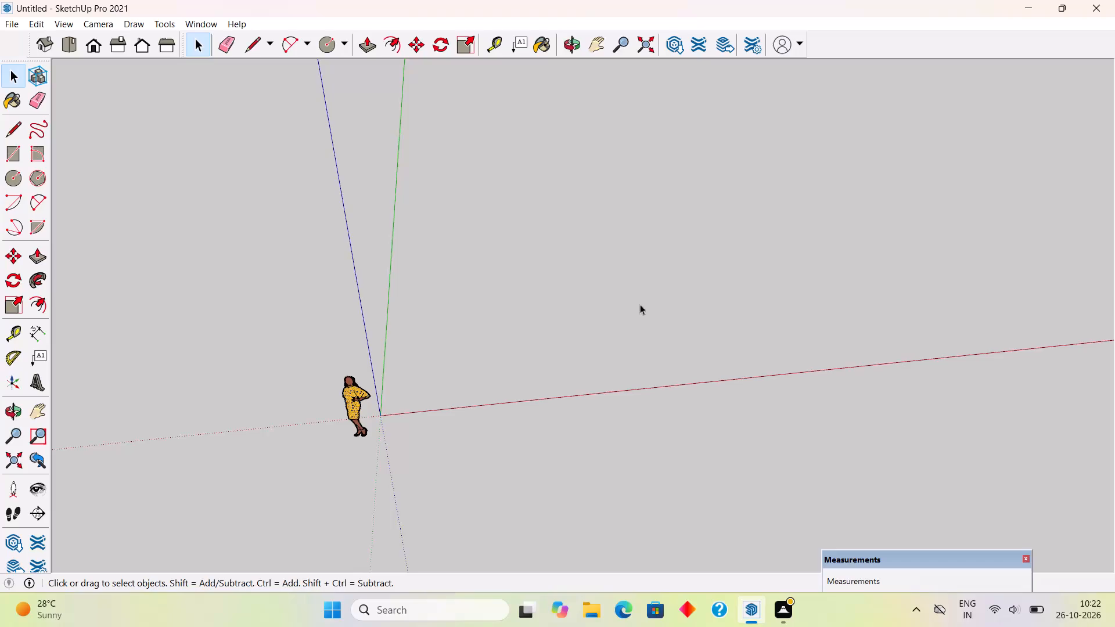
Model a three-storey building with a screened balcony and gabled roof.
Draw a 30' by 30' rectangle flat on the ground, away from the origin along the green axis.
key("r")
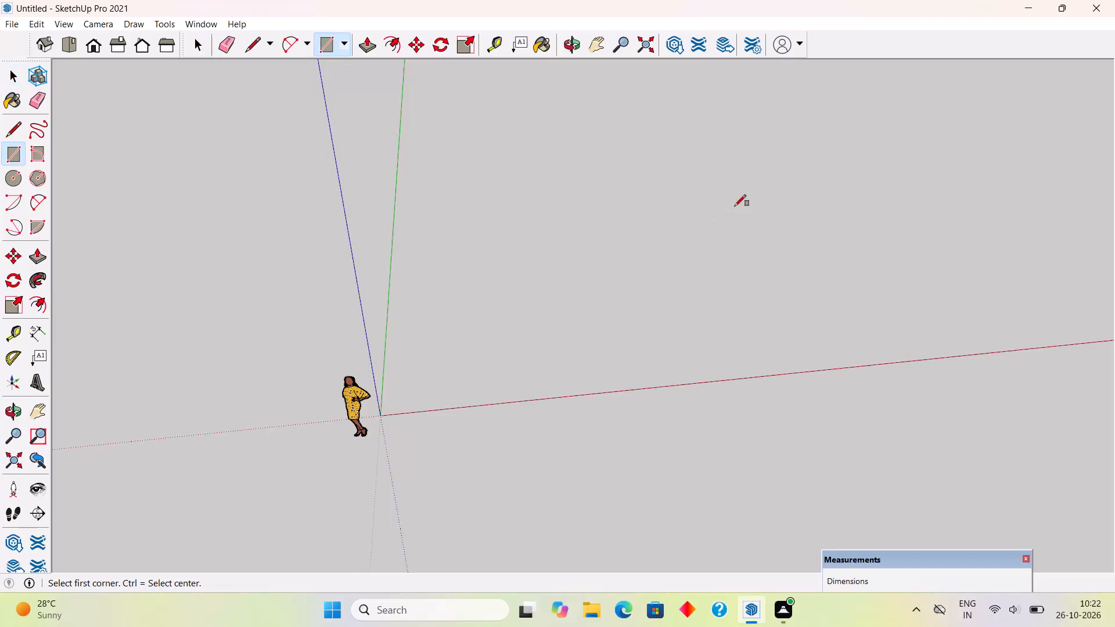
left_click(418, 118)
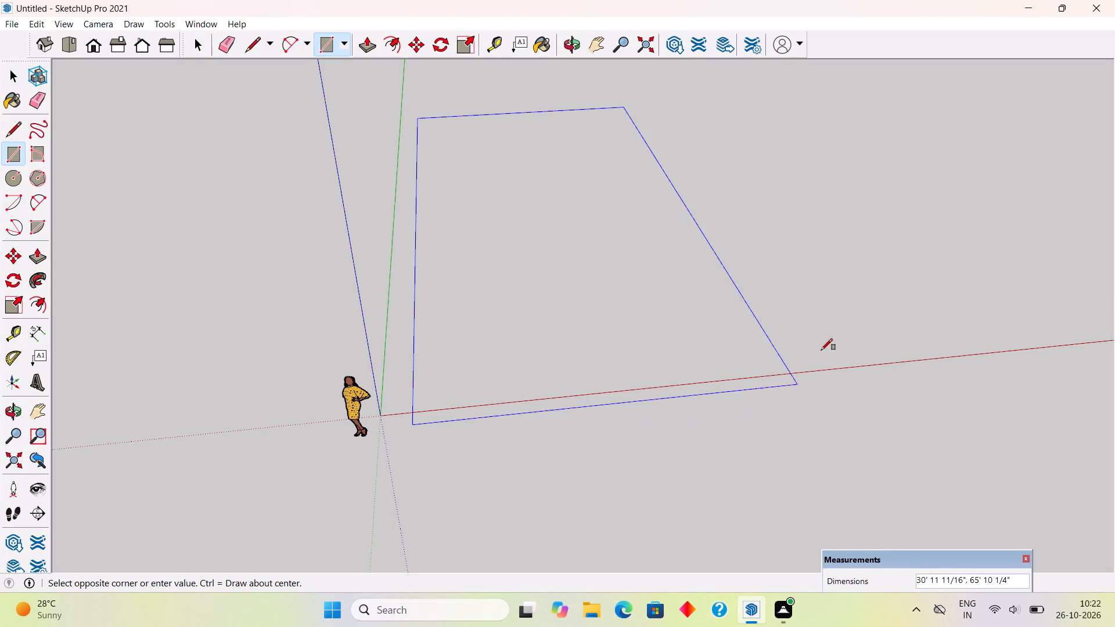
type("30'")
type(",30'")
key("Return")
key("space")
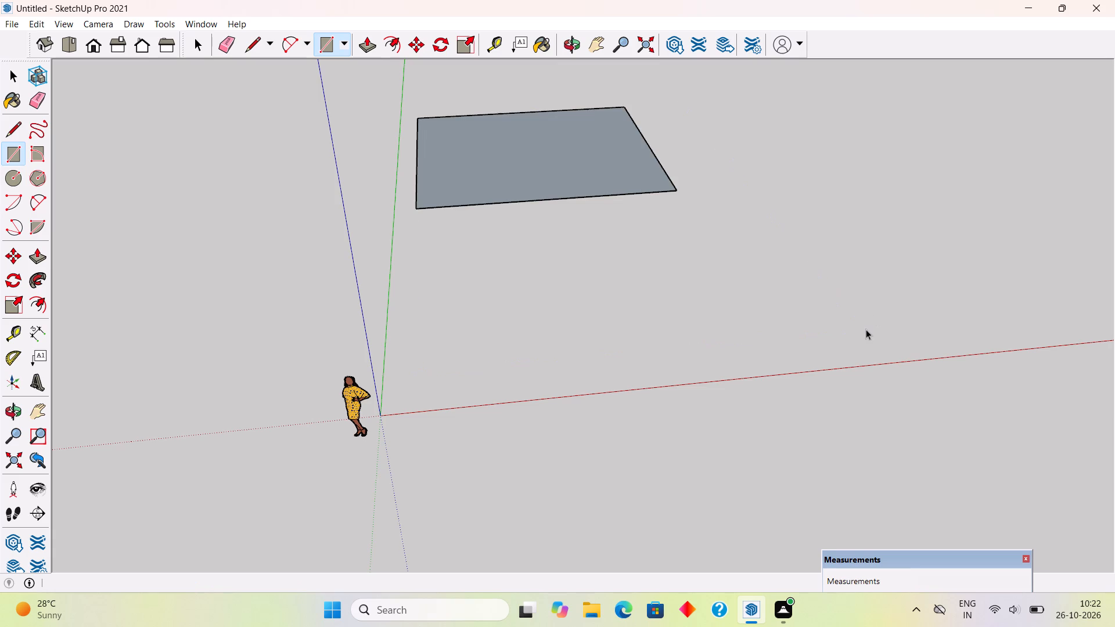
Move the whole square about 33' 9" along the ground so it sits beside the origin and the red and green axes.
triple_click(602, 188)
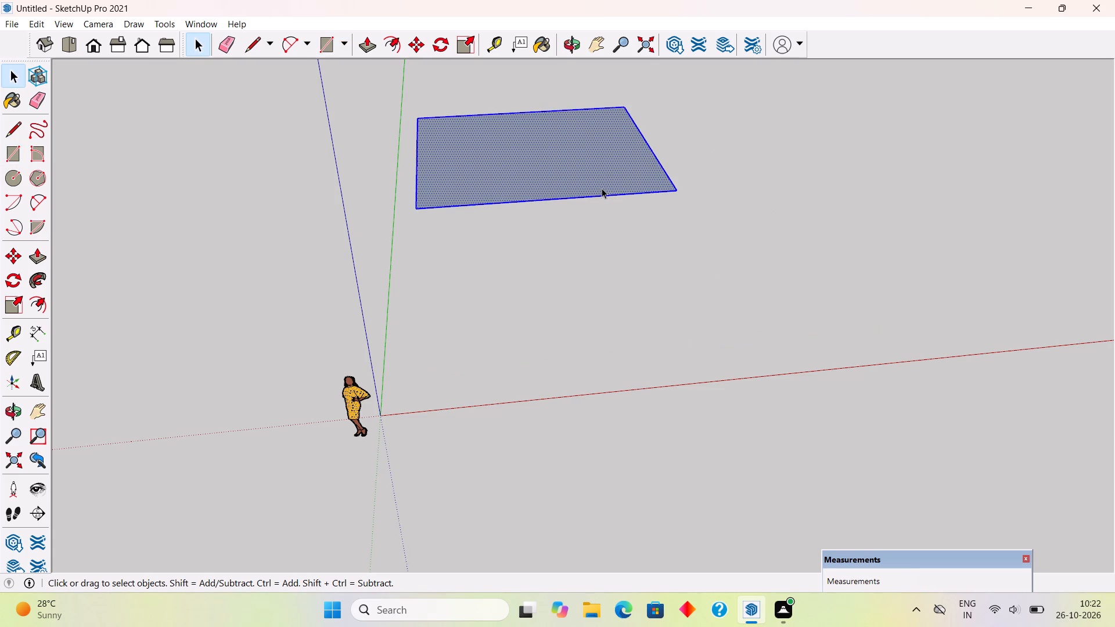
key("m")
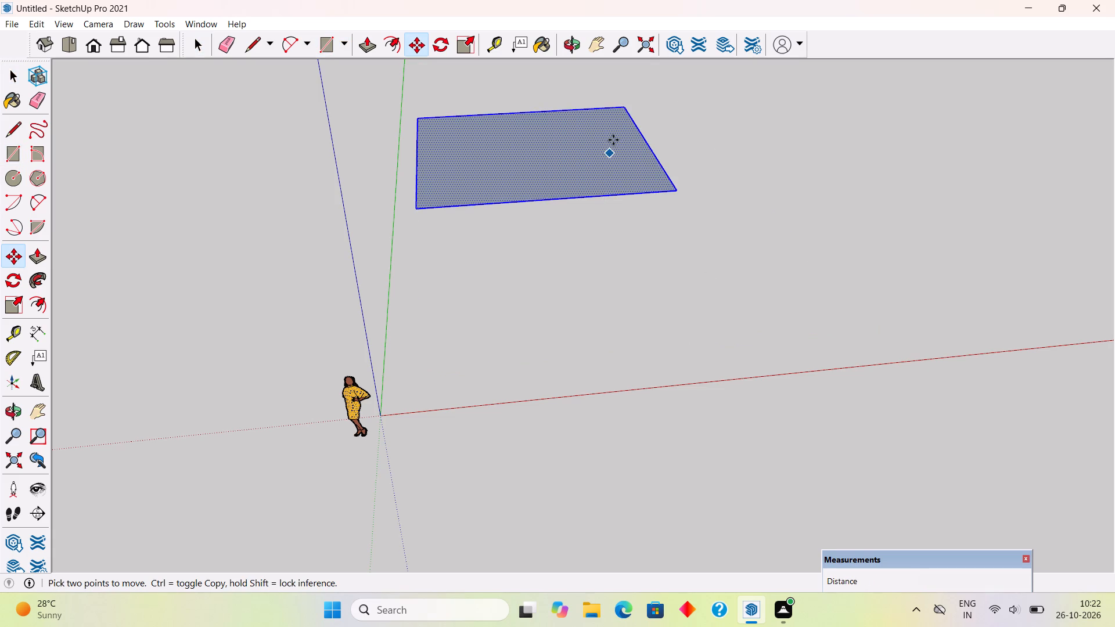
left_click(615, 172)
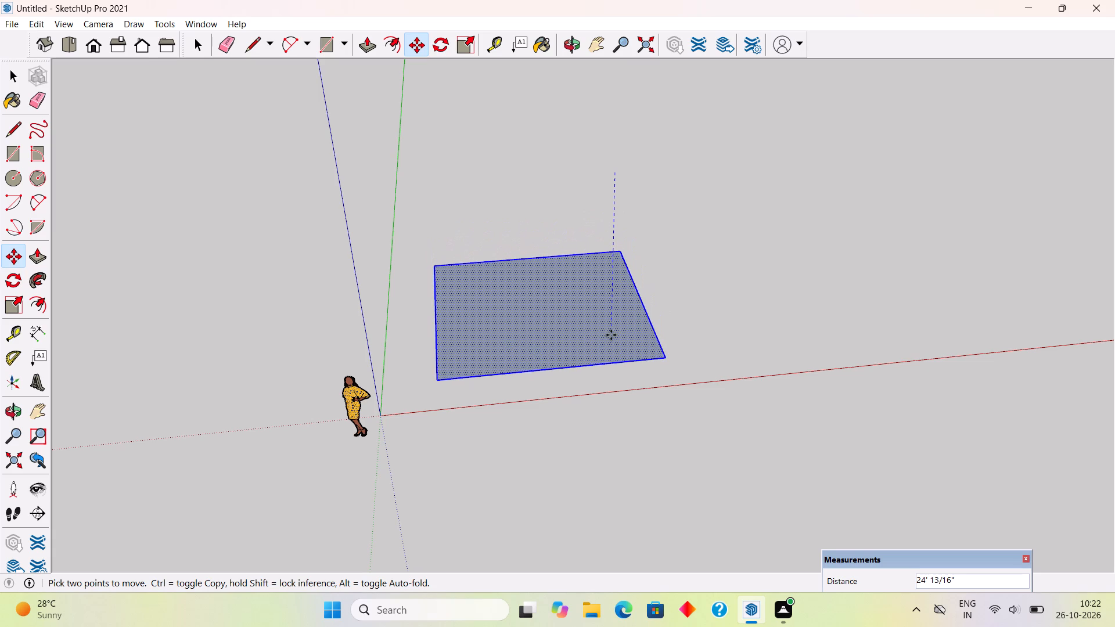
middle_click_drag(611, 335, 590, 260)
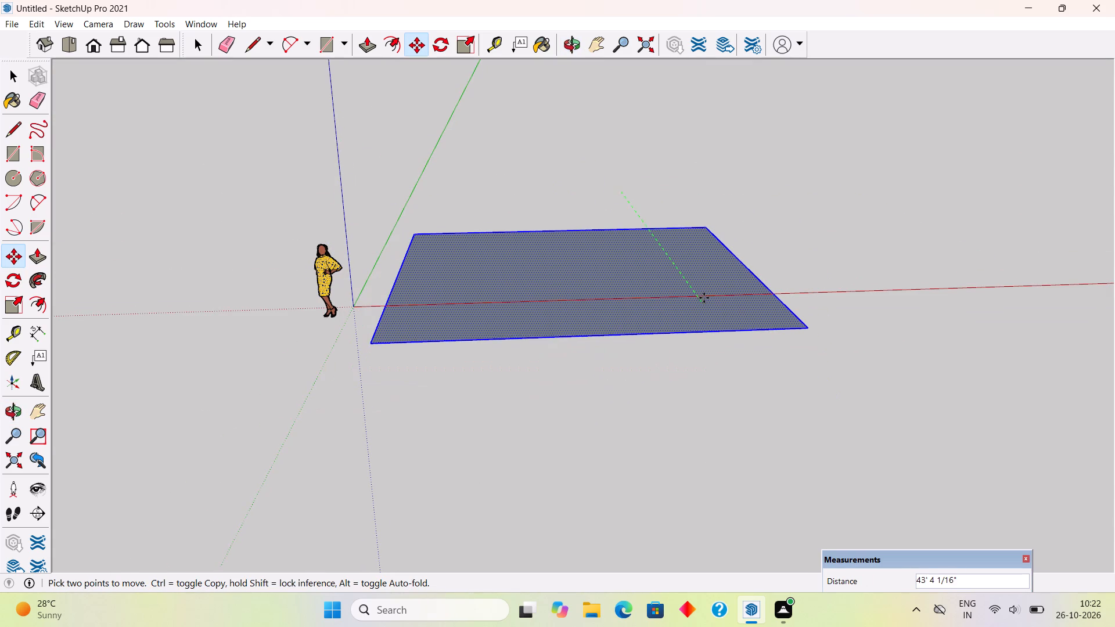
left_click(682, 260)
Push/Pull the square face up 6" into a thin slab.
middle_click_drag(682, 286, 701, 557)
scroll(701, 557, "down", 8)
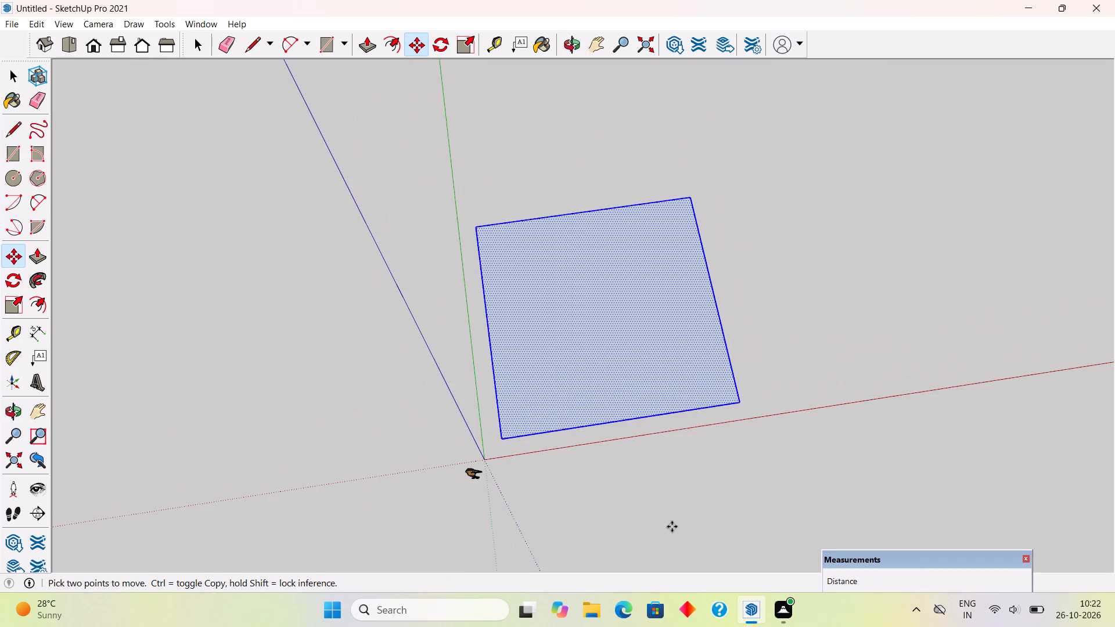
key("p")
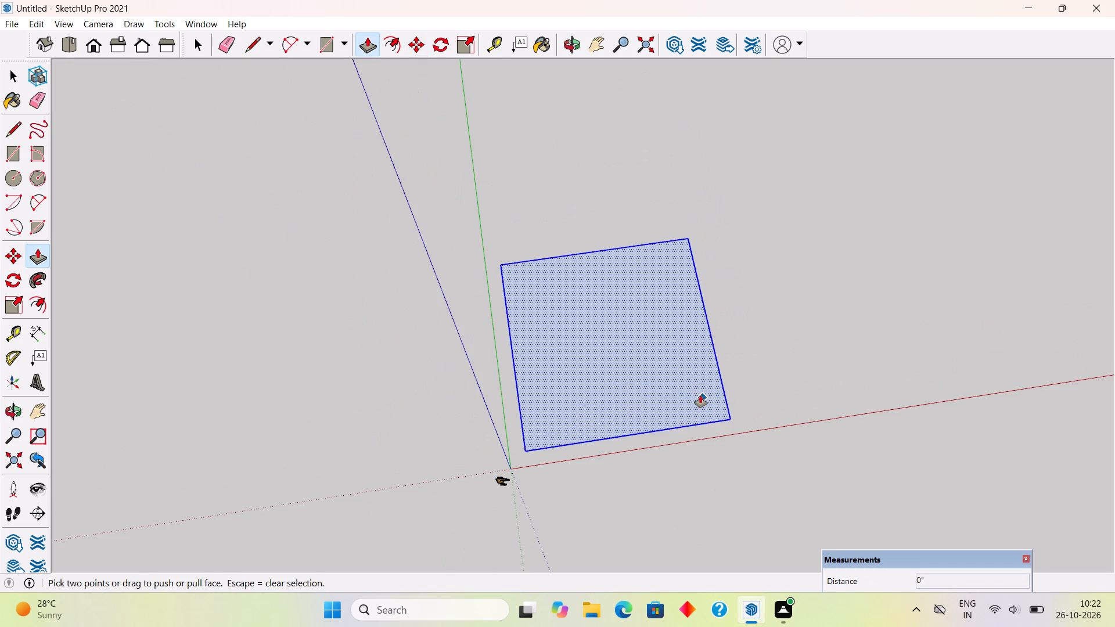
left_click(700, 395)
type("6\"")
key("Return")
key("space")
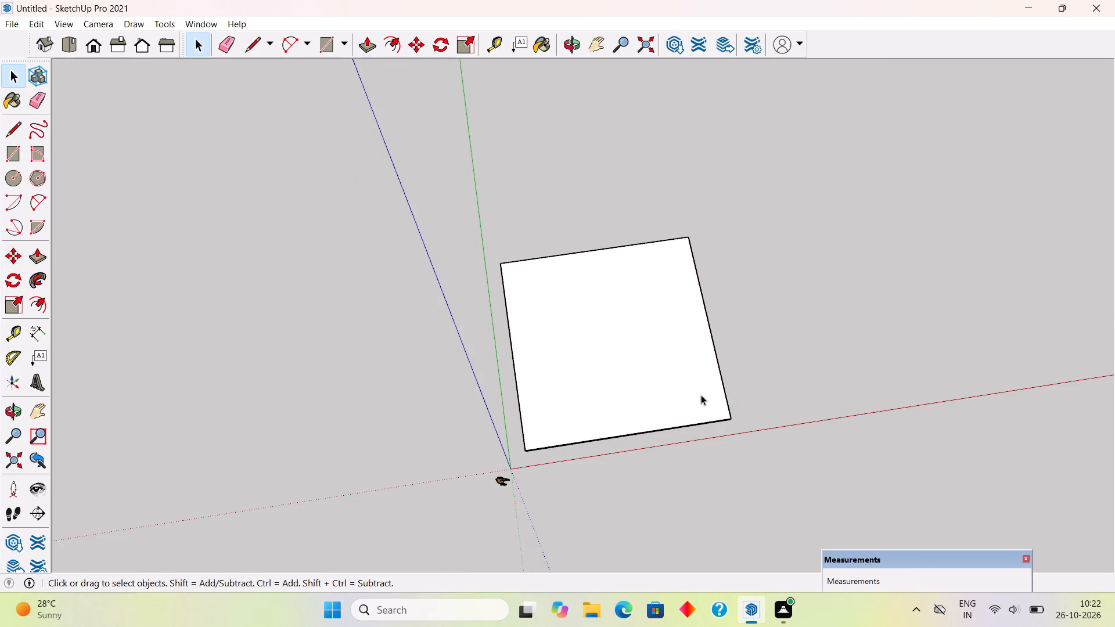
Make the entire slab, faces and edges, a group.
middle_click_drag(699, 475, 663, 275)
middle_click_drag(819, 344, 539, 329)
scroll(819, 344, "down", 1)
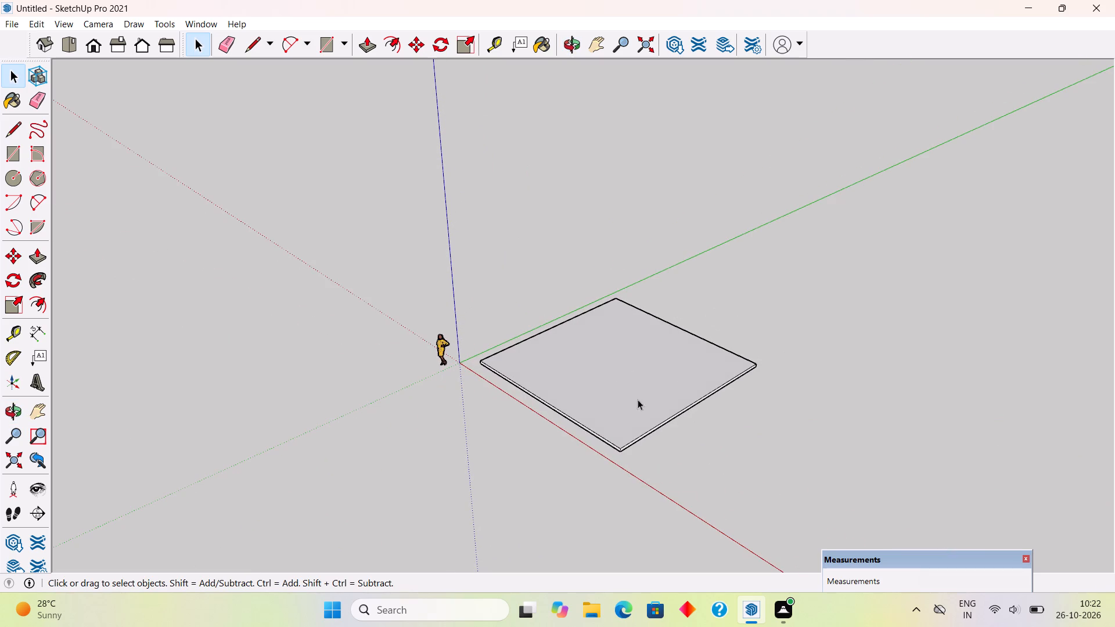
triple_click(618, 417)
right_click(618, 417)
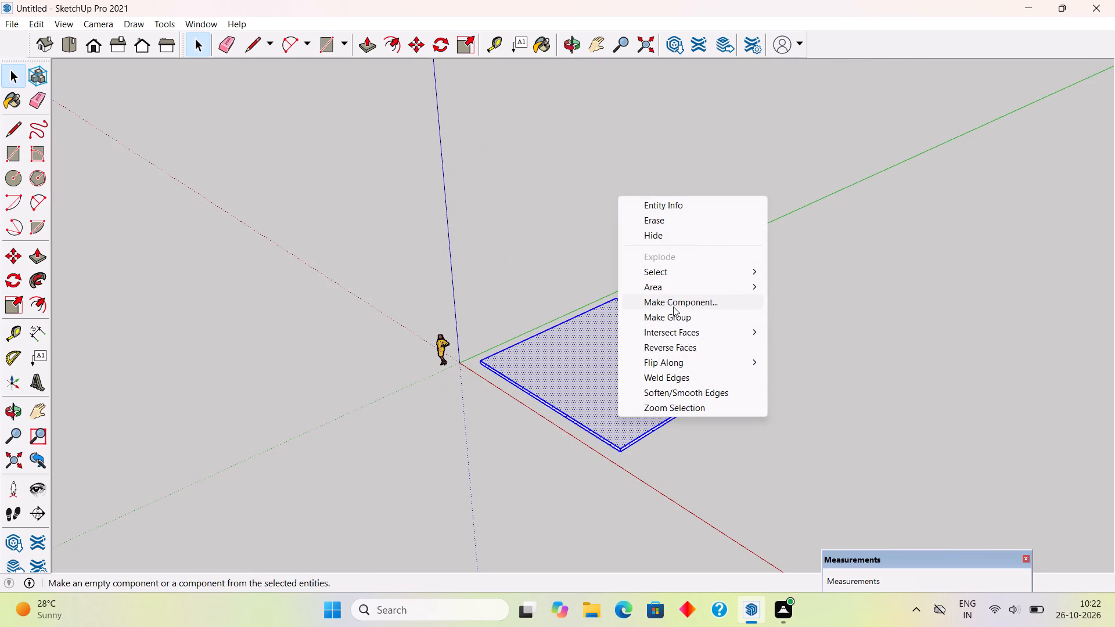
left_click(675, 316)
Inside the slab group, pull the side face outward along the red axis by about 15' 2".
double_click(641, 383)
left_click_drag(641, 383, 641, 389)
scroll(639, 450, "up", 5)
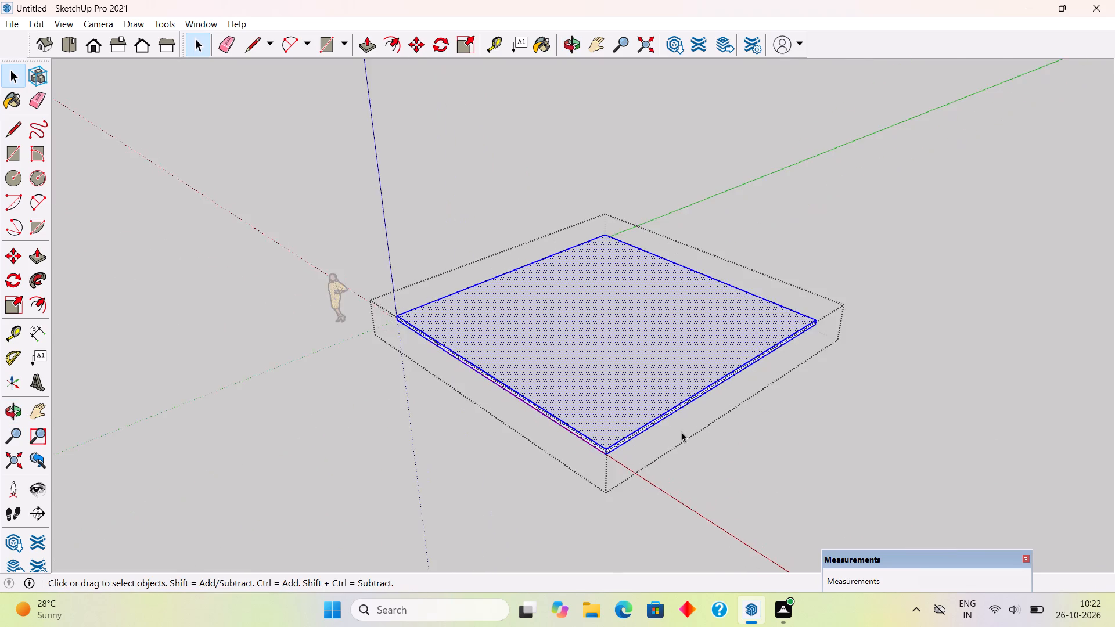
scroll(681, 432, "up", 11)
key("p")
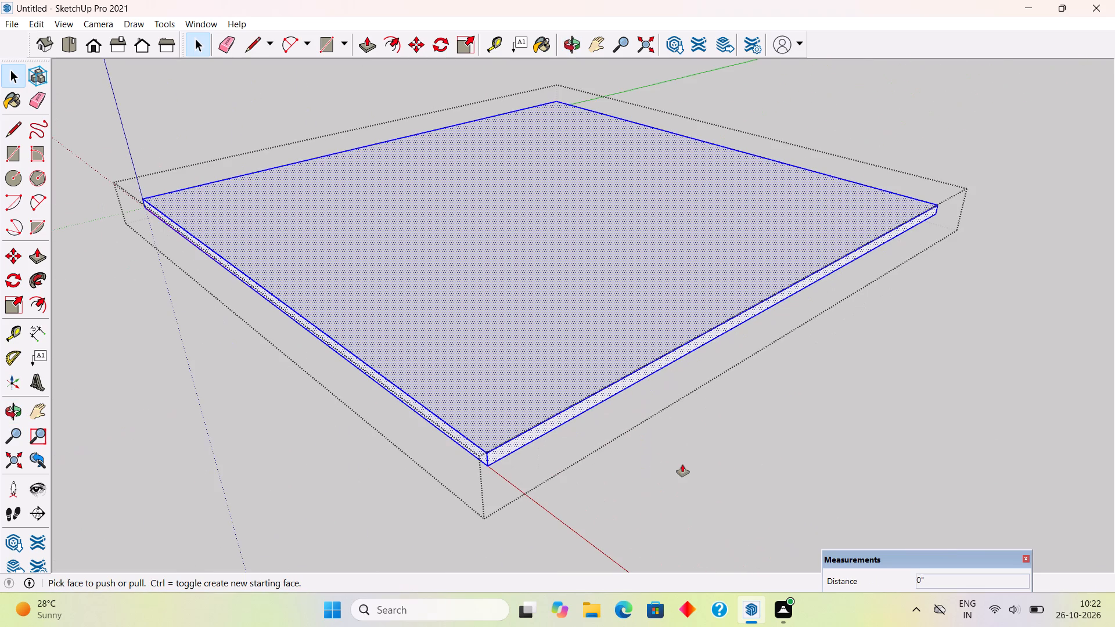
left_click(612, 387)
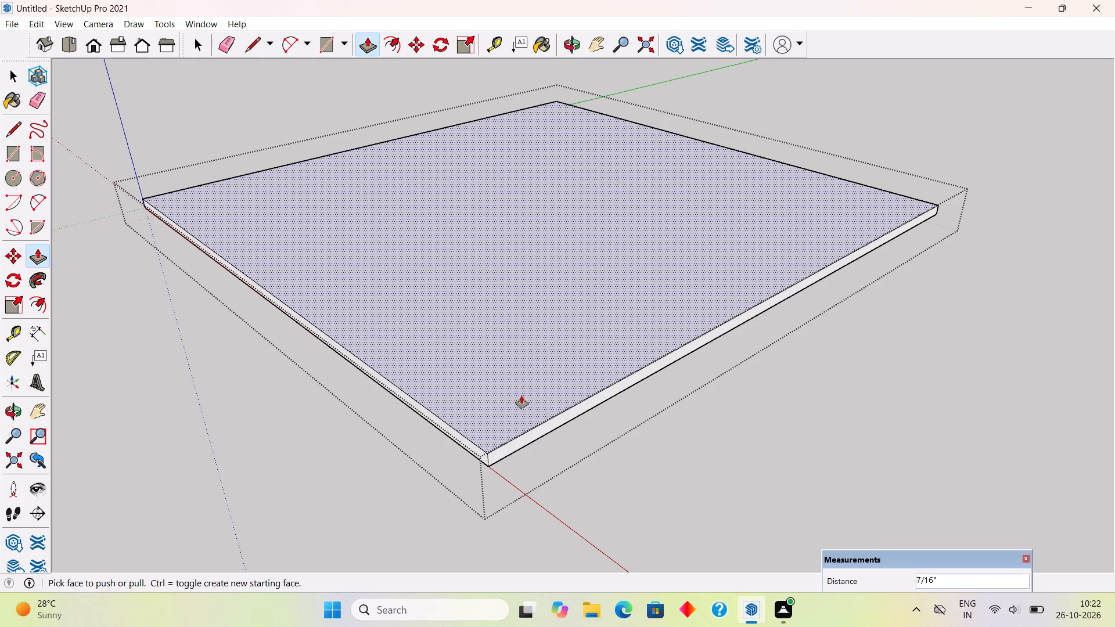
left_click(539, 440)
left_click(539, 426)
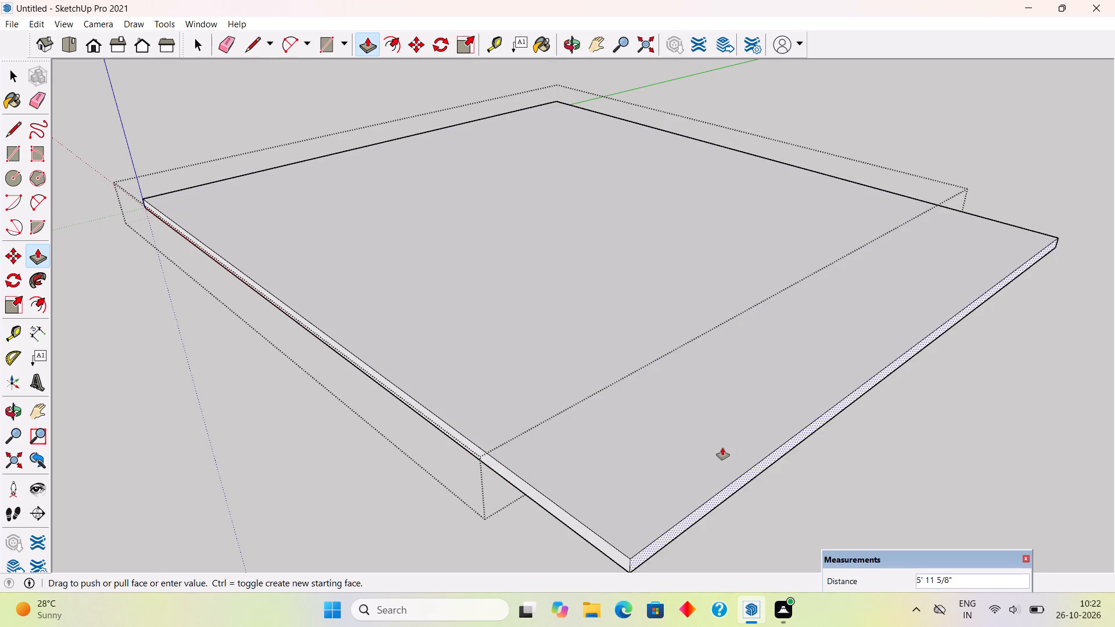
scroll(722, 448, "down", 16)
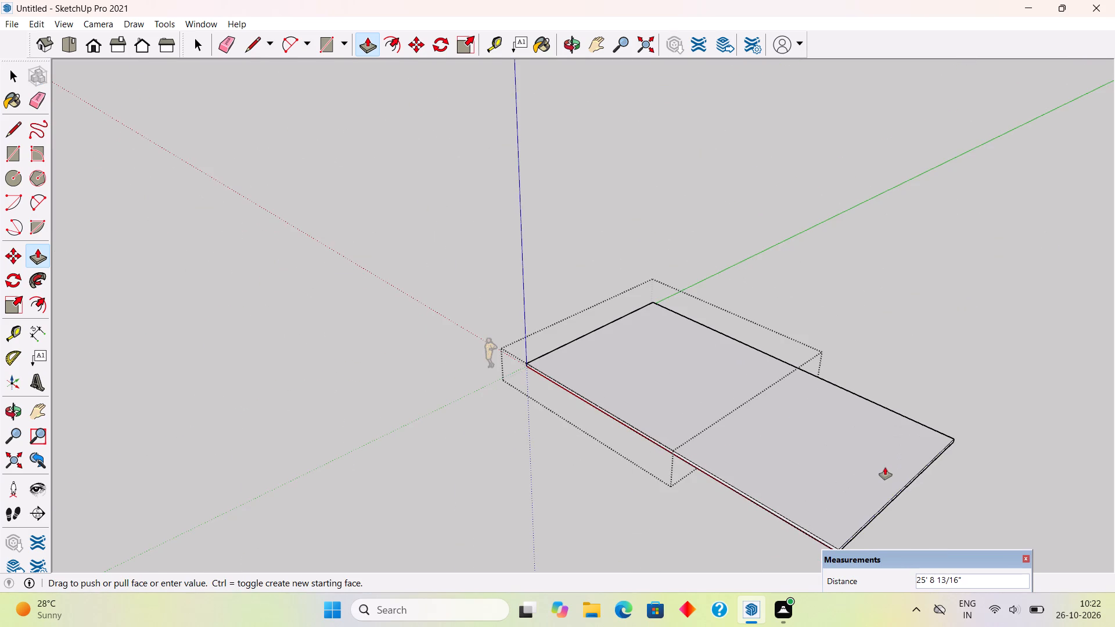
left_click(797, 451)
Pull the slab's far side outward along the green axis by about 27' 8" and leave the group.
middle_click_drag(833, 398, 153, 324)
scroll(156, 324, "down", 1)
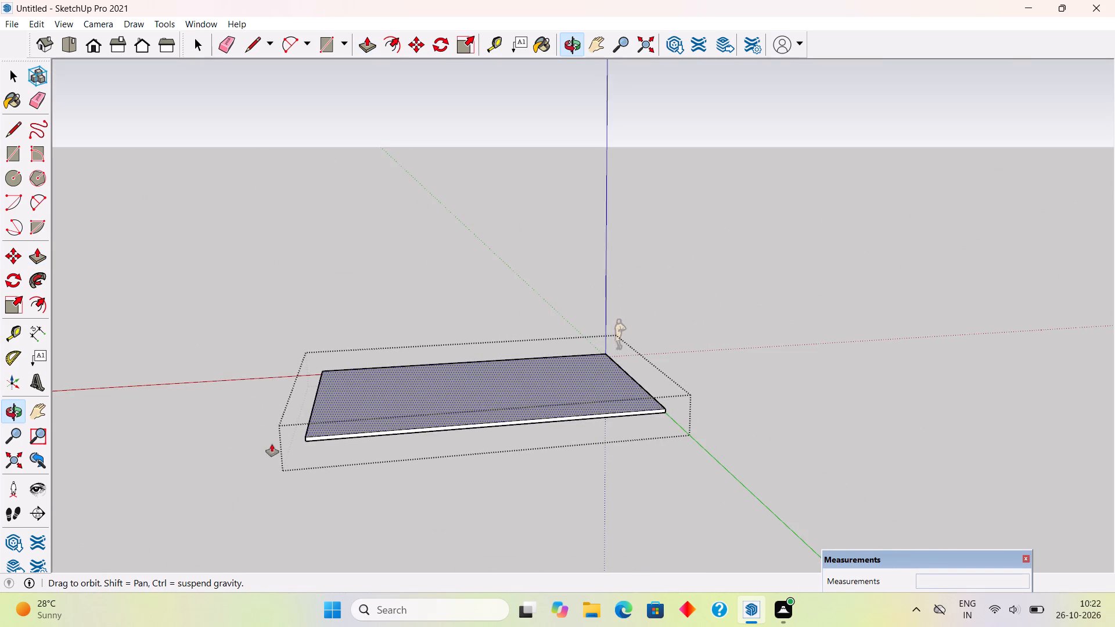
left_click(320, 430)
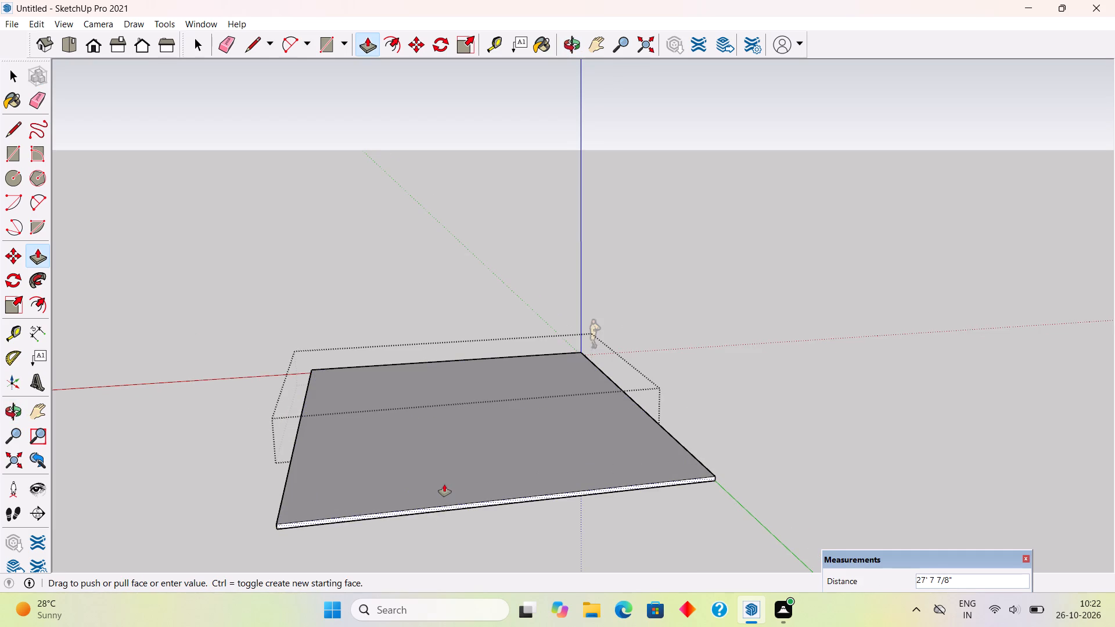
left_click(444, 484)
middle_click_drag(121, 407, 841, 457)
scroll(841, 457, "down", 4)
middle_click_drag(686, 543, 915, 484)
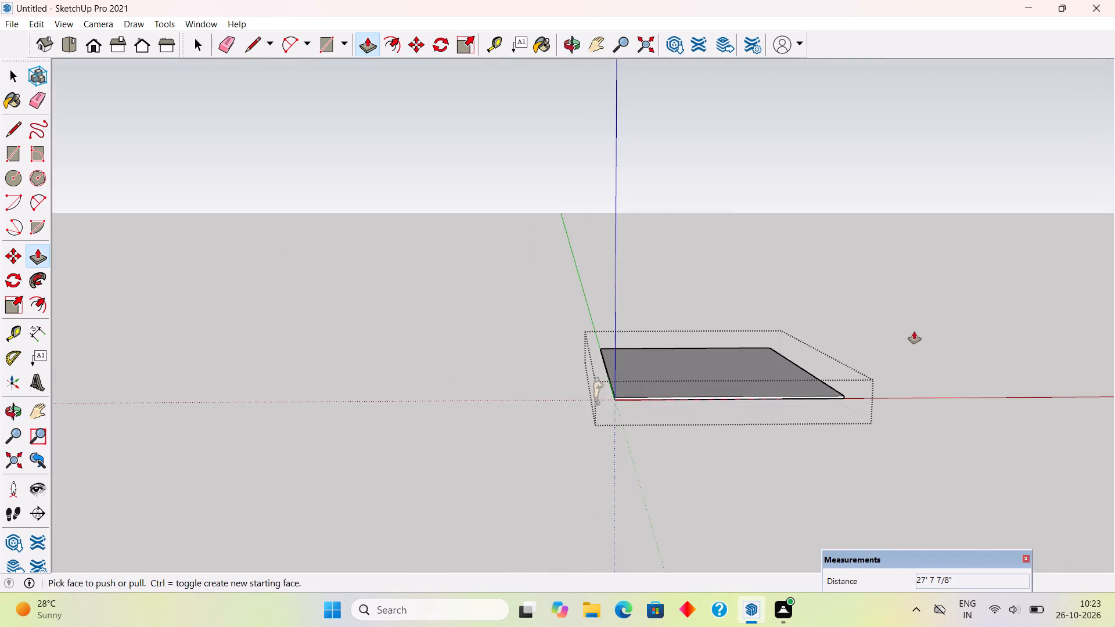
scroll(915, 331, "up", 3)
middle_click_drag(872, 289, 859, 549)
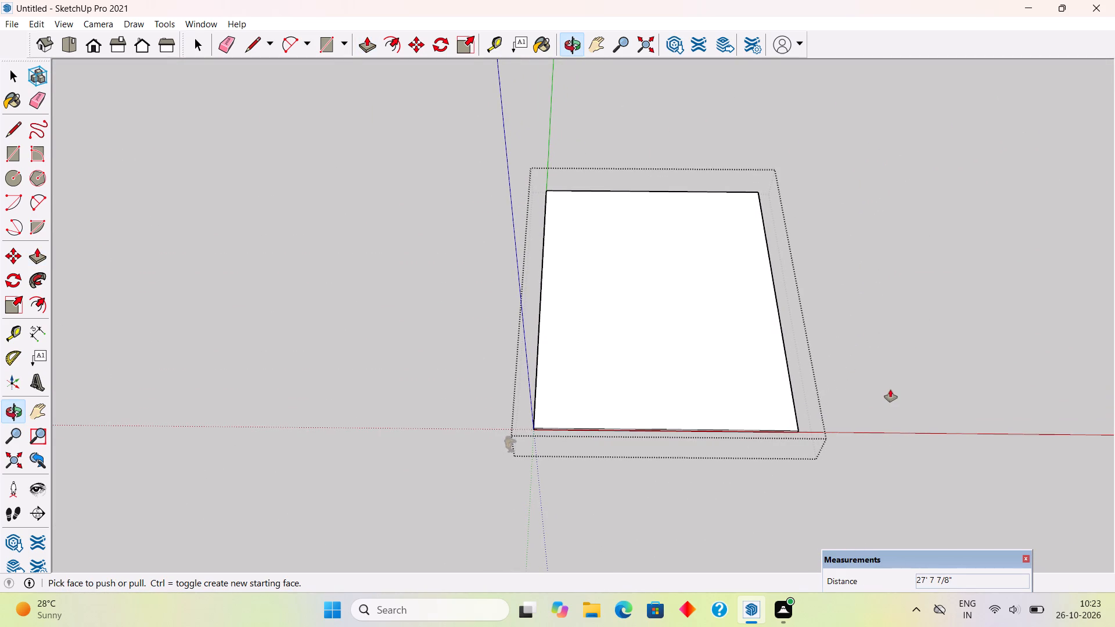
key("space")
left_click(890, 389)
Draw a 35' by 35' square on the slab's top face, set in from the far corner near the green axis.
scroll(756, 379, "up", 3)
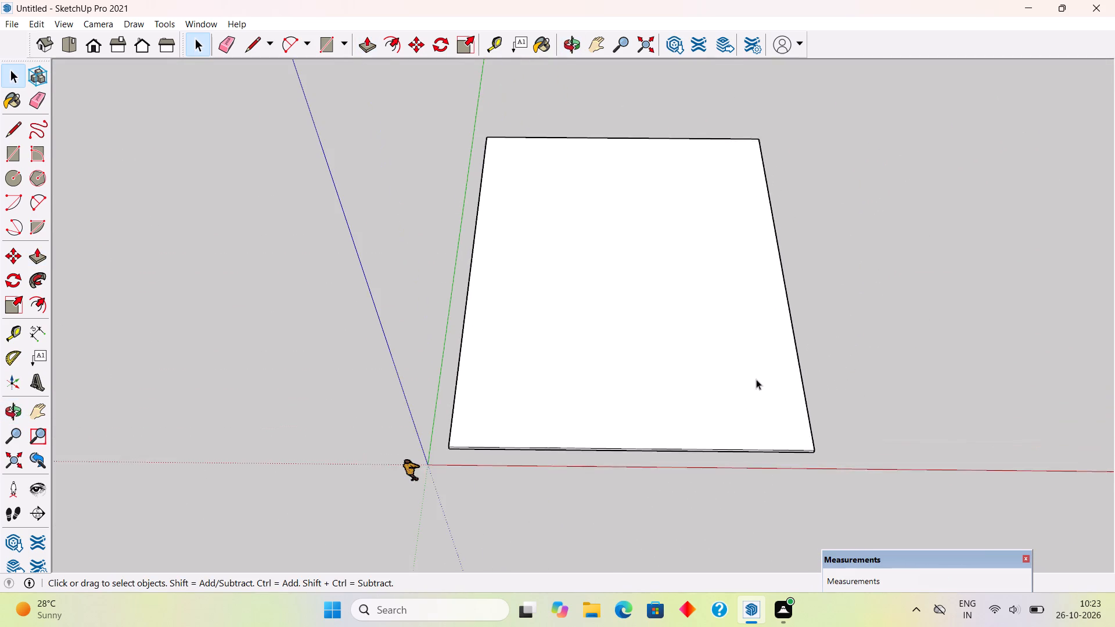
scroll(754, 378, "up", 1)
middle_click_drag(727, 344, 719, 318)
key("r")
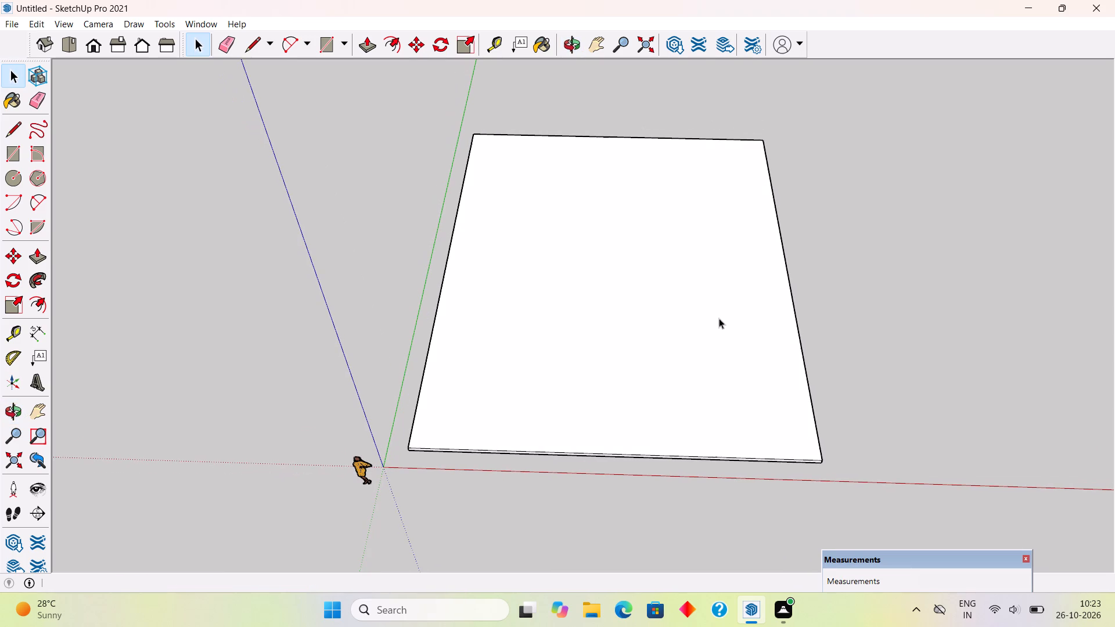
left_click(492, 170)
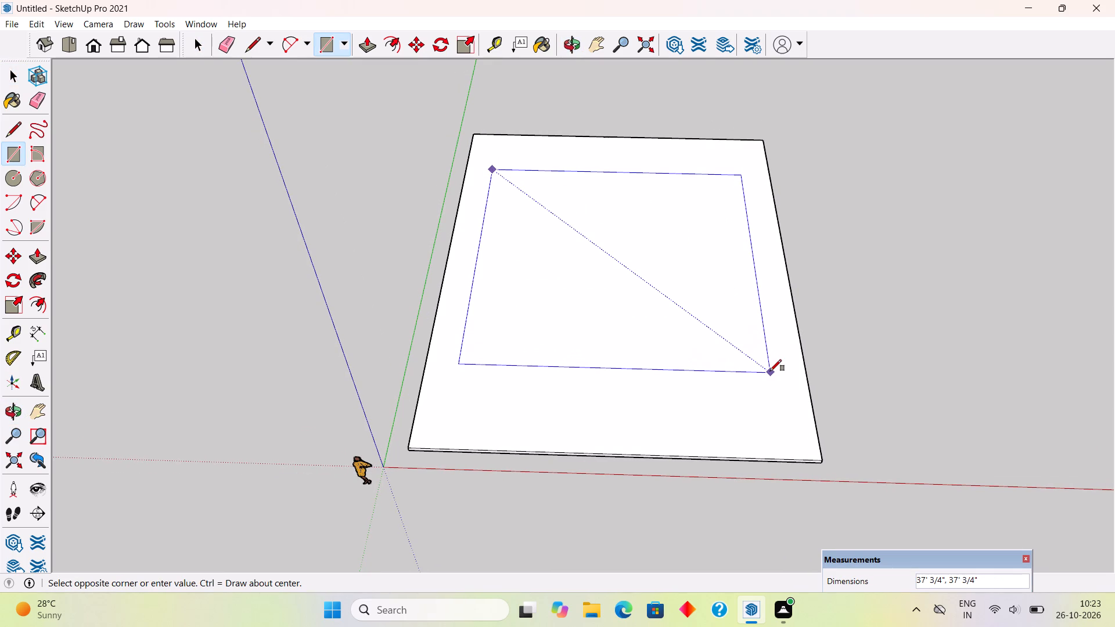
key("3")
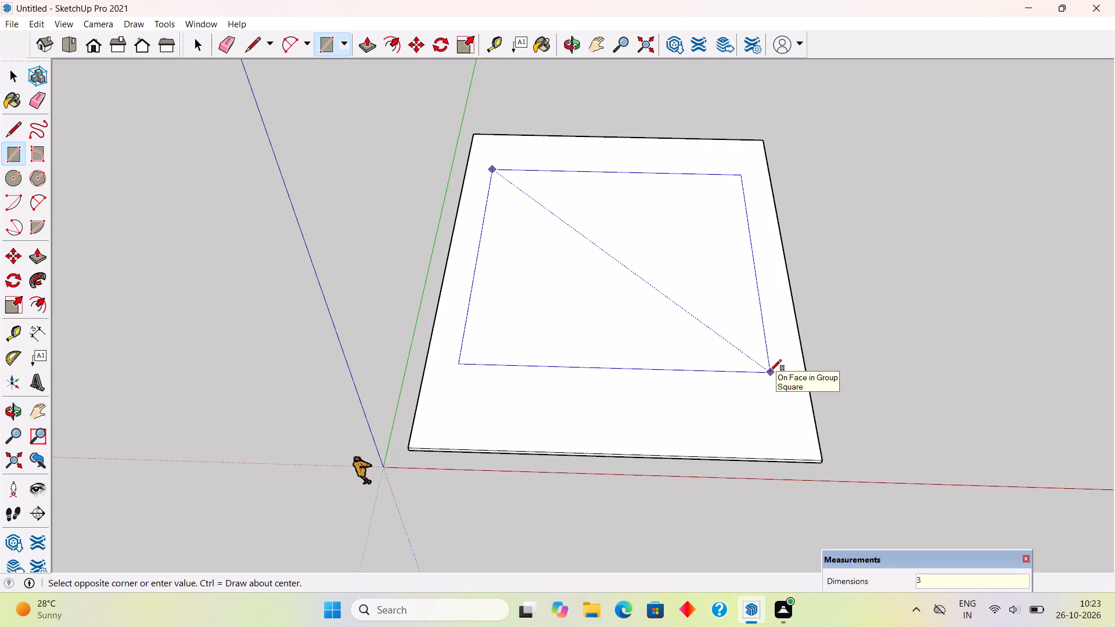
type("5',35'")
key("Return")
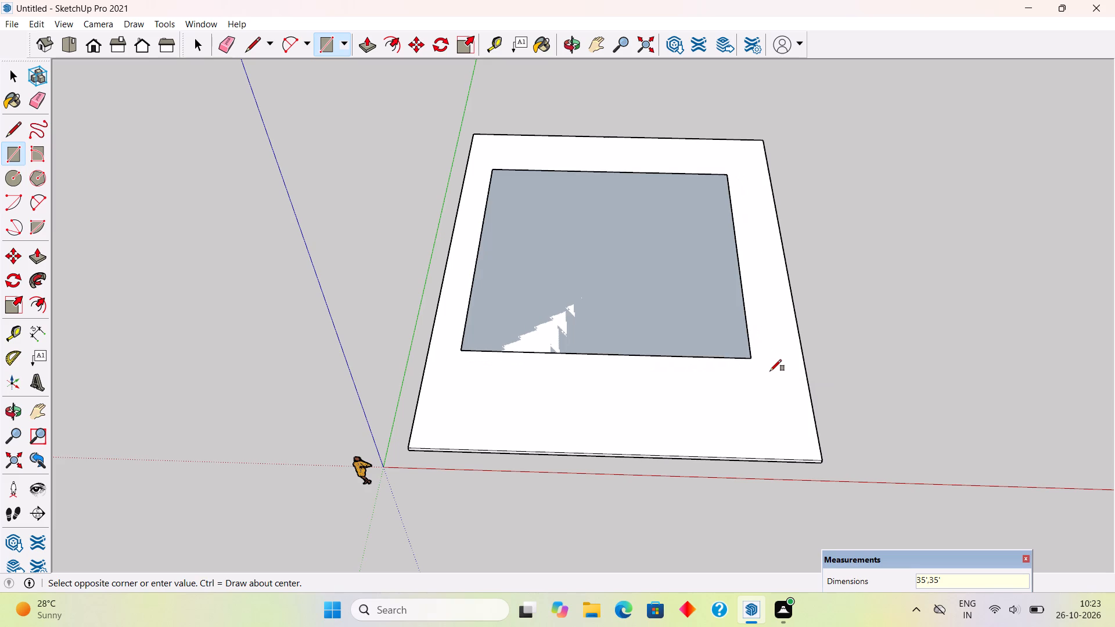
key("space")
Push/Pull the 35' square up 1.5' into a raised platform on the slab.
type("p")
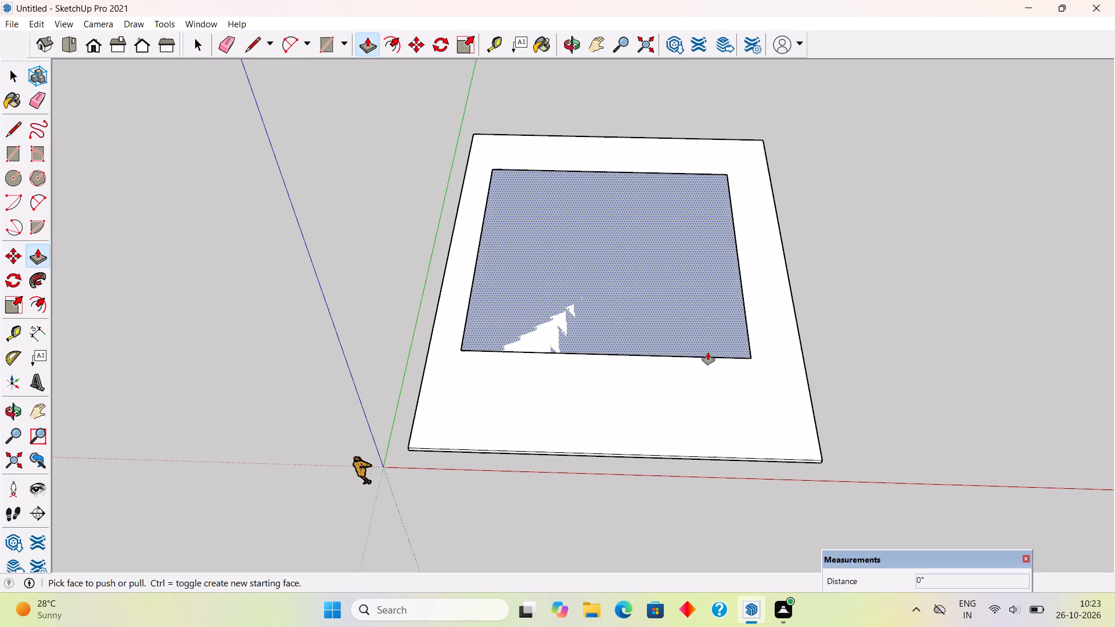
left_click(693, 349)
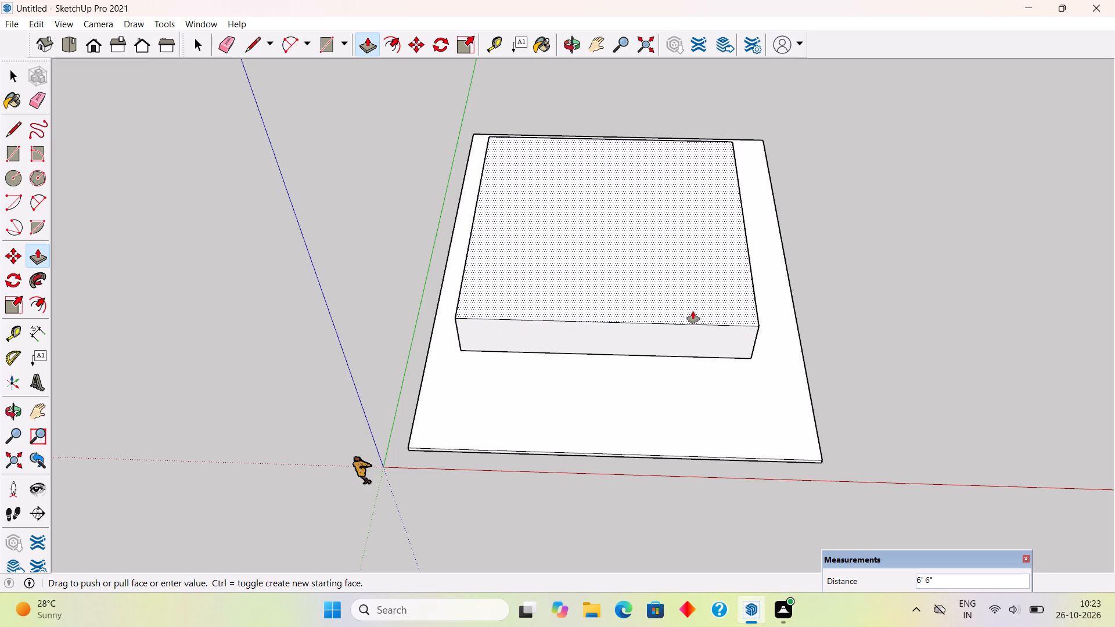
type("1.5")
key("apostrophe")
key("Return")
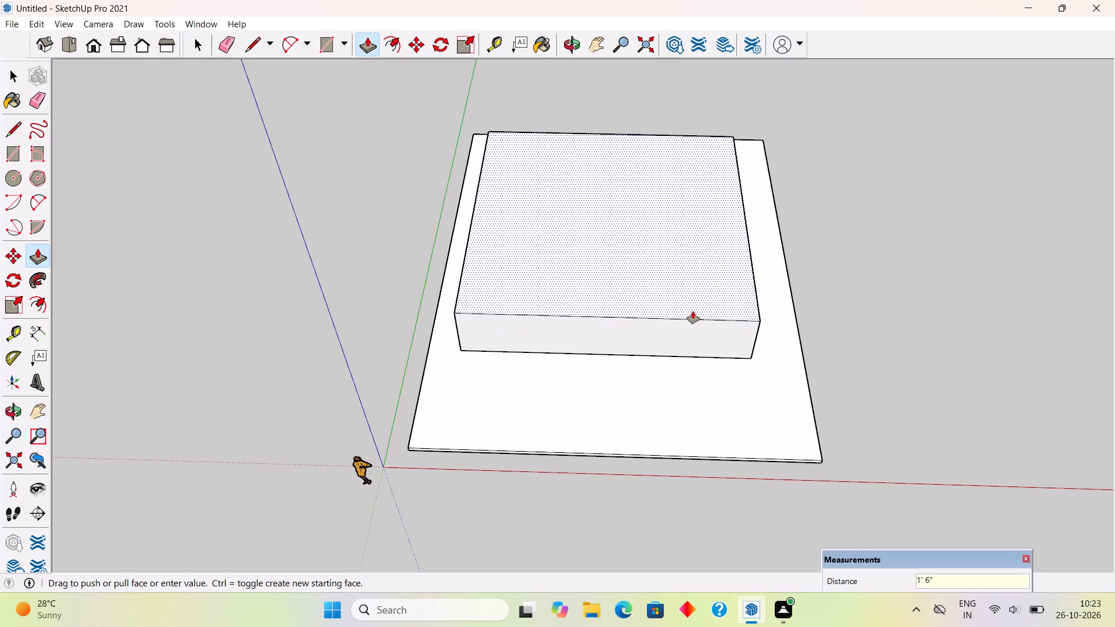
key("space")
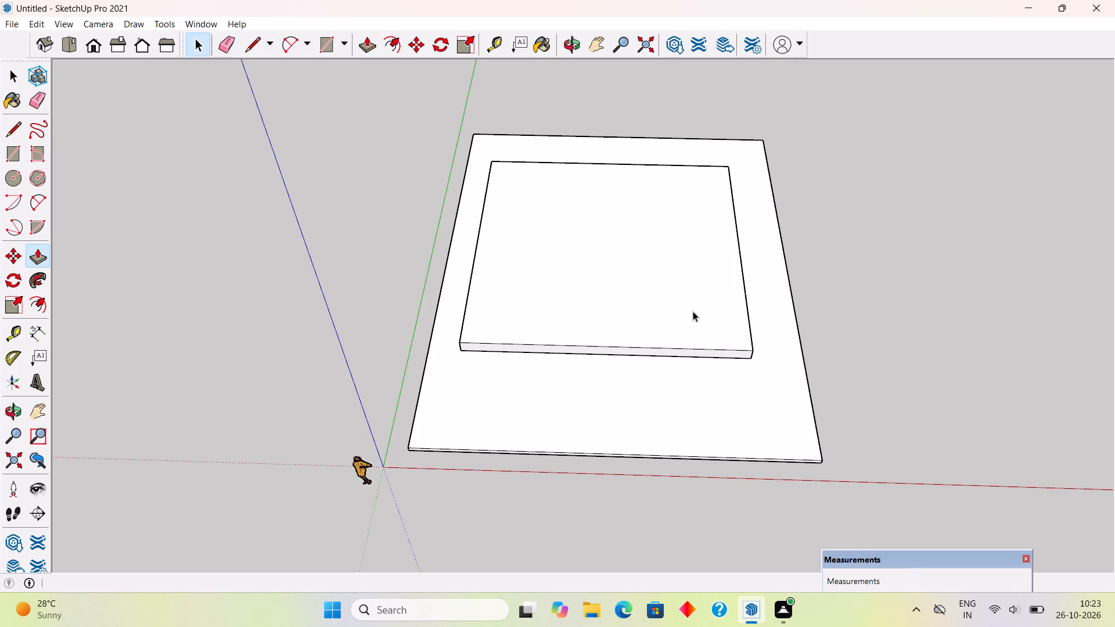
Make the whole raised platform on the slab its own group and deselect it.
middle_click_drag(731, 252, 792, 2)
scroll(670, 248, "up", 4)
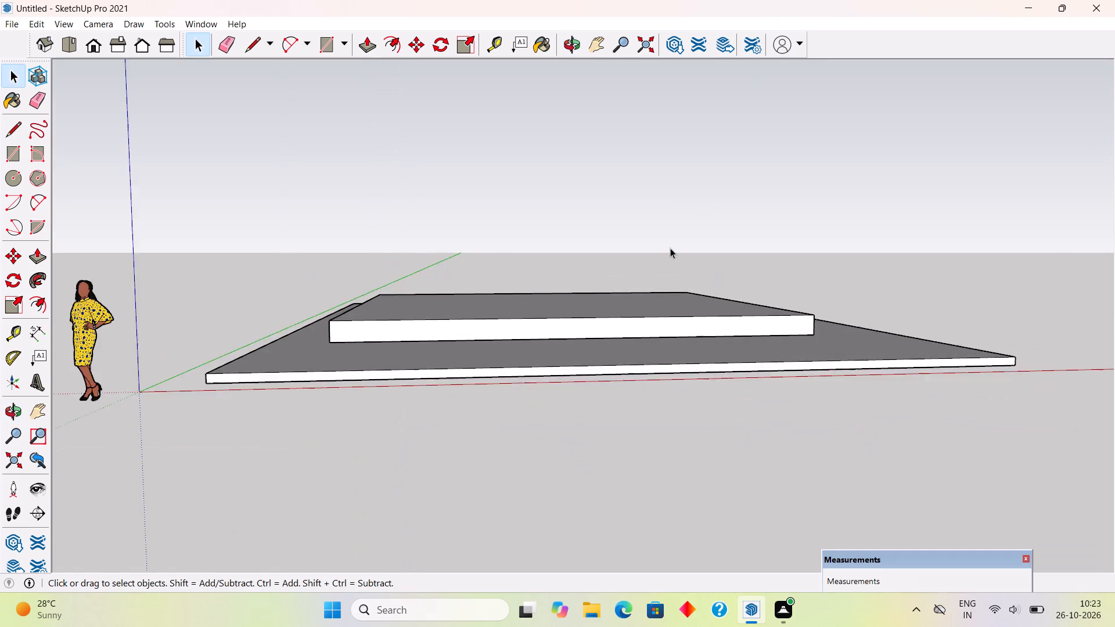
scroll(670, 248, "up", 5)
middle_click_drag(667, 302, 562, 469)
scroll(573, 492, "down", 5)
scroll(549, 385, "down", 4)
triple_click(561, 395)
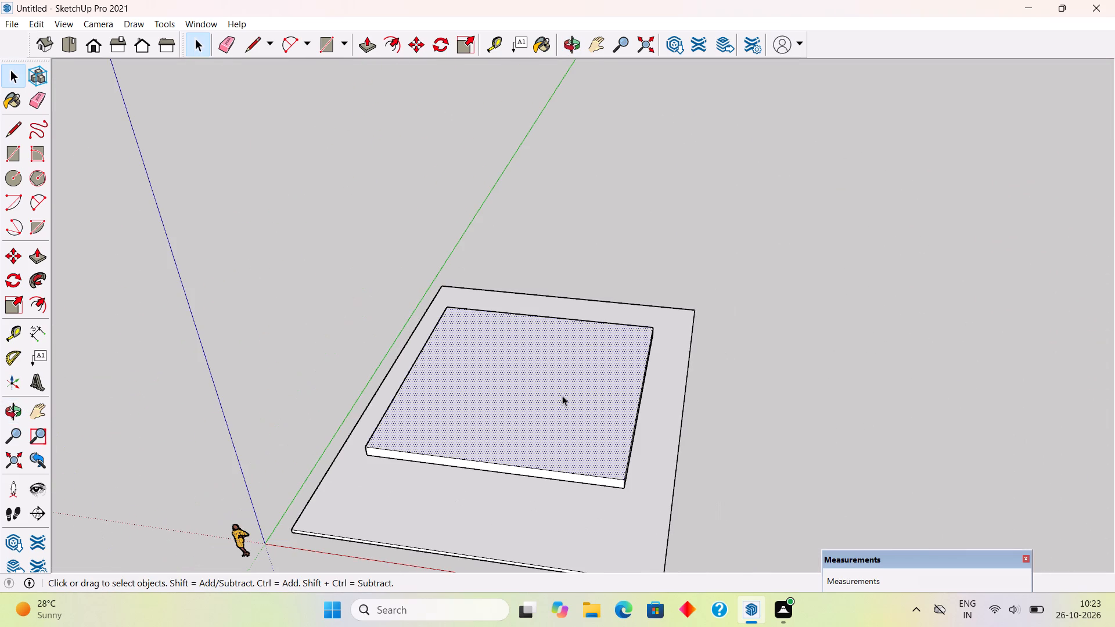
right_click(563, 395)
triple_click(512, 446)
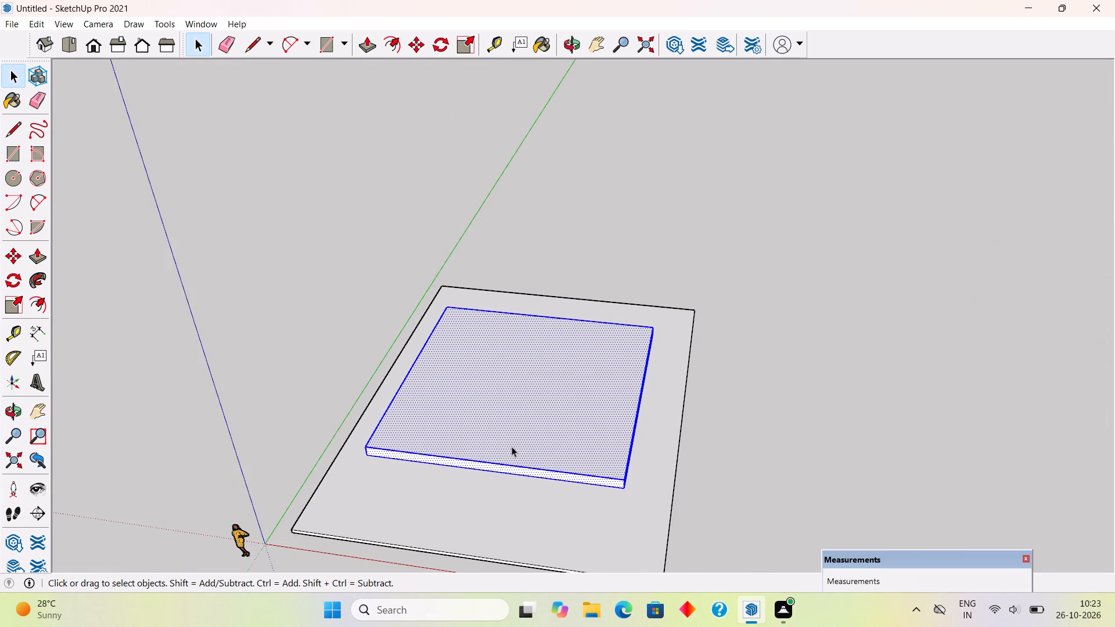
left_click(512, 446)
right_click(512, 446)
left_click(598, 353)
middle_click_drag(308, 453, 429, 542)
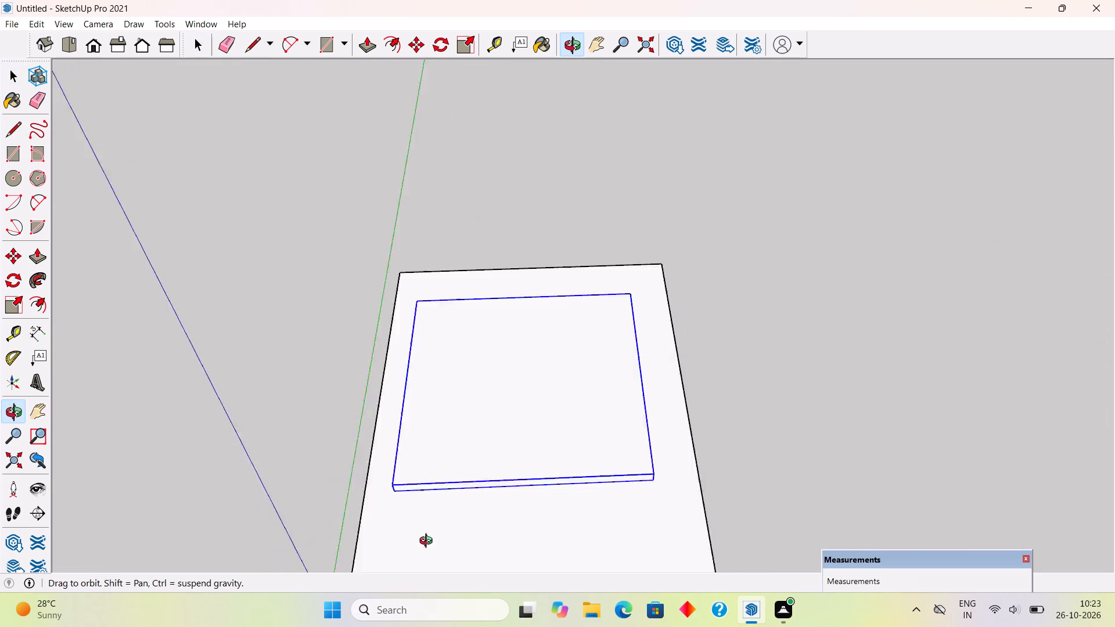
middle_click_drag(429, 542, 430, 536)
left_click(333, 432)
middle_click_drag(556, 466, 428, 489)
scroll(423, 491, "up", 4)
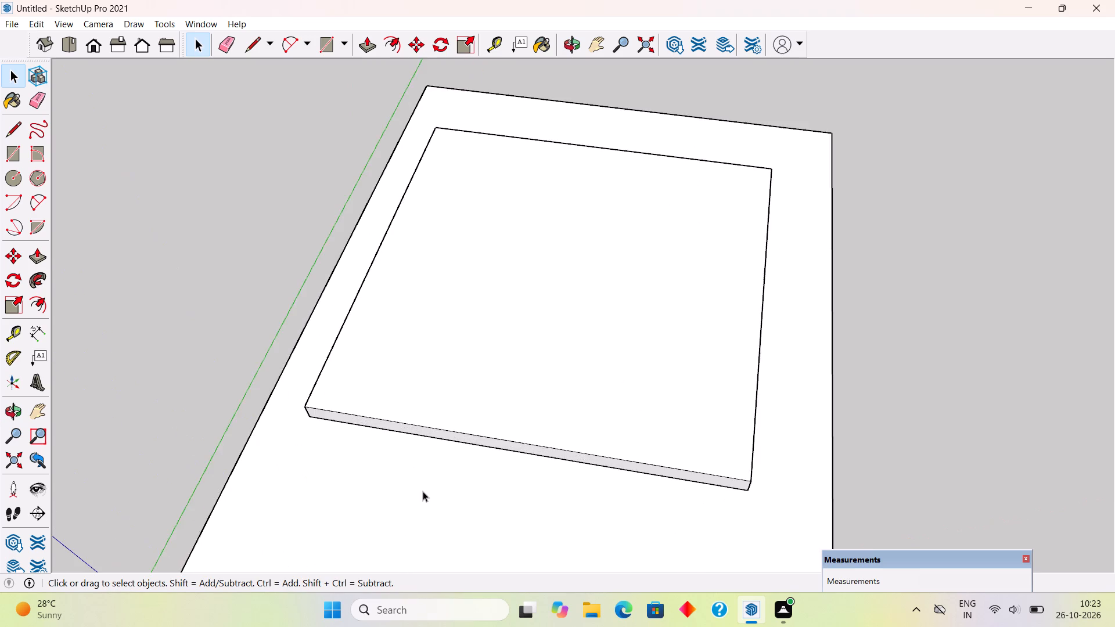
Place a guide across the platform's top 6' in from its near edge, plus a second guide 9" beyond it.
scroll(423, 491, "up", 3)
middle_click_drag(436, 492, 519, 531)
scroll(517, 531, "up", 2)
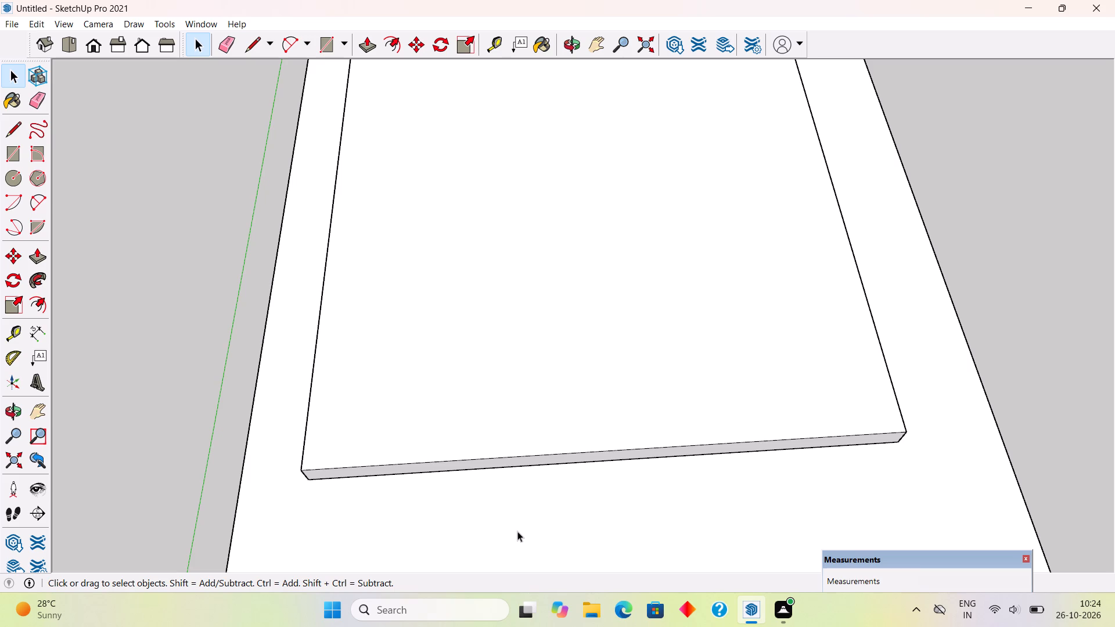
middle_click_drag(502, 425, 484, 537)
scroll(487, 536, "down", 2)
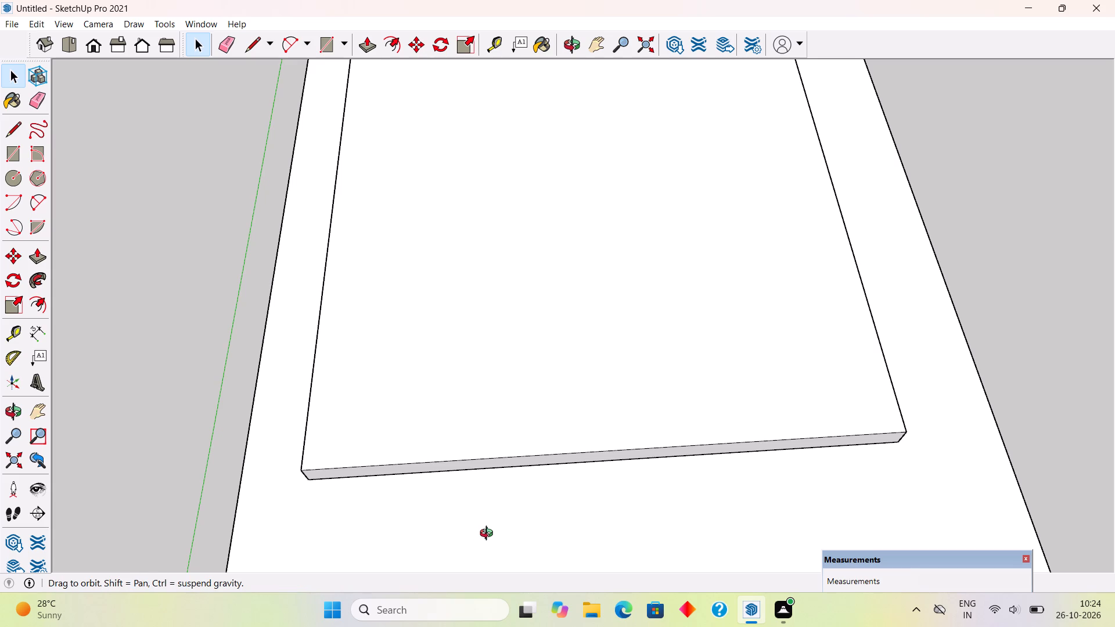
key("t")
middle_click_drag(531, 516, 592, 339)
scroll(575, 428, "up", 2)
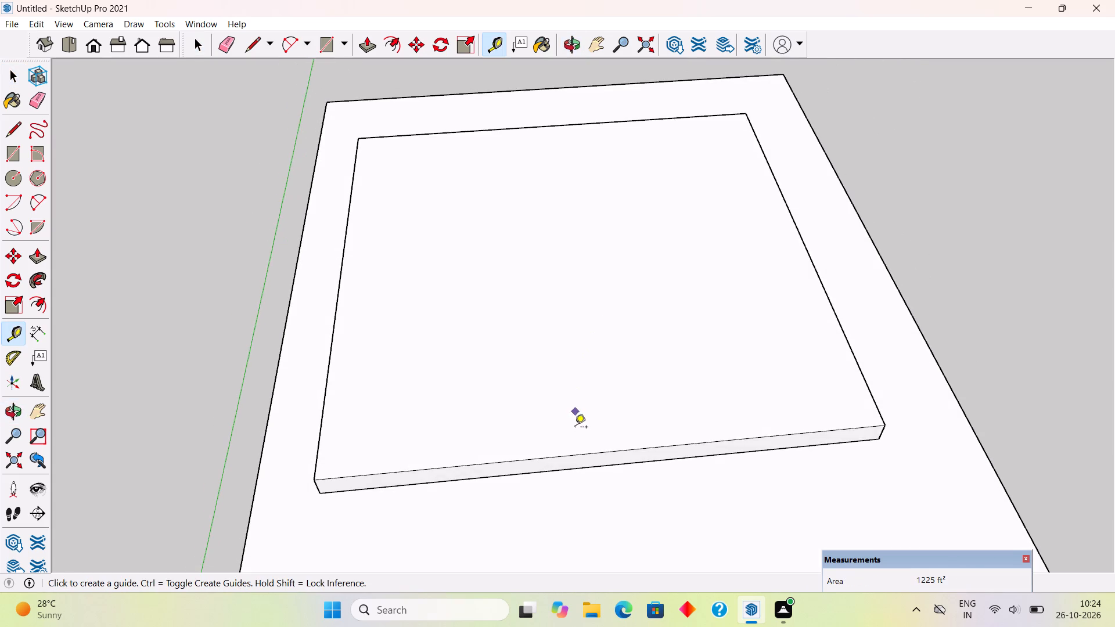
scroll(575, 428, "up", 2)
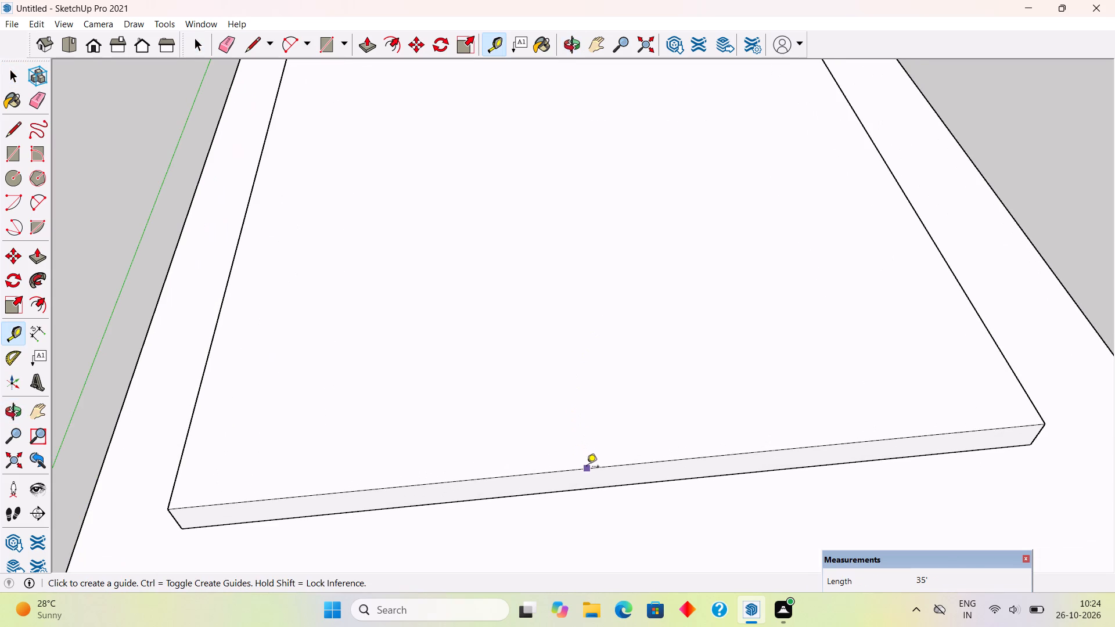
left_click(587, 467)
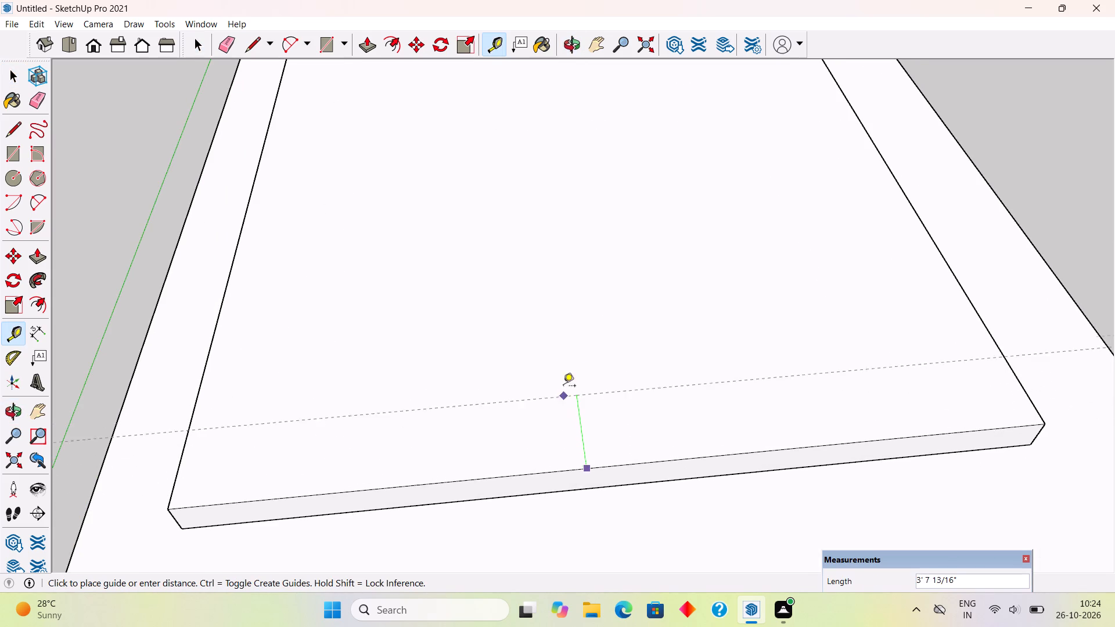
type("6'")
key("Return")
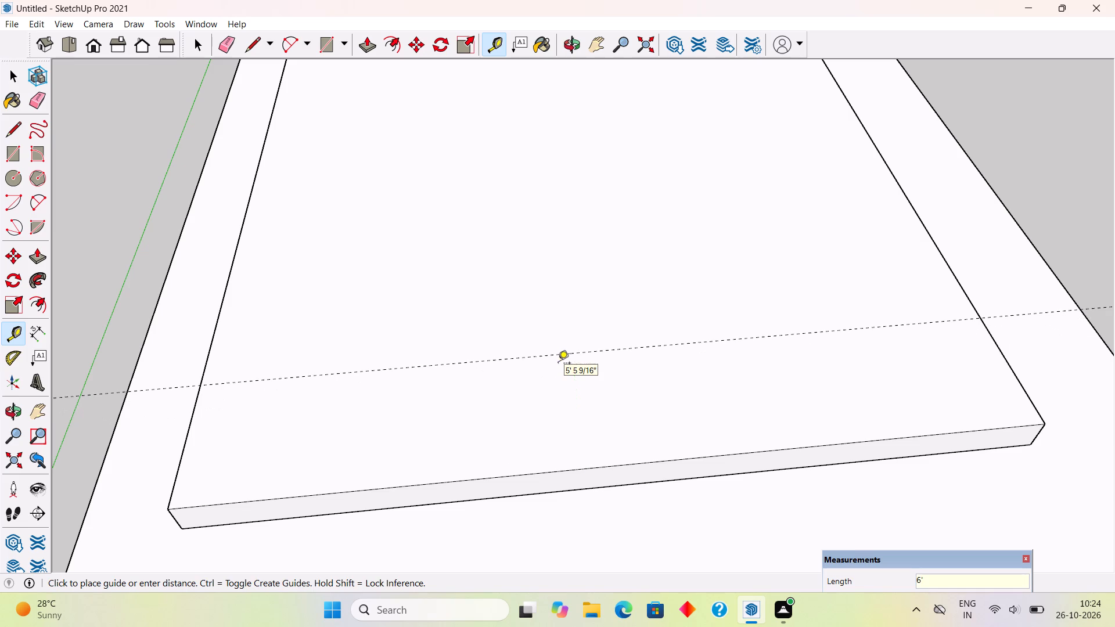
left_click(612, 350)
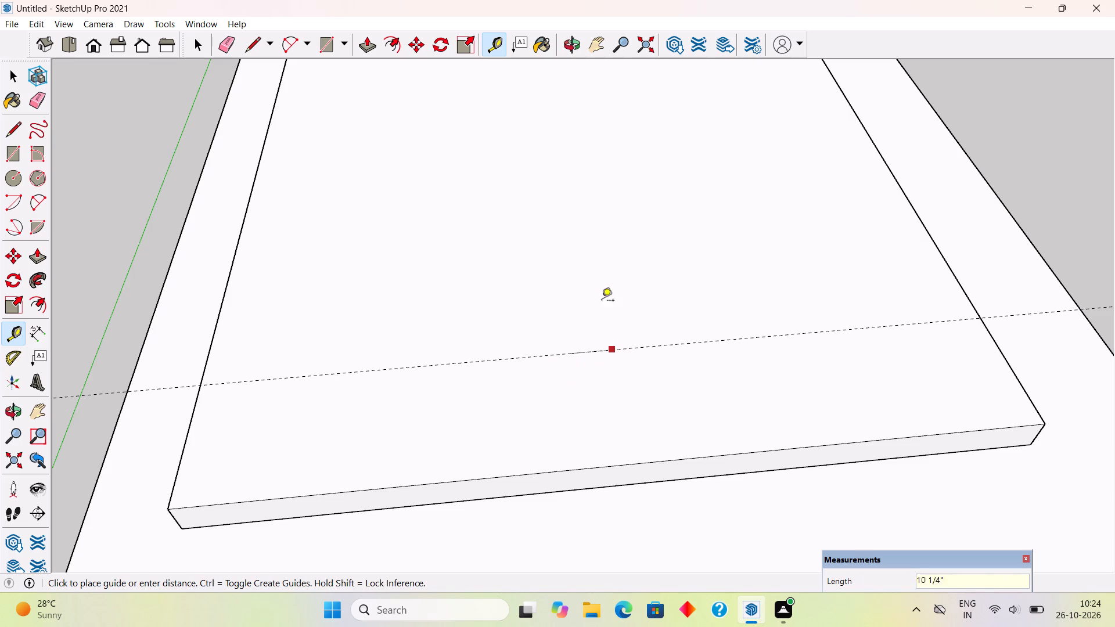
type("9\"")
key("Return")
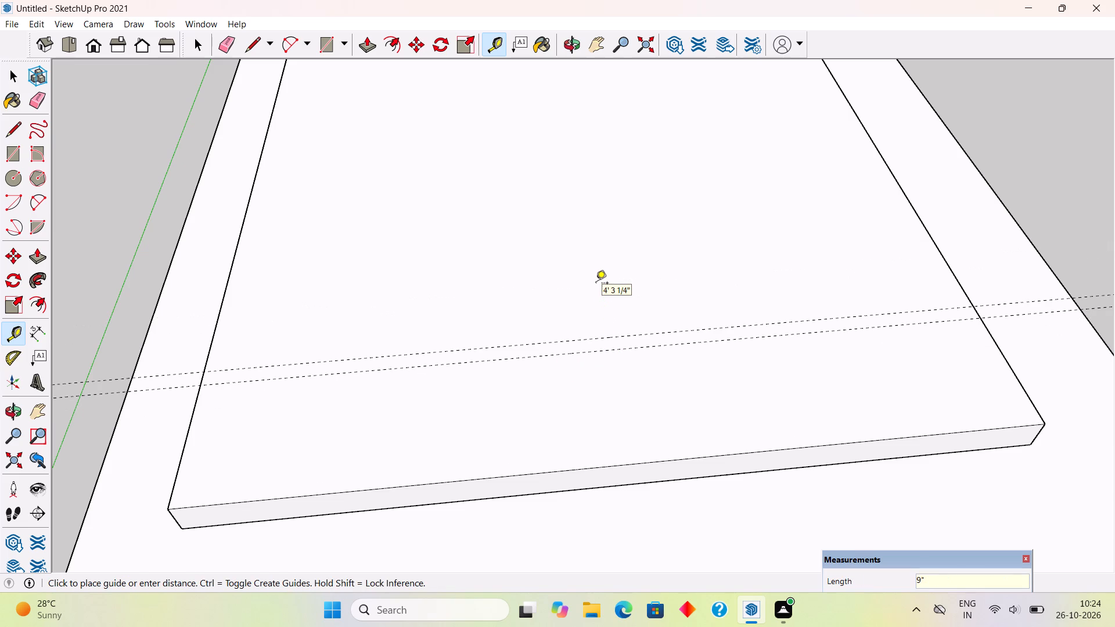
Draw a 35' by 9" rectangle between the two guides, spanning the full width of the platform's top.
type("fr")
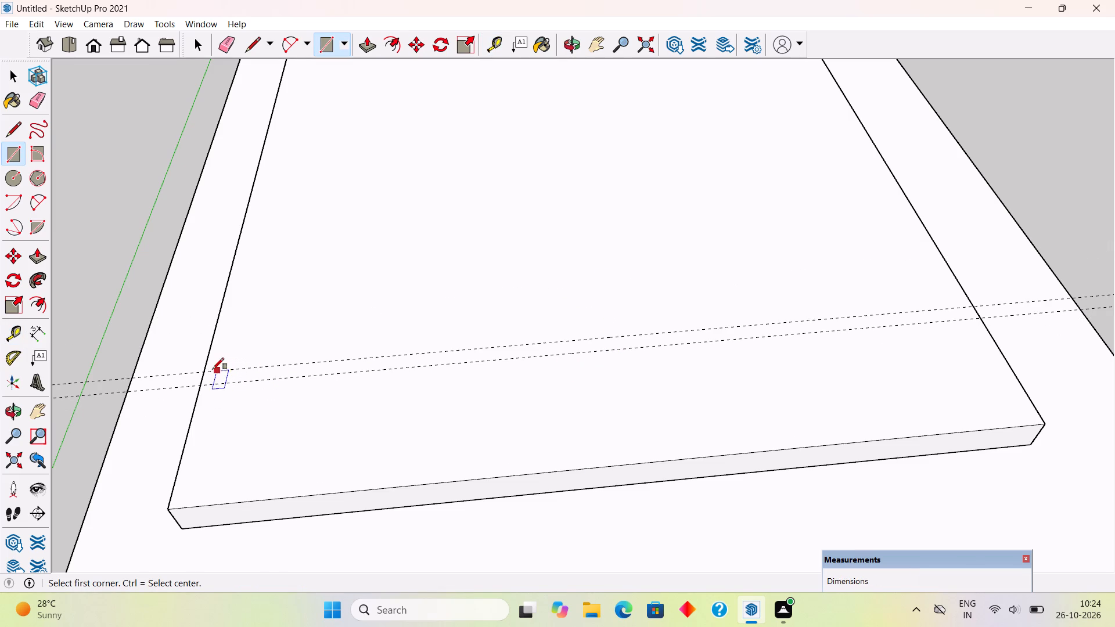
left_click(206, 371)
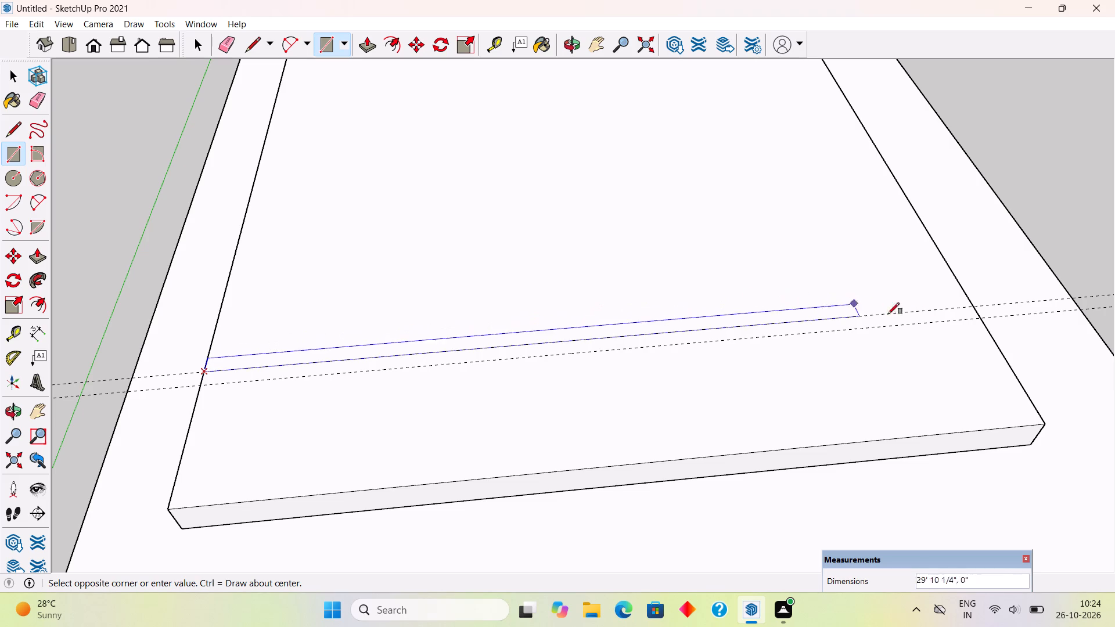
left_click(983, 318)
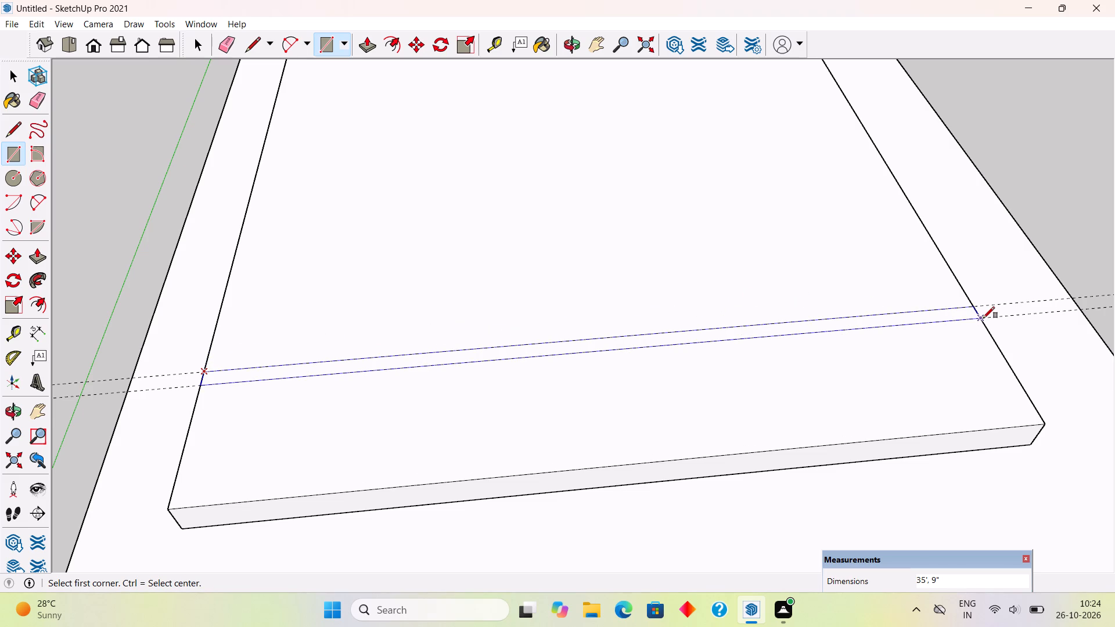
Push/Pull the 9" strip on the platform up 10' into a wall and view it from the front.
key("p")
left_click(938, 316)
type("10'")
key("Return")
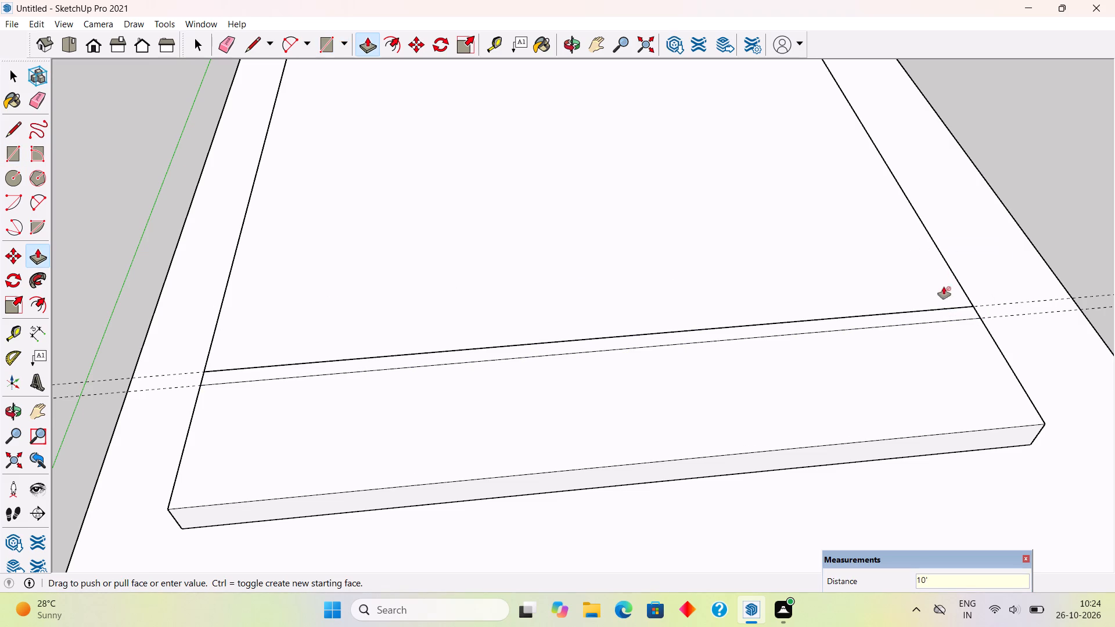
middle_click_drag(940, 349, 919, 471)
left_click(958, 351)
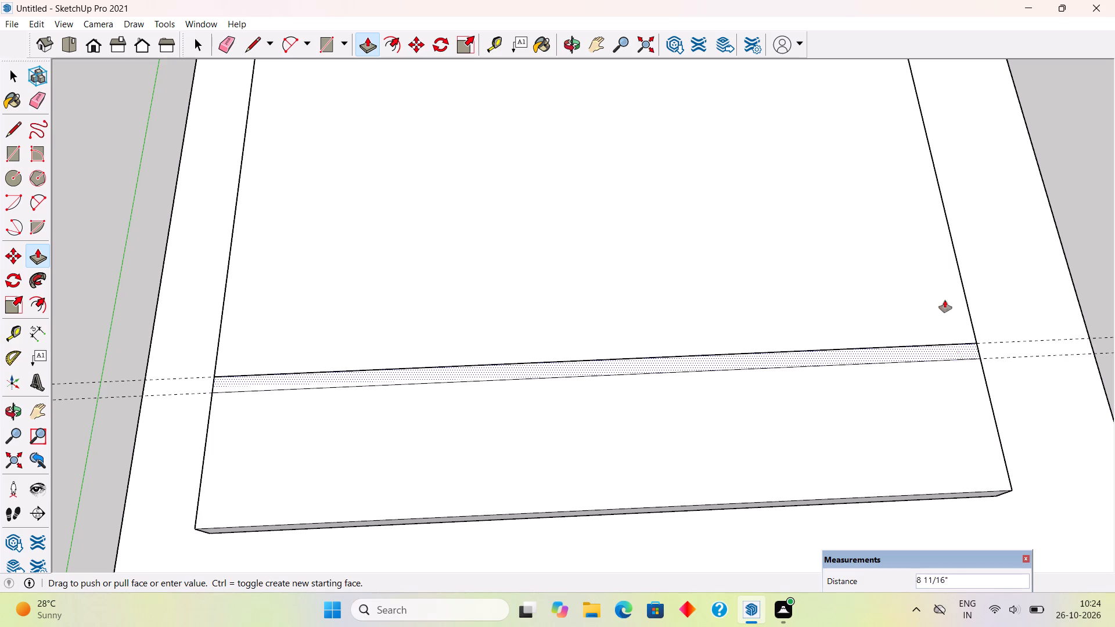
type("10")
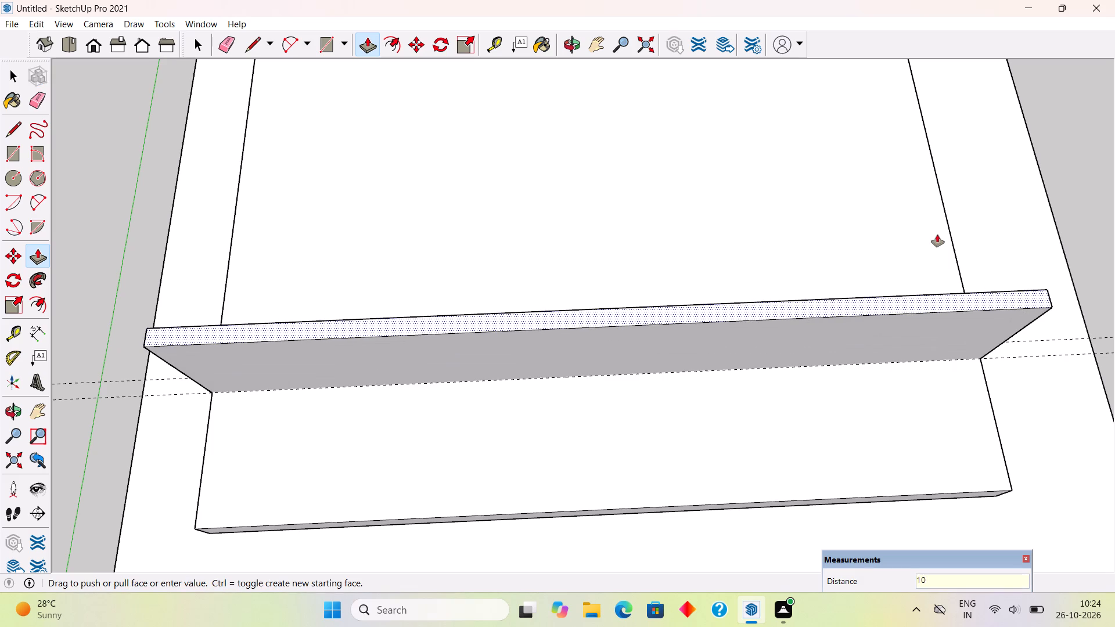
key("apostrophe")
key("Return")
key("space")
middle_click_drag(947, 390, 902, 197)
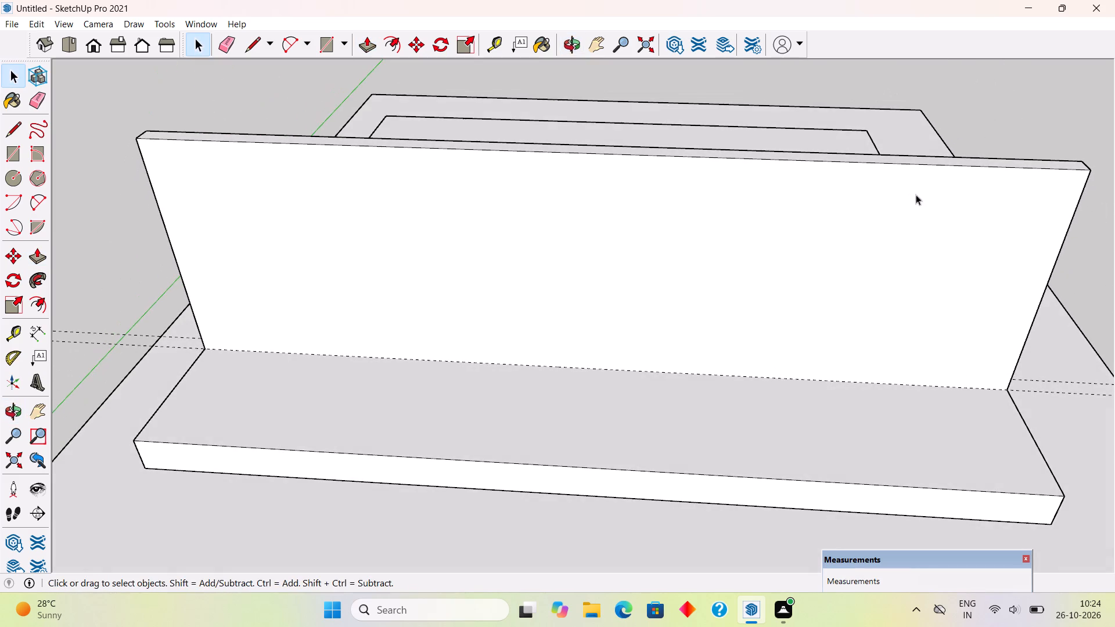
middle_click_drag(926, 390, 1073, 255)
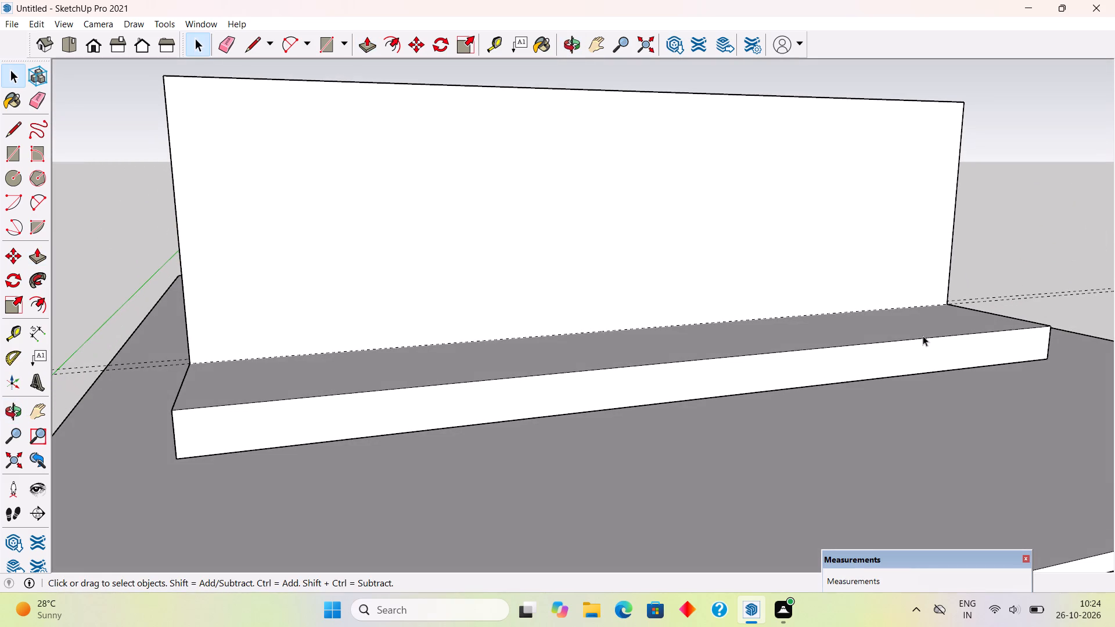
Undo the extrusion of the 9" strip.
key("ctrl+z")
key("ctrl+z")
Push/Pull the 9" strip across the platform up 10' into a wall.
middle_click_drag(800, 333, 736, 536)
scroll(736, 536, "down", 3)
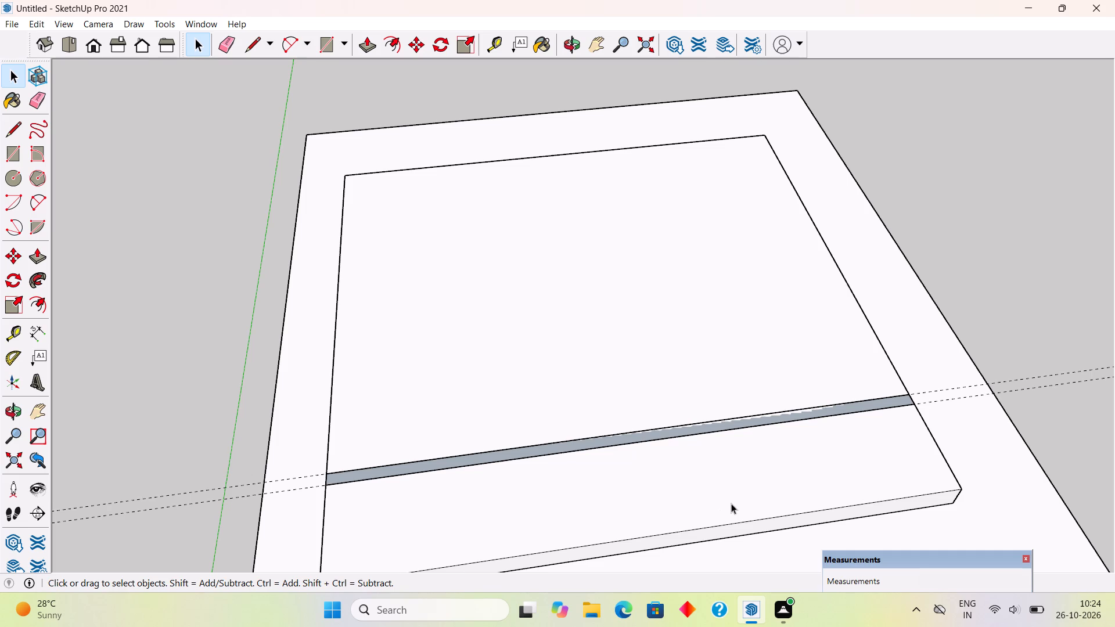
middle_click_drag(731, 503, 719, 568)
key("p")
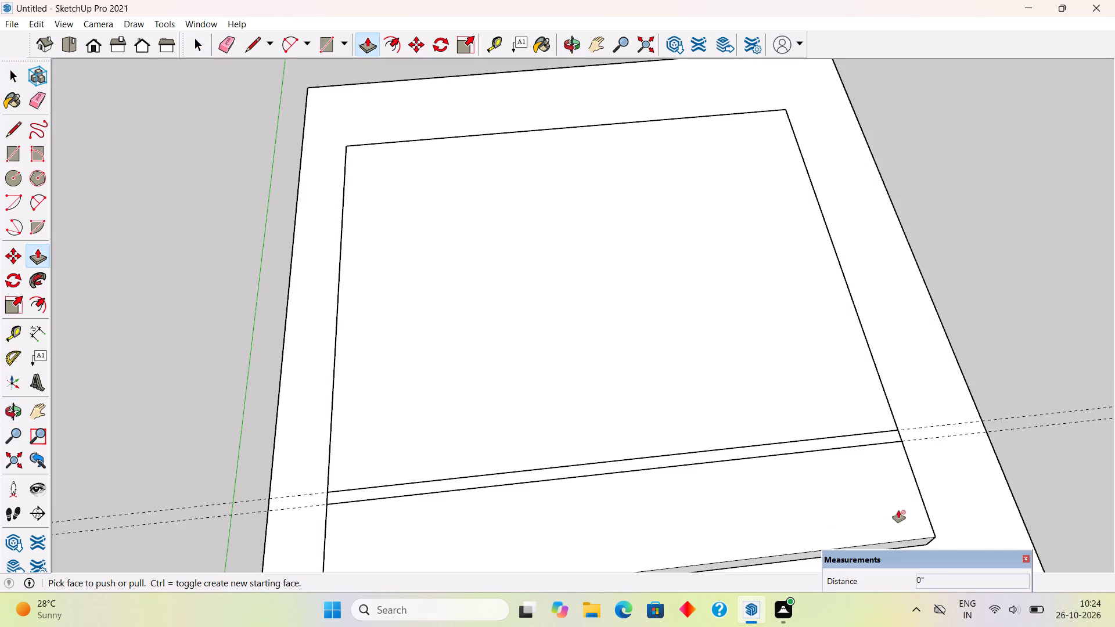
left_click(872, 437)
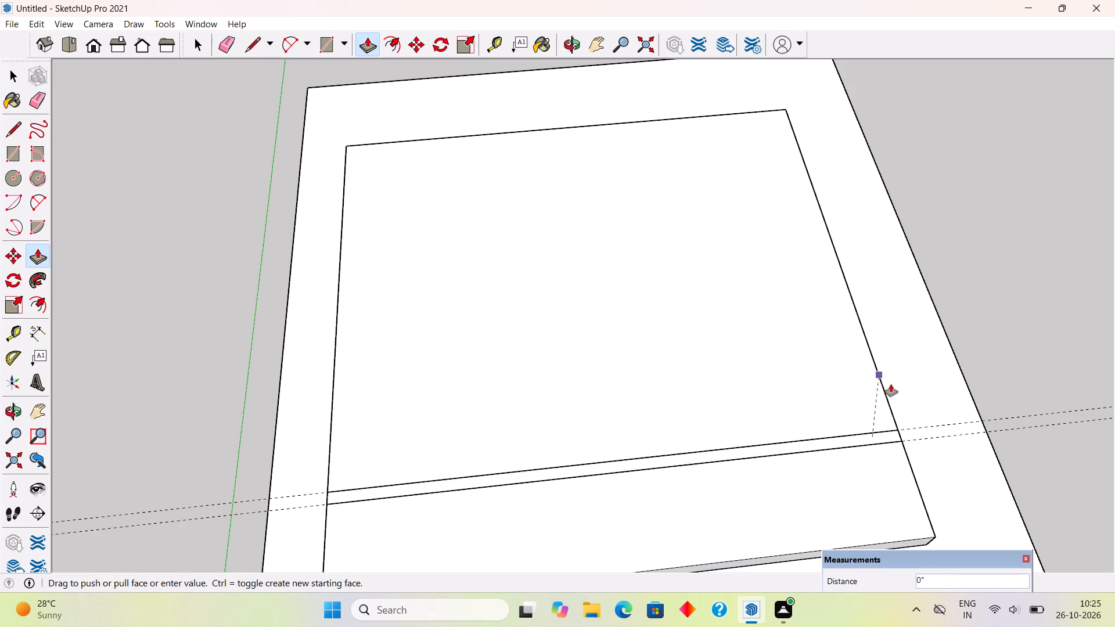
type("10'")
key("Return")
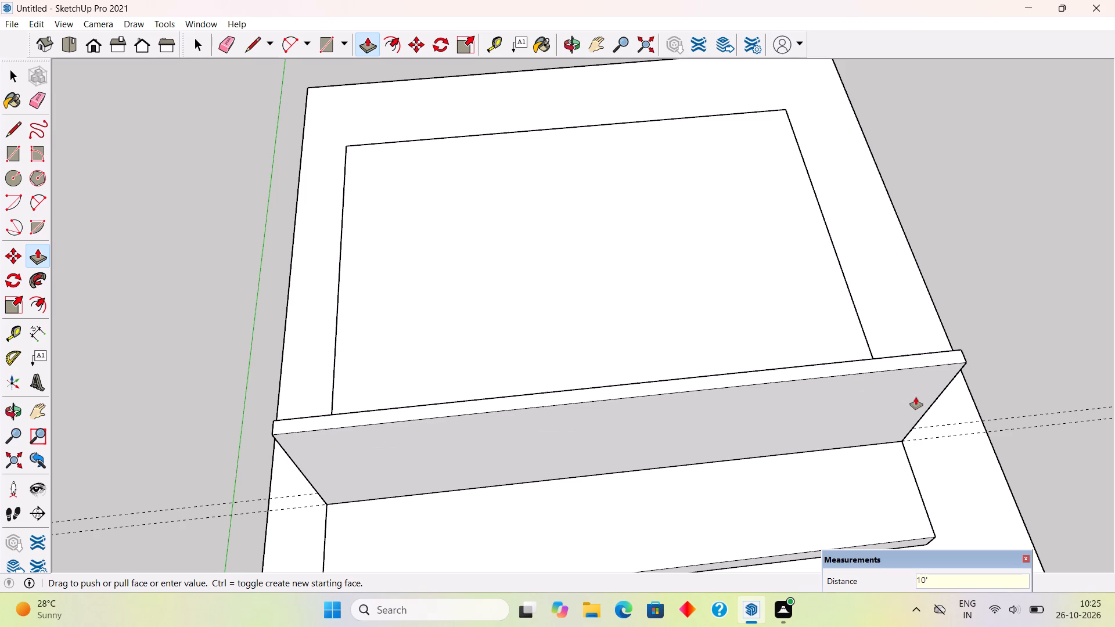
key("space")
Make the whole 10' wall its own group and deselect it.
triple_click(916, 397)
right_click(916, 397)
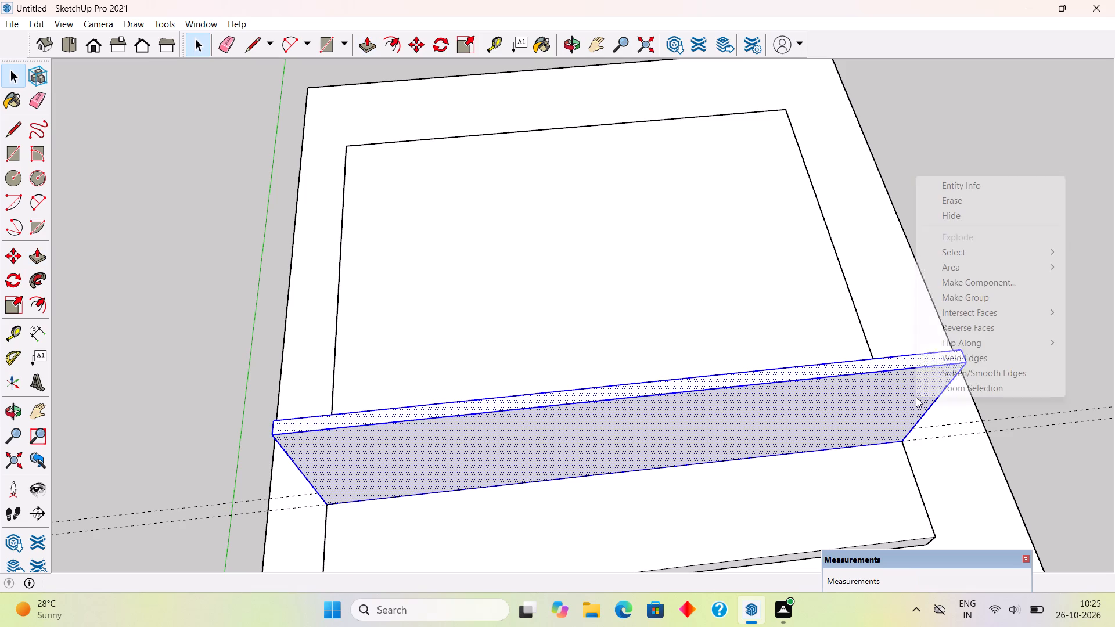
left_click(948, 298)
scroll(908, 383, "down", 4)
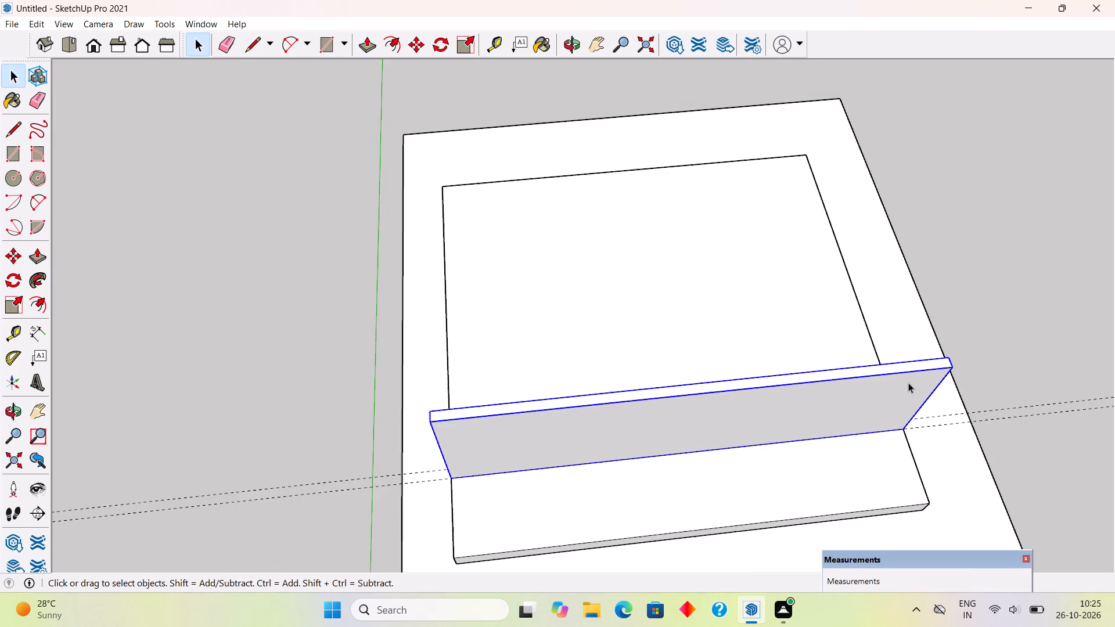
scroll(908, 383, "down", 1)
middle_click_drag(909, 434, 872, 302)
scroll(869, 294, "down", 3)
middle_click_drag(859, 349, 836, 273)
left_click(898, 284)
Examine the wall, platform and open slab area in front of them from several angles.
scroll(828, 424, "up", 5)
middle_click_drag(559, 369, 578, 444)
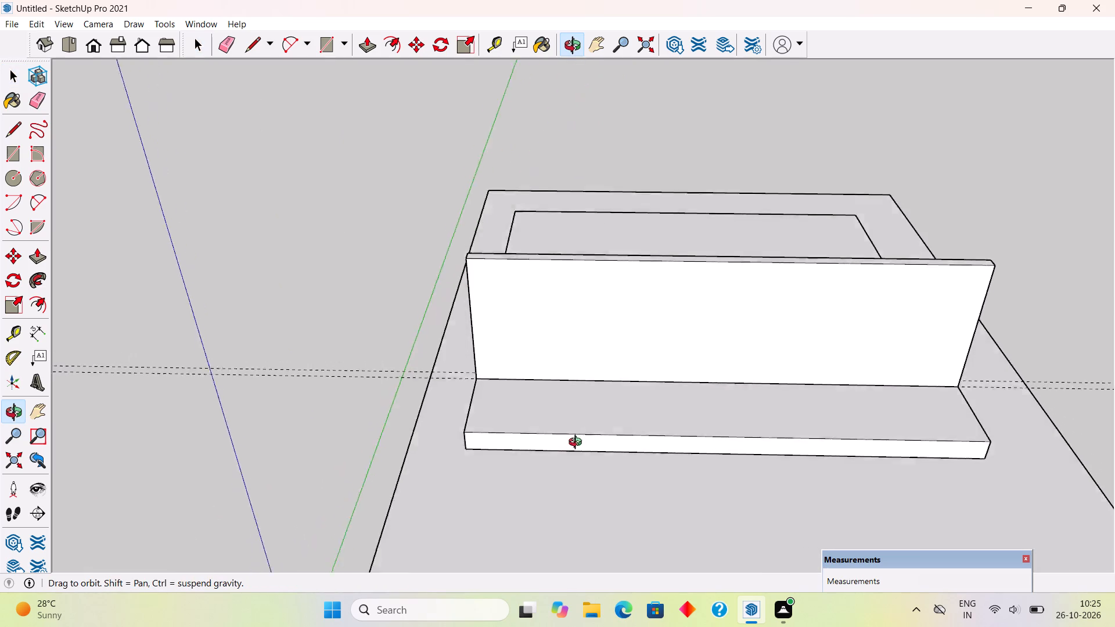
middle_click_drag(578, 444, 613, 470)
scroll(624, 463, "up", 4)
scroll(632, 396, "down", 8)
scroll(822, 405, "up", 4)
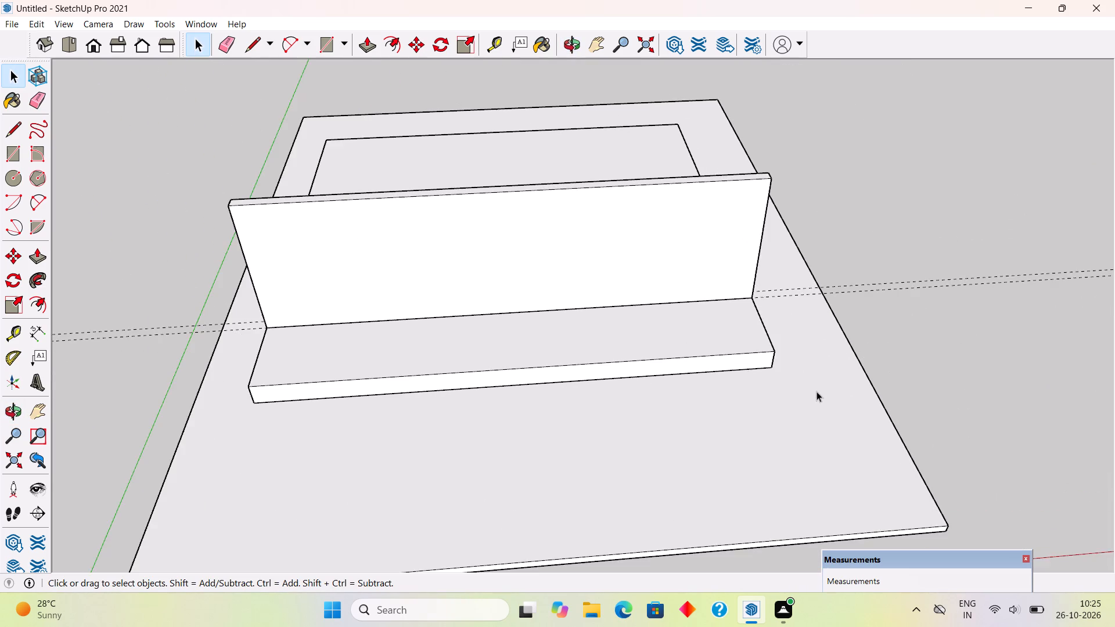
scroll(807, 388, "up", 1)
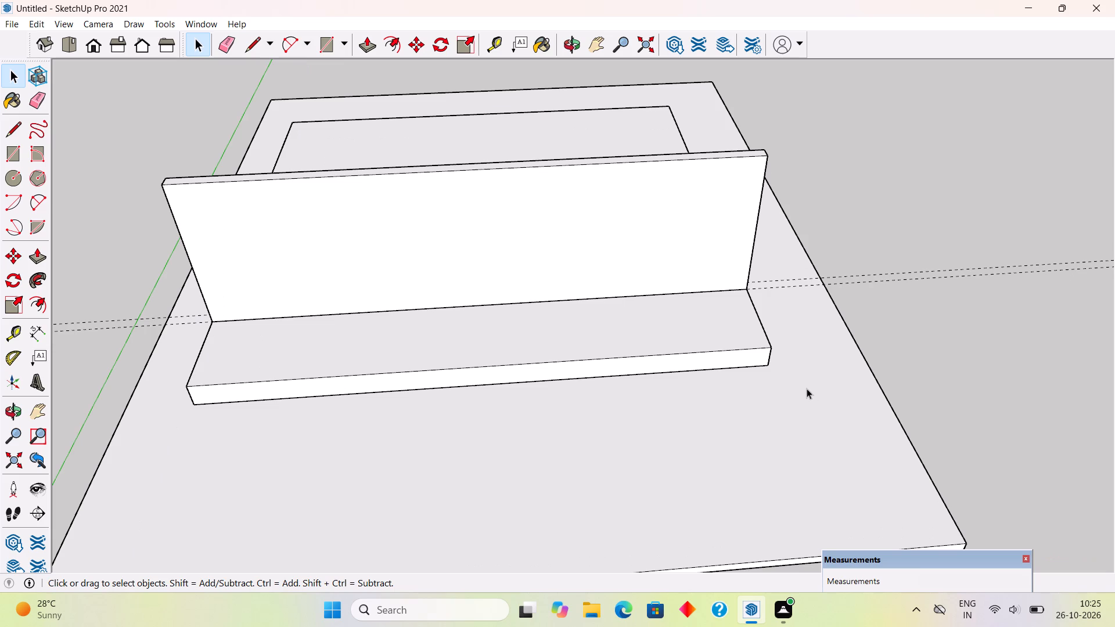
middle_click_drag(805, 386, 723, 351)
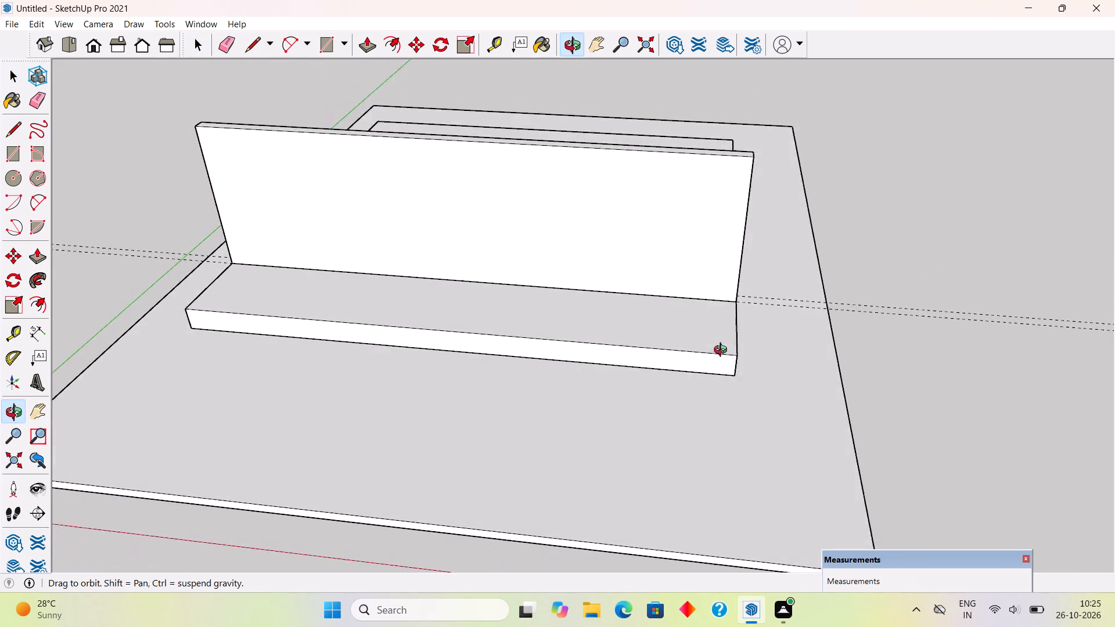
middle_click_drag(723, 351, 687, 331)
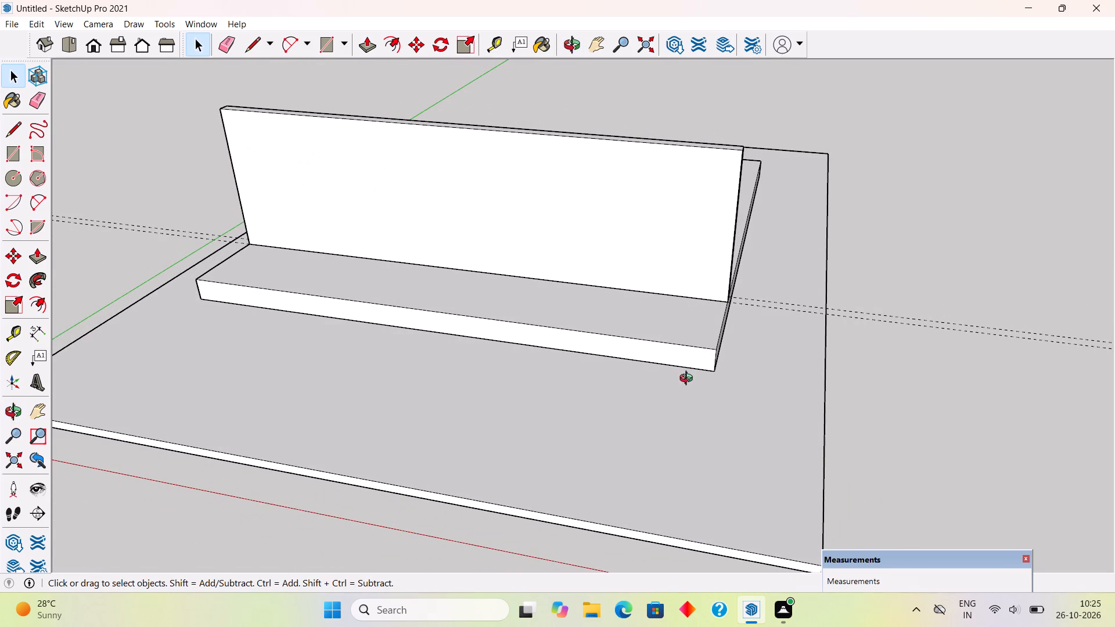
Place a guide on the slab 2' out from the bottom of the platform's near edge.
middle_click_drag(689, 380, 801, 523)
scroll(678, 461, "up", 2)
key("t")
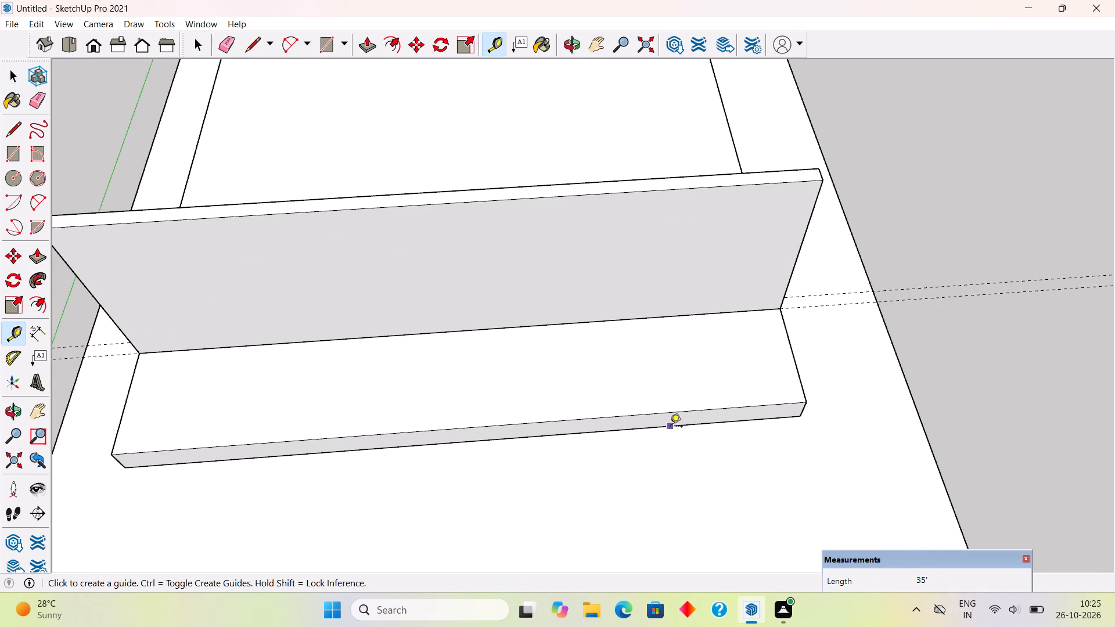
left_click(670, 428)
type("2'")
key("Return")
key("space")
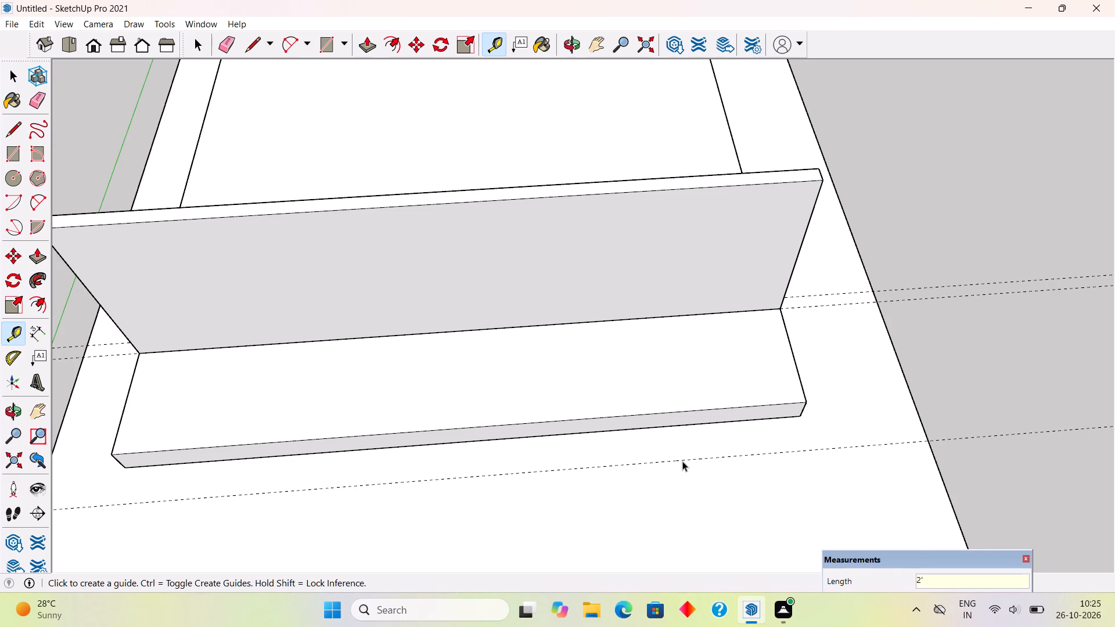
Place a guide on the slab through the platform's near corner away from the green axis, and another 15' inward from it.
middle_click_drag(659, 447, 625, 425)
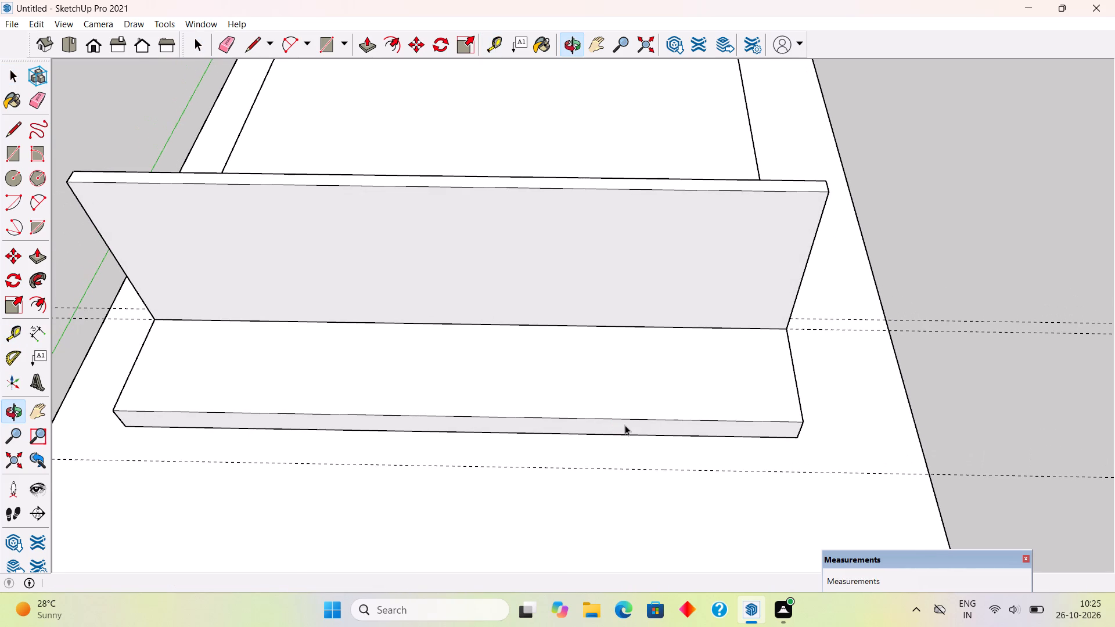
middle_click_drag(640, 440, 666, 470)
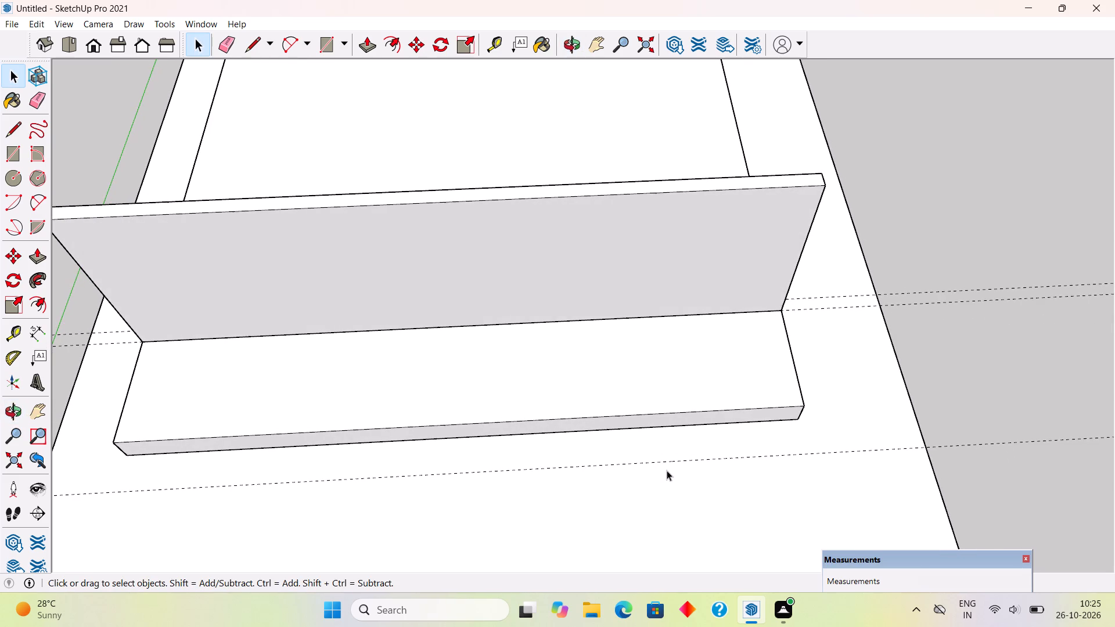
key("t")
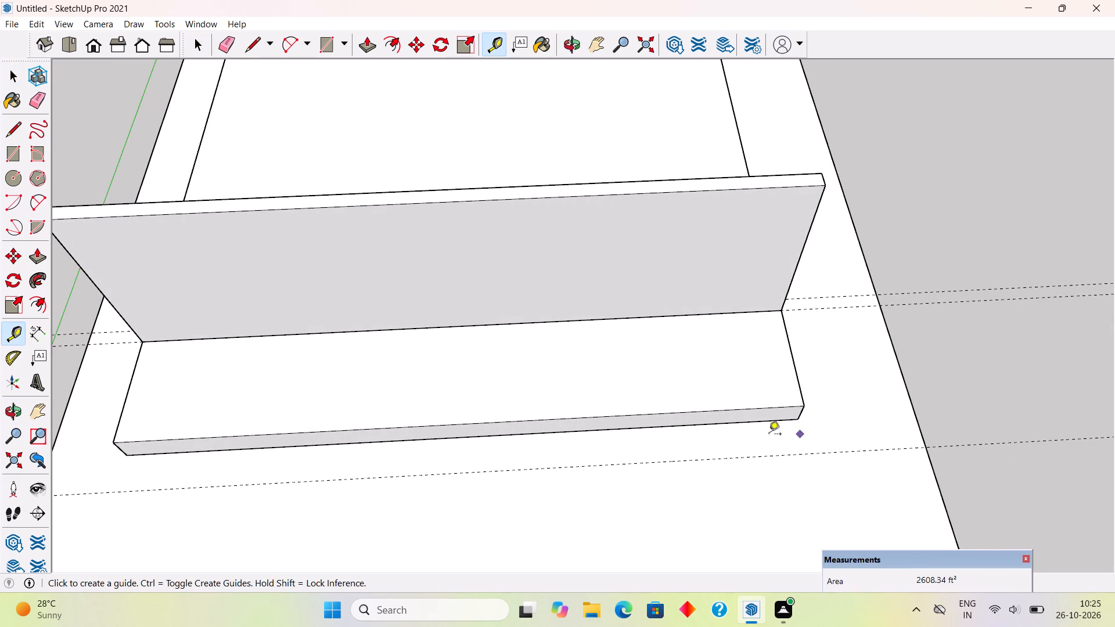
left_click(922, 435)
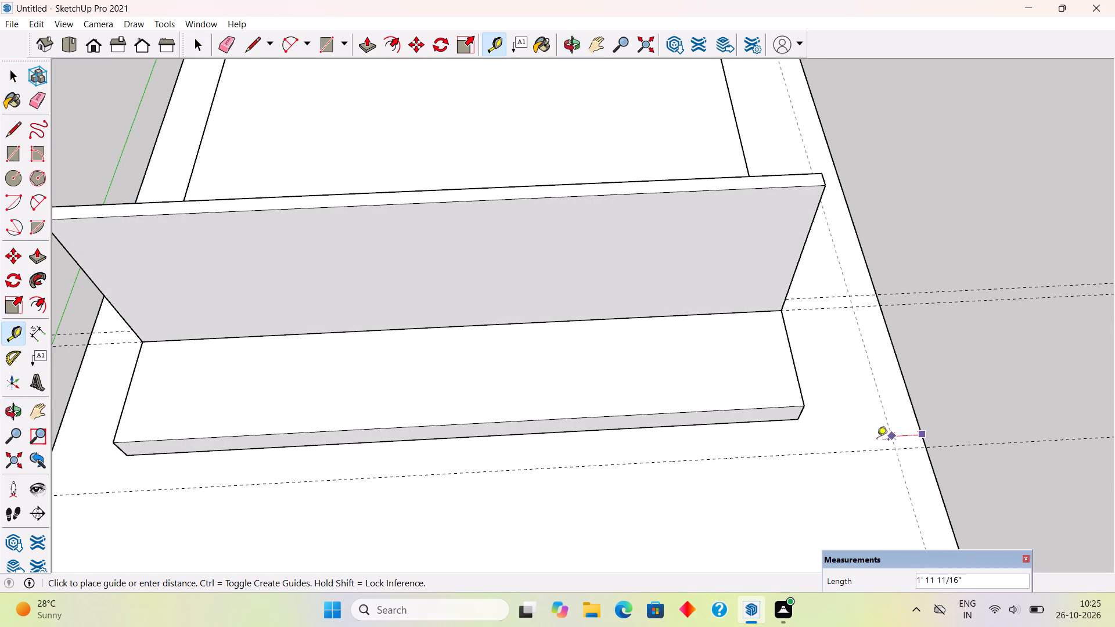
left_click(798, 420)
left_click(804, 441)
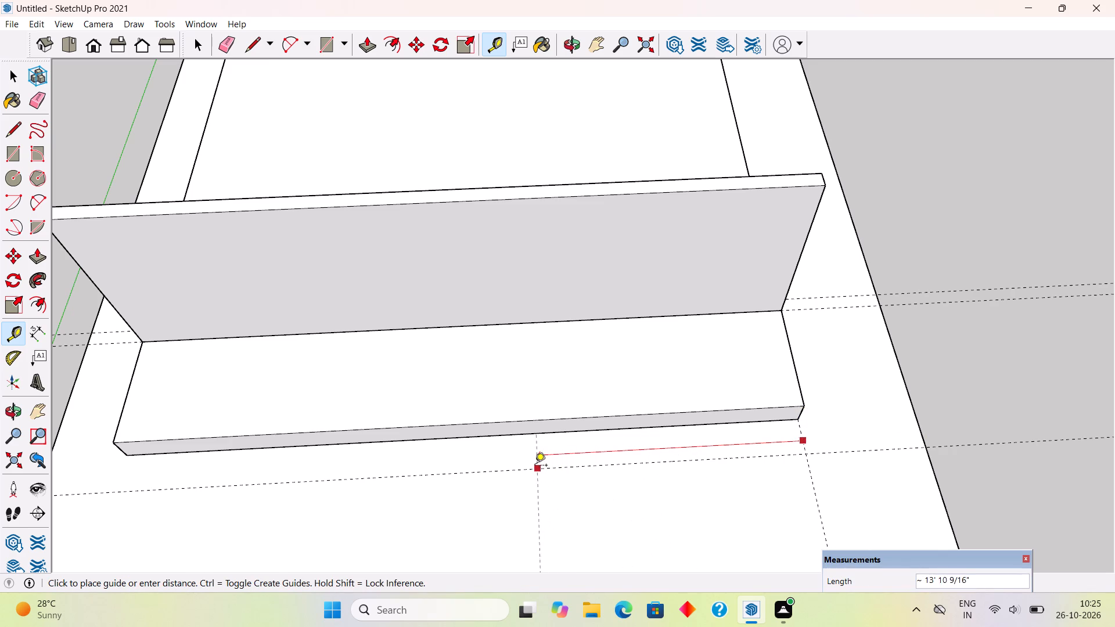
type("15'")
key("Return")
Draw a 15' by 2' rectangle on the slab between the guides along the platform's near edge and pull it up 8'.
key("r")
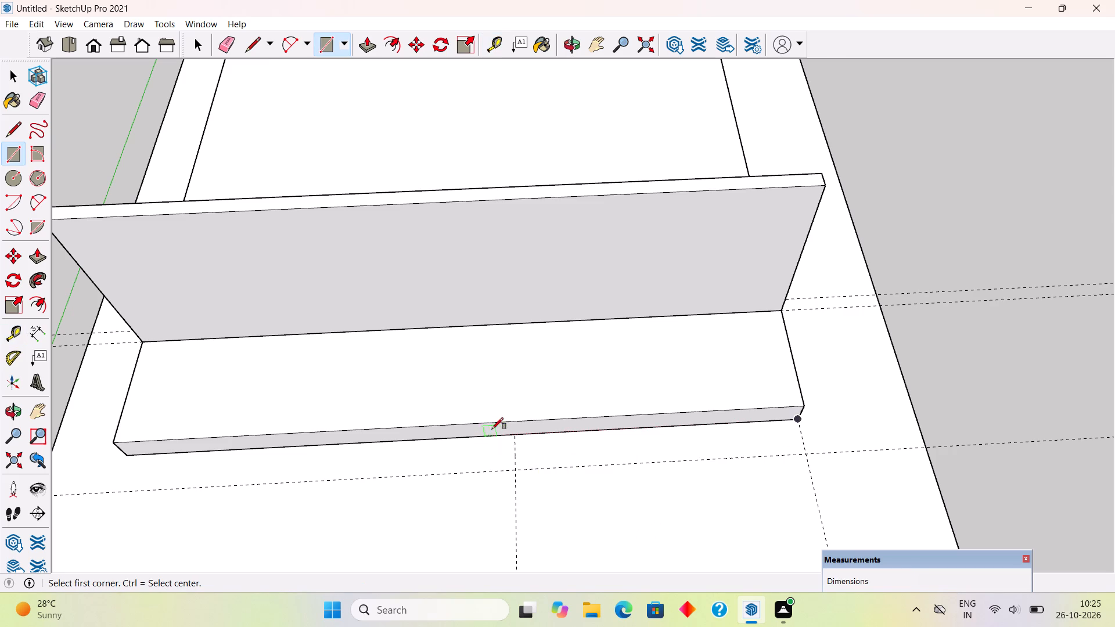
left_click(517, 437)
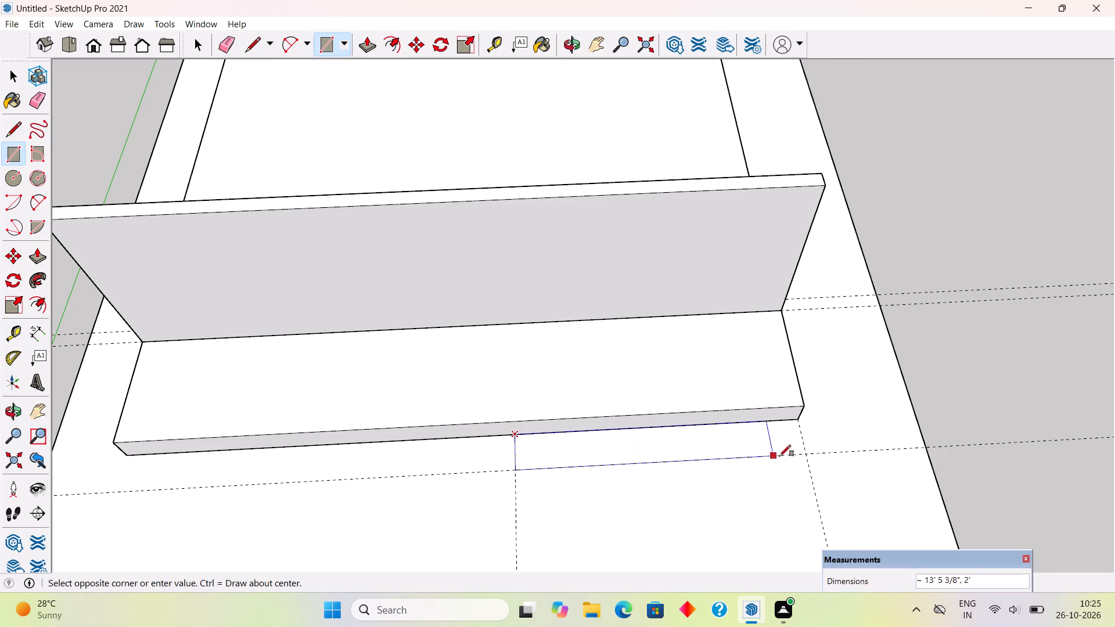
left_click(807, 452)
key("p")
left_click(785, 446)
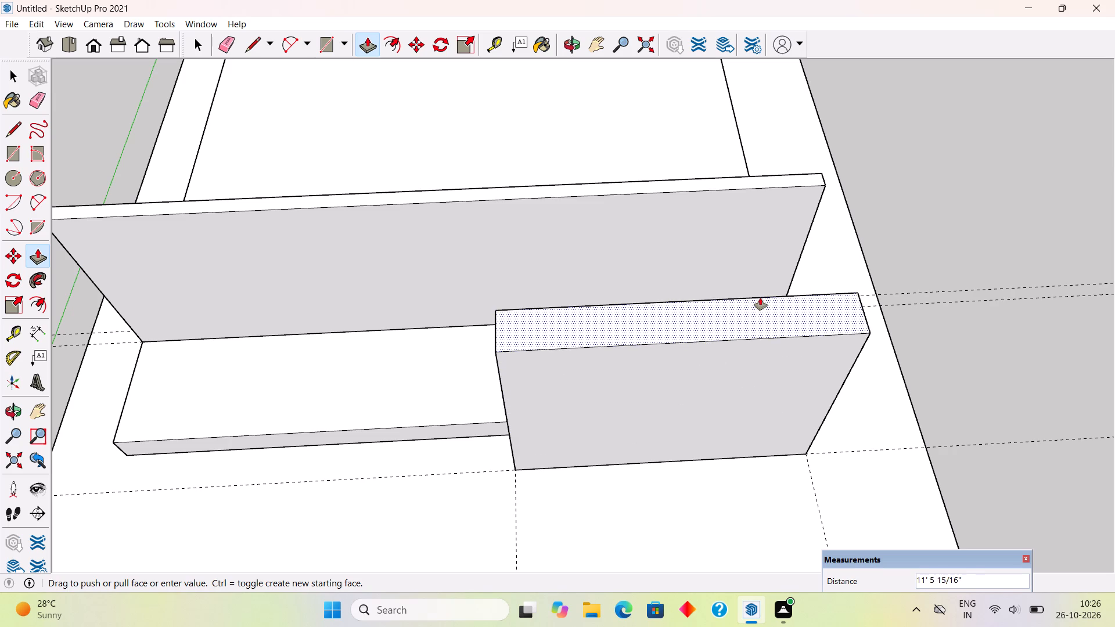
type("8'")
key("Return")
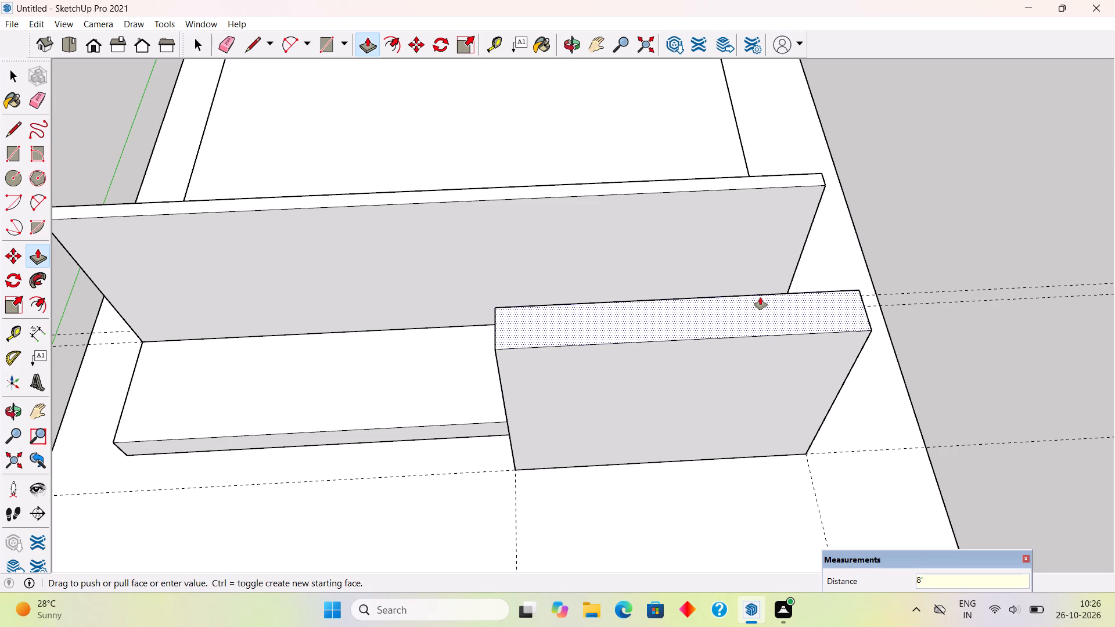
key("space")
Raise the top face of the new front block by another 1.5'.
middle_click_drag(807, 470, 818, 202)
middle_click_drag(698, 345, 701, 347)
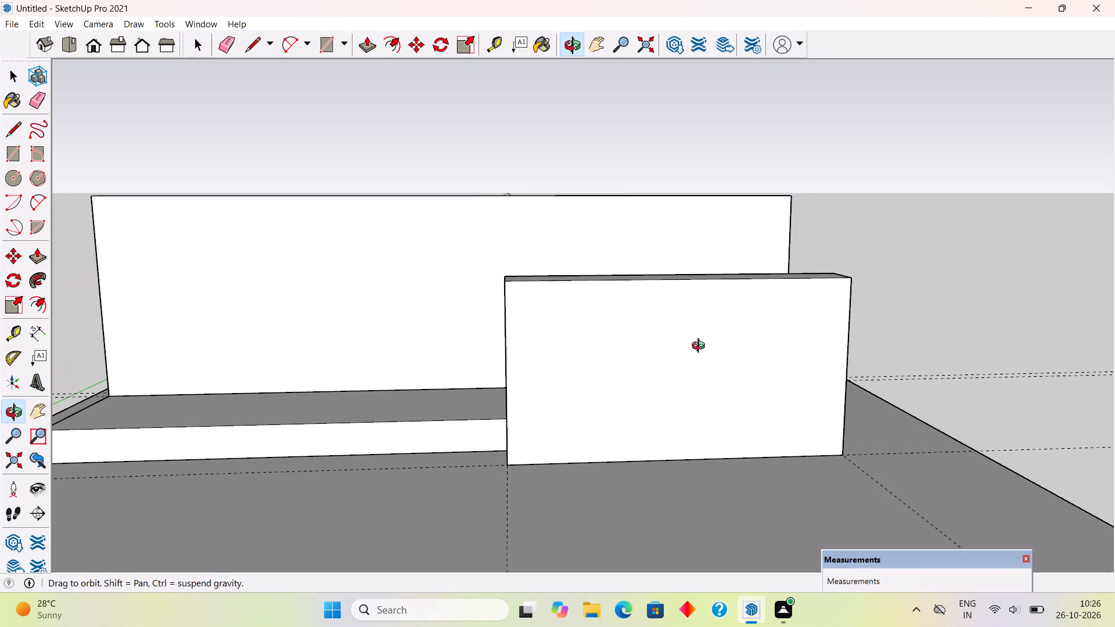
middle_click_drag(701, 347, 891, 373)
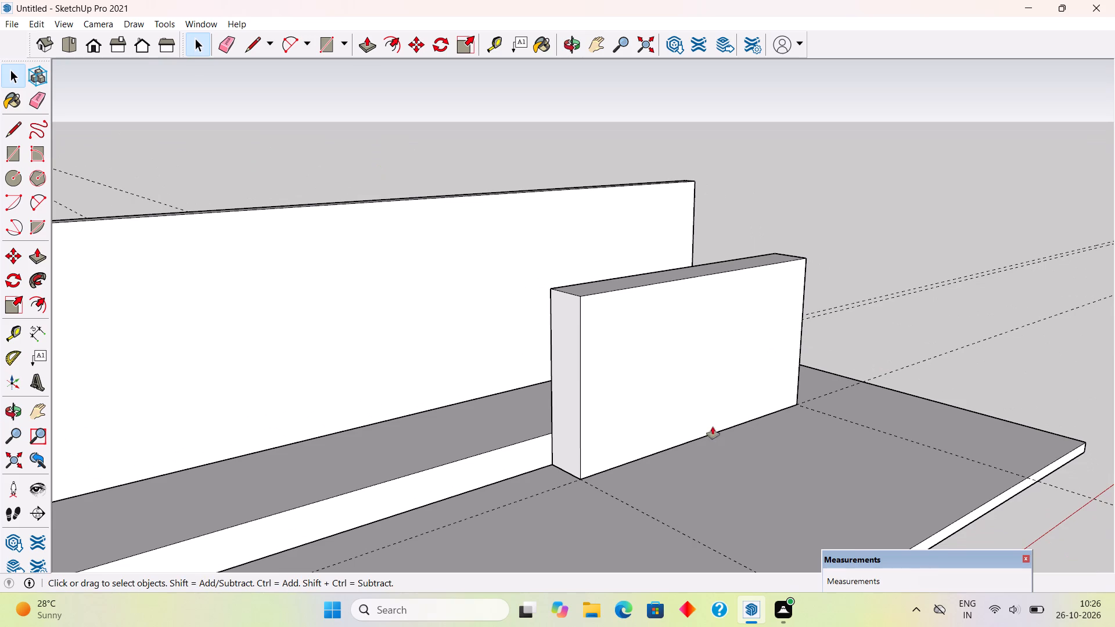
key("p")
left_click(651, 281)
type("1.5'")
key("Return")
key("space")
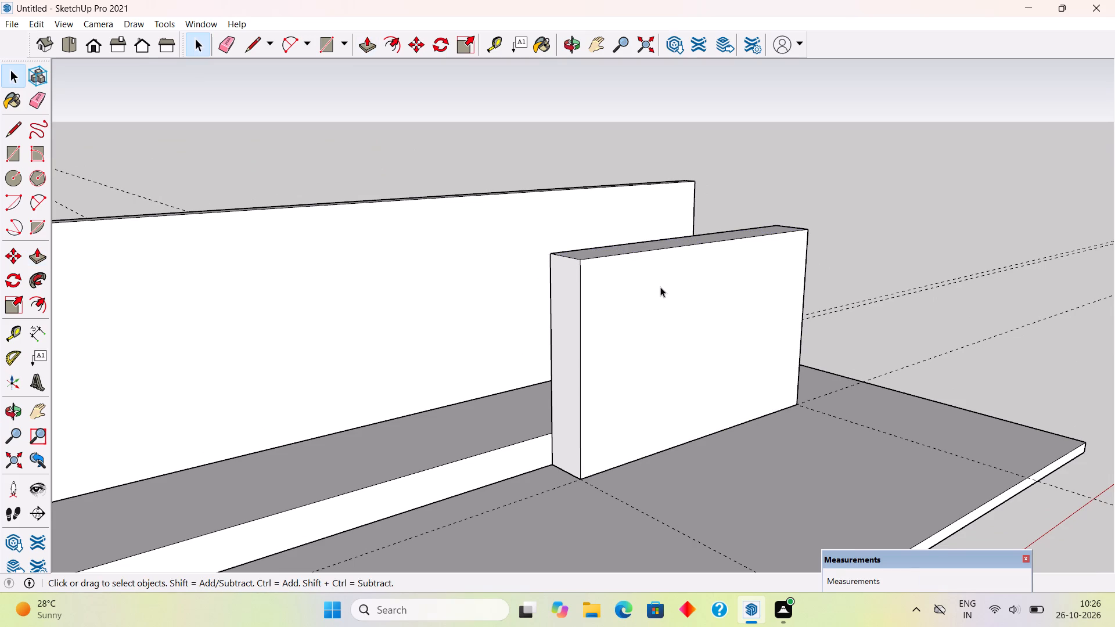
Make the whole front block its own group and deselect it.
triple_click(660, 287)
right_click(660, 287)
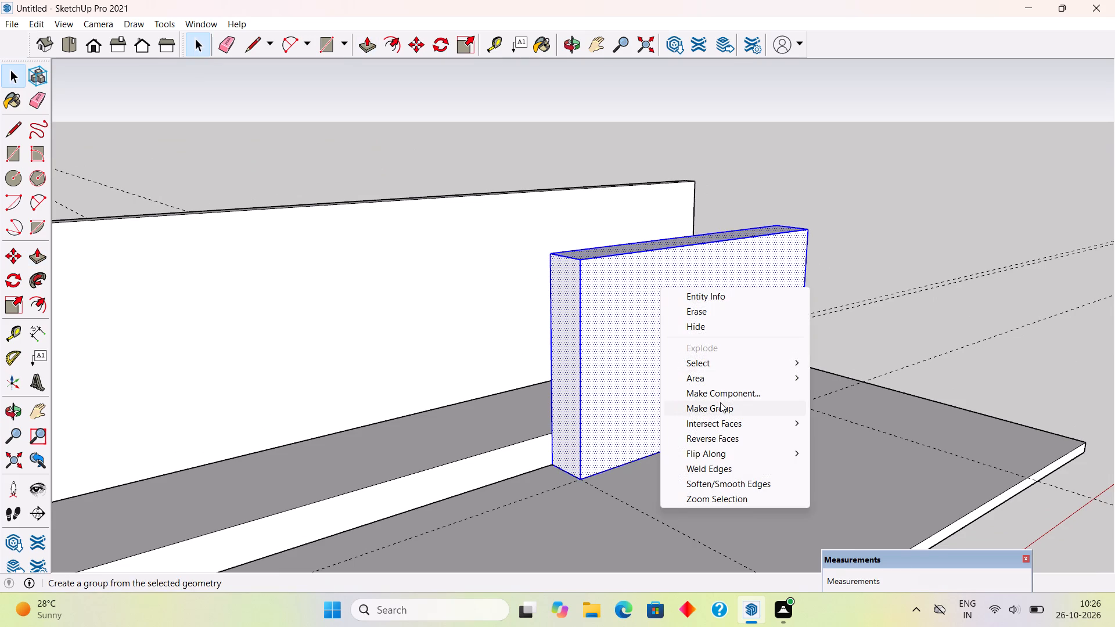
left_click(720, 402)
left_click(830, 222)
Place a guide across the platform 15' in from its side edge, through the point where the near edge meets the front block.
middle_click_drag(829, 319, 611, 289)
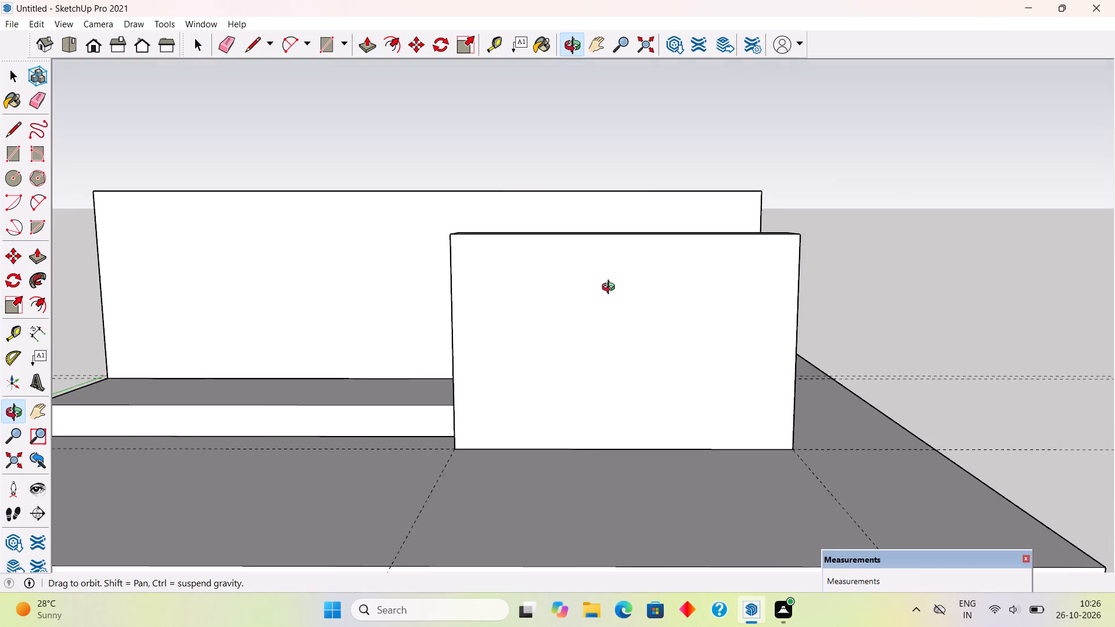
middle_click_drag(611, 289, 624, 311)
scroll(624, 312, "down", 2)
middle_click_drag(625, 318, 630, 332)
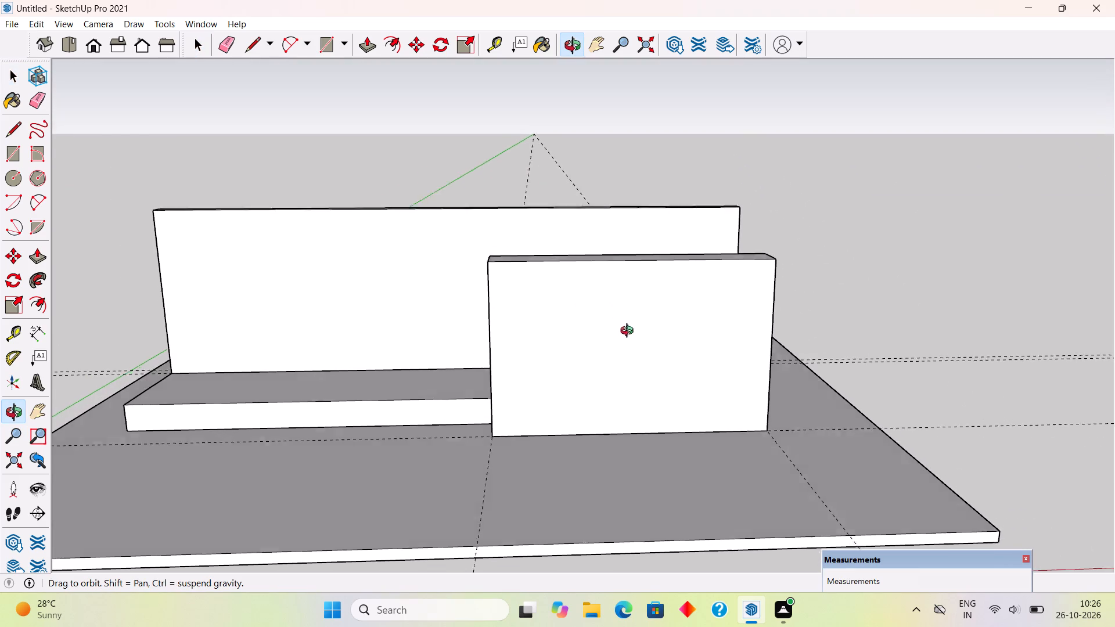
middle_click_drag(630, 332, 908, 597)
scroll(630, 486, "up", 2)
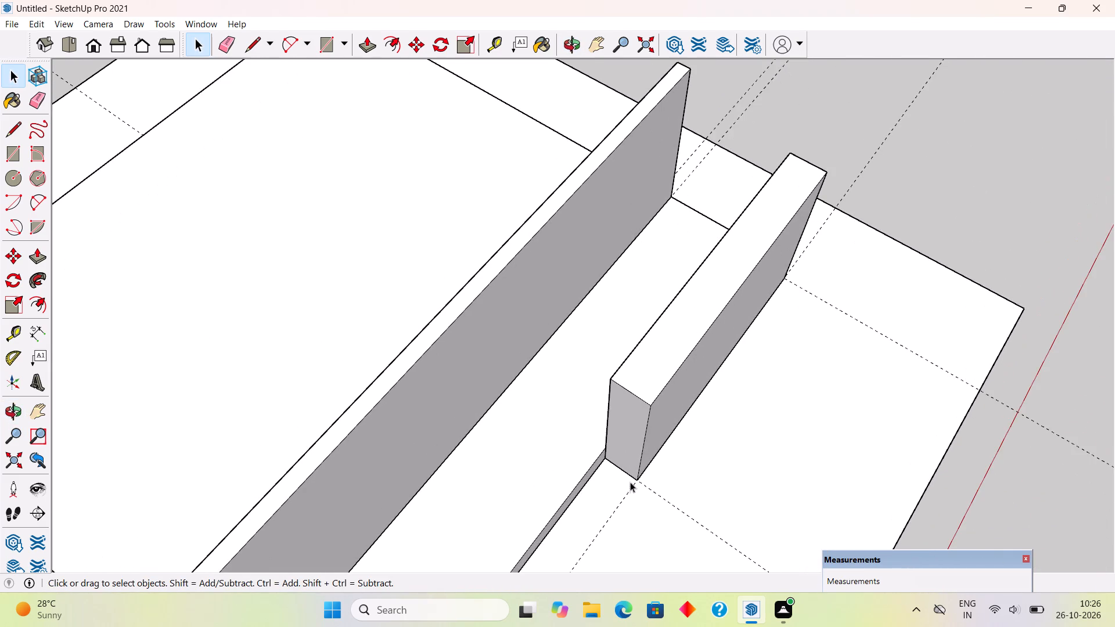
middle_click_drag(616, 464, 672, 446)
key("t")
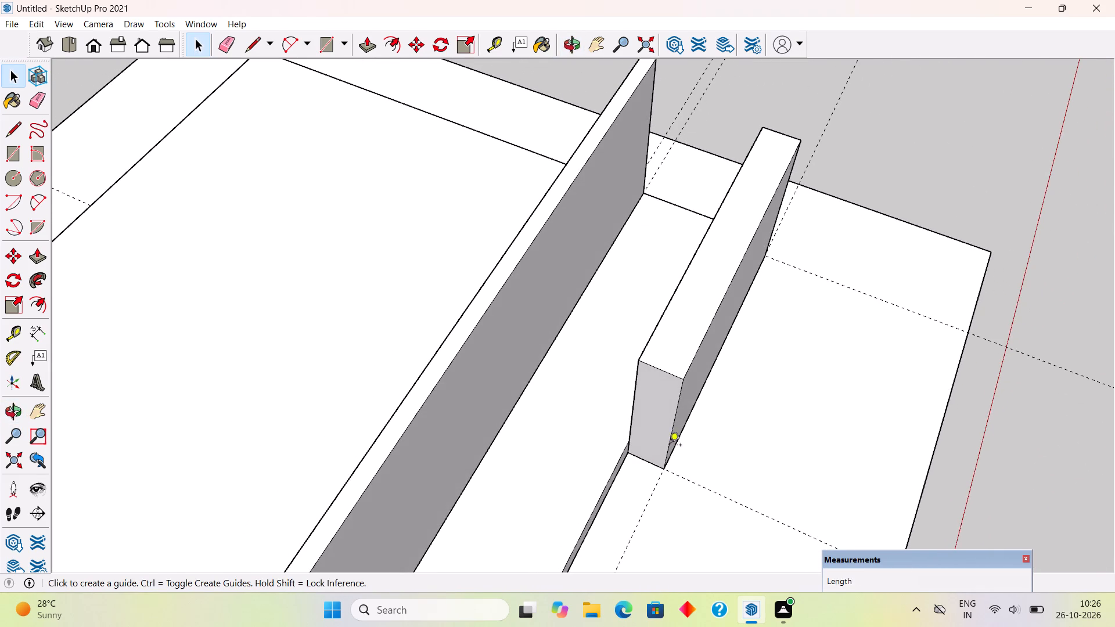
left_click(686, 211)
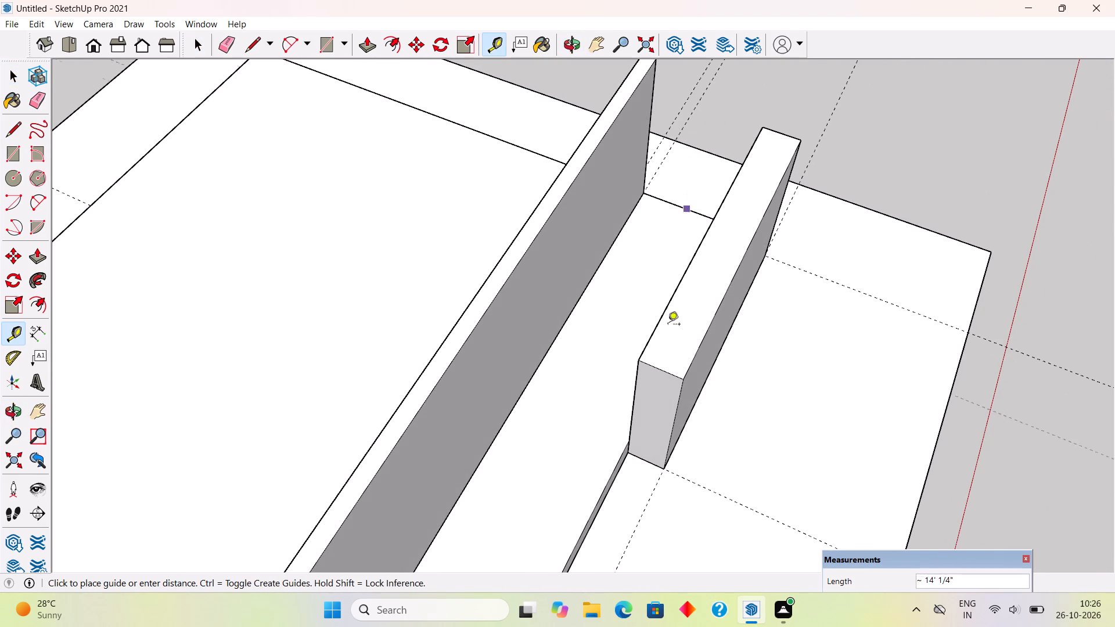
scroll(630, 451, "up", 11)
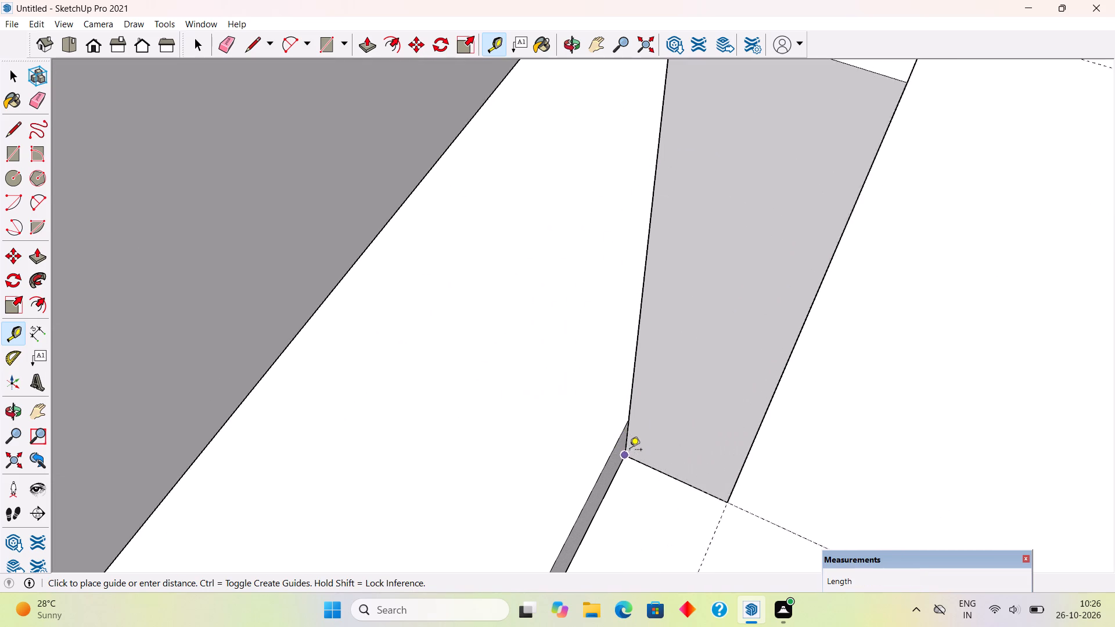
left_click(632, 416)
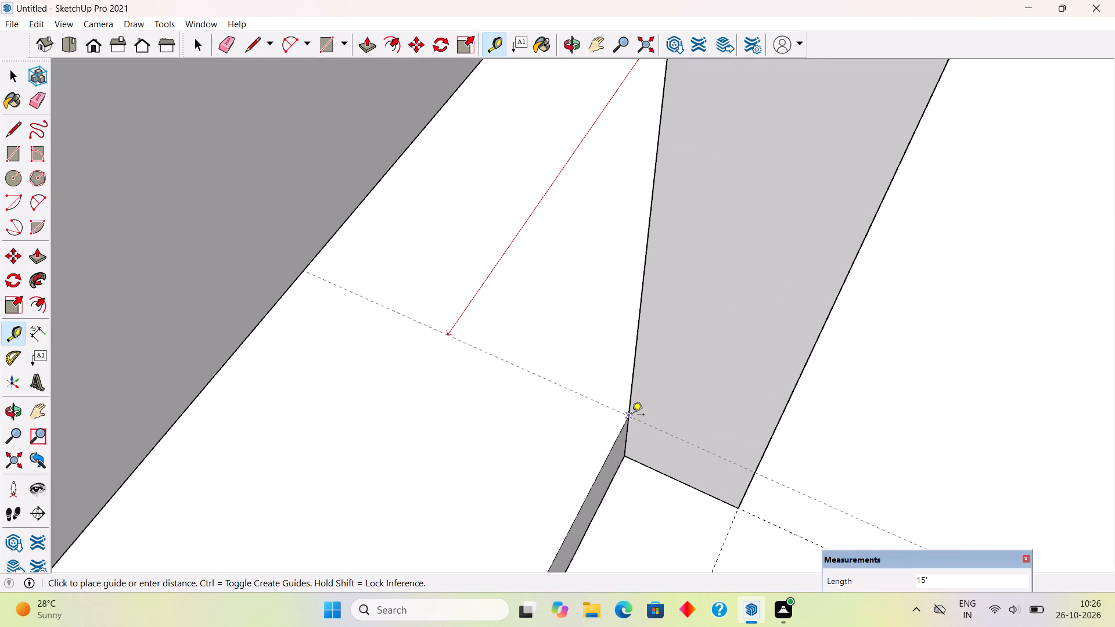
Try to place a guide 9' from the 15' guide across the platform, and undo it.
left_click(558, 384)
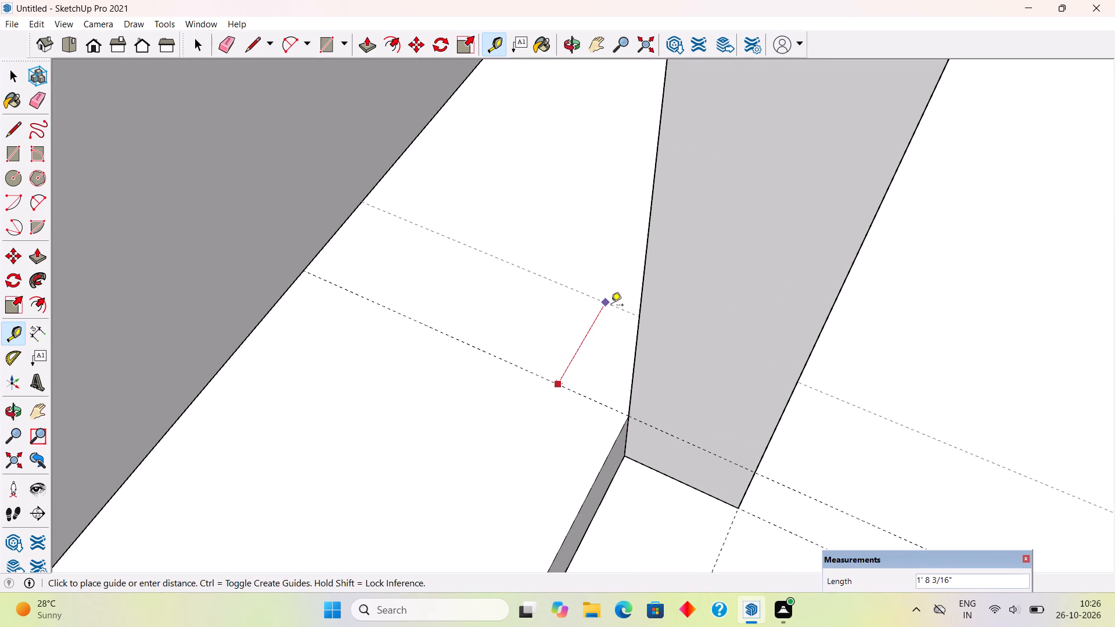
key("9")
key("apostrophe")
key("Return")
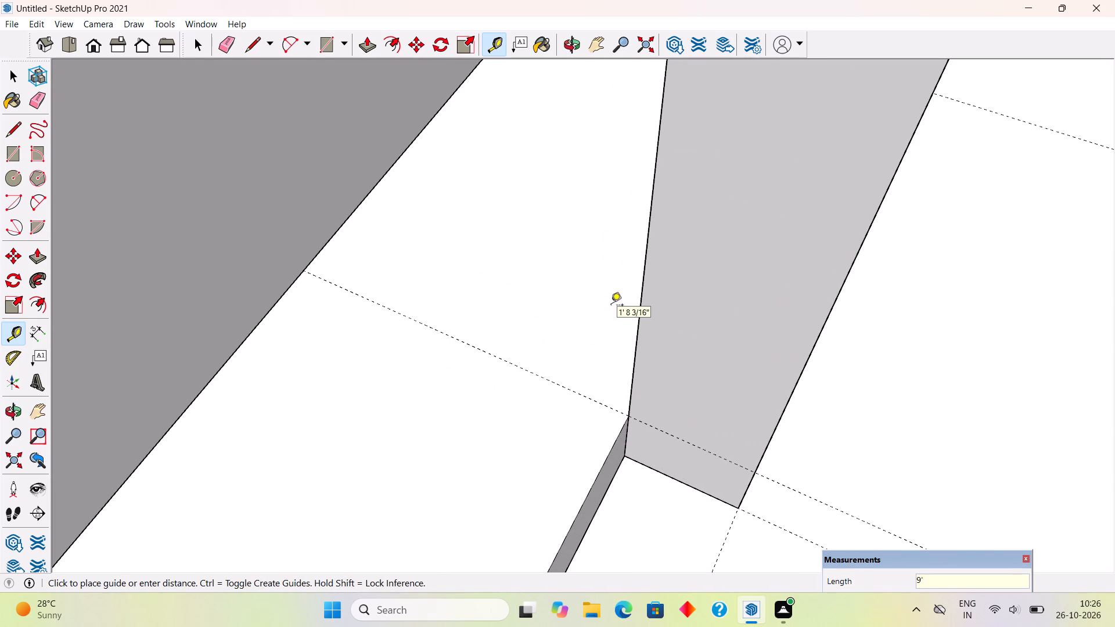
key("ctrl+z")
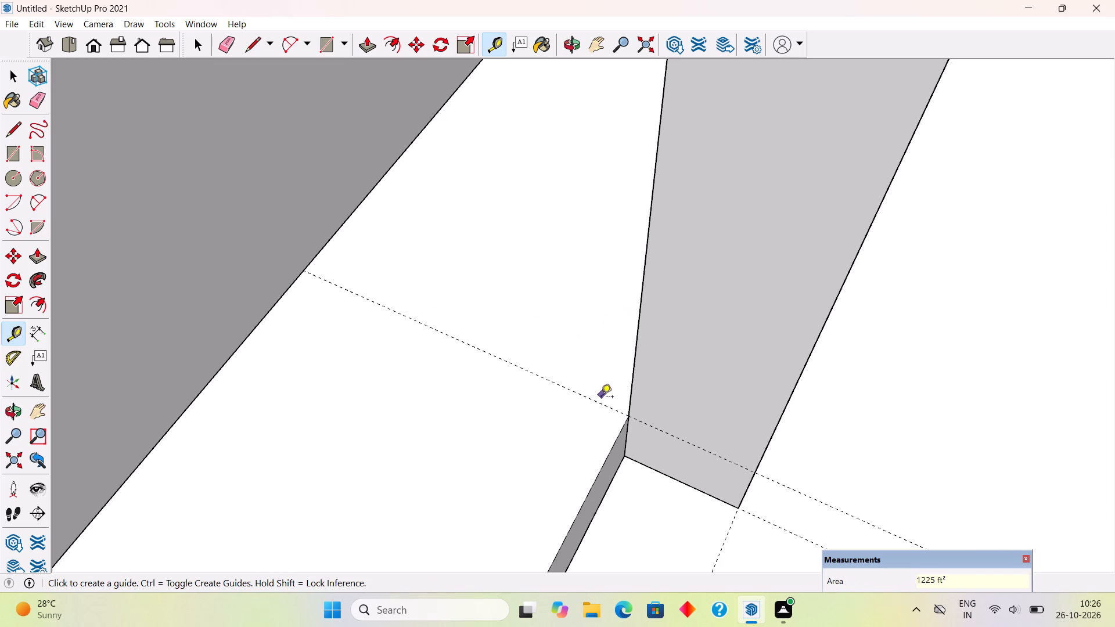
Place a guide on the platform 9" from the 15' guide, on the side toward the front block's span.
left_click(601, 404)
type("9\"")
key("Return")
Draw a 9" wide rectangle between the two guides from the 10' wall to the front block and pull it up 8', level with the block's top.
key("r")
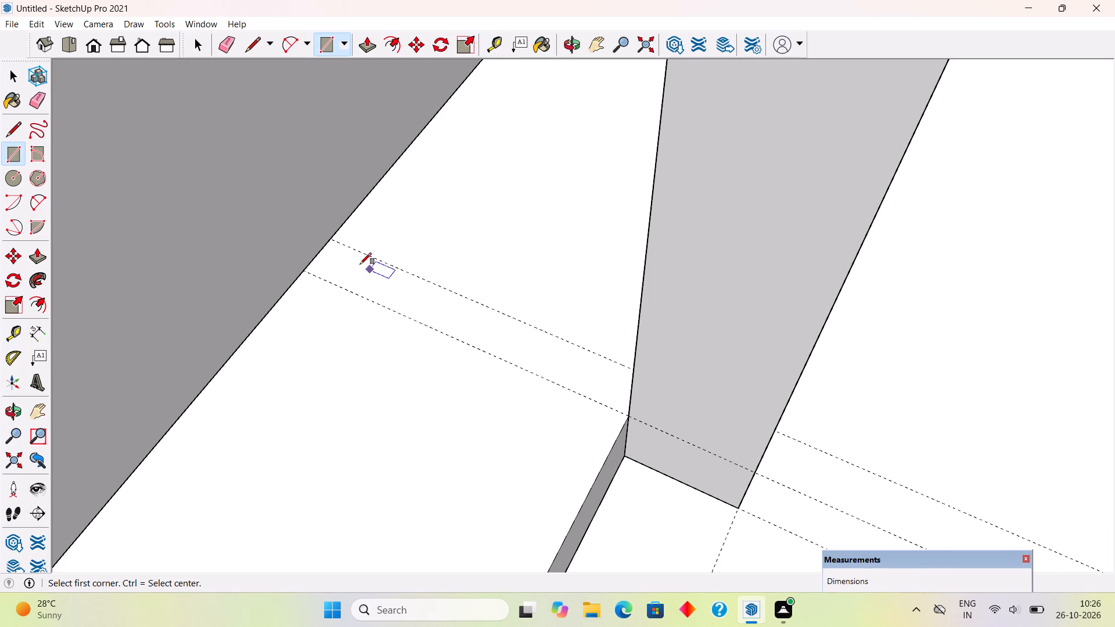
left_click(333, 241)
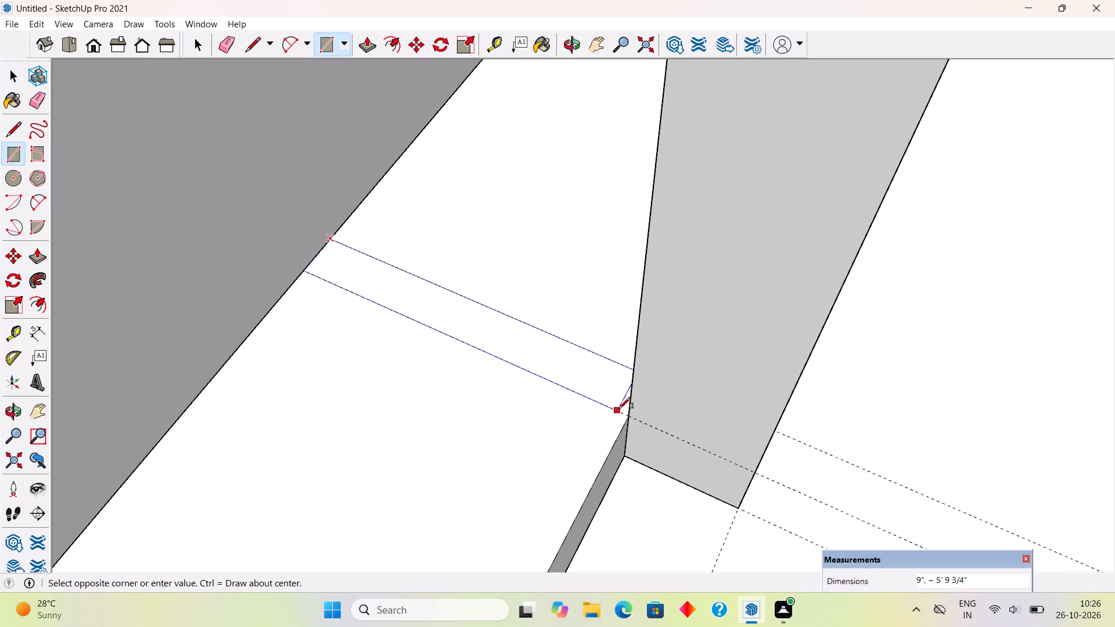
left_click(630, 416)
key("p")
left_click(628, 377)
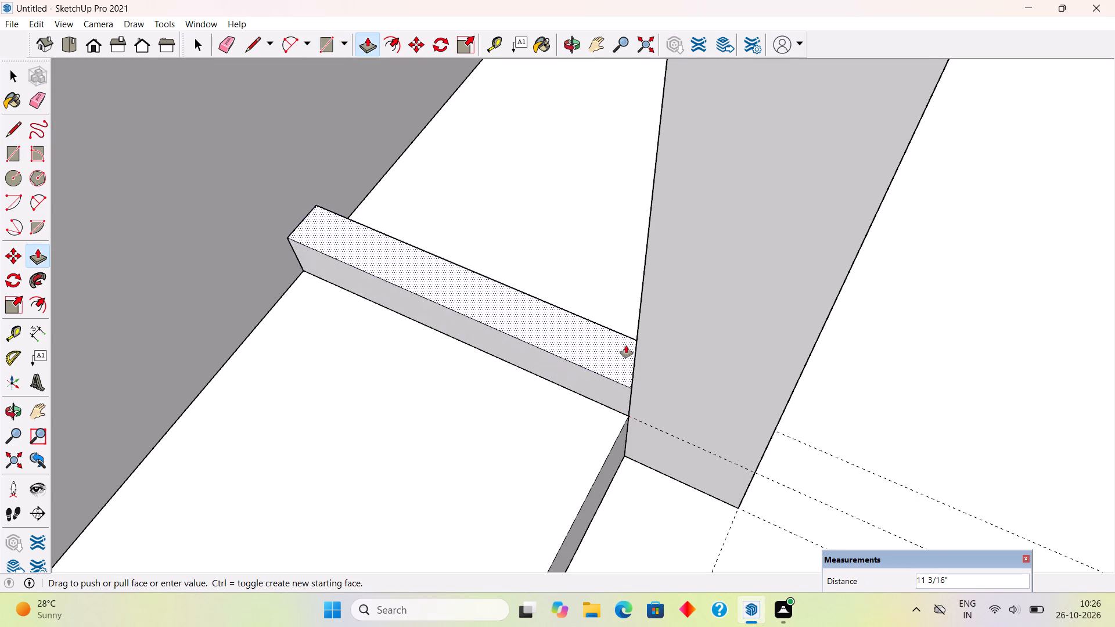
scroll(626, 345, "down", 7)
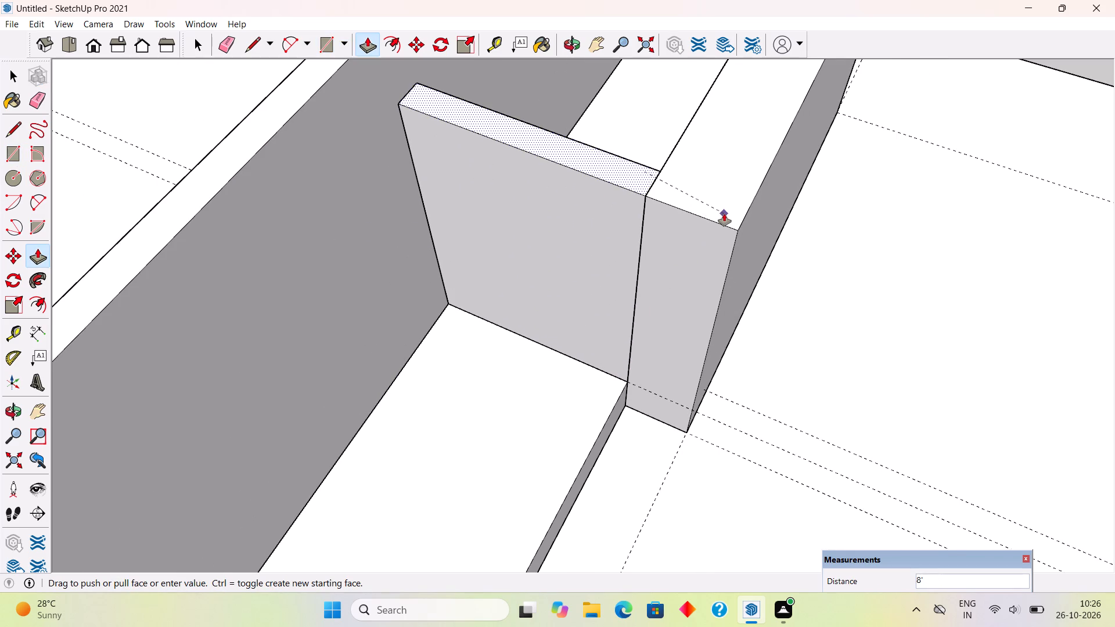
left_click(724, 214)
key("space")
Make the whole 9" connecting wall its own group and deselect it.
triple_click(588, 224)
right_click(588, 224)
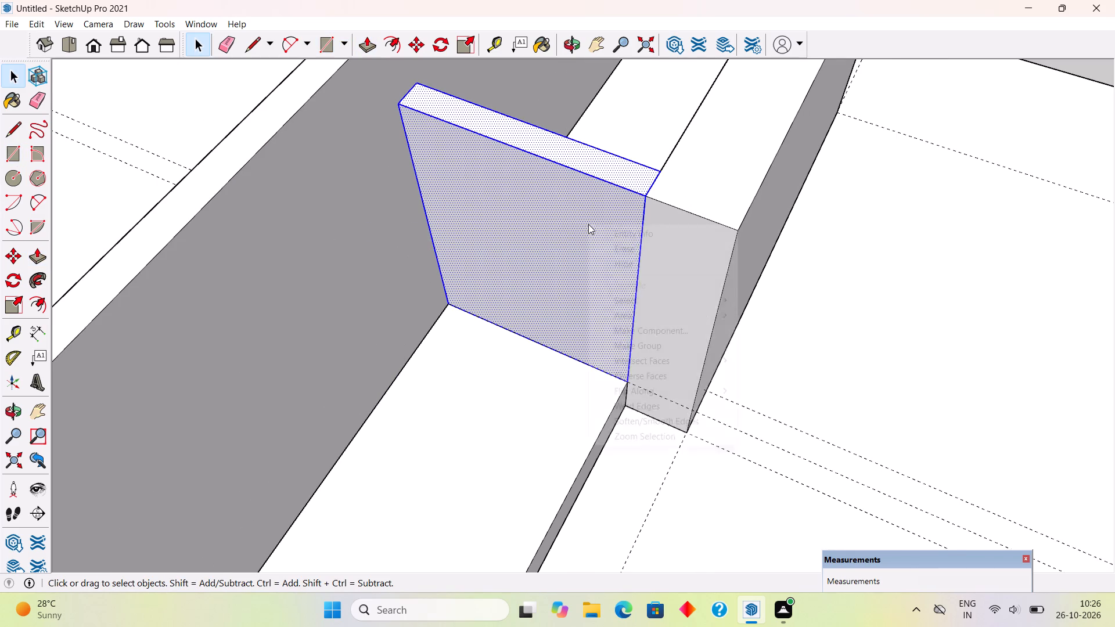
left_click(650, 344)
scroll(650, 344, "down", 10)
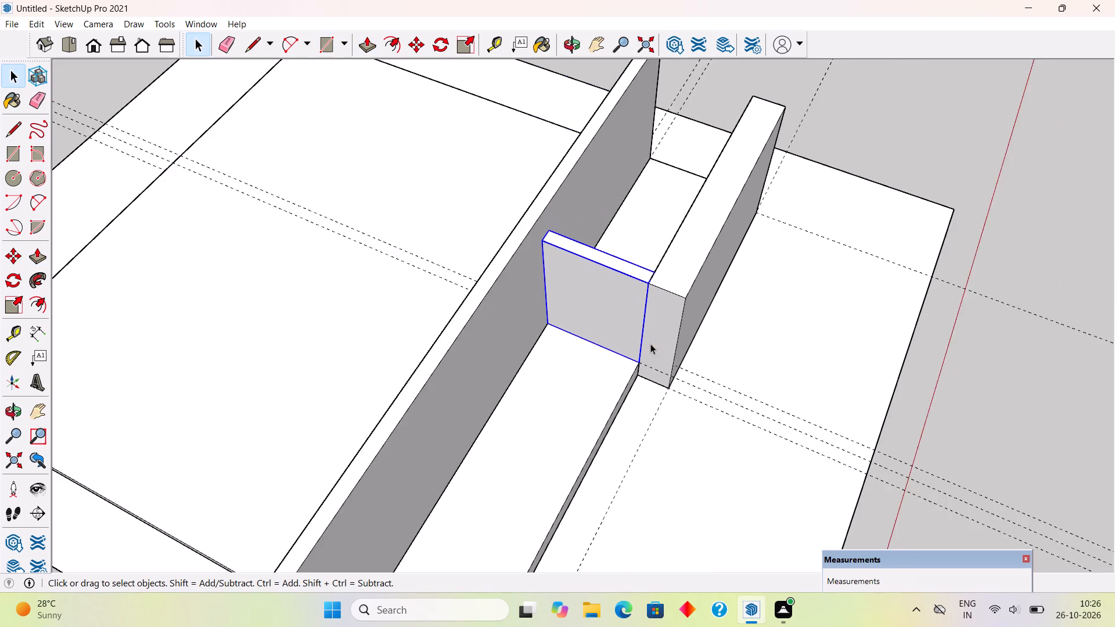
left_click(943, 392)
Examine the long wall, the connecting wall and the front block on the platform and slab from several angles.
middle_click_drag(876, 366, 700, 224)
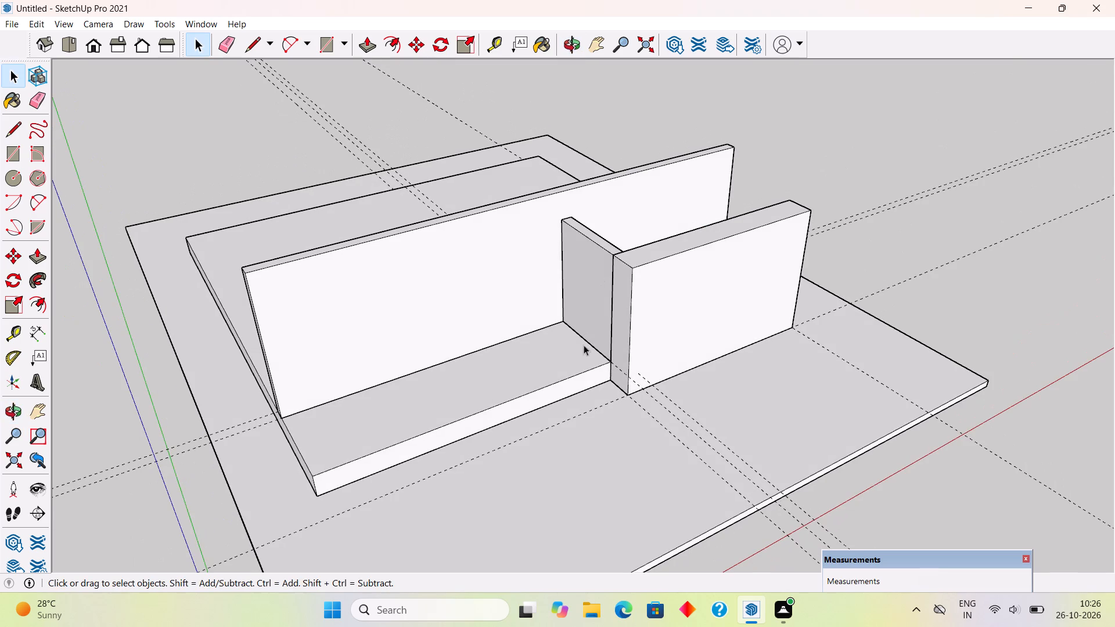
middle_click_drag(588, 353, 444, 359)
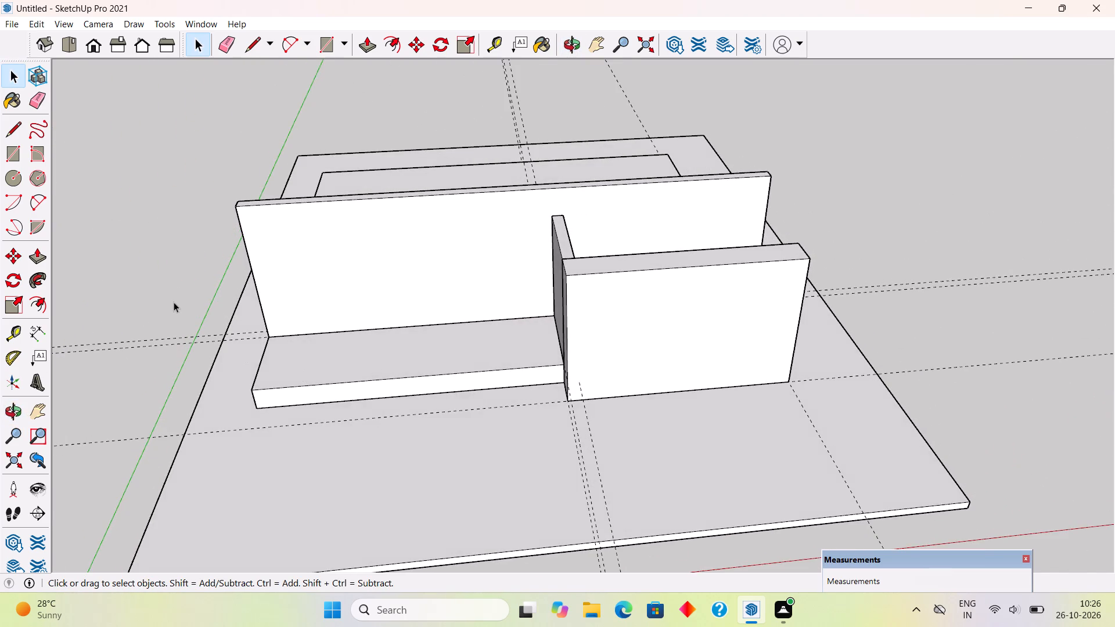
scroll(174, 302, "up", 5)
middle_click_drag(269, 328, 630, 303)
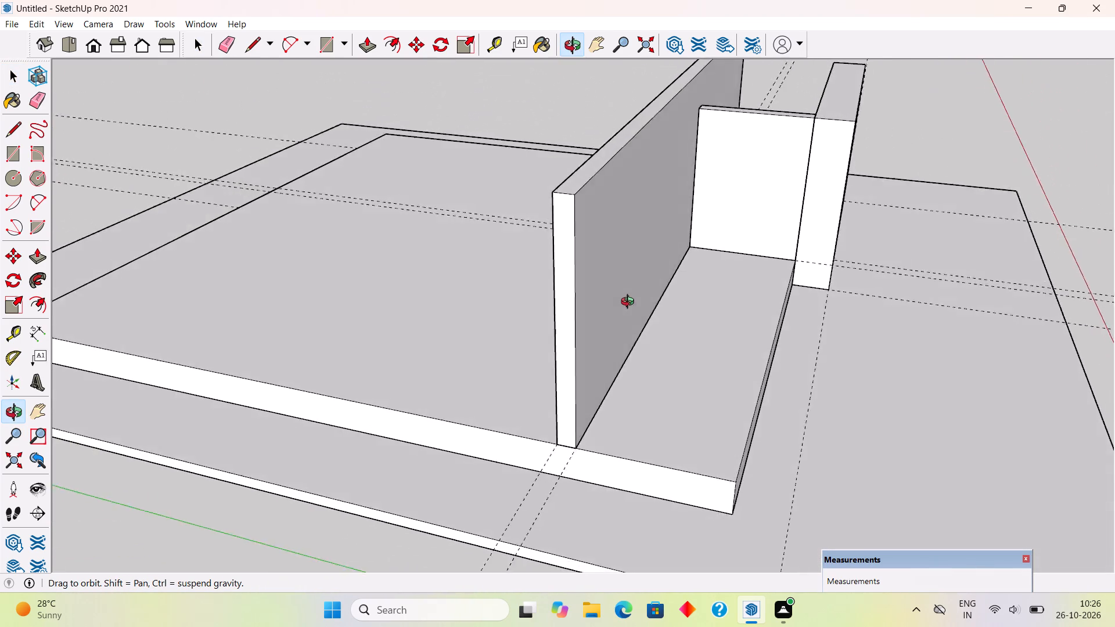
middle_click_drag(630, 303, 496, 302)
scroll(496, 302, "down", 3)
middle_click_drag(490, 301, 446, 404)
scroll(446, 404, "down", 2)
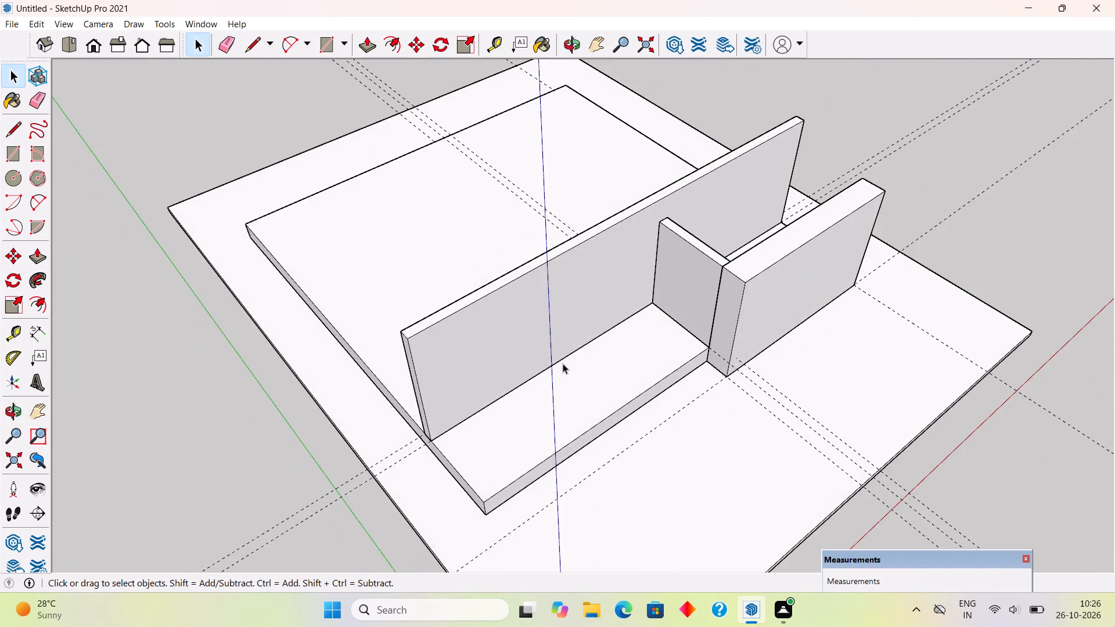
middle_click_drag(674, 369, 562, 235)
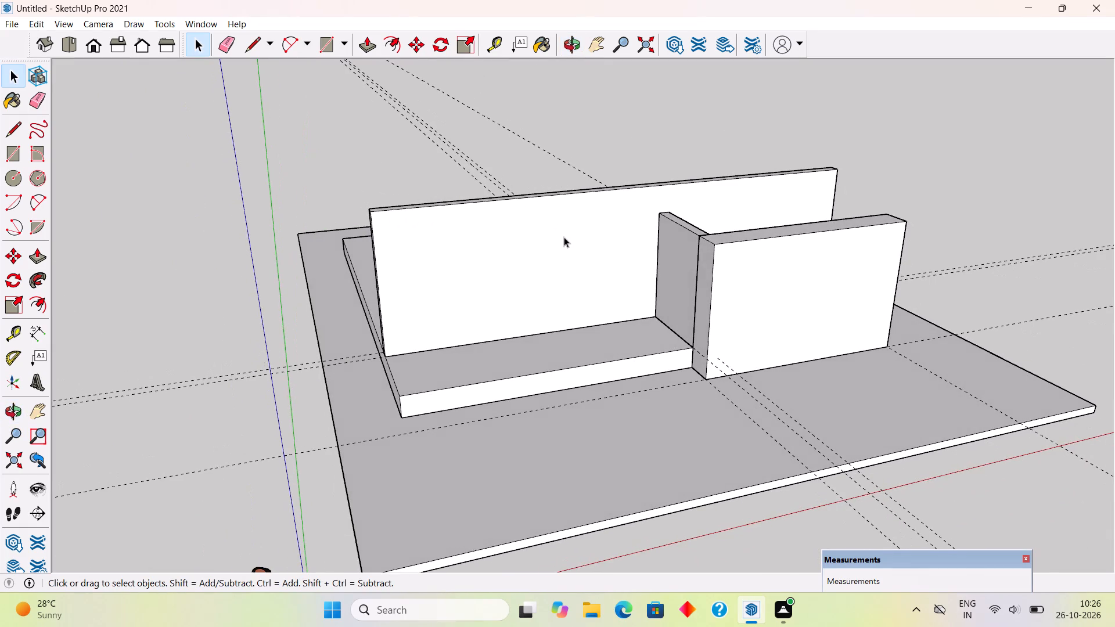
middle_click_drag(682, 319, 660, 291)
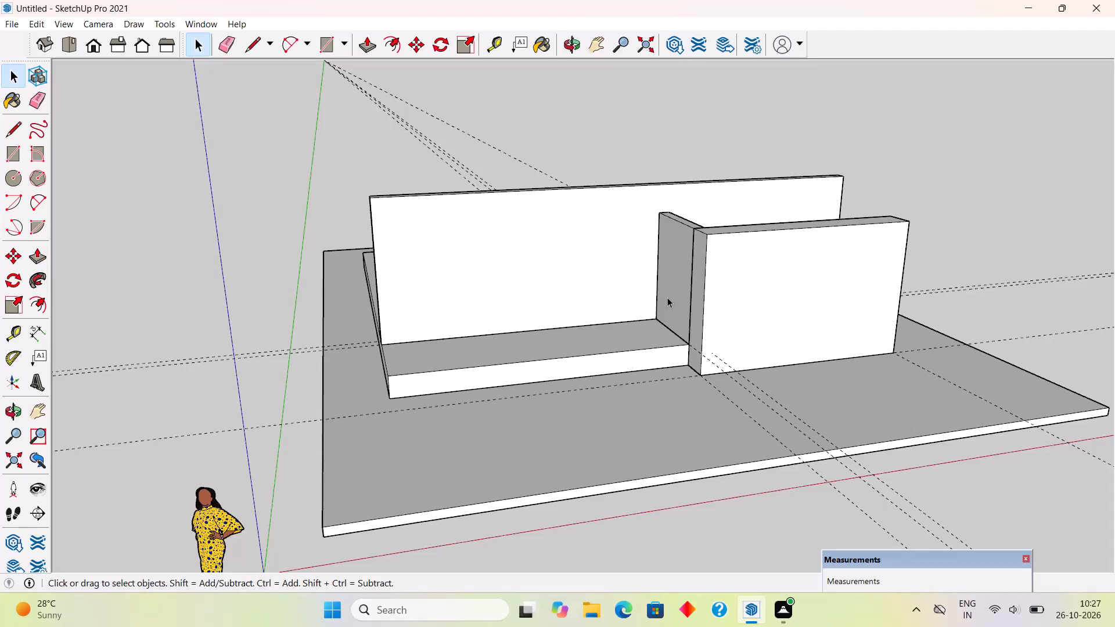
scroll(667, 297, "down", 3)
middle_click_drag(771, 280, 632, 195)
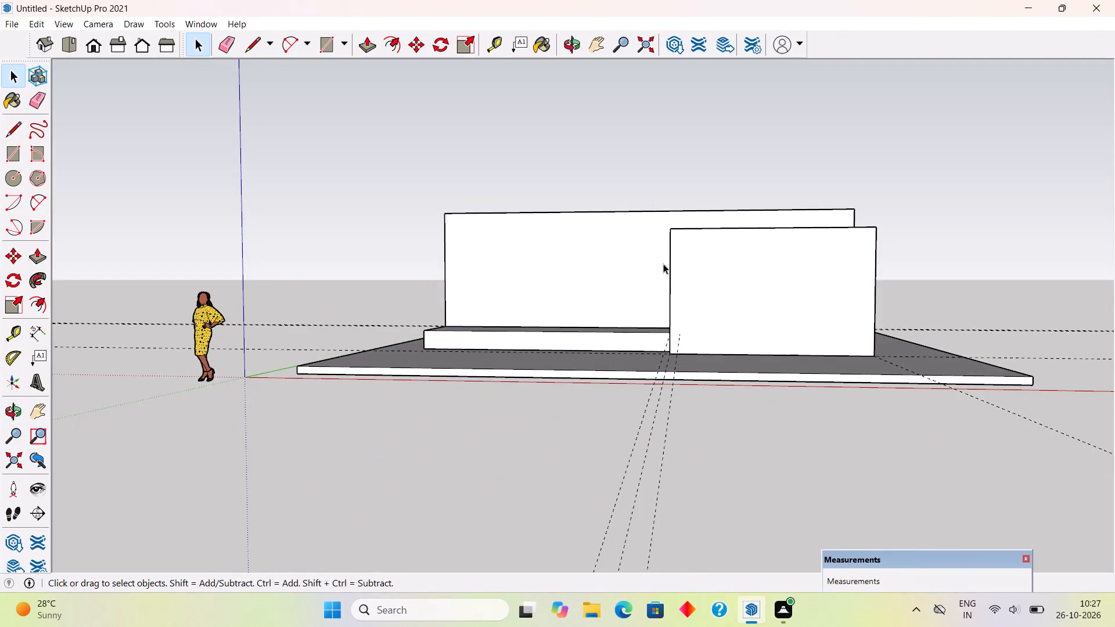
middle_click_drag(667, 271, 610, 318)
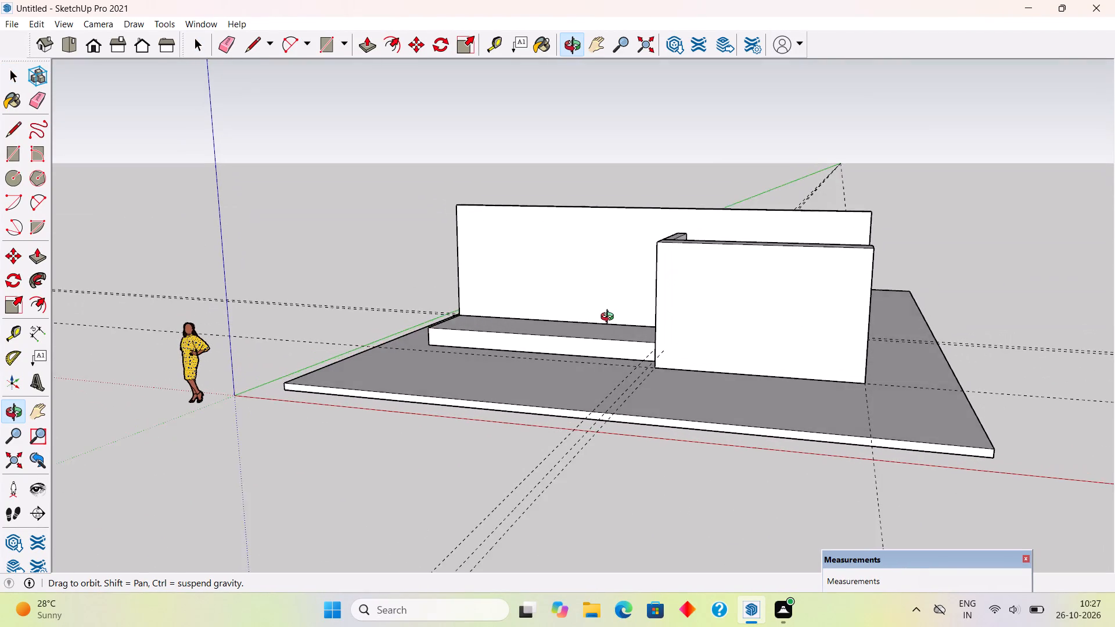
middle_click_drag(610, 318, 600, 308)
middle_click_drag(818, 356, 836, 334)
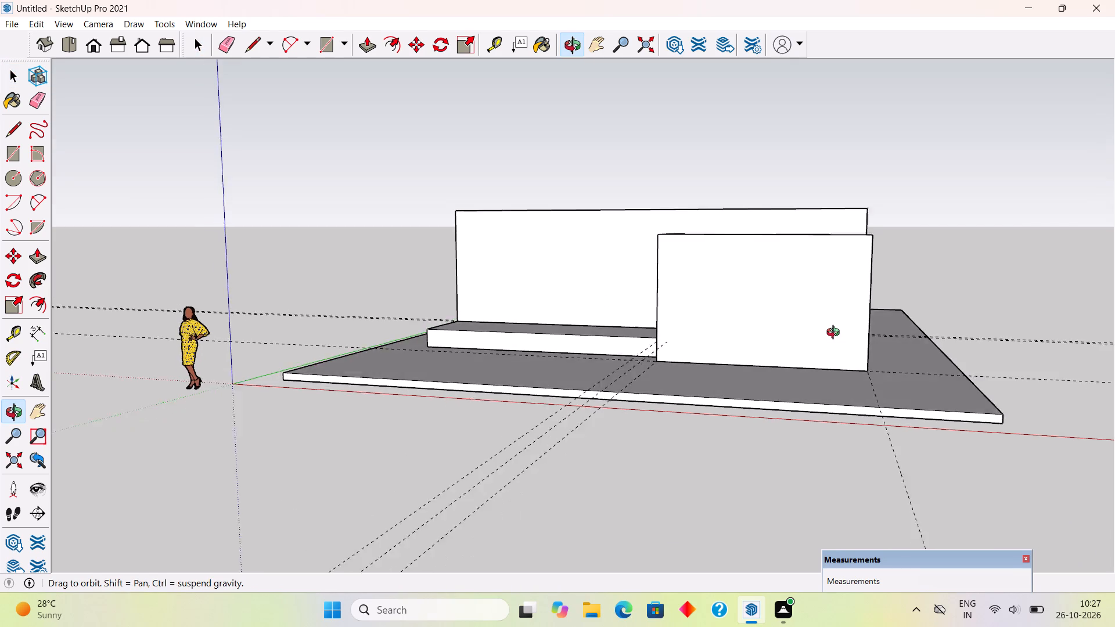
middle_click_drag(836, 334, 717, 315)
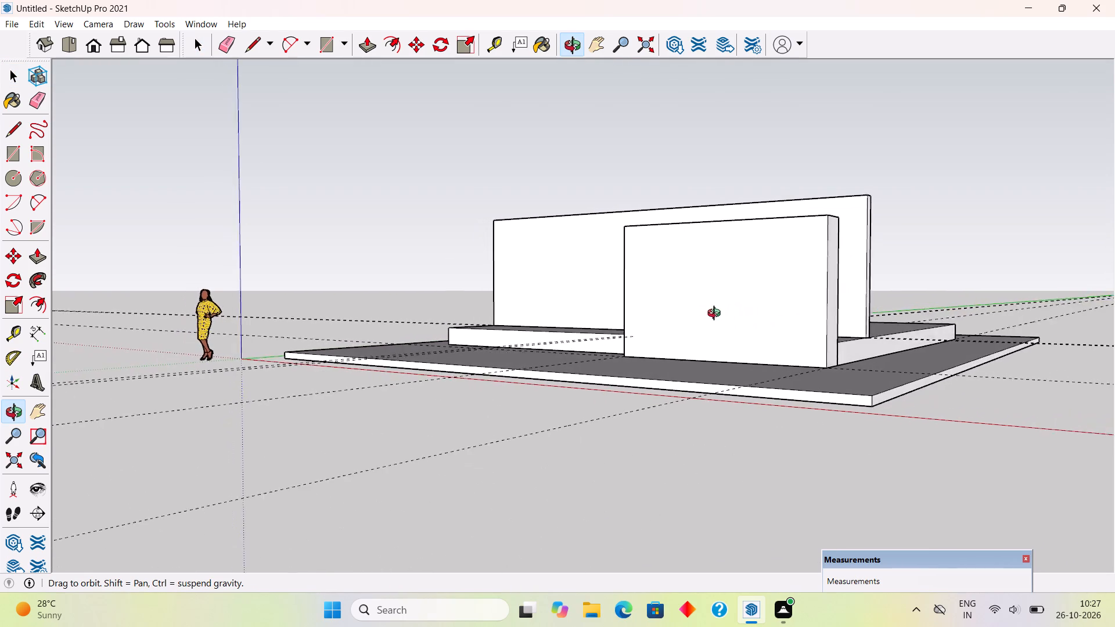
middle_click_drag(717, 315, 696, 314)
middle_click_drag(680, 308, 857, 331)
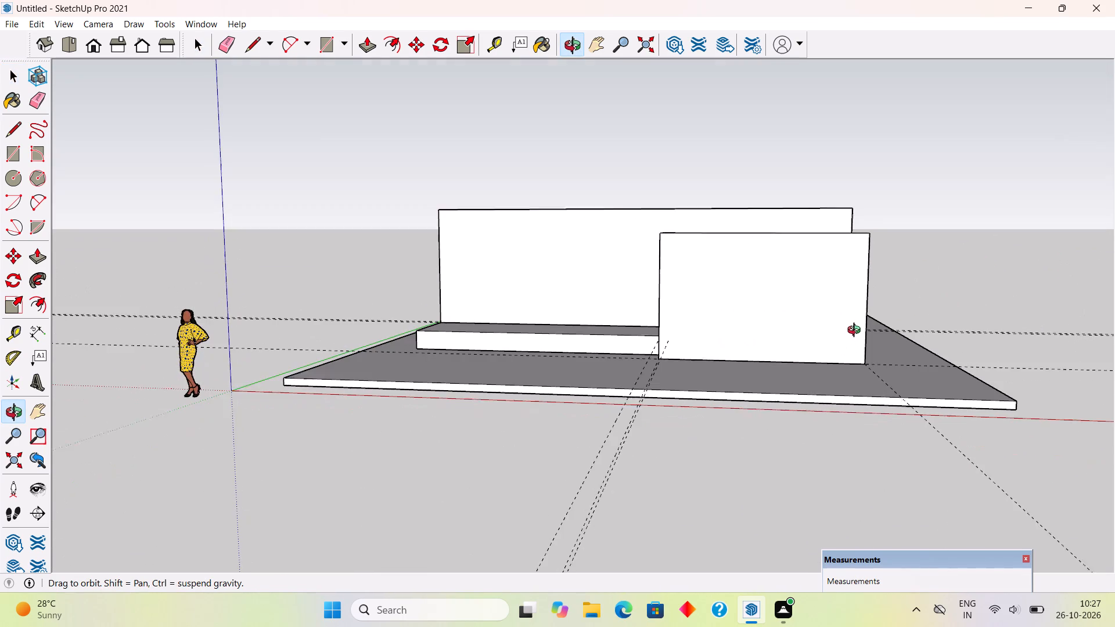
Place vertical guides on the front block's outer face, 5' from the edge nearest the connecting wall and another 6' beyond that.
middle_click_drag(857, 331, 857, 330)
key("t")
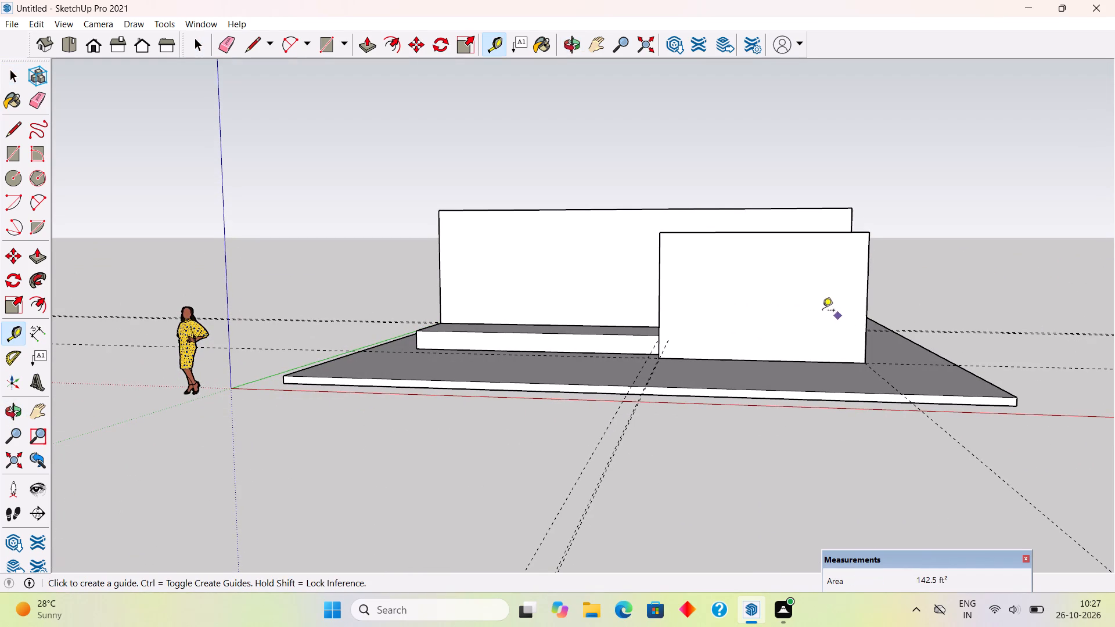
left_click(660, 299)
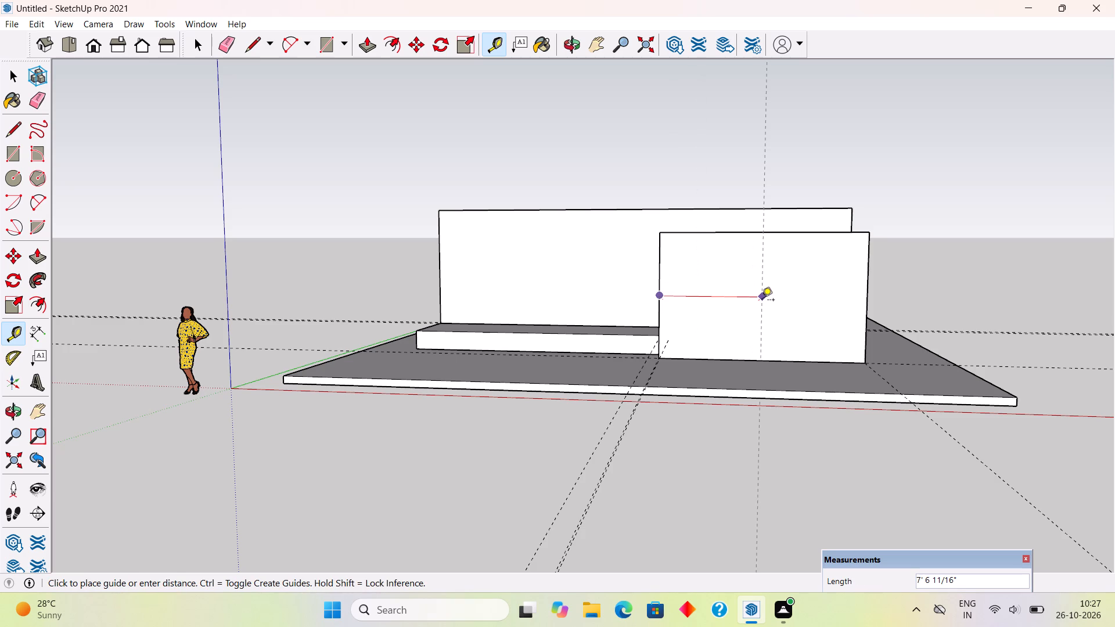
type("5'")
key("Return")
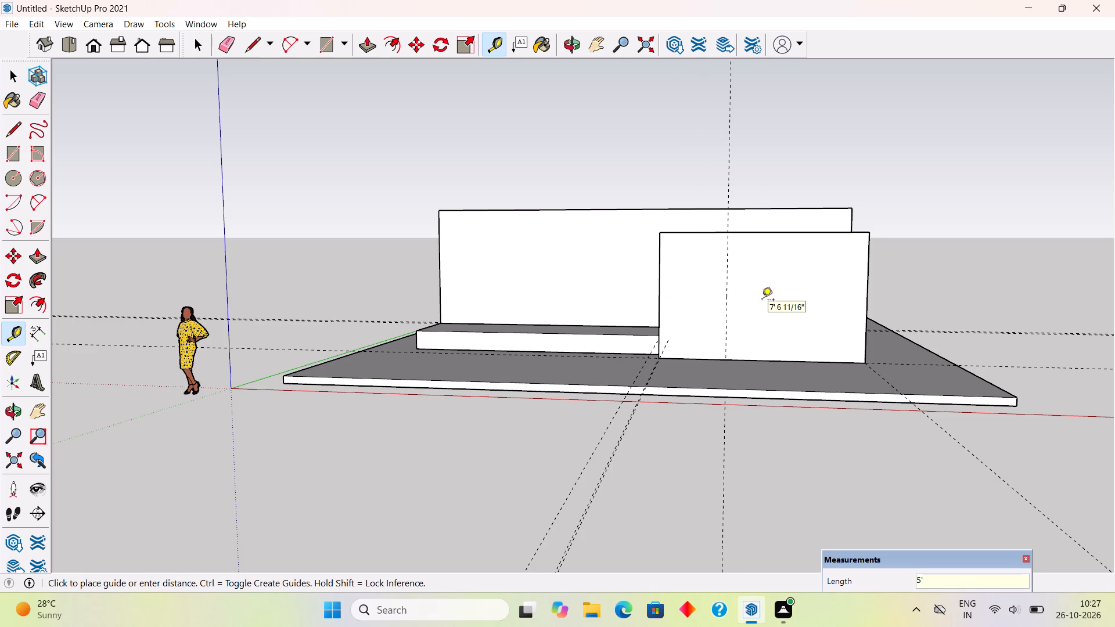
left_click(729, 322)
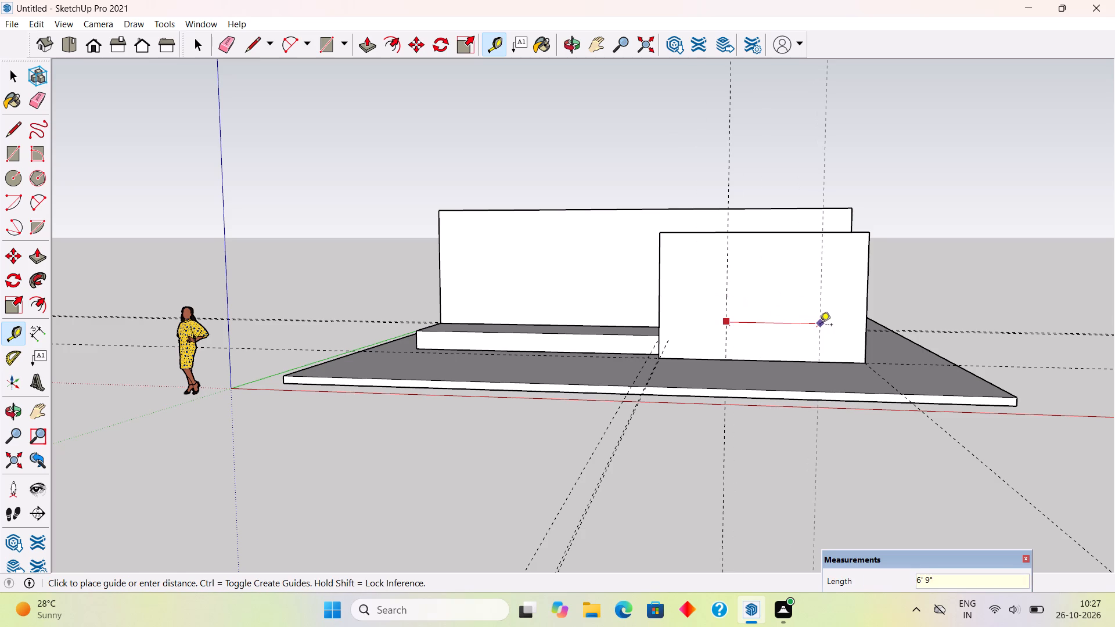
type("6'")
key("Return")
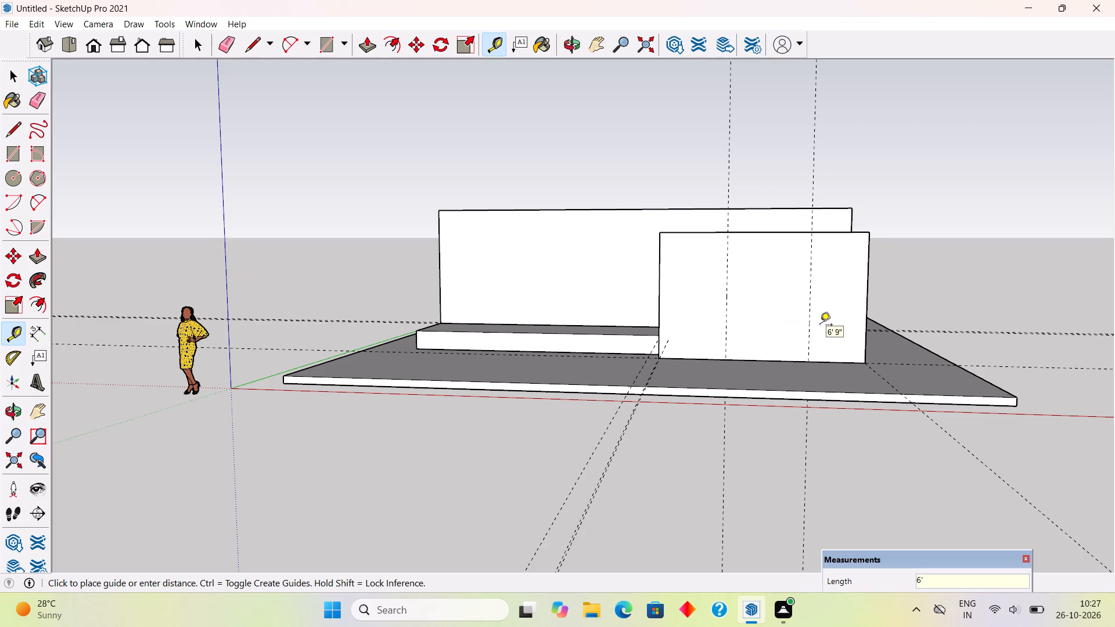
Place horizontal guides on the front block's face, one 1.5' above its bottom edge and another 2' above that guide.
left_click(743, 360)
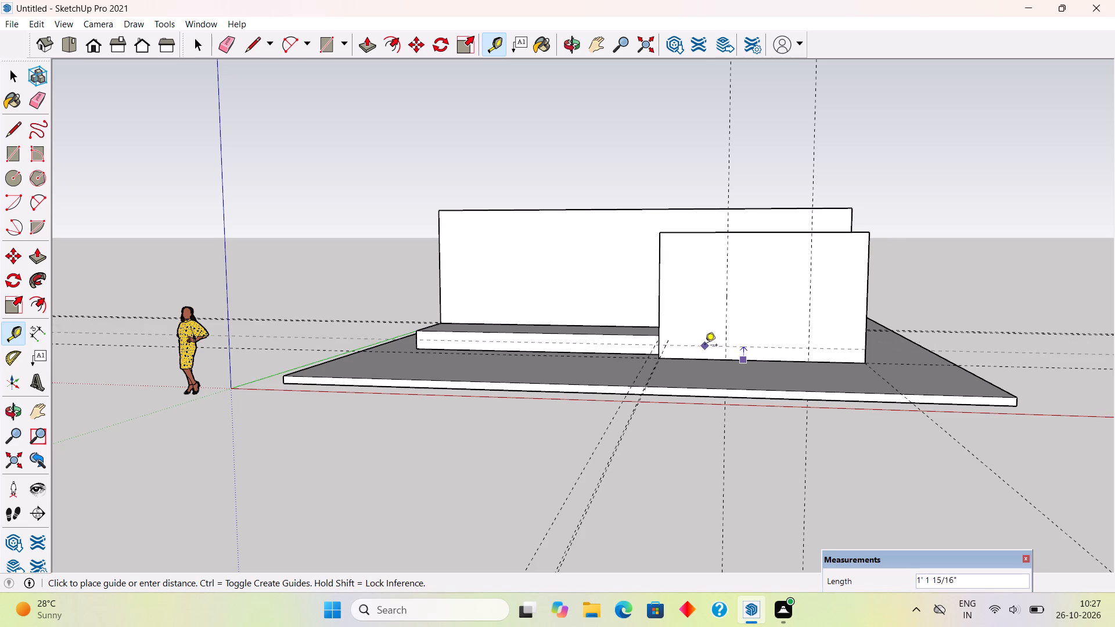
type("1.5'")
key("Return")
middle_click_drag(689, 338, 743, 307)
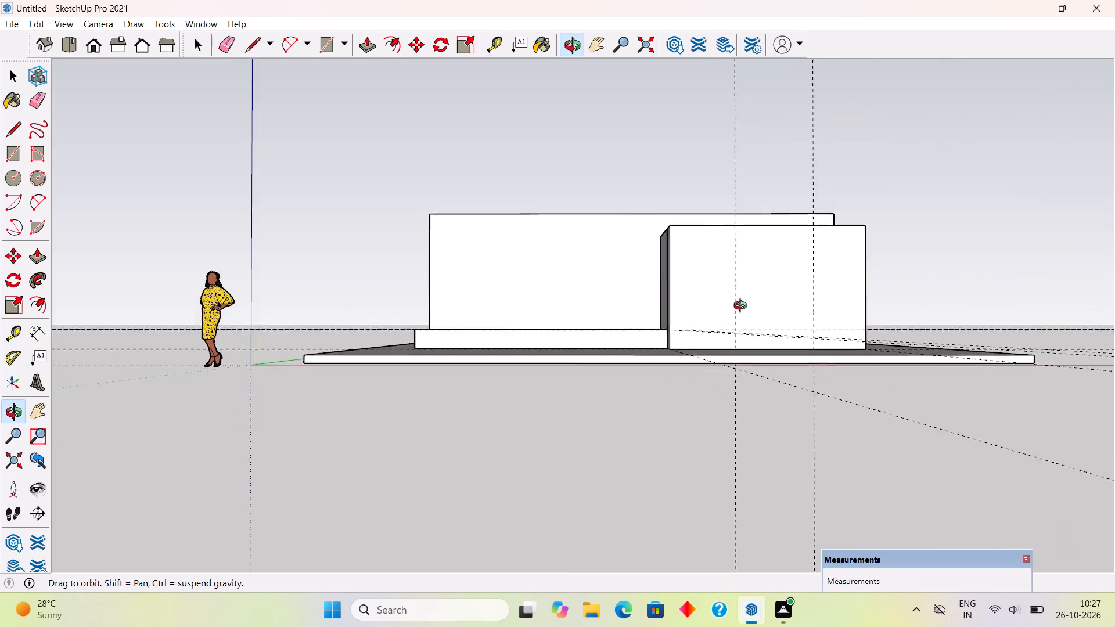
middle_click_drag(743, 307, 746, 318)
scroll(749, 327, "up", 5)
scroll(800, 340, "up", 4)
left_click(800, 334)
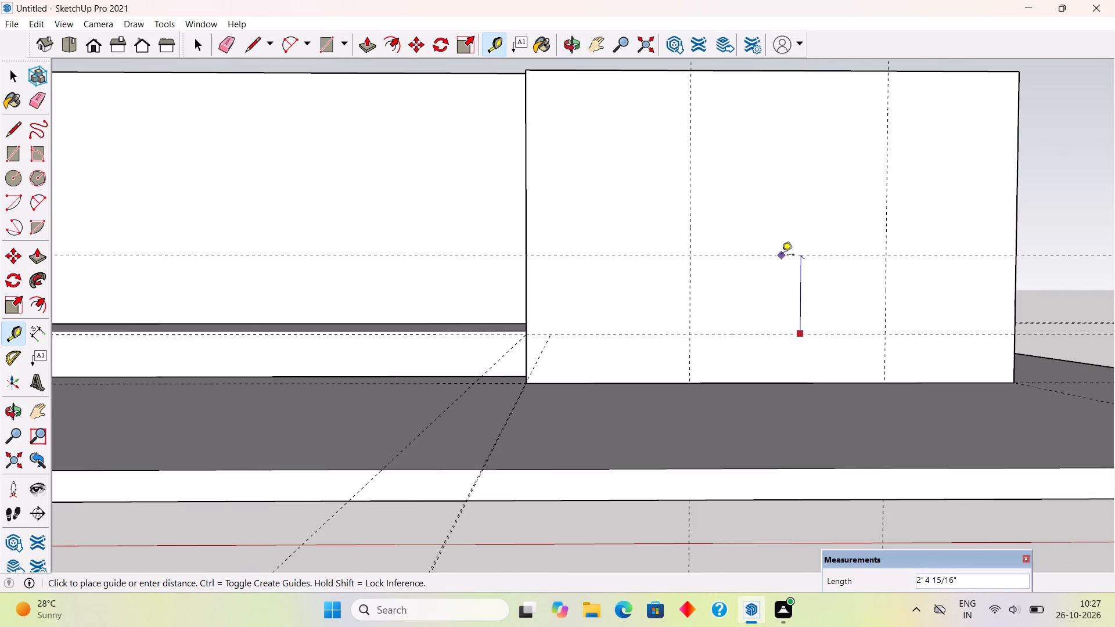
type("2'")
key("Return")
Inside the front block's group, draw a 6' by 6' rectangle from the top edge between the vertical guides and push it 2' through.
middle_click_drag(776, 301, 747, 294)
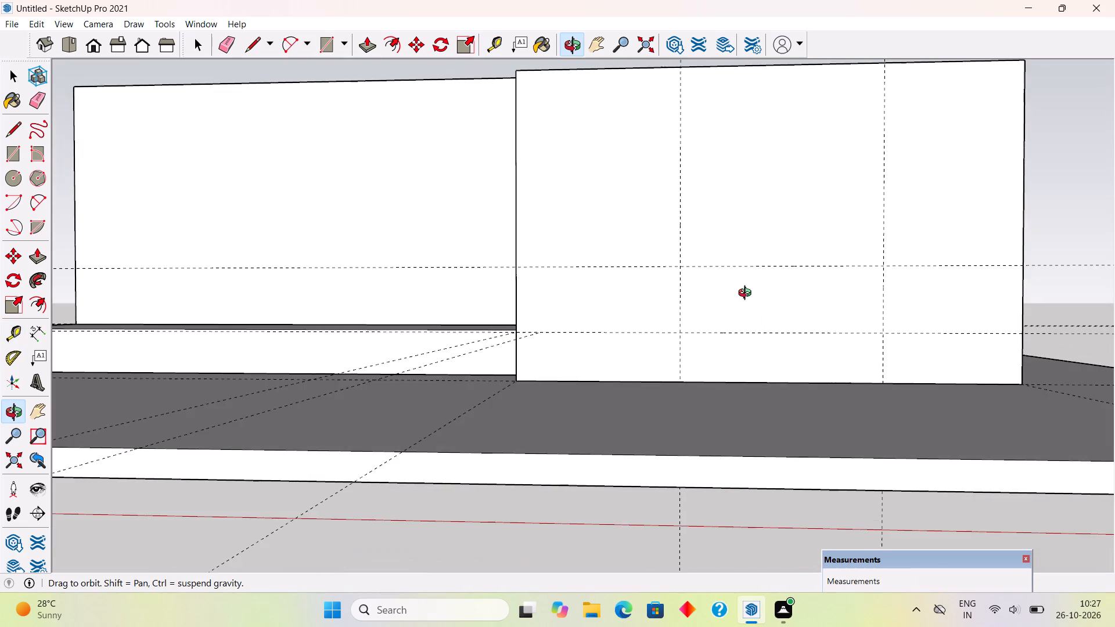
middle_click_drag(747, 294, 778, 307)
scroll(778, 307, "down", 1)
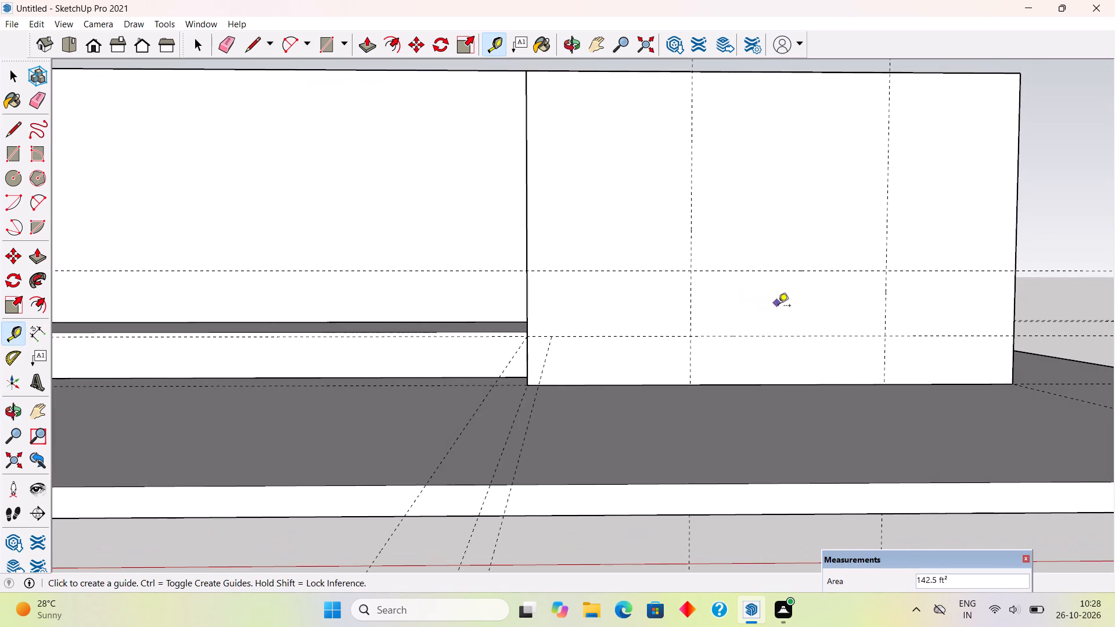
key("space")
scroll(555, 270, "down", 3)
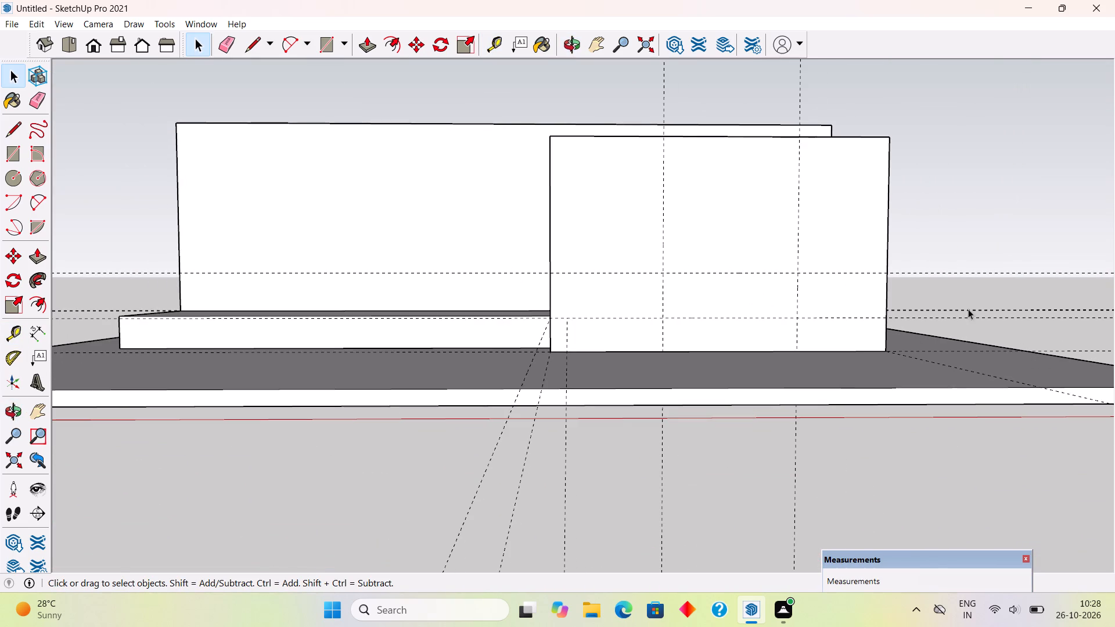
scroll(941, 246, "up", 2)
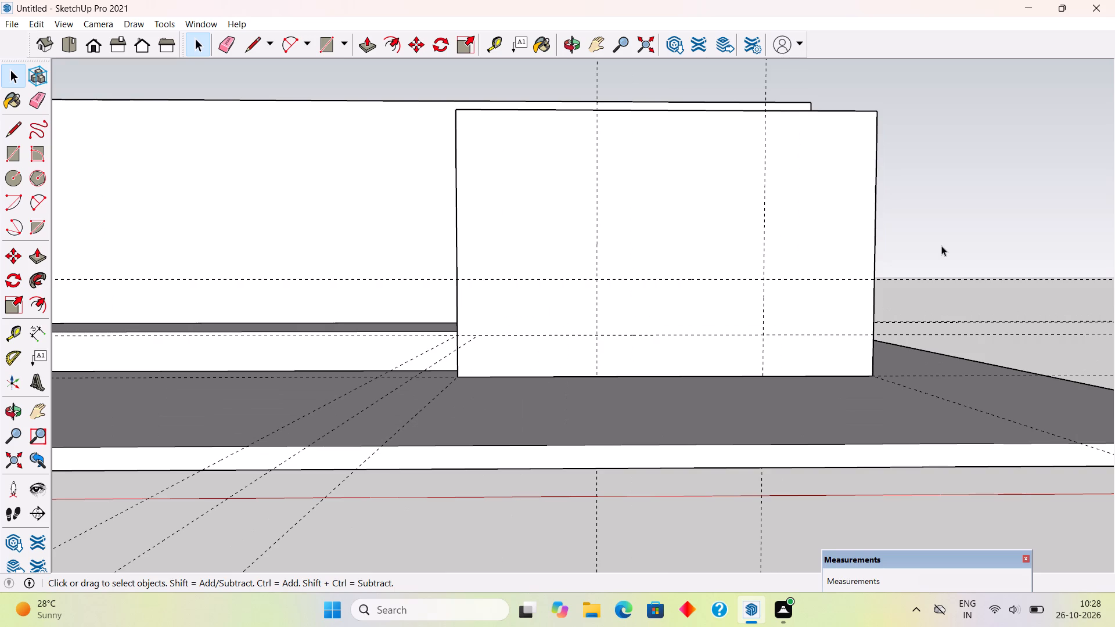
triple_click(739, 219)
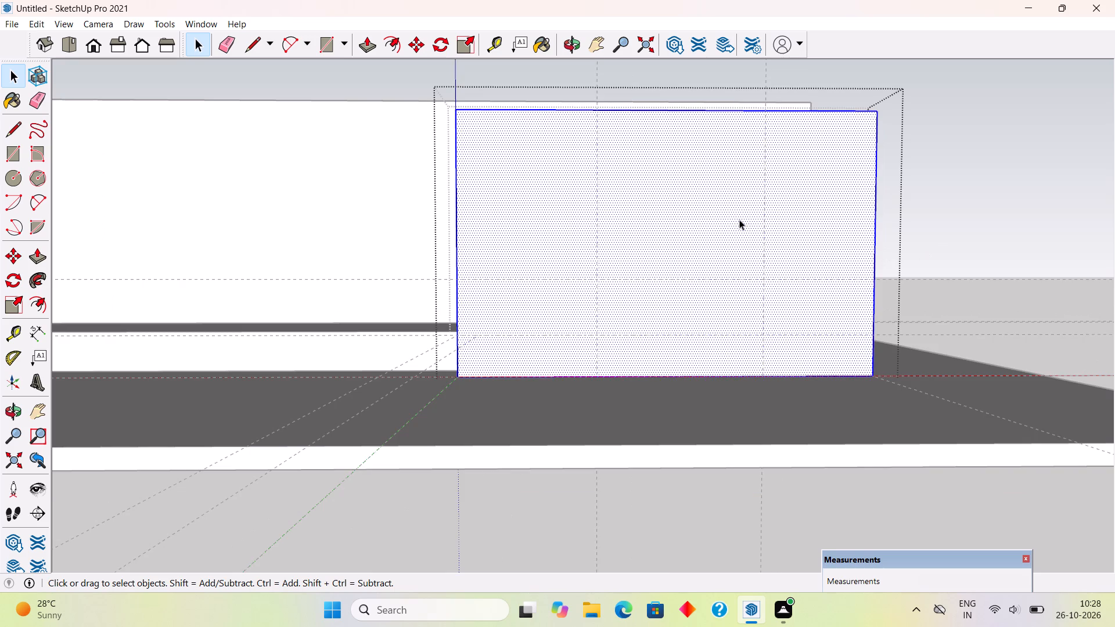
type("tr")
left_click(594, 112)
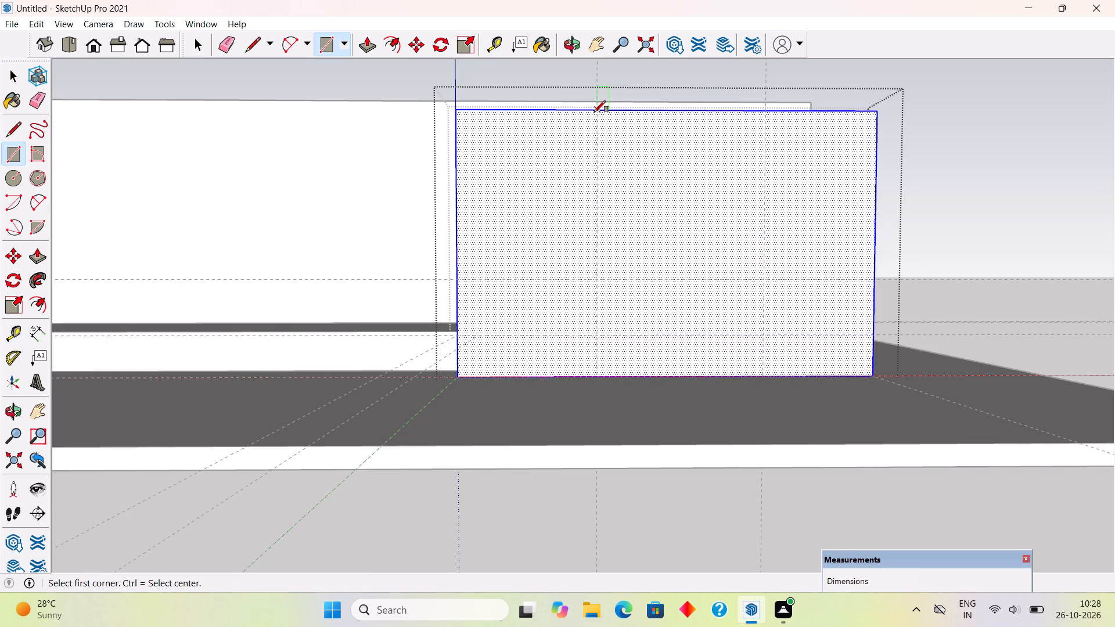
left_click(764, 278)
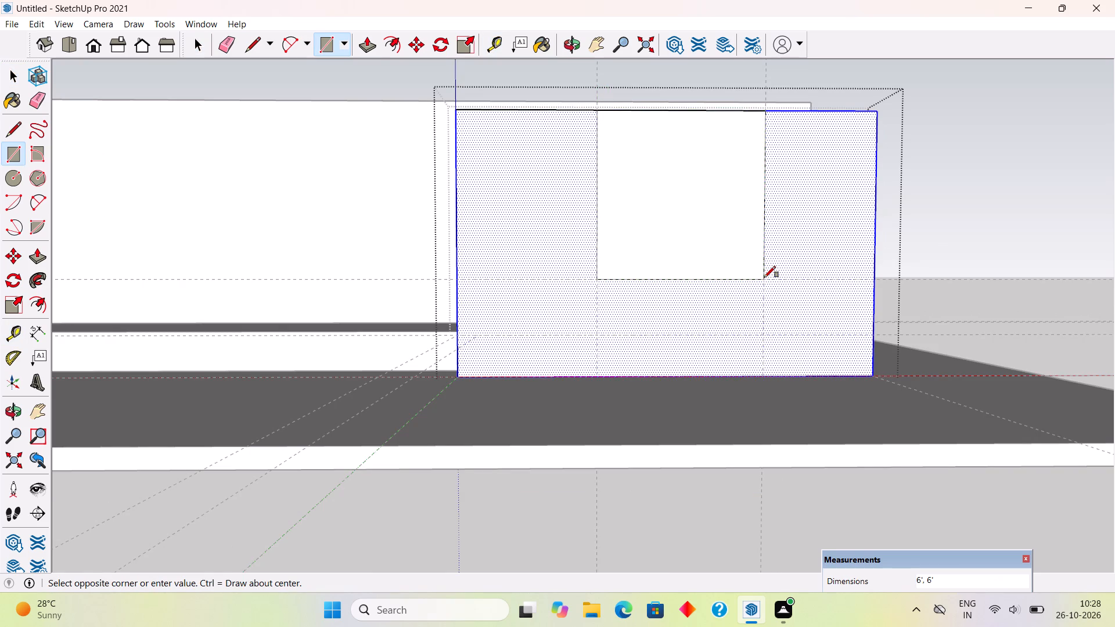
key("p")
left_click_drag(725, 255, 689, 203)
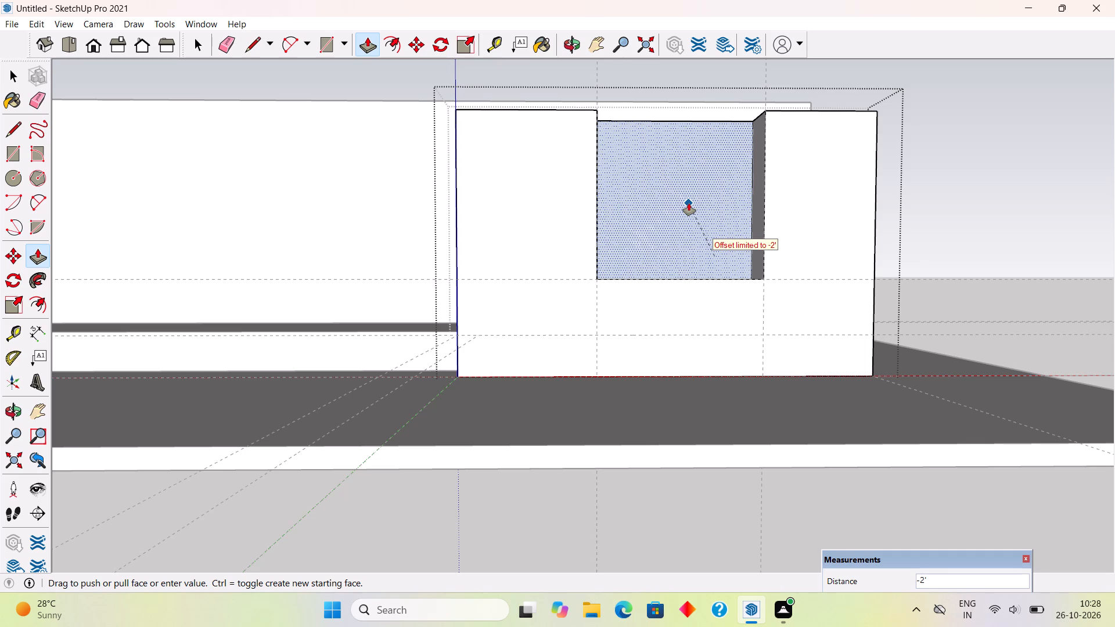
key("space")
left_click(972, 222)
Place a vertical guide on the front block's face 1' from the opening's edge farther from the connecting wall.
middle_click_drag(802, 255, 806, 337)
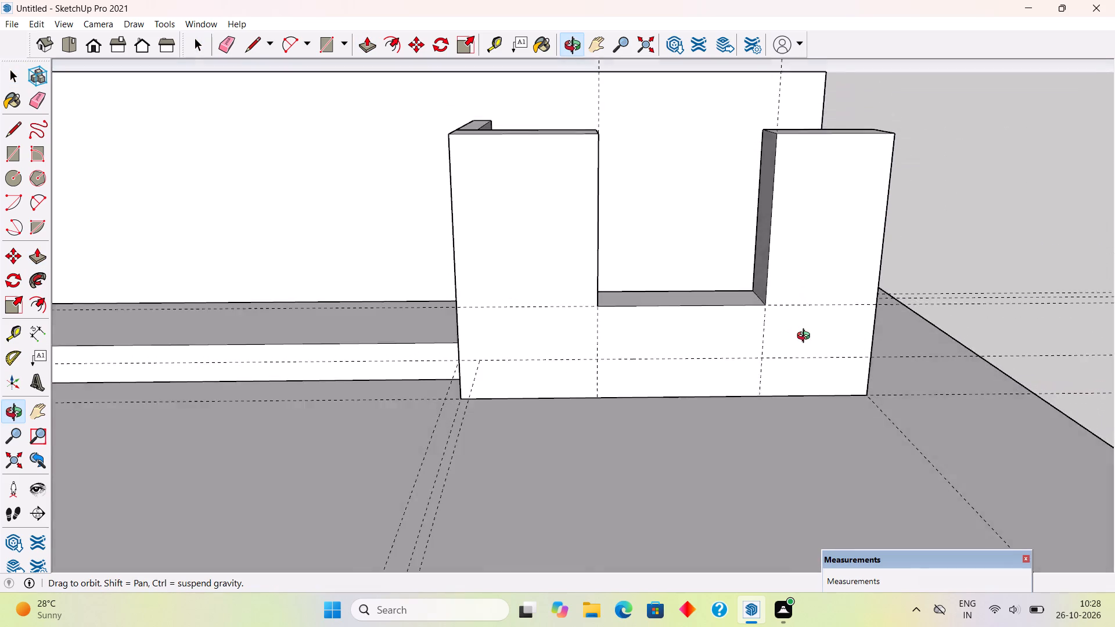
middle_click_drag(806, 337, 890, 329)
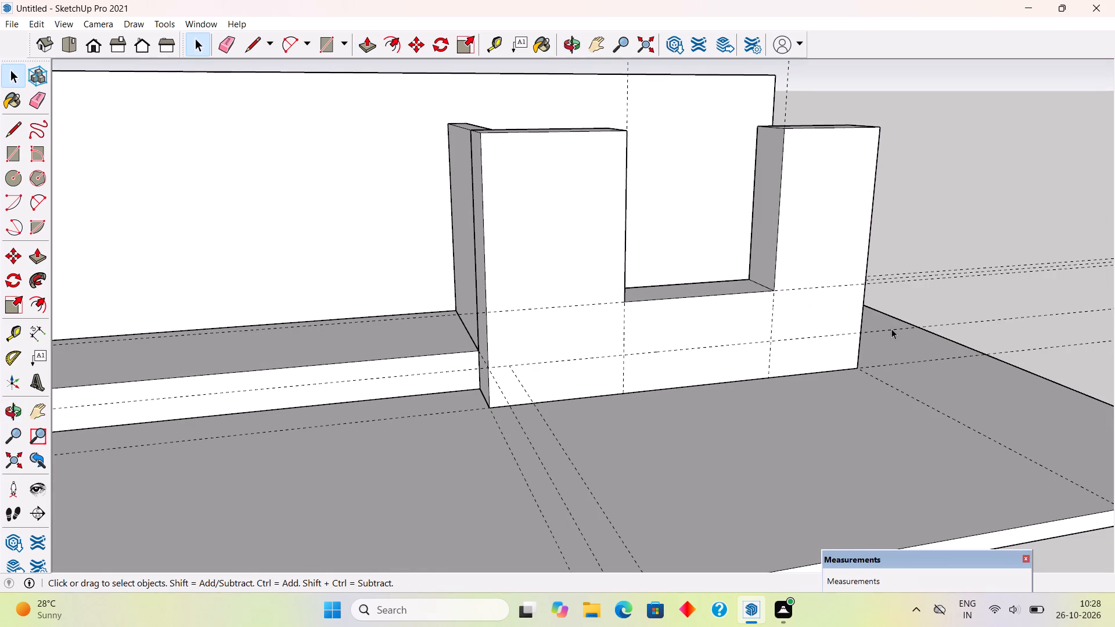
middle_click_drag(821, 314, 756, 279)
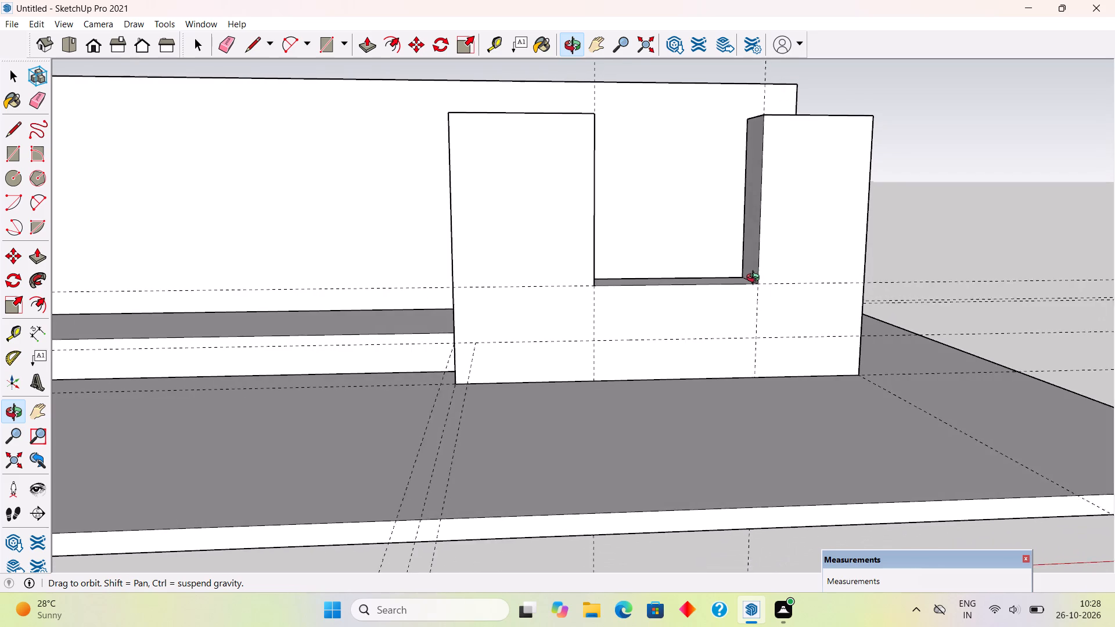
middle_click_drag(756, 279, 719, 290)
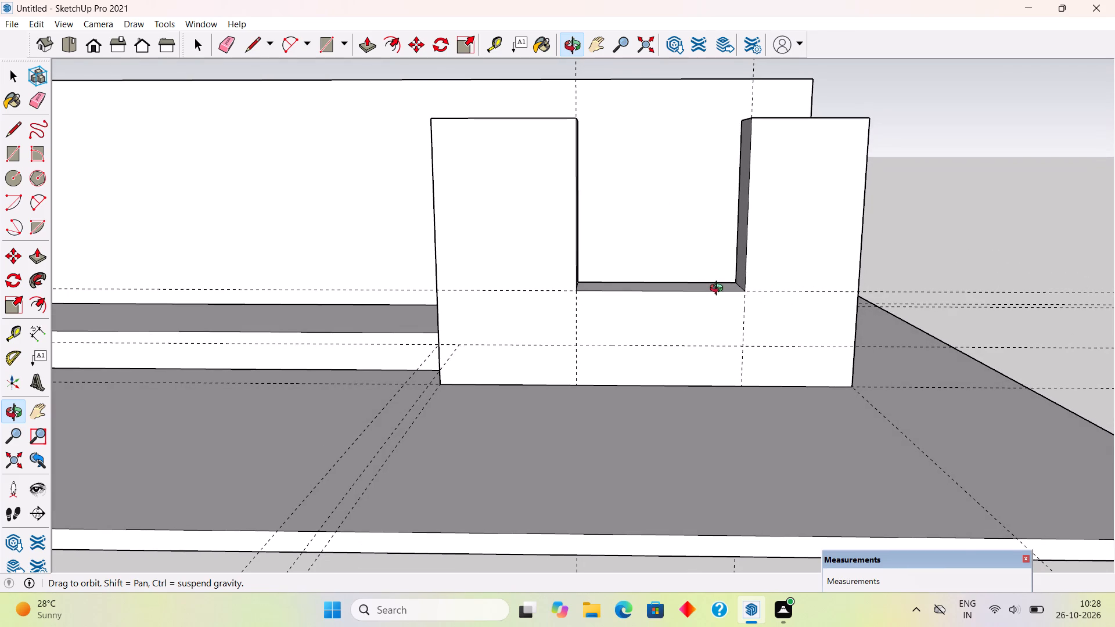
middle_click_drag(719, 290, 639, 288)
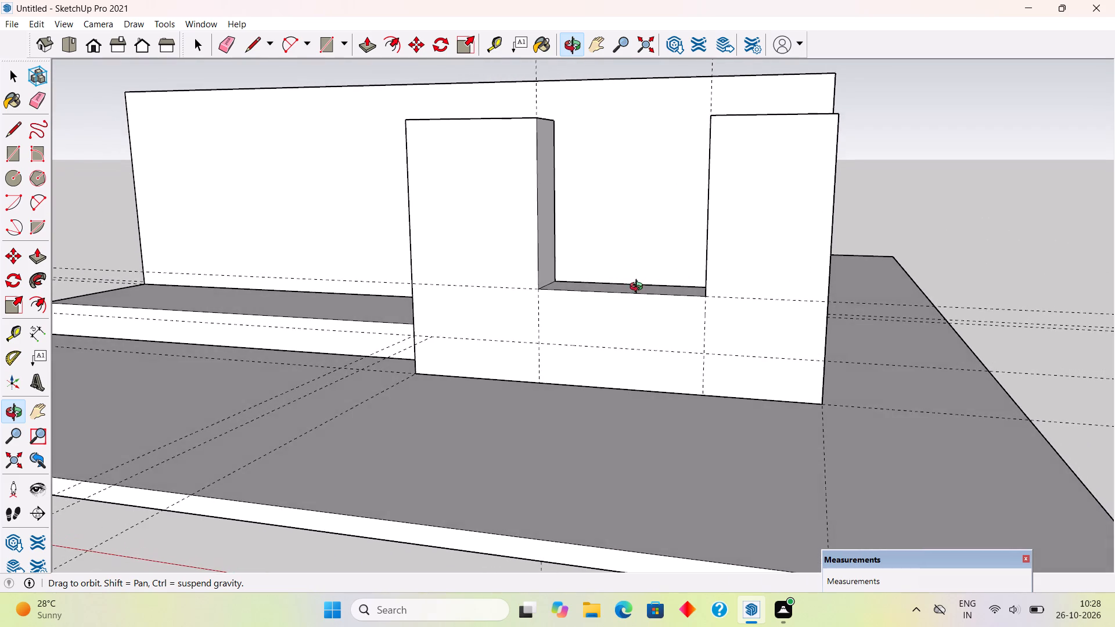
middle_click_drag(639, 288, 673, 330)
key("t")
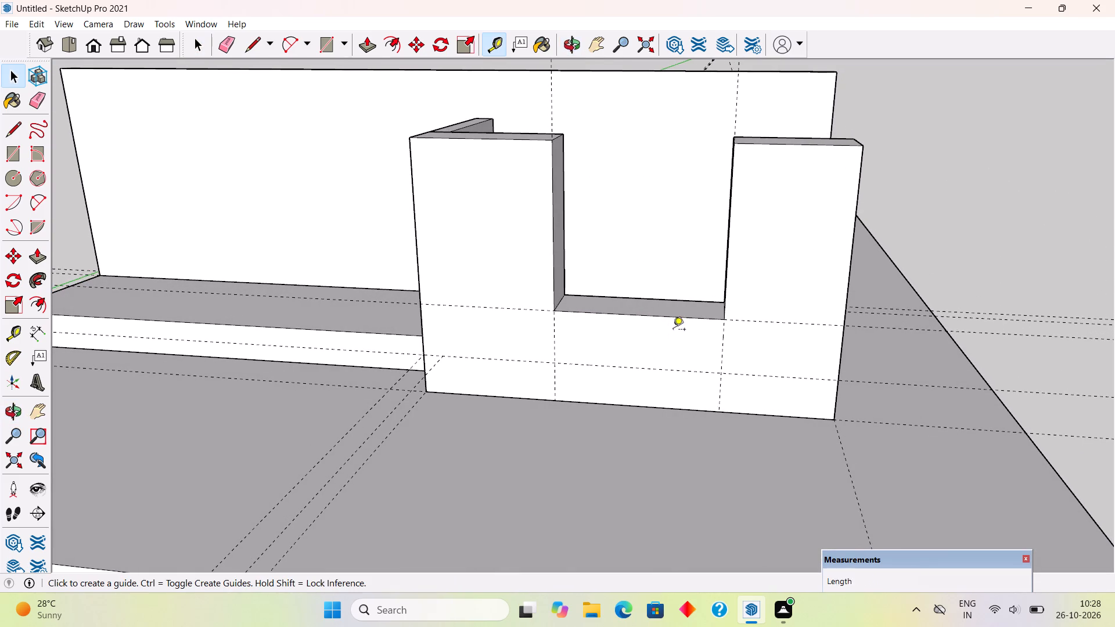
left_click(728, 271)
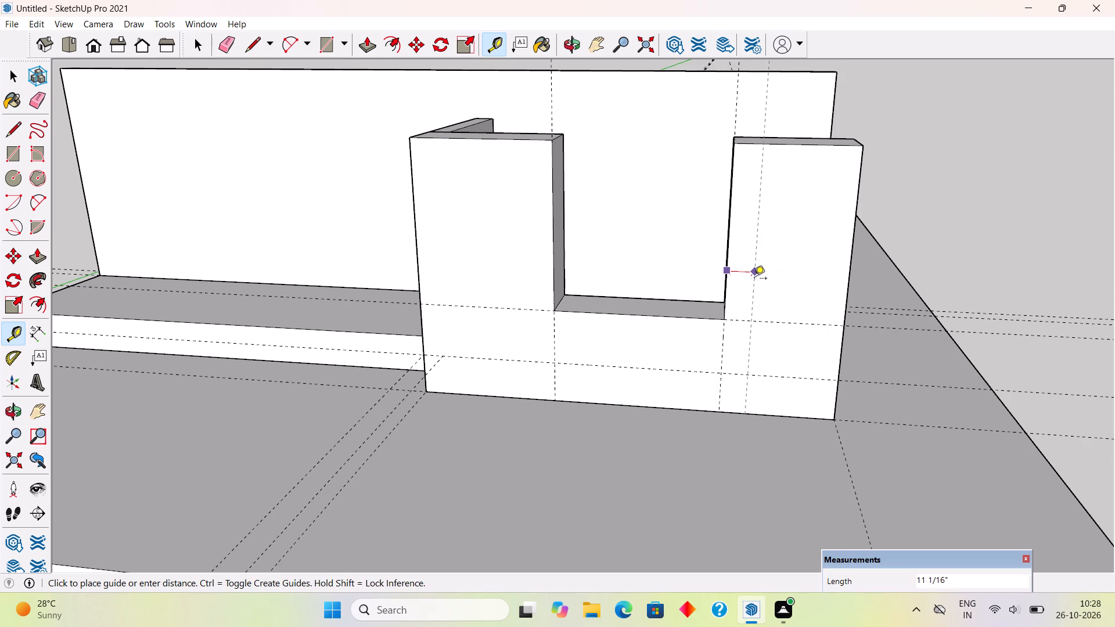
type("1'")
key("Return")
key("space")
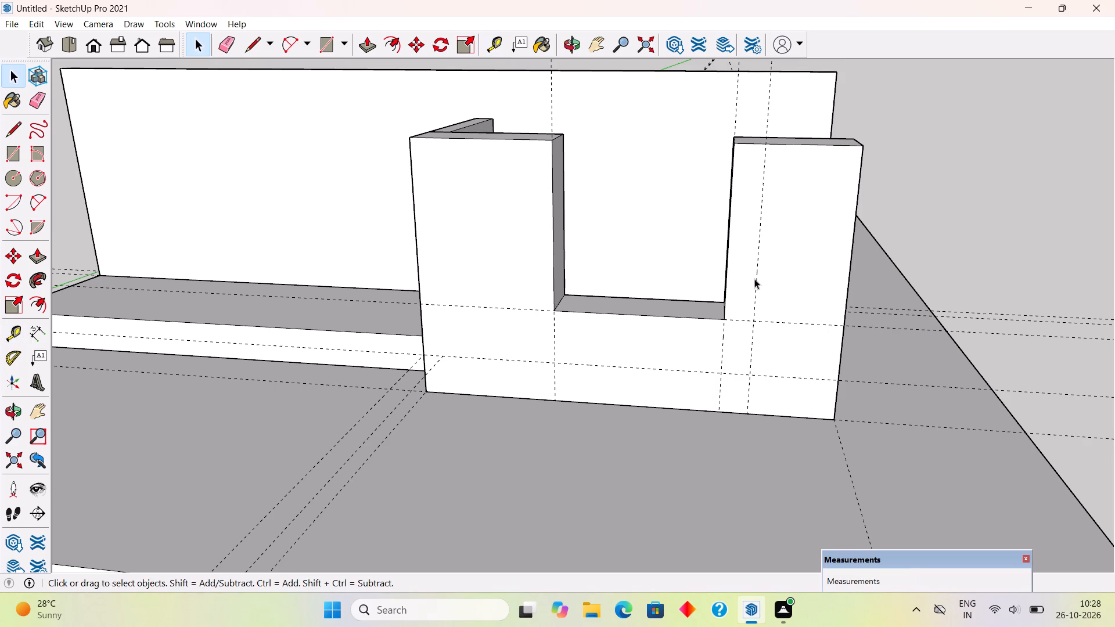
Inside the front block's group, push the end face beside the opening in 3' to the 1' guide, and close the group.
middle_click_drag(754, 298, 710, 379)
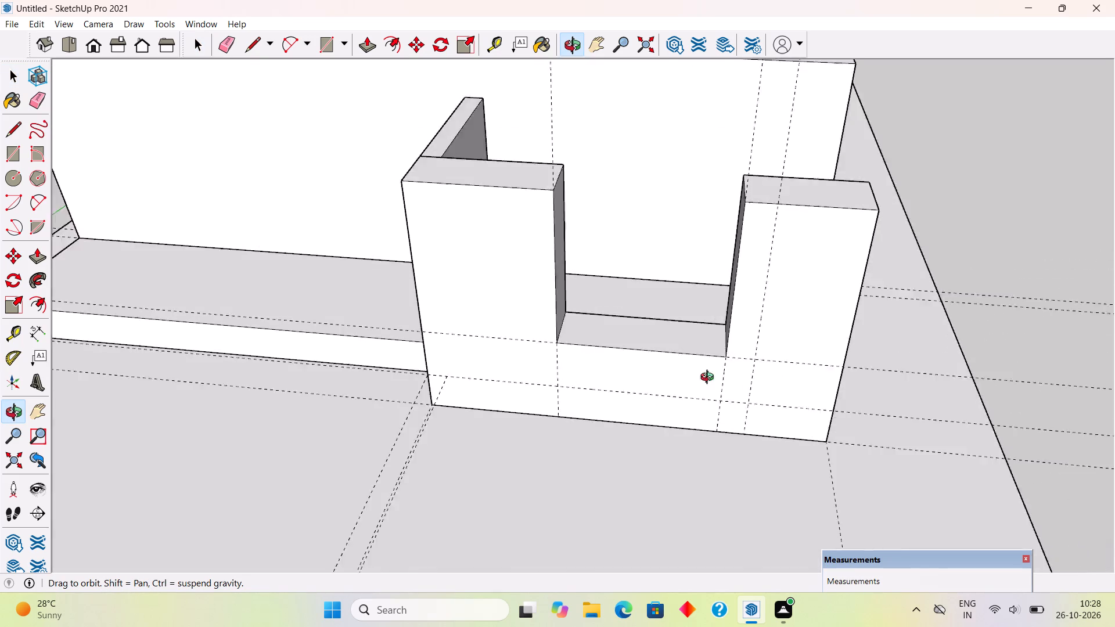
middle_click_drag(710, 379, 577, 355)
triple_click(757, 347)
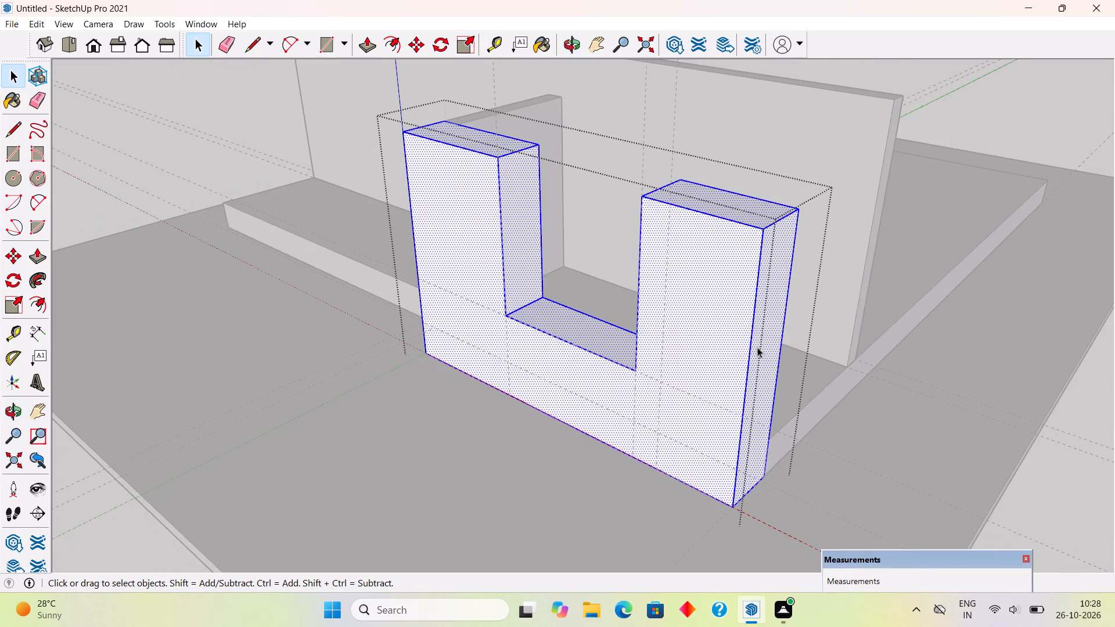
key("p")
left_click(754, 337)
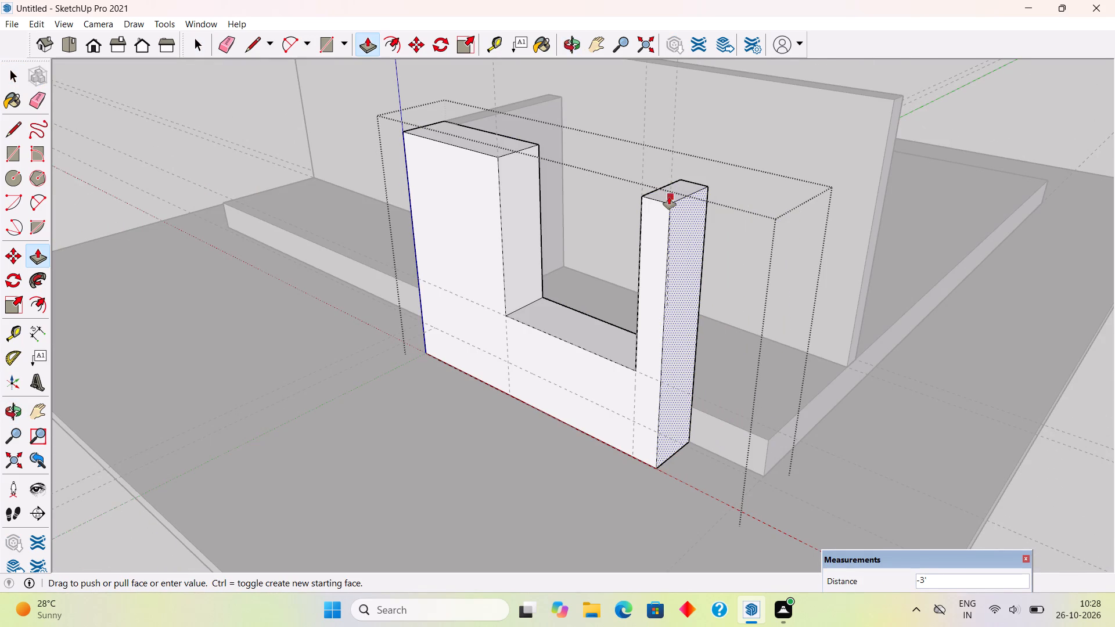
left_click(669, 197)
key("space")
scroll(669, 197, "down", 4)
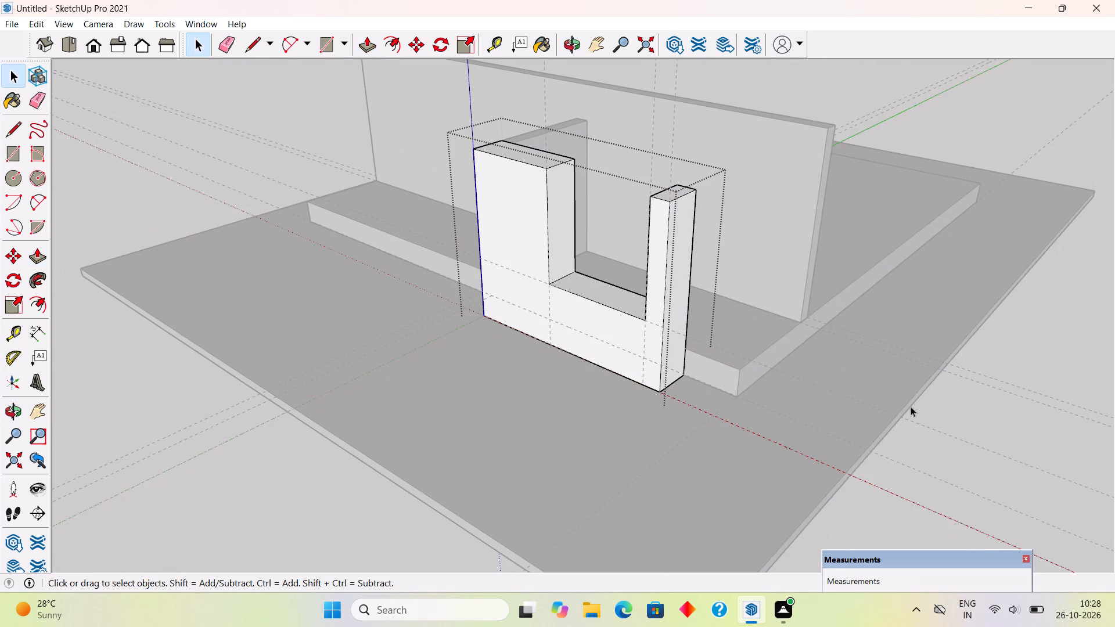
left_click(916, 409)
Draw a 6' by 6' rectangle across the front block's opening, flush with its outer face.
middle_click_drag(668, 383, 918, 373)
scroll(920, 366, "down", 1)
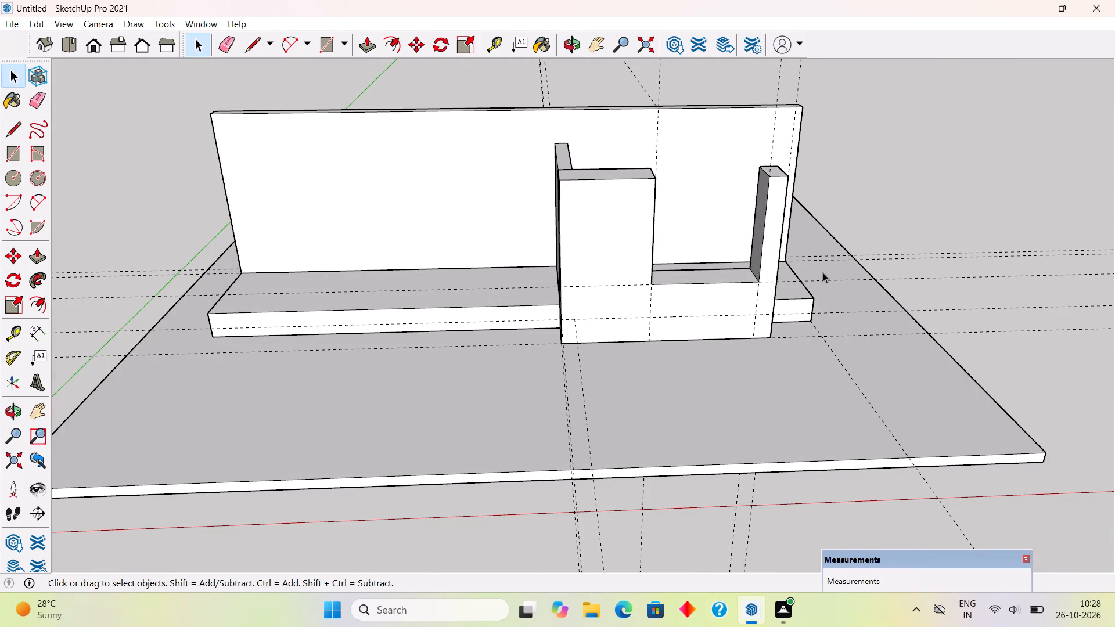
scroll(825, 295, "down", 2)
middle_click_drag(837, 378, 824, 280)
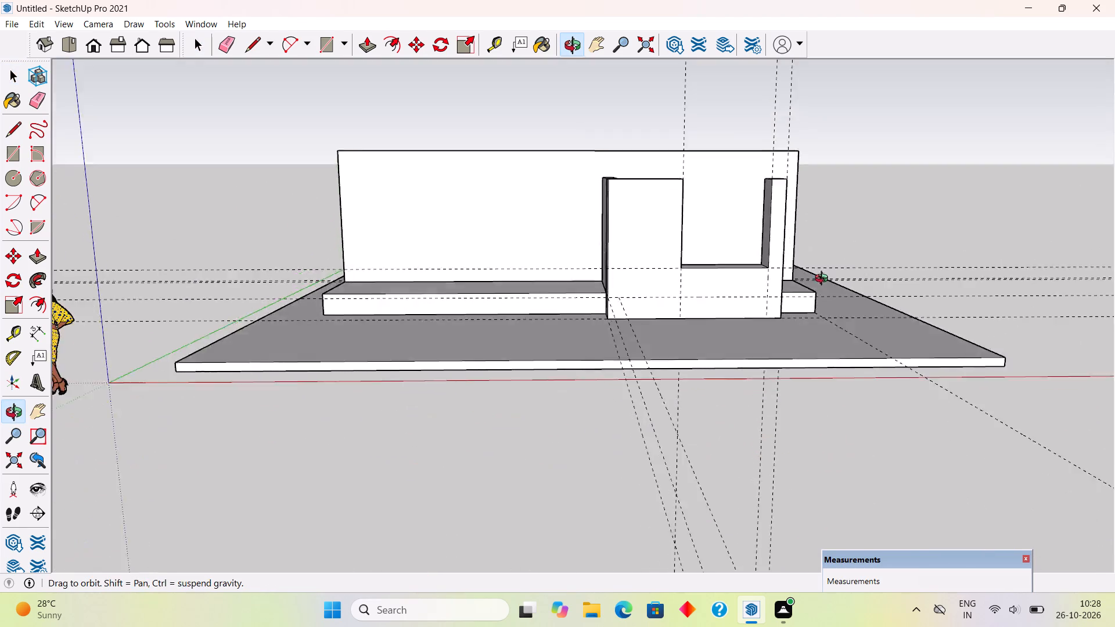
middle_click_drag(824, 280, 821, 251)
middle_click_drag(811, 300, 822, 356)
scroll(779, 151, "up", 4)
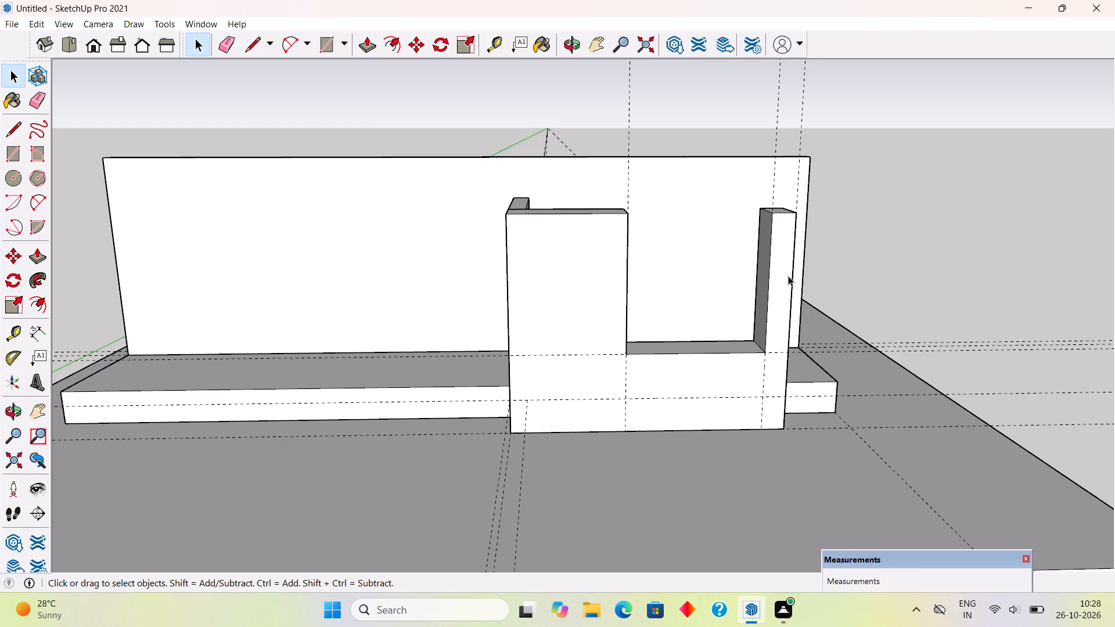
middle_click_drag(787, 263, 775, 202)
scroll(775, 202, "up", 6)
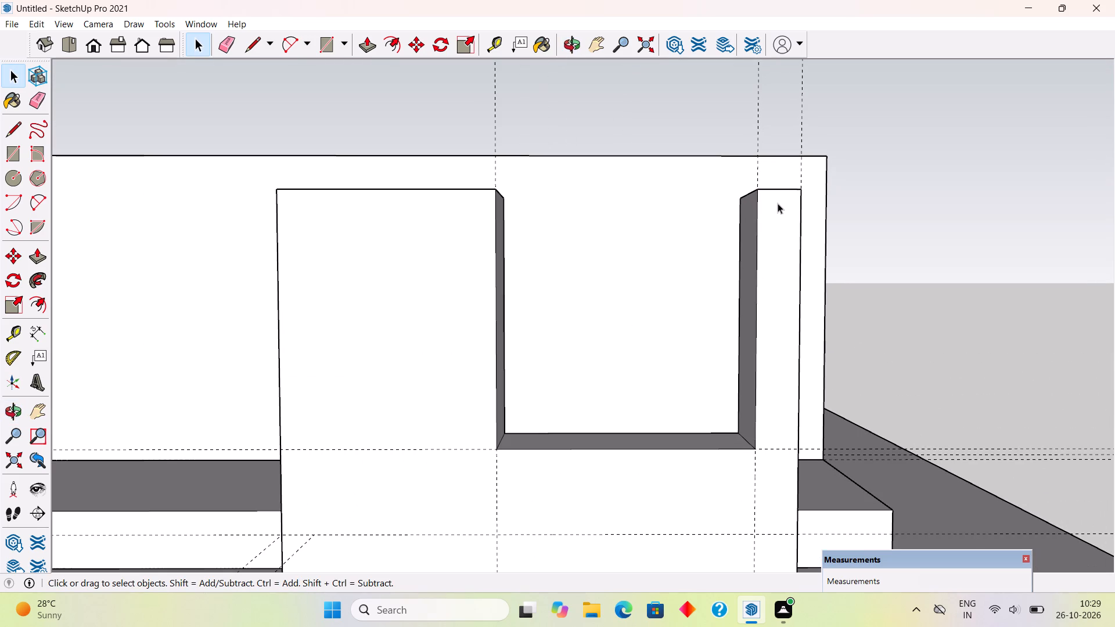
key("r")
left_click(494, 191)
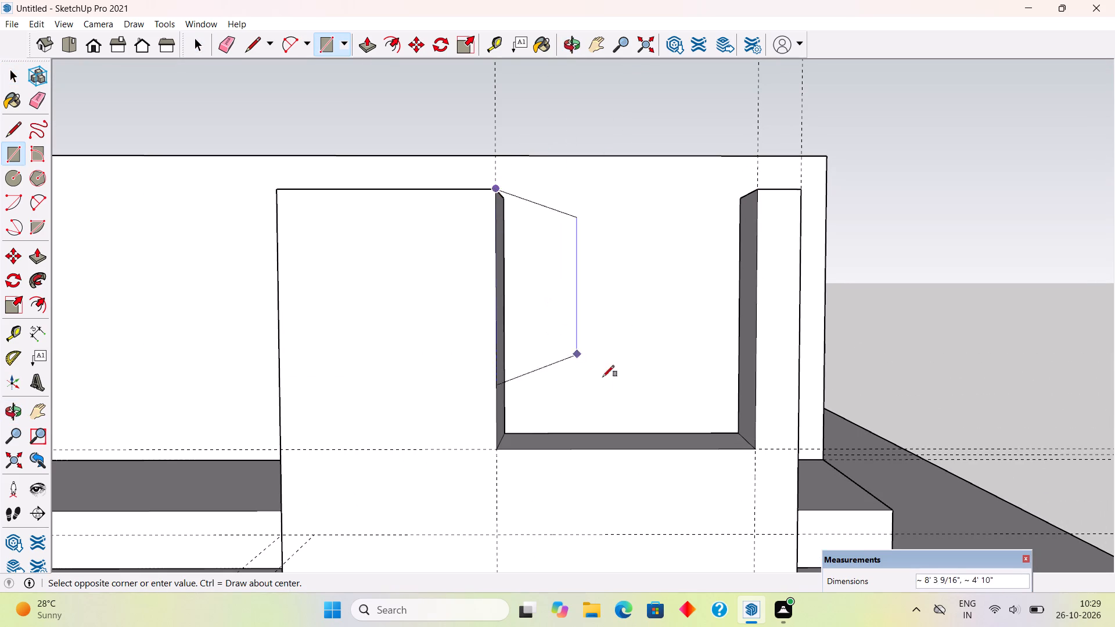
left_click(753, 448)
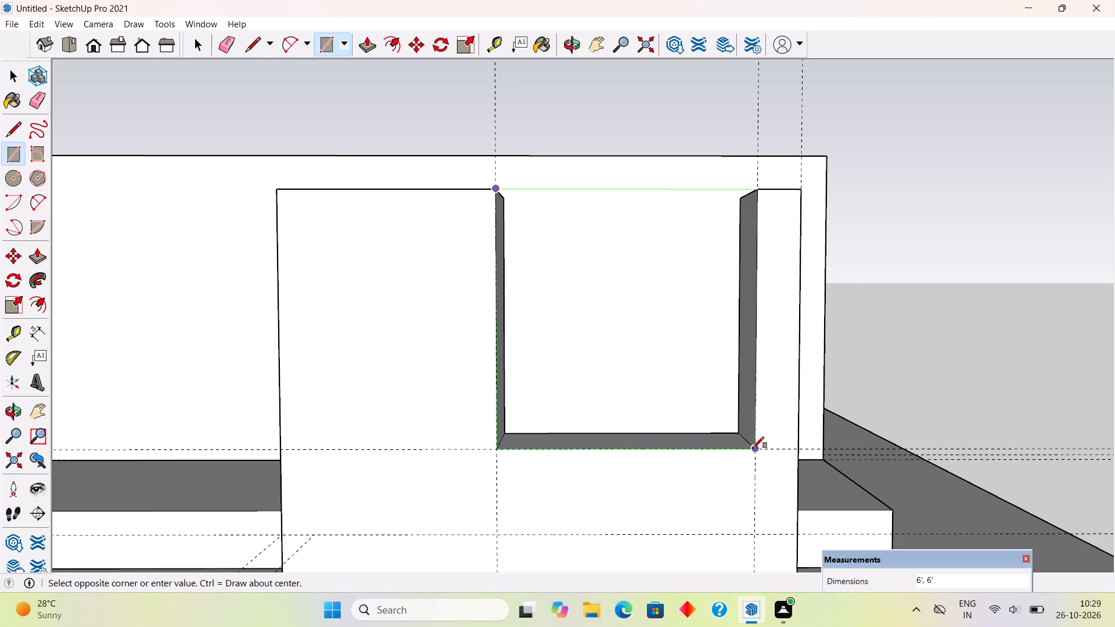
Offset the outline of the rectangle in the front block's opening 3" inward.
key("f")
left_click(695, 446)
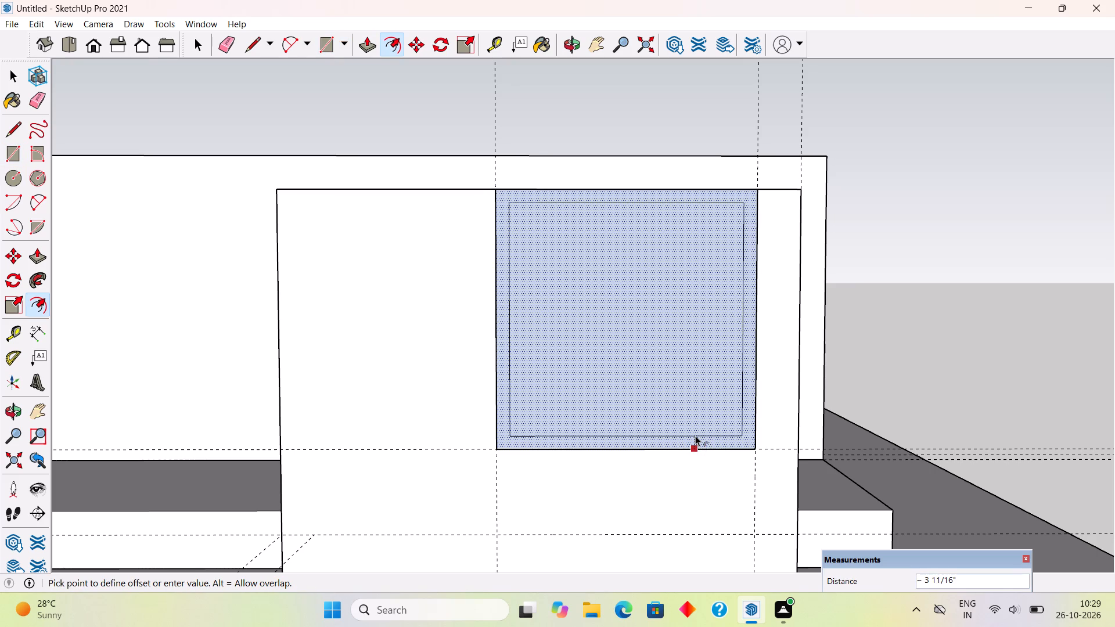
type("3\"")
key("Return")
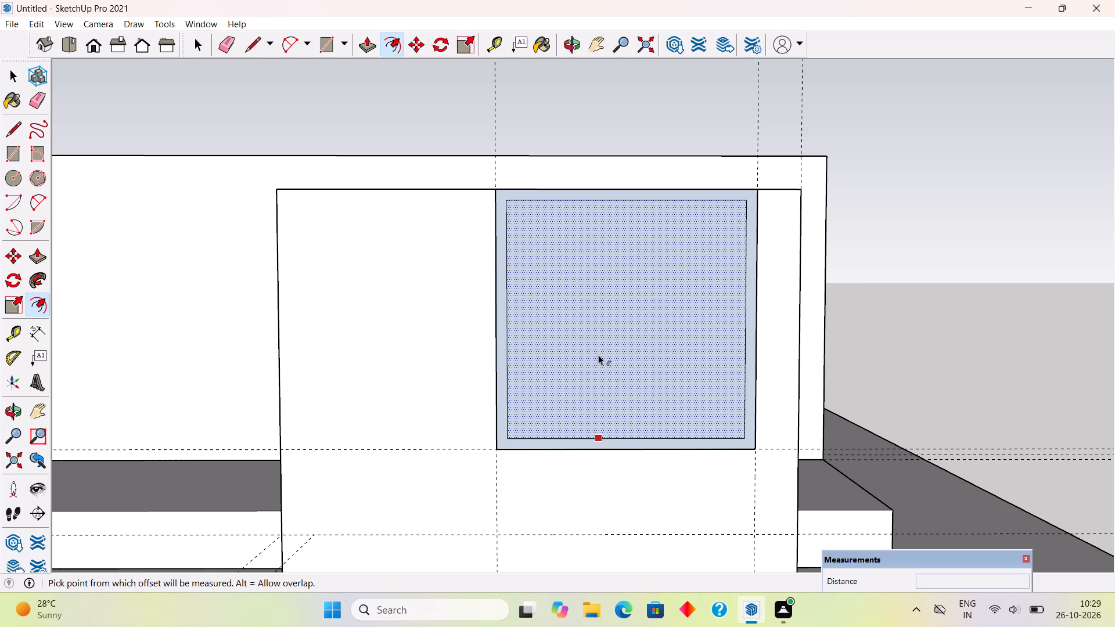
Place two vertical guides across the opening's rectangle, one 2' in from each of its outer side edges.
key("t")
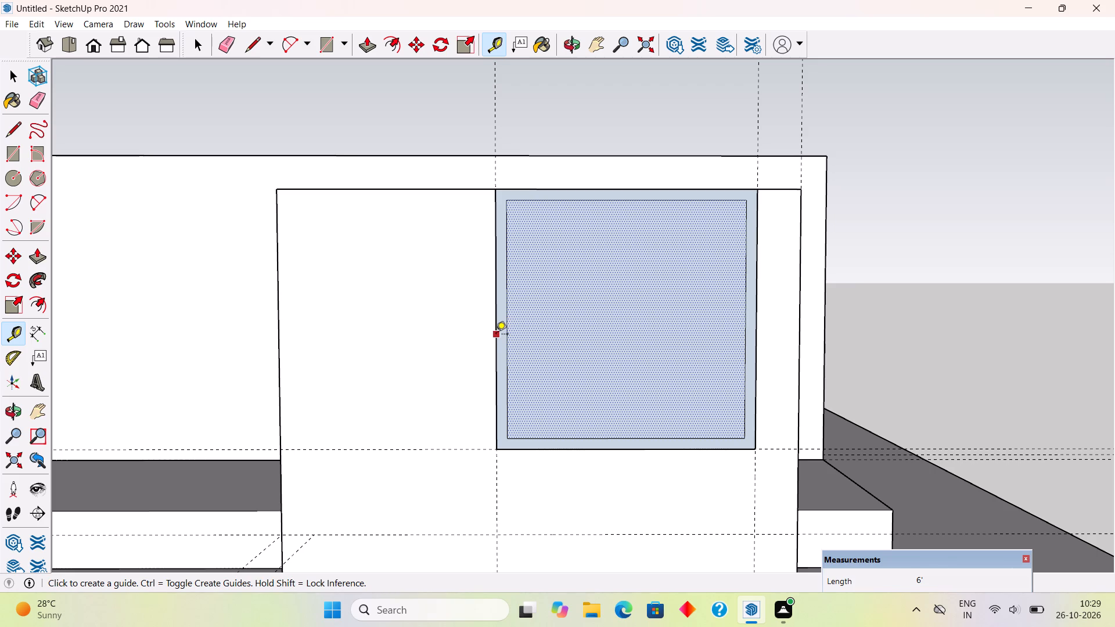
left_click(496, 335)
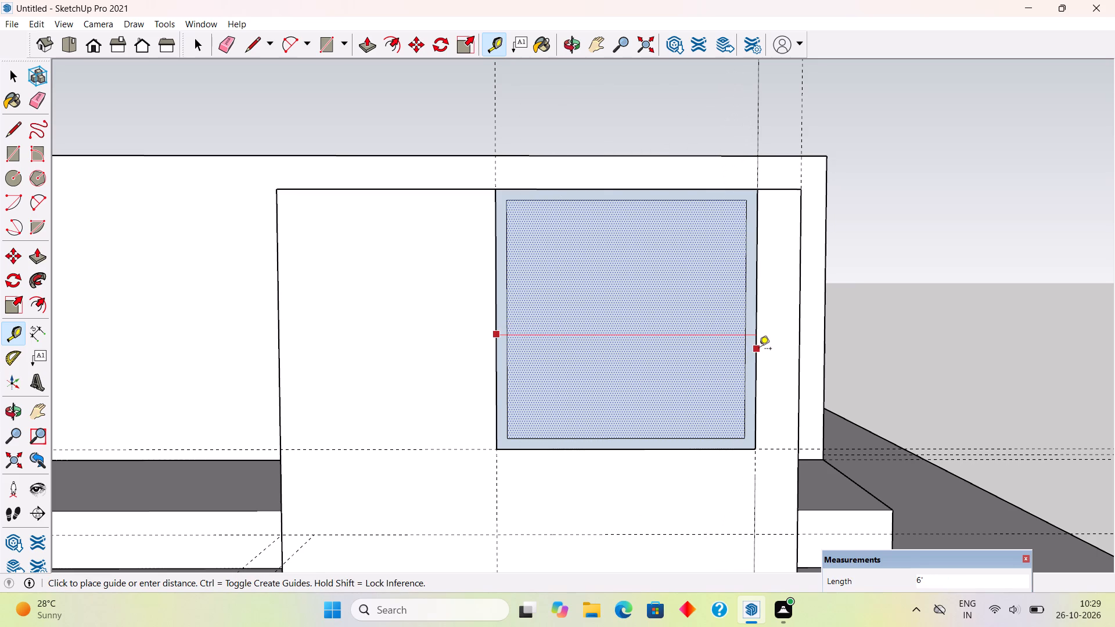
type("2'")
key("Return")
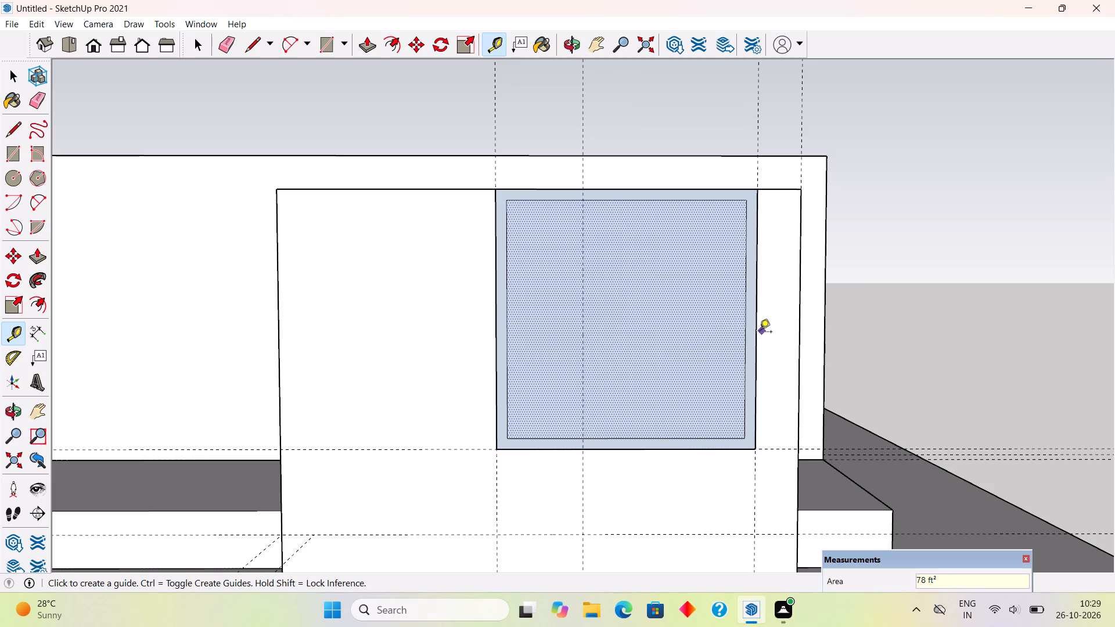
left_click(760, 333)
type("2'")
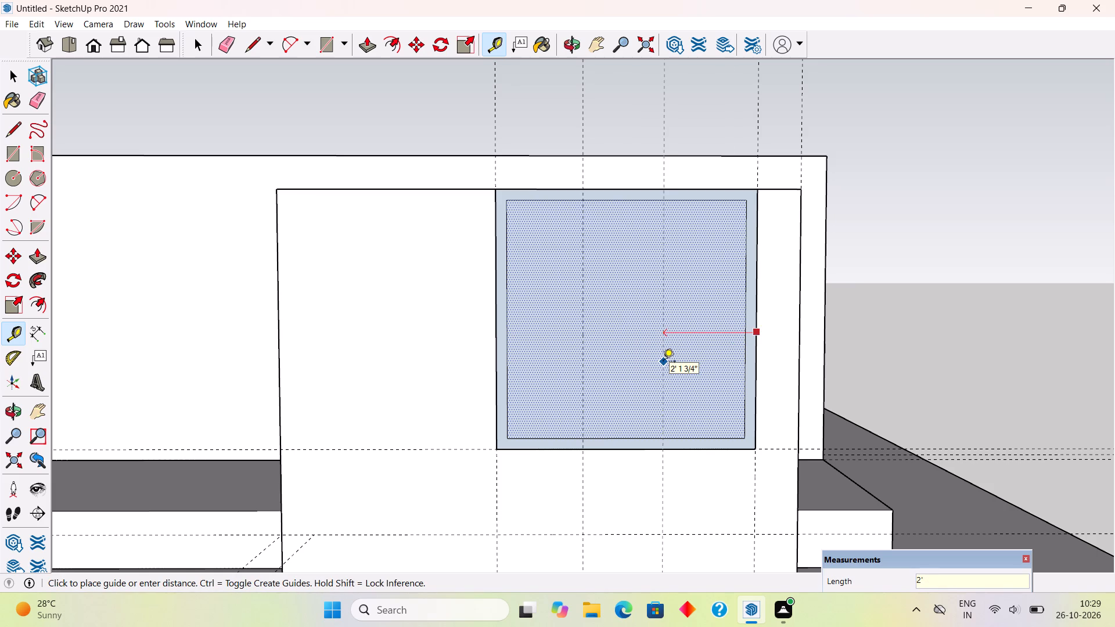
key("Return")
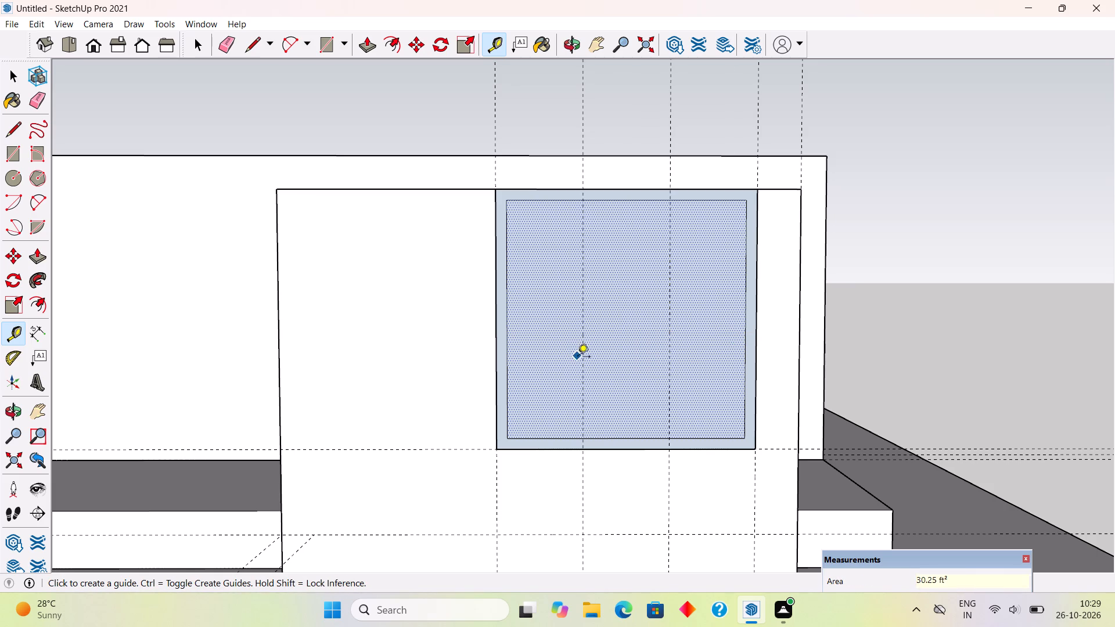
Place vertical guides 2" to either side of each of the two 2' guides.
scroll(582, 353, "up", 3)
left_click(582, 353)
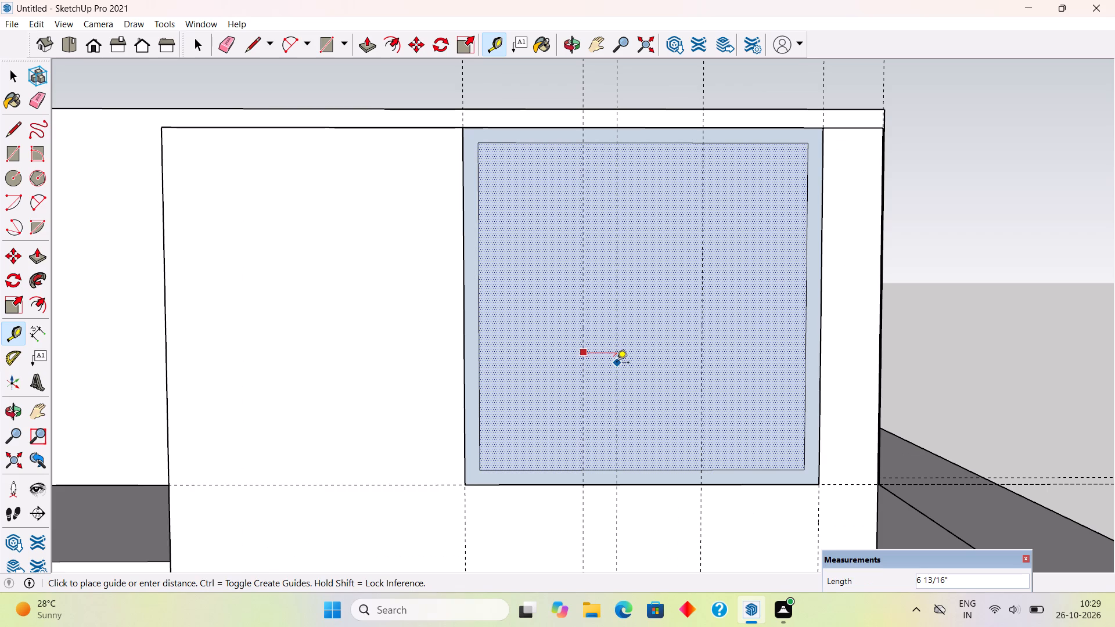
type("2\"")
key("Return")
left_click(586, 352)
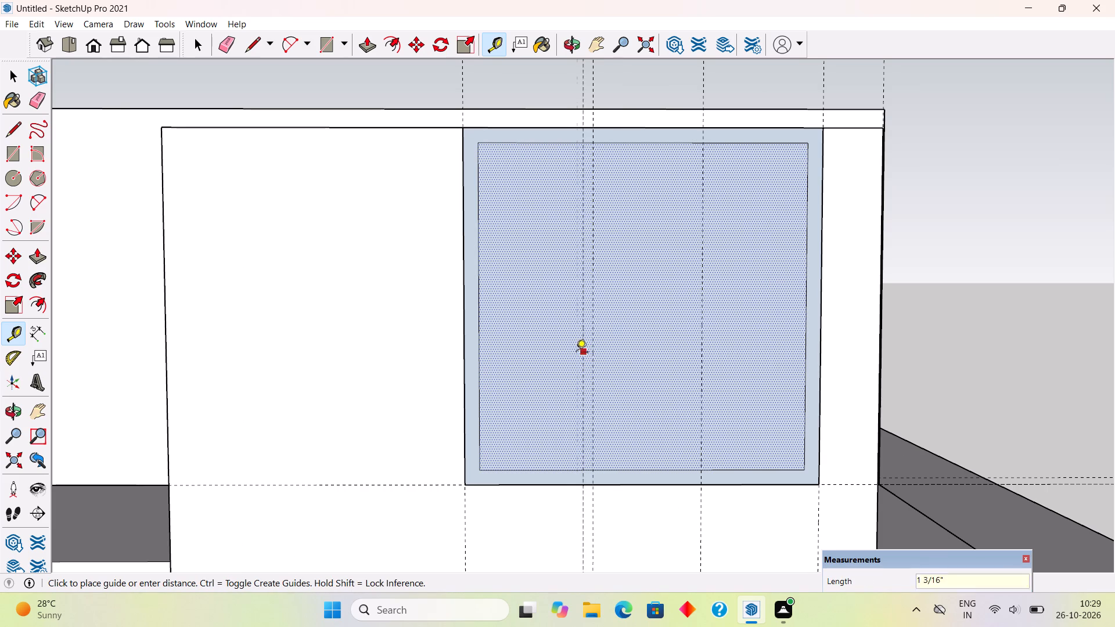
type("2\"")
key("Return")
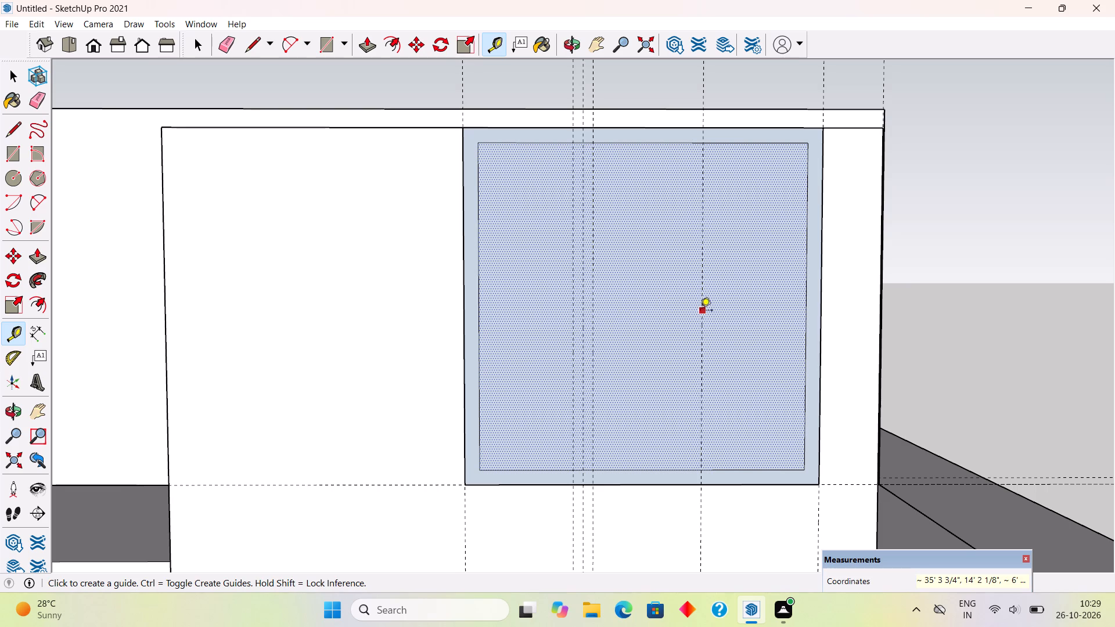
left_click(703, 313)
type("2\"")
key("Return")
left_click(703, 298)
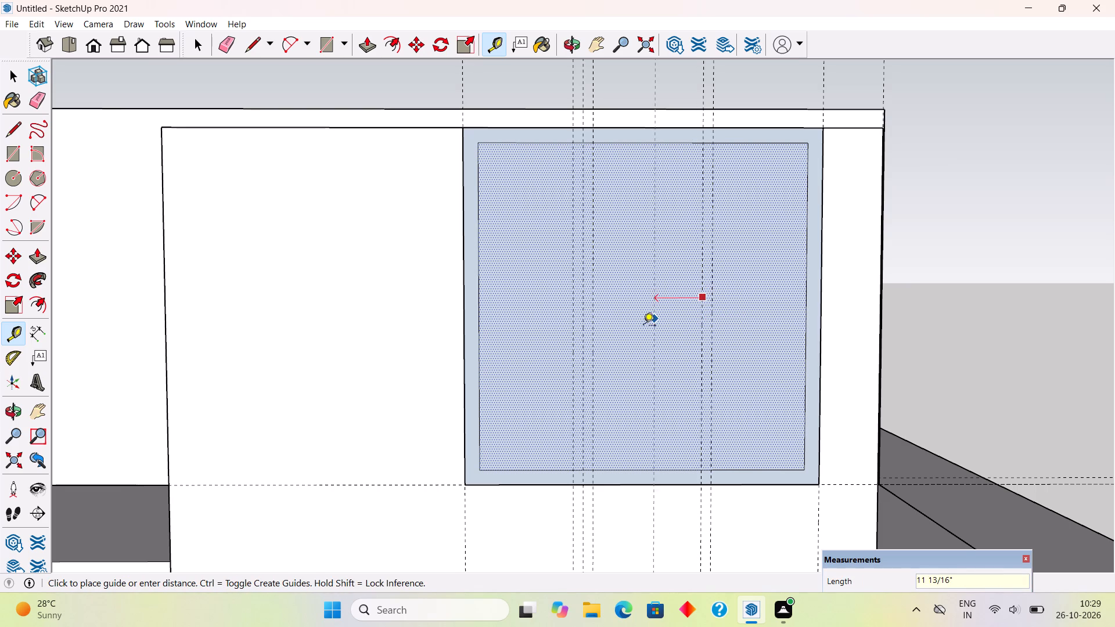
type("2\"")
key("Return")
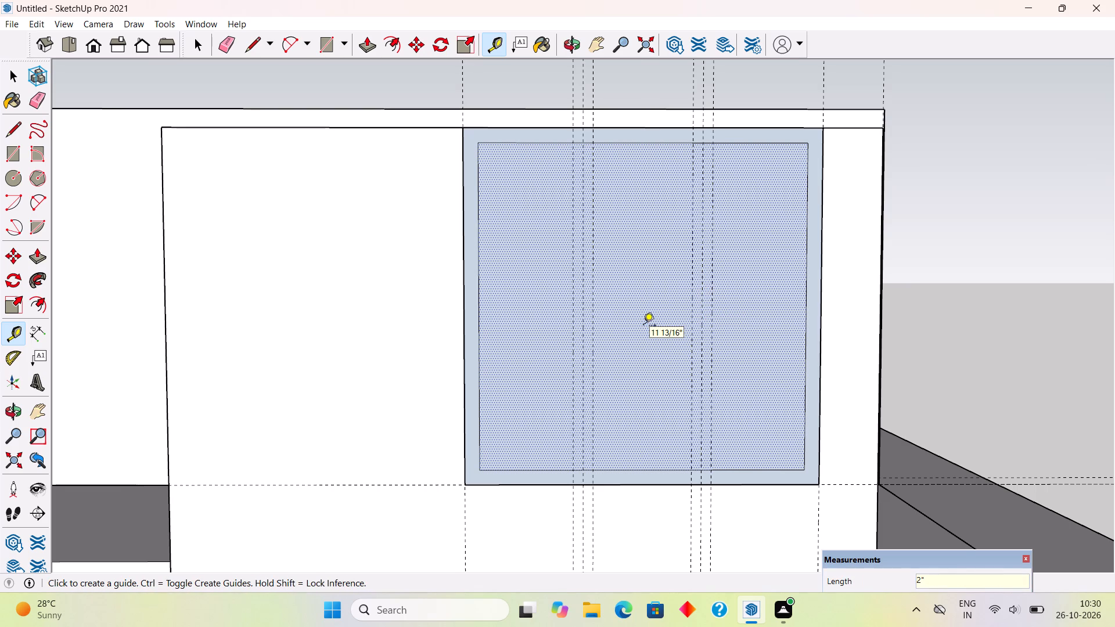
Draw four vertical lines along the 2" guides, from the bottom to the top edge of the inner offset rectangle.
key("l")
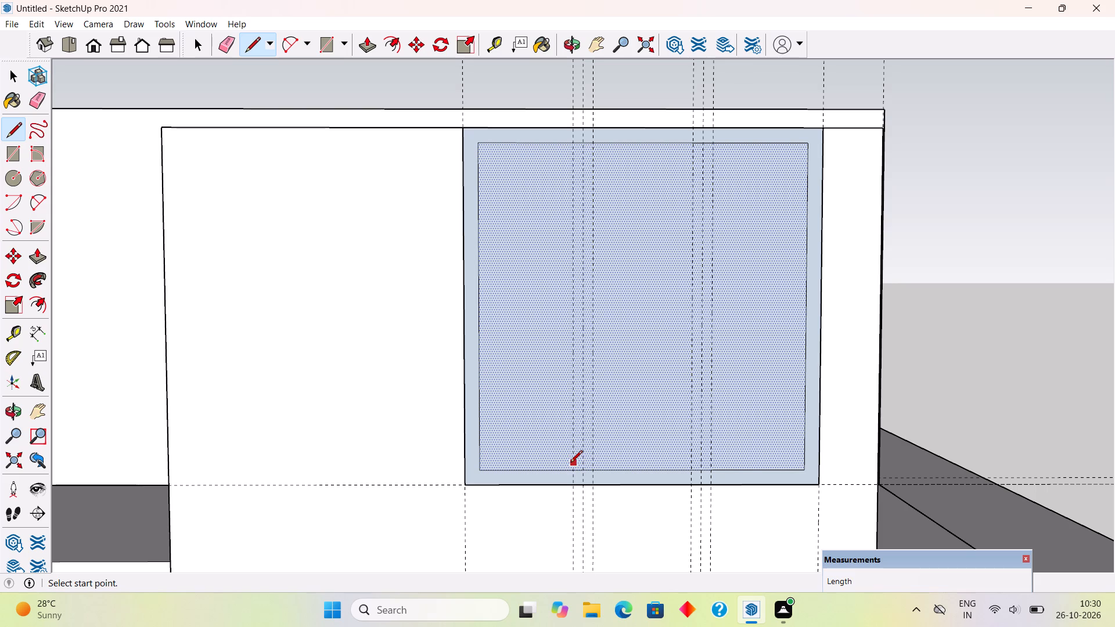
left_click(573, 468)
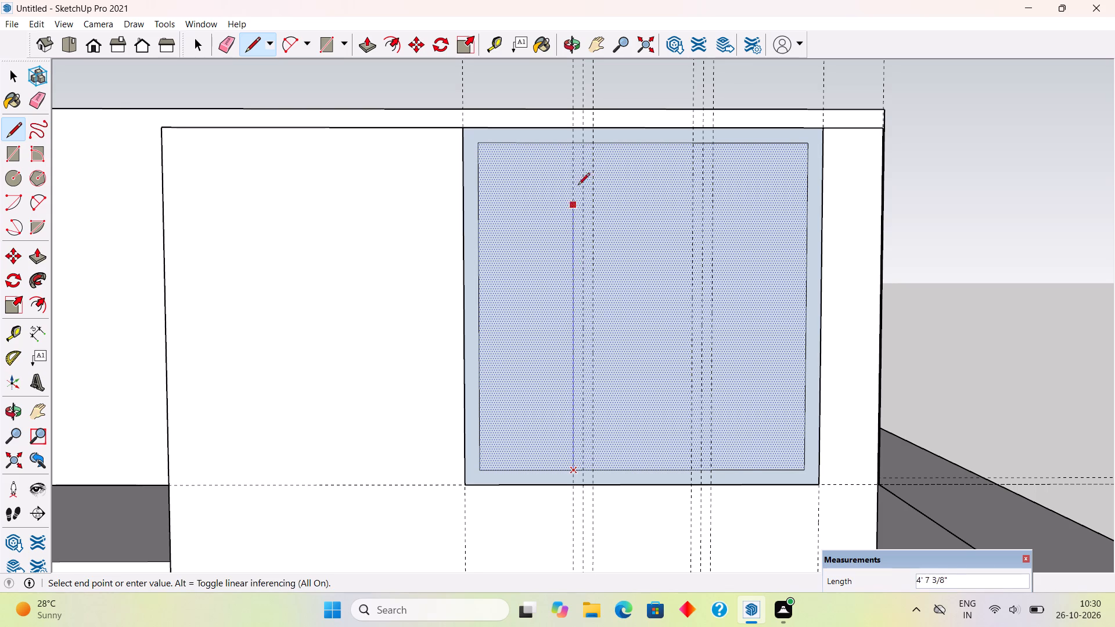
left_click(576, 144)
left_click(592, 141)
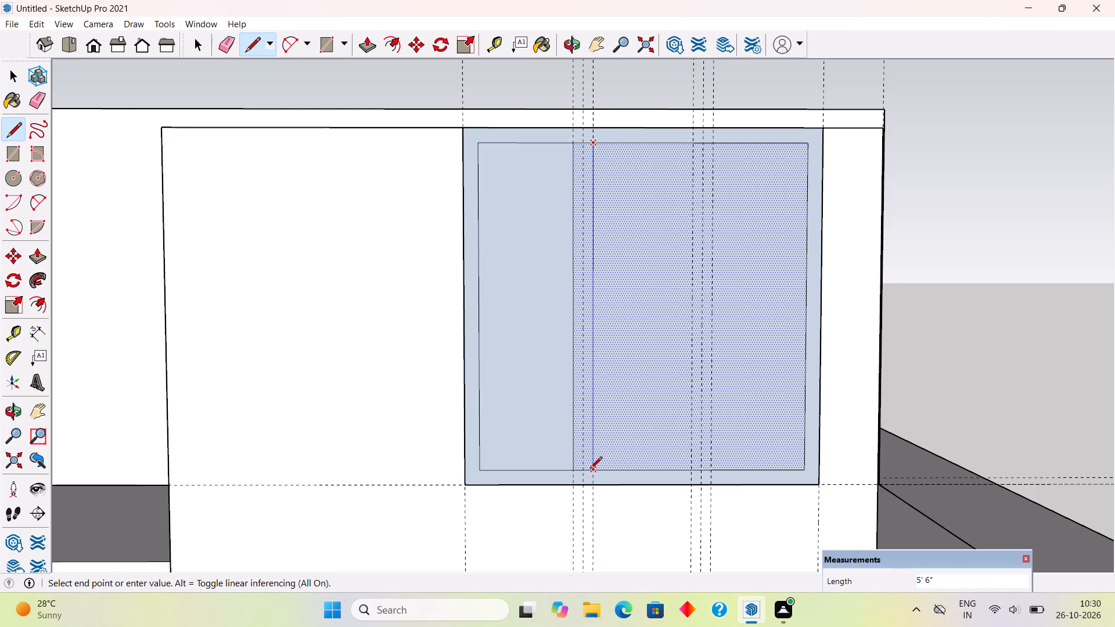
left_click(590, 470)
left_click(691, 145)
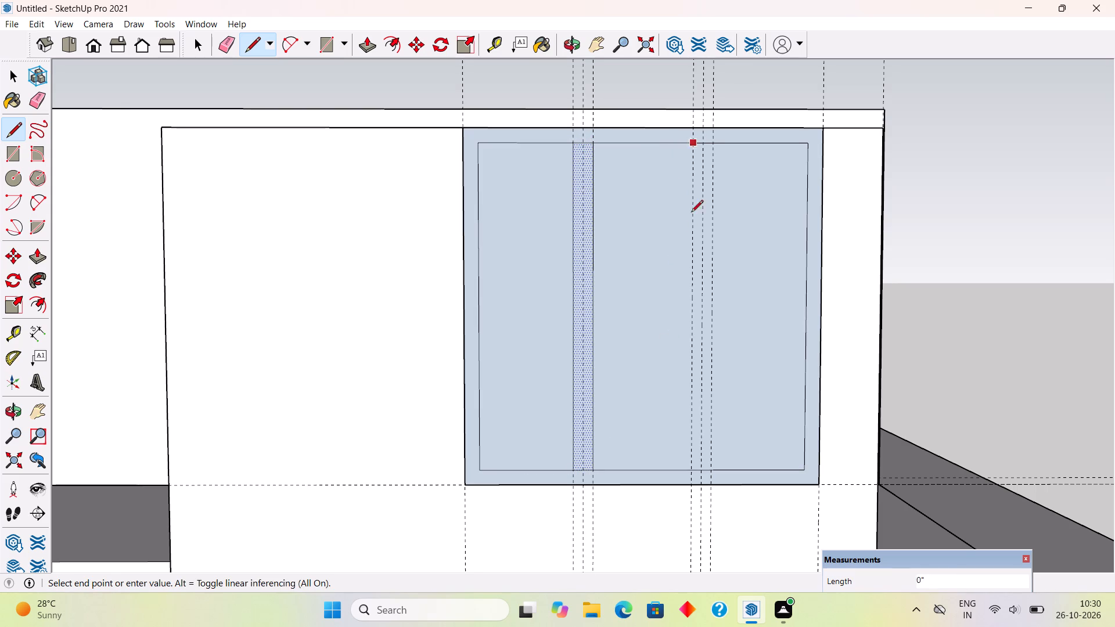
left_click(694, 470)
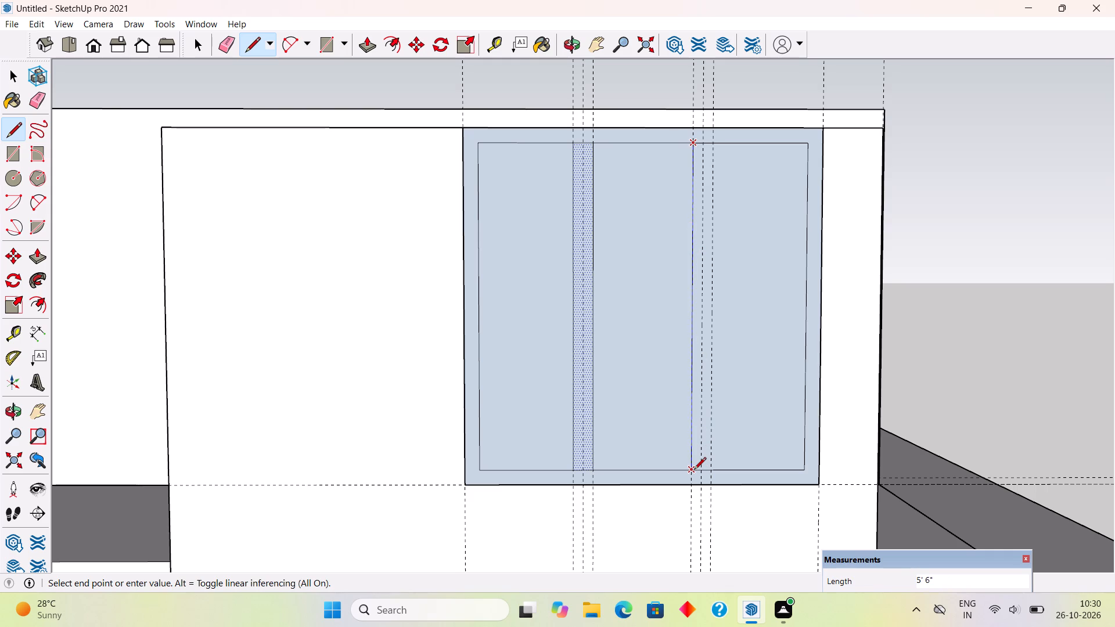
left_click(714, 143)
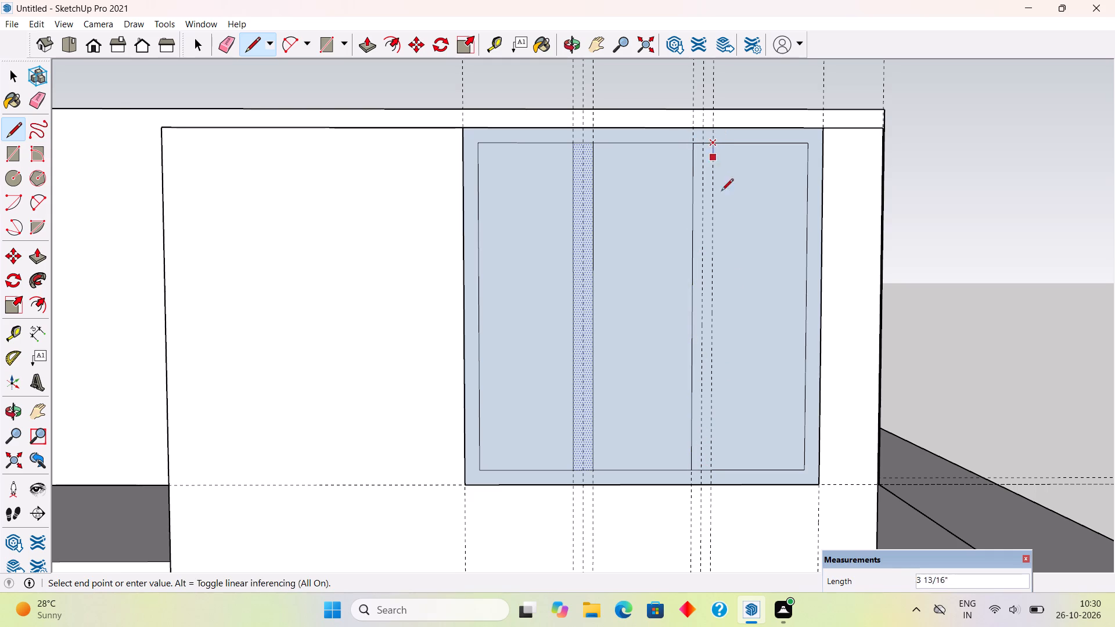
left_click(714, 471)
Erase the short inner-rectangle edge segments at the top and bottom of both mullions, along with the two mullion centre guides.
key("e")
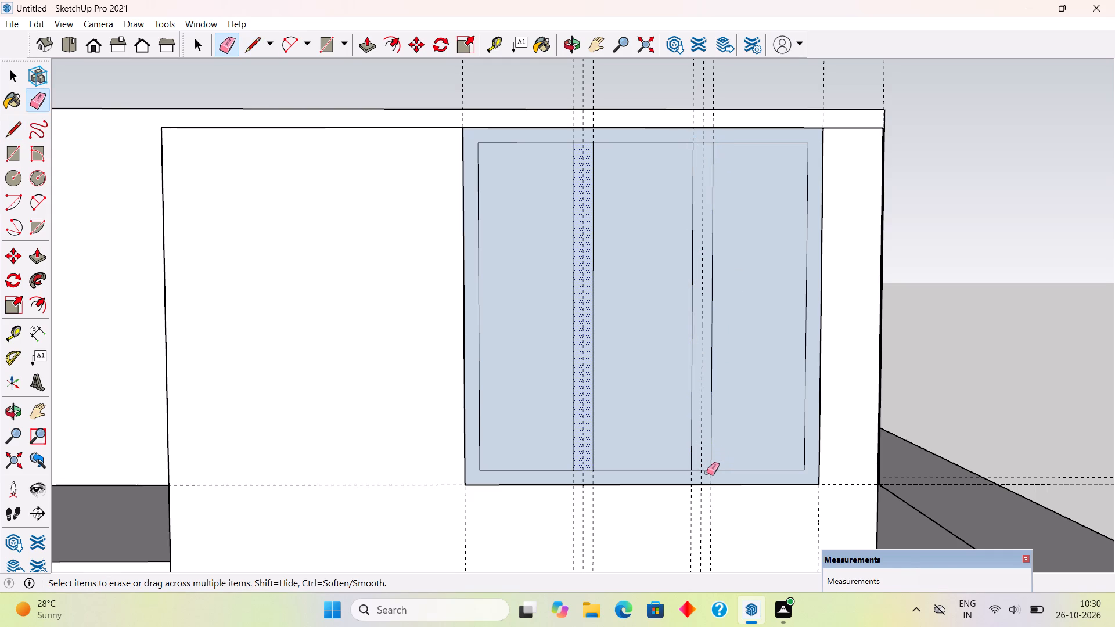
left_click(707, 469)
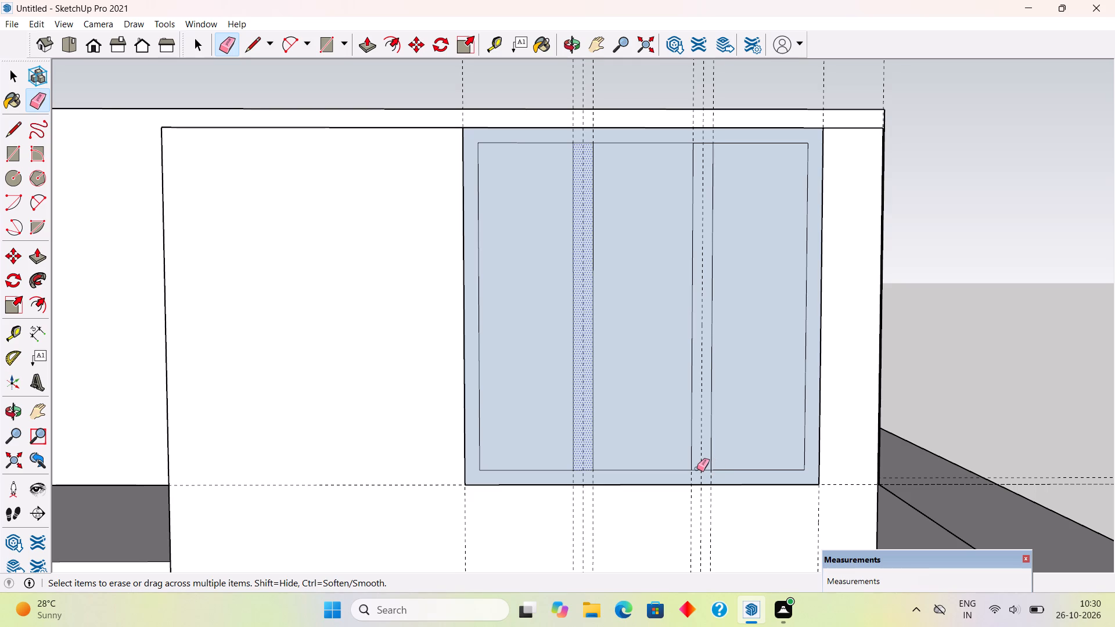
left_click(697, 469)
left_click(699, 469)
scroll(699, 469, "up", 7)
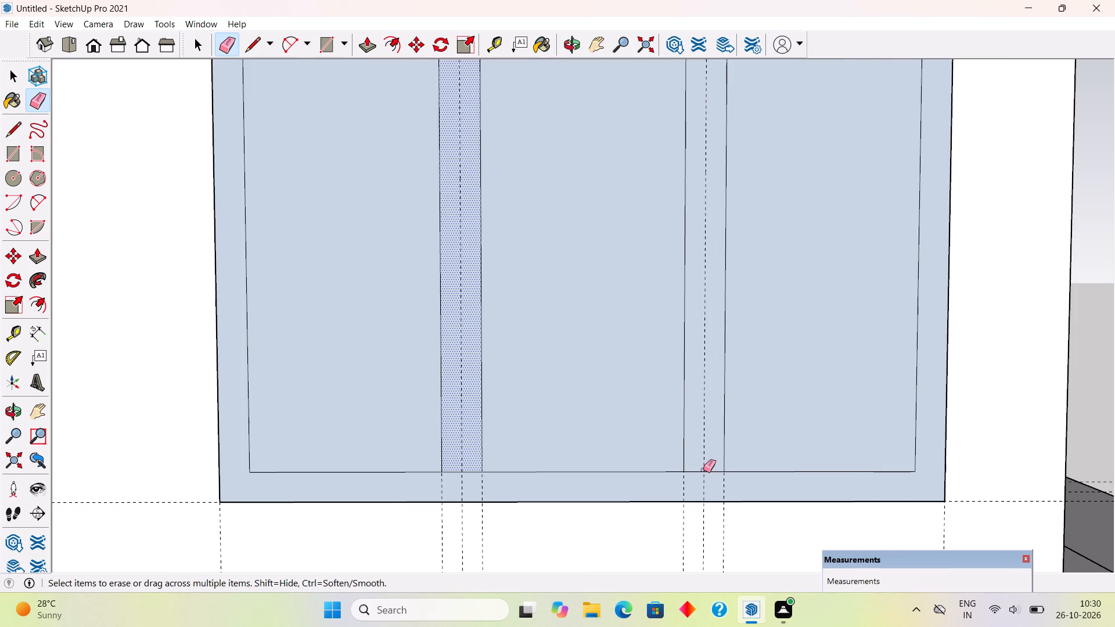
left_click(704, 471)
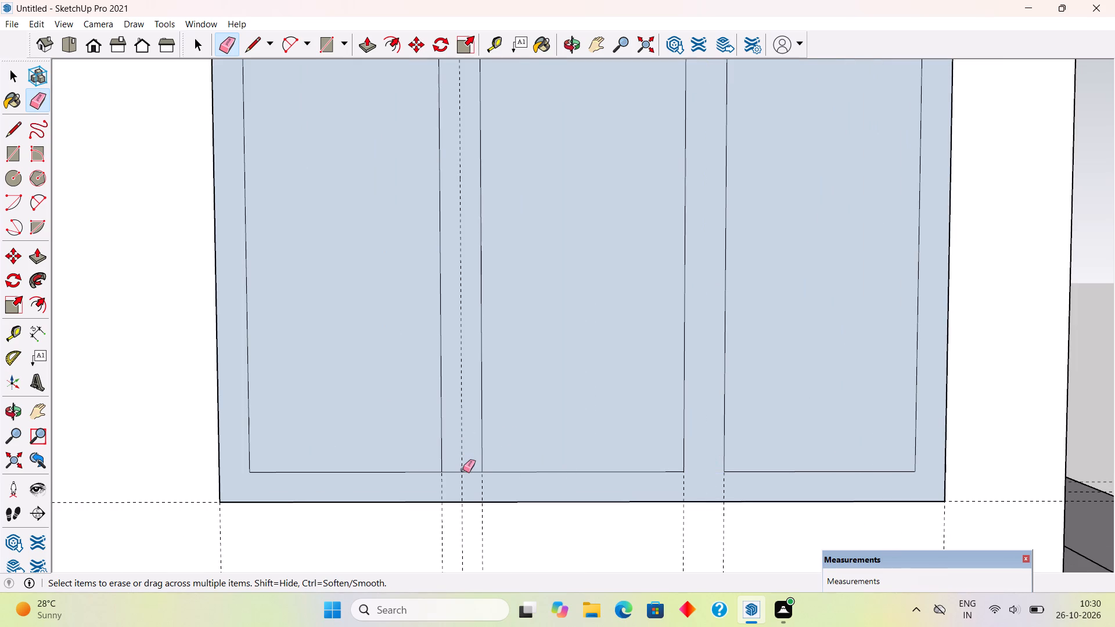
left_click(463, 471)
scroll(464, 474, "down", 9)
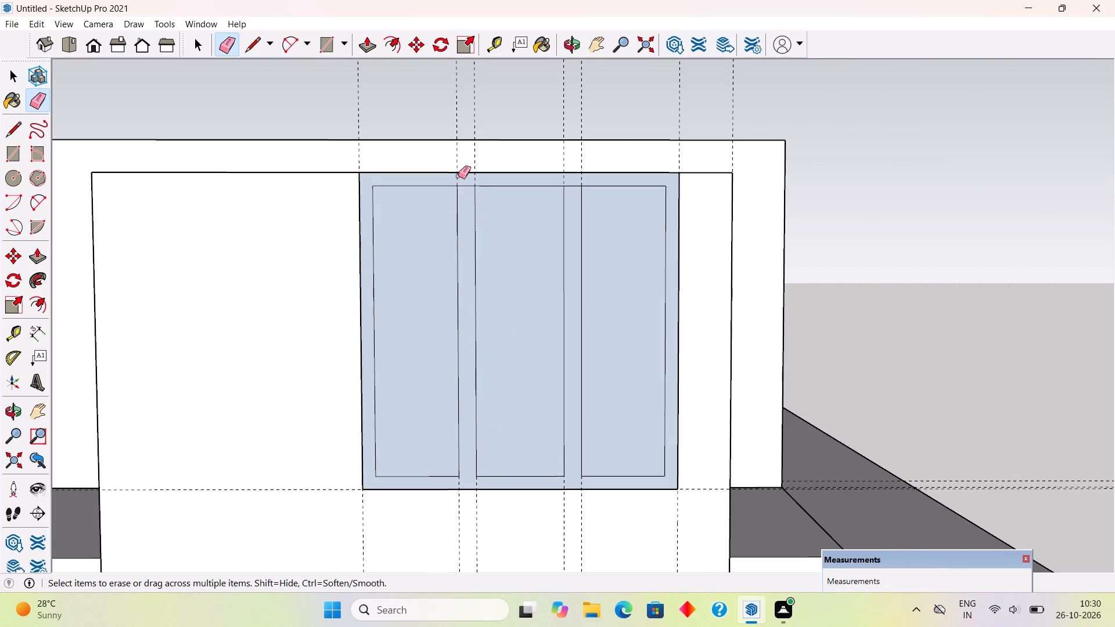
left_click(465, 186)
left_click(570, 186)
Delete the three pane faces between the mullions, leaving only the window frame face.
key("space")
left_click(542, 306)
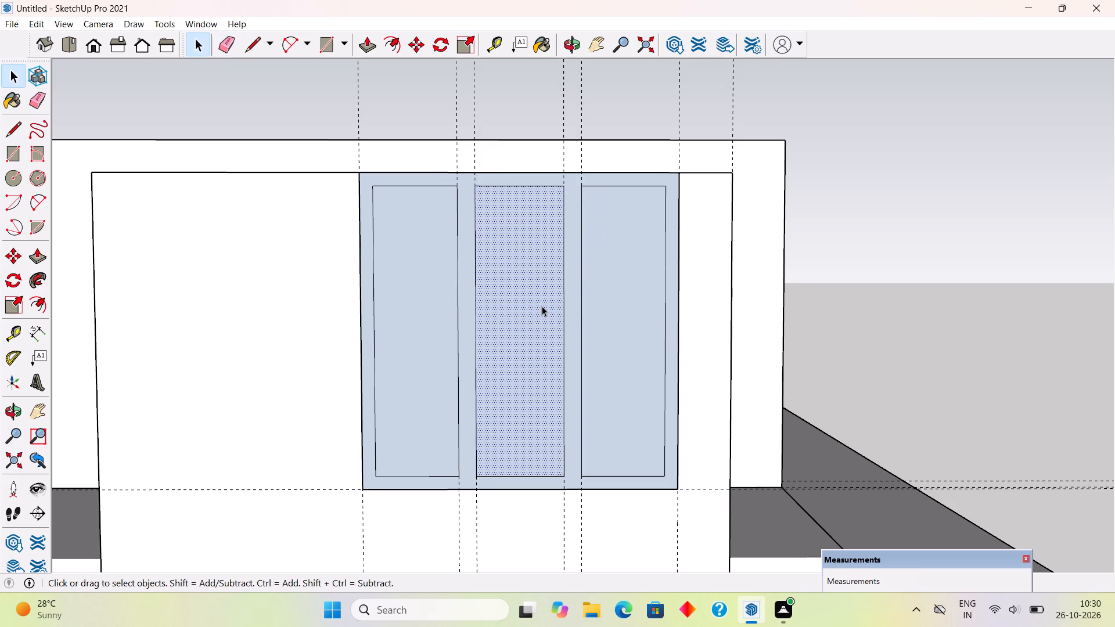
key("Delete")
left_click(580, 307)
left_click(600, 302)
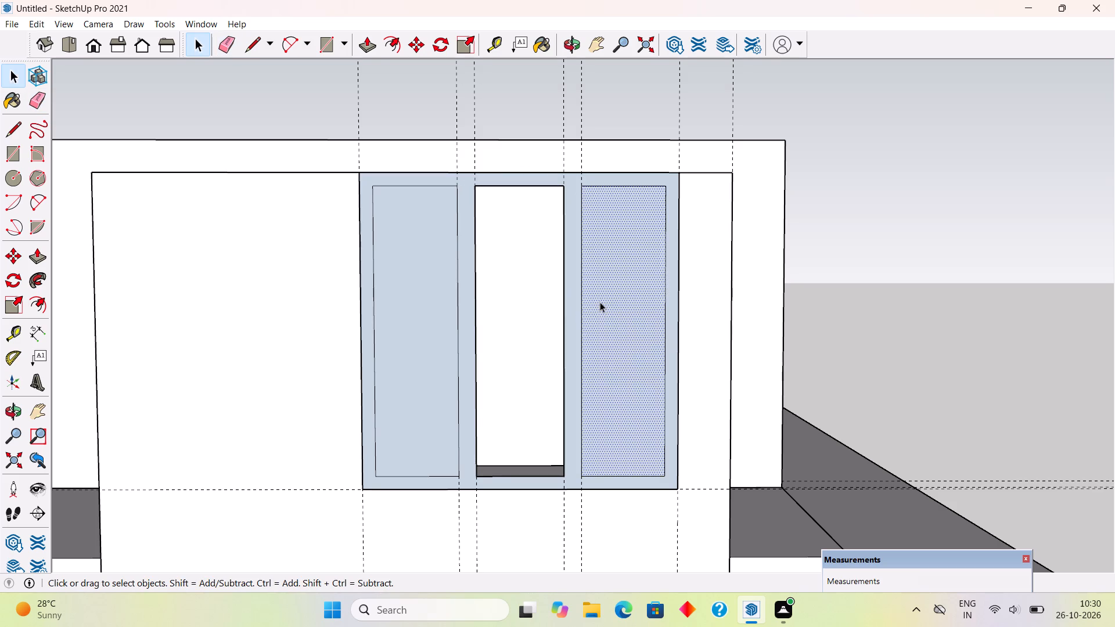
key("Delete")
left_click(425, 313)
key("Delete")
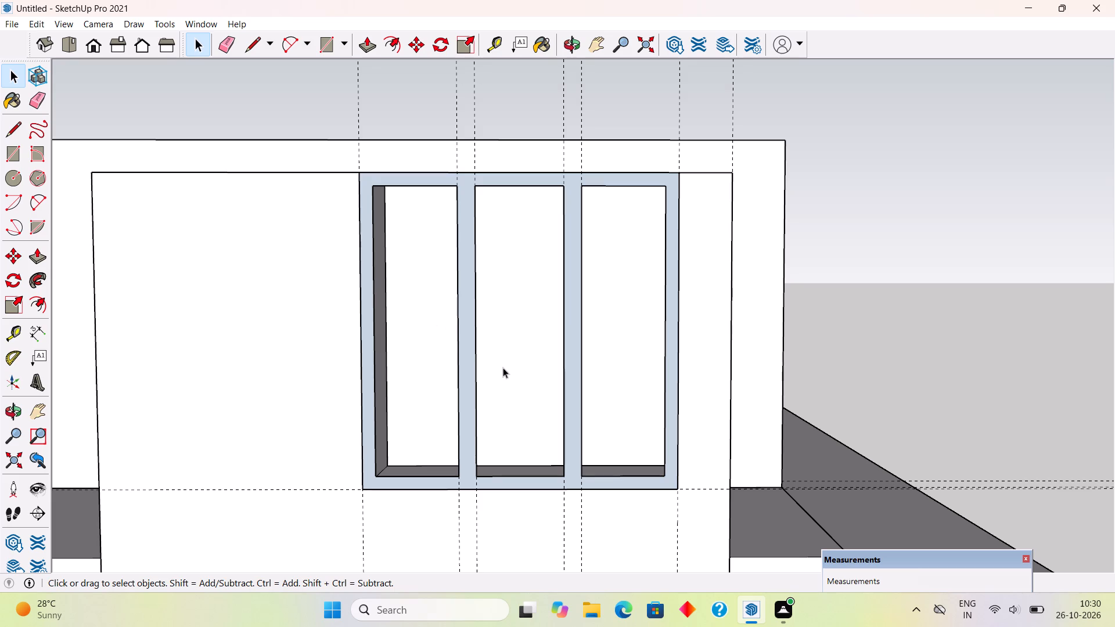
Pull the window frame face out 3".
key("p")
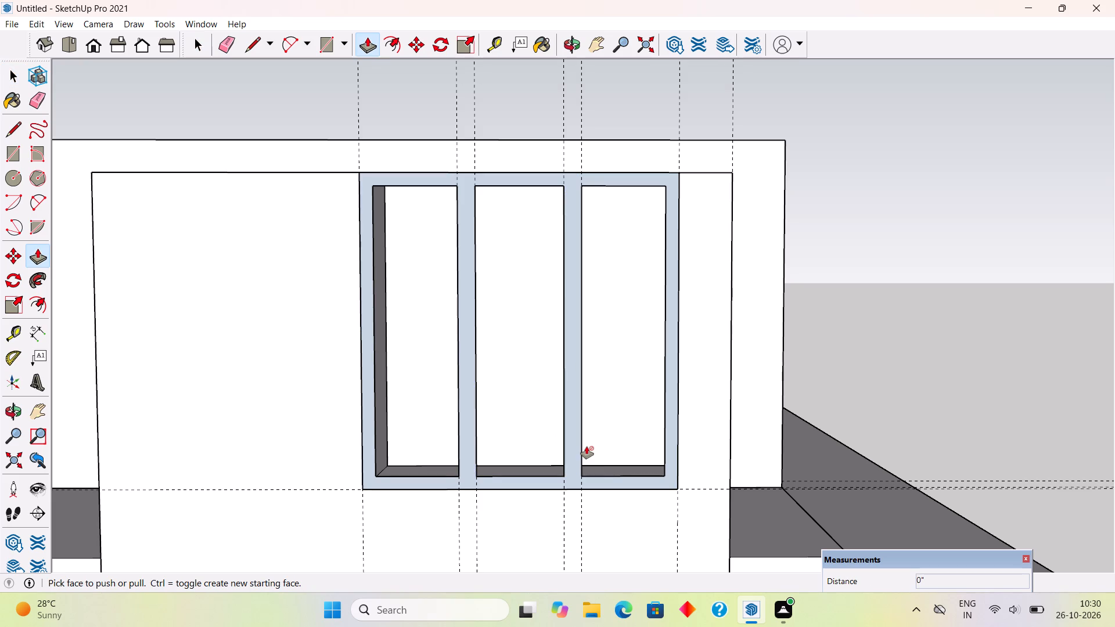
left_click(587, 446)
left_click(660, 481)
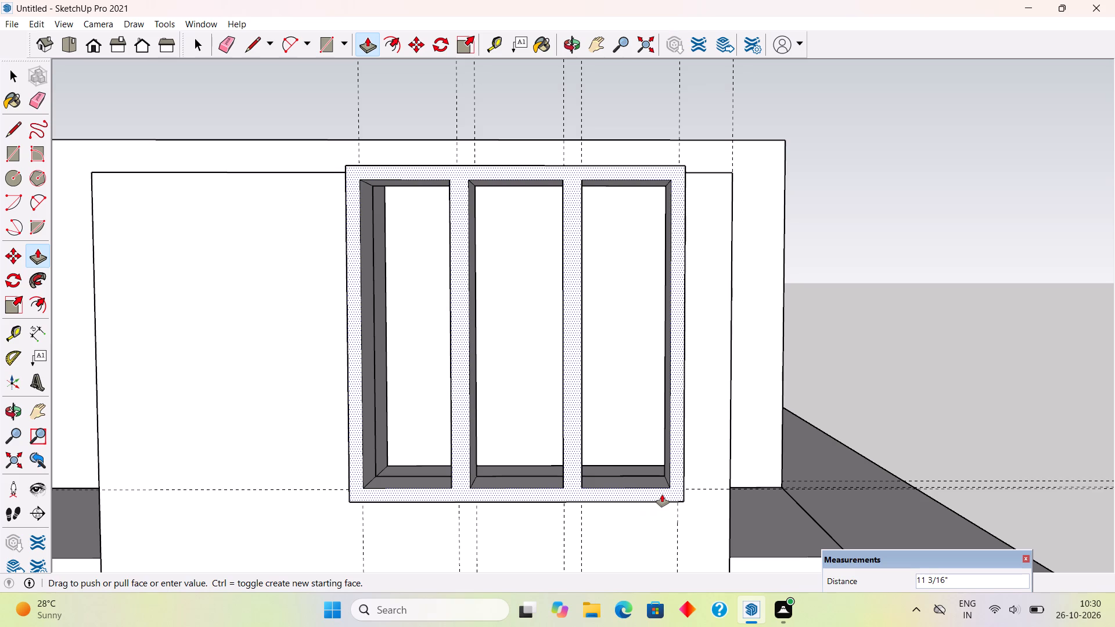
type("3\"")
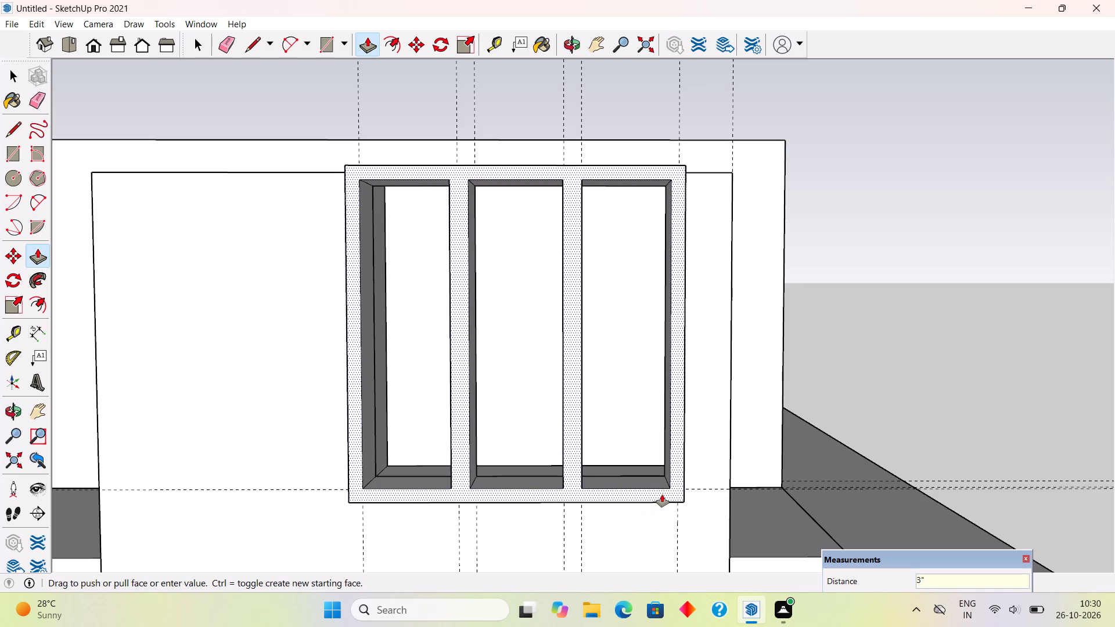
key("Return")
key("space")
Select the entire three-pane window frame, including all its connected faces and edges, and make it a group.
middle_click_drag(463, 413, 782, 485)
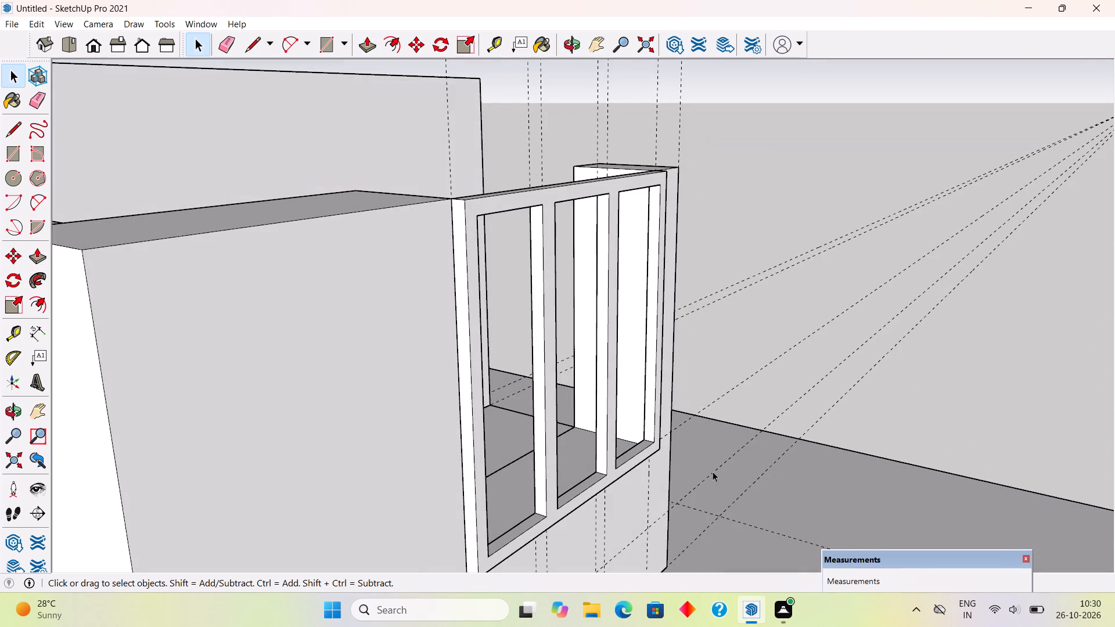
scroll(639, 430, "up", 2)
triple_click(659, 445)
left_click(659, 445)
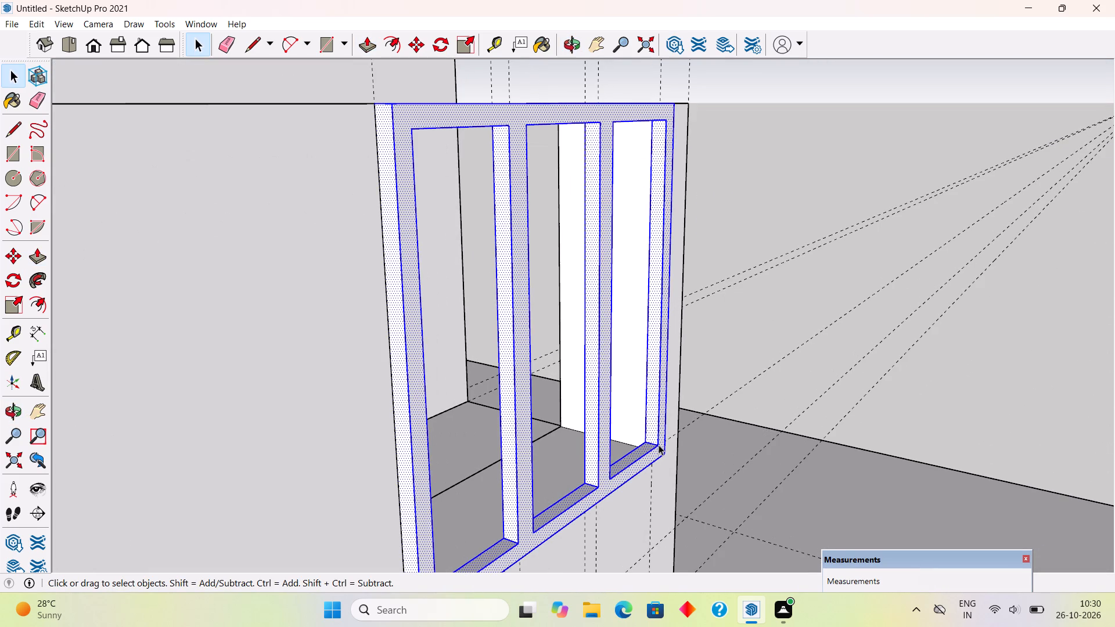
right_click(659, 445)
left_click(677, 344)
Move the window frame group 6" inward from its lower corner, into the thickness of the wall opening.
middle_click_drag(622, 443, 611, 448)
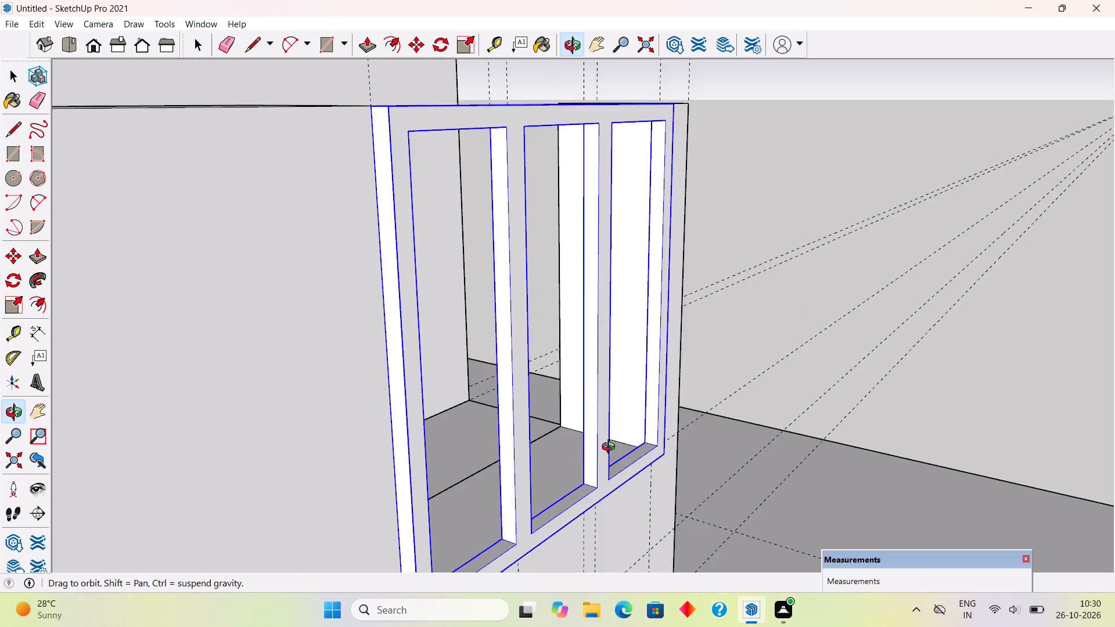
middle_click_drag(611, 448, 551, 459)
scroll(641, 480, "up", 4)
key("m")
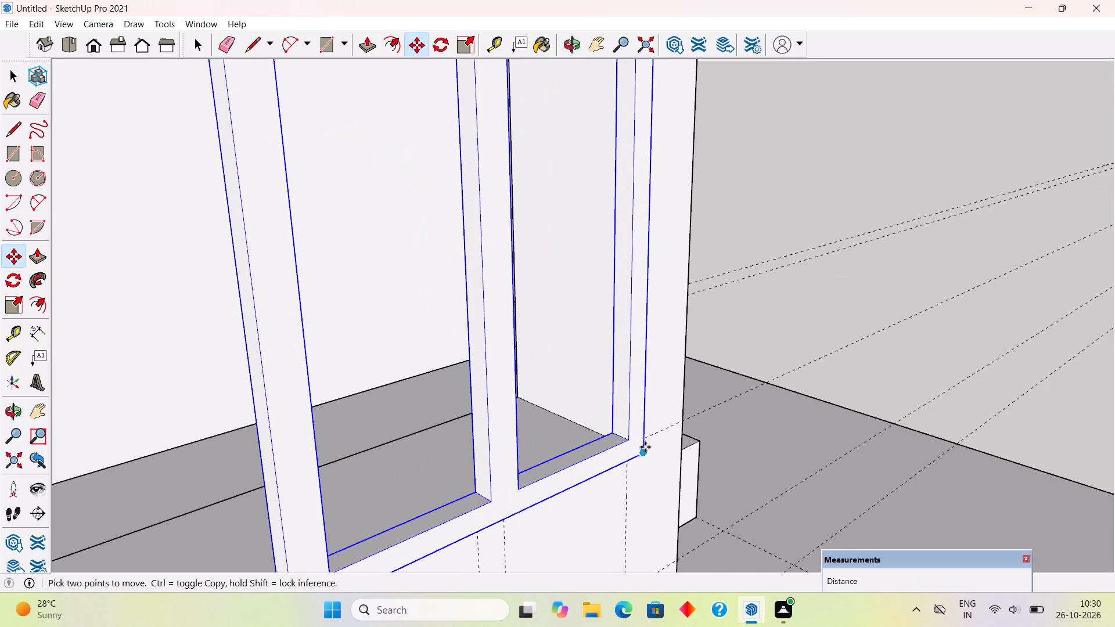
left_click(645, 457)
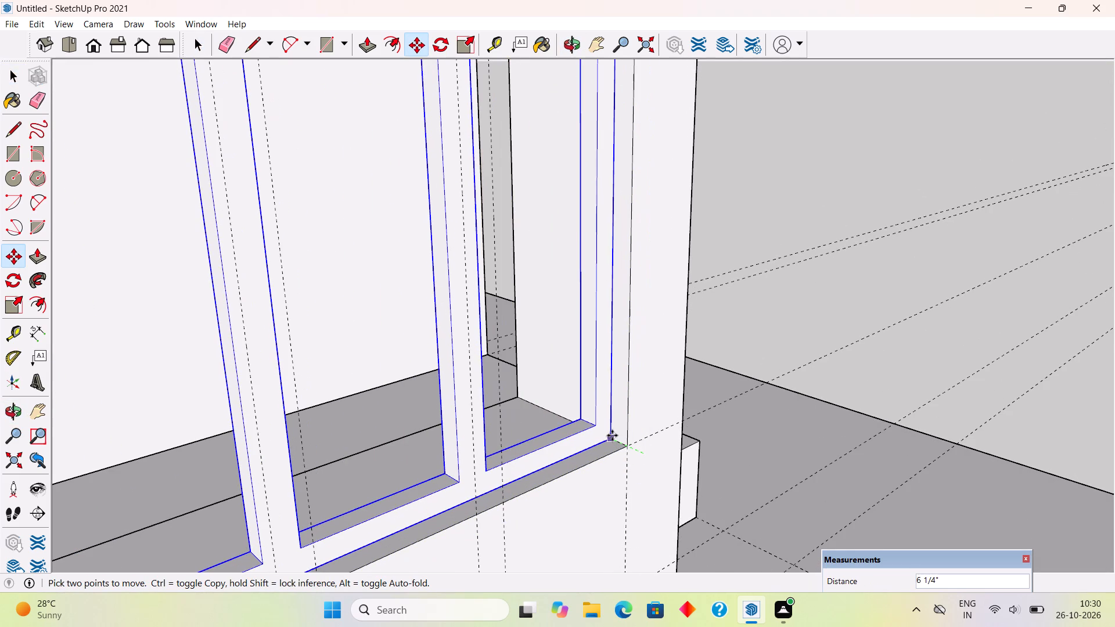
key("6")
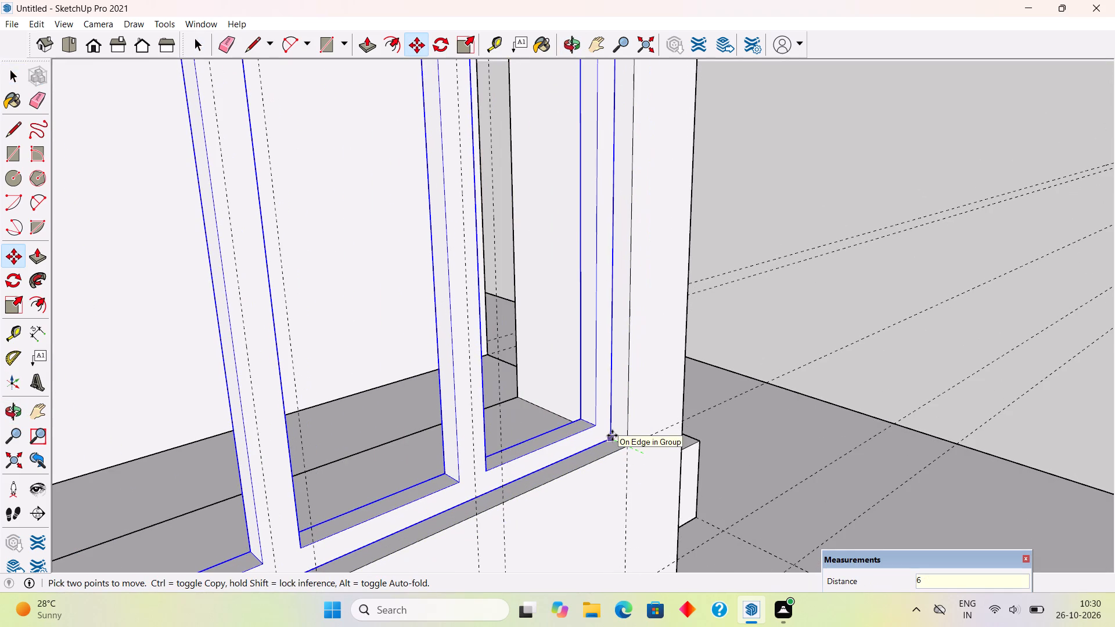
key("shift+quotedbl")
key("Return")
key("space")
left_click(859, 296)
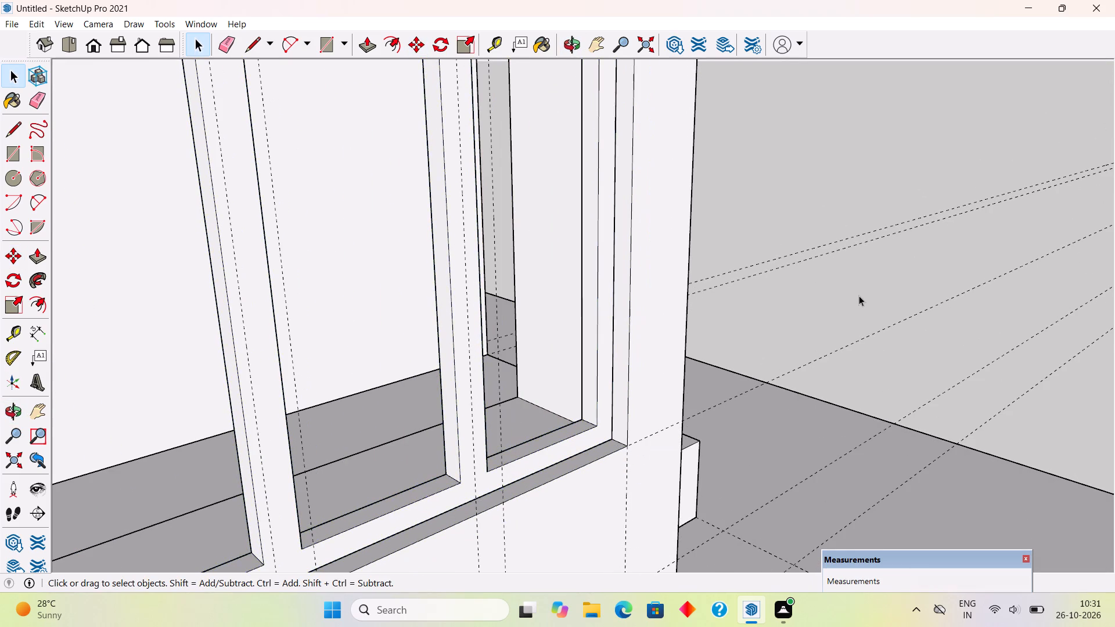
Examine how the window frame sits in the front wall opening, from a distance and close up.
scroll(859, 296, "down", 1)
middle_click_drag(894, 353, 838, 356)
scroll(845, 359, "down", 6)
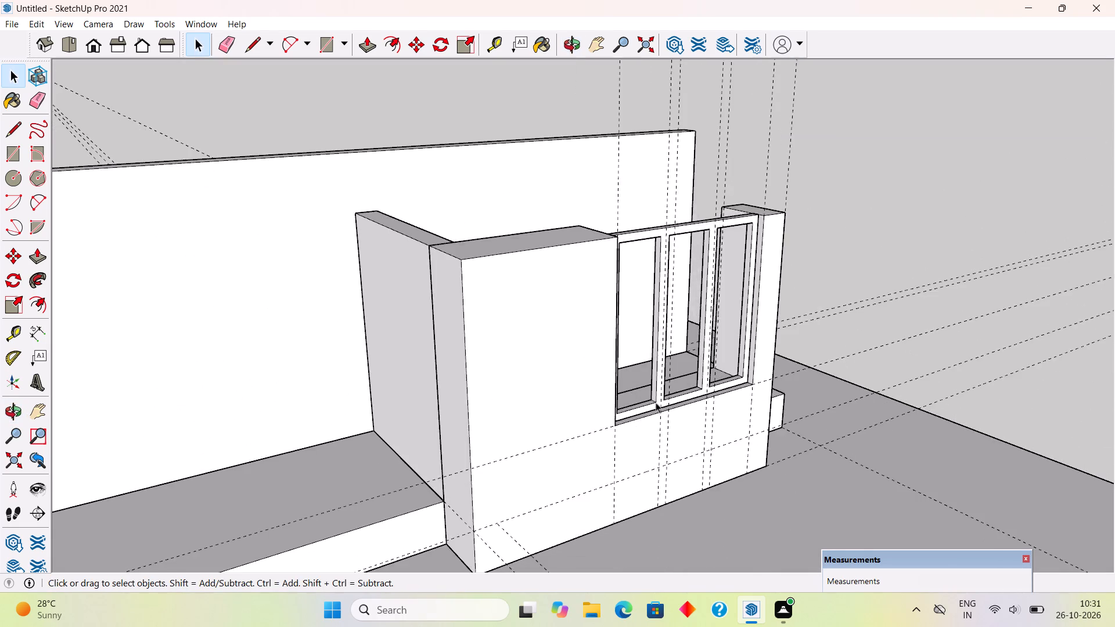
middle_click_drag(656, 402, 570, 319)
scroll(760, 396, "up", 2)
middle_click_drag(712, 451, 640, 452)
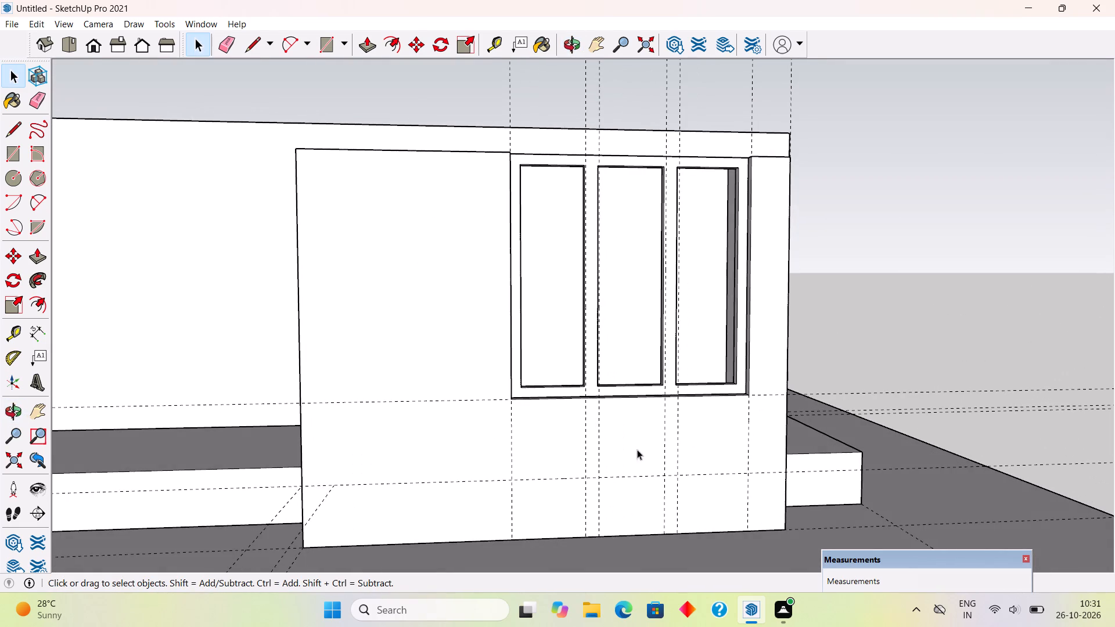
scroll(651, 181, "up", 3)
middle_click_drag(659, 217, 665, 264)
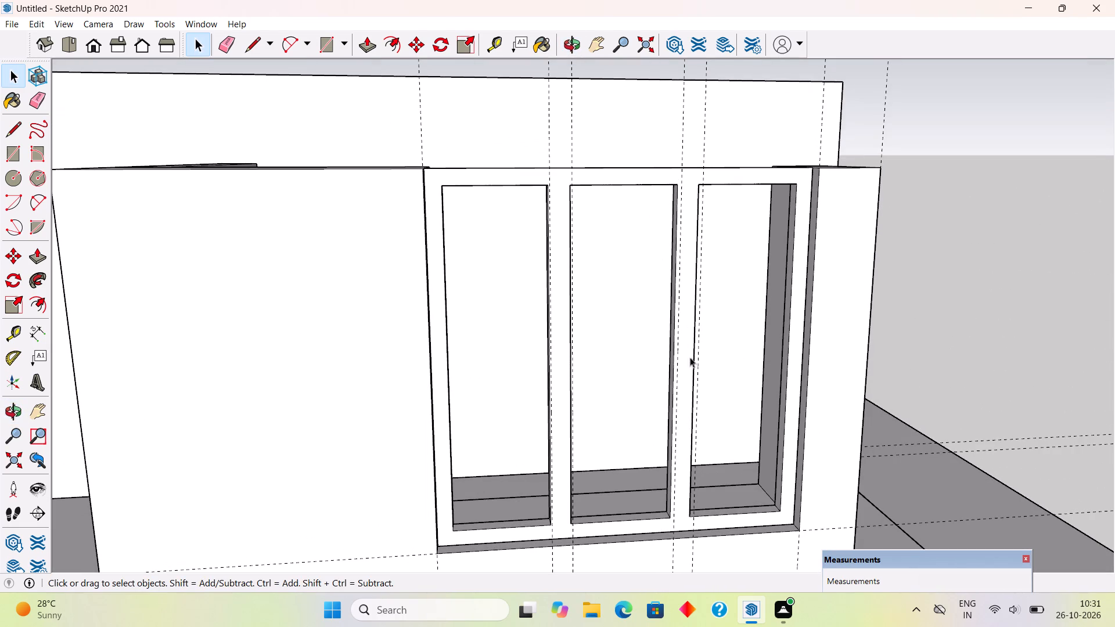
scroll(714, 550, "up", 1)
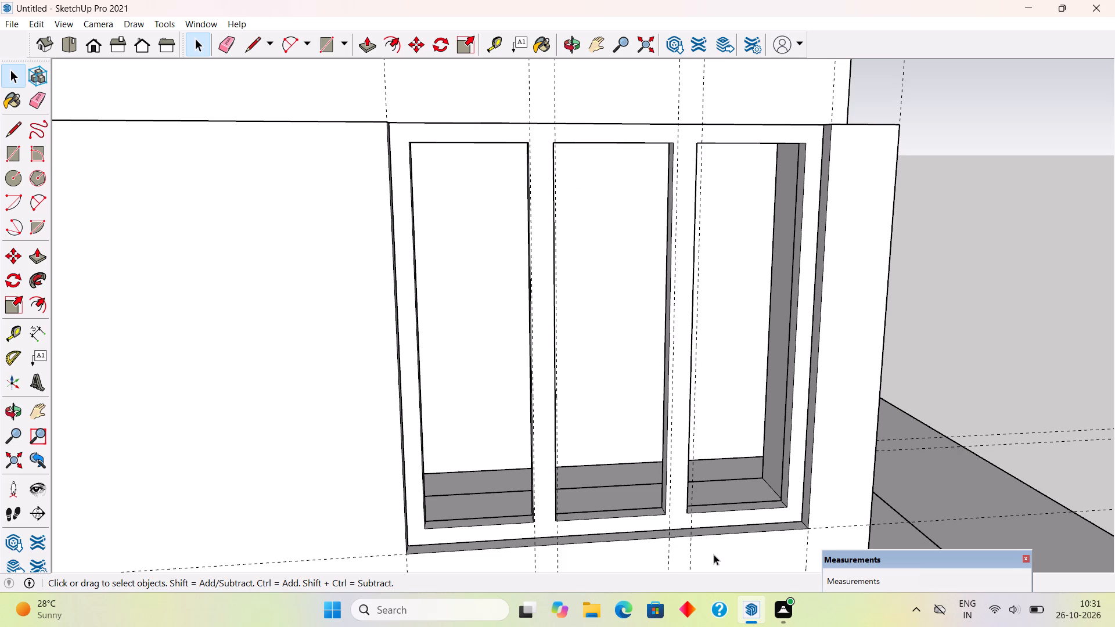
Place a vertical guide along the middle of the frame's inner jamb face, on the side next to the wide solid wall.
middle_click_drag(670, 475, 673, 425)
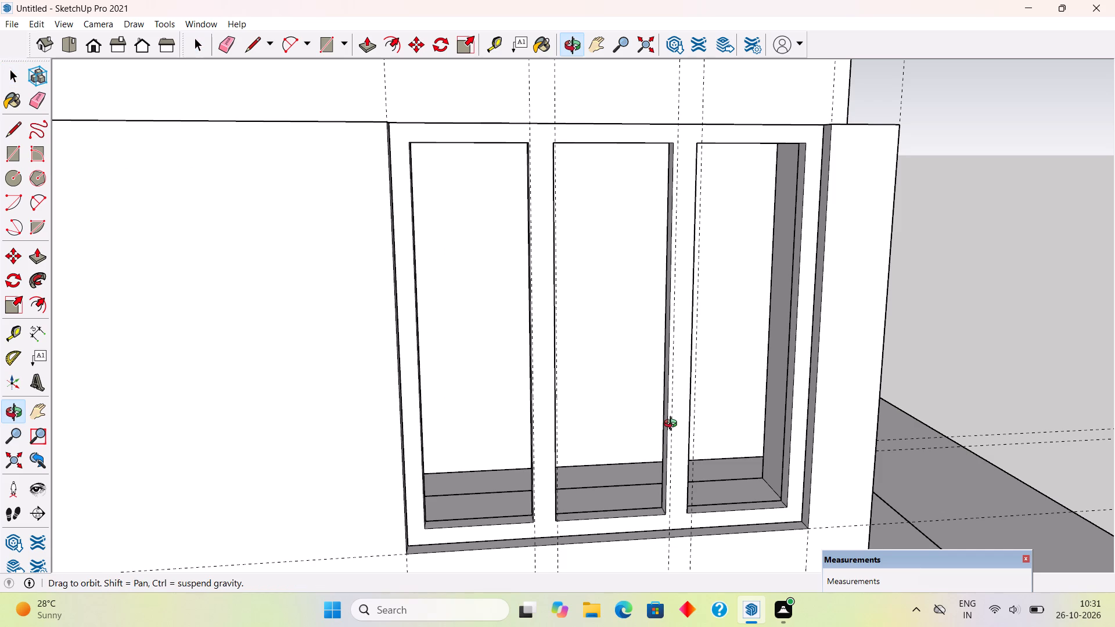
middle_click_drag(673, 425, 674, 416)
middle_click_drag(611, 448, 377, 485)
scroll(420, 313, "up", 4)
middle_click_drag(401, 337, 316, 390)
scroll(292, 240, "up", 3)
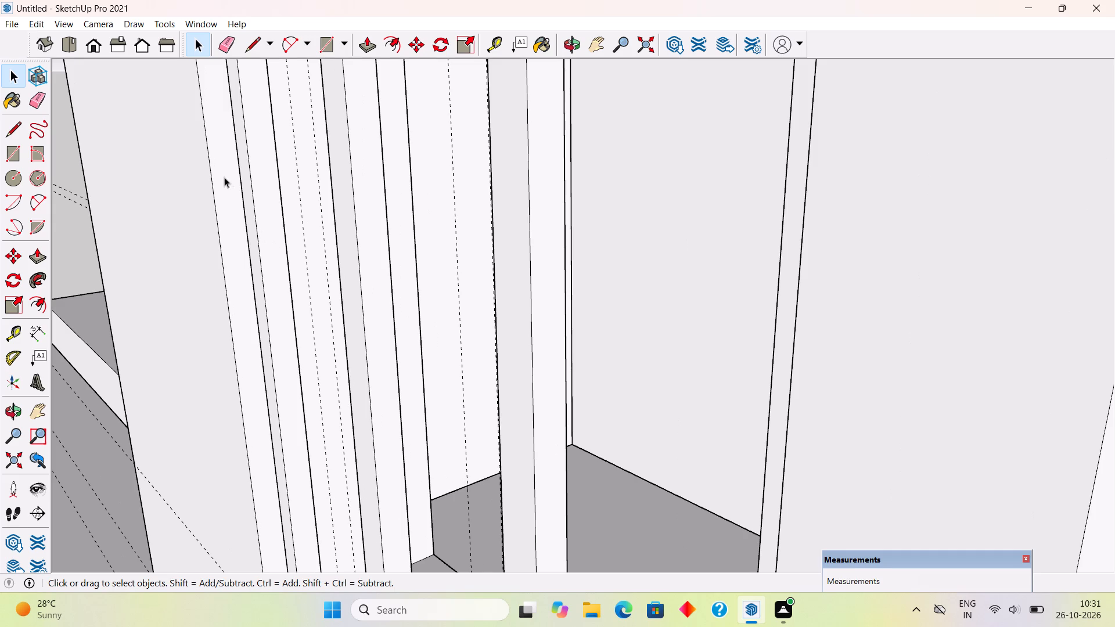
scroll(244, 307, "down", 6)
scroll(304, 322, "up", 1)
middle_click_drag(335, 428, 323, 350)
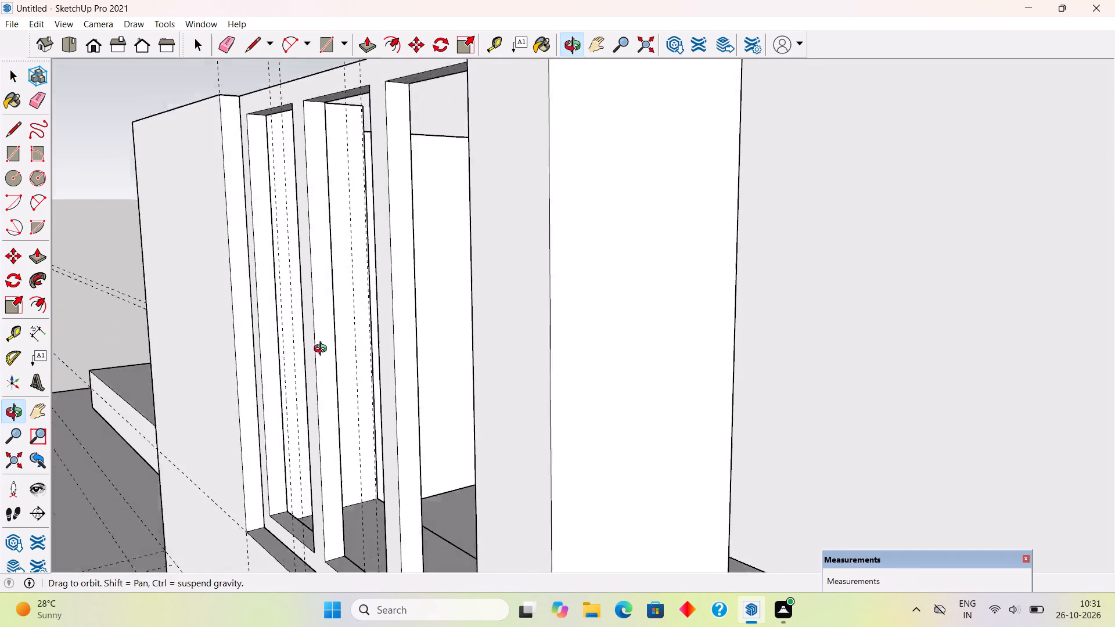
middle_click_drag(323, 350, 323, 345)
scroll(279, 401, "up", 4)
scroll(279, 401, "down", 6)
scroll(240, 183, "up", 1)
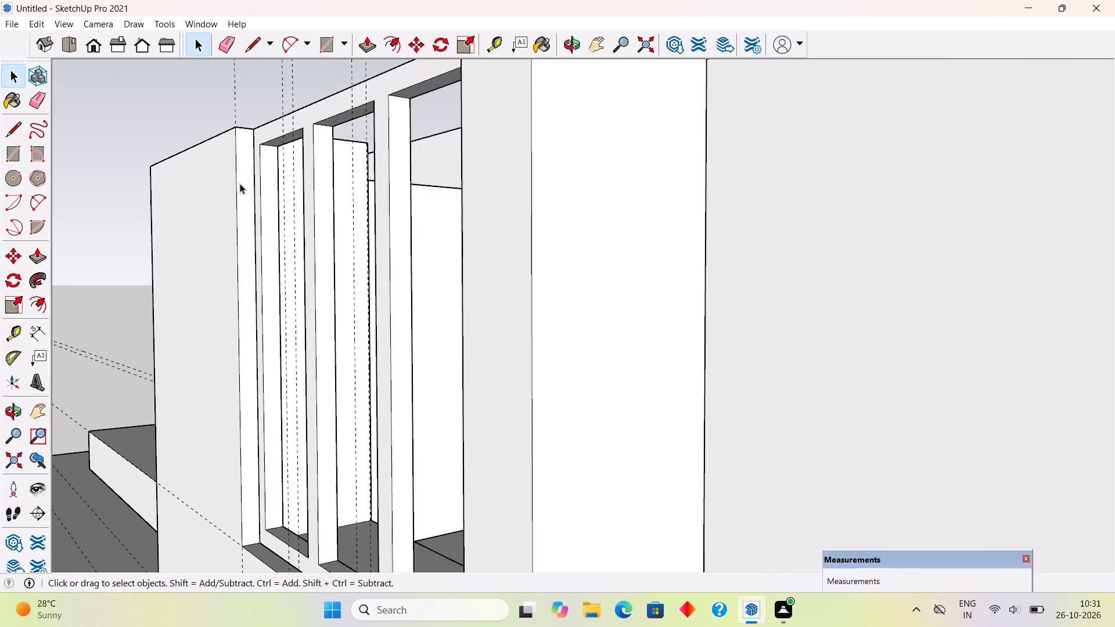
scroll(240, 183, "up", 1)
key("t")
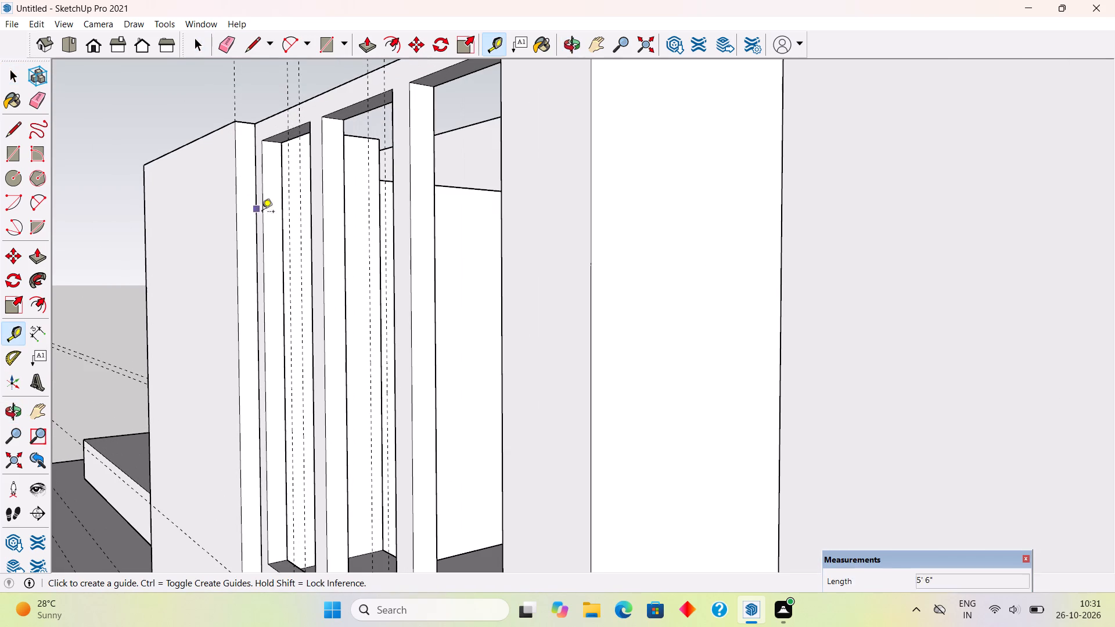
left_click(265, 217)
scroll(280, 176, "up", 5)
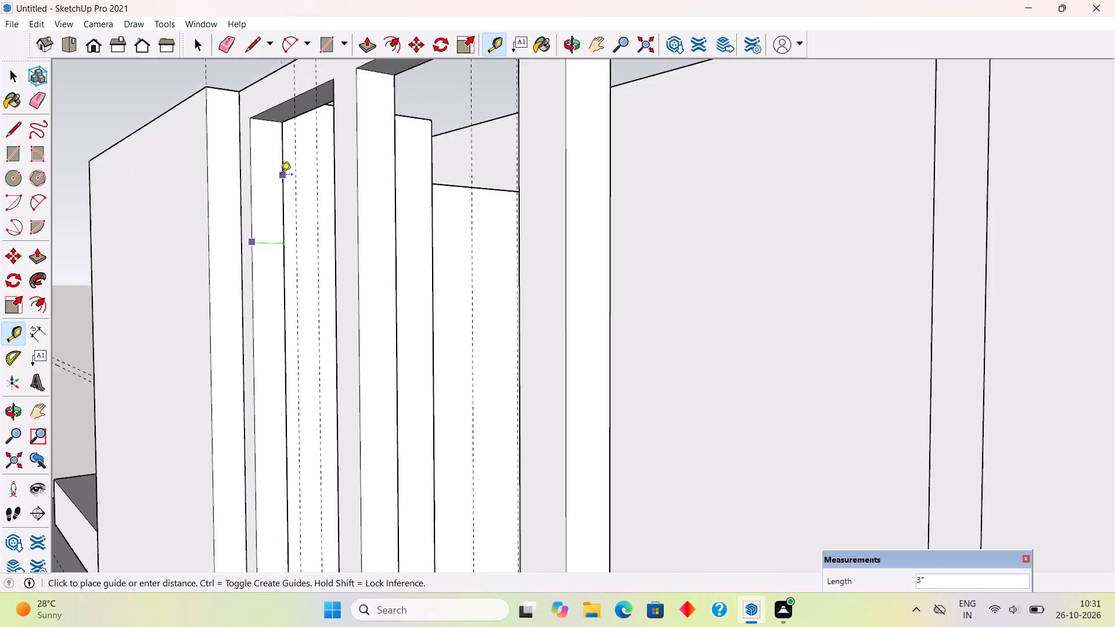
scroll(280, 175, "up", 3)
left_click(265, 102)
Place a second vertical guide 2" from the jamb's centre guide, toward the window opening.
middle_click_drag(276, 139, 285, 174)
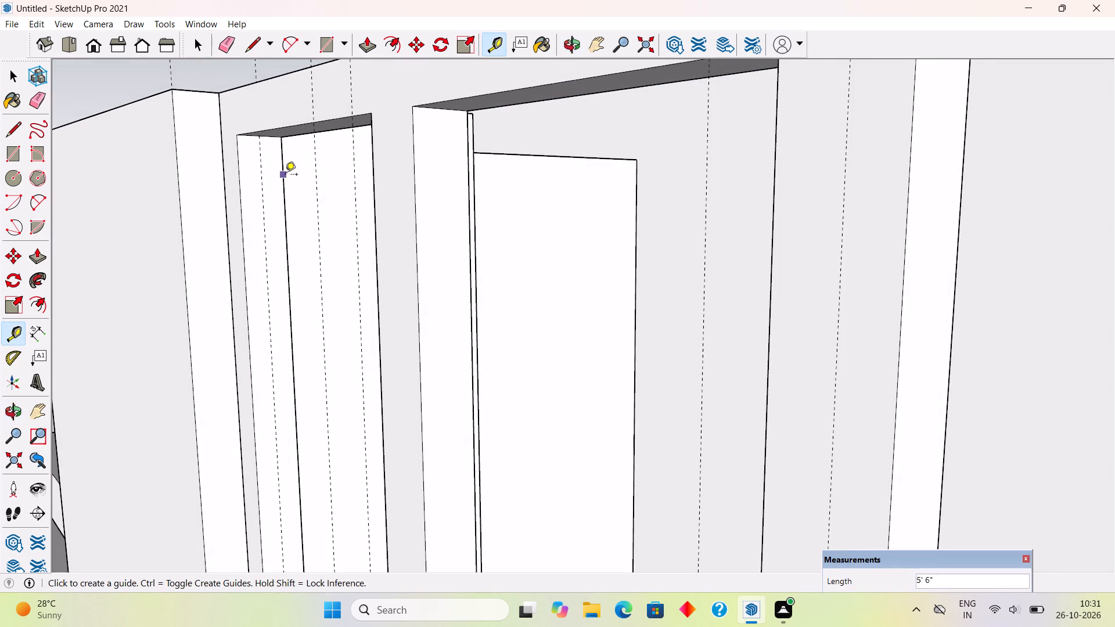
scroll(285, 175, "up", 4)
left_click(255, 164)
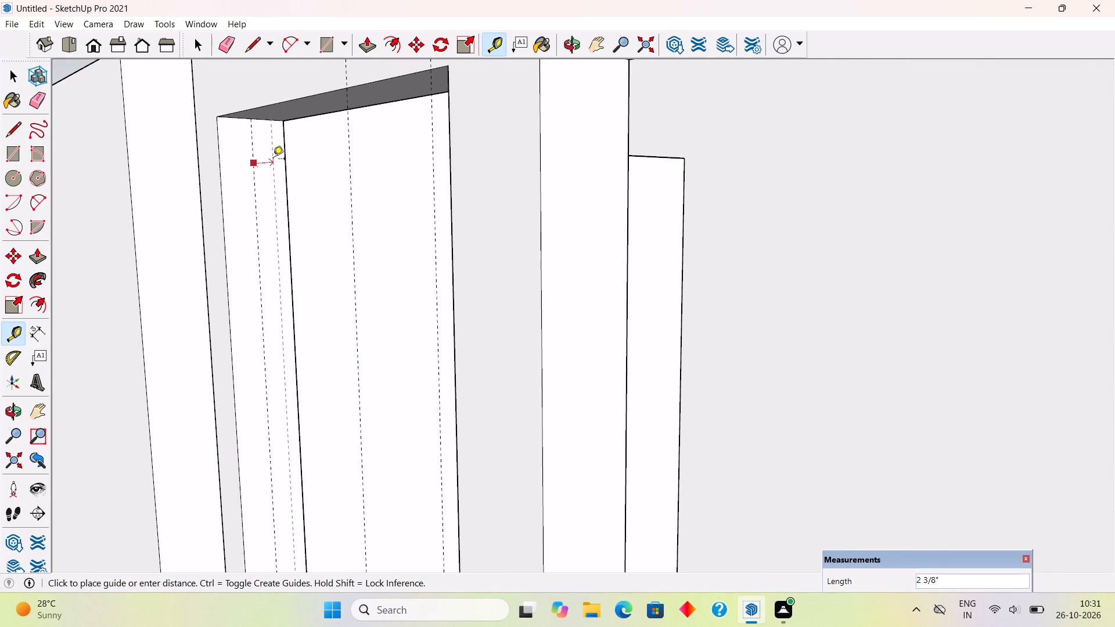
type("2\"")
key("Return")
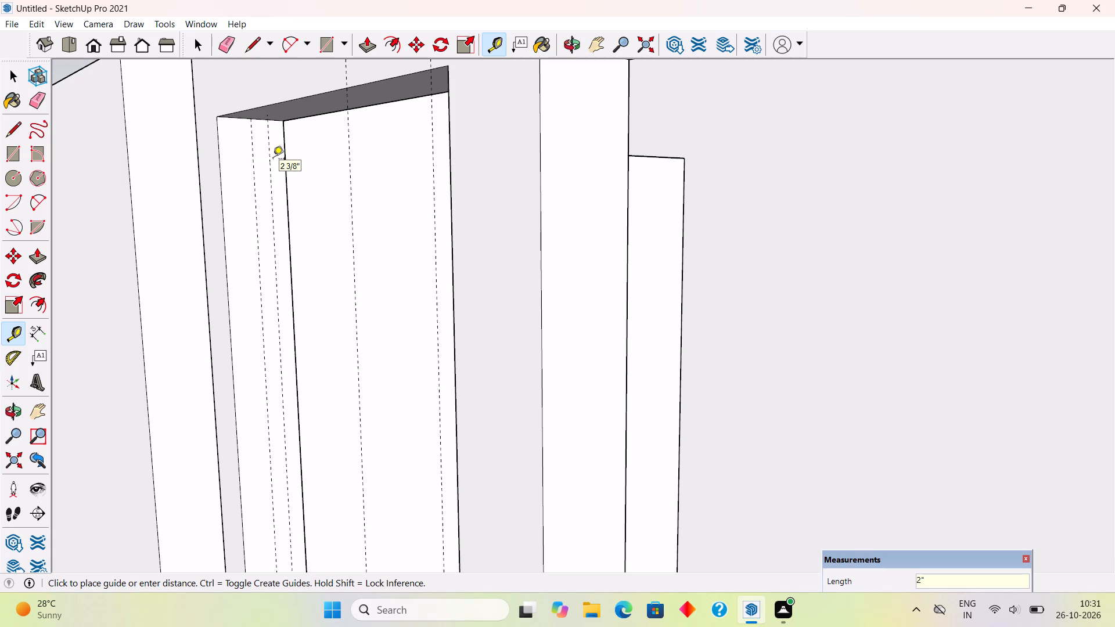
key("space")
Draw a circle of about 3/8" radius centred on the 2" guide, just below the top of the frame.
type("c")
scroll(265, 149, "up", 2)
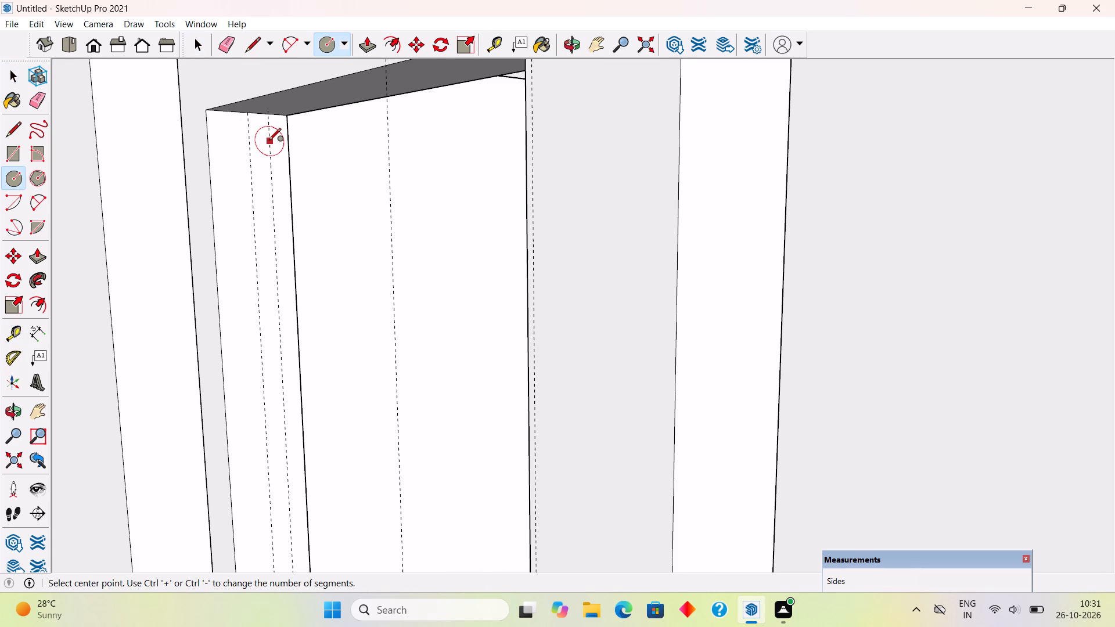
left_click(269, 168)
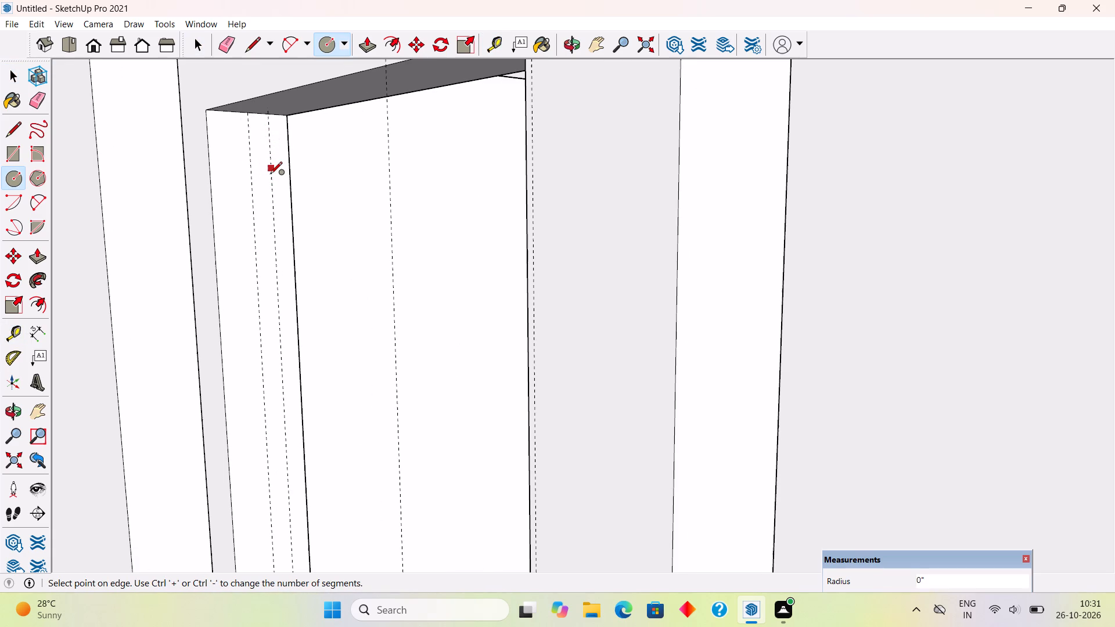
left_click(271, 179)
Pull the circle about 5' 3 13/16" across all three panes to the opposite jamb, forming a horizontal rod.
key("p")
left_click(276, 164)
left_click(275, 161)
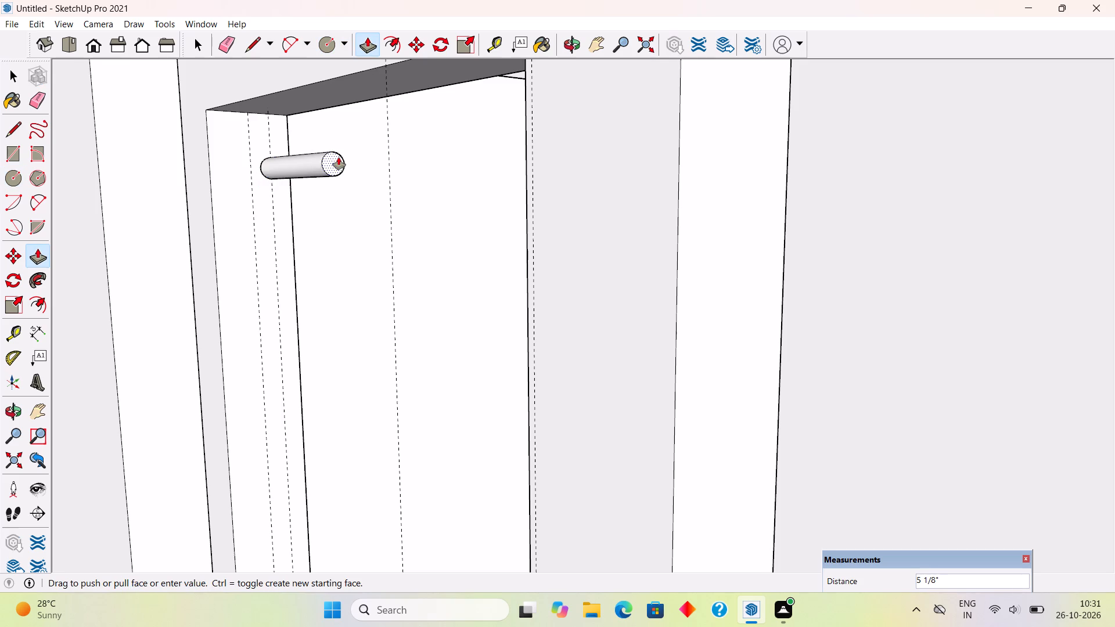
scroll(339, 157, "down", 16)
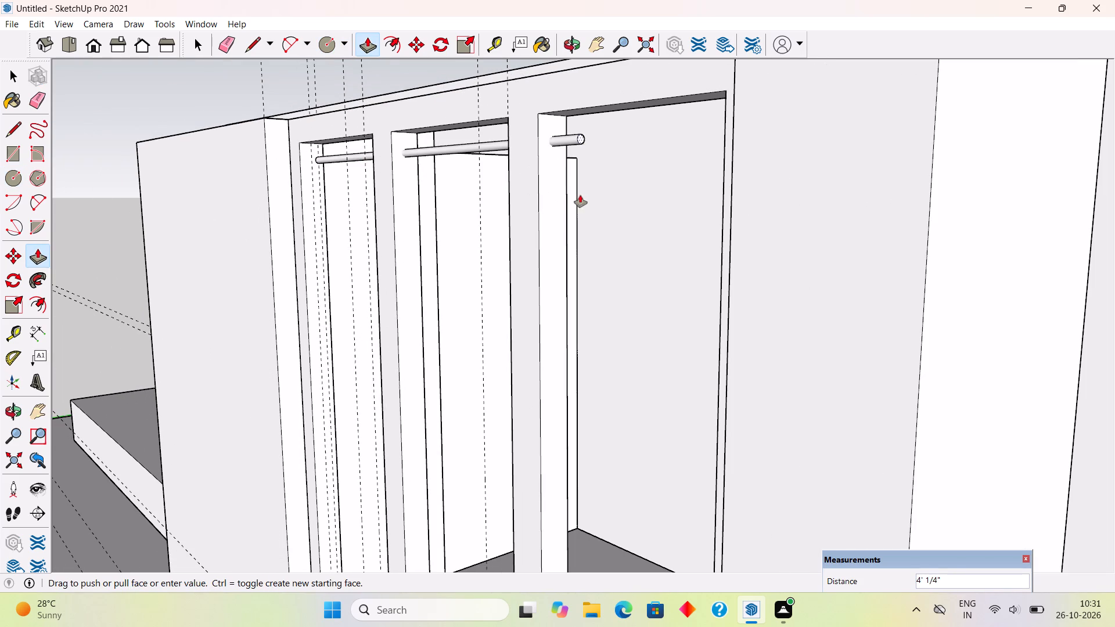
left_click(724, 175)
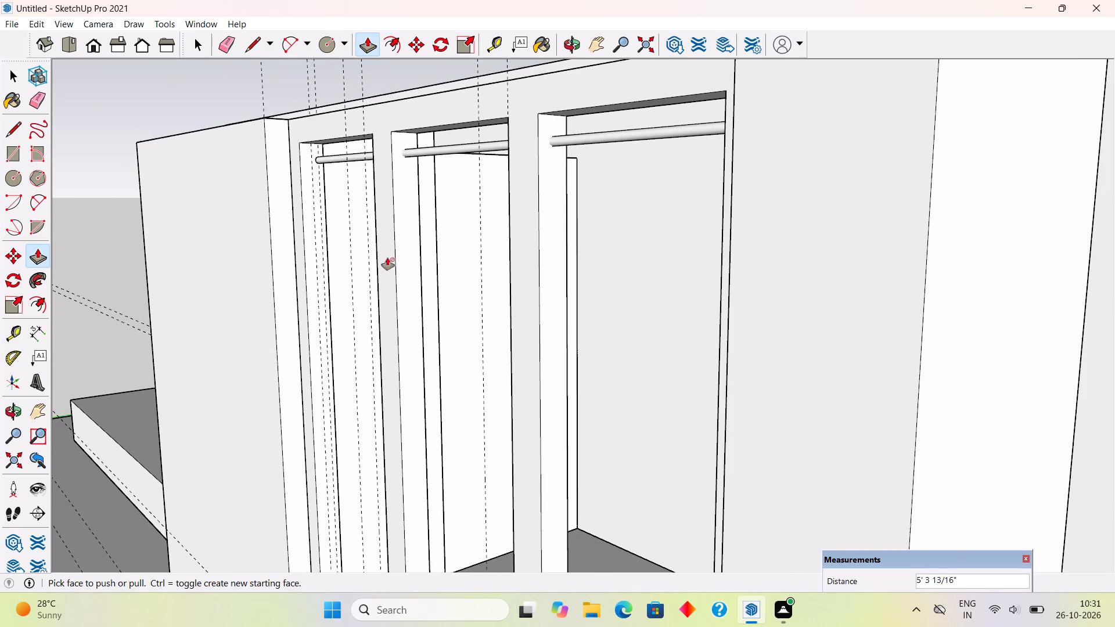
Select the whole horizontal rod and make it a group.
middle_click_drag(452, 269, 751, 247)
key("space")
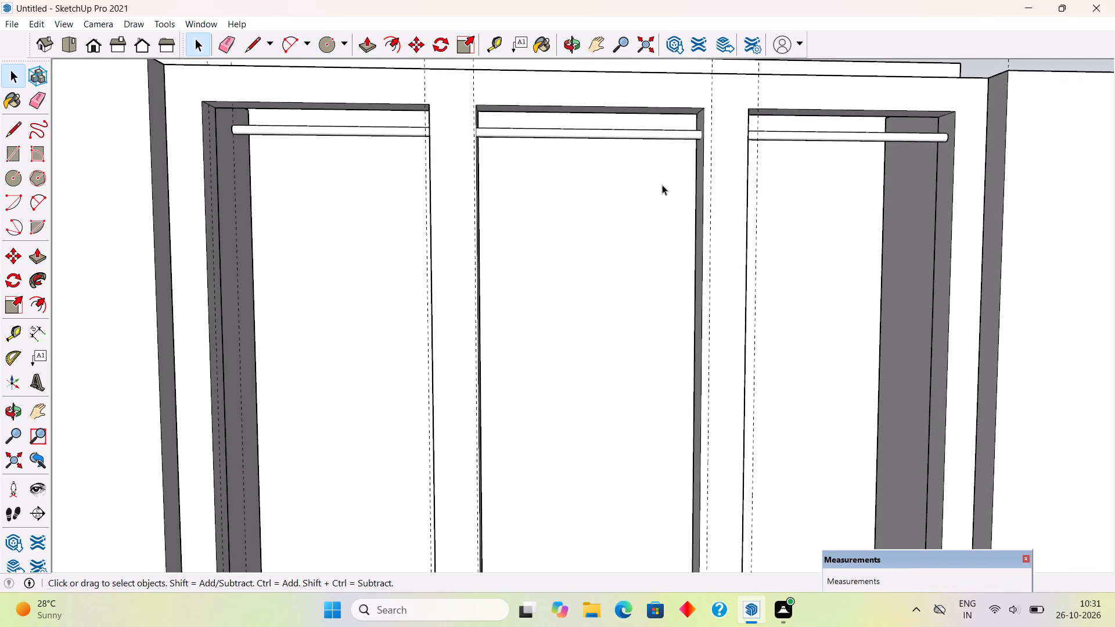
triple_click(575, 129)
right_click(575, 129)
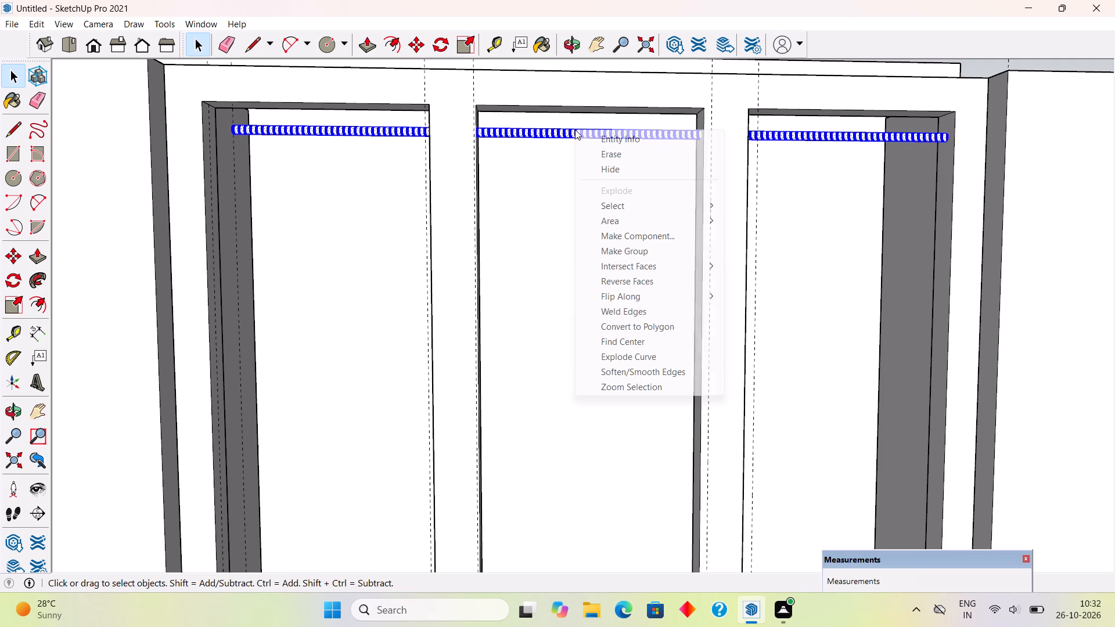
left_click(628, 250)
Copy the horizontal rod group 6" straight down and repeat the copy as an x7 array across the three panes.
scroll(628, 250, "down", 3)
middle_click_drag(705, 266, 702, 246)
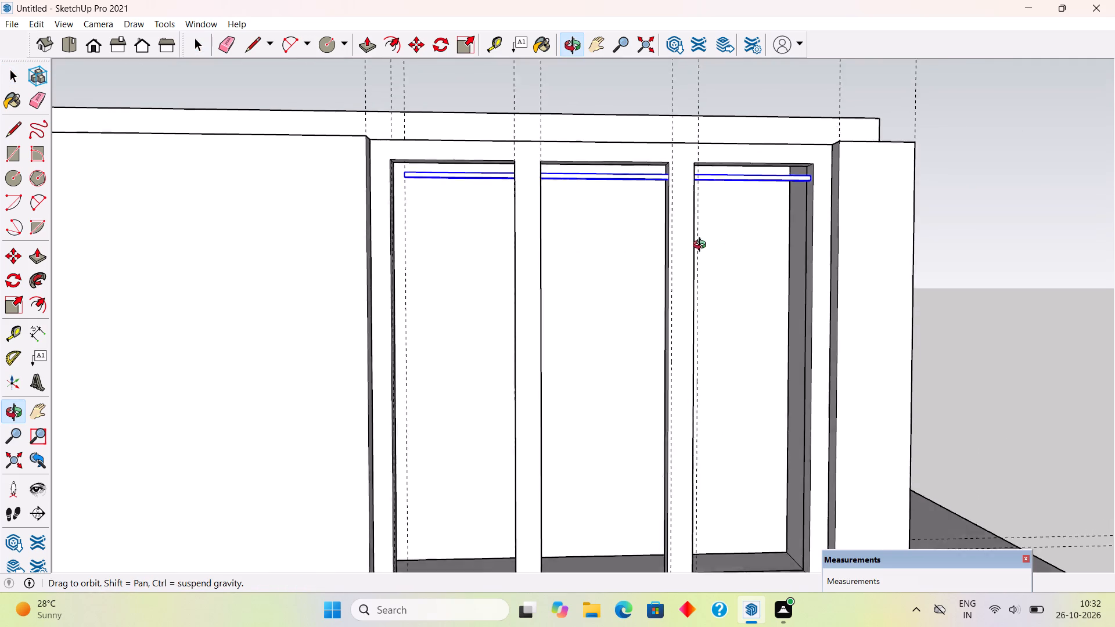
middle_click_drag(702, 246, 705, 206)
scroll(705, 204, "down", 1)
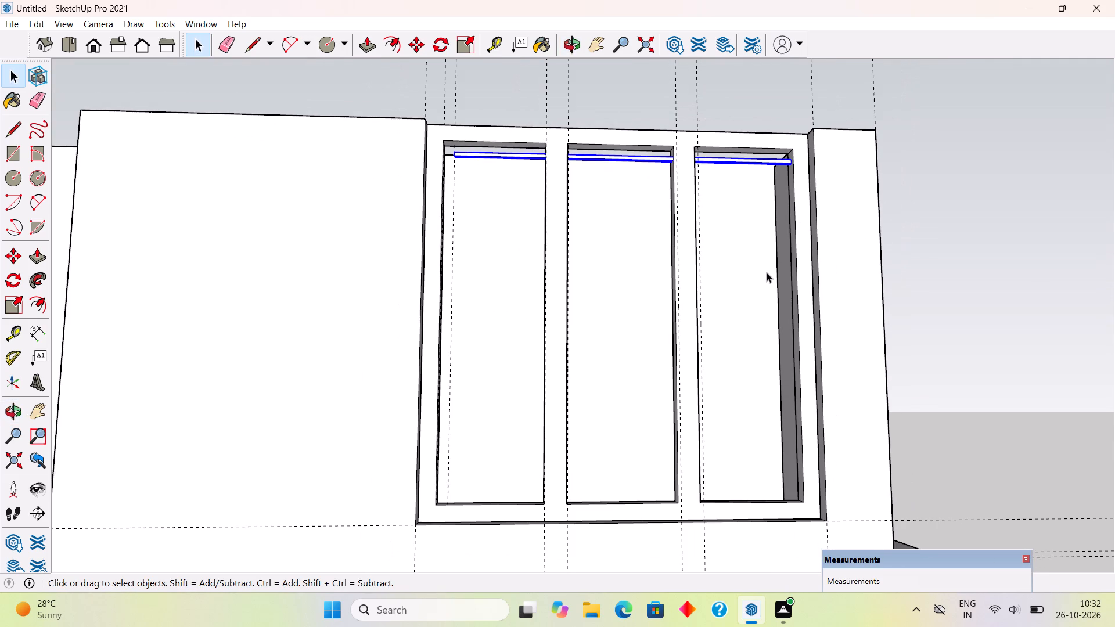
middle_click_drag(761, 256, 743, 315)
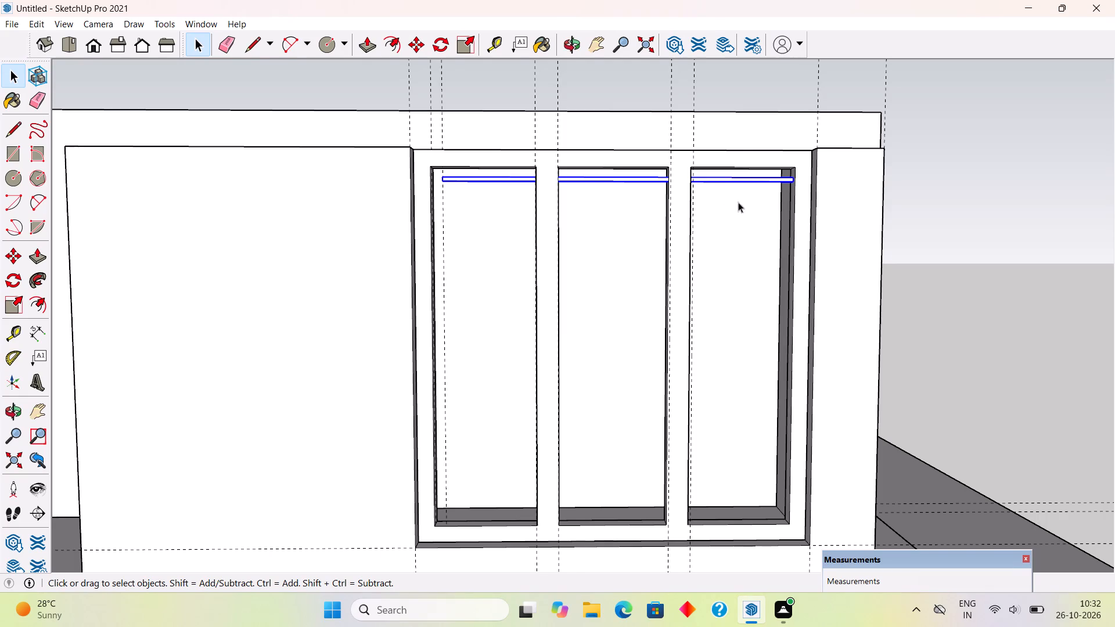
middle_click_drag(753, 214, 786, 236)
key("m")
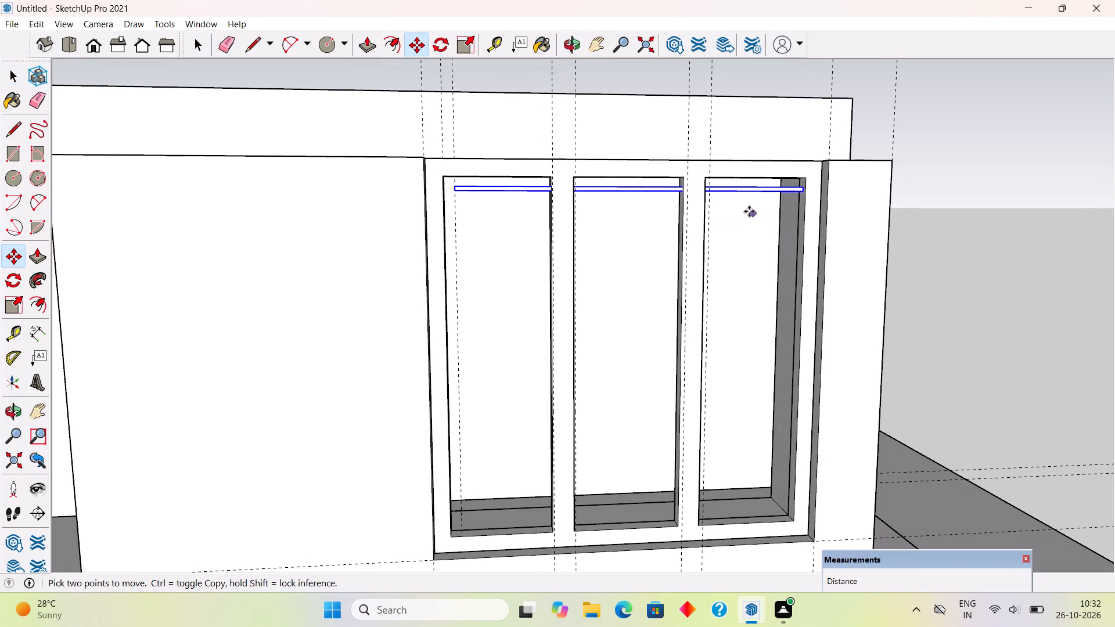
left_click(746, 193)
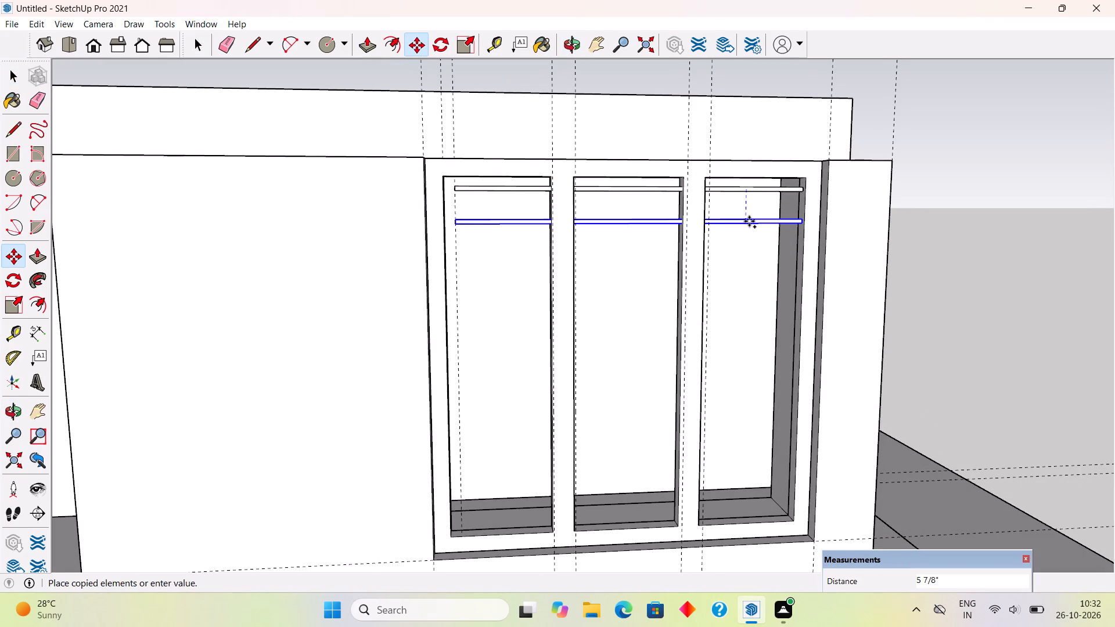
type("6\"")
key("Return")
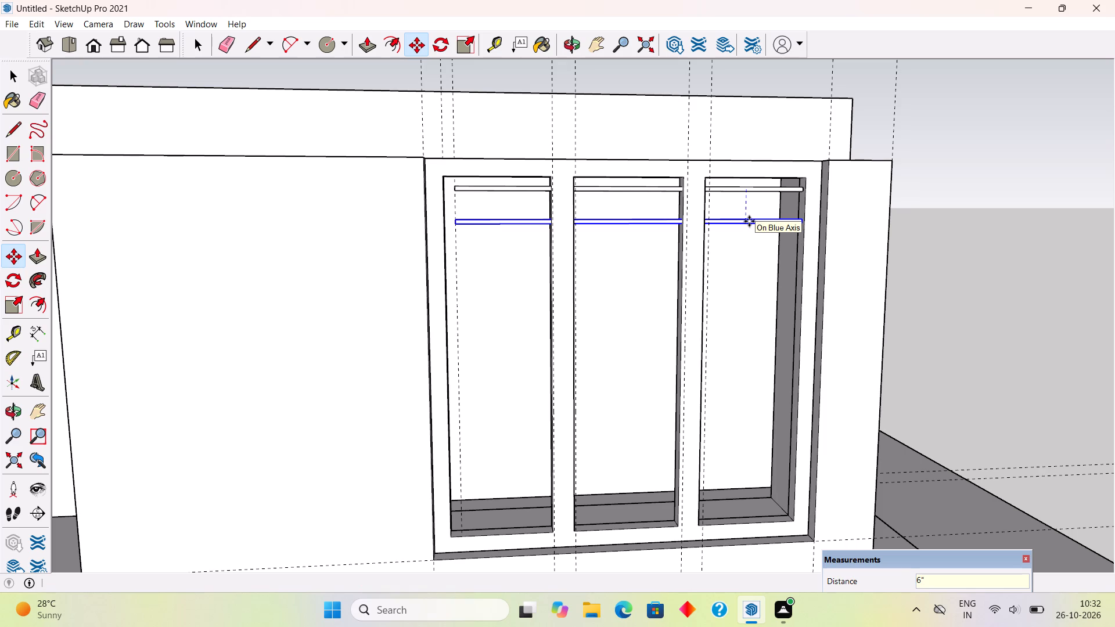
key("x")
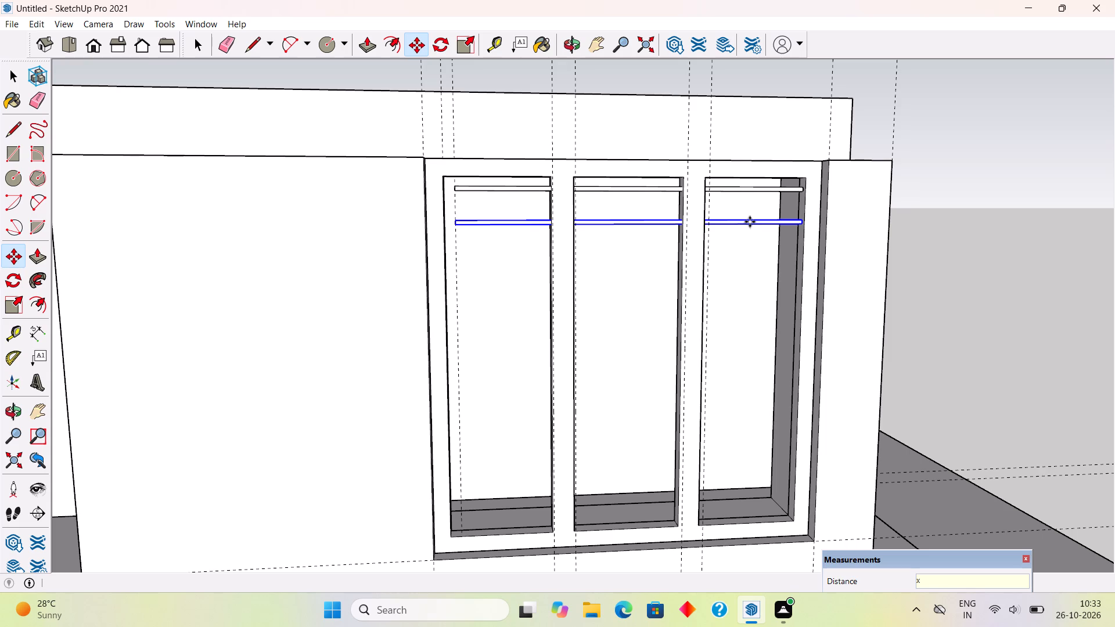
key("7")
key("Return")
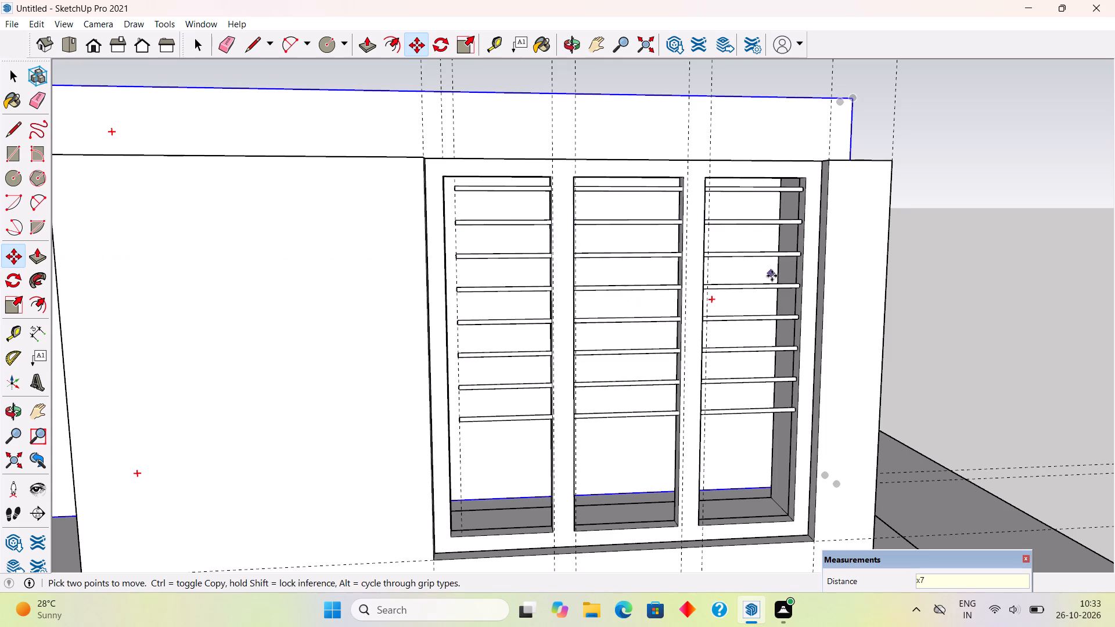
key("space")
Copy the lowest rod 6" straight down and repeat it as an x3 array to fill the rest of the frame.
scroll(723, 421, "down", 4)
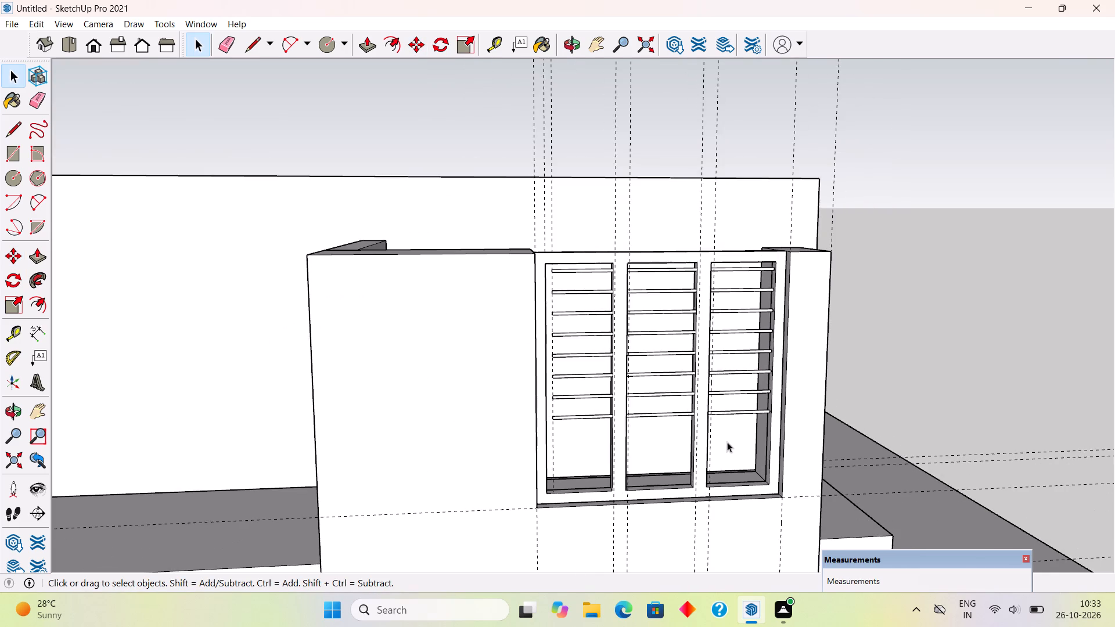
middle_click_drag(740, 498, 736, 423)
scroll(736, 423, "up", 5)
scroll(736, 423, "down", 3)
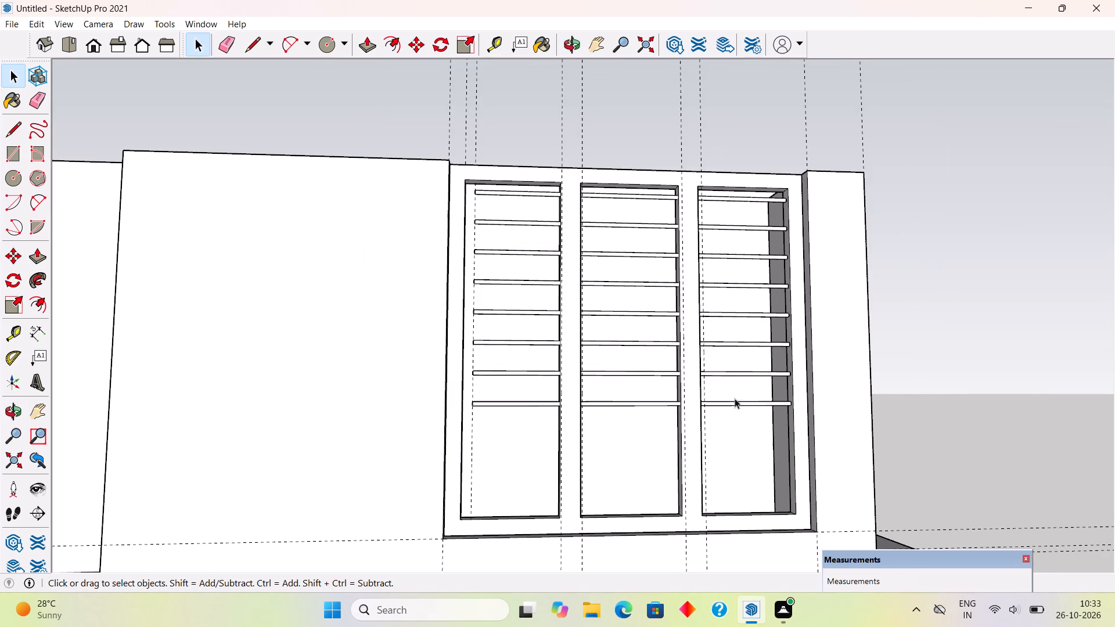
left_click(742, 402)
key("m")
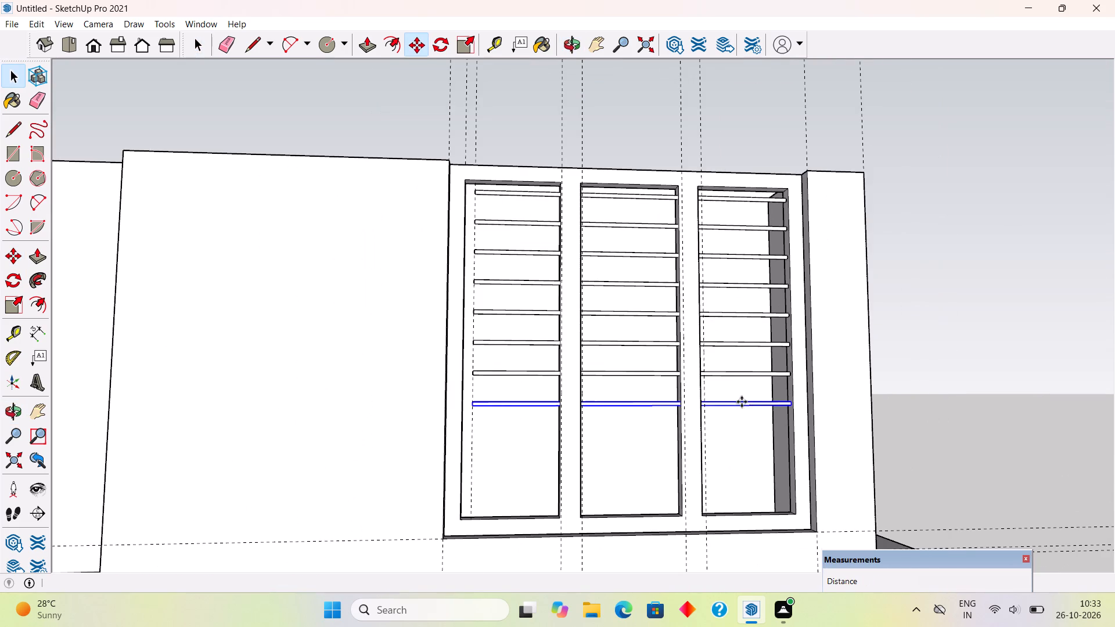
left_click(742, 402)
type("6\"")
key("Return")
type("x3")
key("Return")
key("space")
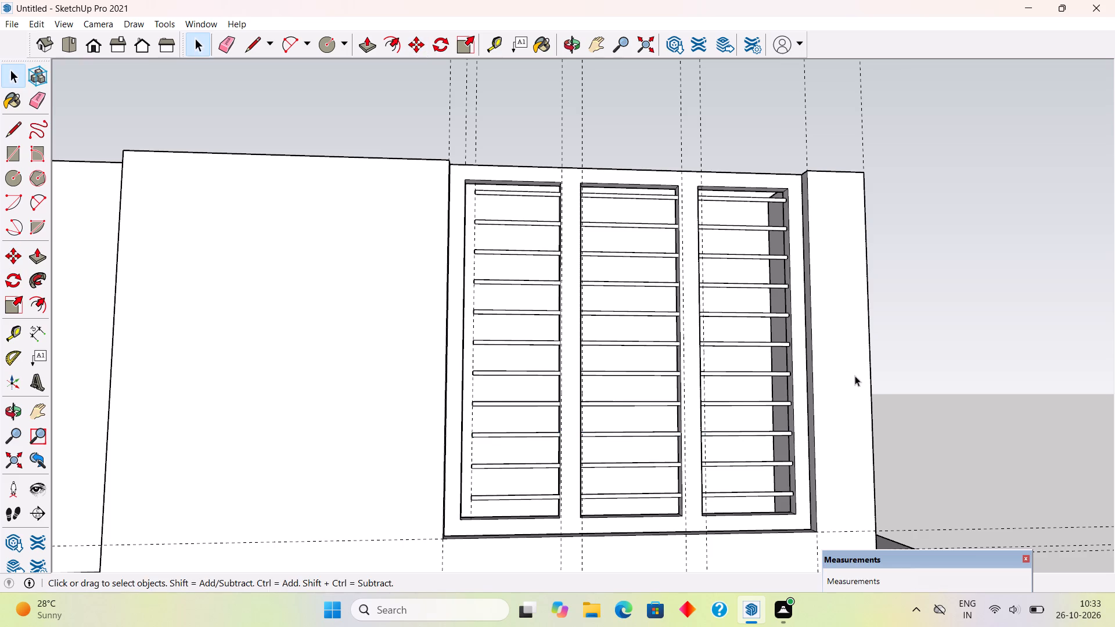
Draw a rectangle filling each of the three window openings, 1' 7" by 5' 6" for the first and 1' 8" by 5' 6" for the middle.
middle_click_drag(855, 379, 638, 540)
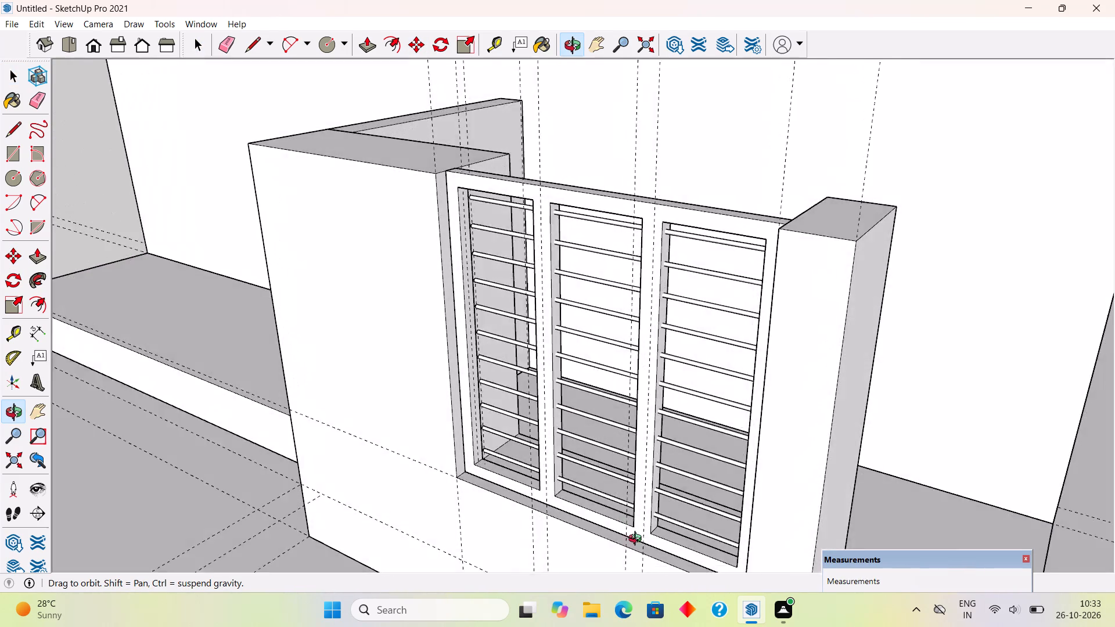
middle_click_drag(638, 540, 815, 529)
key("r")
scroll(409, 249, "up", 3)
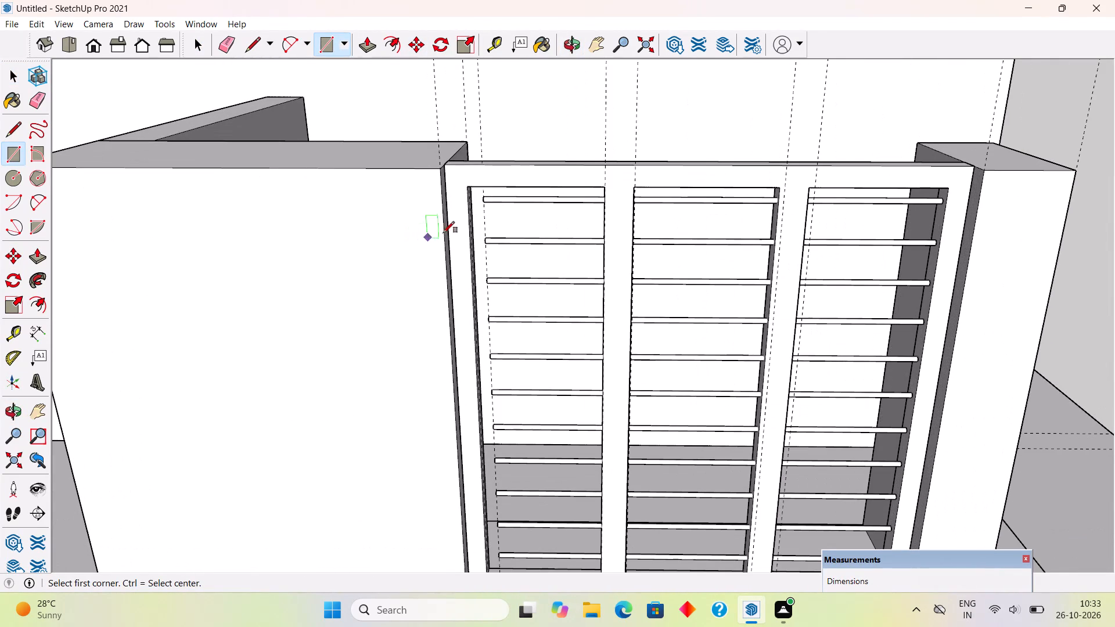
left_click(472, 191)
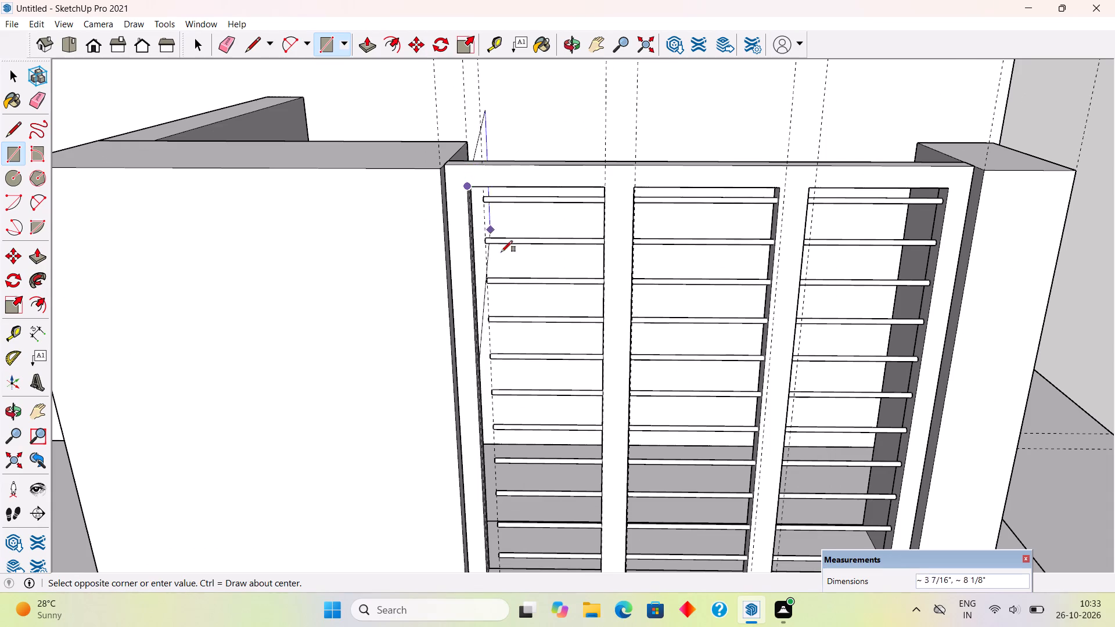
scroll(515, 285, "down", 4)
scroll(573, 496, "up", 3)
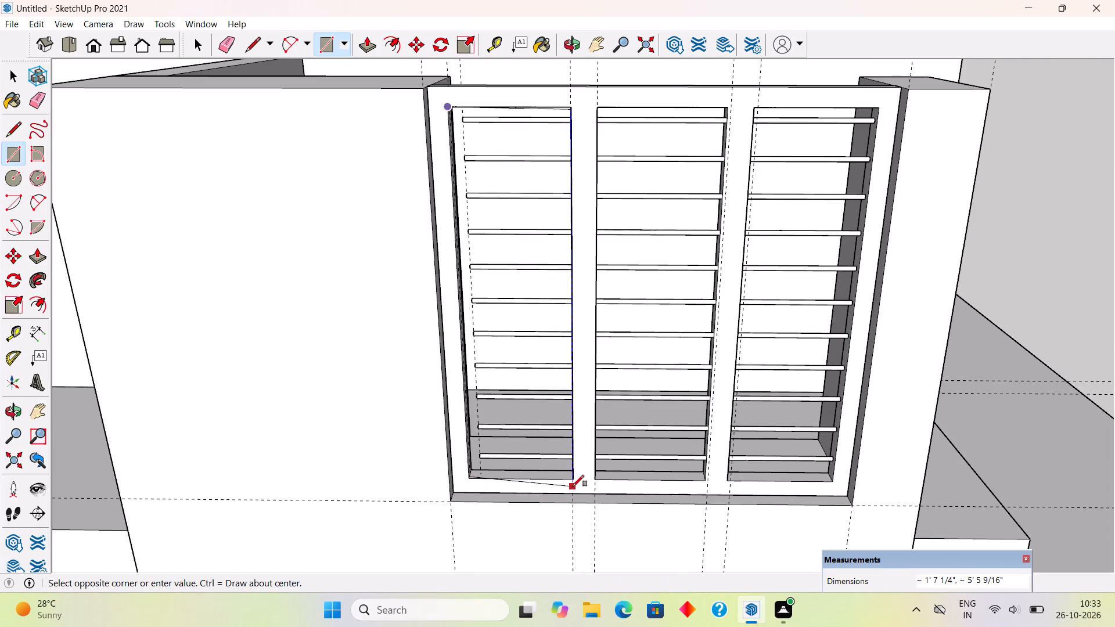
left_click(571, 477)
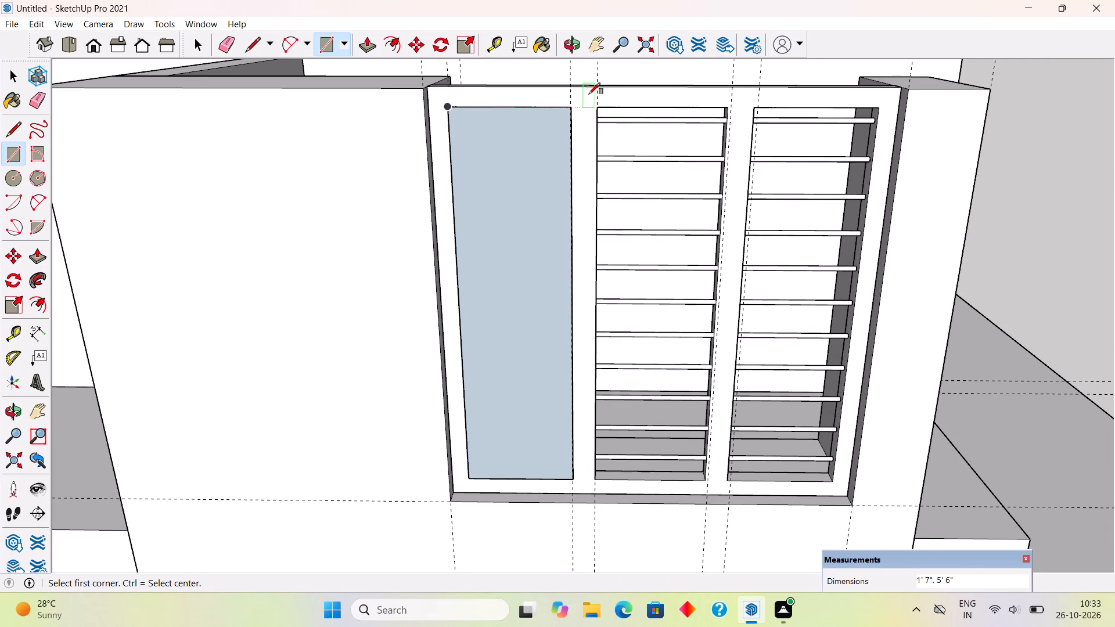
left_click(597, 110)
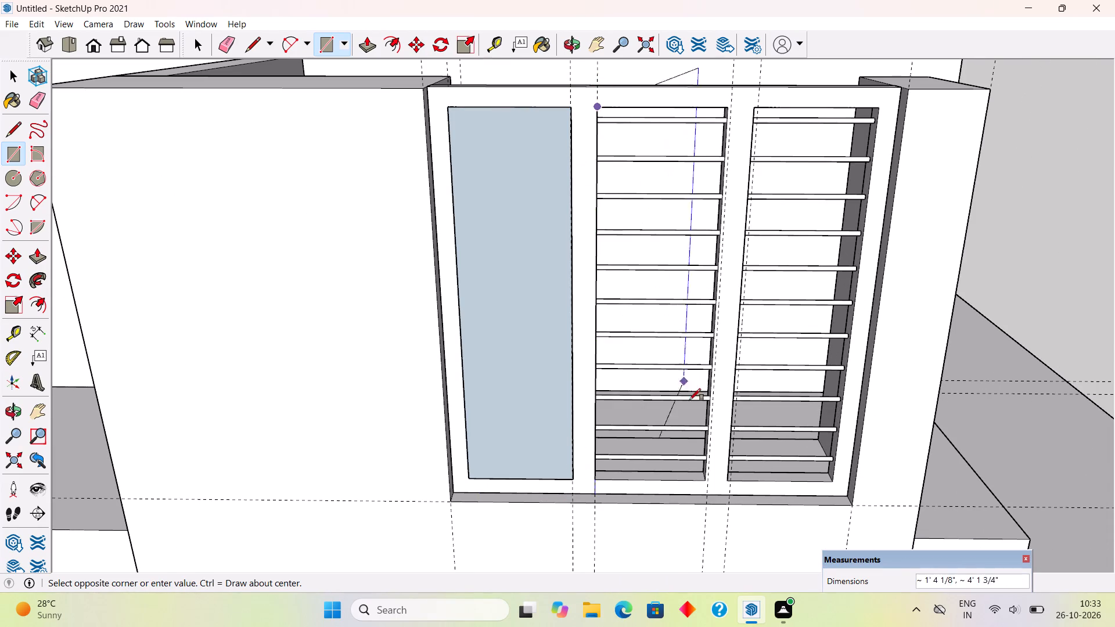
left_click(707, 477)
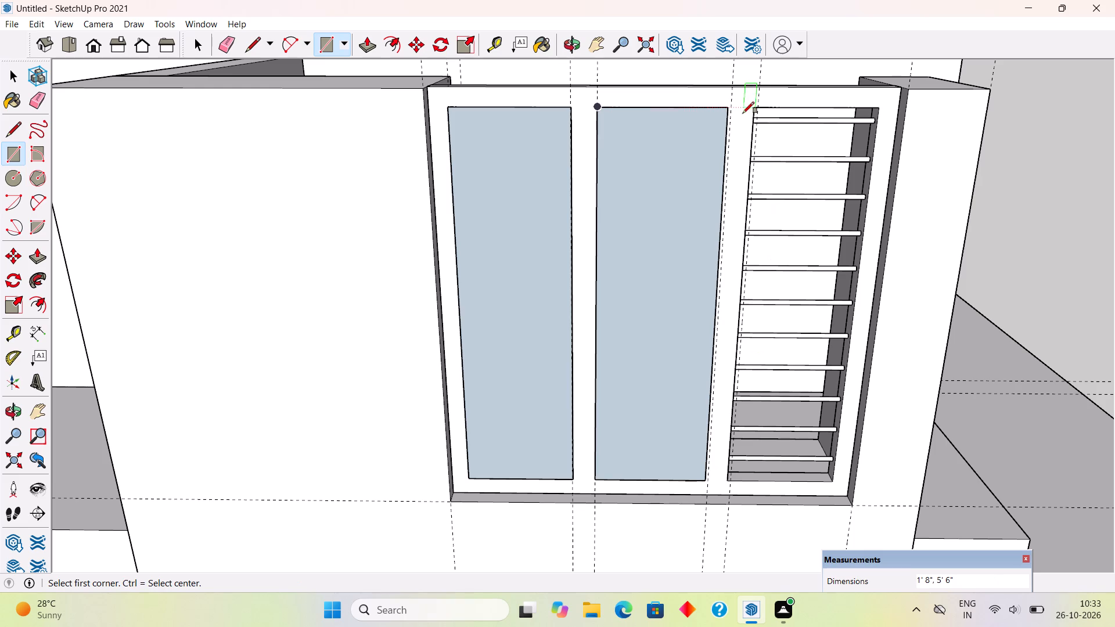
left_click(756, 109)
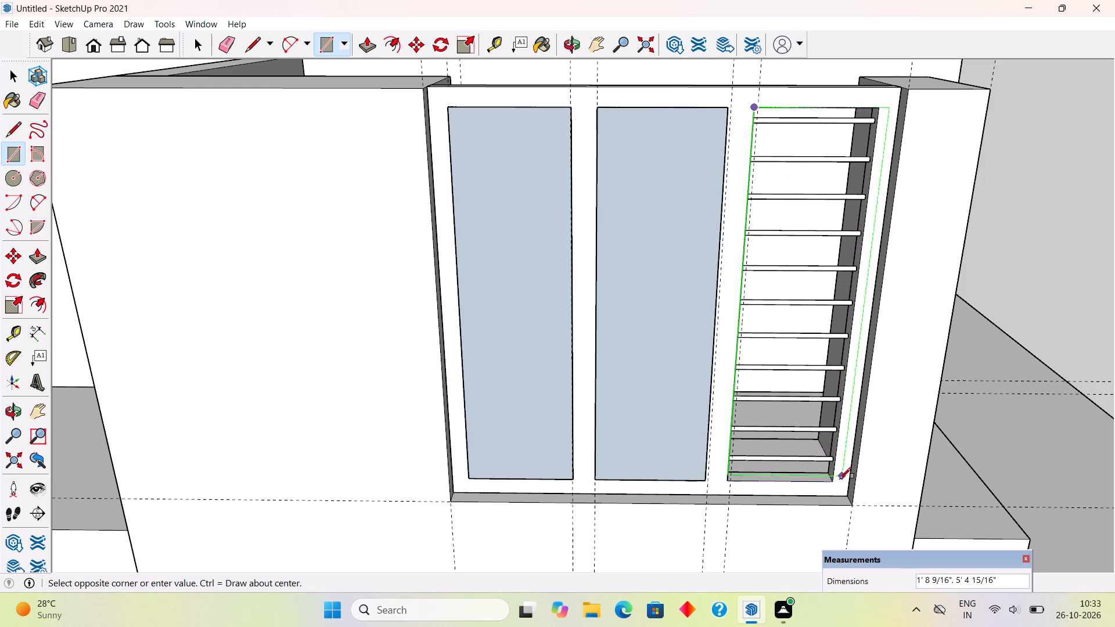
left_click(829, 481)
key("space")
Make each of the three window pane rectangles, with its edges, a separate group.
triple_click(803, 391)
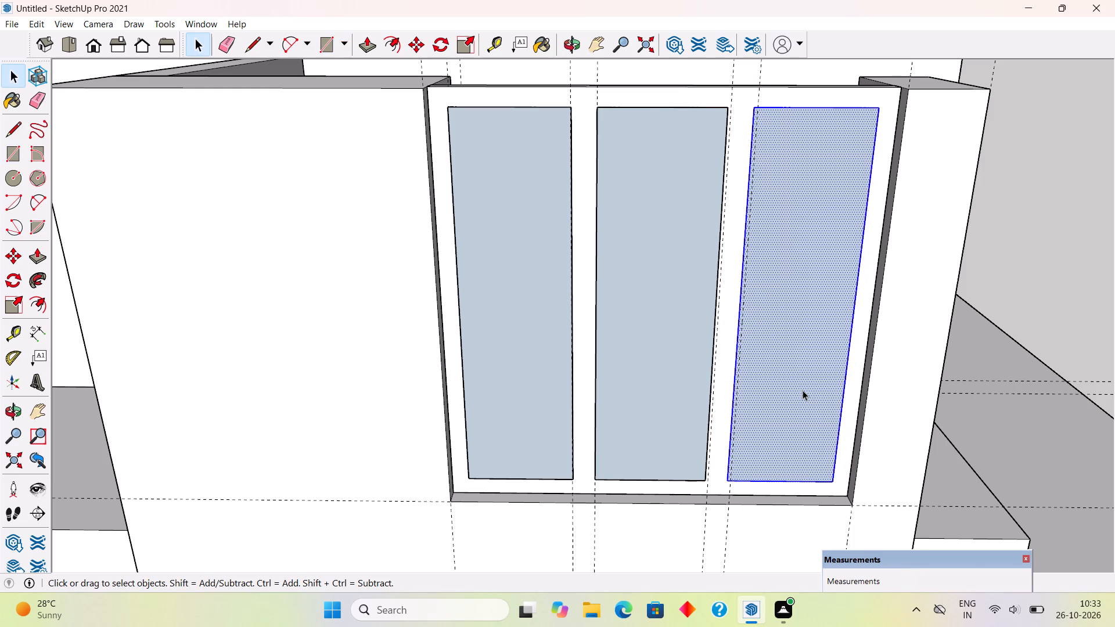
right_click(803, 390)
left_click(889, 307)
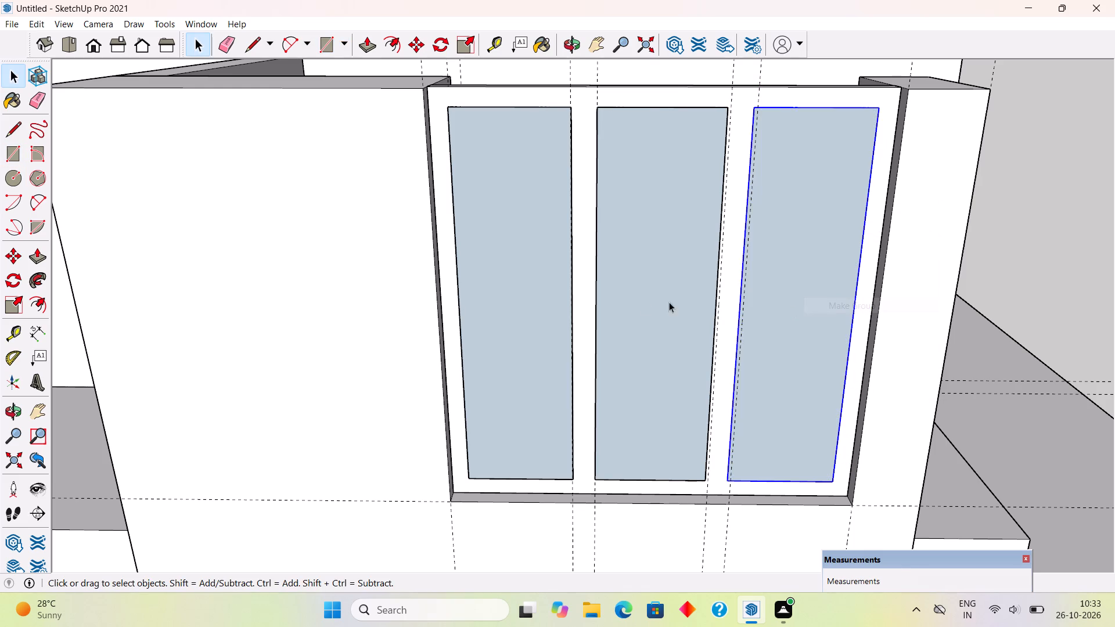
triple_click(644, 302)
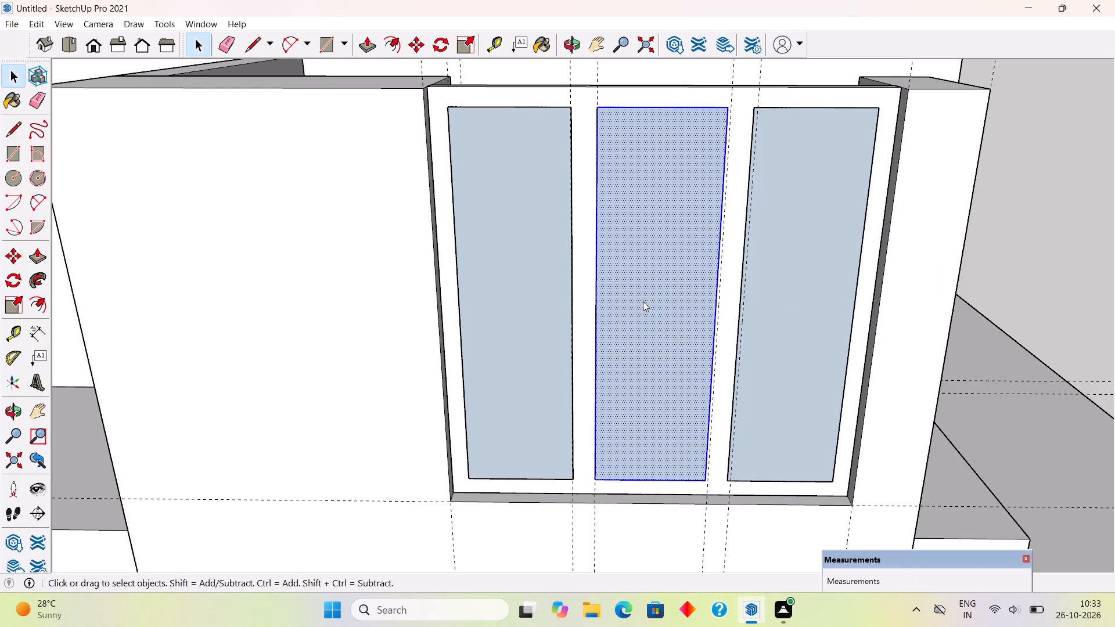
right_click(643, 301)
left_click(692, 421)
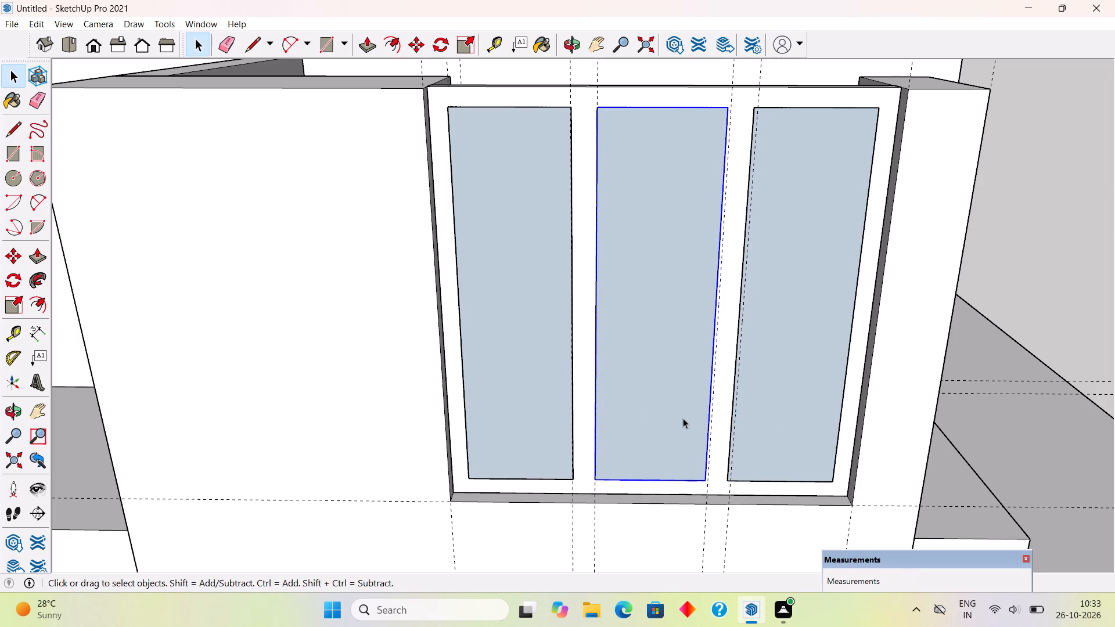
triple_click(545, 398)
right_click(545, 397)
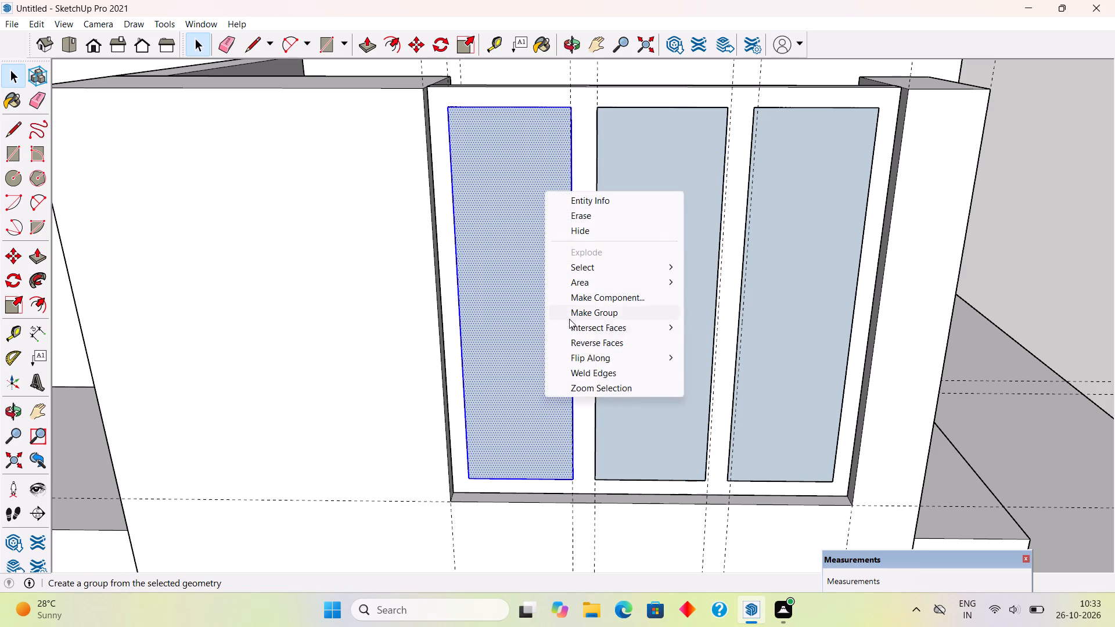
left_click(570, 316)
Examine the front block and its paned window from the front, both sides and above.
scroll(570, 316, "down", 11)
middle_click_drag(686, 438, 692, 243)
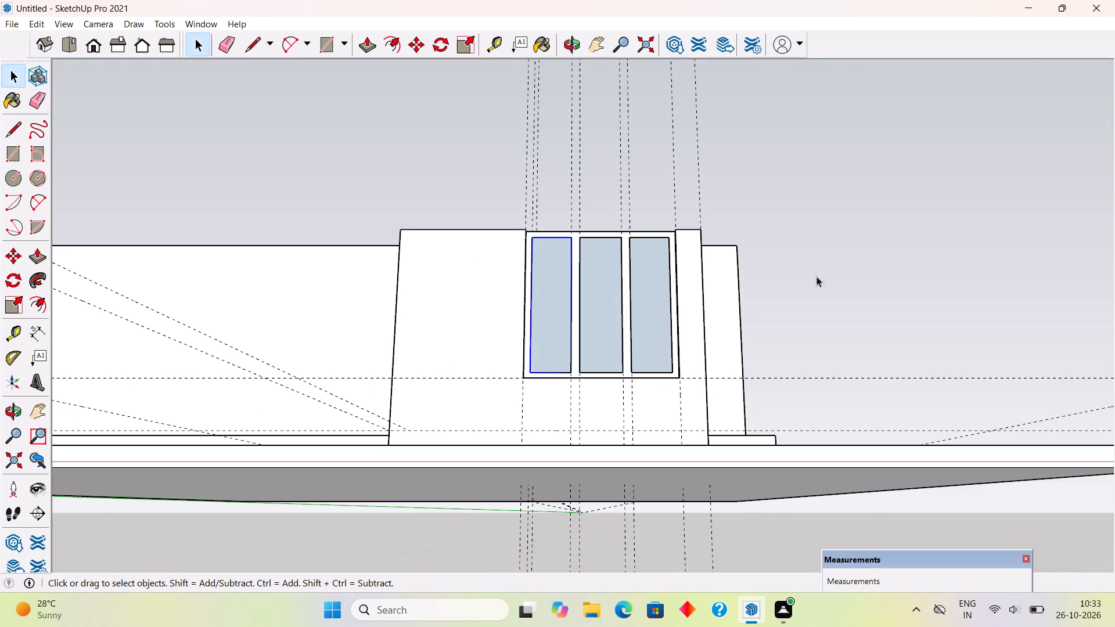
left_click(845, 279)
middle_click_drag(769, 325, 405, 465)
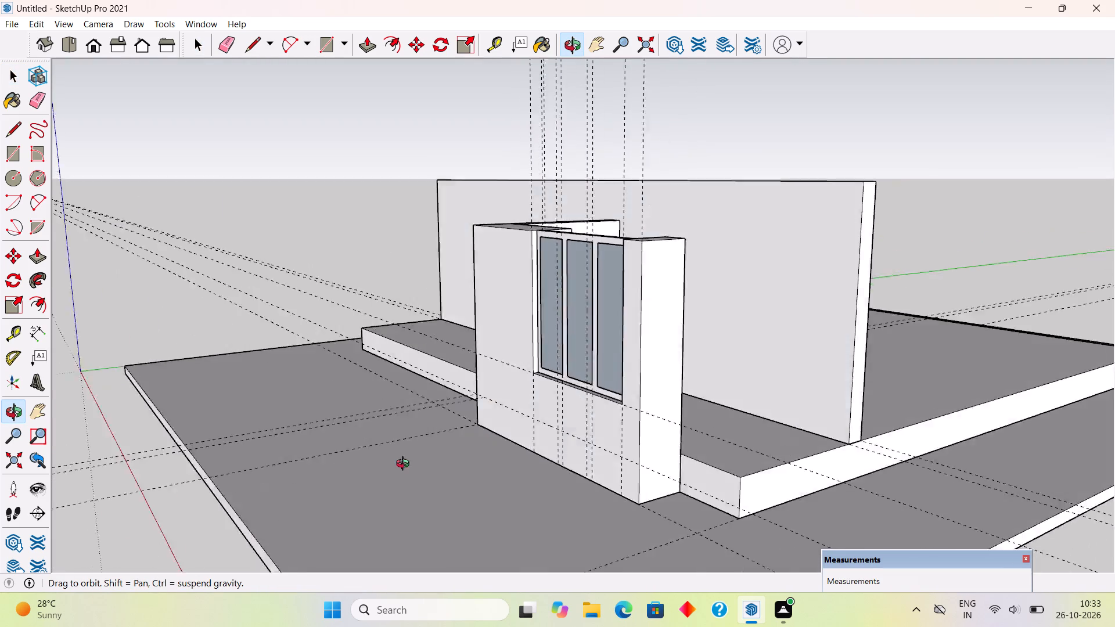
middle_click_drag(405, 465, 808, 434)
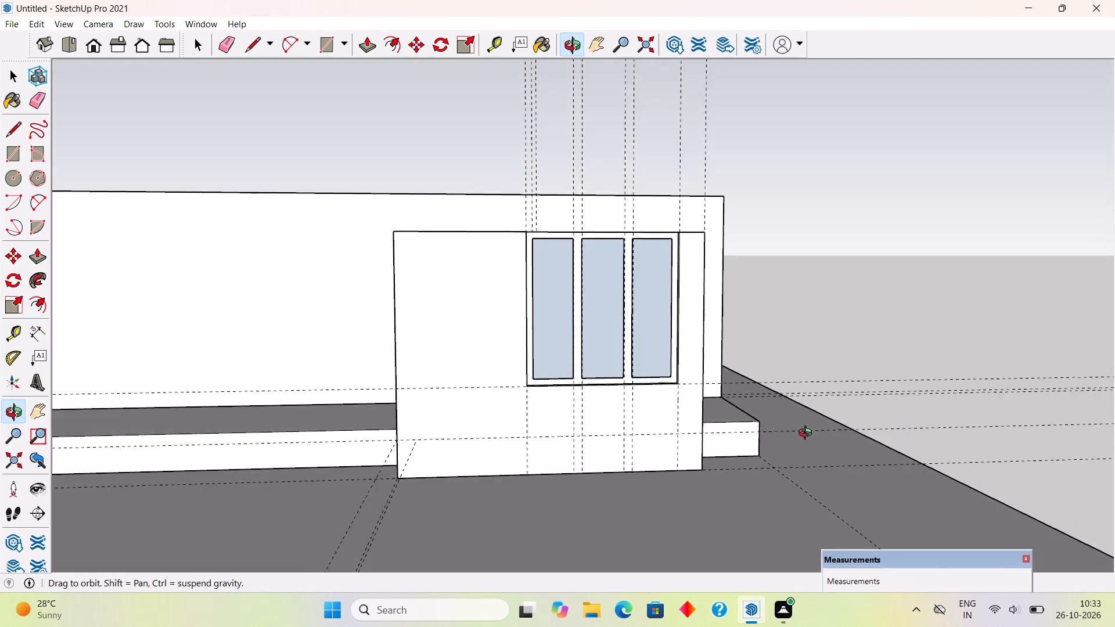
middle_click_drag(808, 434, 762, 391)
middle_click_drag(642, 520, 930, 554)
middle_click_drag(624, 367, 618, 395)
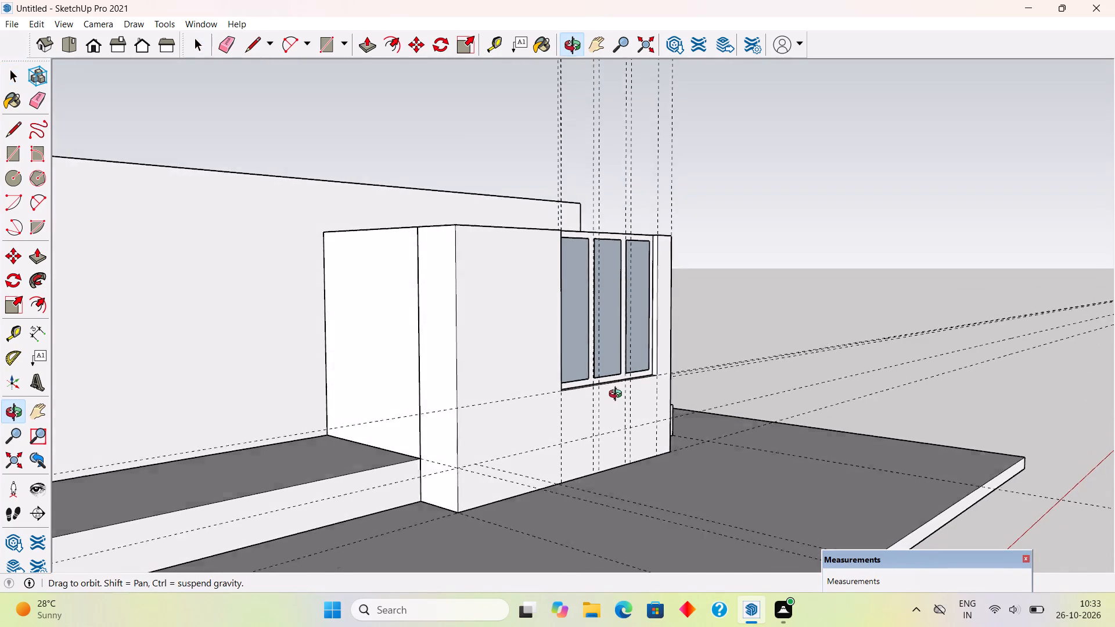
middle_click_drag(618, 395, 607, 416)
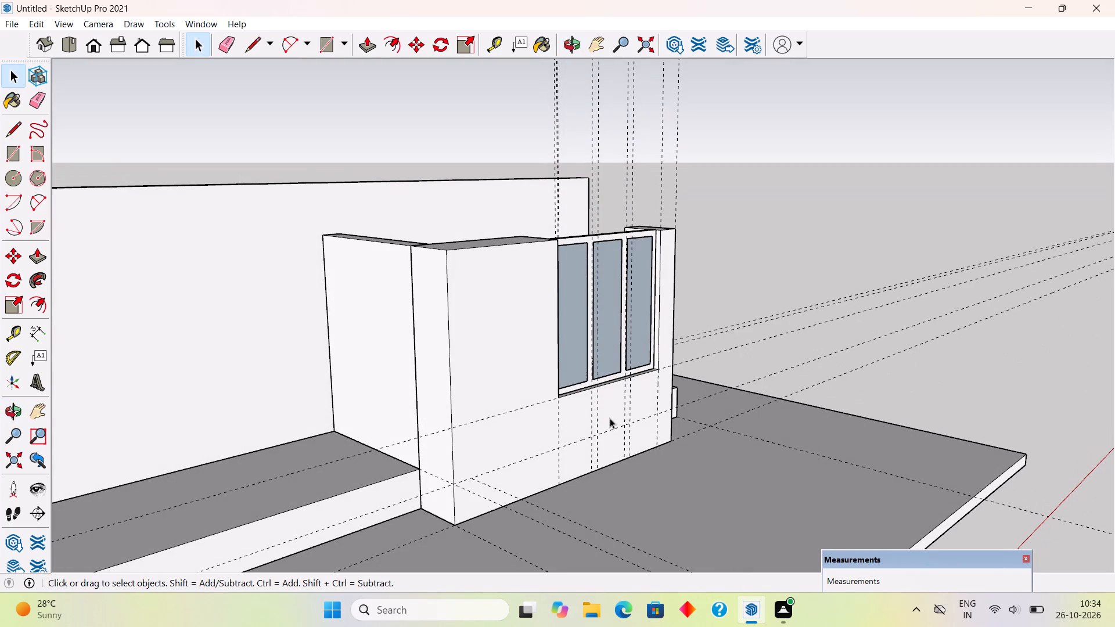
middle_click_drag(616, 423, 616, 424)
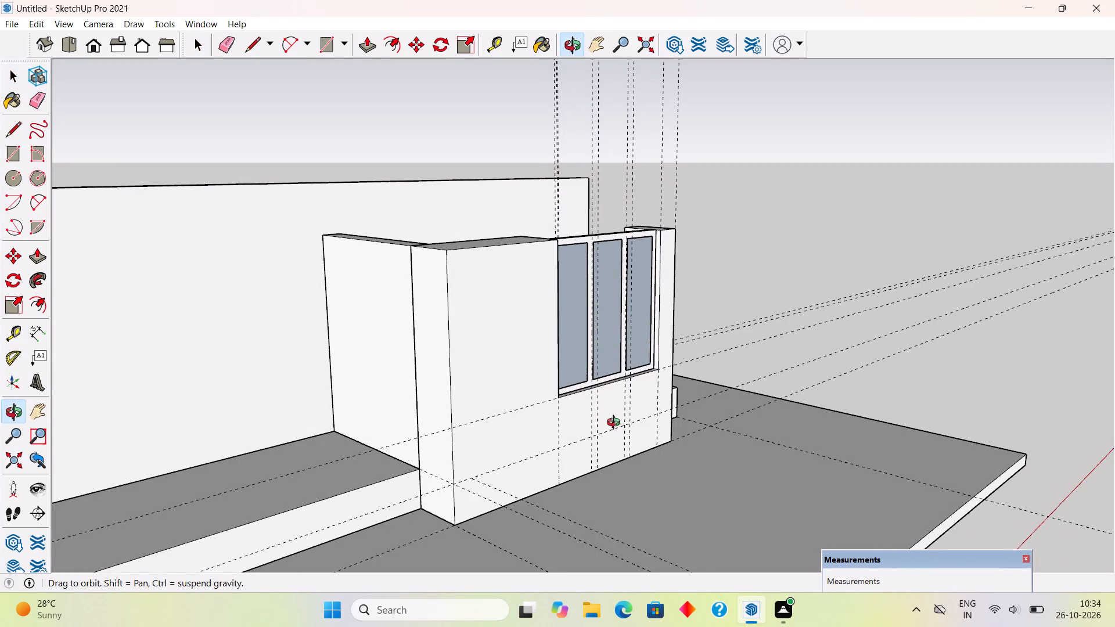
middle_click_drag(616, 424, 617, 467)
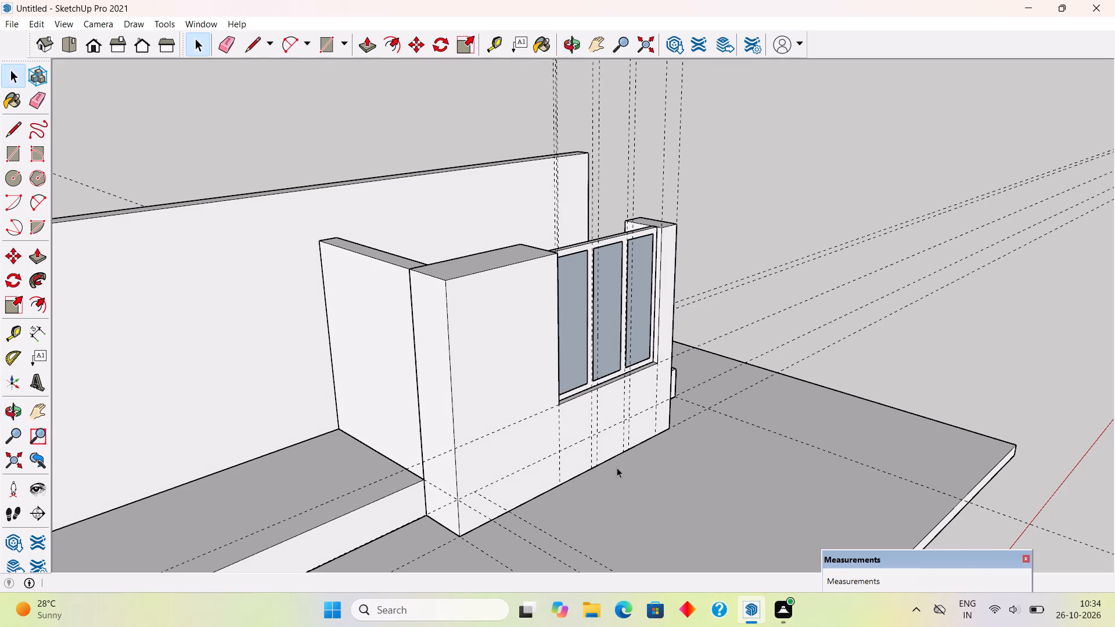
middle_click_drag(610, 460, 593, 467)
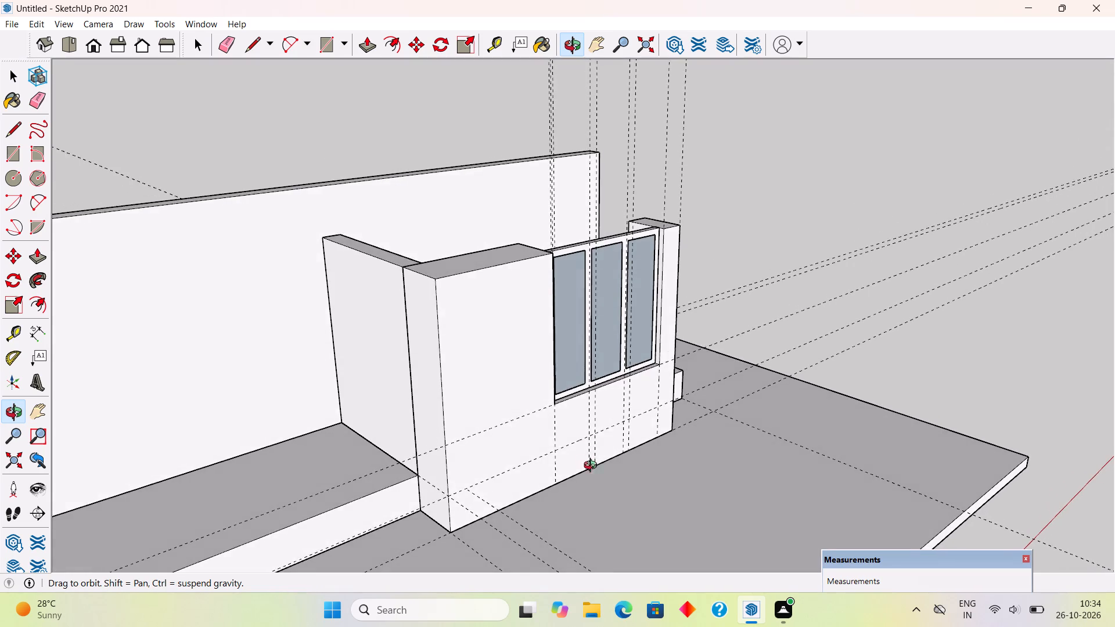
middle_click_drag(593, 467, 552, 615)
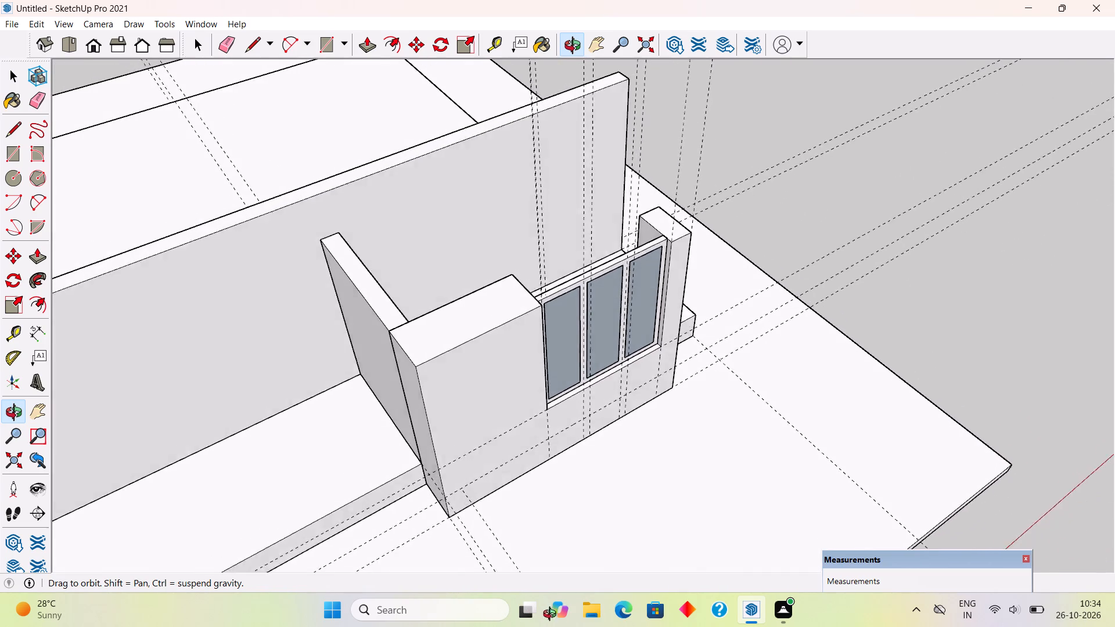
Draw a 3' by 2' rectangle on the ground beside the front block, from its rear bottom corner to the guide intersection.
middle_click_drag(552, 615, 405, 479)
scroll(405, 478, "down", 4)
middle_click_drag(690, 457, 685, 439)
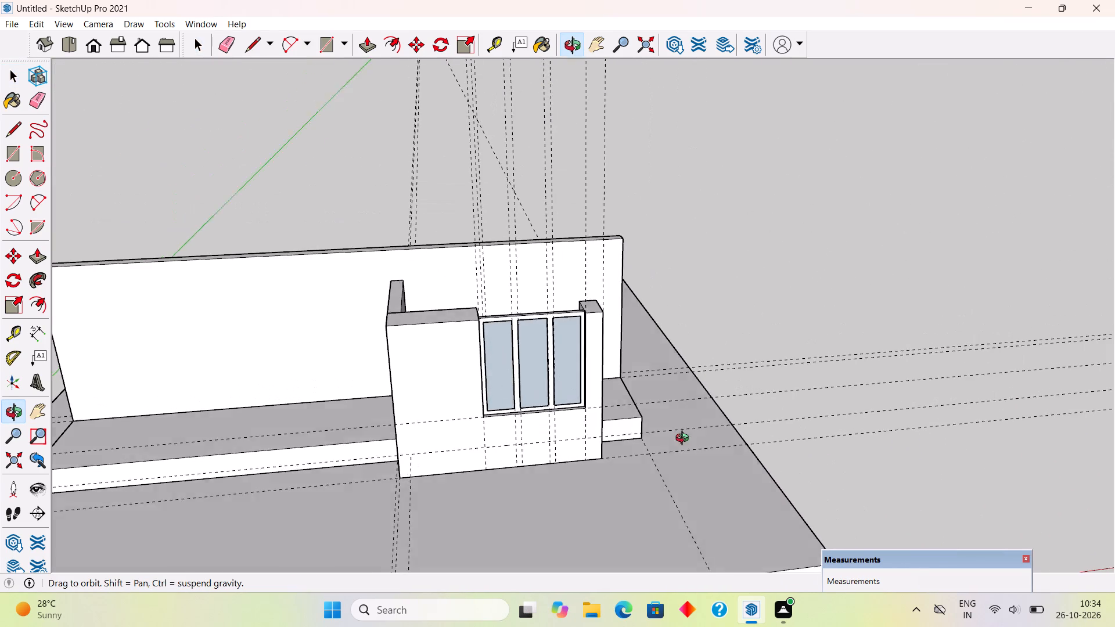
middle_click_drag(685, 439, 681, 434)
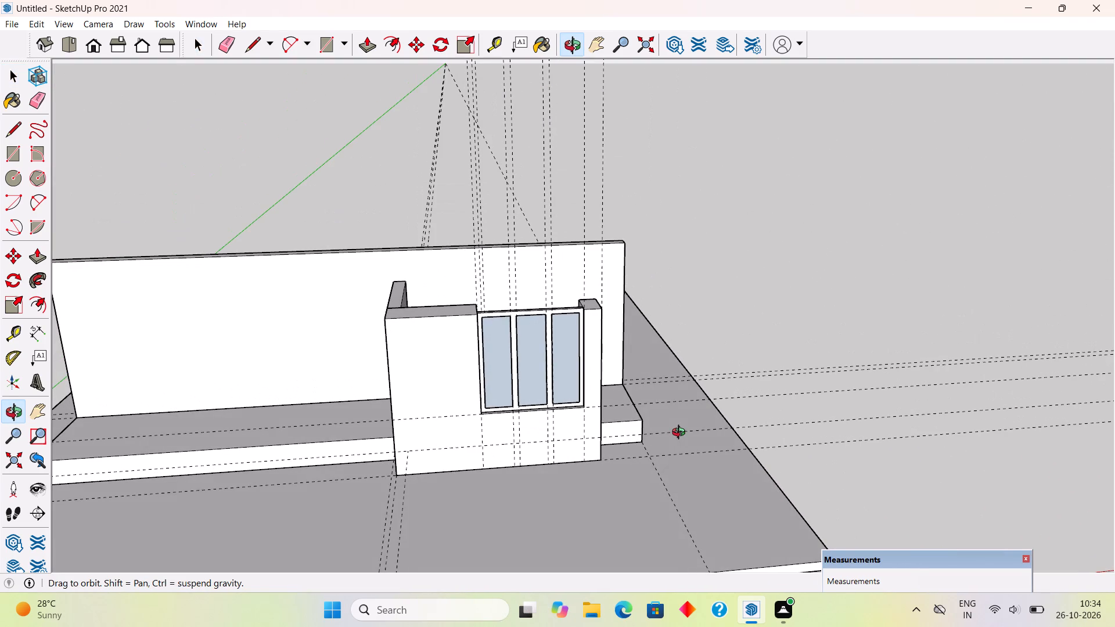
middle_click_drag(681, 434, 501, 588)
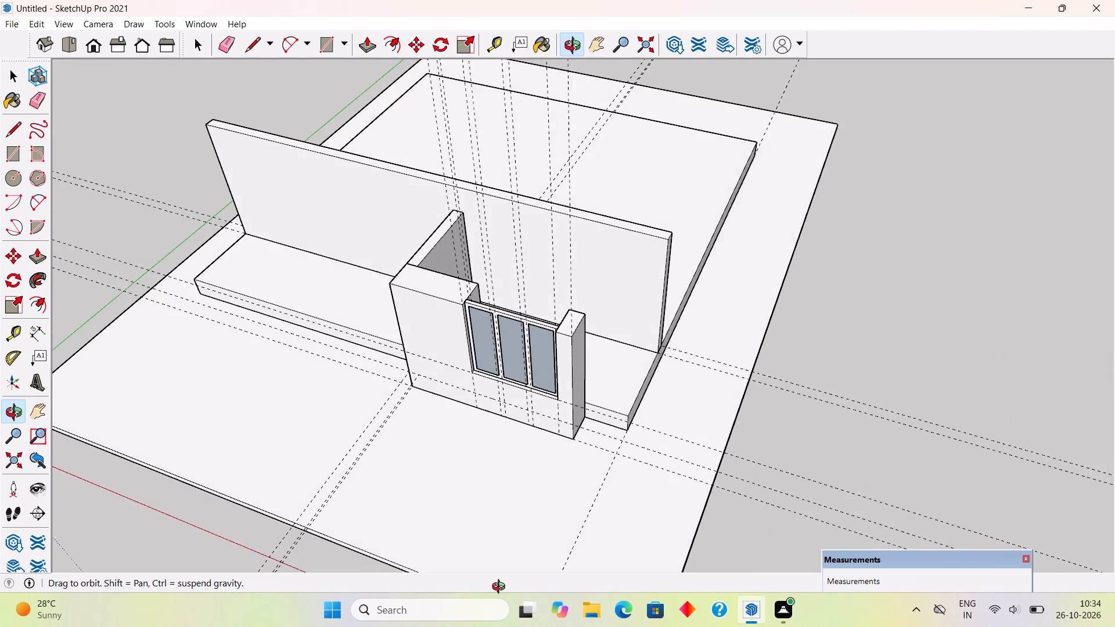
middle_click_drag(501, 588, 498, 588)
scroll(599, 472, "up", 5)
middle_click_drag(628, 413, 539, 496)
scroll(628, 426, "up", 2)
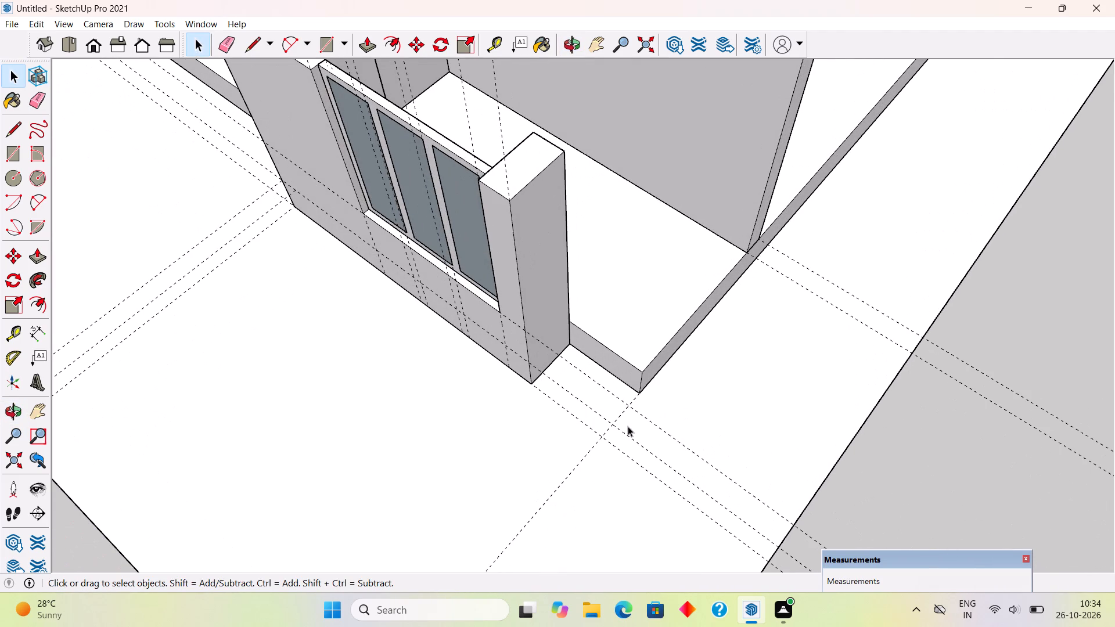
middle_click_drag(628, 426, 600, 426)
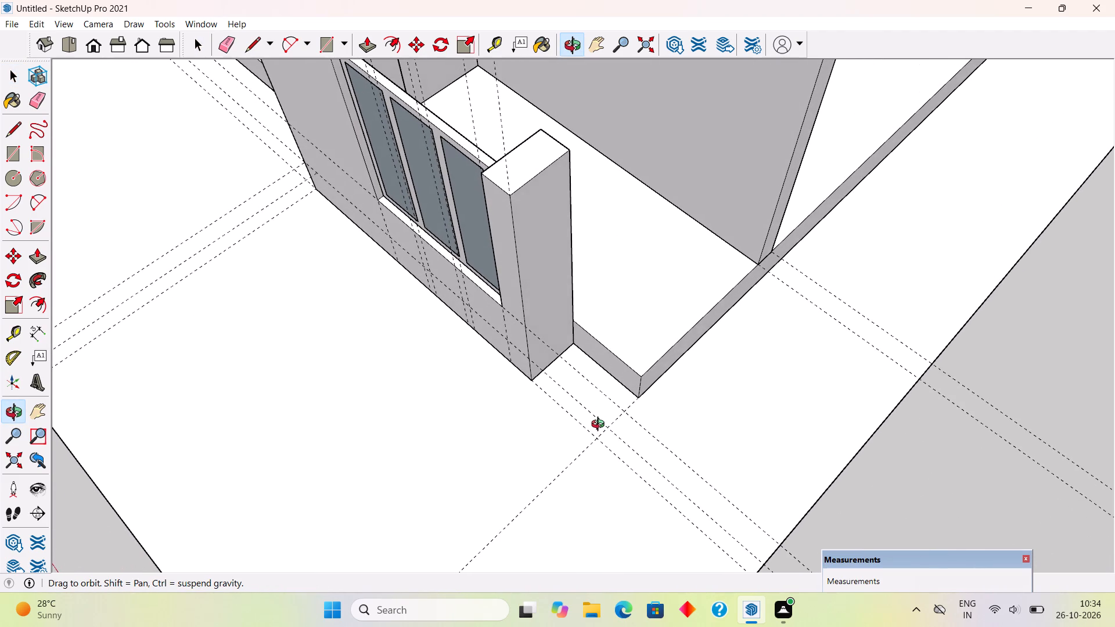
middle_click_drag(600, 426, 590, 438)
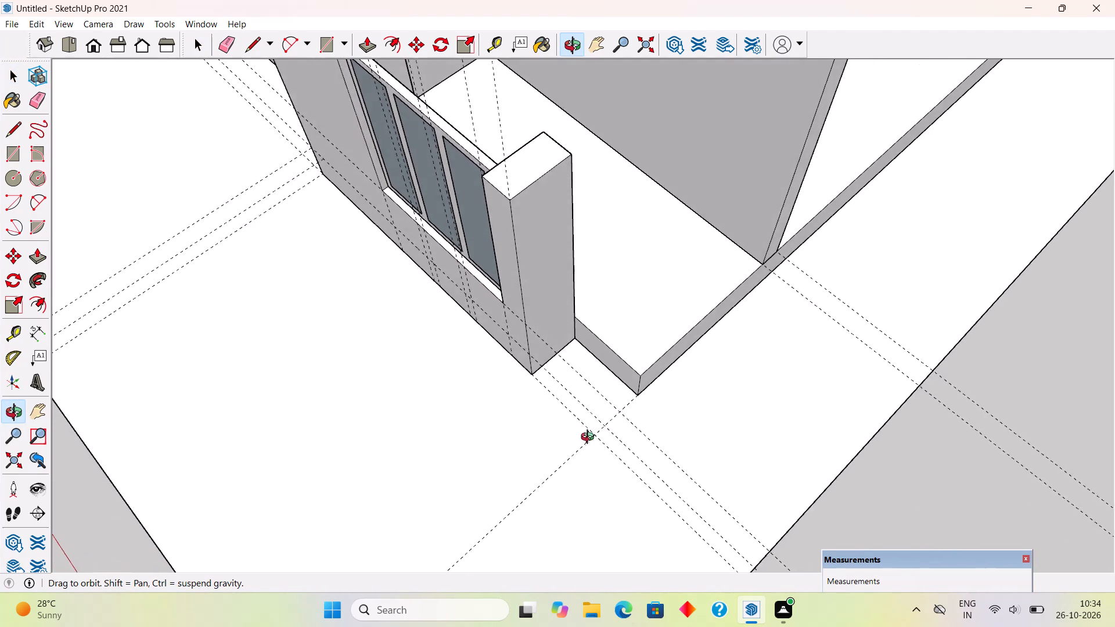
middle_click_drag(590, 438, 600, 458)
scroll(600, 458, "up", 4)
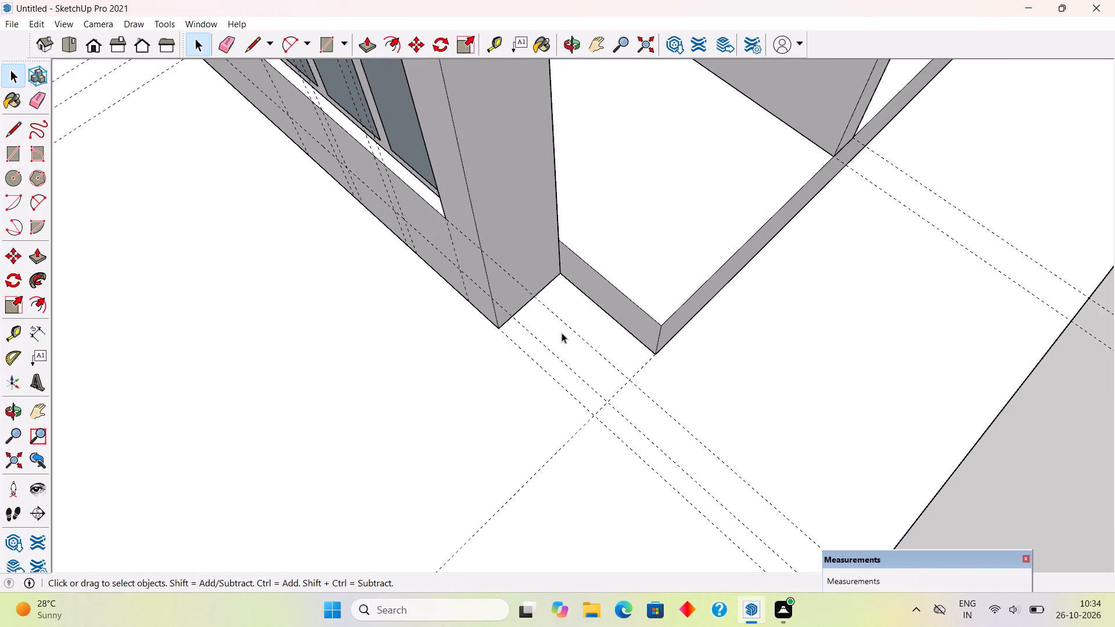
key("r")
left_click(560, 275)
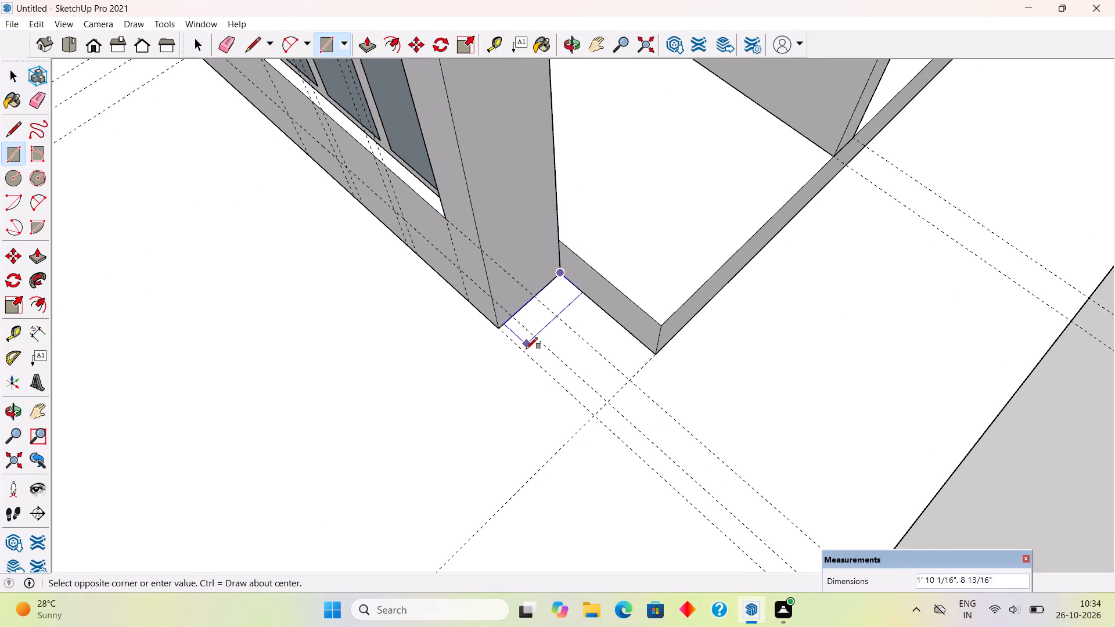
left_click(595, 418)
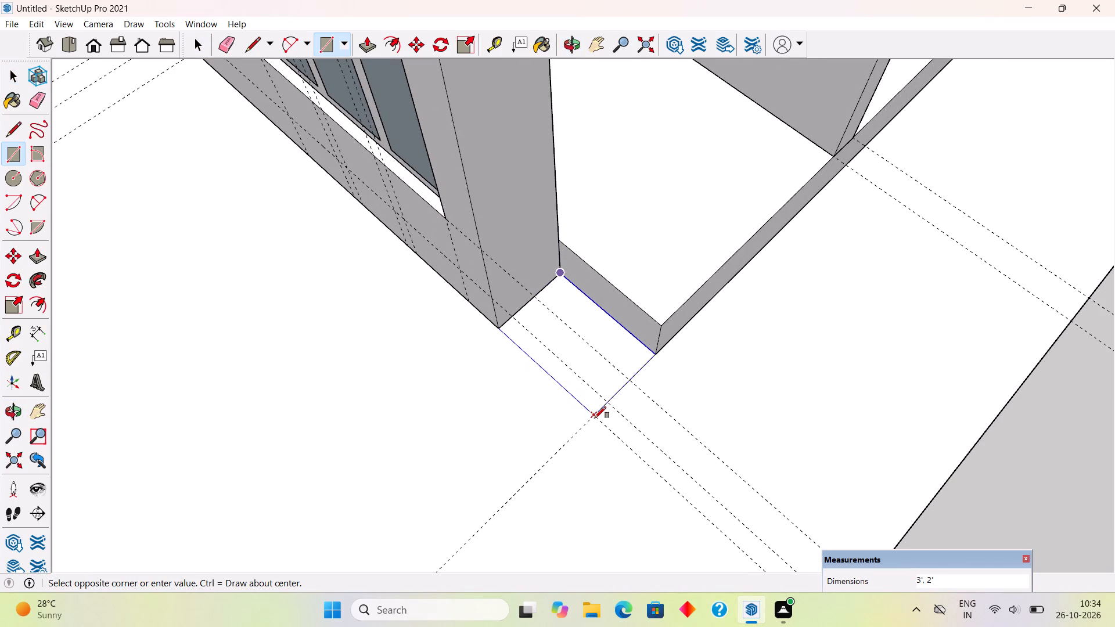
Extrude the new rectangle up 9' 6" to the height of the front block's top.
middle_click_drag(519, 451, 885, 355)
scroll(899, 351, "down", 3)
scroll(861, 379, "down", 3)
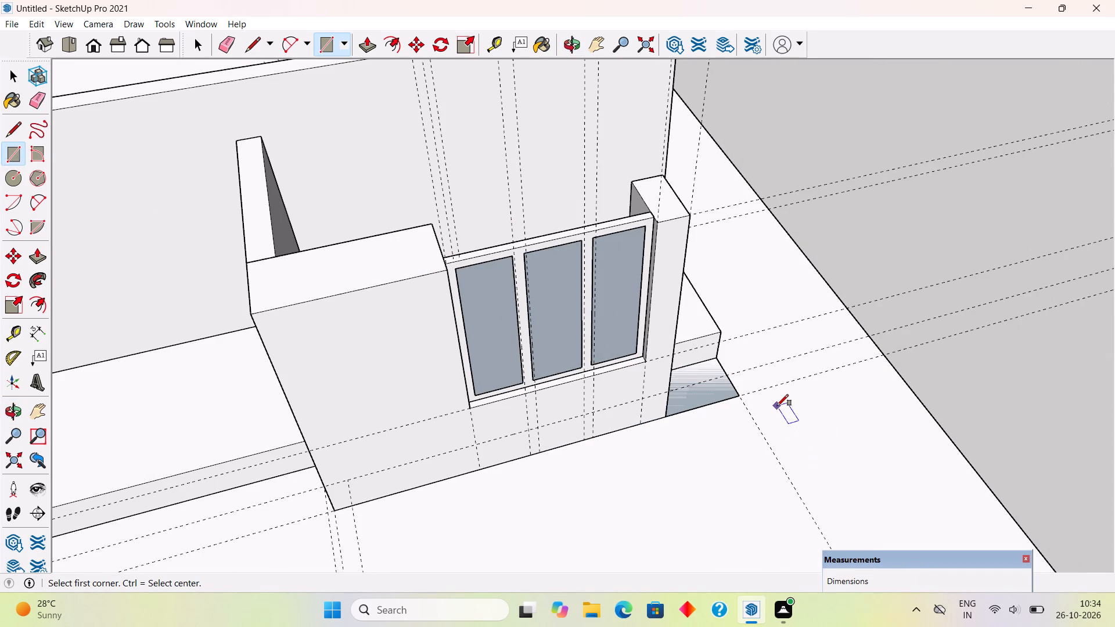
key("p")
left_click(708, 387)
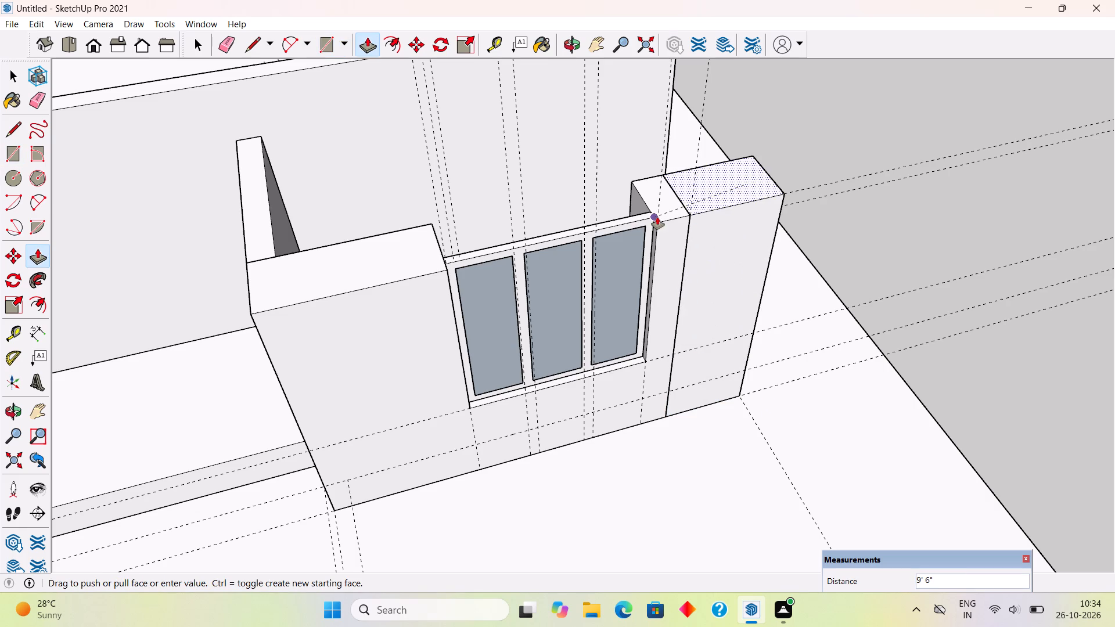
left_click(657, 217)
Raise the new pillar's top face a further 2', level with the top of the long back wall.
left_click(725, 174)
scroll(700, 147, "down", 4)
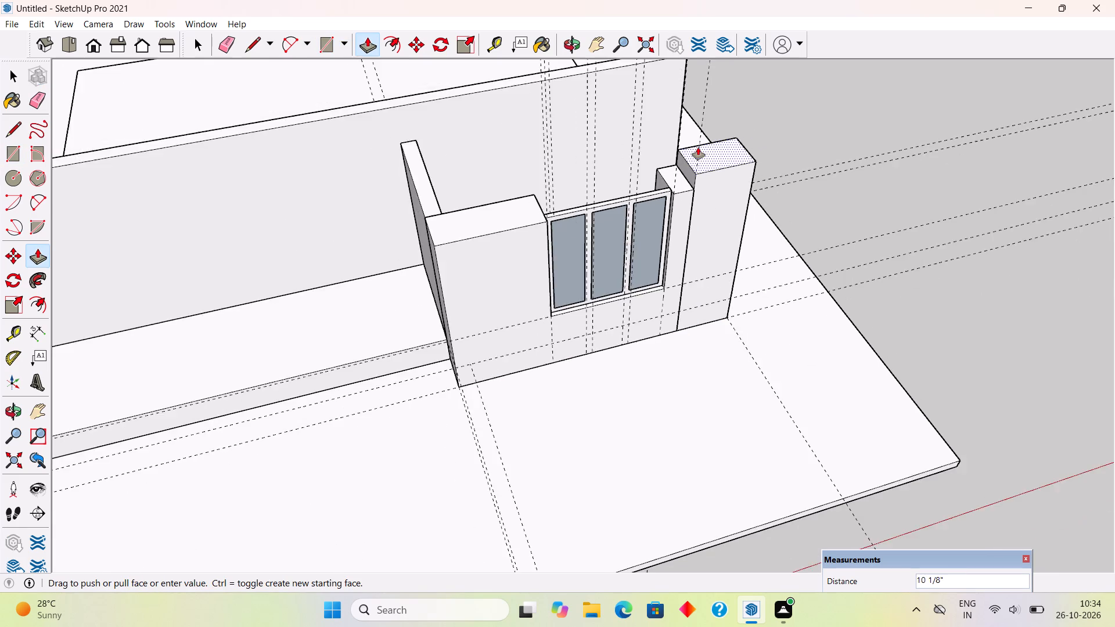
scroll(698, 147, "down", 4)
left_click(527, 103)
Draw a 2' line across the pillar's side face along the front block's top edge, separating the upper part.
middle_click_drag(788, 240, 806, 234)
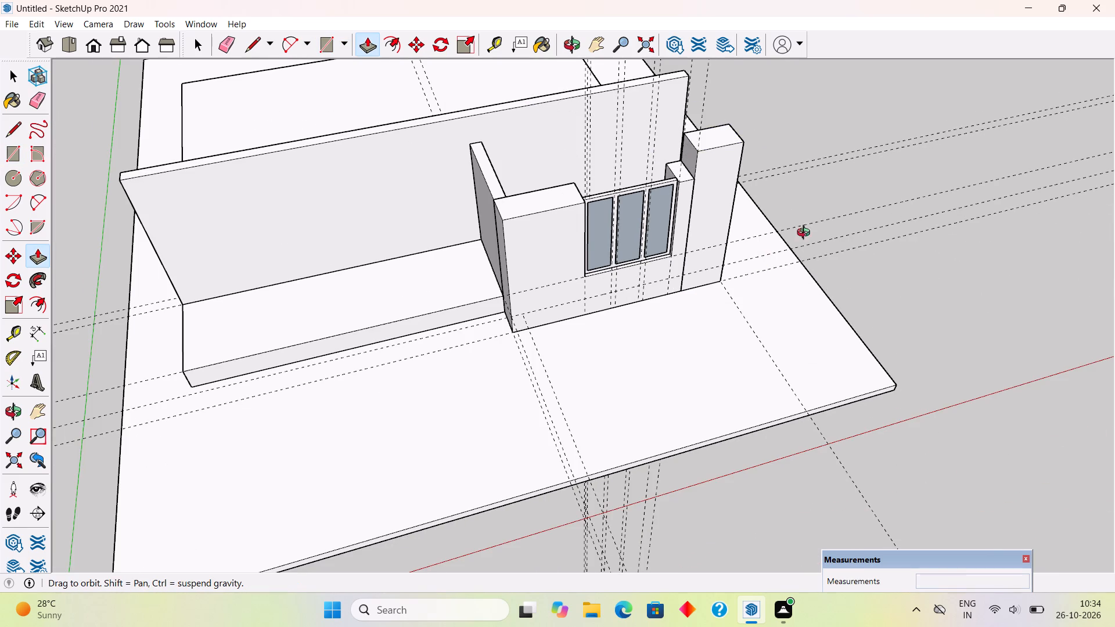
middle_click_drag(806, 234, 856, 230)
scroll(856, 230, "down", 7)
scroll(790, 130, "up", 10)
scroll(717, 233, "up", 4)
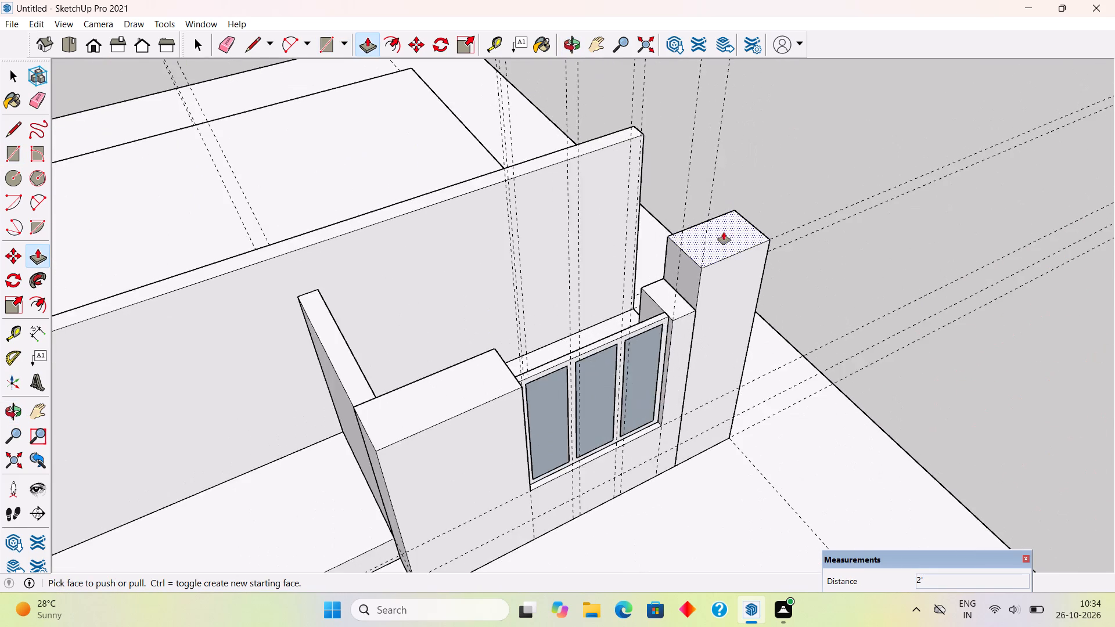
middle_click_drag(729, 279, 794, 258)
scroll(794, 258, "up", 1)
key("t")
scroll(641, 277, "up", 3)
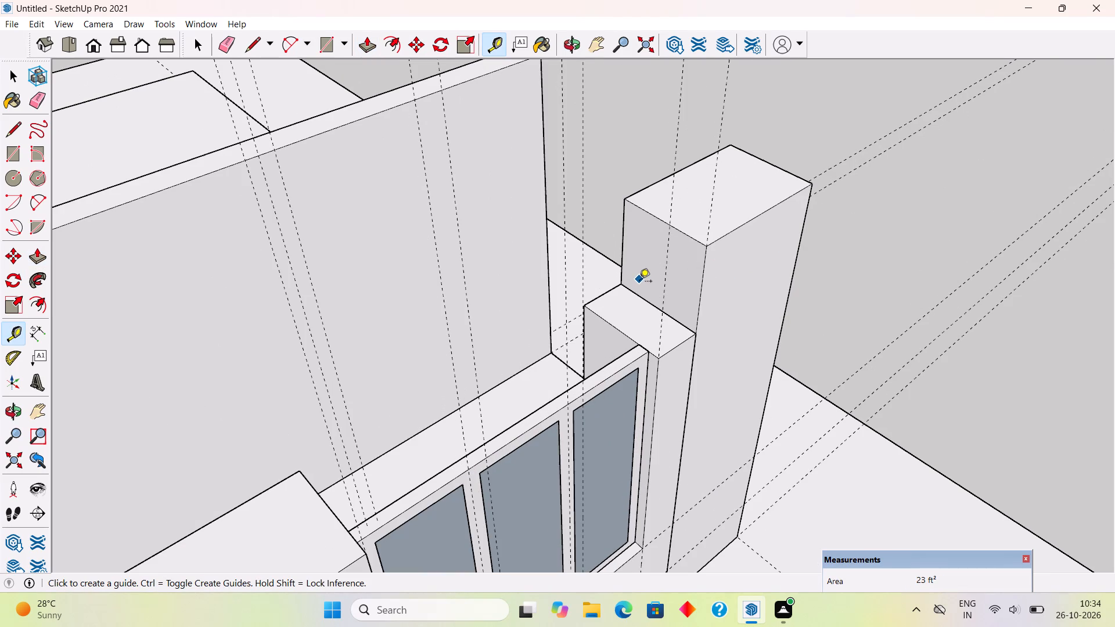
key("l")
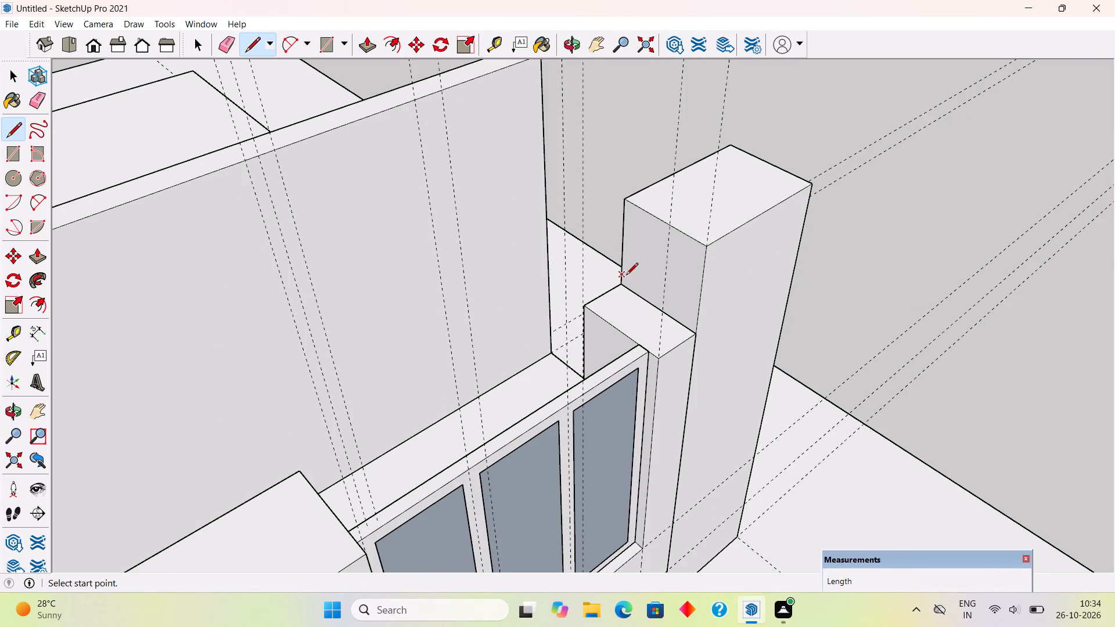
left_click(624, 285)
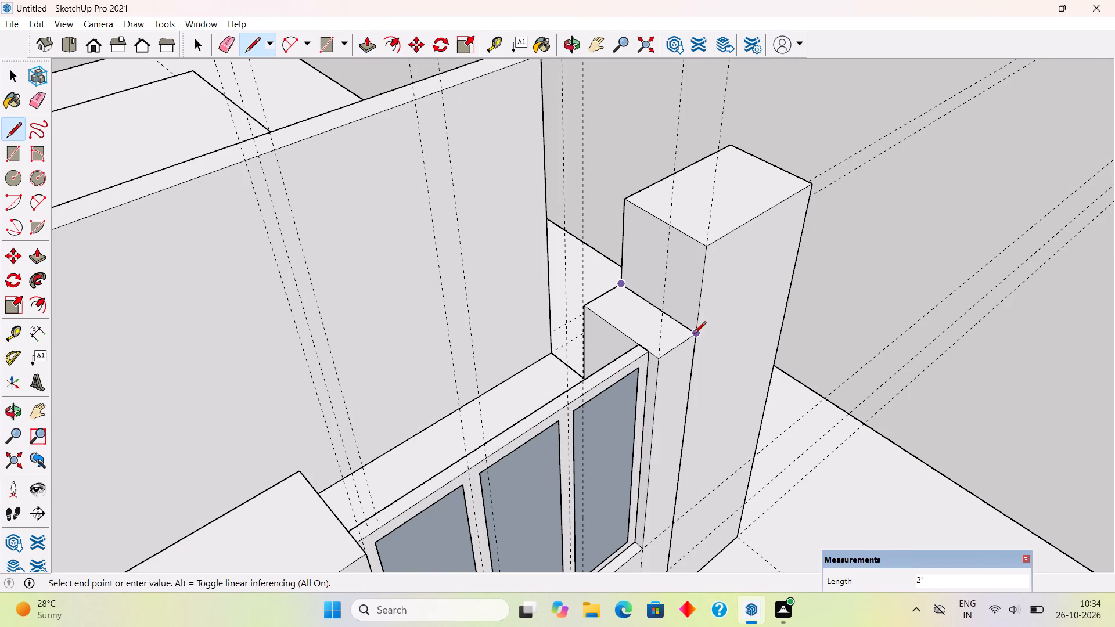
left_click(694, 334)
Extrude the pillar's upper side face 12' over the window to the far end of the front block.
key("p")
left_click(656, 300)
scroll(519, 309, "down", 4)
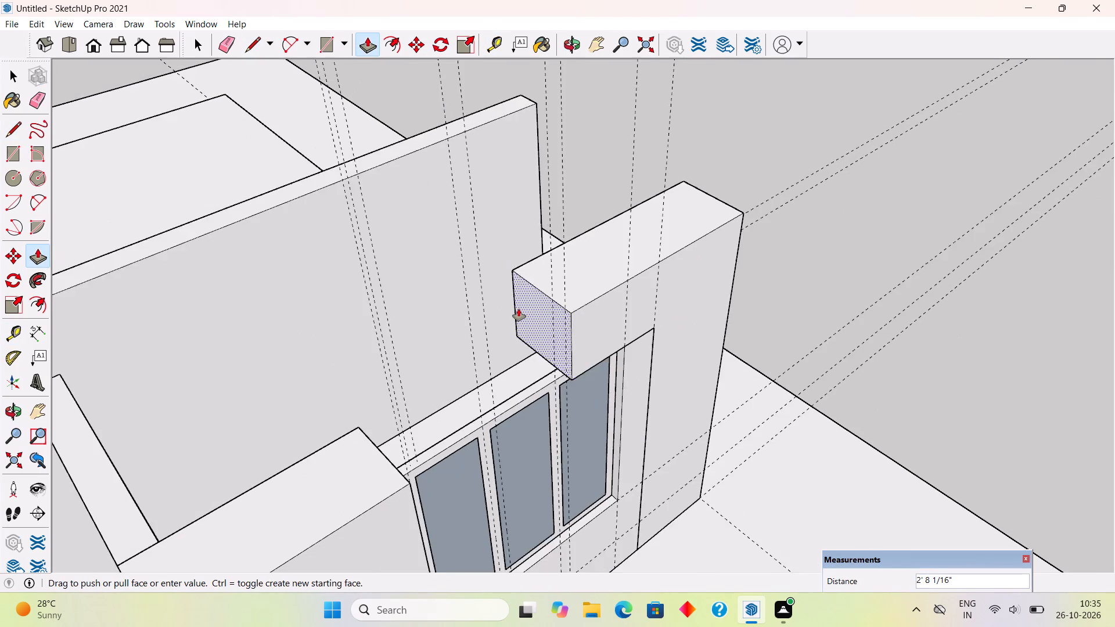
scroll(519, 309, "down", 9)
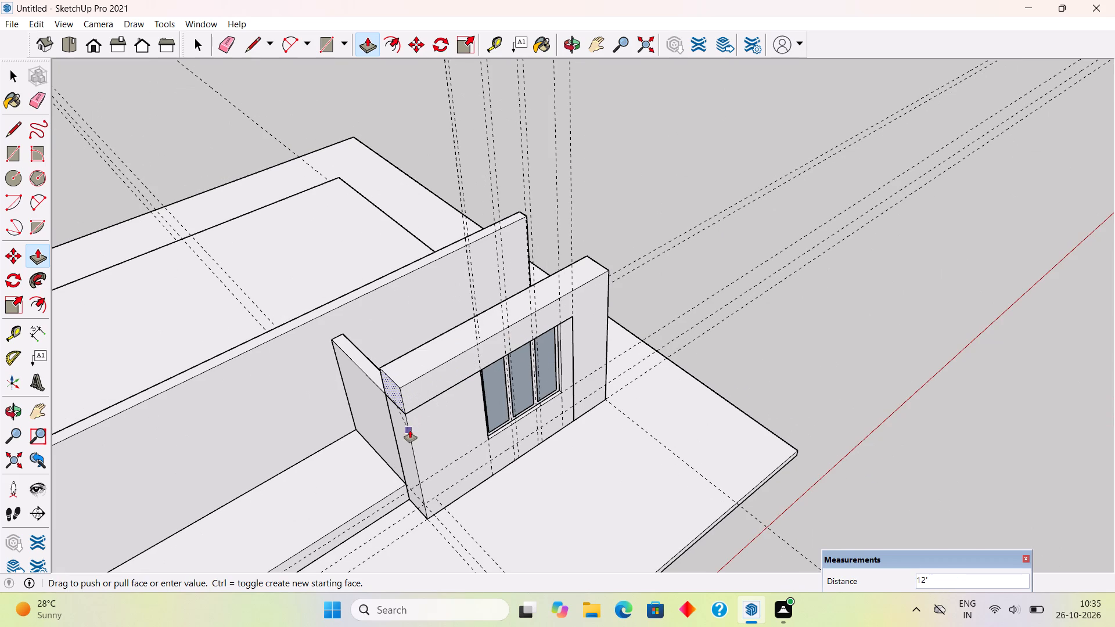
left_click(410, 430)
key("space")
Raise the top face of the beam and pillar by 6".
middle_click_drag(567, 380, 398, 194)
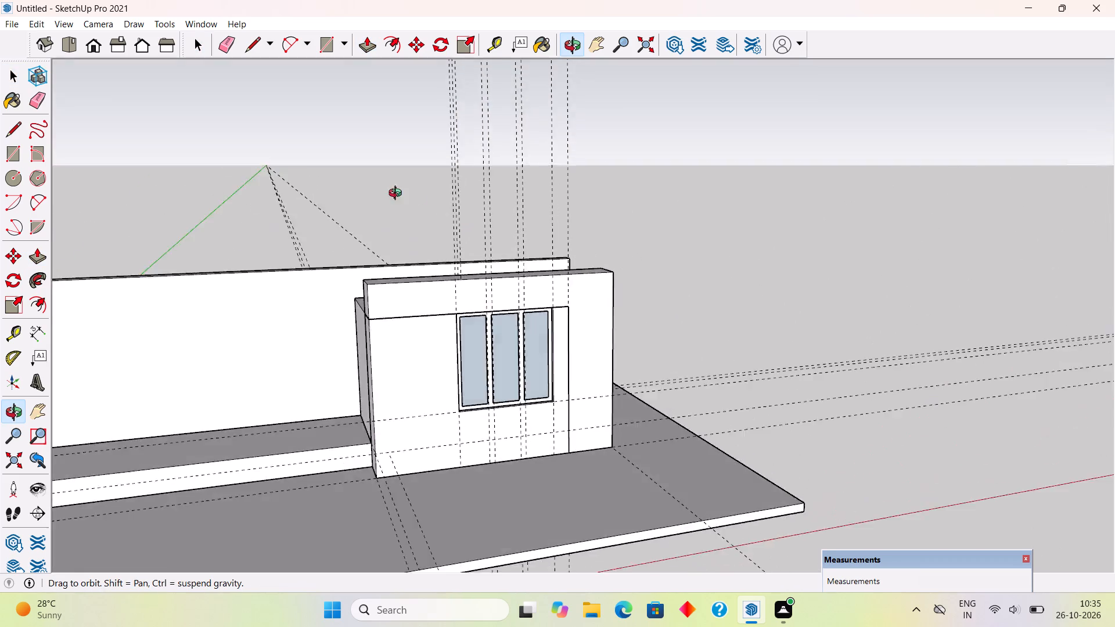
middle_click_drag(398, 194, 334, 189)
middle_click_drag(589, 315, 591, 296)
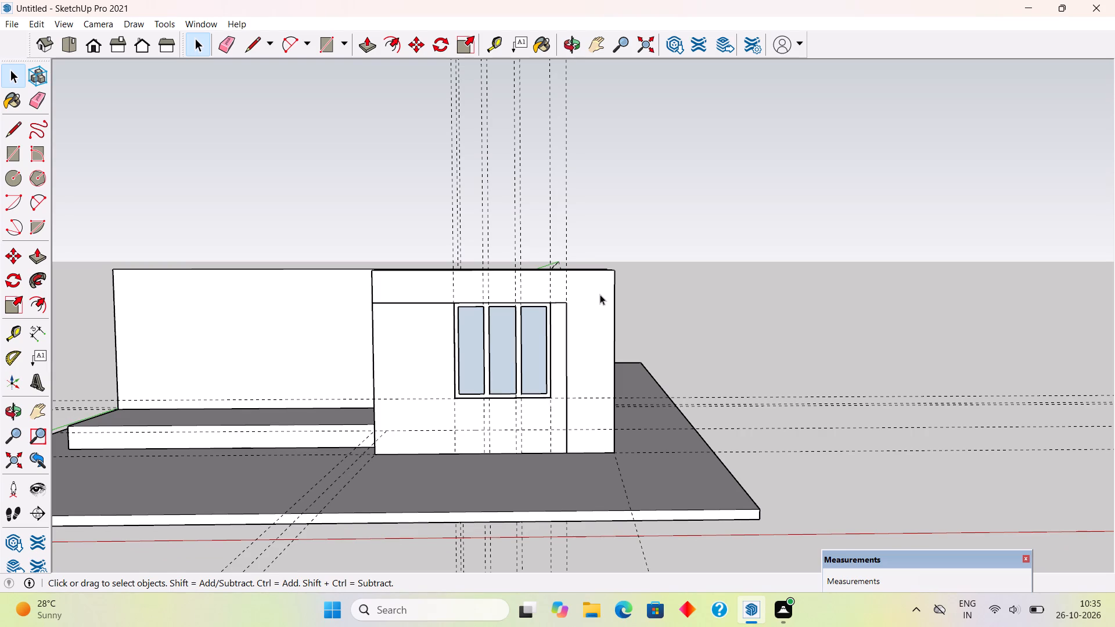
middle_click_drag(604, 305, 851, 594)
scroll(404, 412, "up", 3)
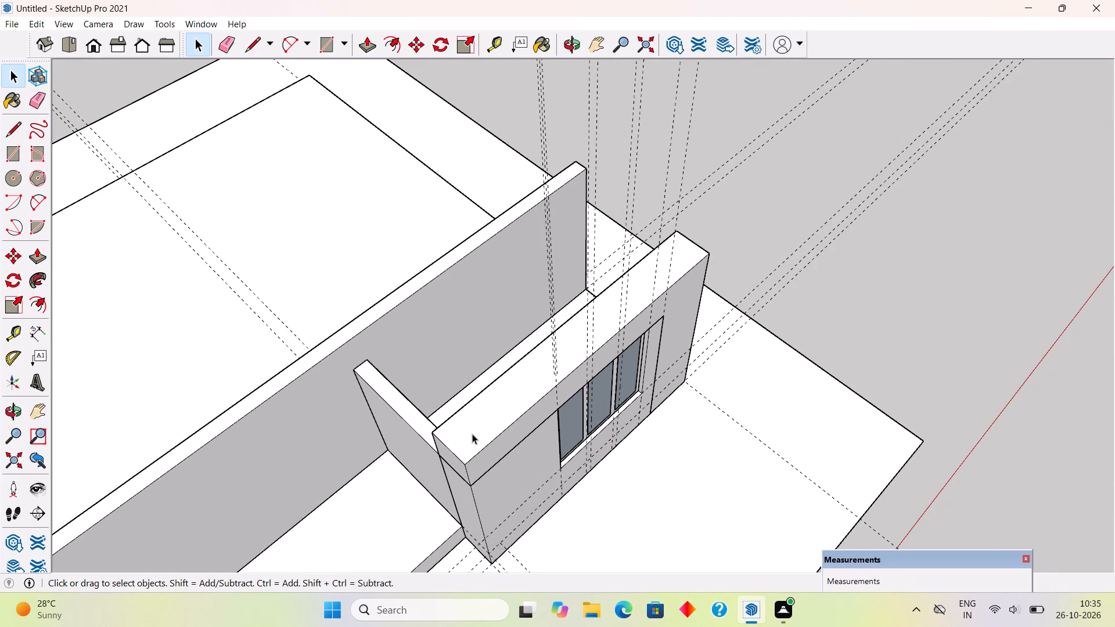
middle_click_drag(472, 440, 566, 455)
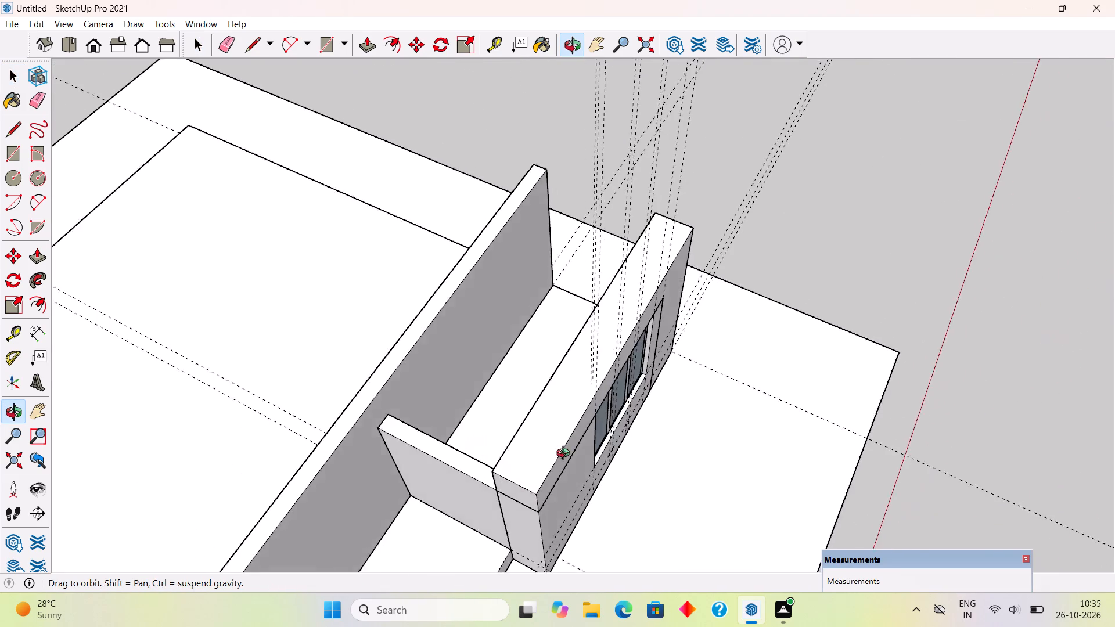
middle_click_drag(566, 455, 625, 379)
left_click(564, 403)
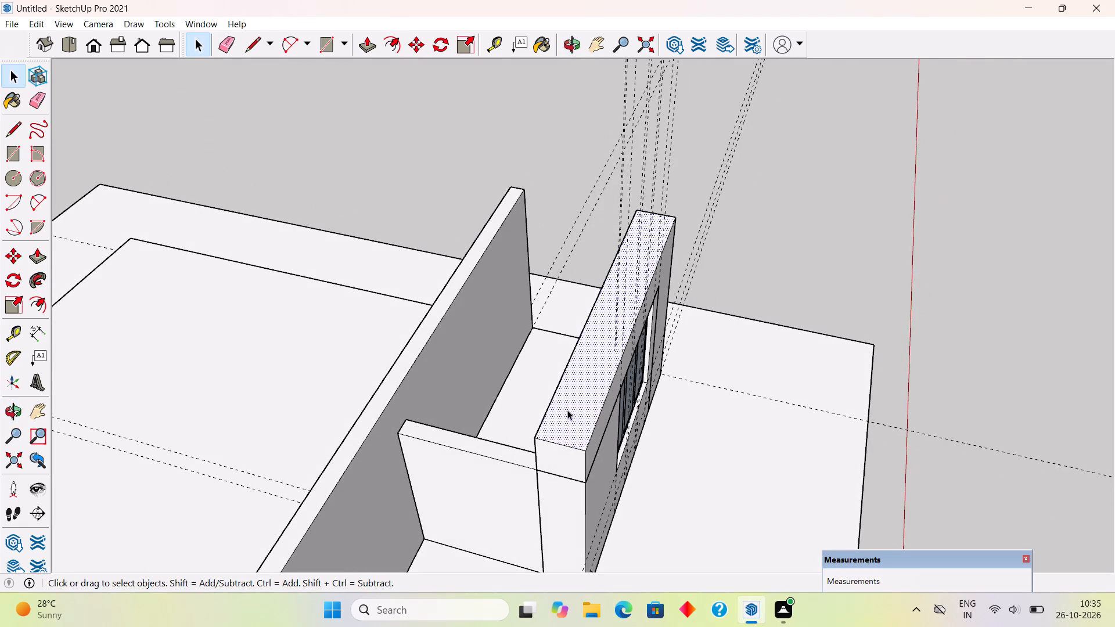
key("p")
left_click(567, 410)
type("6\"")
key("Return")
key("space")
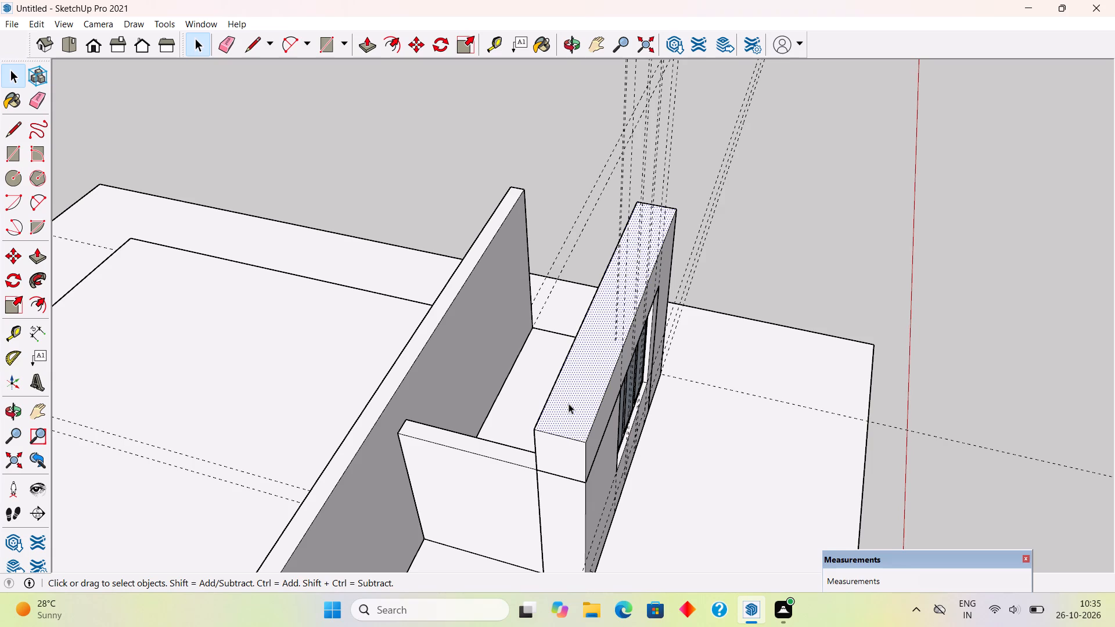
Make the connected beam and pillar geometry a group.
triple_click(569, 405)
right_click(569, 405)
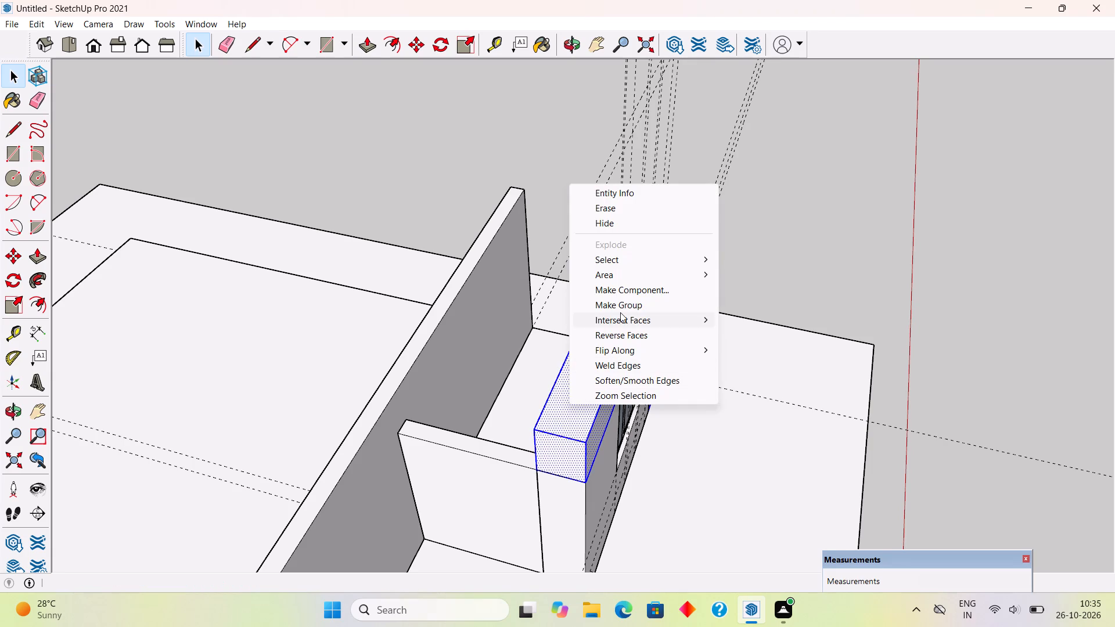
left_click(621, 308)
left_click(808, 273)
Hide everything except the L-shaped beam and pillar group by inverting the selection.
middle_click_drag(847, 365, 467, 269)
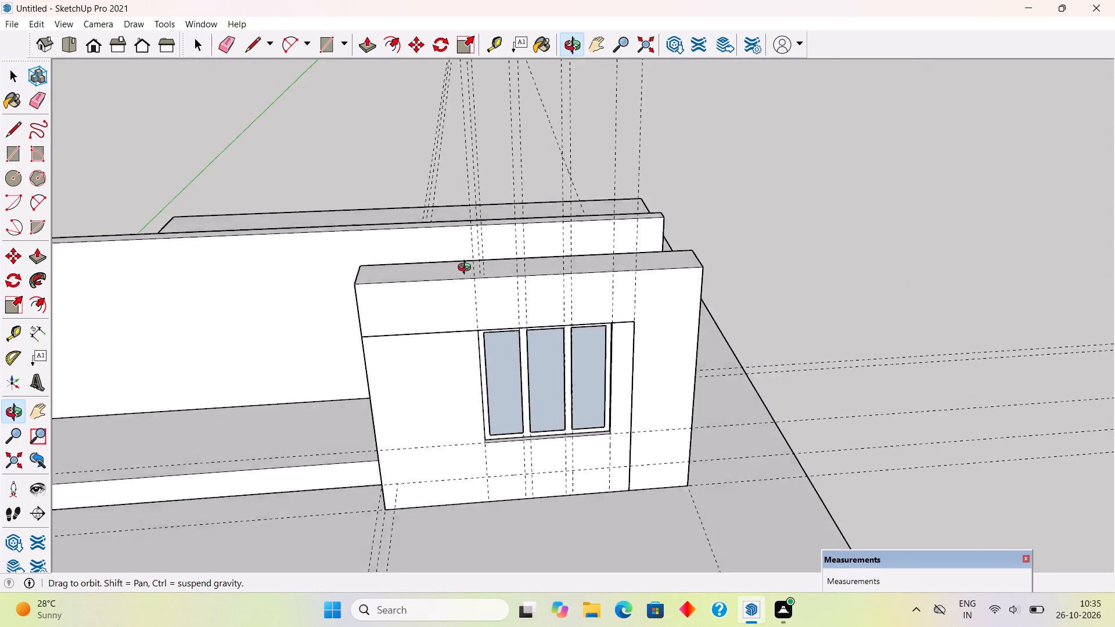
middle_click_drag(467, 269, 465, 252)
middle_click_drag(614, 369, 617, 305)
left_click(661, 302)
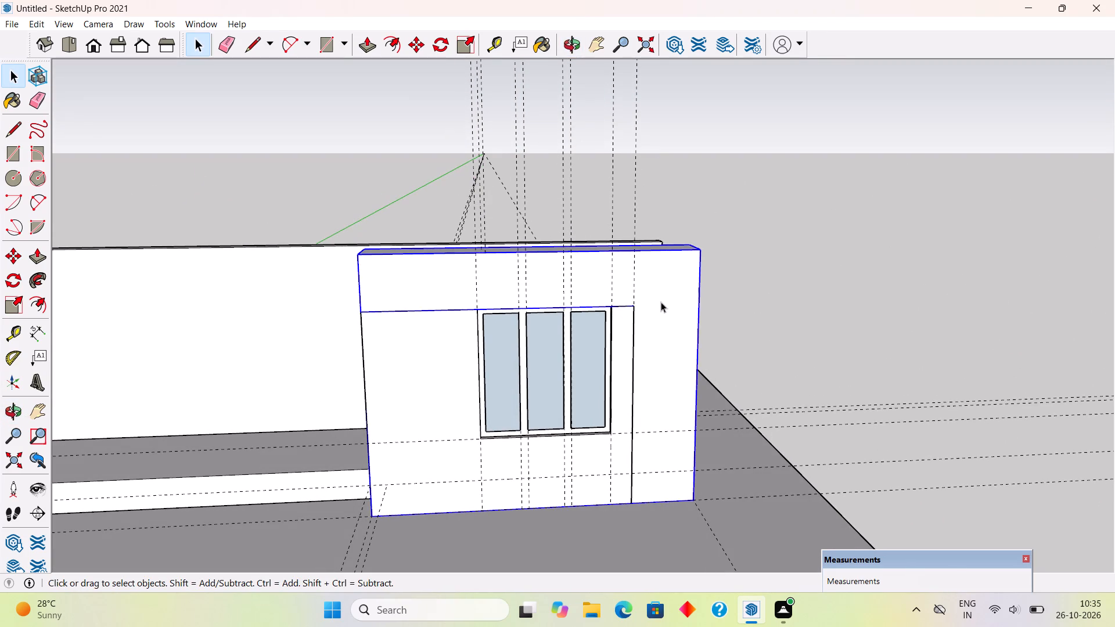
right_click(661, 302)
left_click(736, 383)
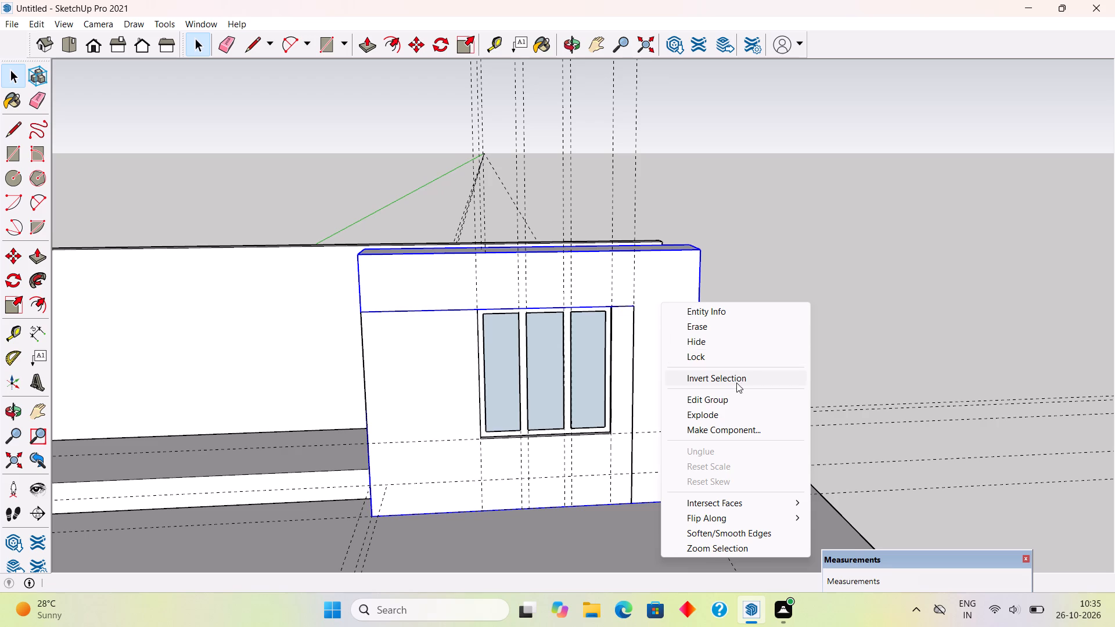
right_click(740, 462)
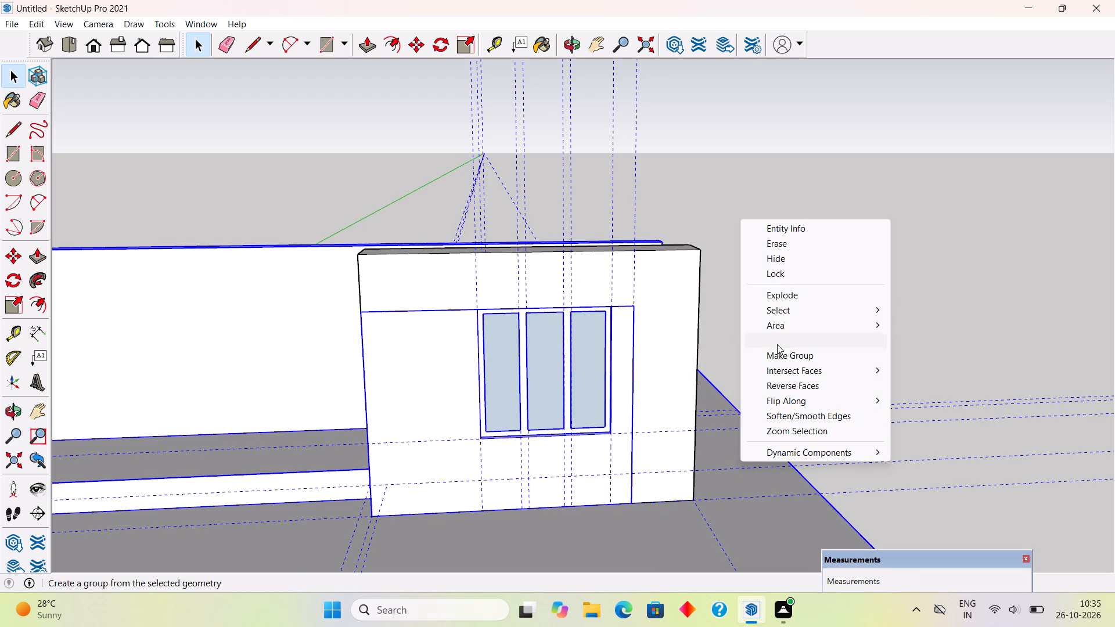
left_click(776, 262)
Place a horizontal guide 3" below the top edge on the beam's front face.
middle_click_drag(623, 321, 623, 287)
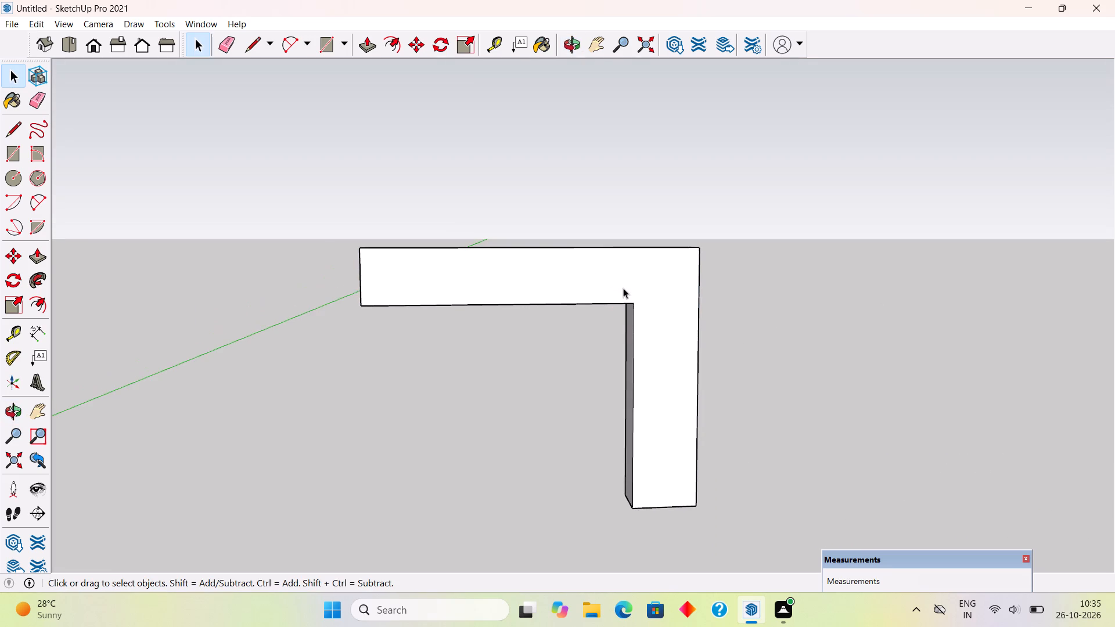
scroll(662, 519, "up", 1)
key("r")
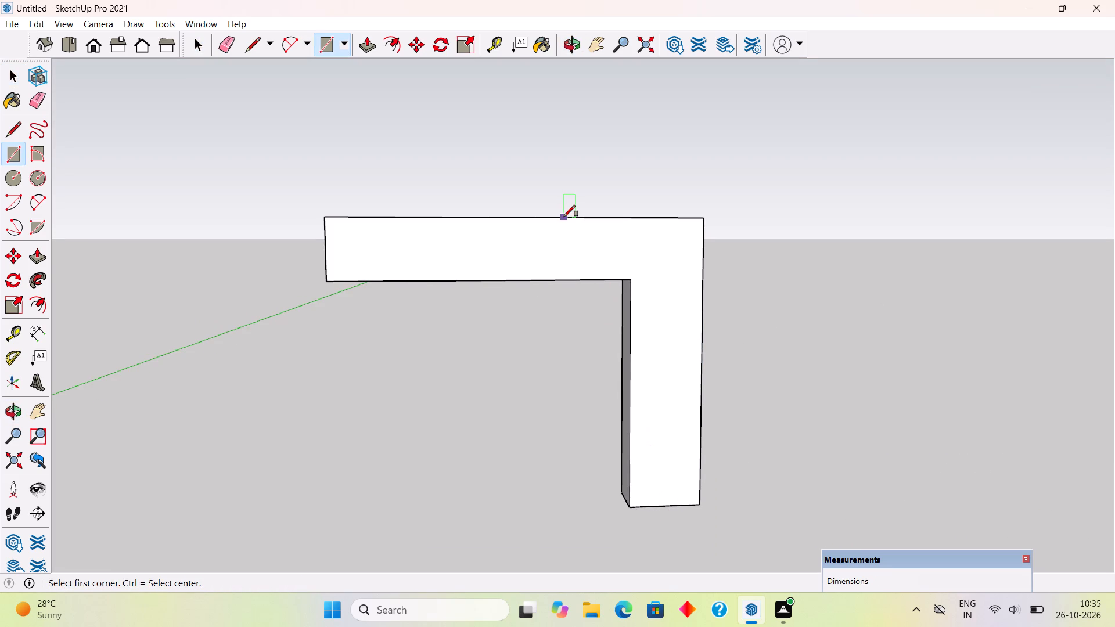
key("t")
left_click(573, 219)
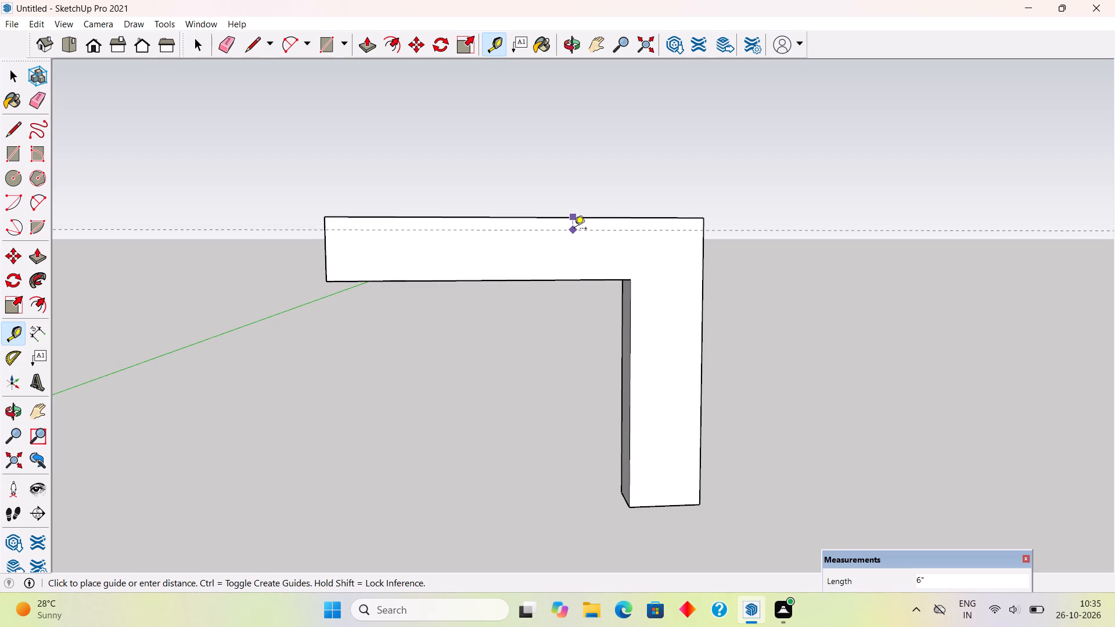
scroll(574, 226, "up", 7)
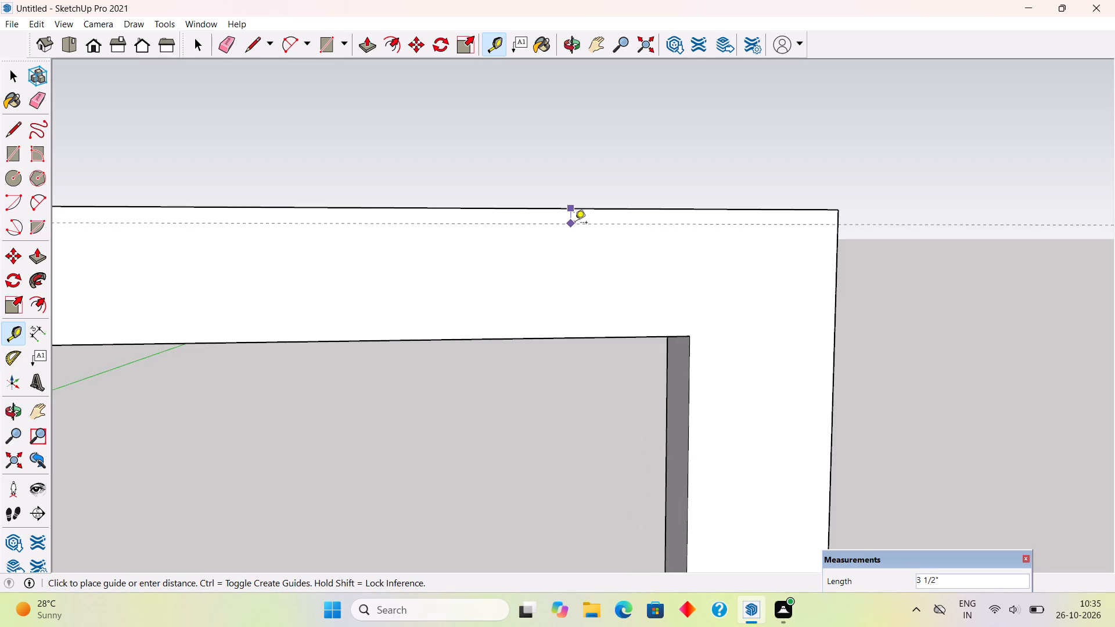
type("3\"")
key("Return")
Place a second horizontal guide 1" below the first guide on the beam's front face.
left_click(586, 224)
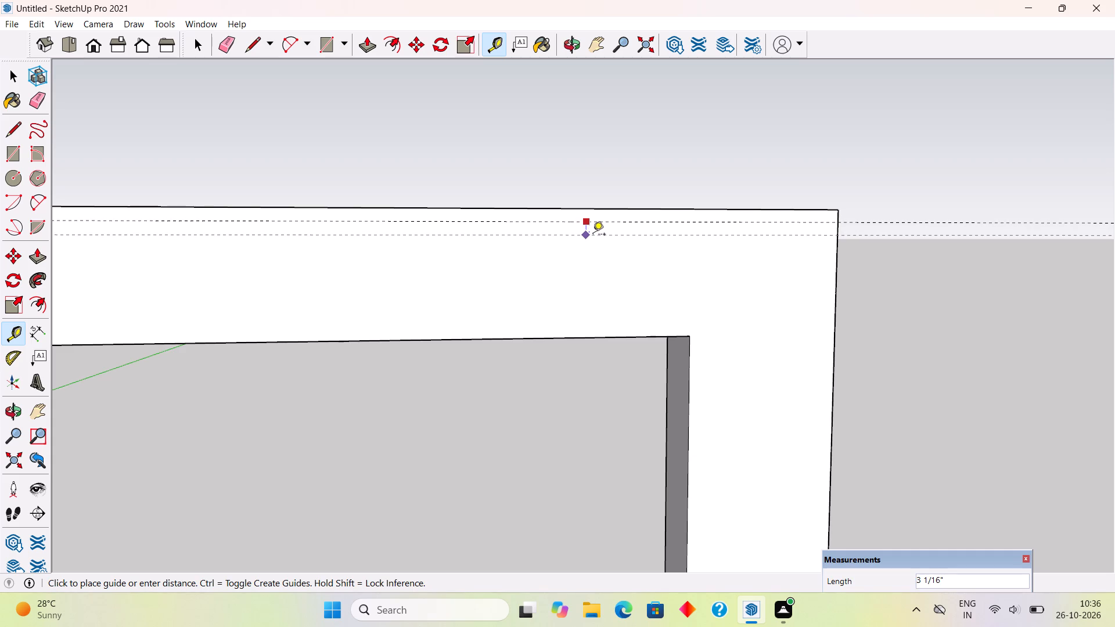
type("1\"")
key("Return")
key("space")
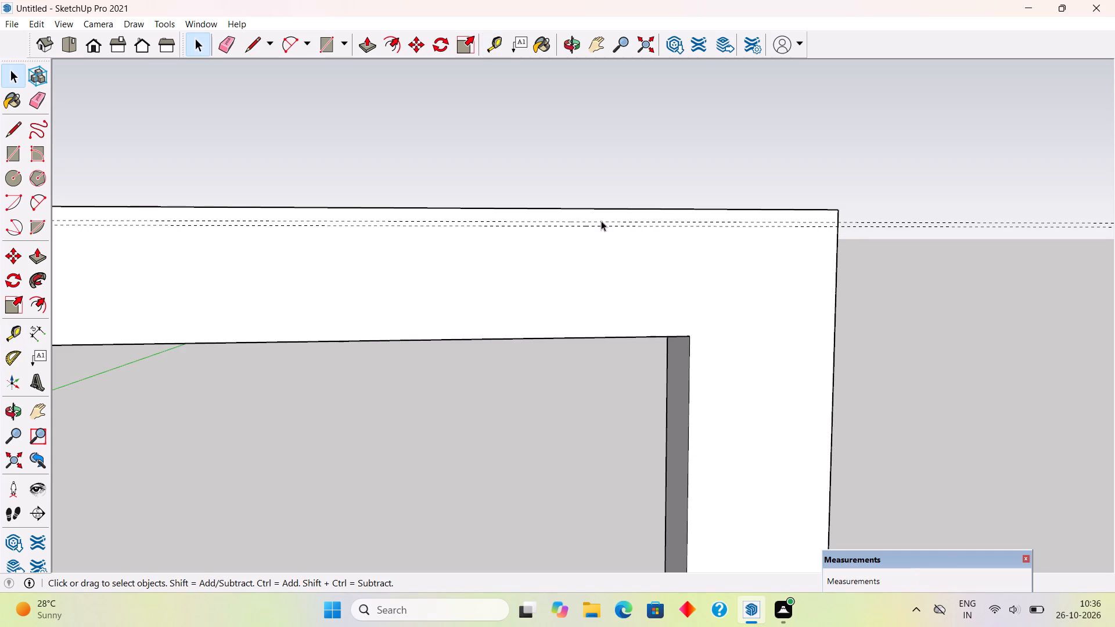
Copy the pair of horizontal guides 6" downward and repeat the copy 20 times down the front of the beam and pillar.
left_click(601, 221)
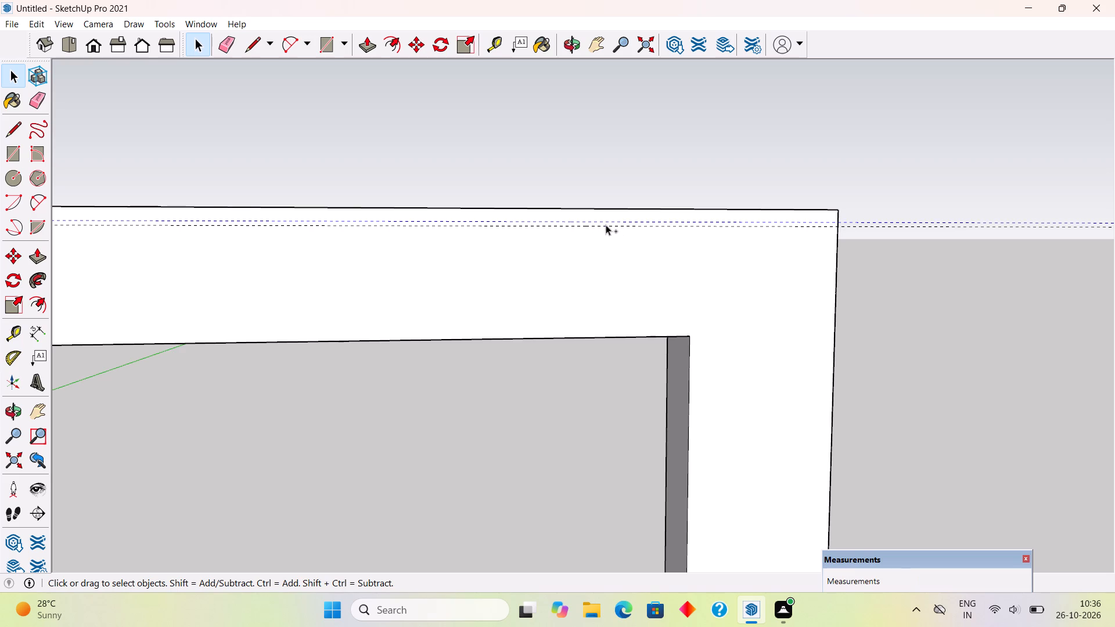
left_click(606, 225, "ctrl")
key("m")
left_click(606, 225)
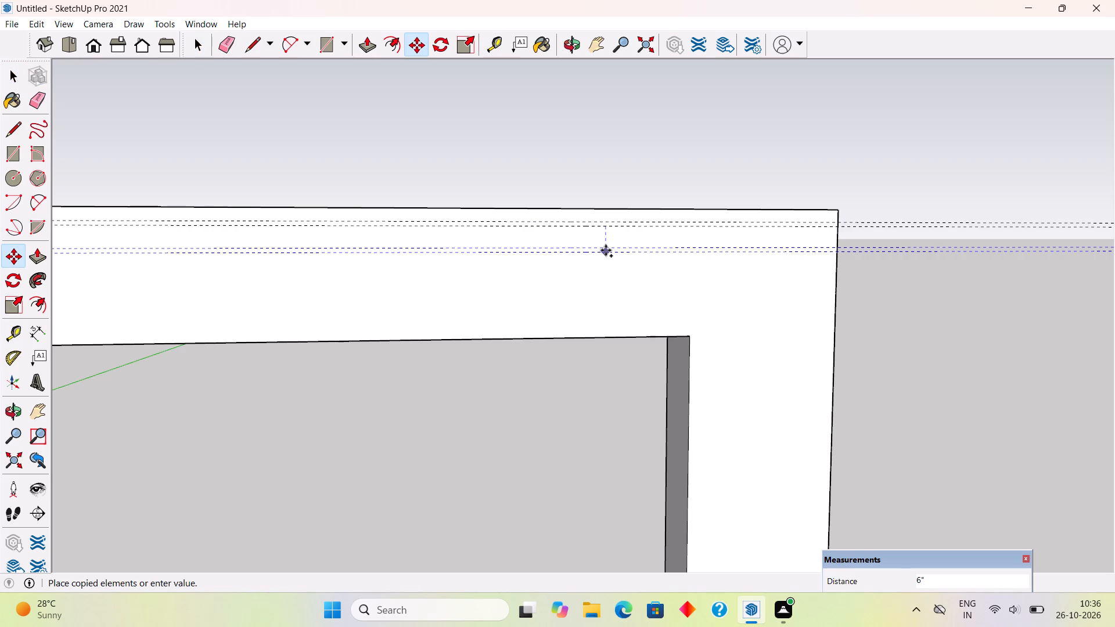
key("6")
key("shift+quotedbl")
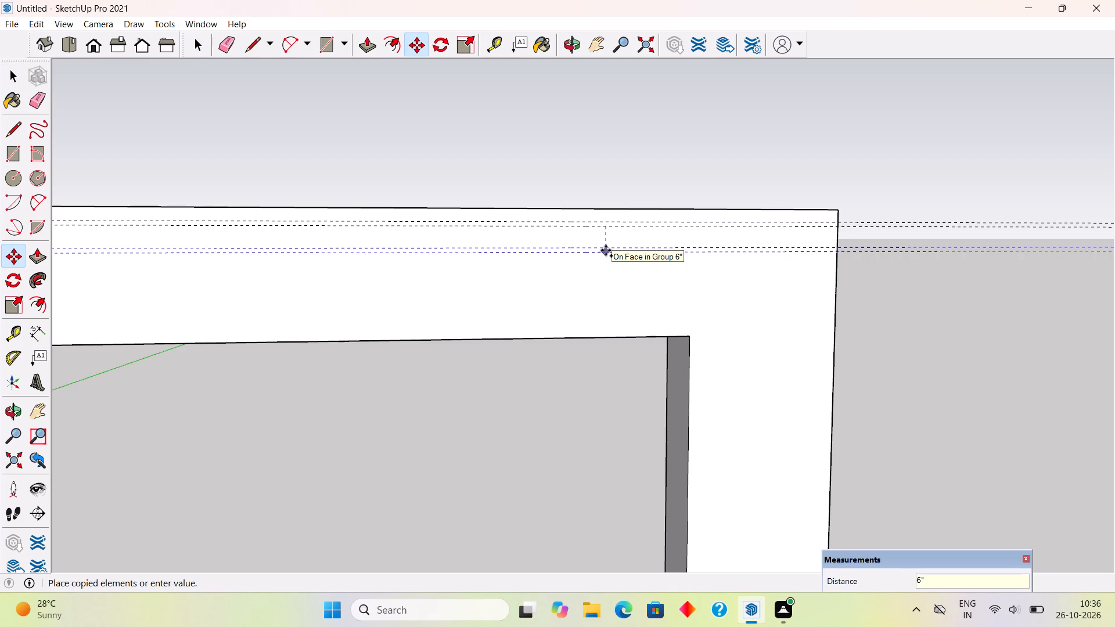
key("Return")
key("x")
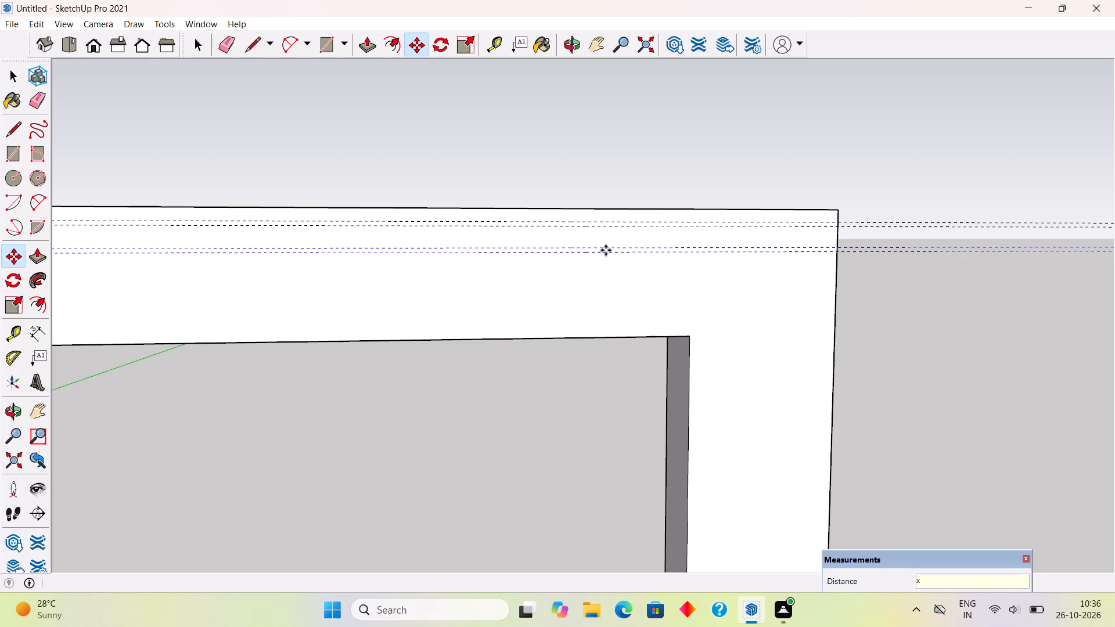
type("20")
key("Return")
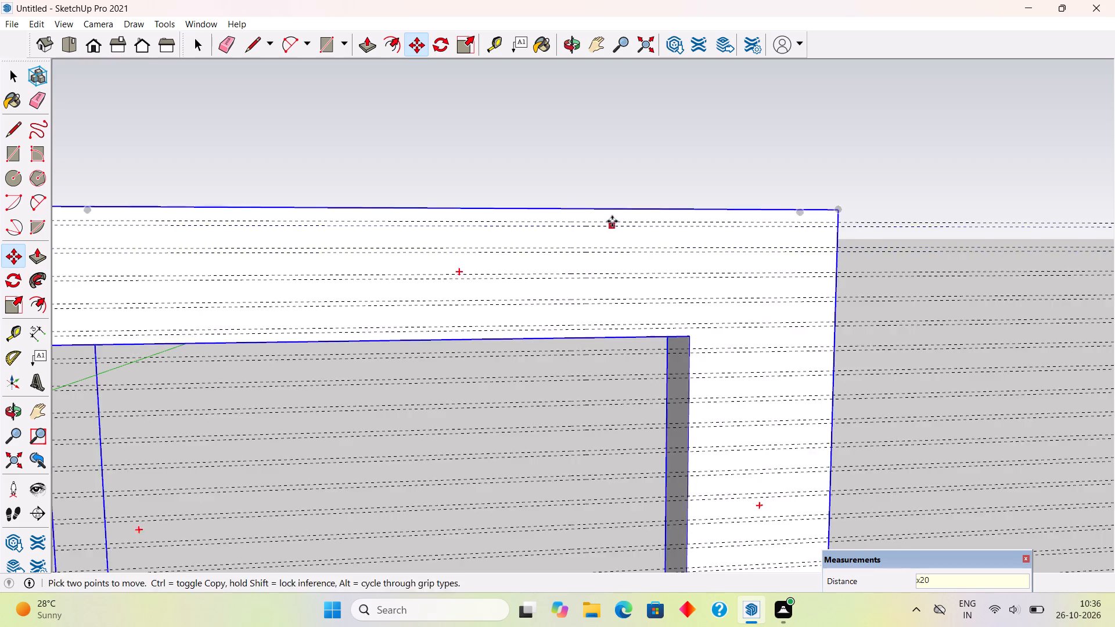
Copy the lowest guide pair 6" downward with three repeats to extend the guides to the pillar's base.
scroll(613, 221, "down", 5)
scroll(703, 123, "down", 2)
scroll(782, 491, "up", 2)
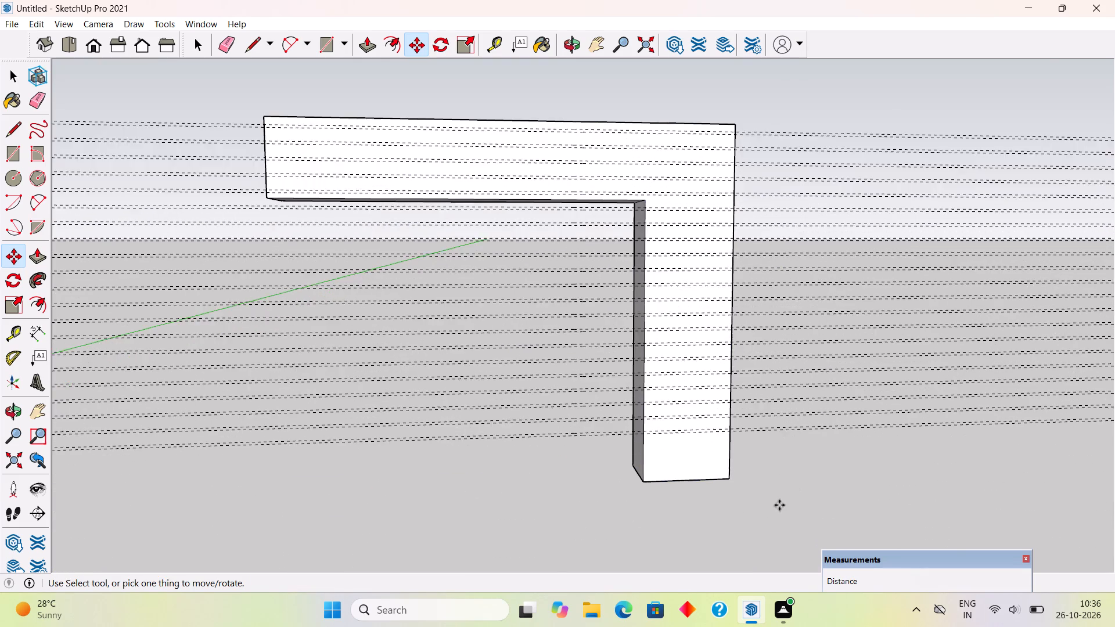
scroll(779, 505, "up", 1)
scroll(712, 537, "up", 4)
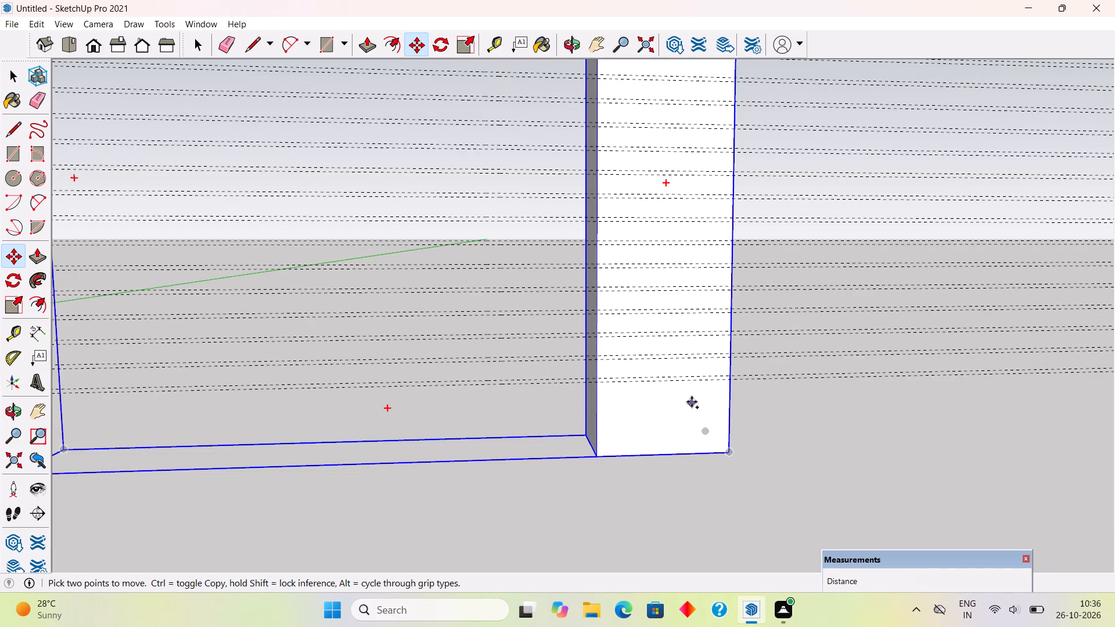
key("space")
scroll(692, 383, "up", 2)
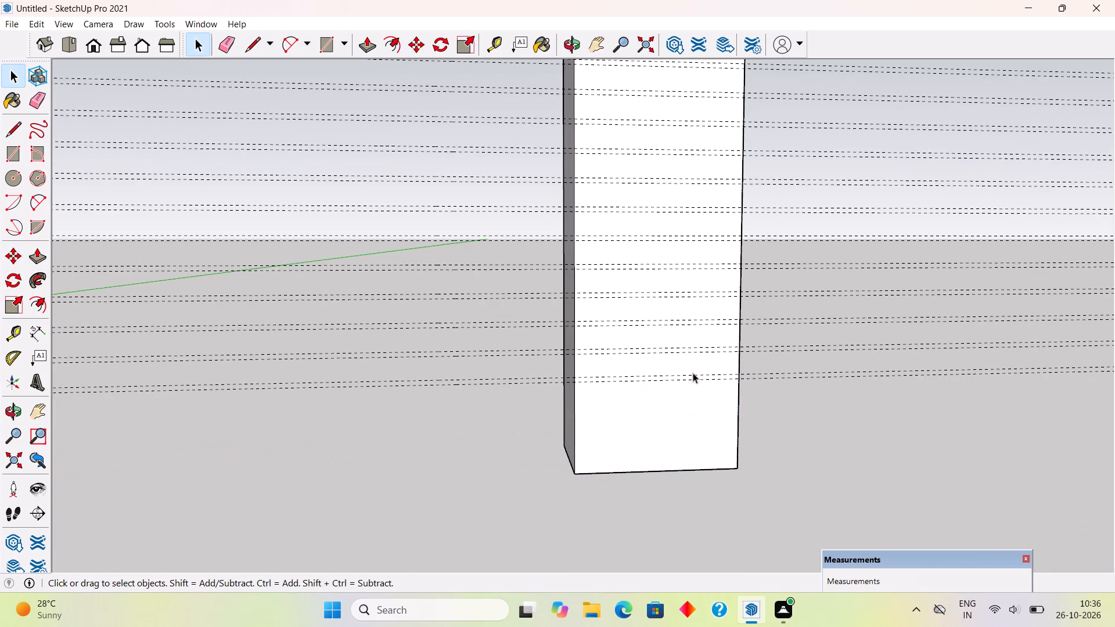
left_click(693, 373)
left_click(740, 387)
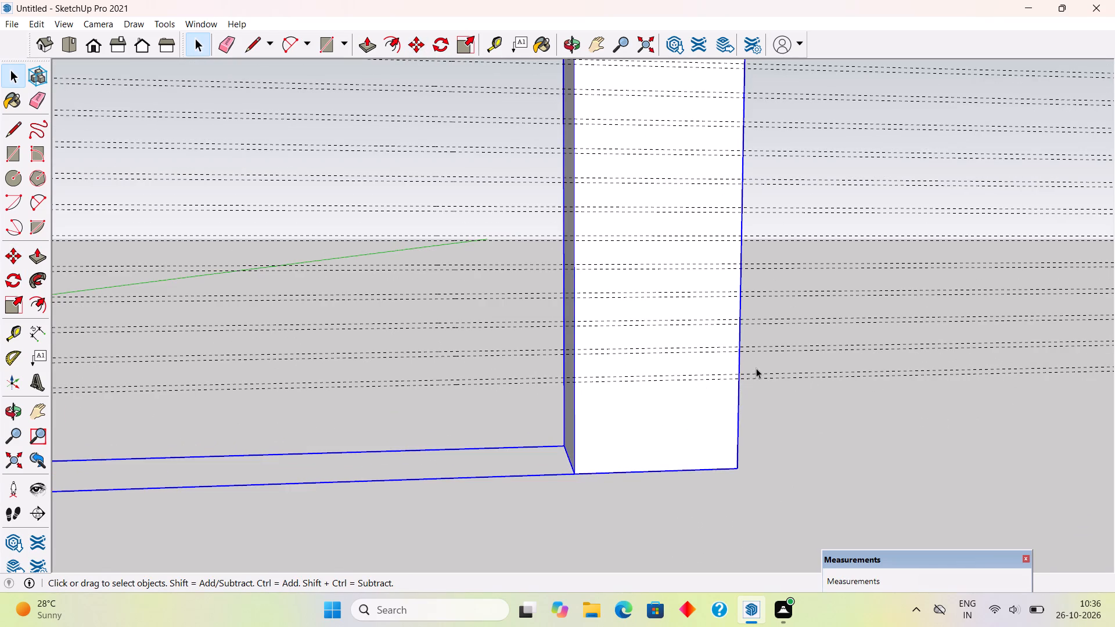
left_click(760, 374)
left_click(761, 377, "ctrl")
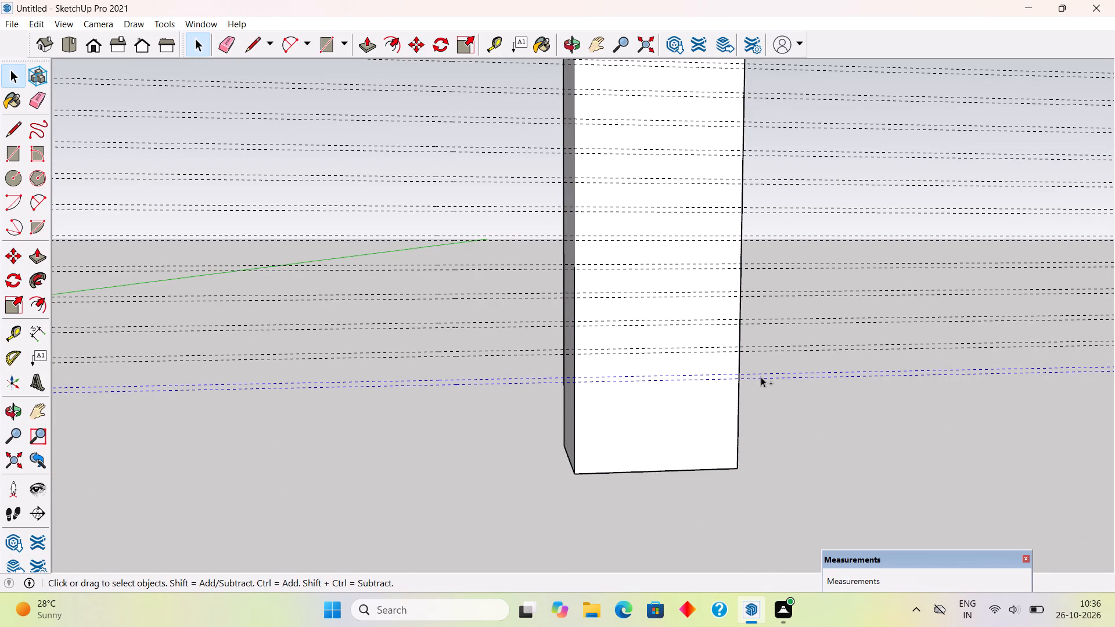
key("m")
left_click(700, 379)
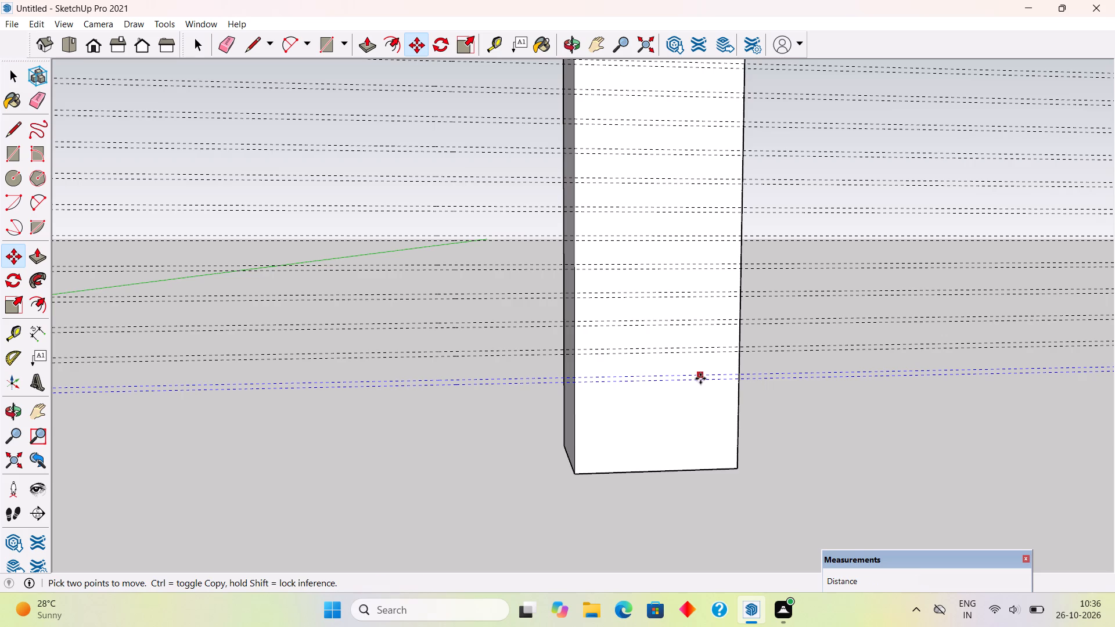
type("6\"")
key("Return")
type("x3")
key("Return")
key("space")
Open the beam and pillar group and draw a 1" by 15' rectangle between the topmost guide pair across the front face.
scroll(724, 491, "down", 5)
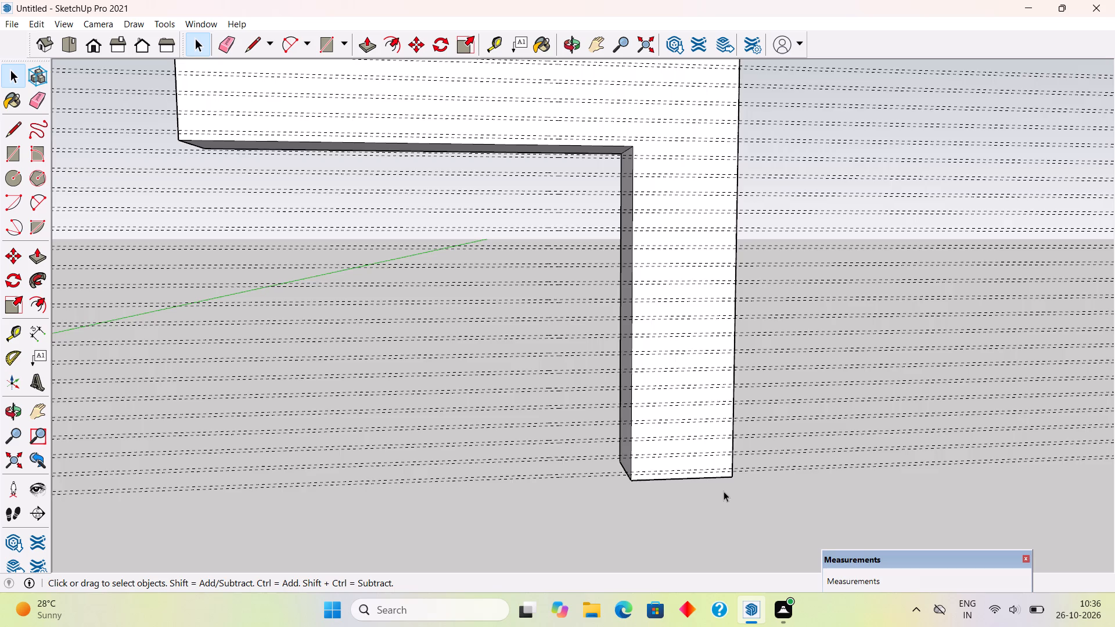
scroll(724, 493, "down", 7)
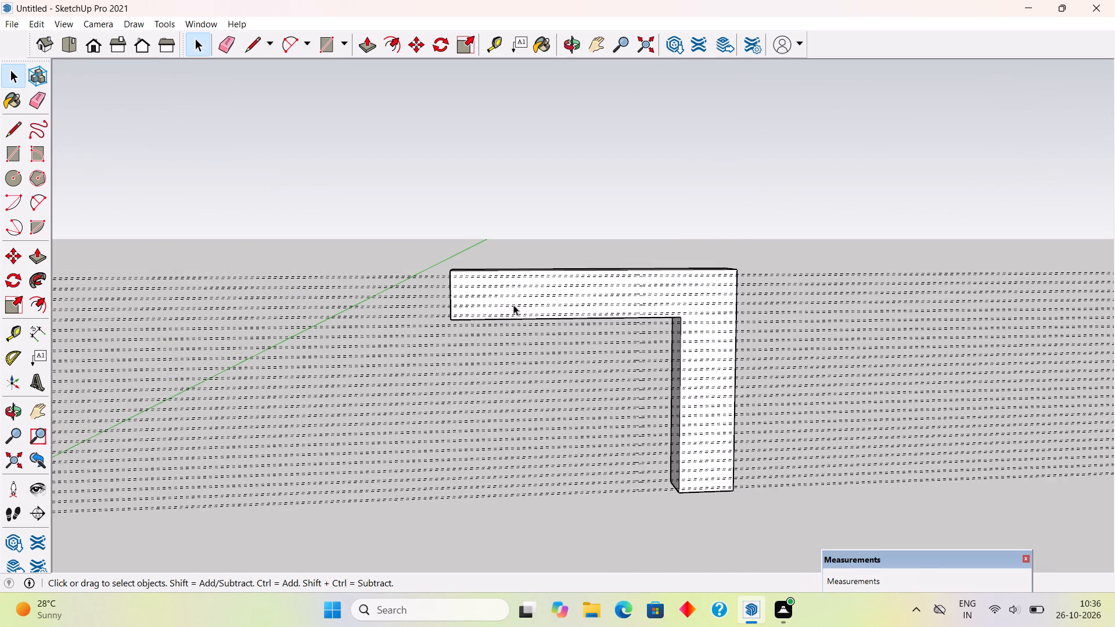
scroll(513, 304, "up", 10)
double_click(515, 297)
left_click(515, 297)
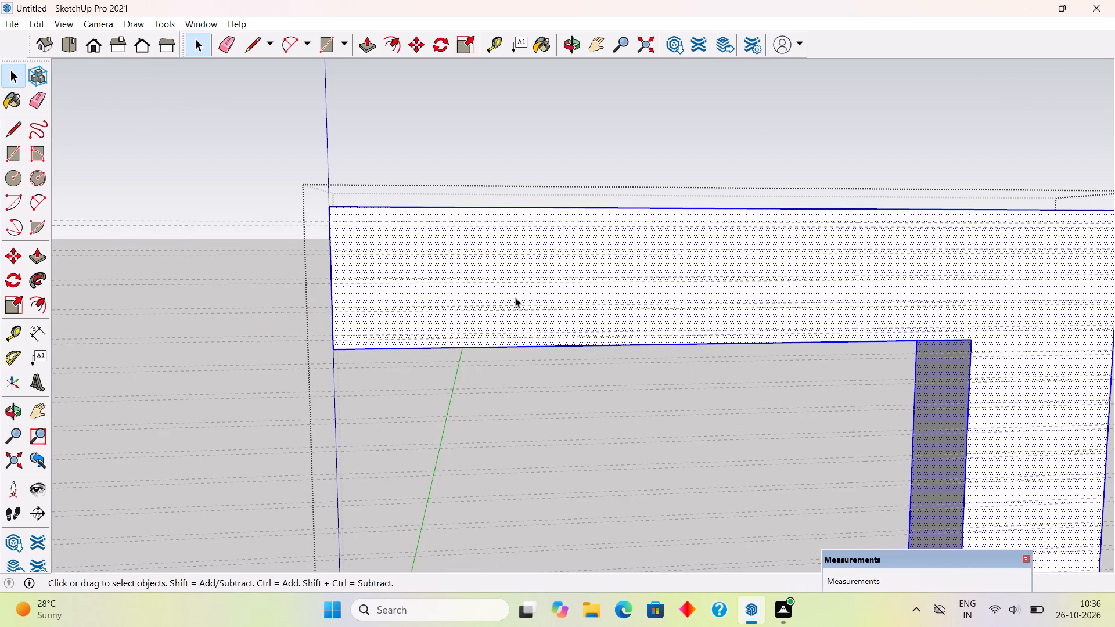
key("r")
scroll(329, 216, "up", 2)
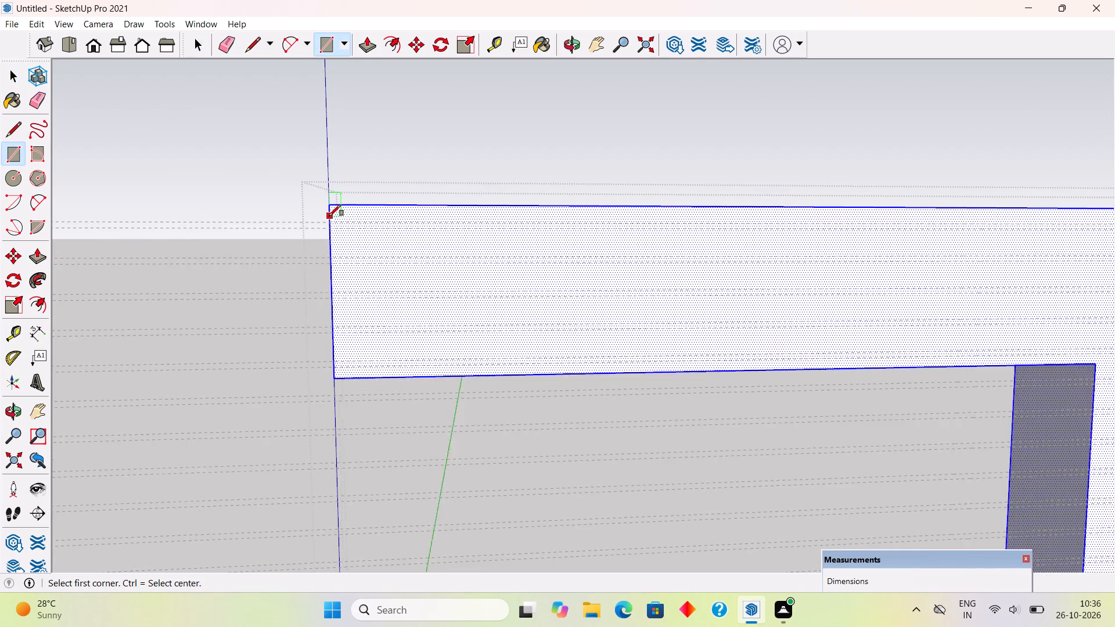
scroll(329, 216, "up", 3)
left_click(329, 224)
scroll(329, 224, "down", 3)
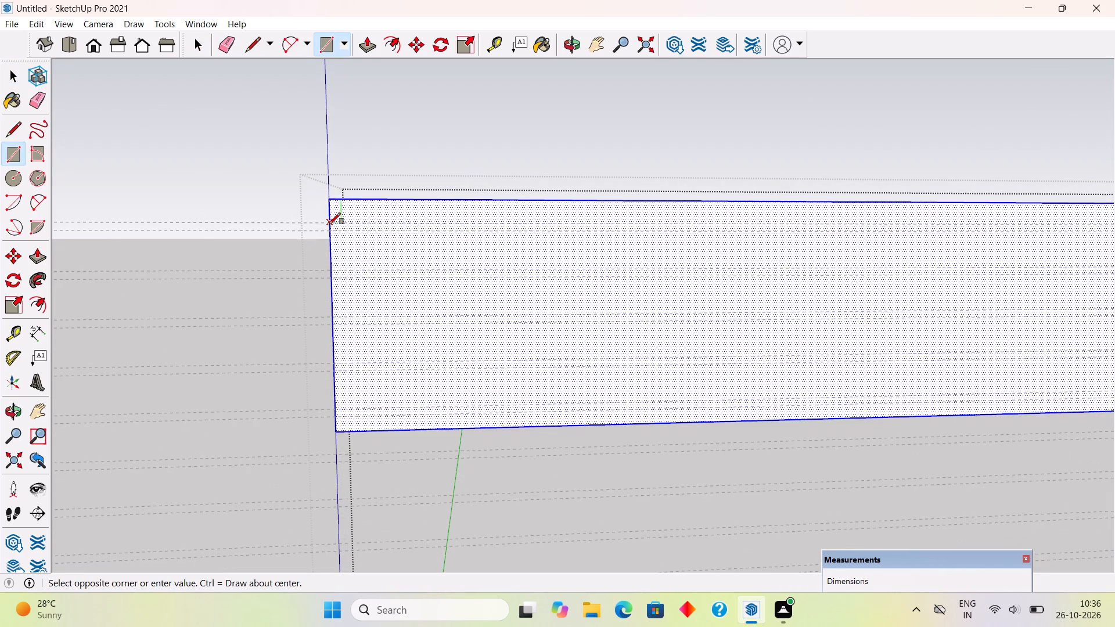
scroll(329, 224, "down", 5)
scroll(967, 224, "up", 4)
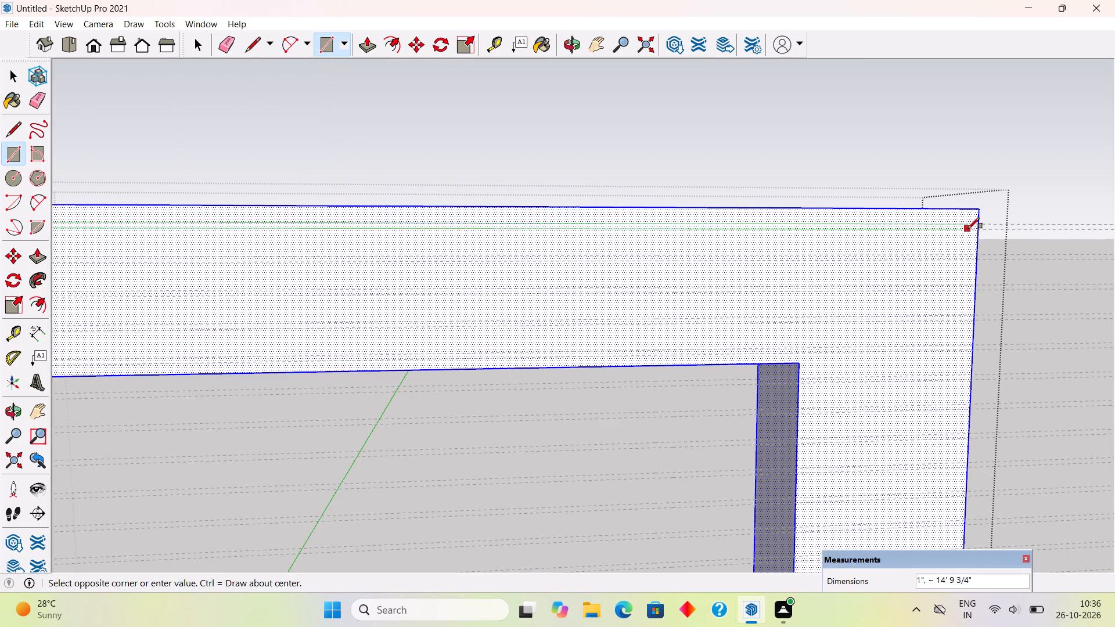
scroll(981, 231, "up", 8)
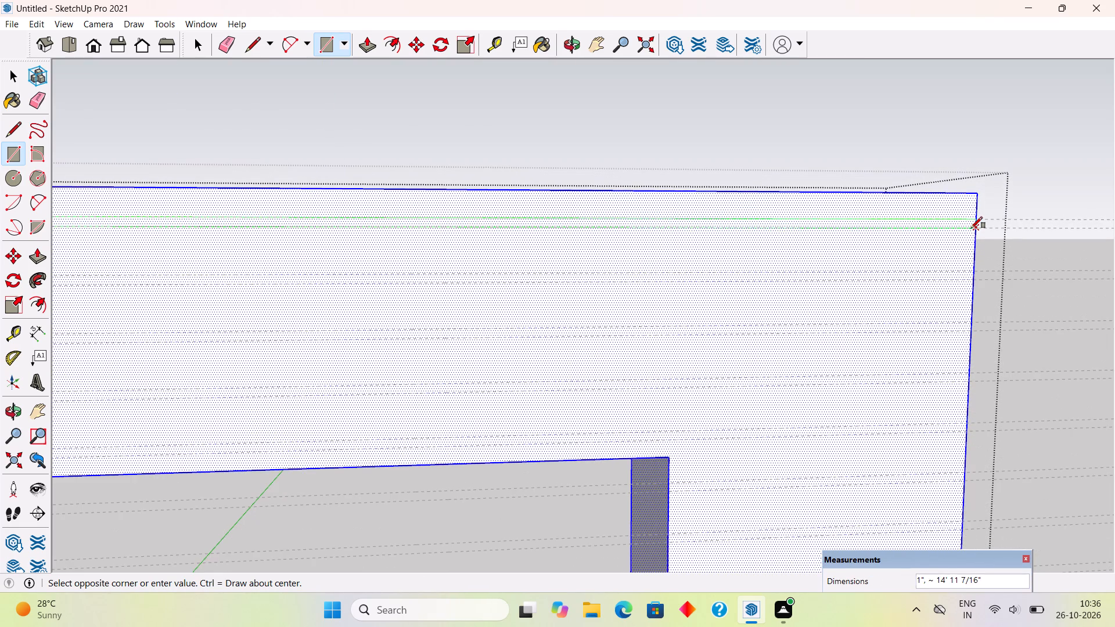
left_click(977, 228)
Draw a 1" high rectangle across the beam's full front width between the second guide pair from the top.
scroll(979, 226, "down", 5)
scroll(1026, 234, "down", 5)
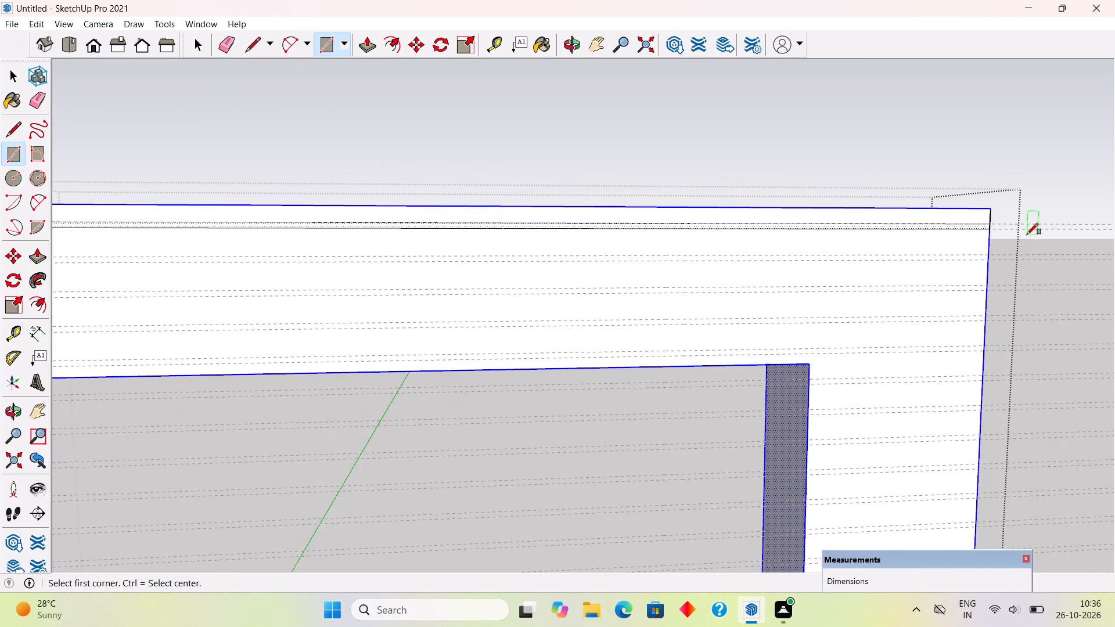
scroll(1027, 235, "down", 4)
scroll(271, 253, "up", 3)
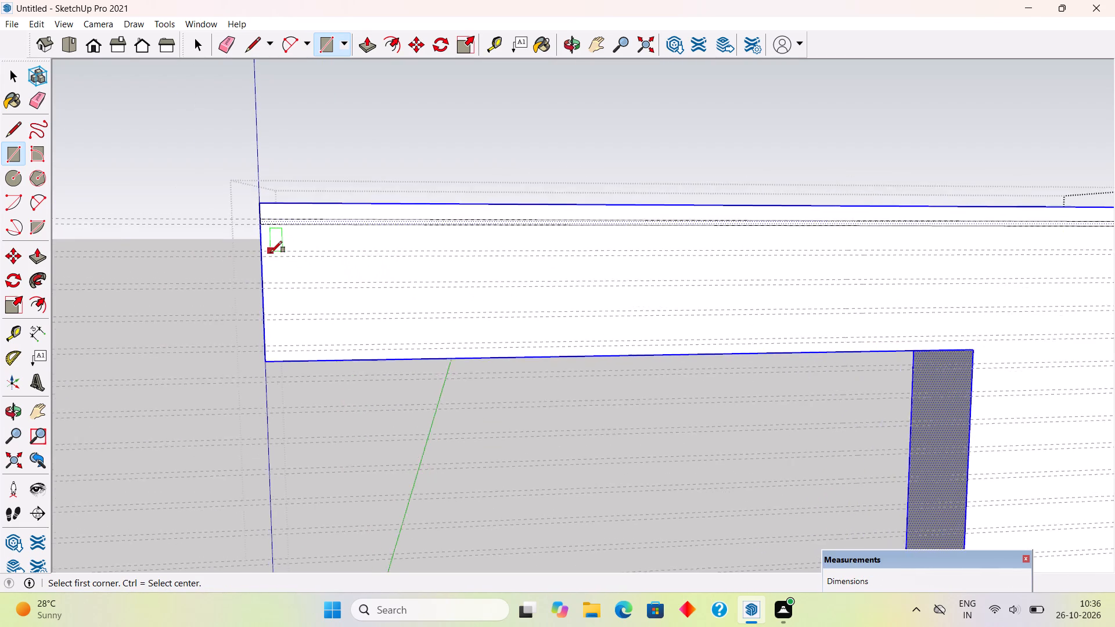
scroll(271, 253, "up", 1)
left_click(261, 252)
scroll(261, 252, "down", 5)
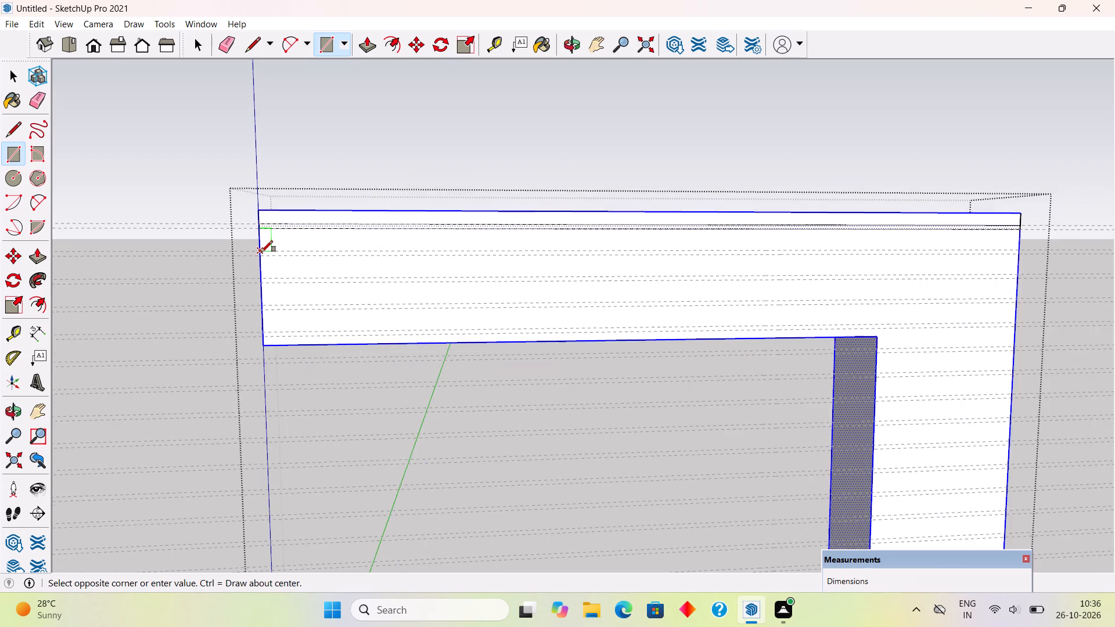
scroll(932, 253, "up", 6)
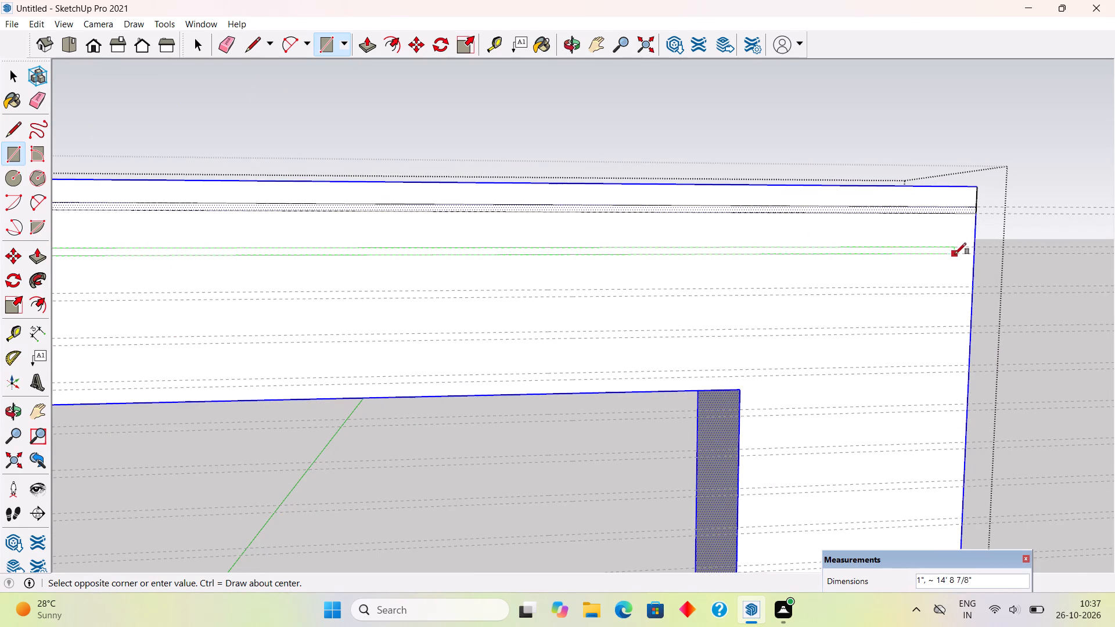
left_click(974, 251)
Draw 1" by 15' rectangles across the beam's front face between the third, fourth and fifth guide pairs.
scroll(974, 251, "down", 5)
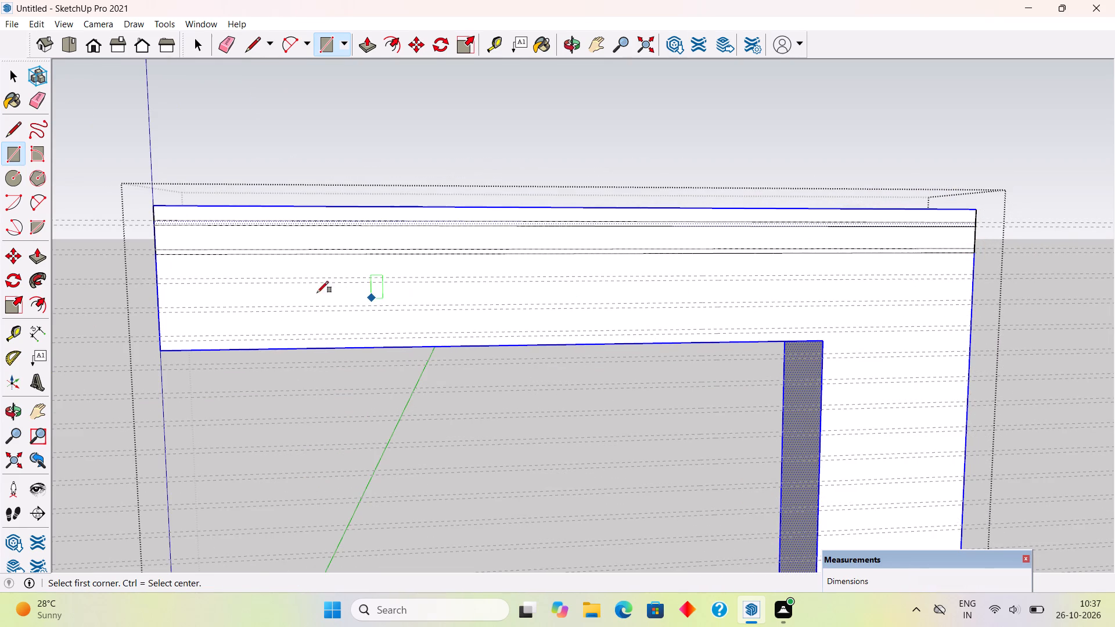
left_click(157, 278)
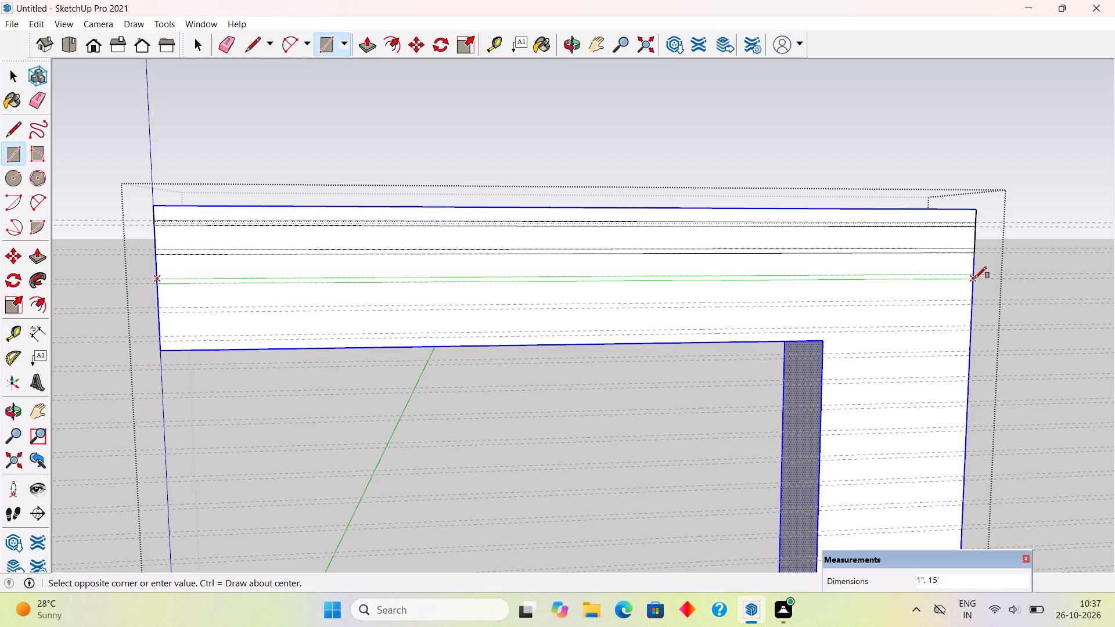
left_click(975, 278)
left_click(155, 307)
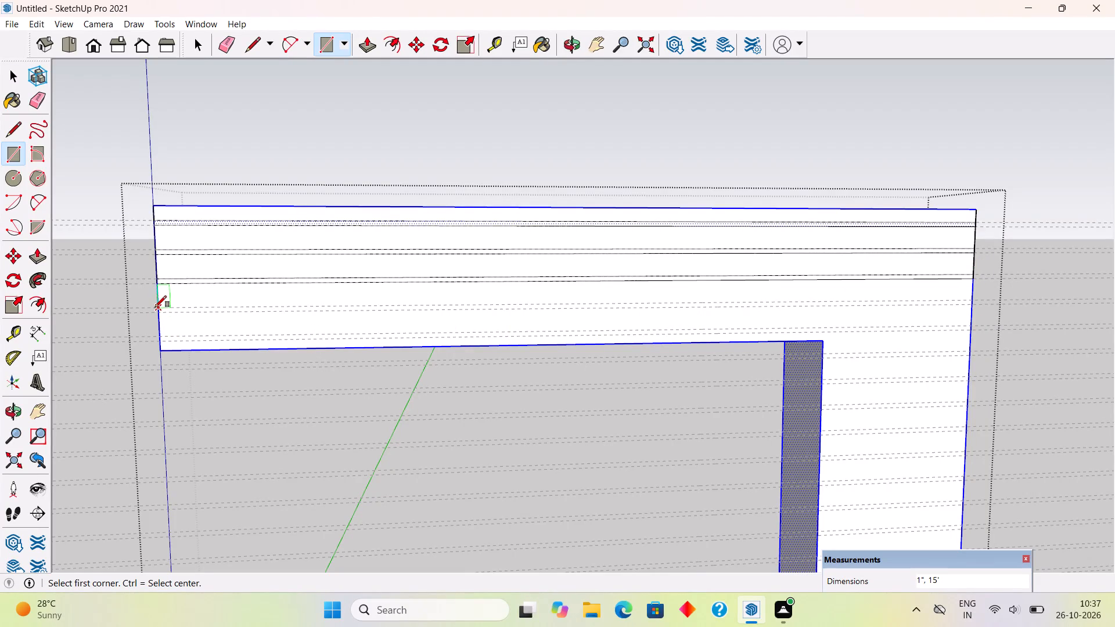
left_click(969, 308)
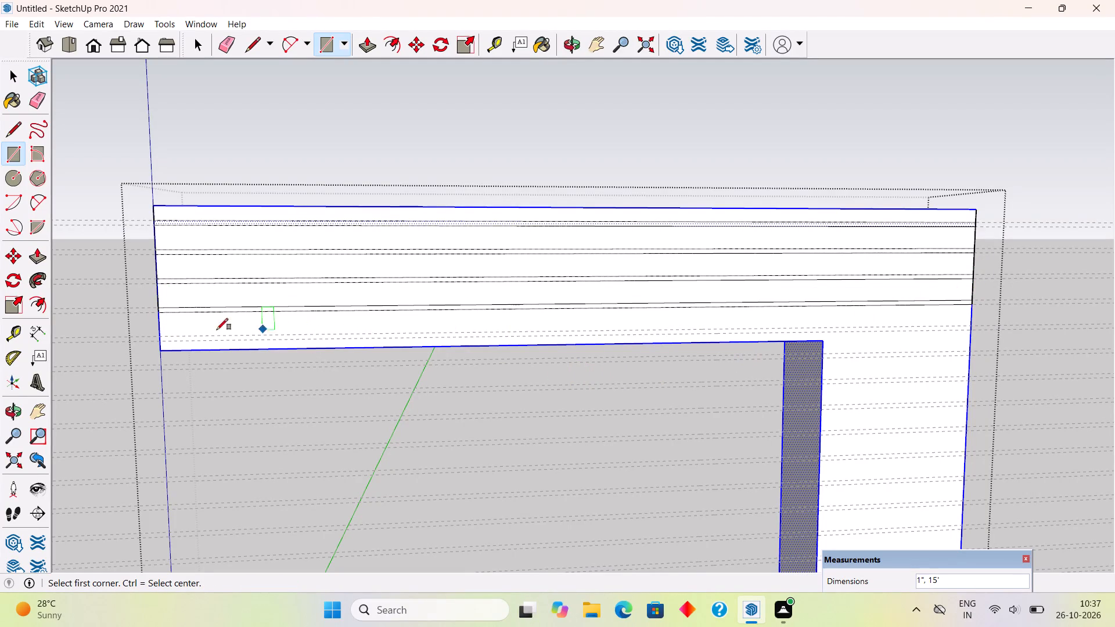
left_click(160, 337)
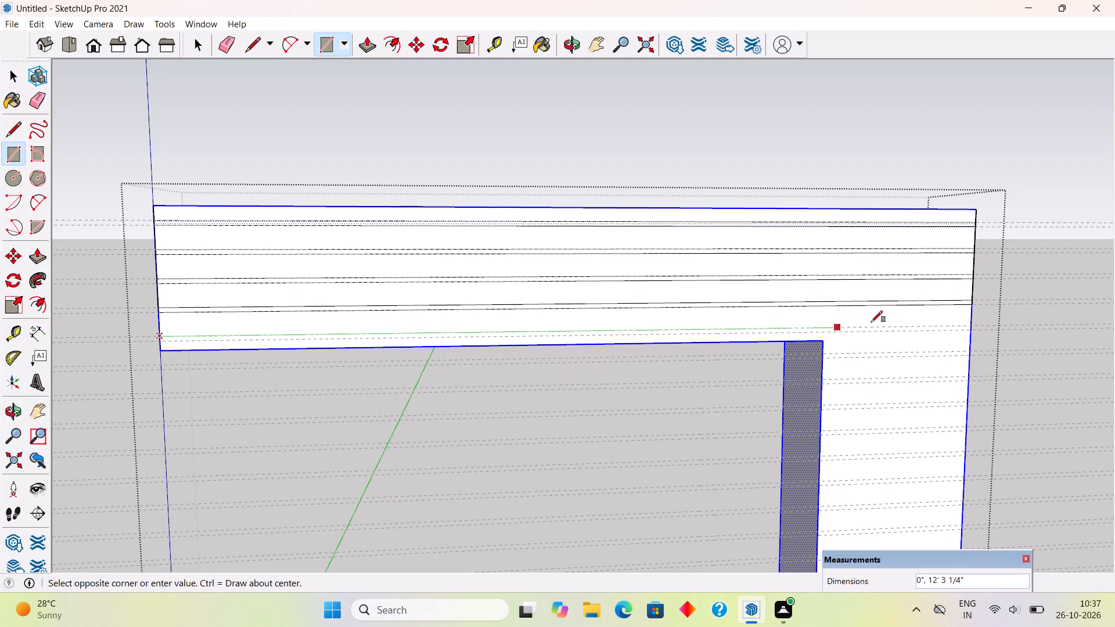
left_click(972, 334)
Draw 1" by 3' rectangles across the pillar's front face between the first four guide pairs below the beam.
scroll(700, 242, "down", 5)
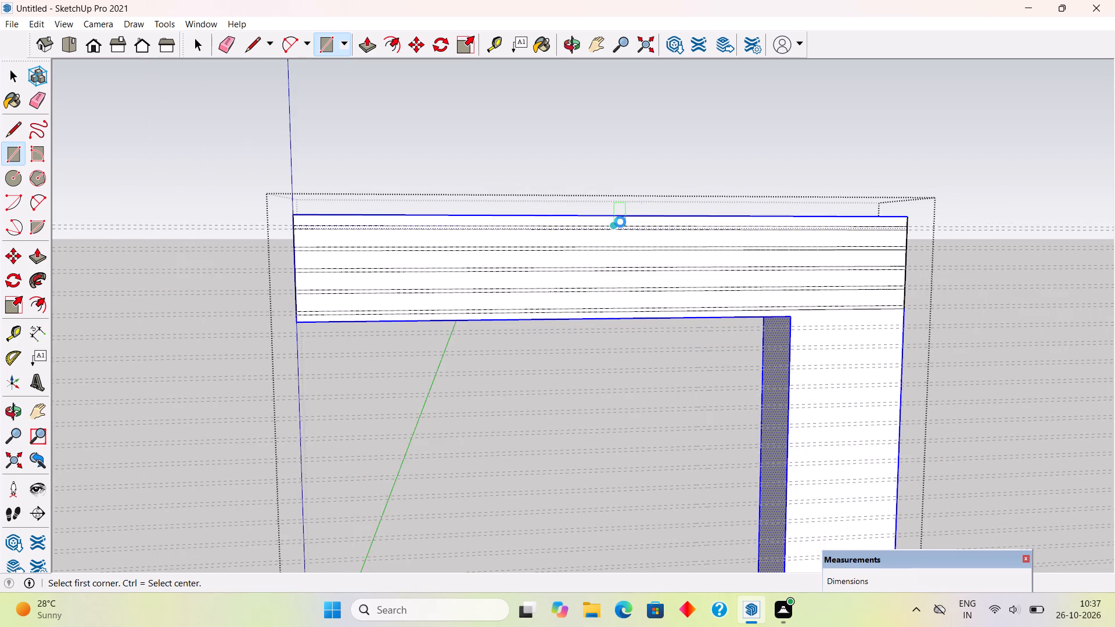
scroll(620, 222, "down", 10)
scroll(739, 485, "up", 6)
scroll(835, 401, "up", 4)
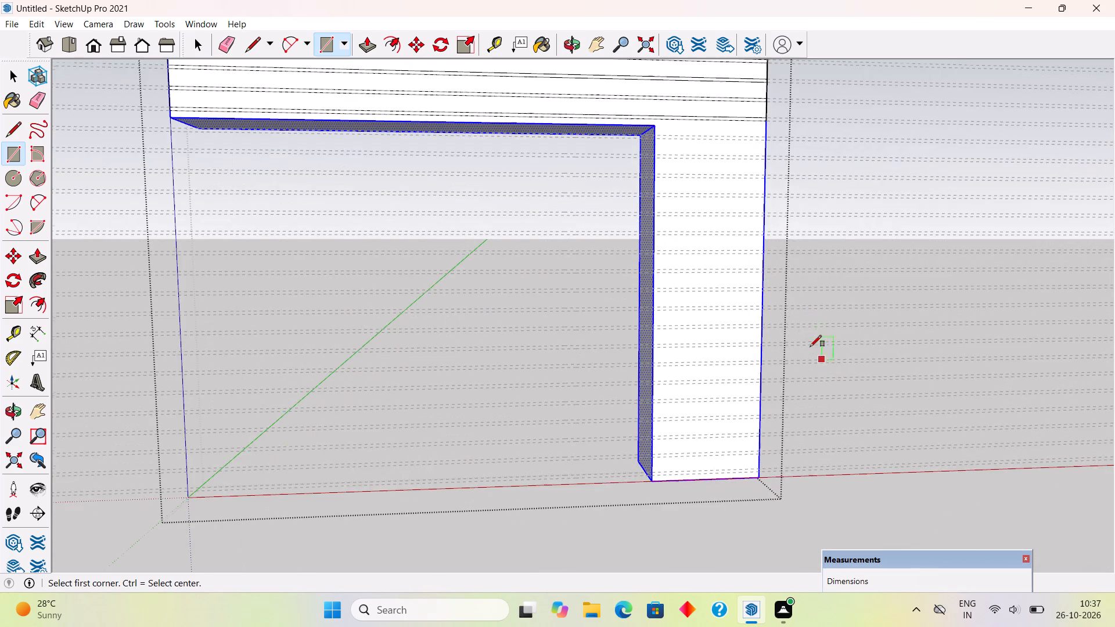
scroll(796, 226, "up", 4)
scroll(796, 213, "down", 1)
scroll(775, 79, "up", 3)
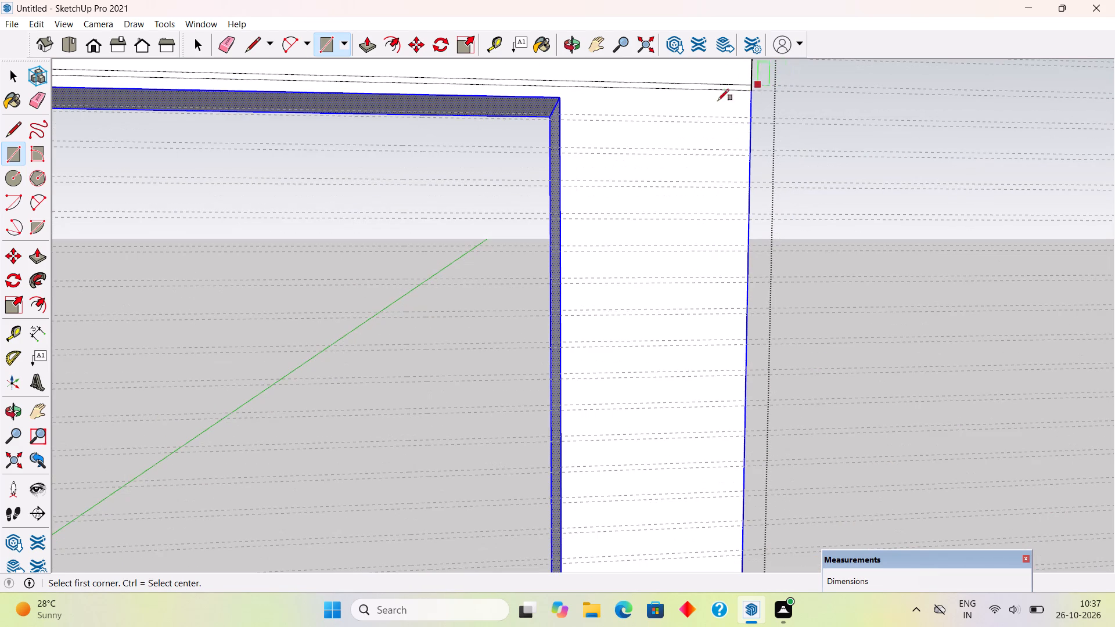
left_click(557, 113)
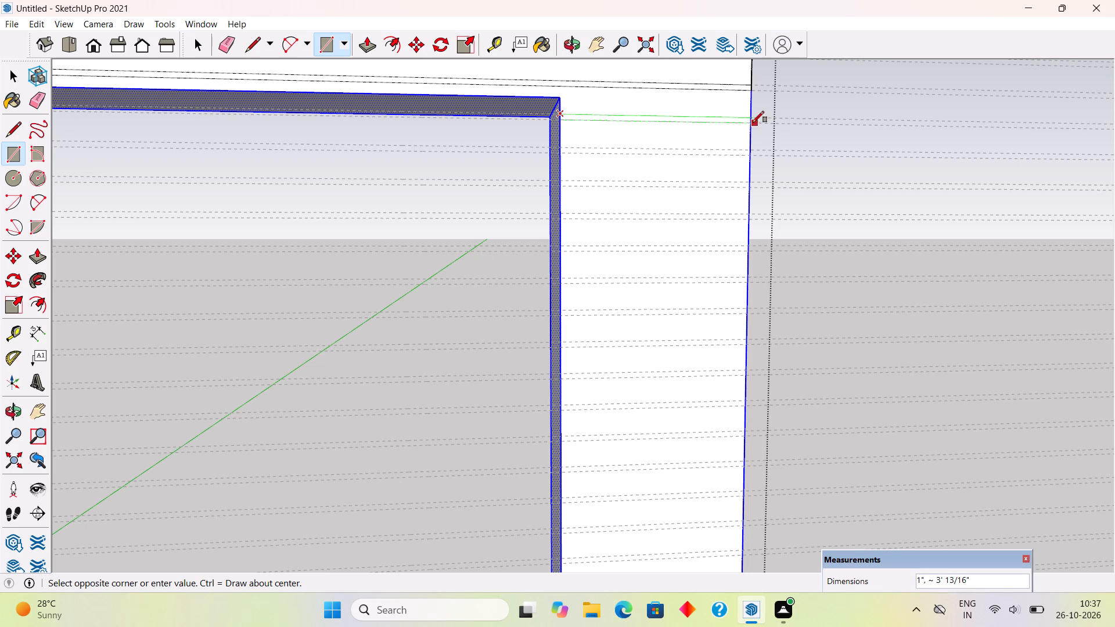
left_click(751, 122)
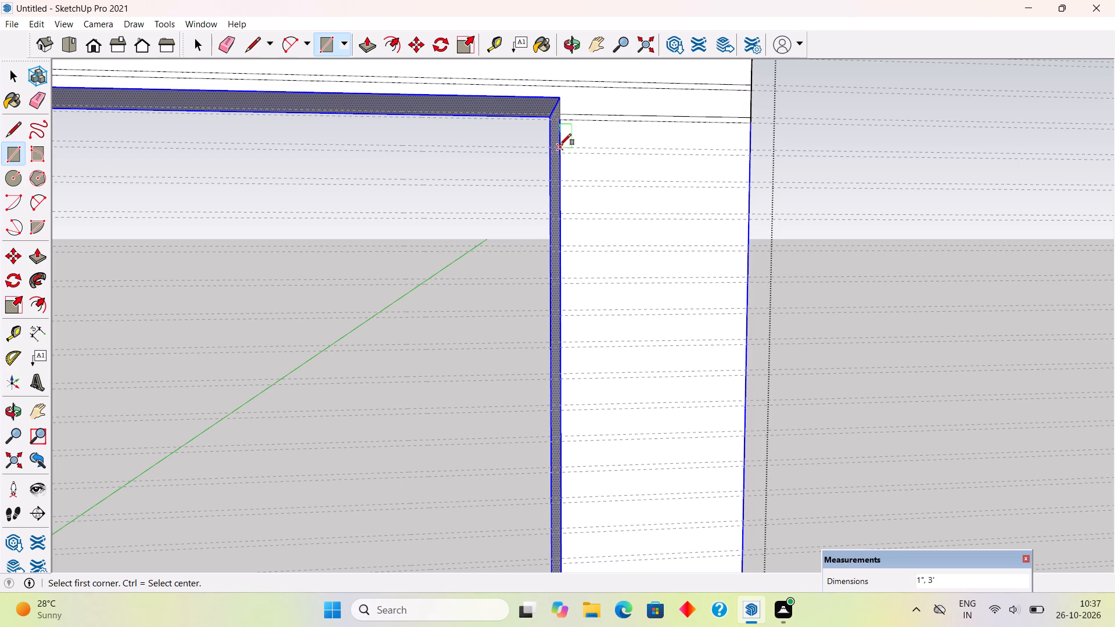
left_click(560, 145)
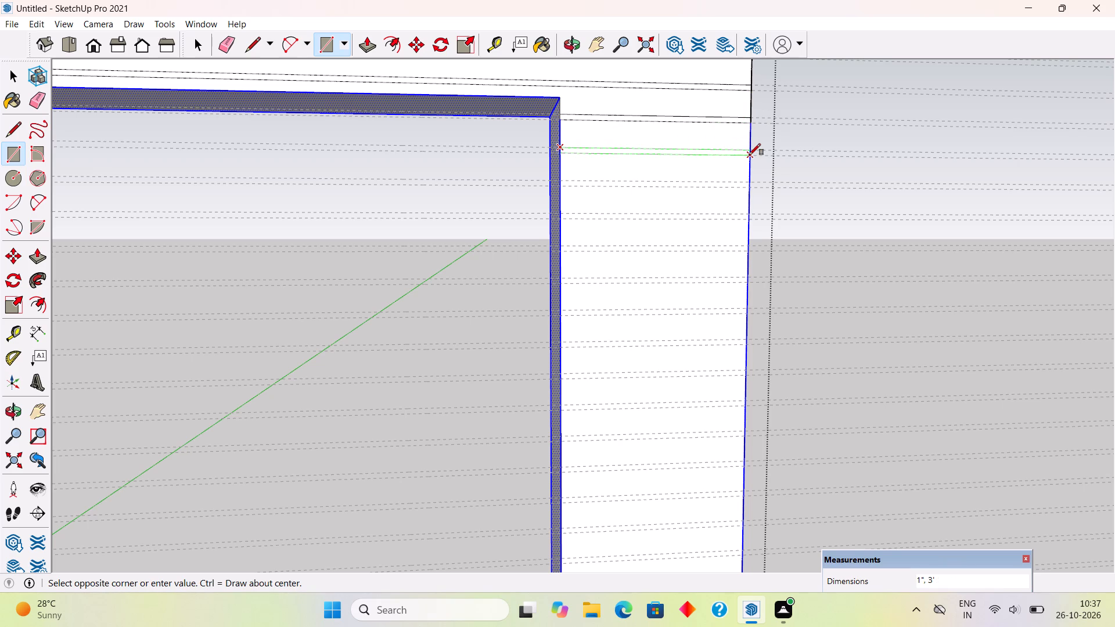
left_click(749, 155)
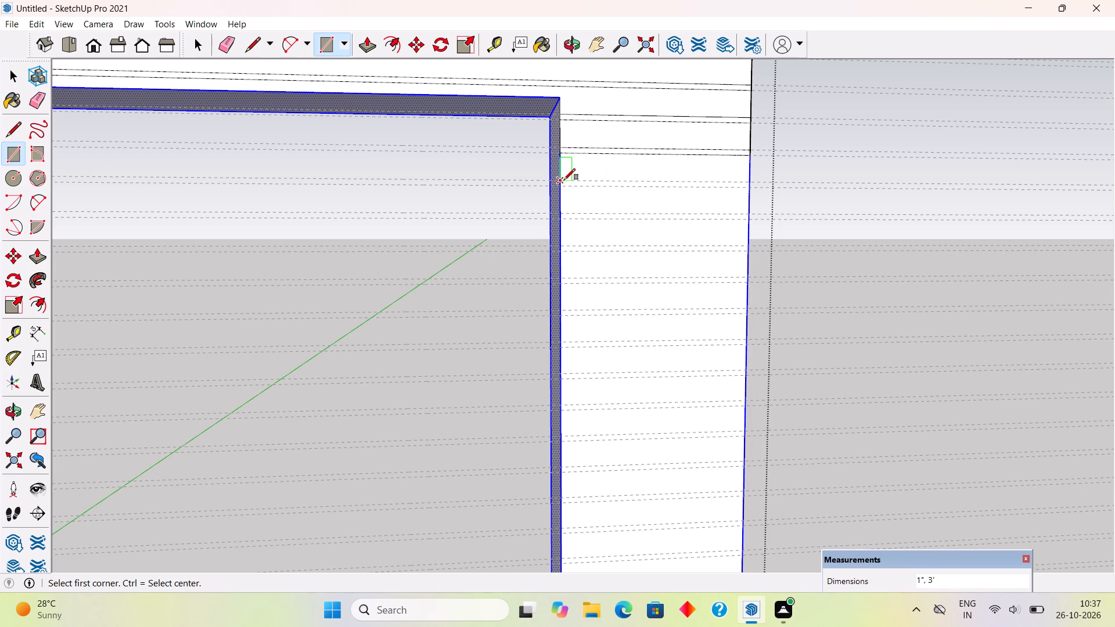
left_click(564, 180)
left_click(749, 189)
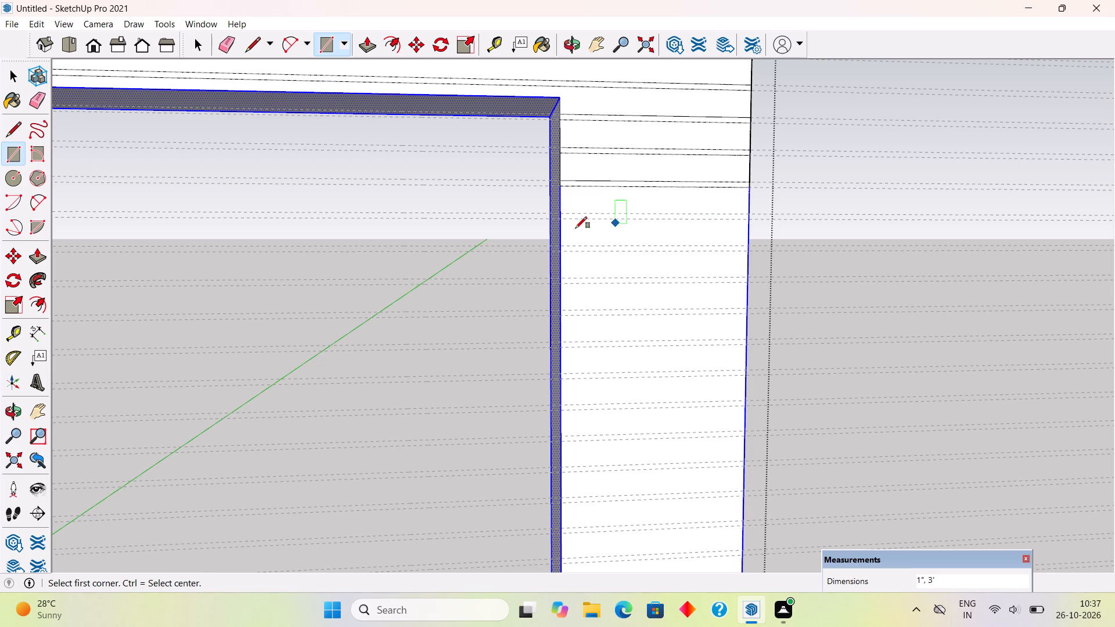
left_click(563, 214)
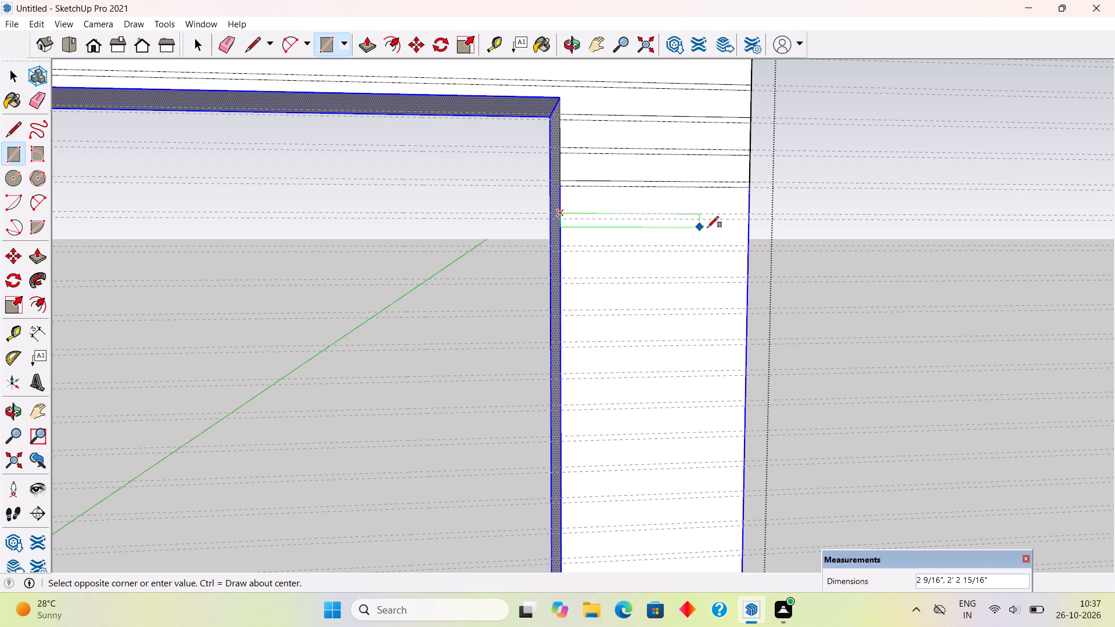
left_click(751, 218)
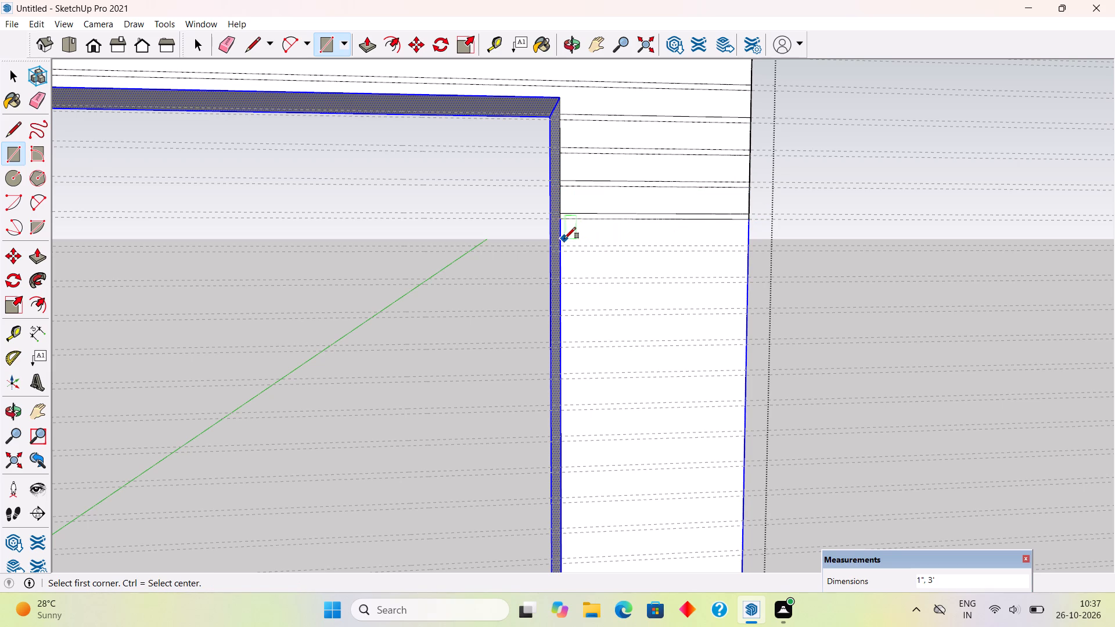
Draw 1" by 3' rectangles across the pillar's front face between the fifth to eighth guide pairs below the beam.
left_click(563, 243)
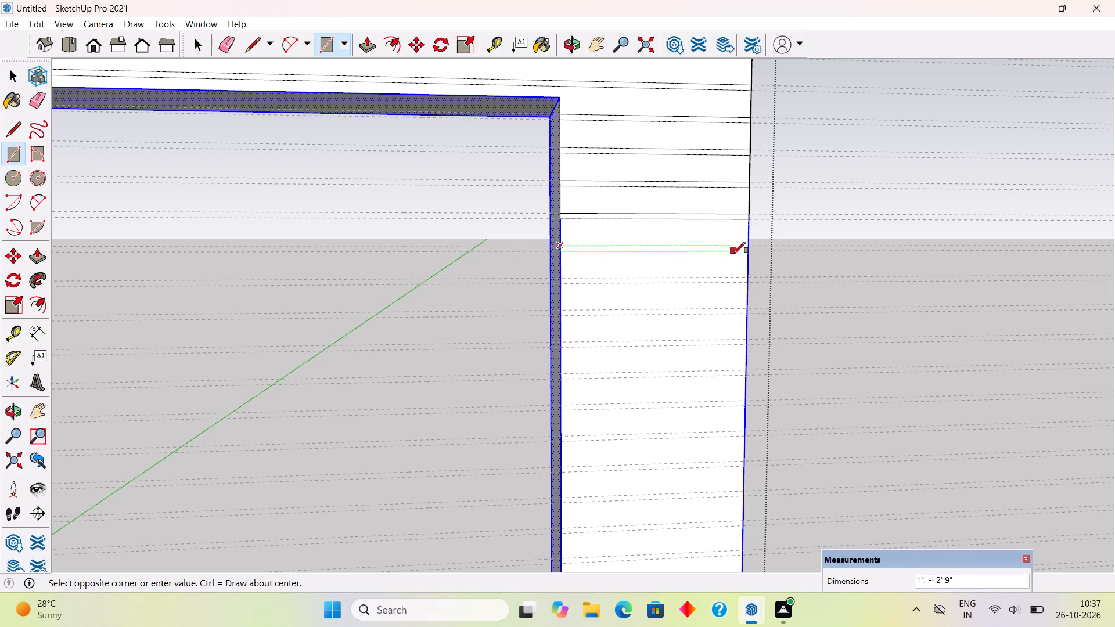
left_click(749, 250)
left_click(560, 278)
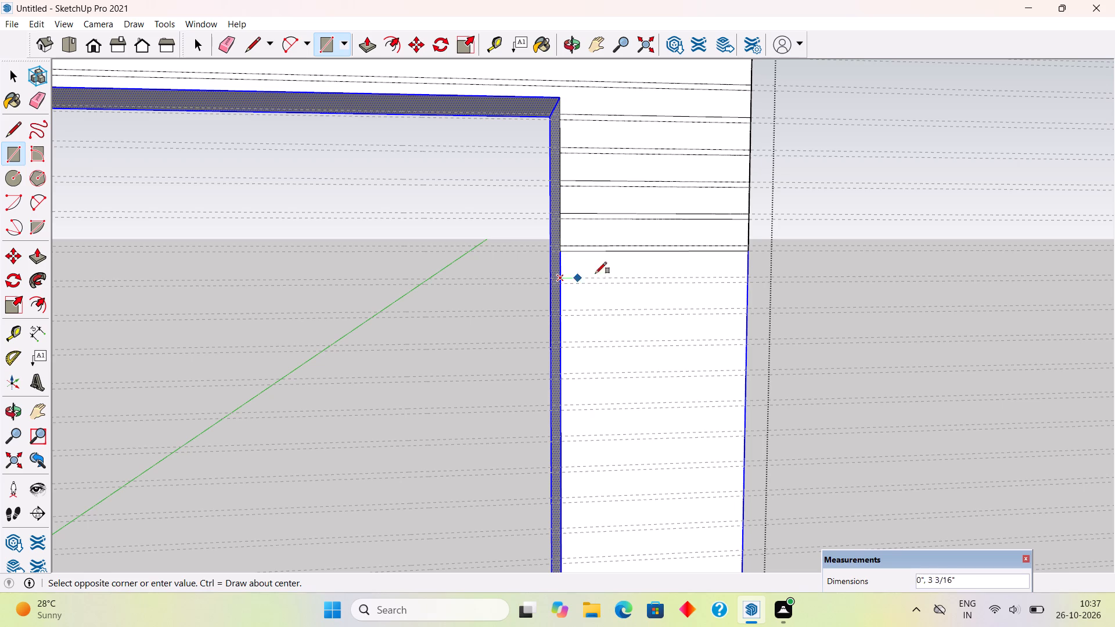
left_click(749, 282)
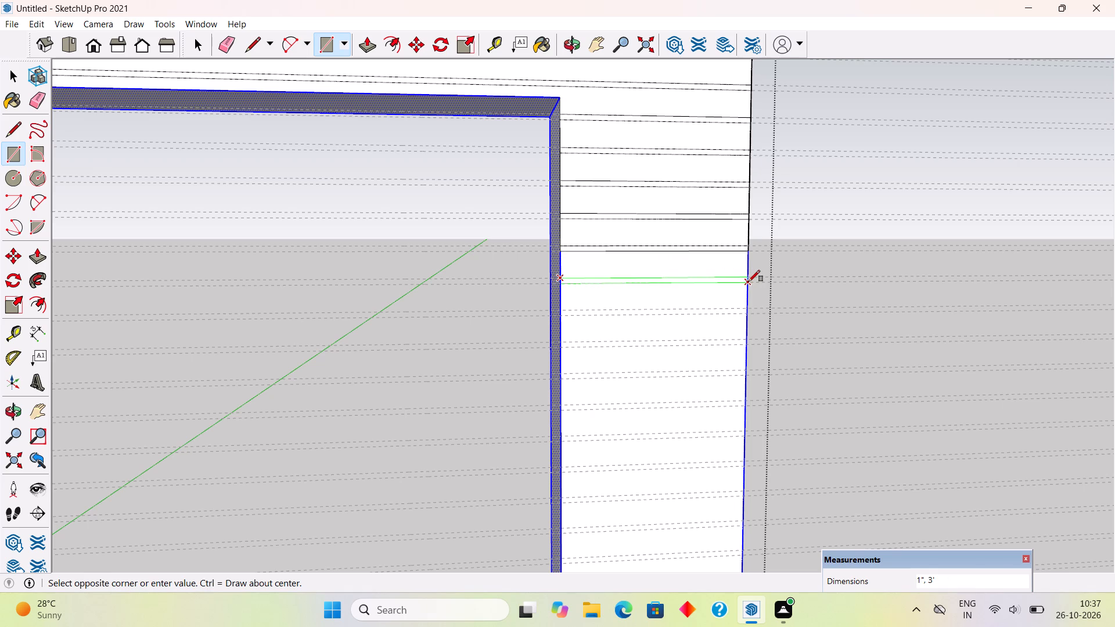
left_click(563, 312)
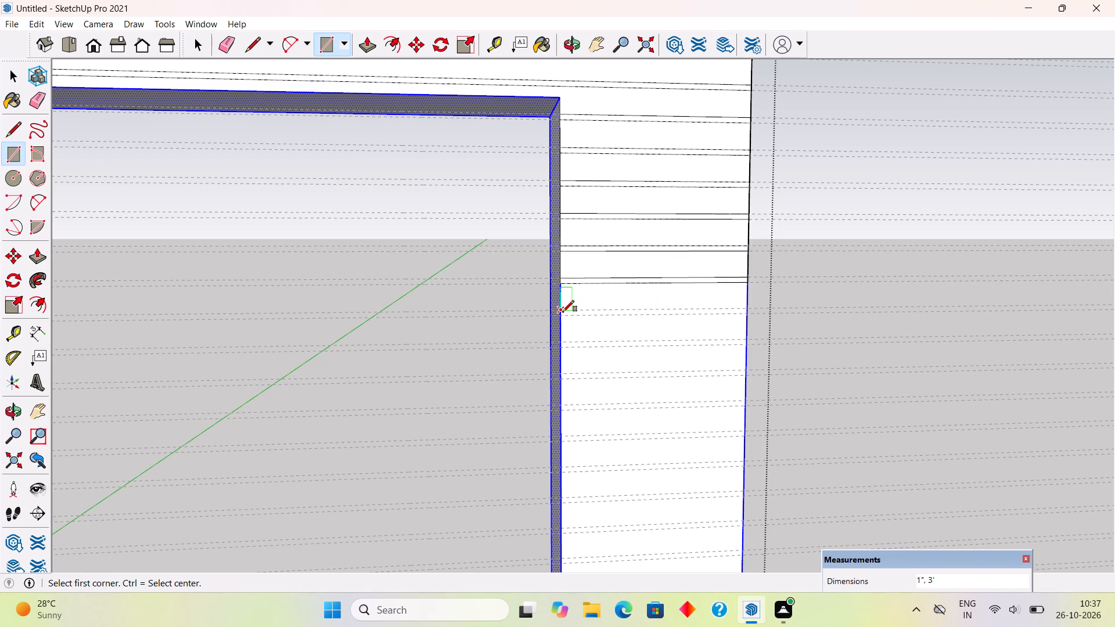
left_click(744, 316)
left_click(554, 341)
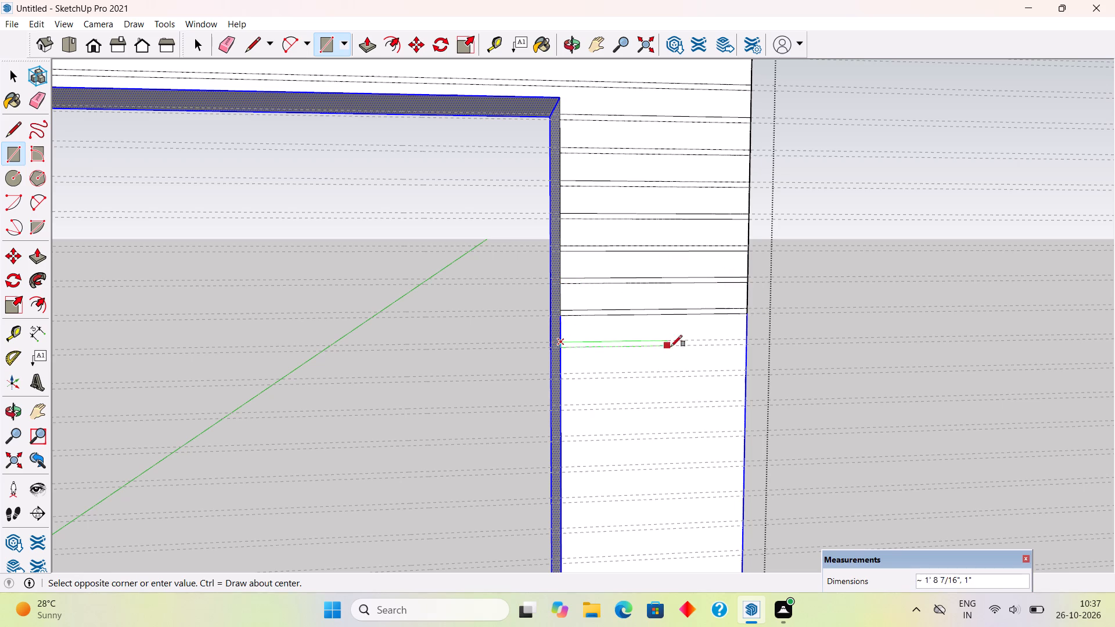
left_click(746, 344)
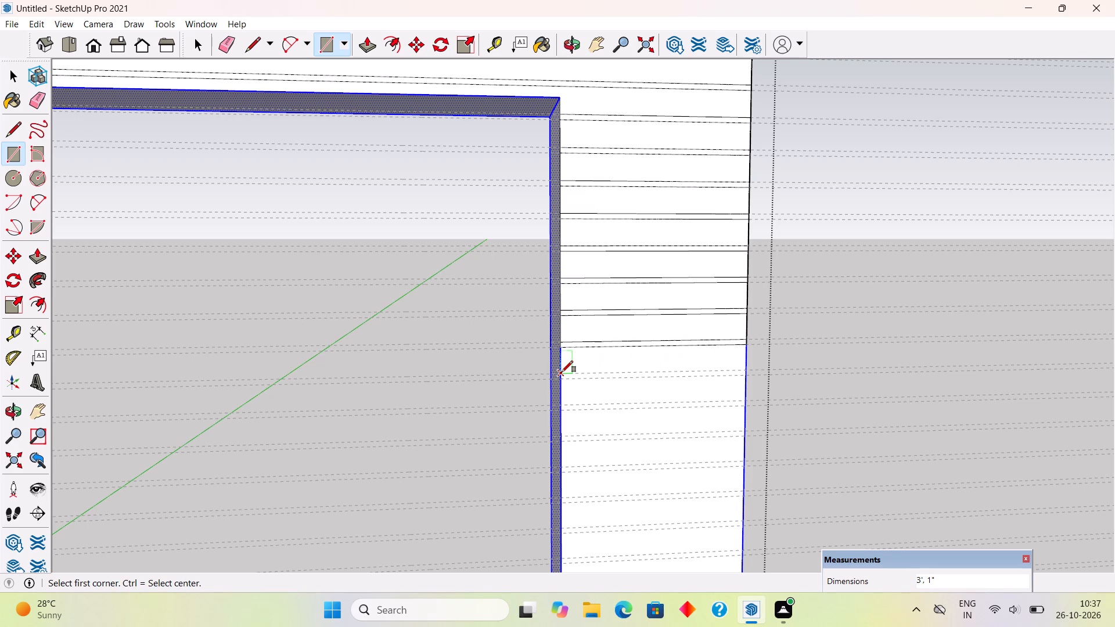
Draw 1" by 3' rectangles across the pillar's front face between the ninth to twelfth guide pairs below the beam.
left_click(562, 372)
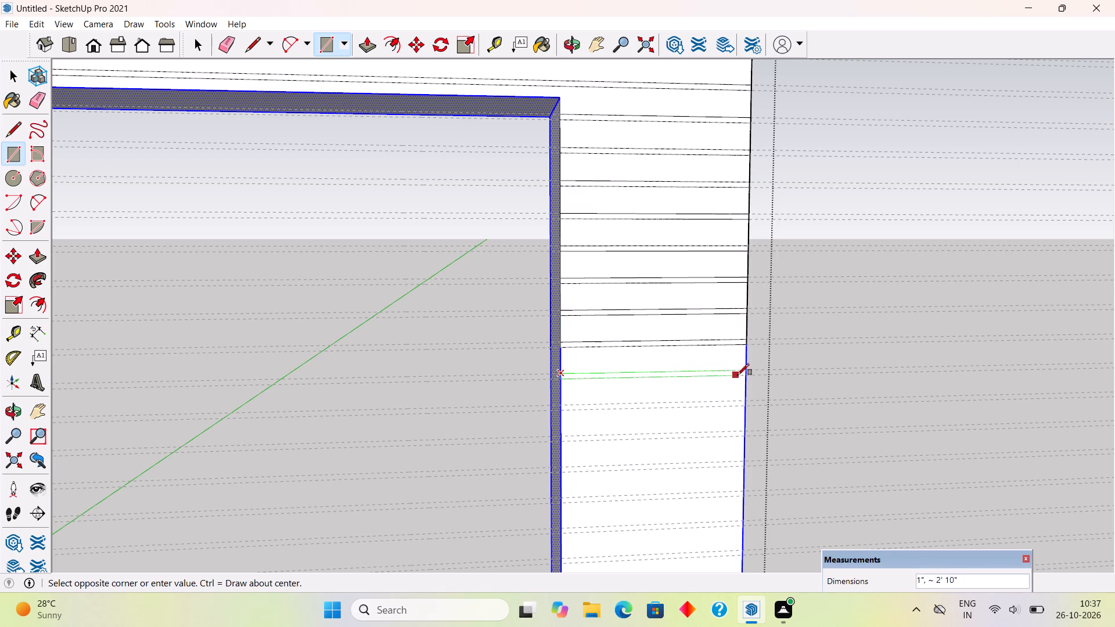
left_click(745, 374)
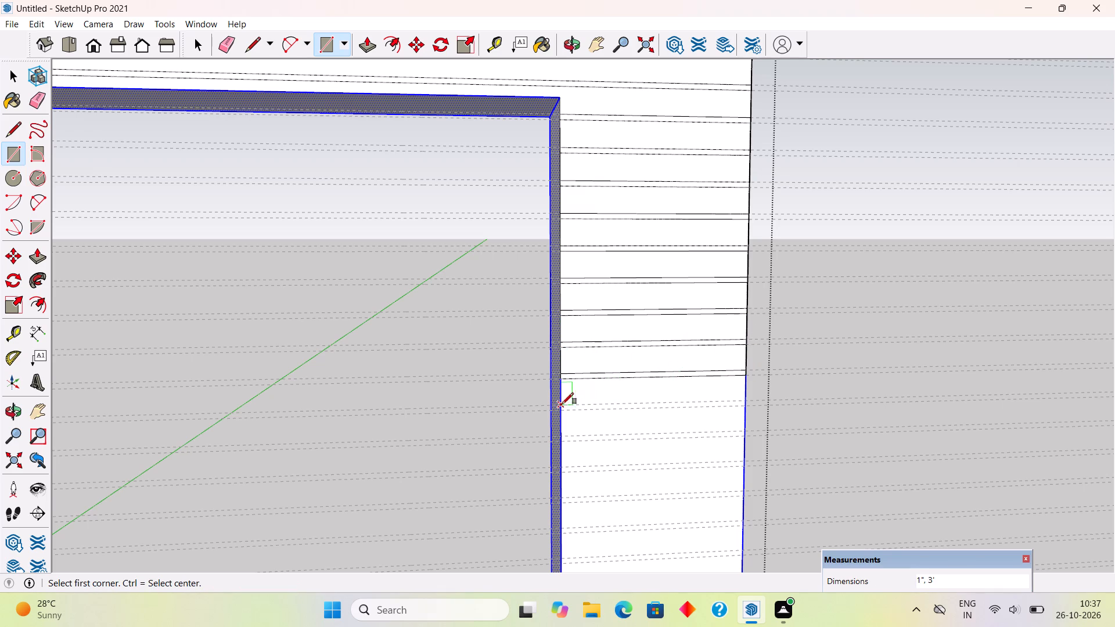
left_click(558, 405)
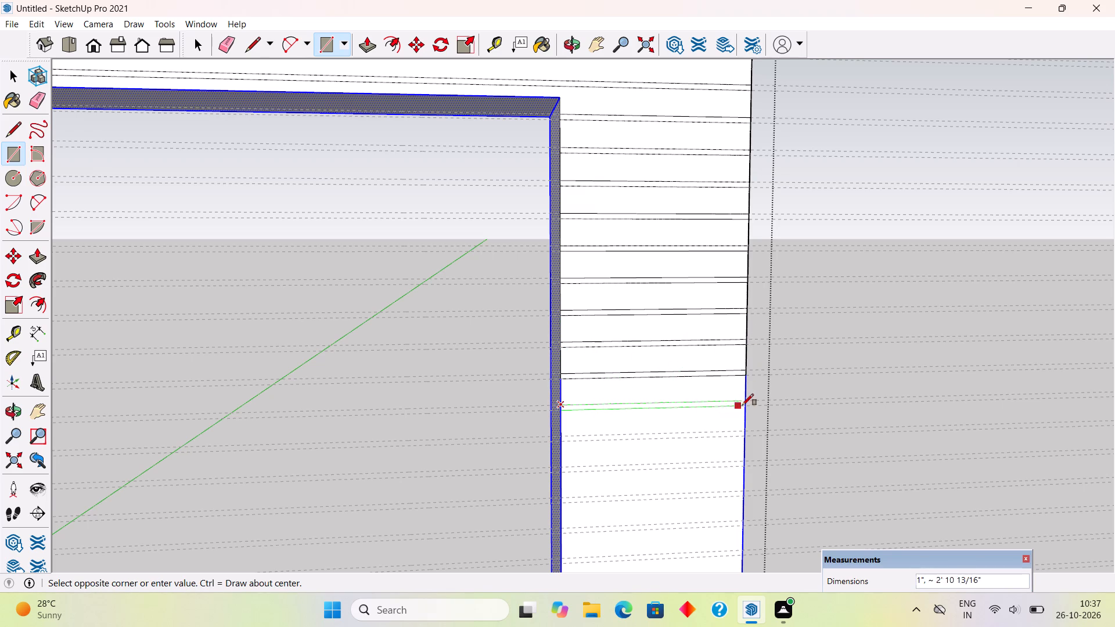
left_click(747, 404)
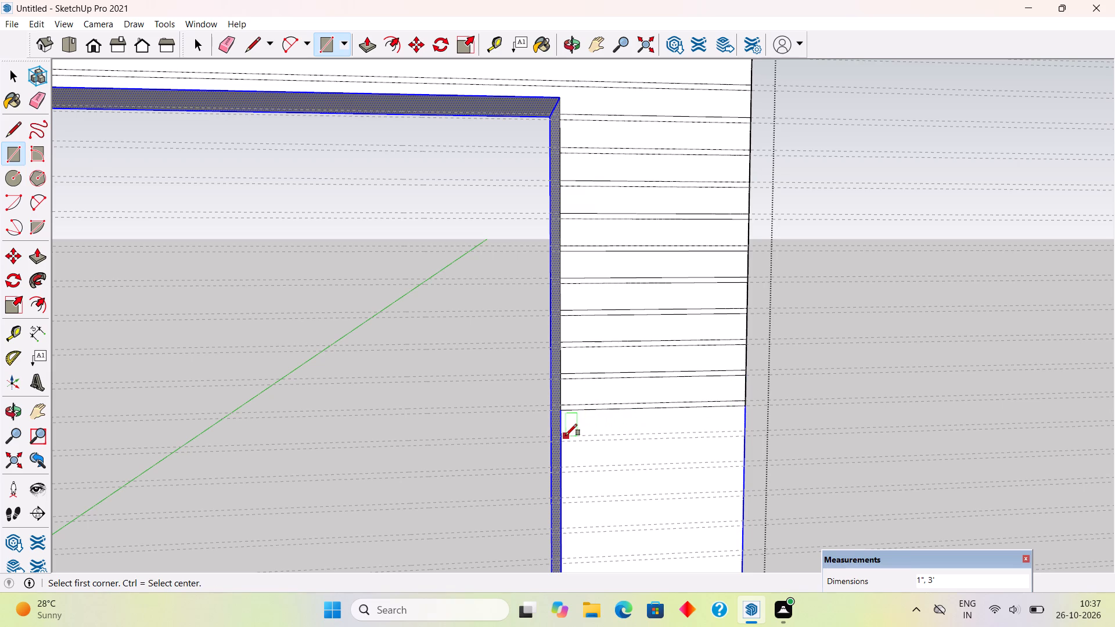
left_click(562, 438)
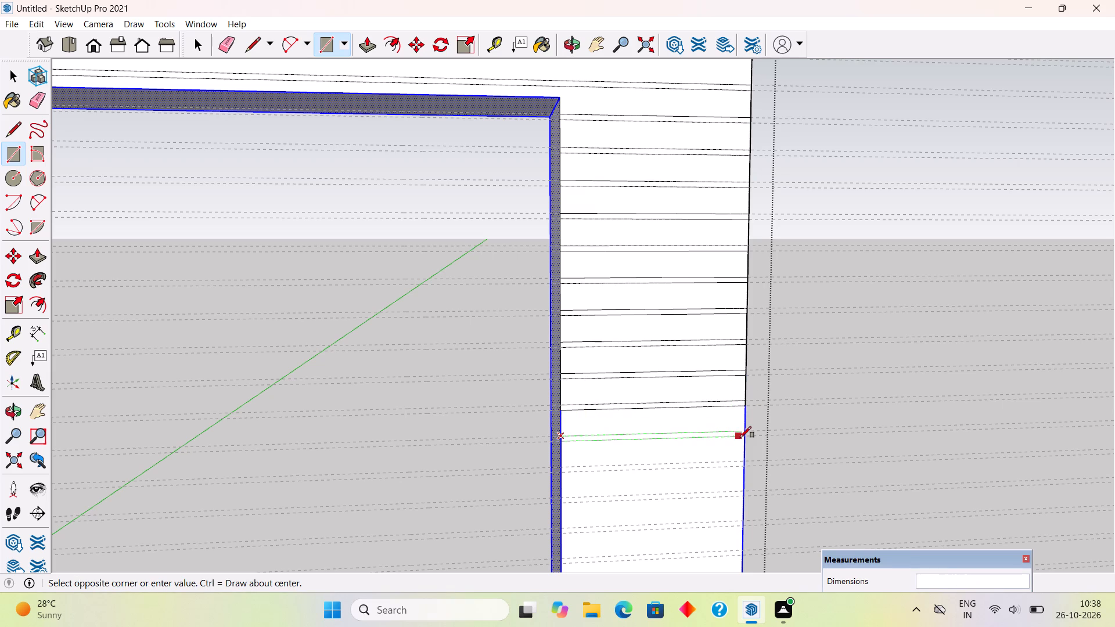
left_click(747, 438)
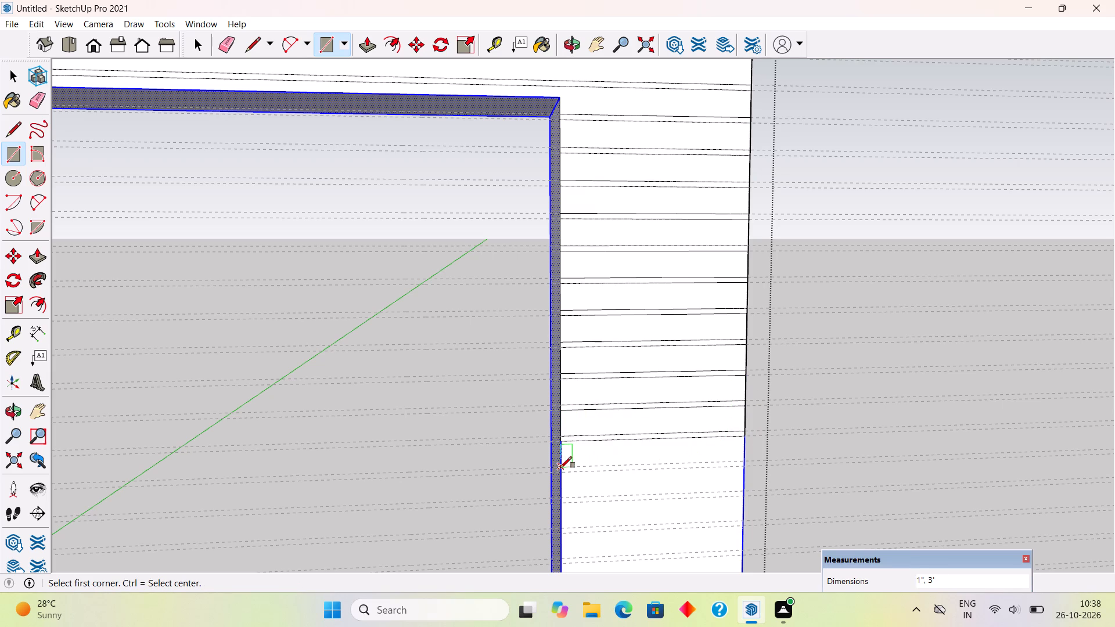
left_click(560, 468)
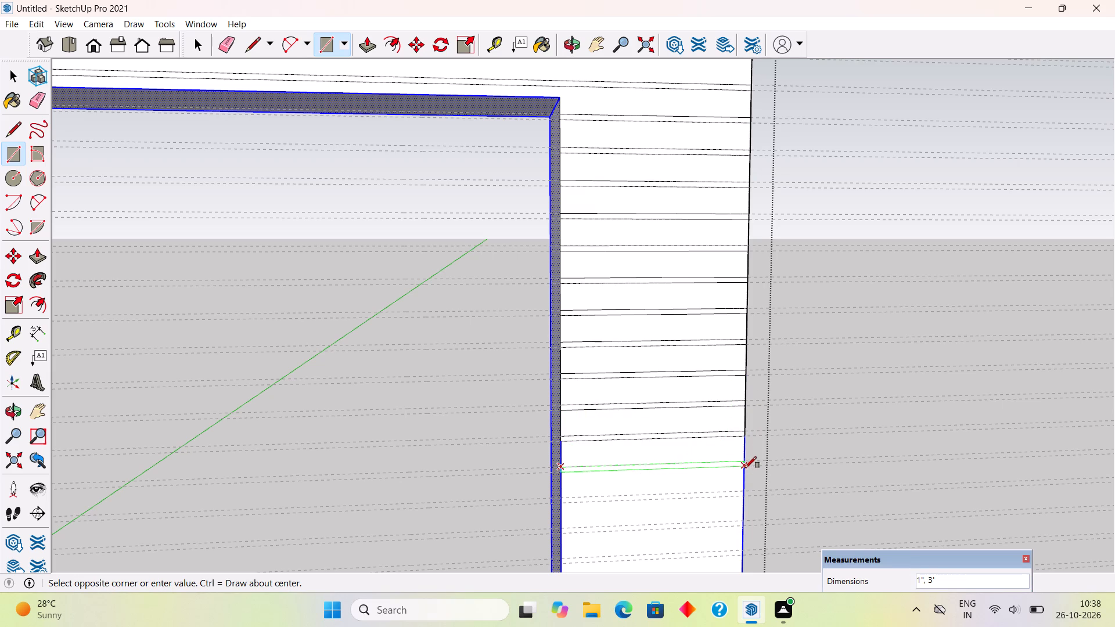
left_click(745, 467)
Draw five more 1" by 3' rectangles between the consecutive guide pairs on the pillar's lower front face, leaving the two lowest pairs.
scroll(619, 243, "down", 6)
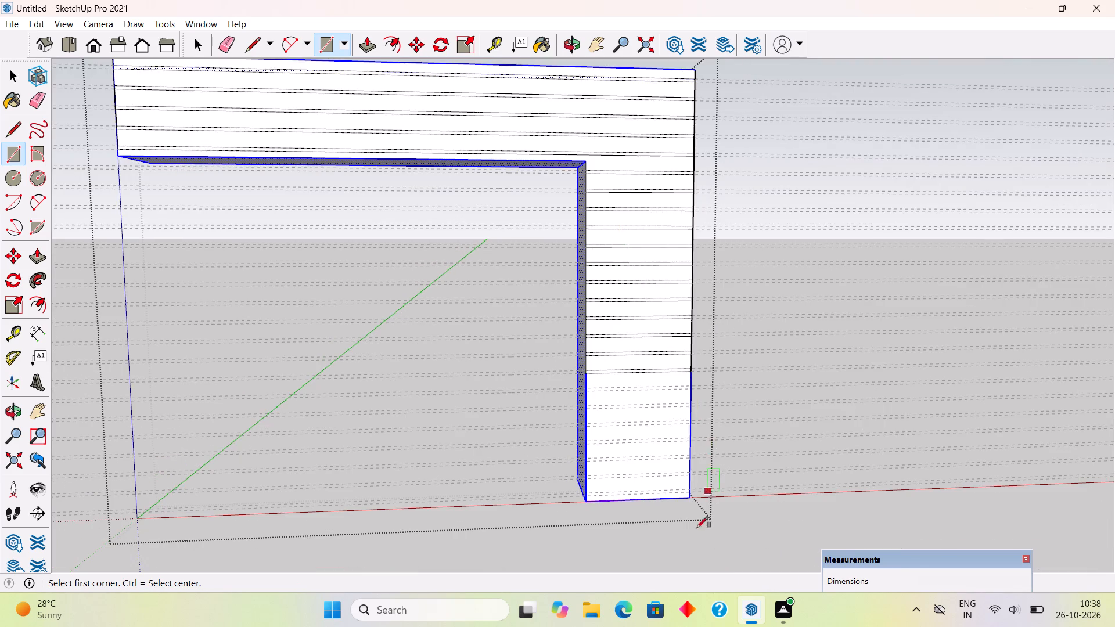
scroll(693, 553, "up", 4)
scroll(670, 508, "up", 8)
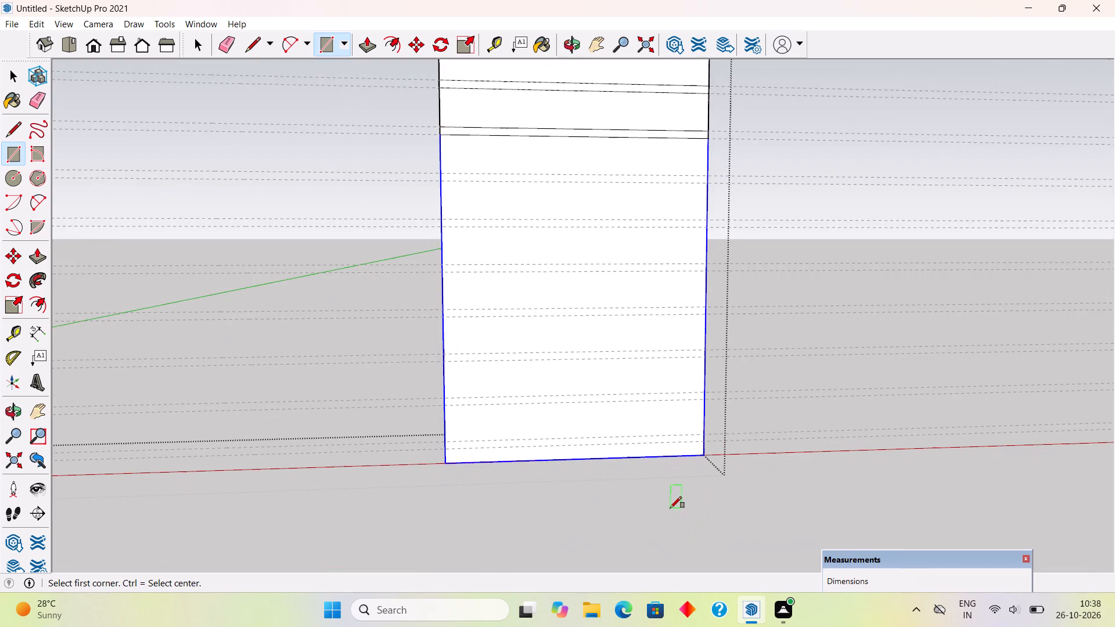
left_click(423, 148)
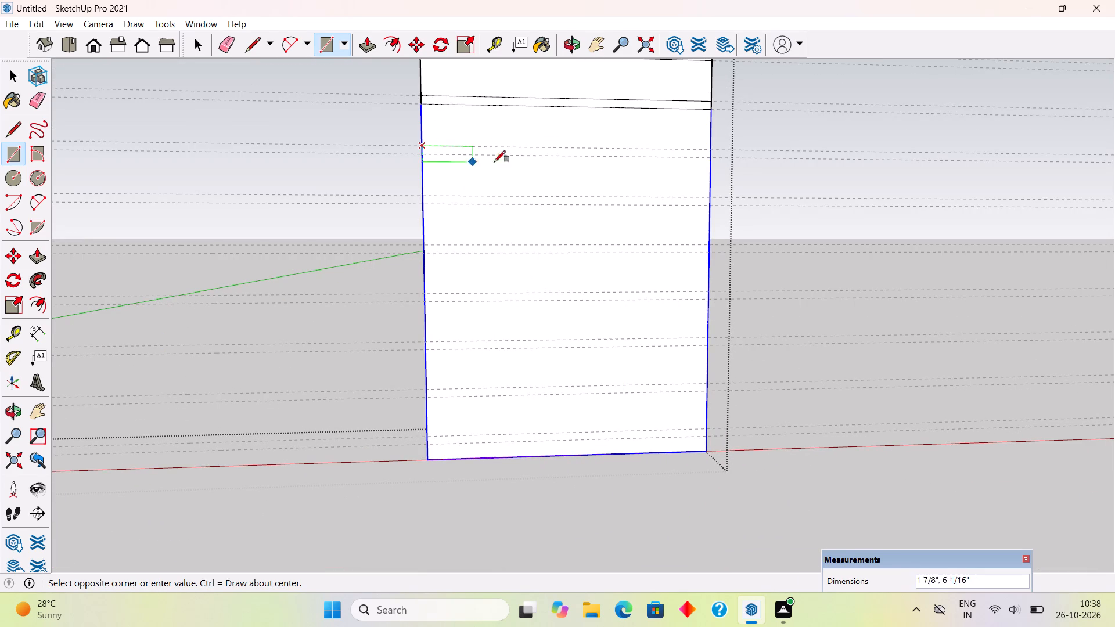
left_click(708, 160)
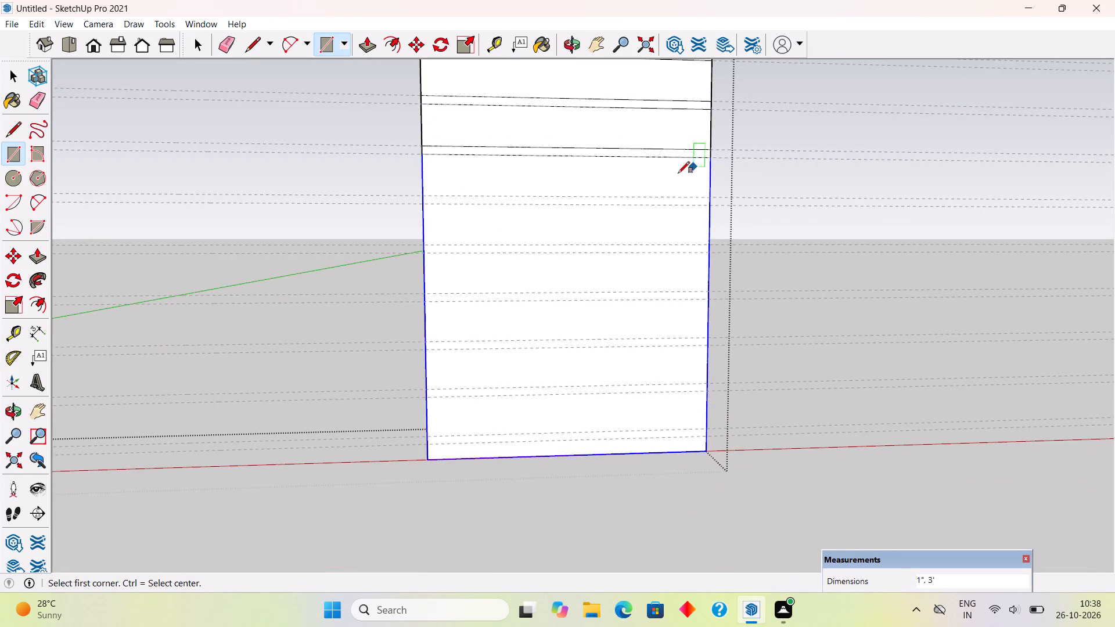
left_click(421, 196)
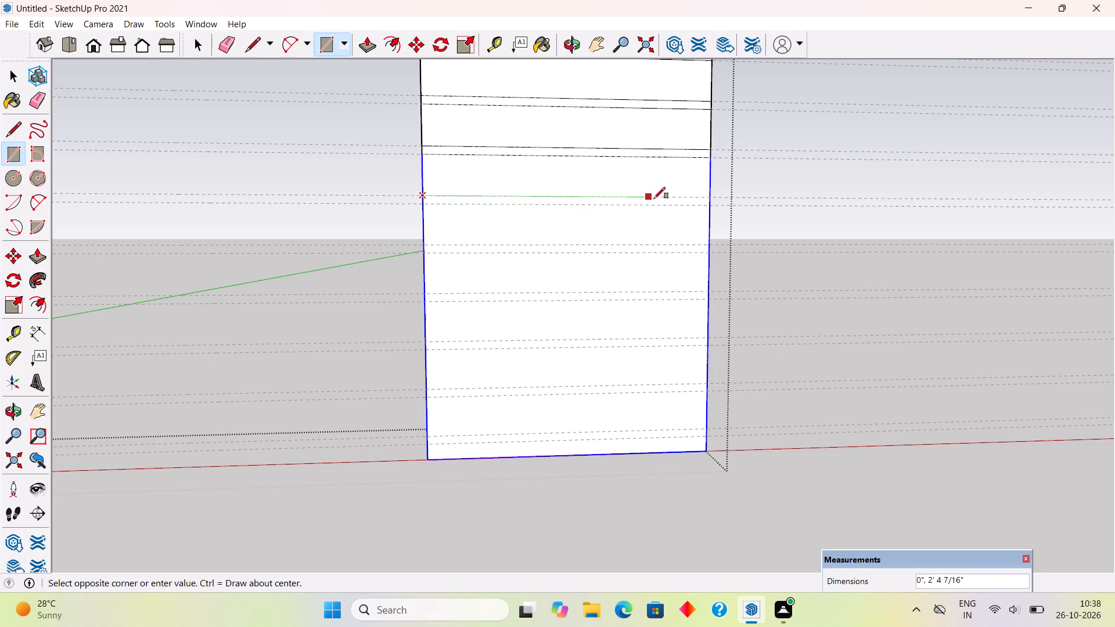
left_click(709, 207)
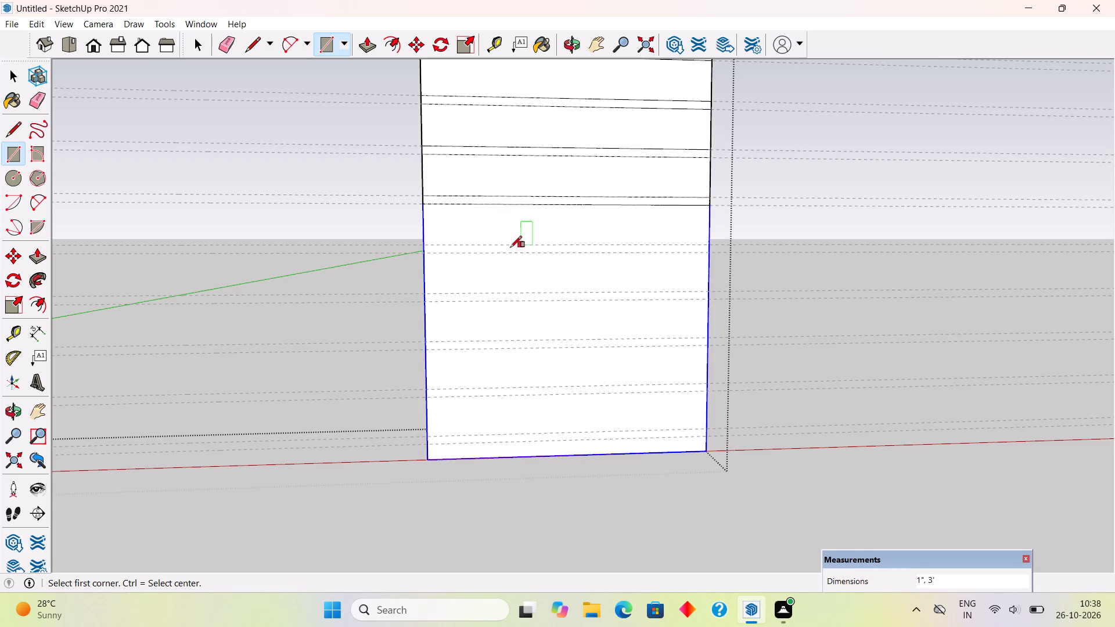
left_click(427, 245)
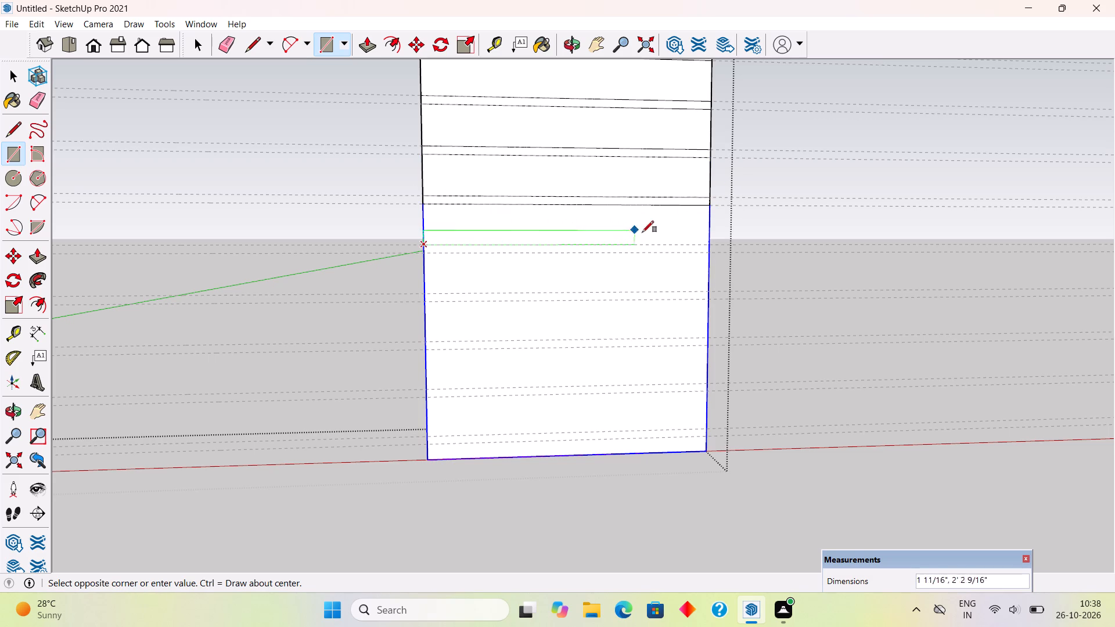
left_click(708, 250)
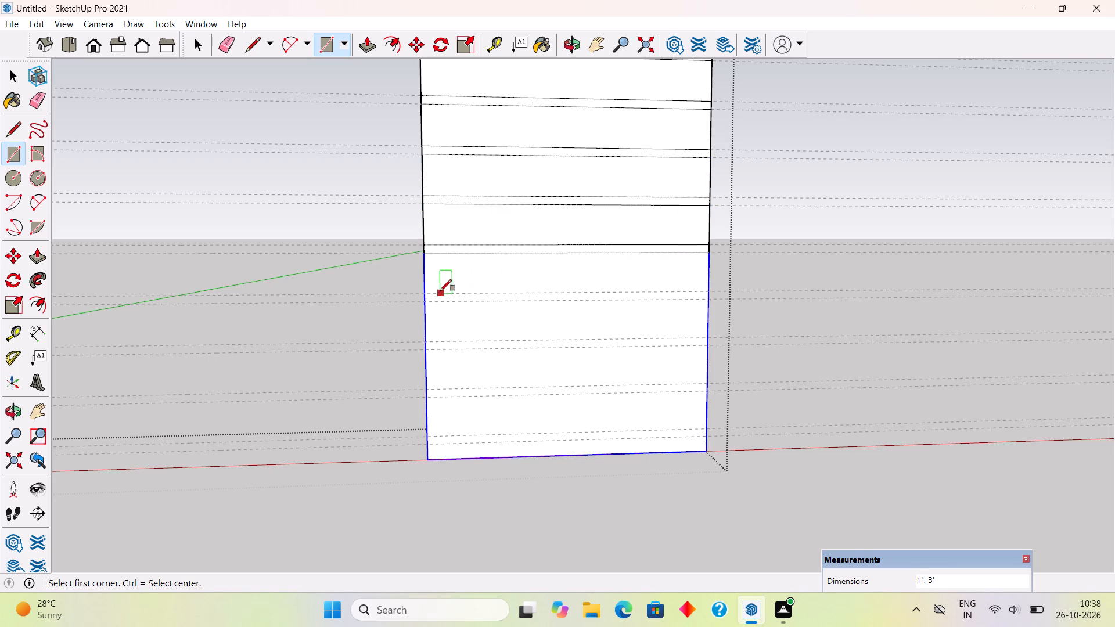
left_click(426, 292)
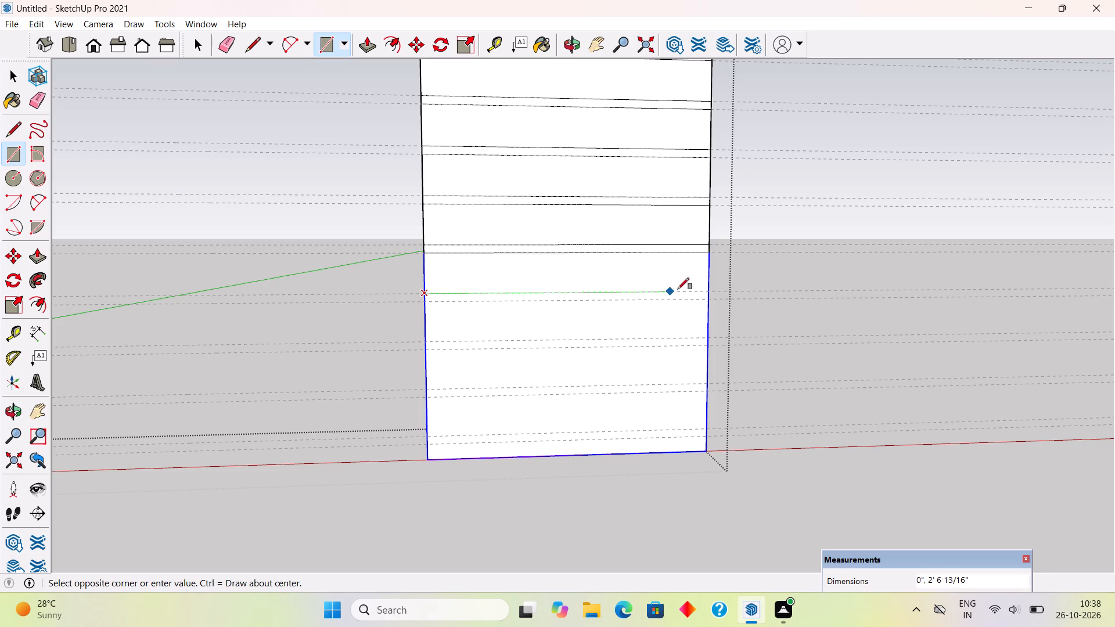
left_click(705, 300)
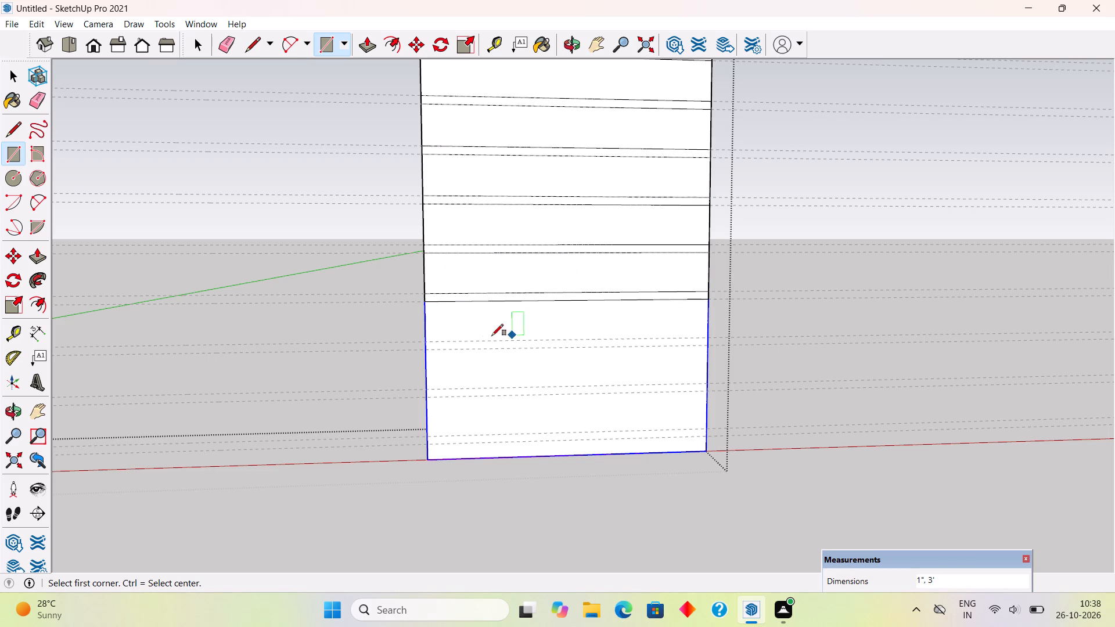
left_click(427, 340)
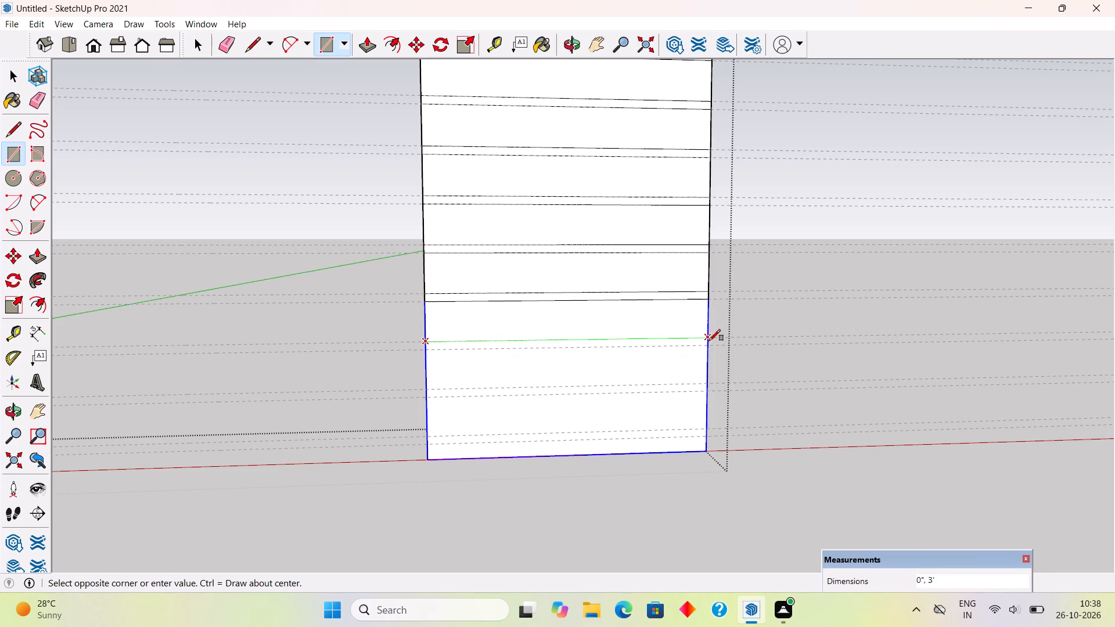
left_click(710, 343)
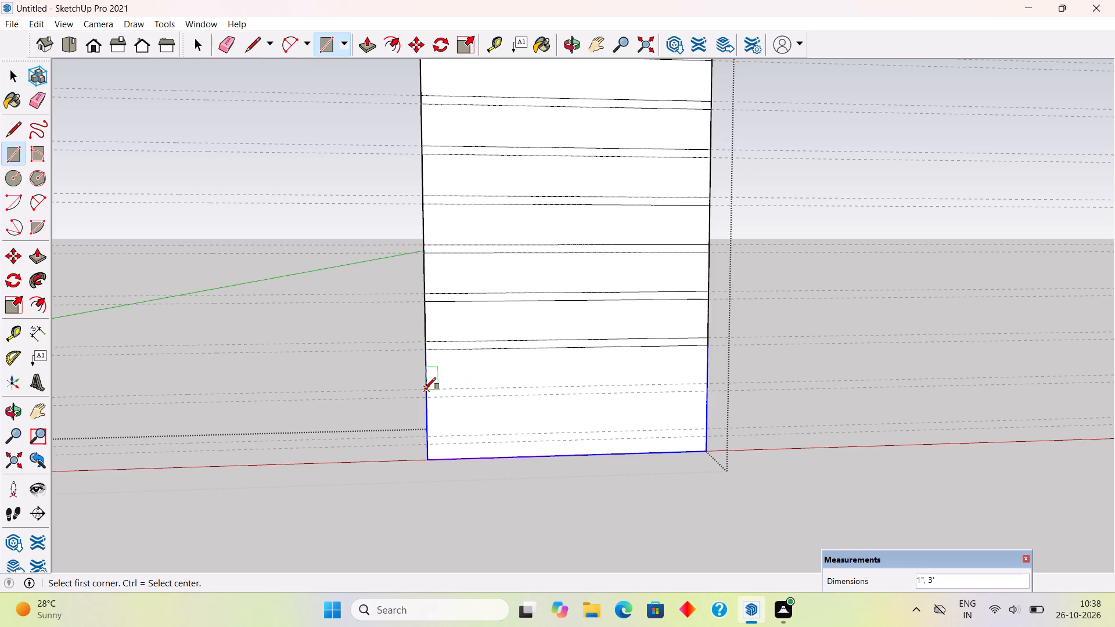
Draw 1" by 3' rectangles between the two lowest guide pairs on the pillar's front face.
left_click(425, 389)
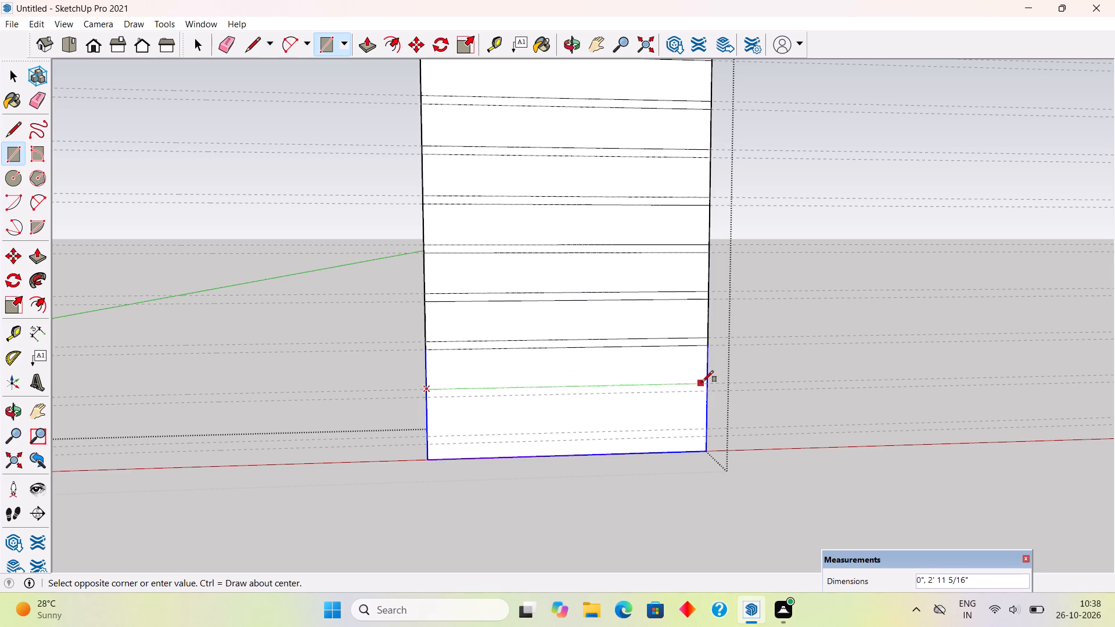
left_click(707, 392)
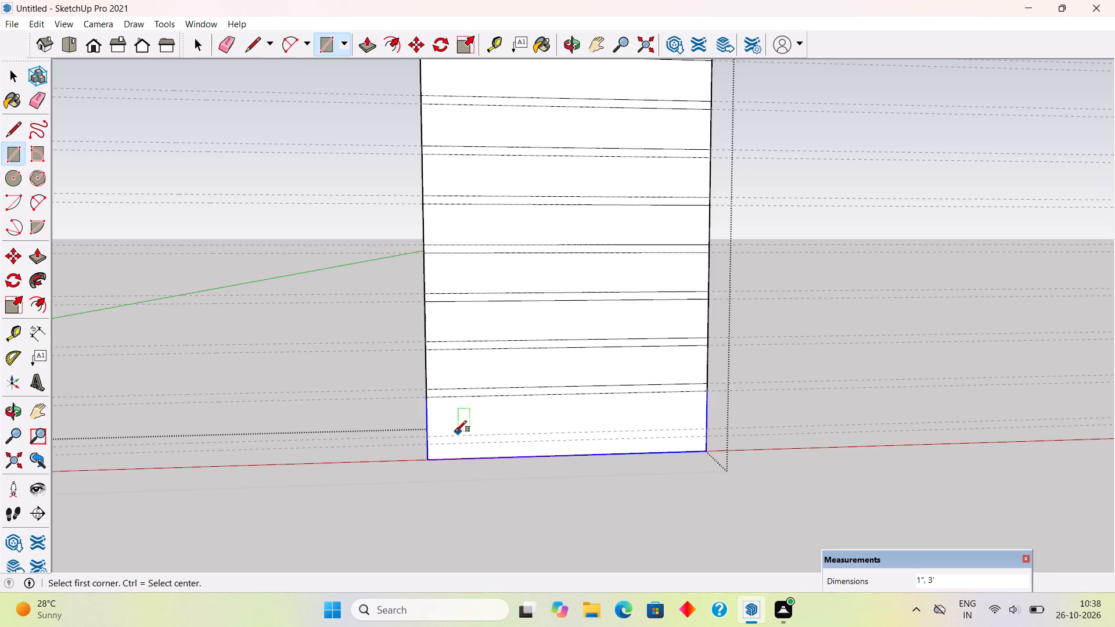
left_click_drag(429, 438, 437, 441)
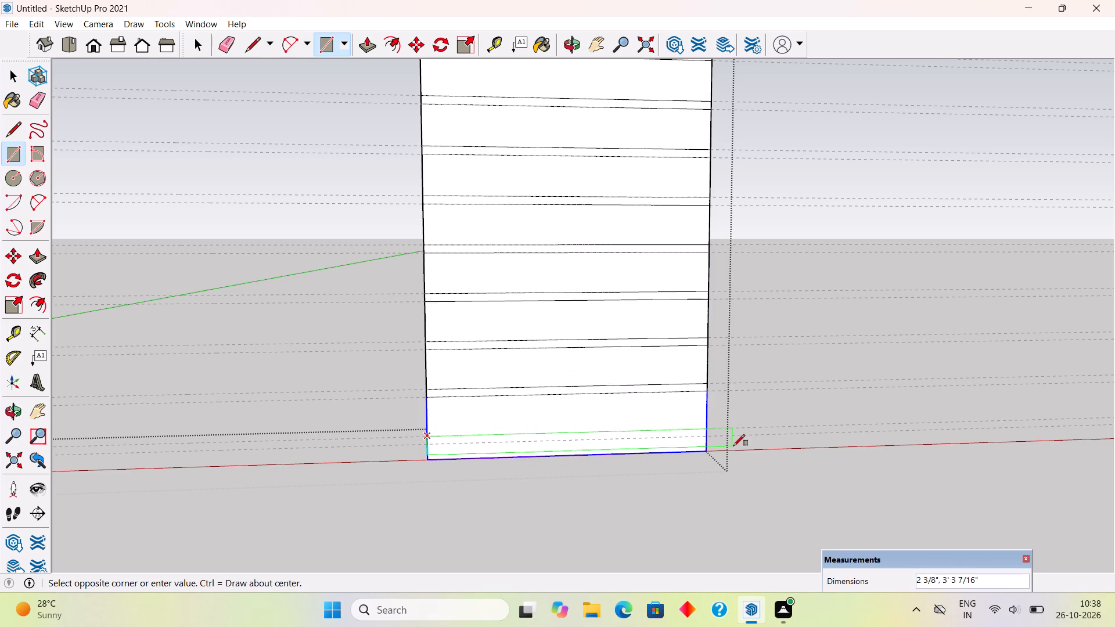
left_click(706, 435)
scroll(707, 448, "down", 5)
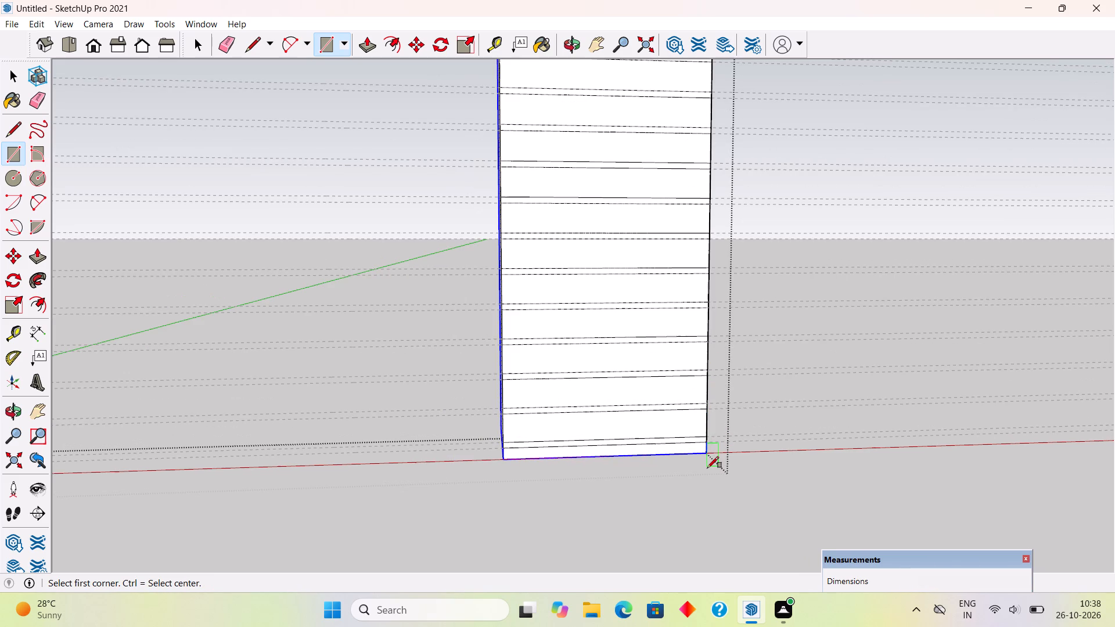
key("space")
Push the five 1" strips on the beam's front face inward 0.5" to form horizontal grooves.
middle_click_drag(270, 379, 463, 423)
scroll(463, 423, "down", 4)
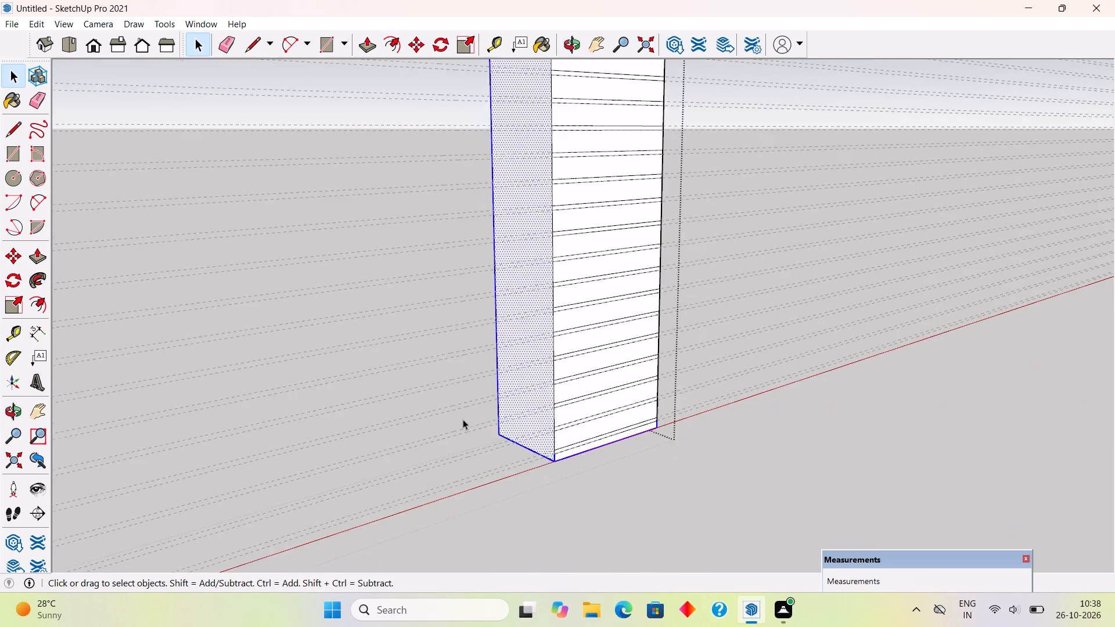
scroll(462, 410, "down", 12)
scroll(166, 179, "up", 8)
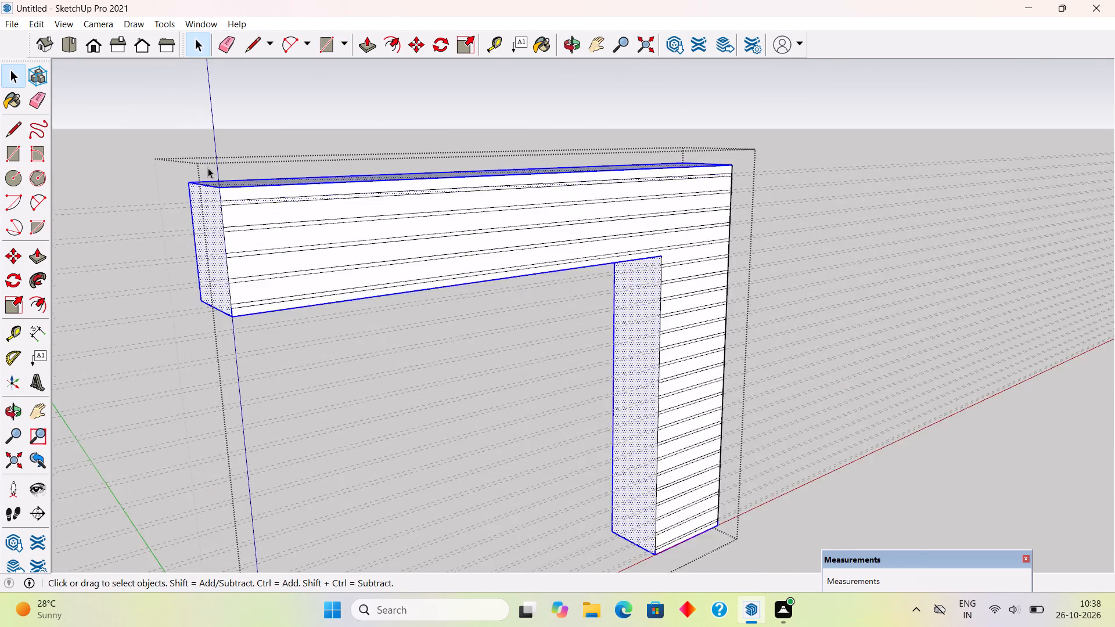
scroll(208, 168, "up", 4)
middle_click_drag(233, 244, 276, 237)
scroll(262, 205, "up", 5)
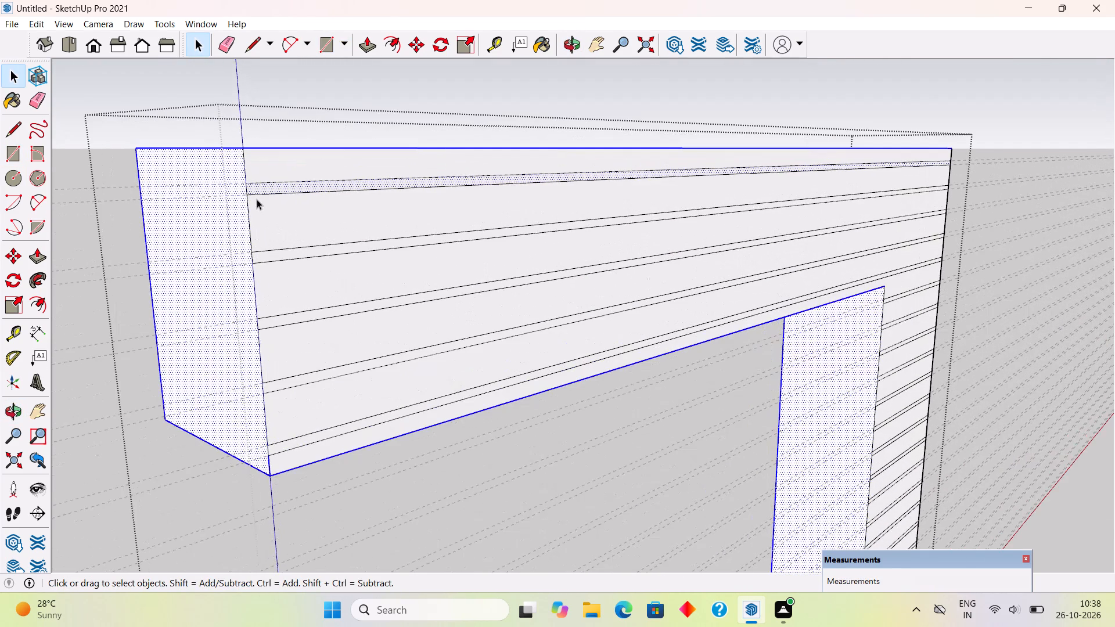
key("p")
left_click(257, 191)
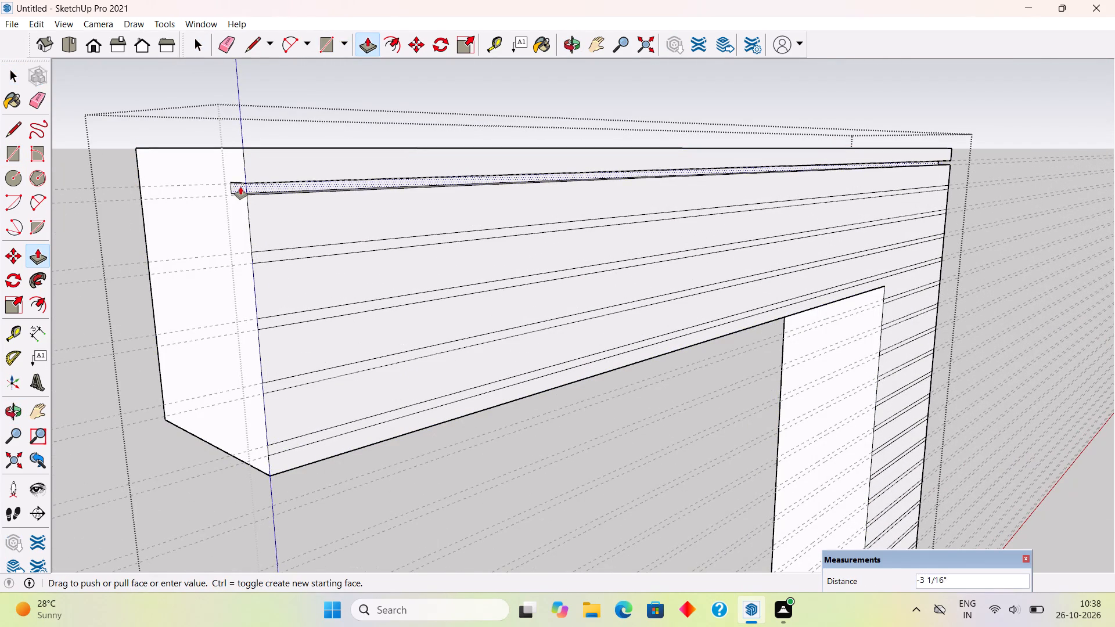
type(".5\"")
key("Return")
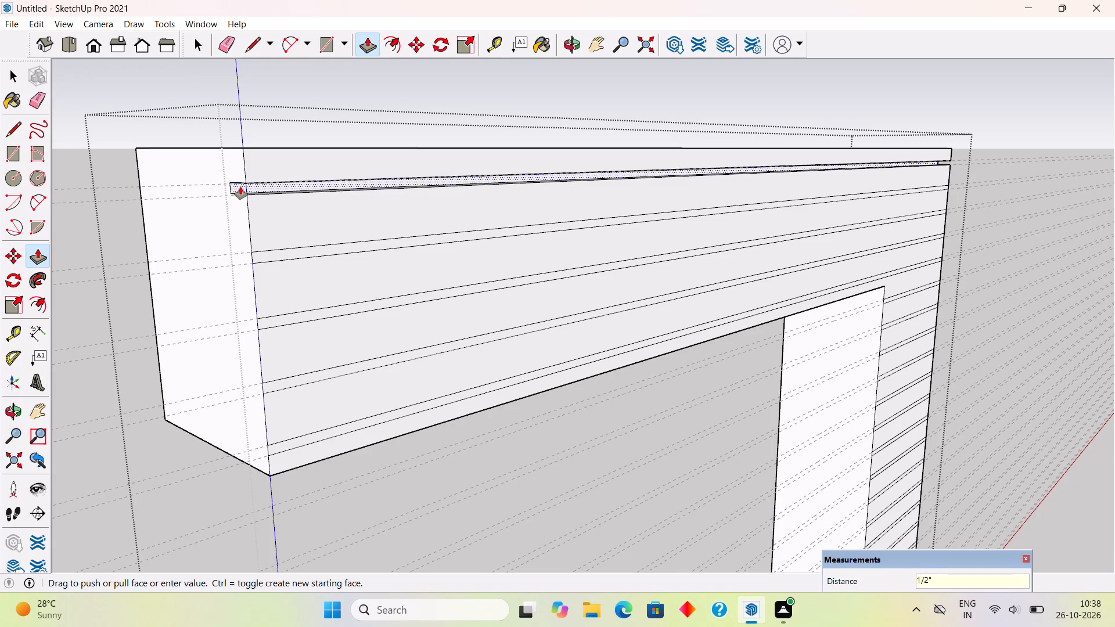
double_click(256, 255)
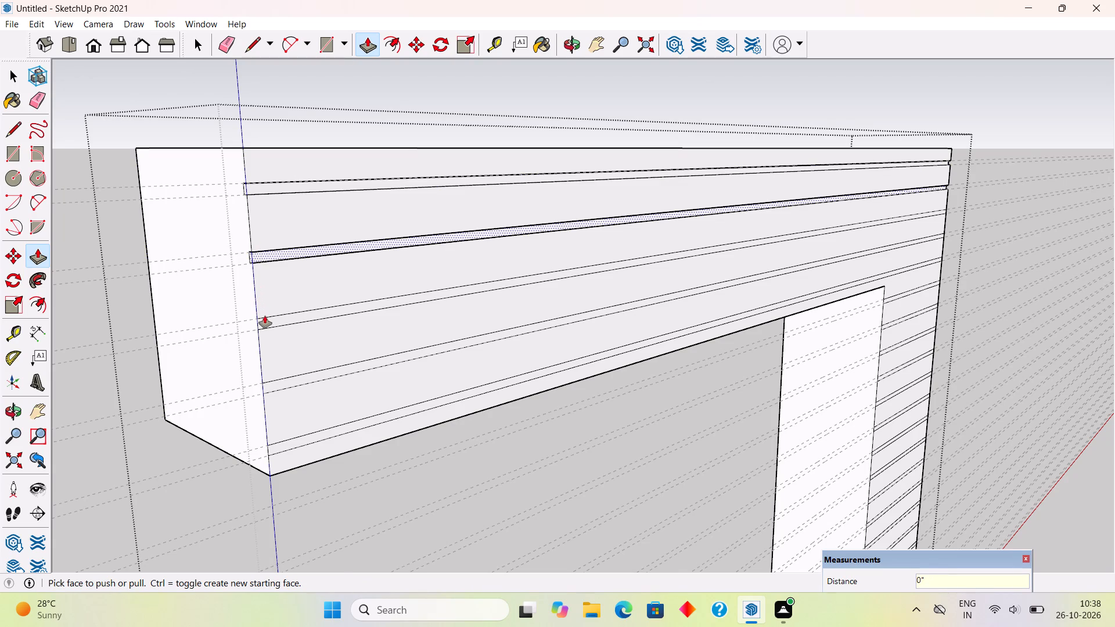
double_click(264, 320)
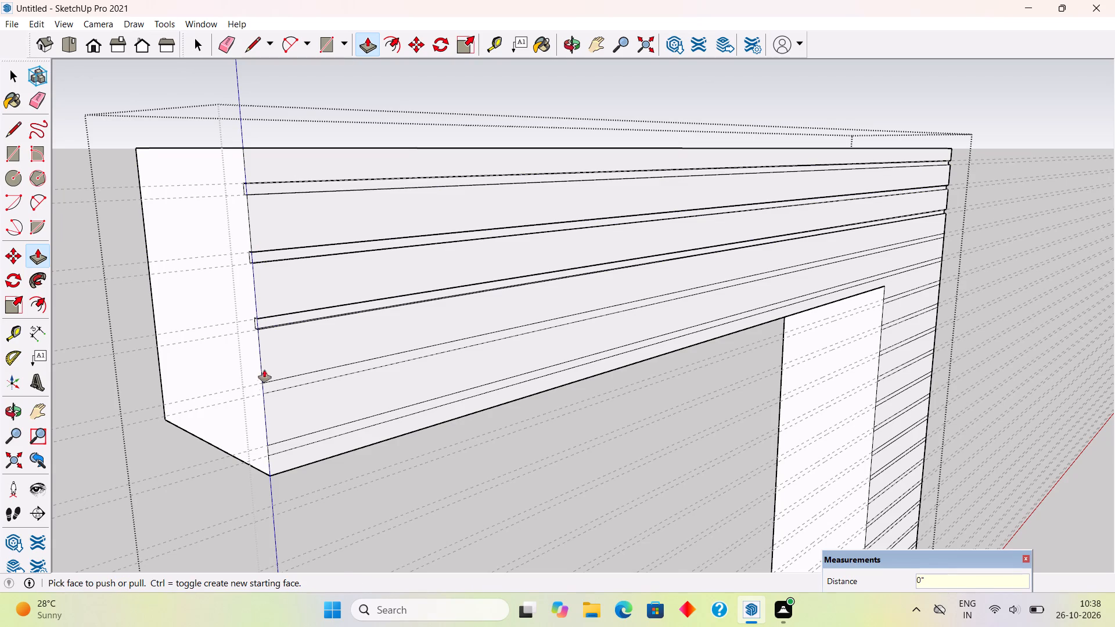
double_click(268, 386)
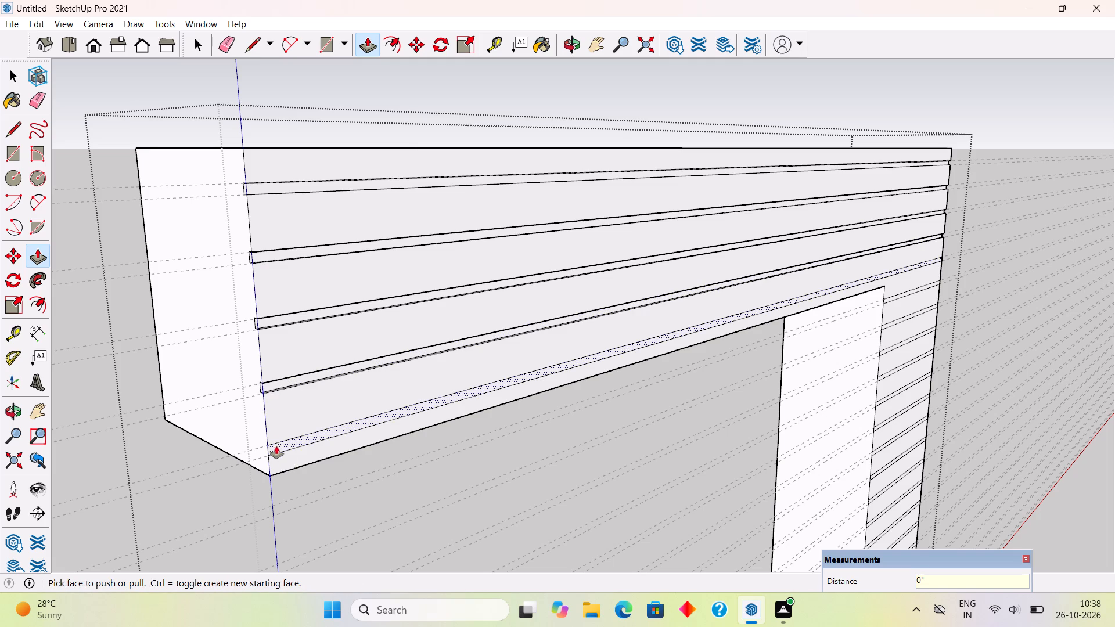
double_click(277, 448)
Push the first four 1" strips below the beam on the pillar's front face inward by the same 0.5".
scroll(182, 393, "down", 8)
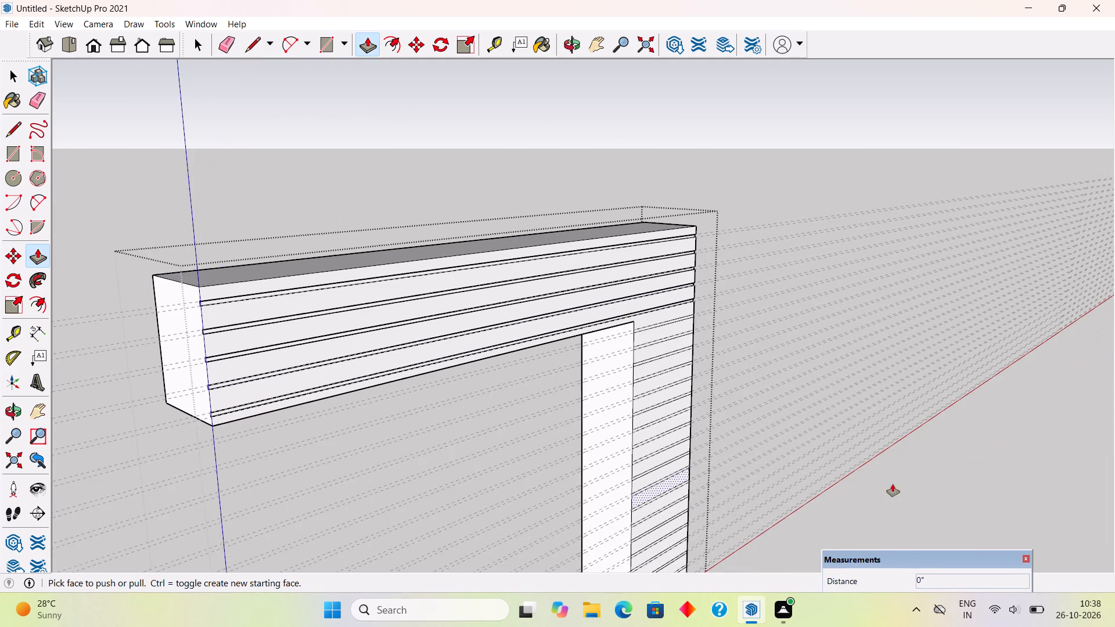
scroll(738, 215, "down", 3)
scroll(819, 513, "up", 4)
scroll(718, 524, "up", 5)
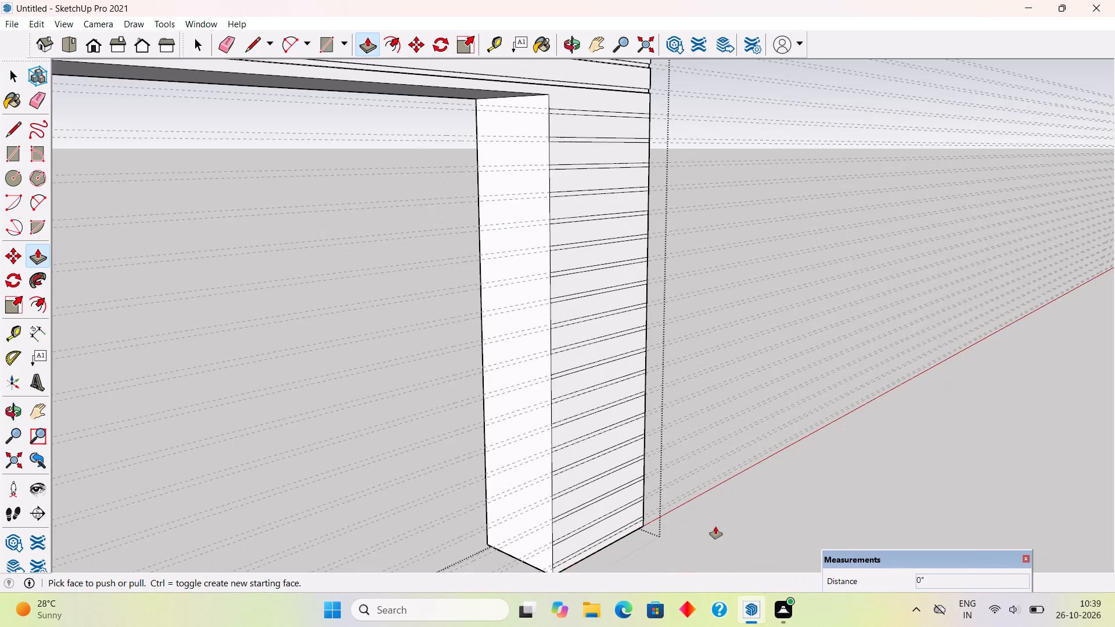
double_click(554, 110)
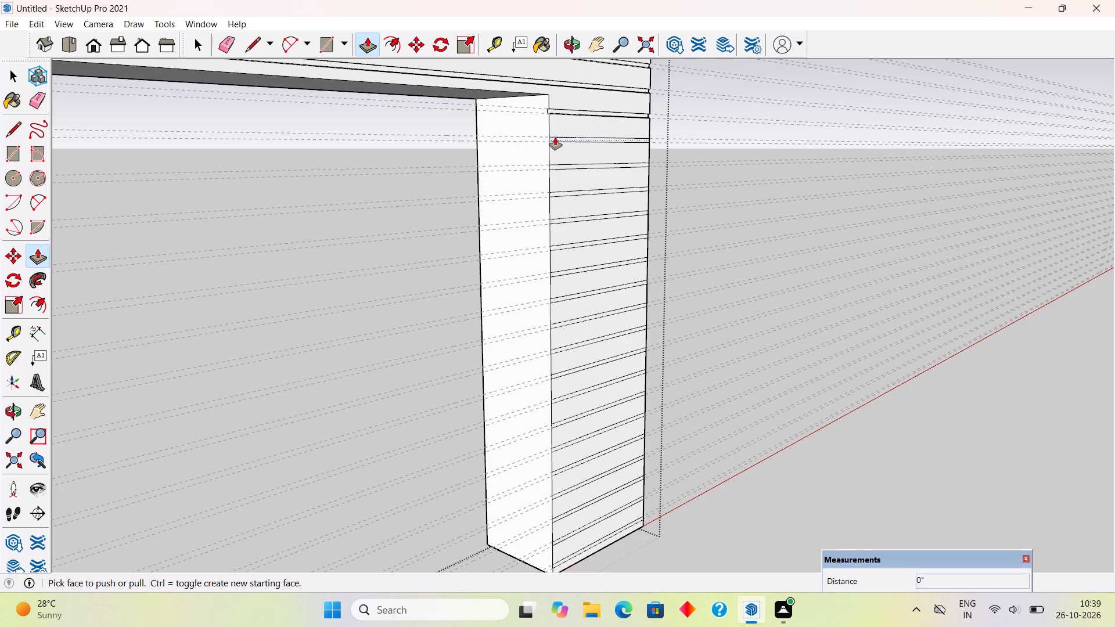
double_click(555, 138)
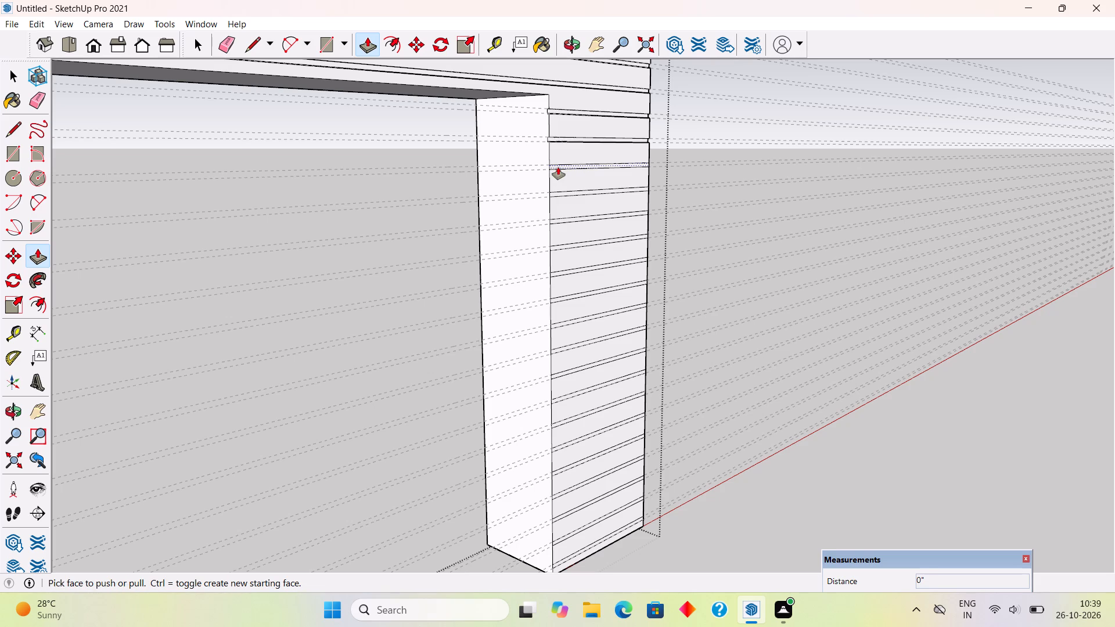
left_click(558, 167)
left_click(558, 167)
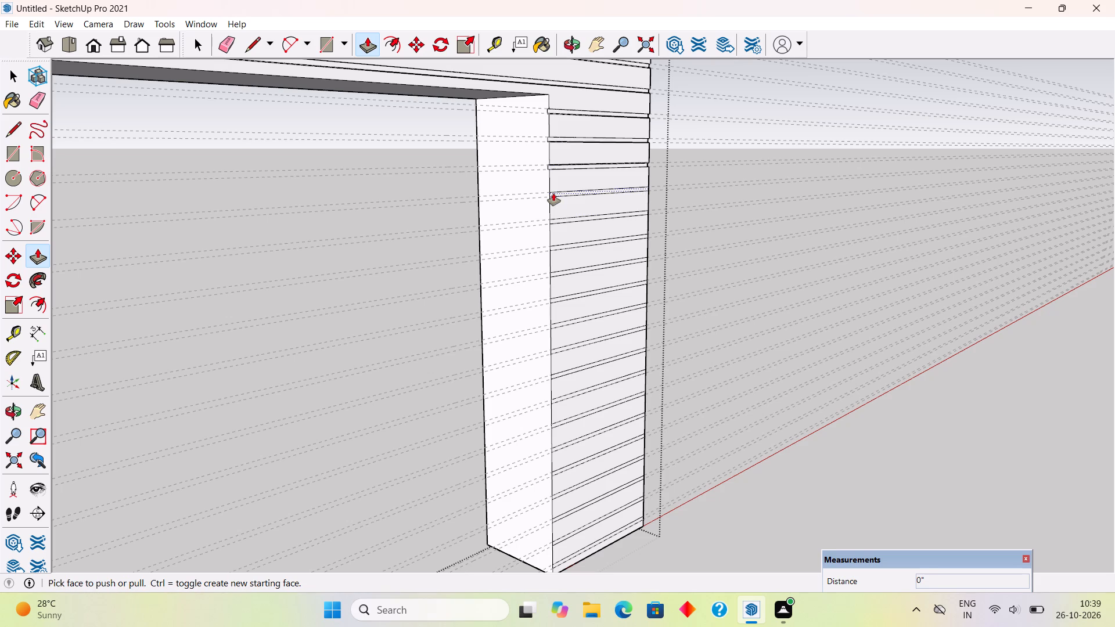
left_click(553, 193)
left_click(553, 193)
double_click(553, 193)
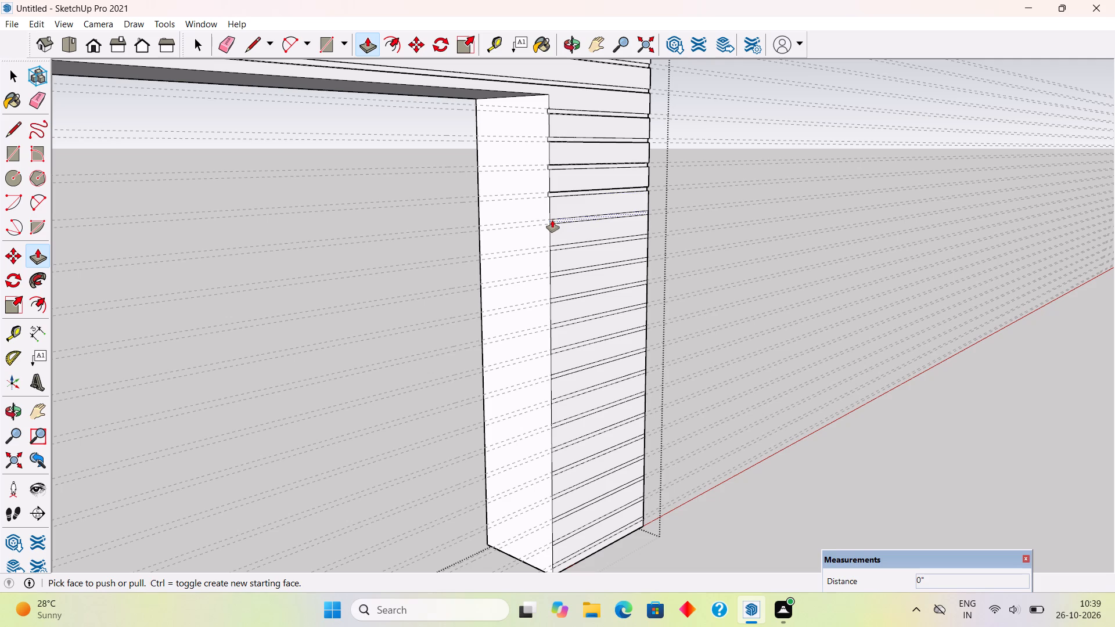
Recess the fifth to twelfth 1" strips below the beam on the pillar's front face by the same 0.5".
double_click(552, 221)
double_click(559, 247)
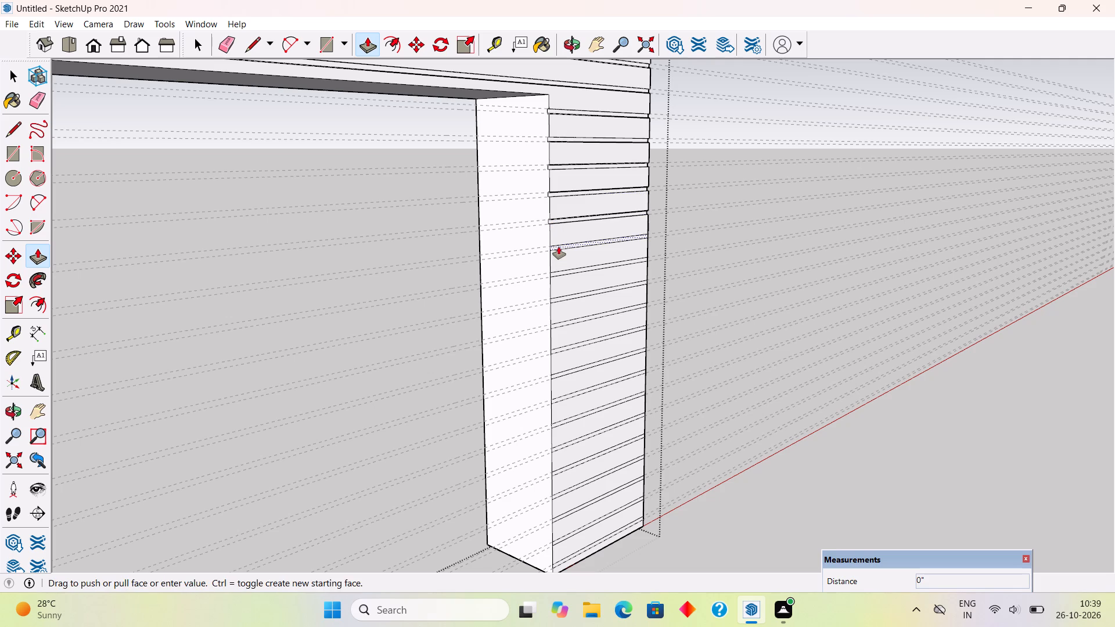
double_click(560, 275)
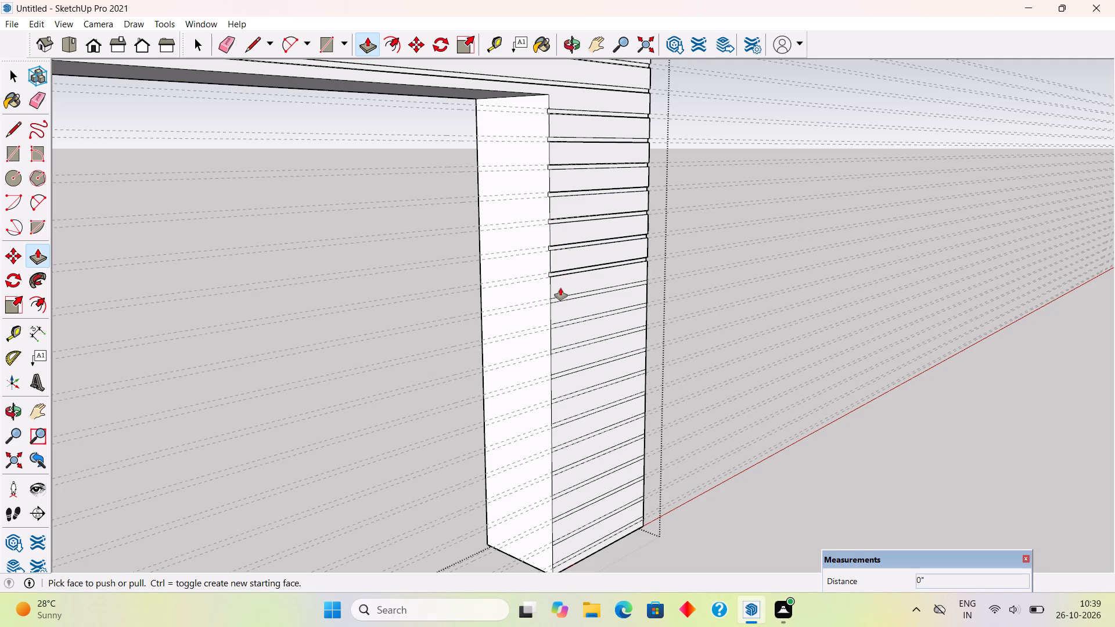
left_click(561, 300)
left_click(561, 300)
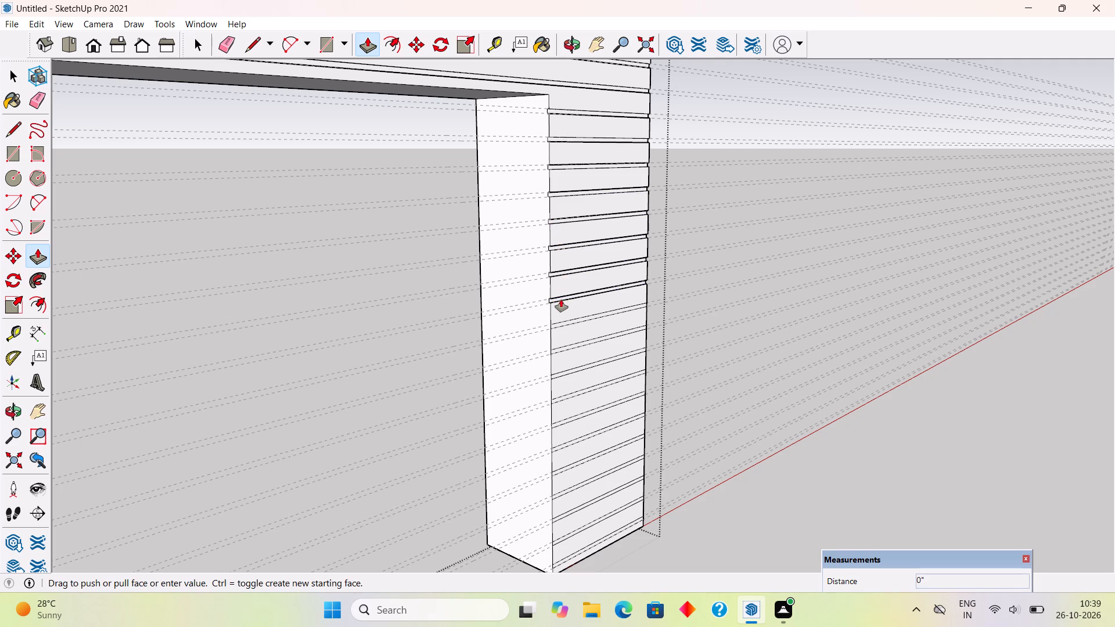
double_click(562, 325)
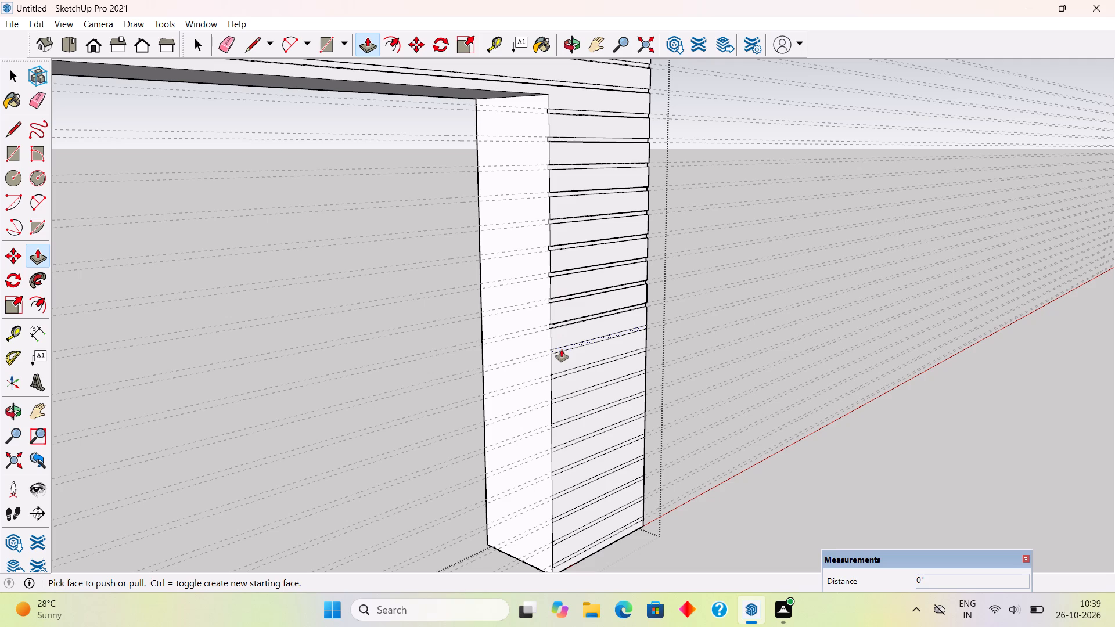
double_click(562, 349)
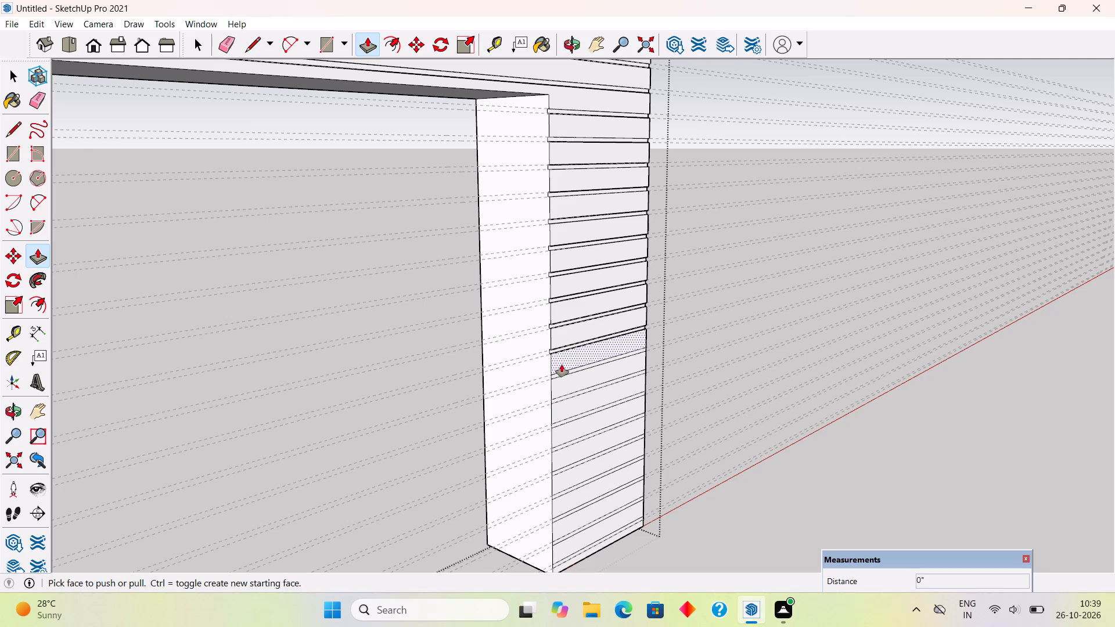
double_click(563, 373)
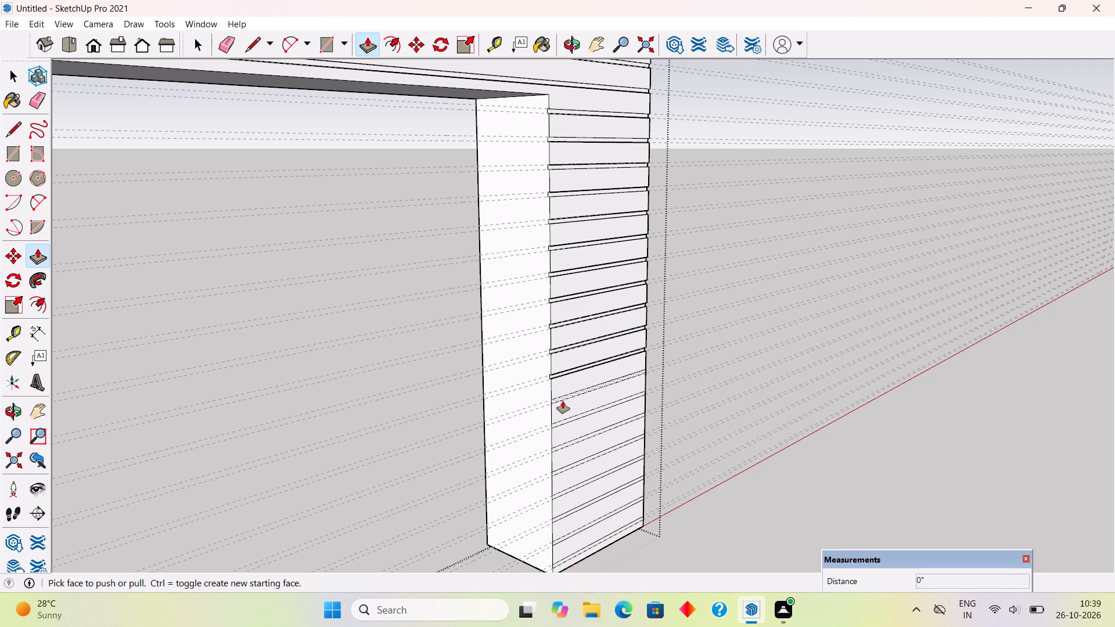
double_click(560, 398)
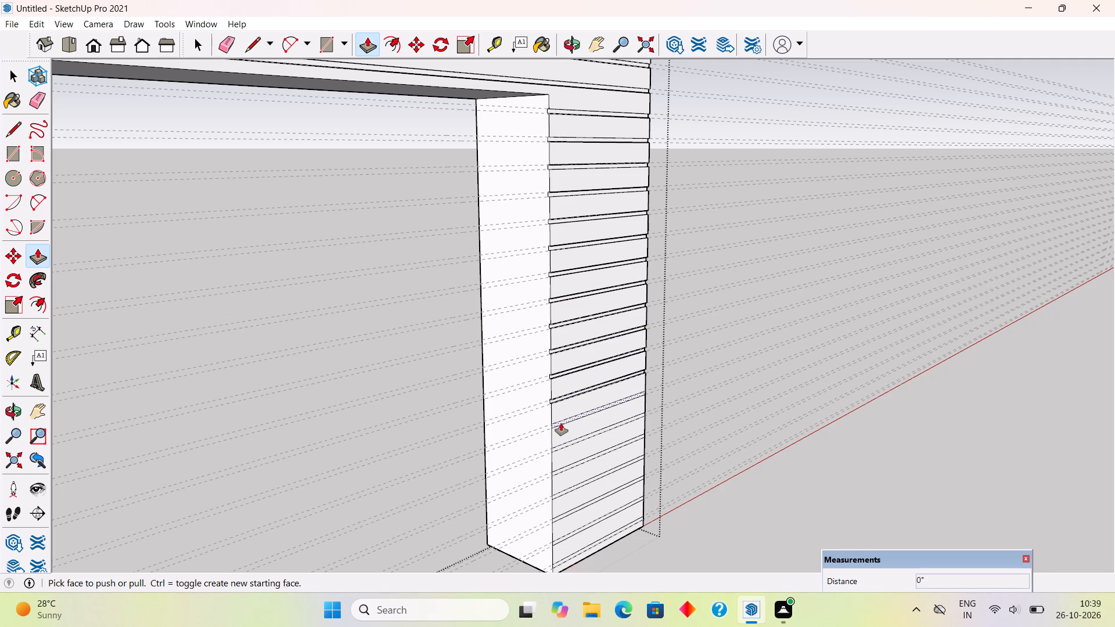
Recess the seven remaining 1" strips down to the pillar's base by the same 0.5", and leave group editing.
double_click(561, 423)
double_click(564, 446)
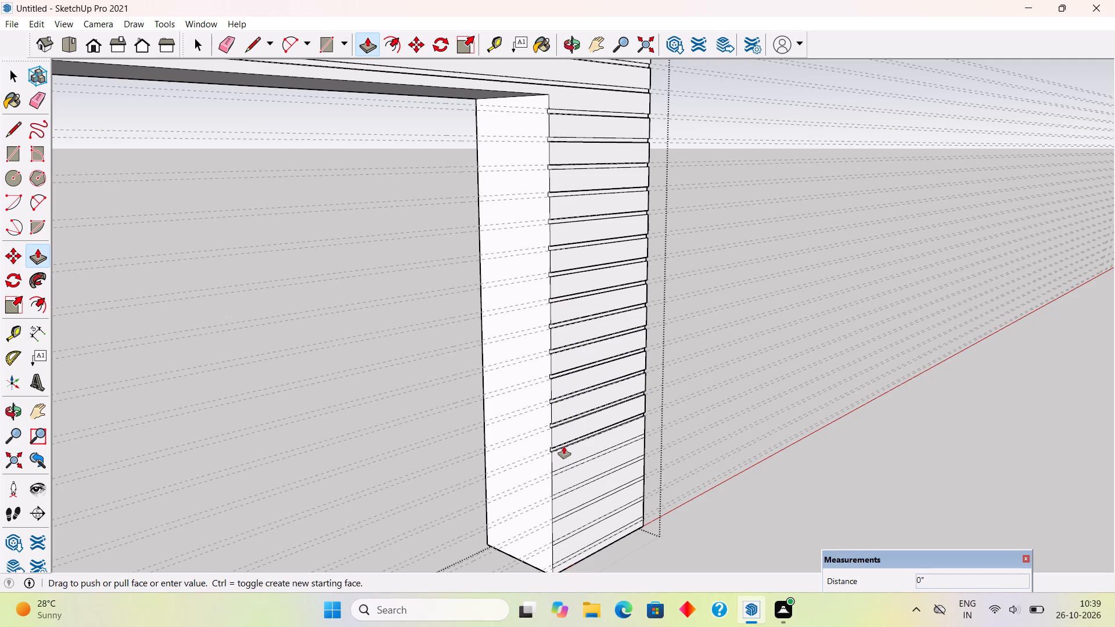
double_click(567, 469)
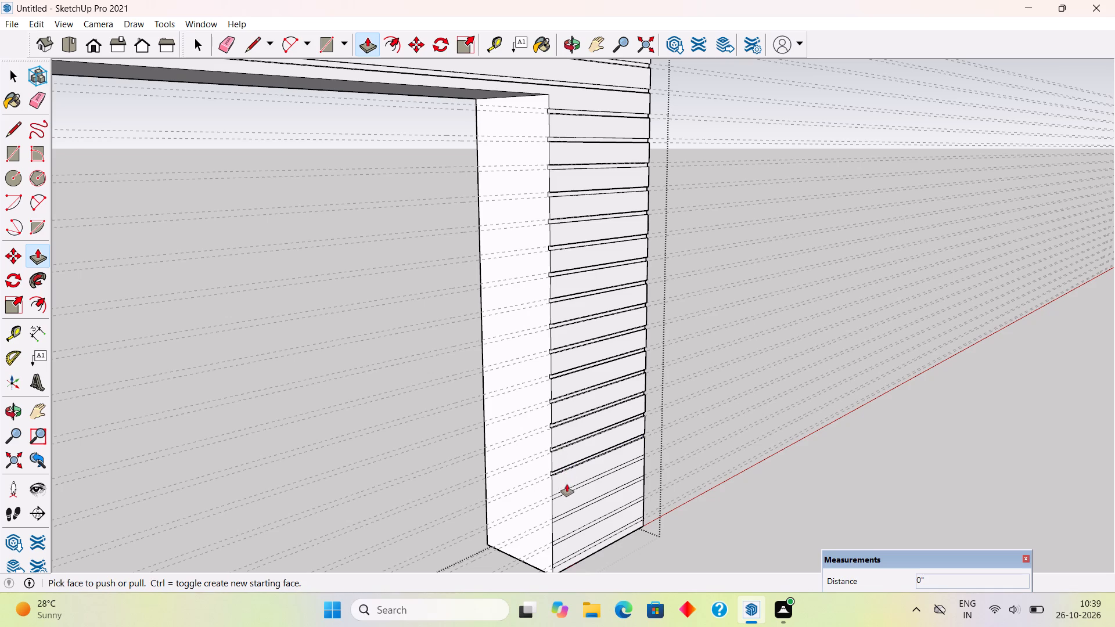
double_click(569, 492)
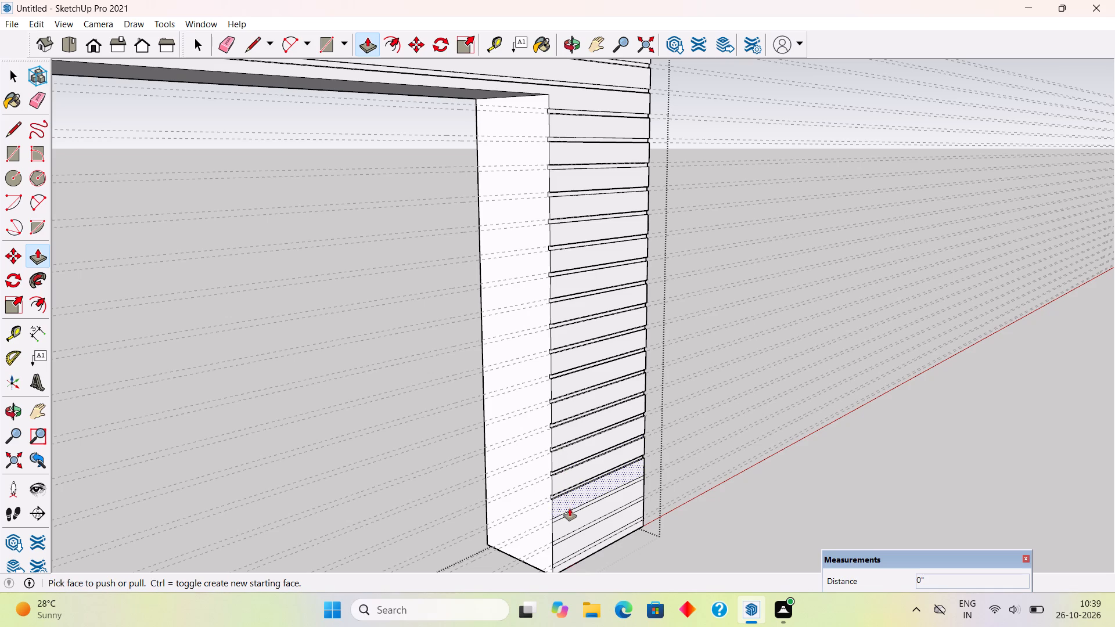
double_click(571, 511)
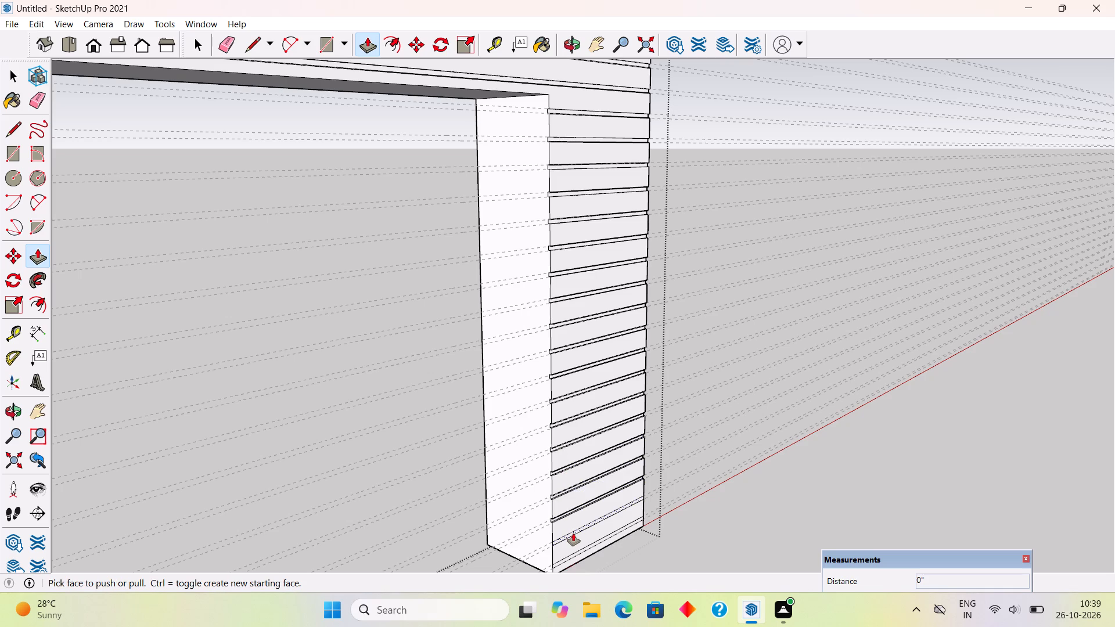
double_click(573, 534)
scroll(592, 408, "down", 3)
scroll(596, 531, "up", 5)
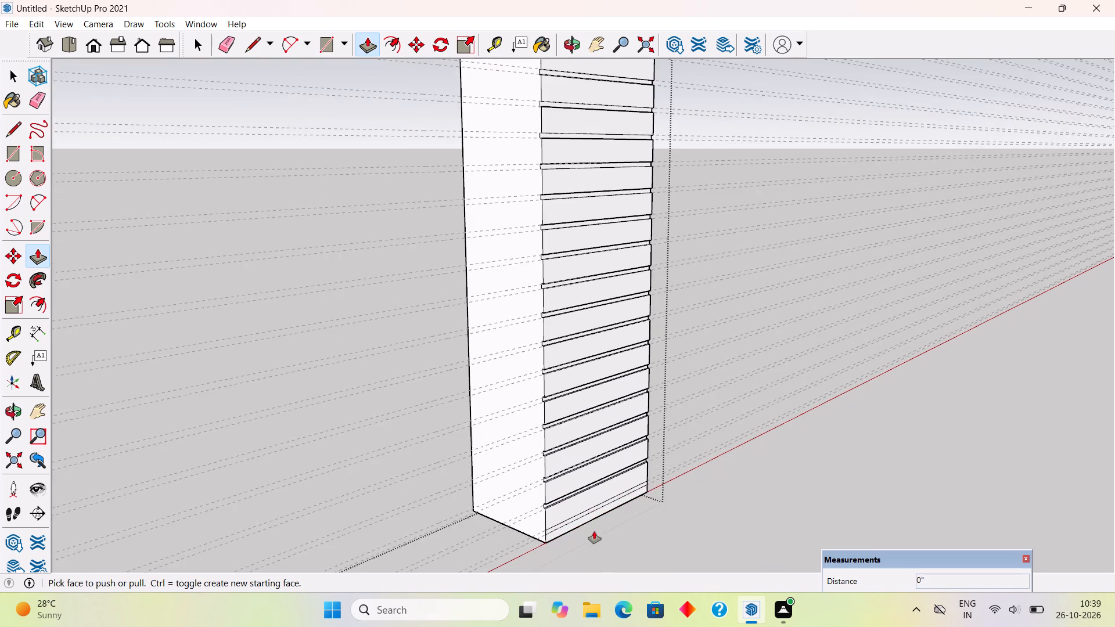
scroll(579, 525, "up", 3)
double_click(550, 528)
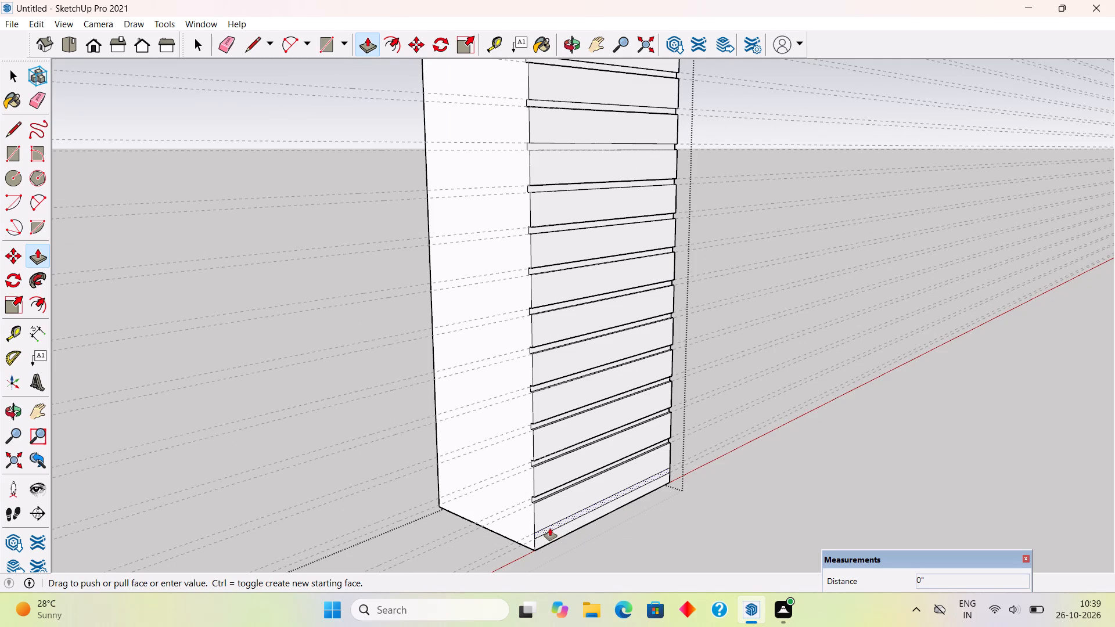
key("space")
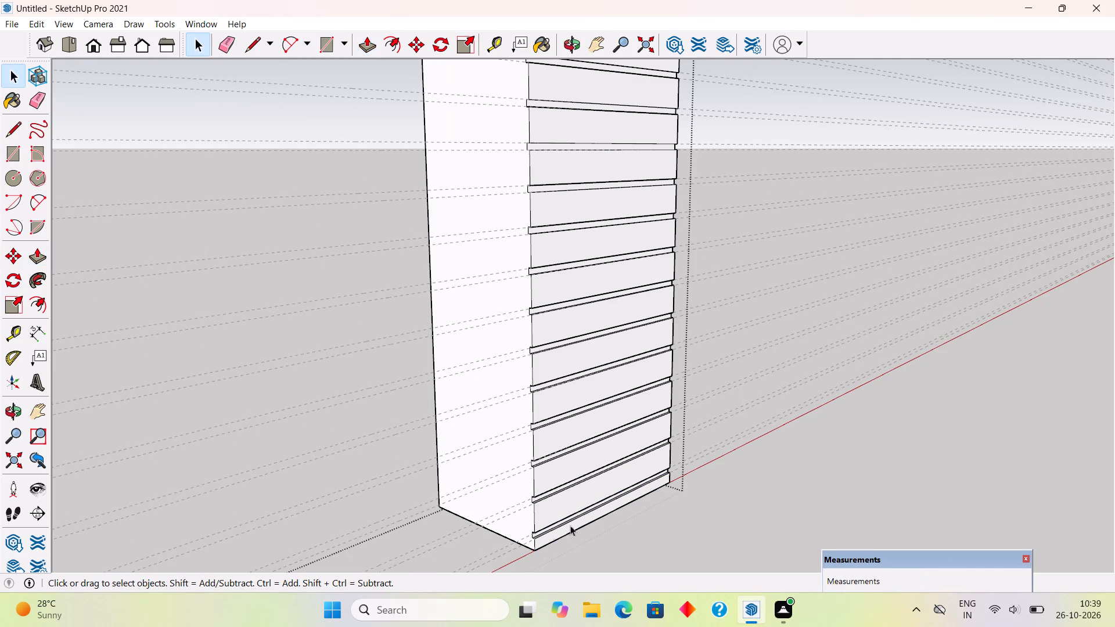
left_click(745, 535)
Delete all construction guides around the pillar and beam.
scroll(734, 489, "down", 6)
middle_click_drag(800, 462, 721, 452)
scroll(723, 452, "down", 8)
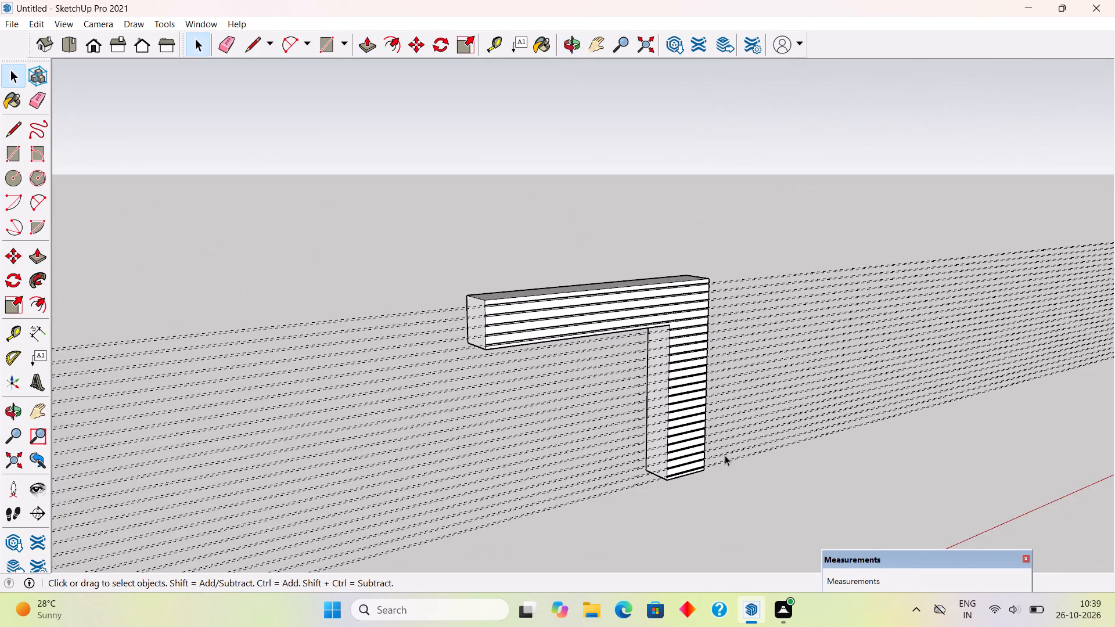
middle_click_drag(713, 457, 573, 427)
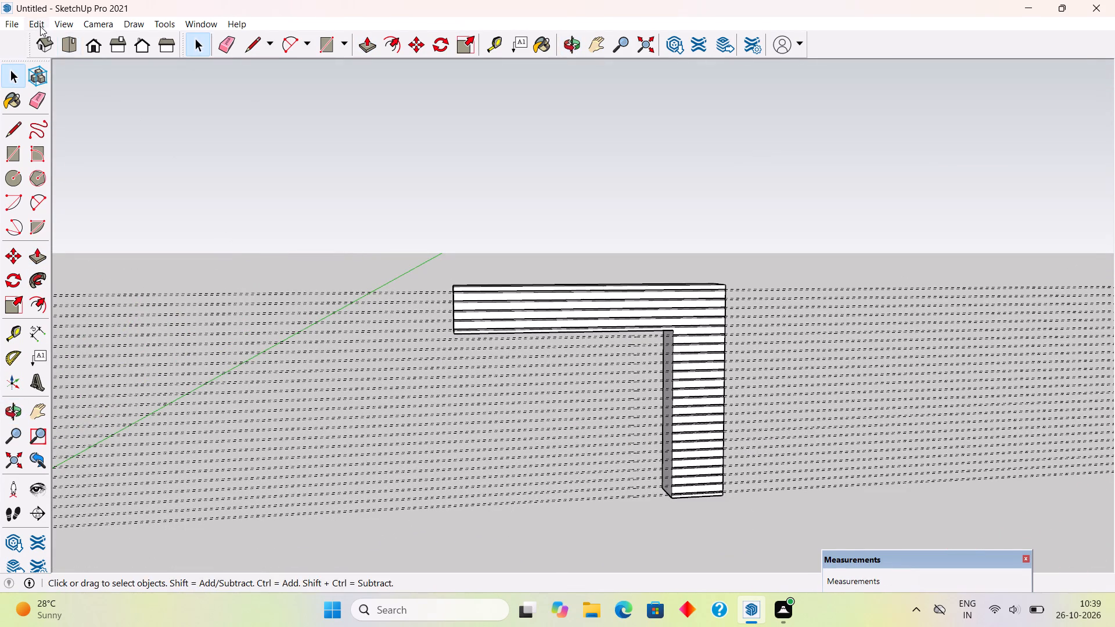
left_click(40, 26)
left_click(108, 149)
middle_click_drag(718, 368, 691, 333)
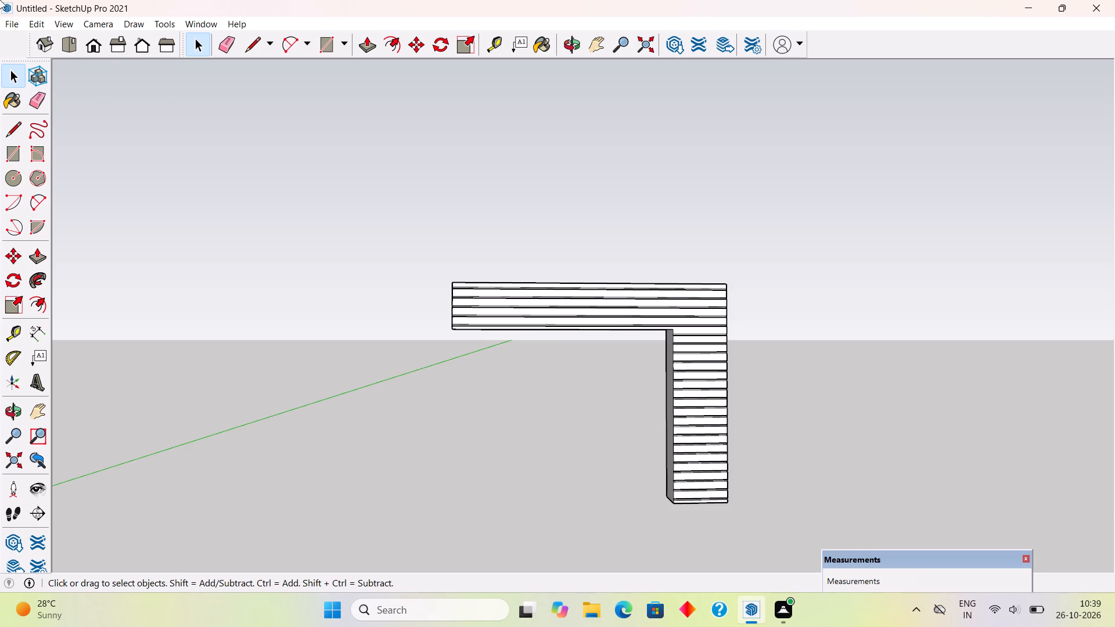
Unhide all hidden geometry so the rest of the building shows with the grooved pillar and beam.
left_click(31, 24)
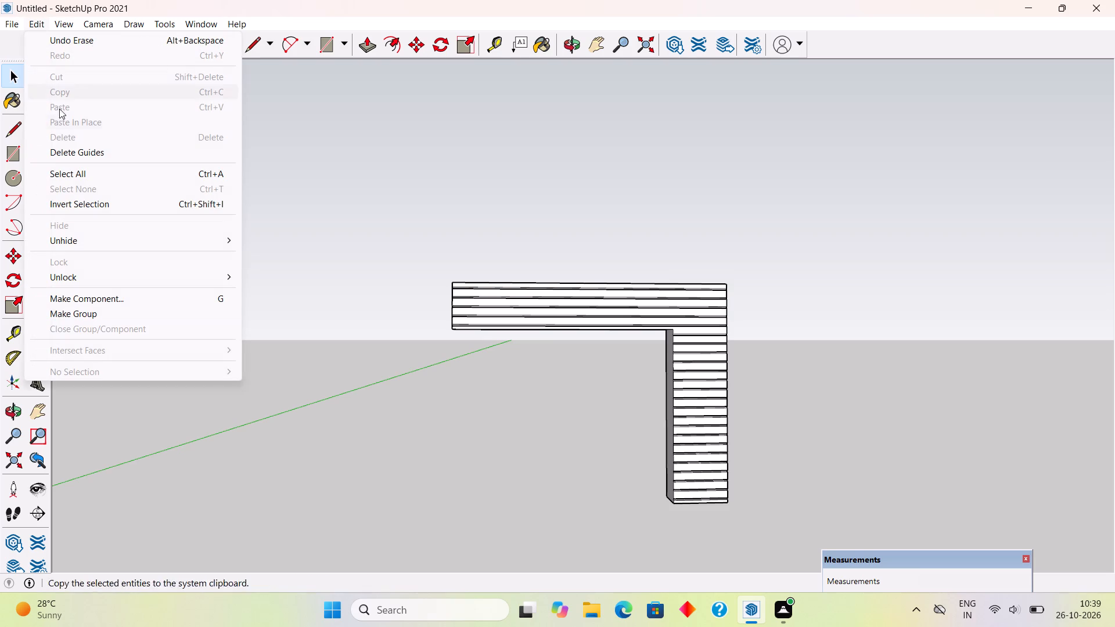
left_click(97, 237)
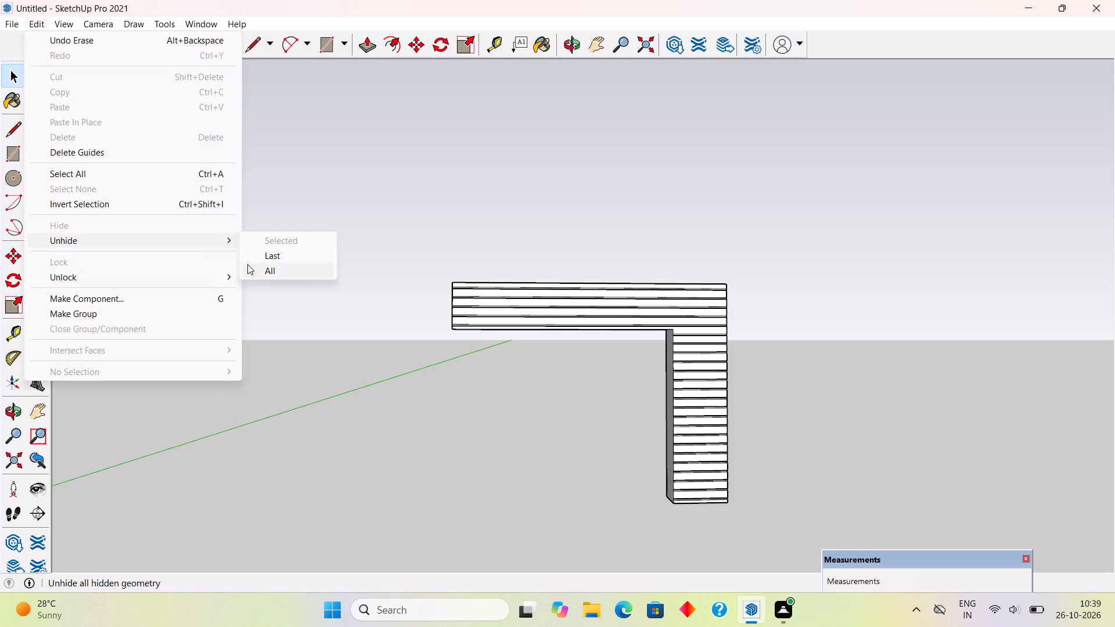
left_click(248, 264)
Examine the whole building from several angles, including the grooved front and the long back wall.
middle_click_drag(569, 414, 603, 433)
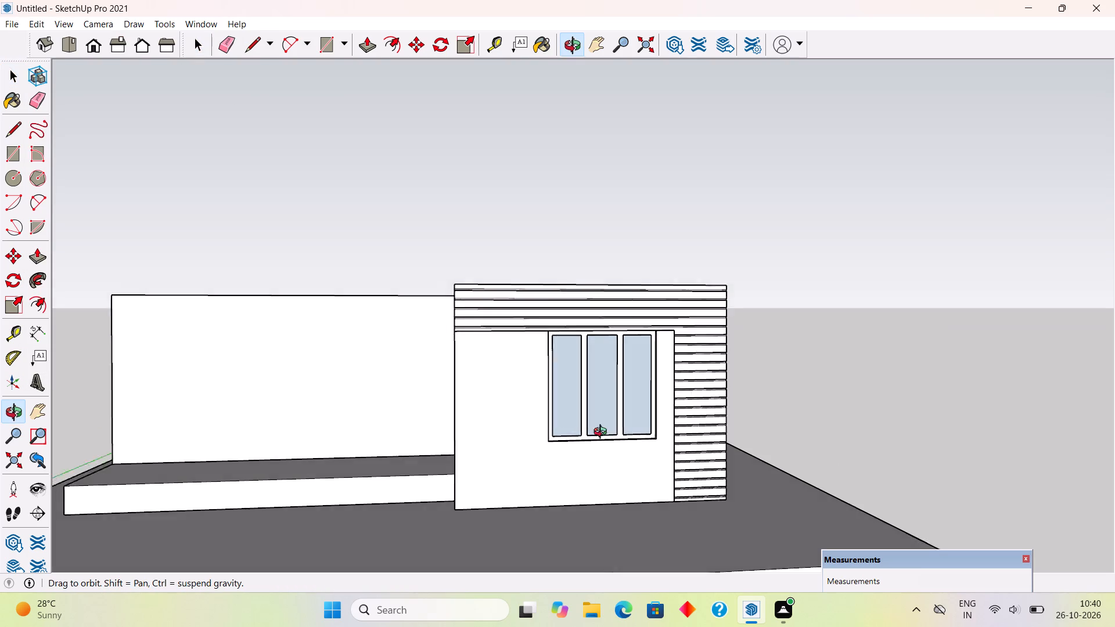
middle_click_drag(603, 433, 556, 376)
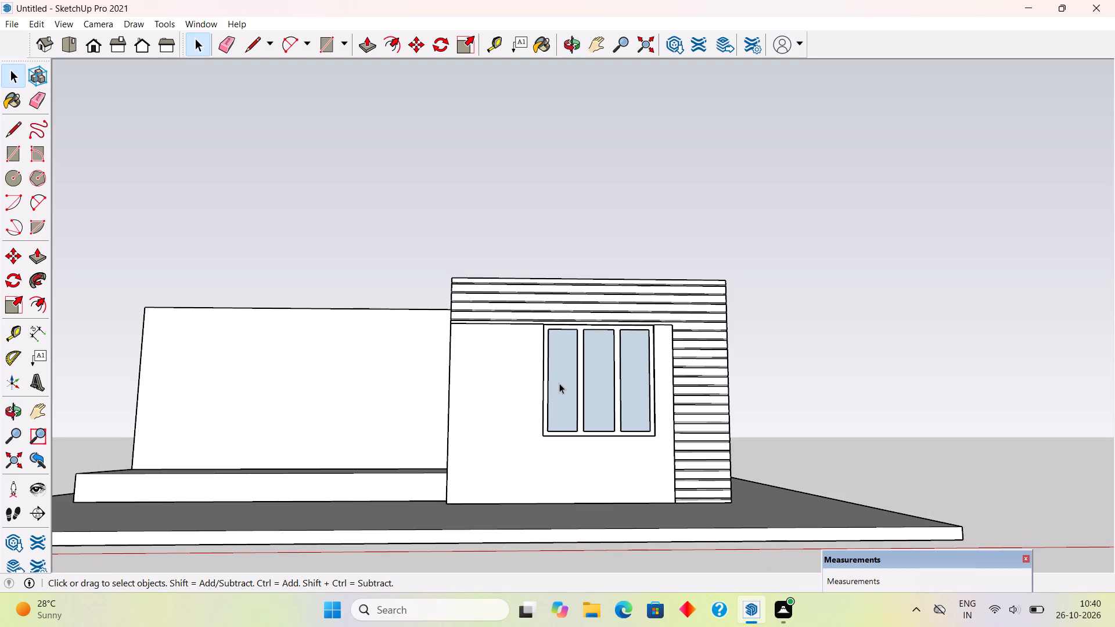
middle_click_drag(559, 384, 544, 361)
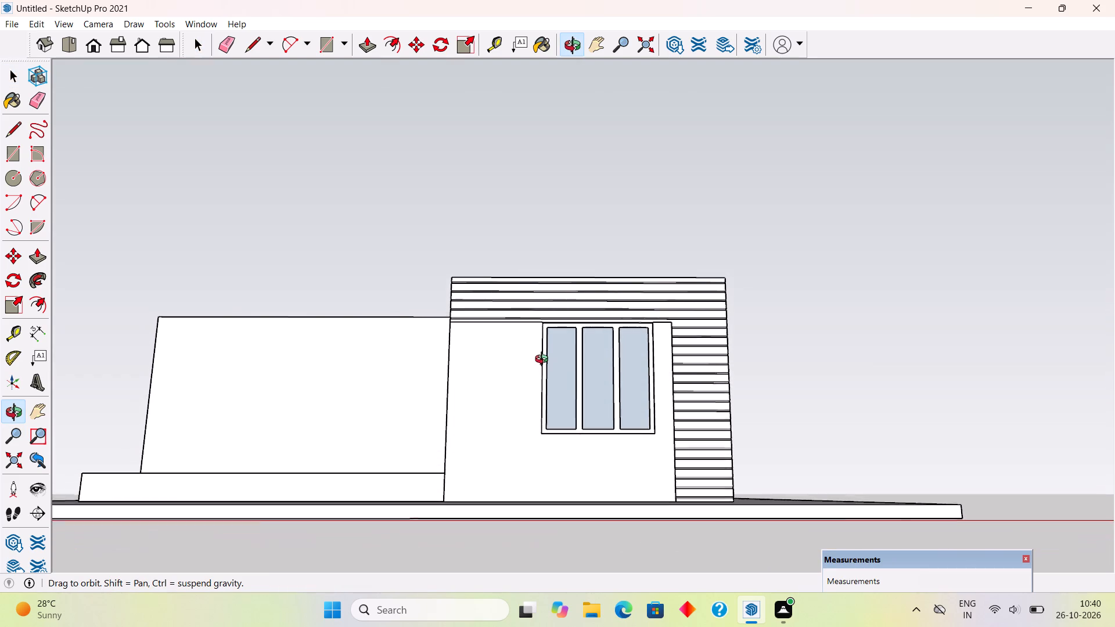
middle_click_drag(544, 361, 671, 484)
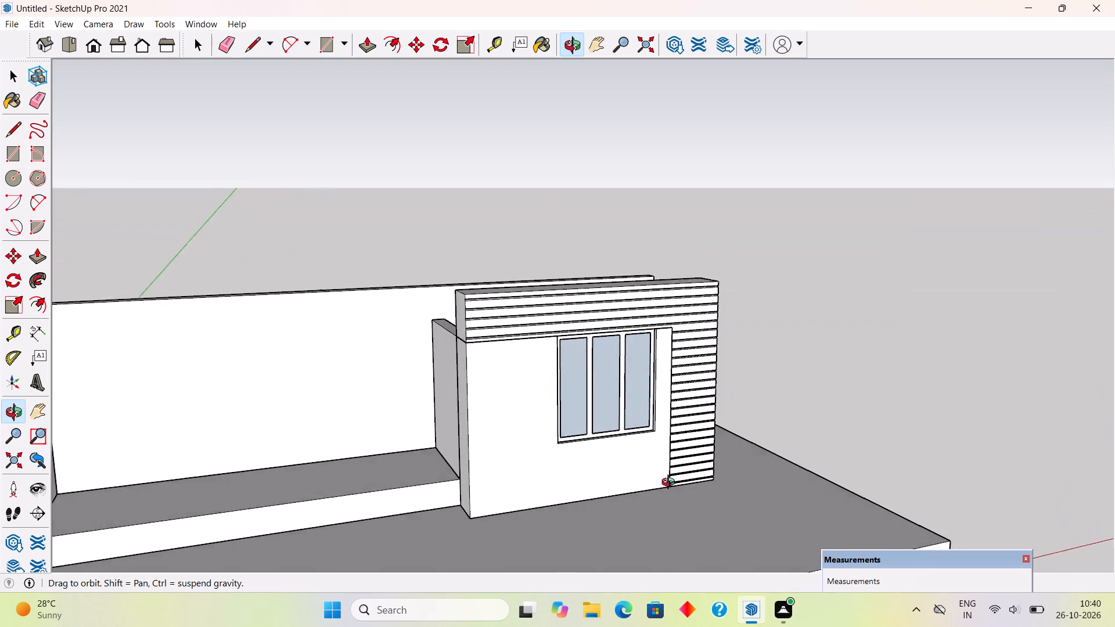
middle_click_drag(671, 484, 578, 458)
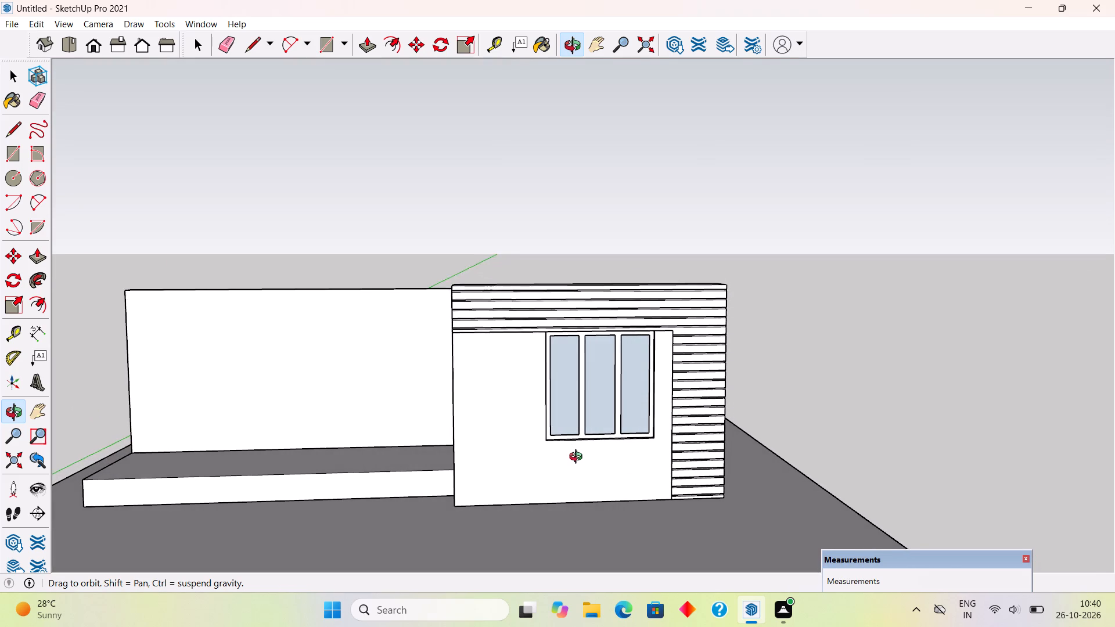
middle_click_drag(578, 458, 581, 467)
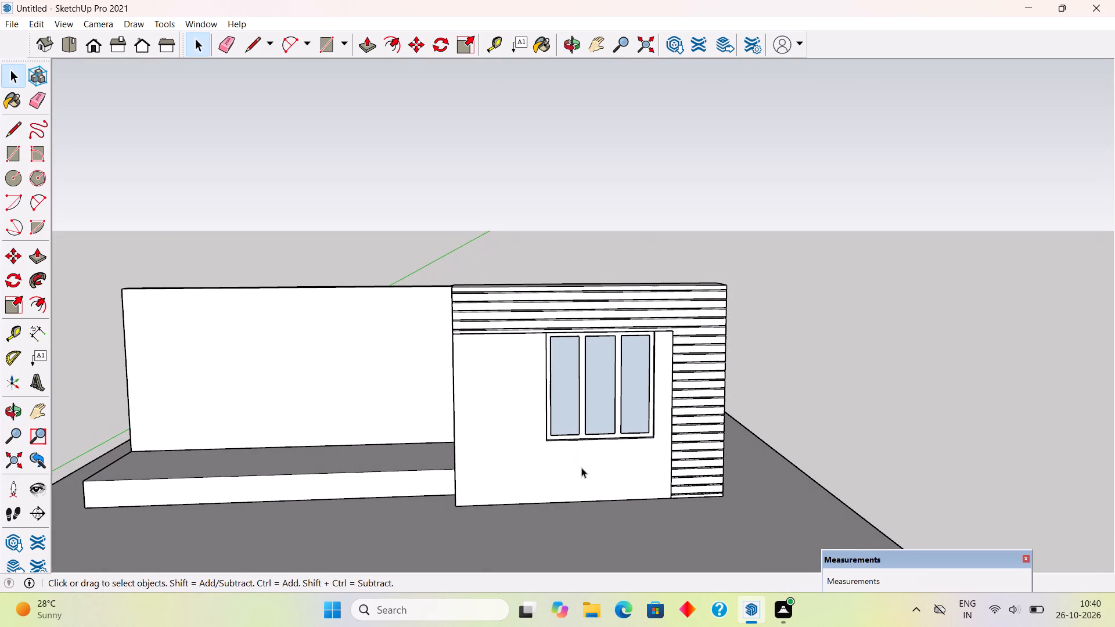
middle_click_drag(495, 495, 745, 489)
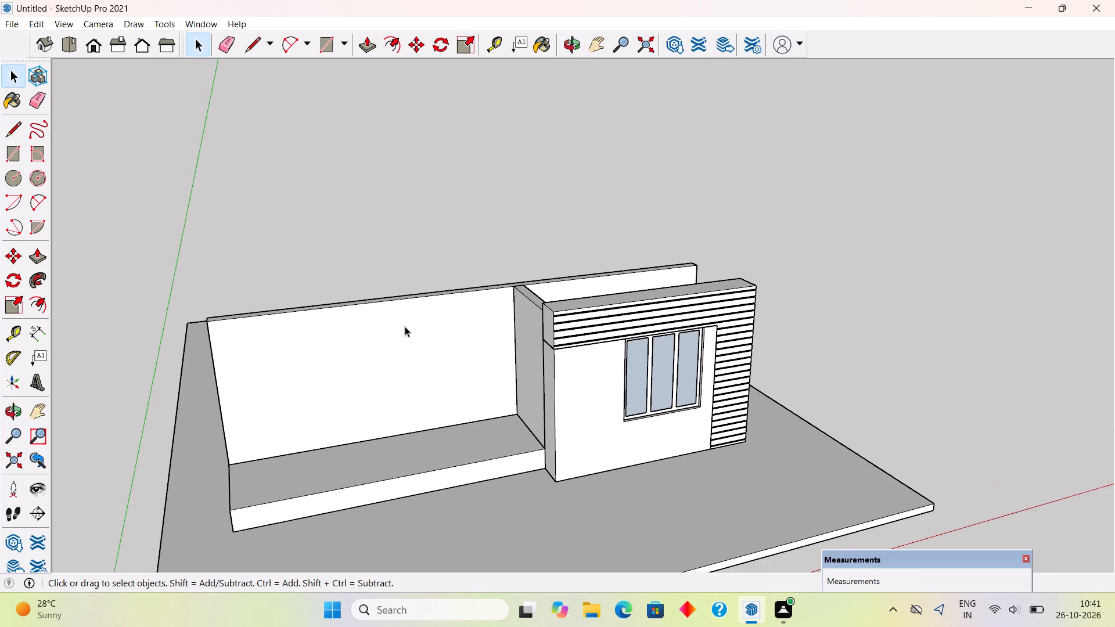
scroll(405, 326, "up", 1)
scroll(405, 326, "down", 2)
Place vertical guides on the back wall 4" from the front block's side wall and another 3.5' beyond that guide.
middle_click_drag(418, 348, 343, 290)
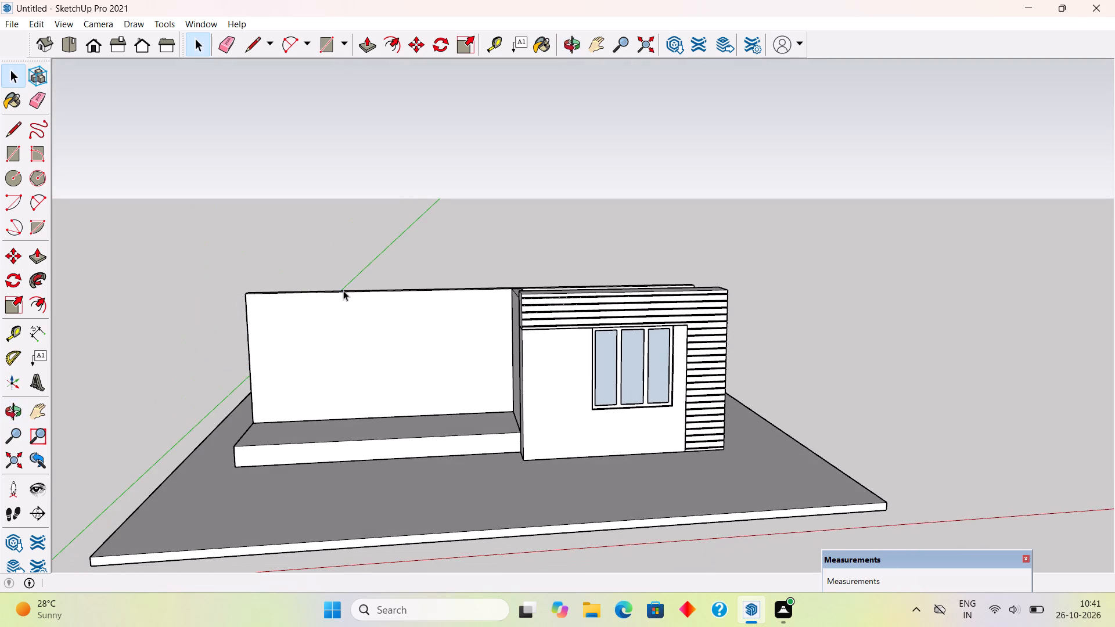
middle_click_drag(332, 309, 343, 300)
key("t")
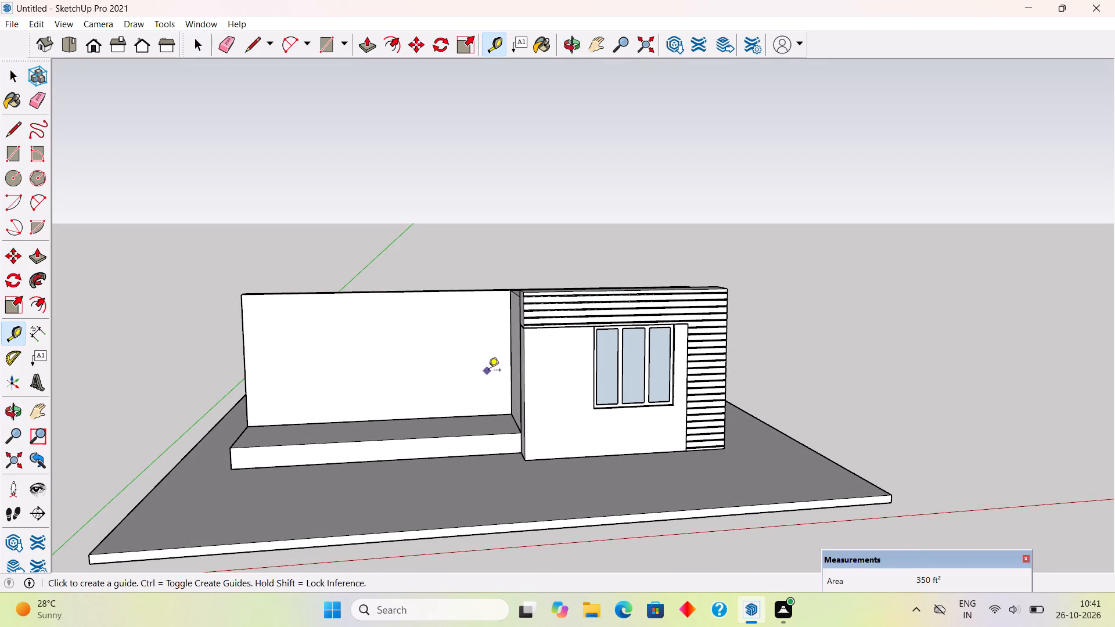
left_click(508, 343)
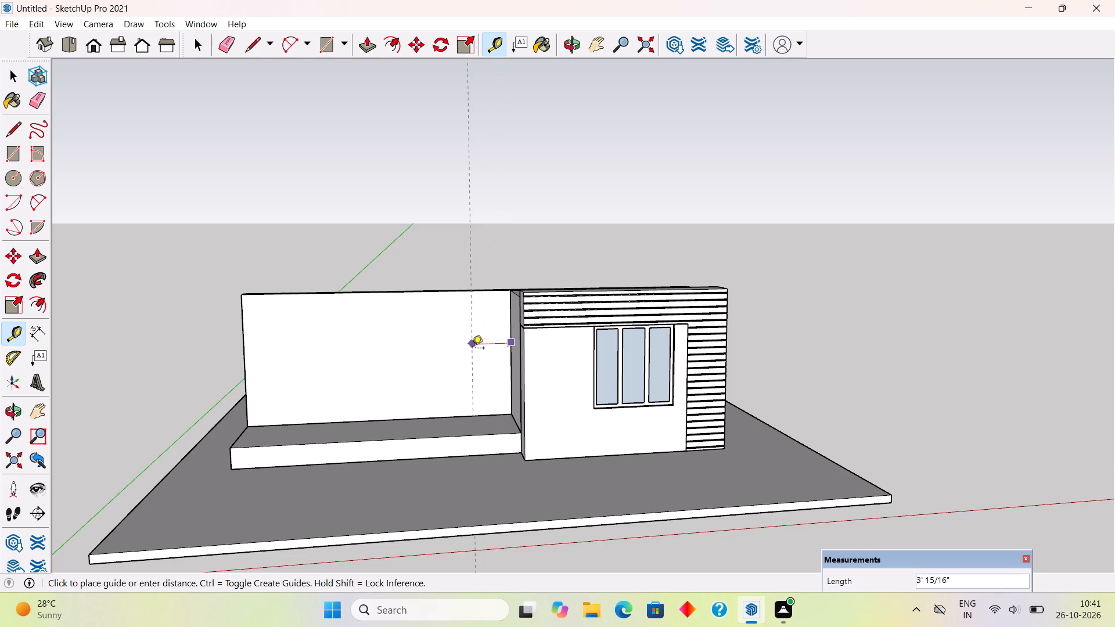
scroll(498, 354, "up", 2)
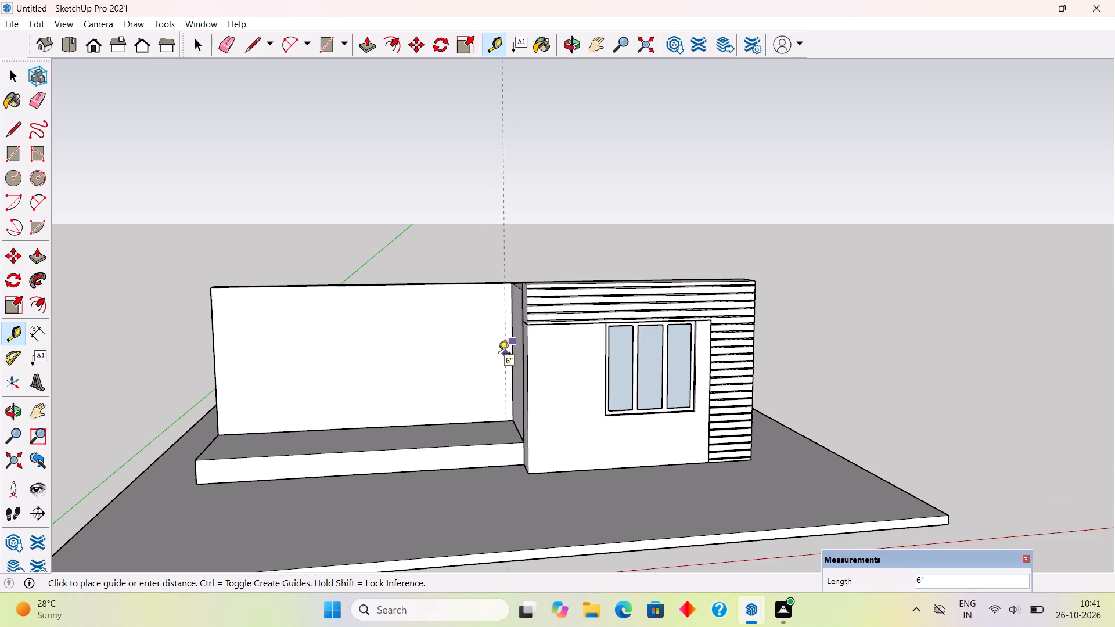
type("4\"")
key("Return")
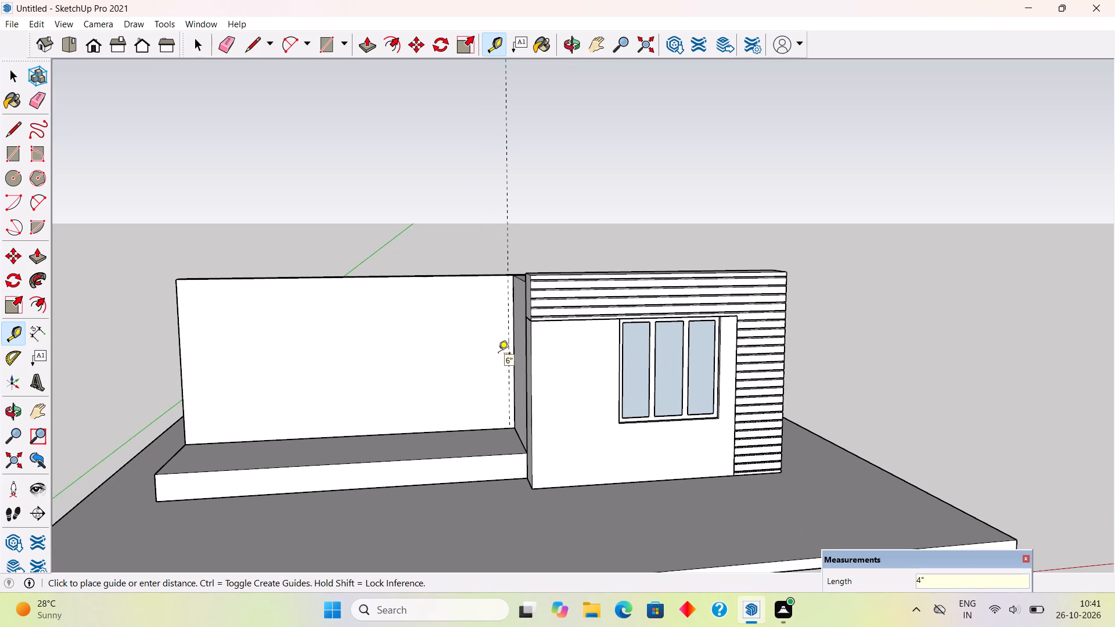
left_click(506, 347)
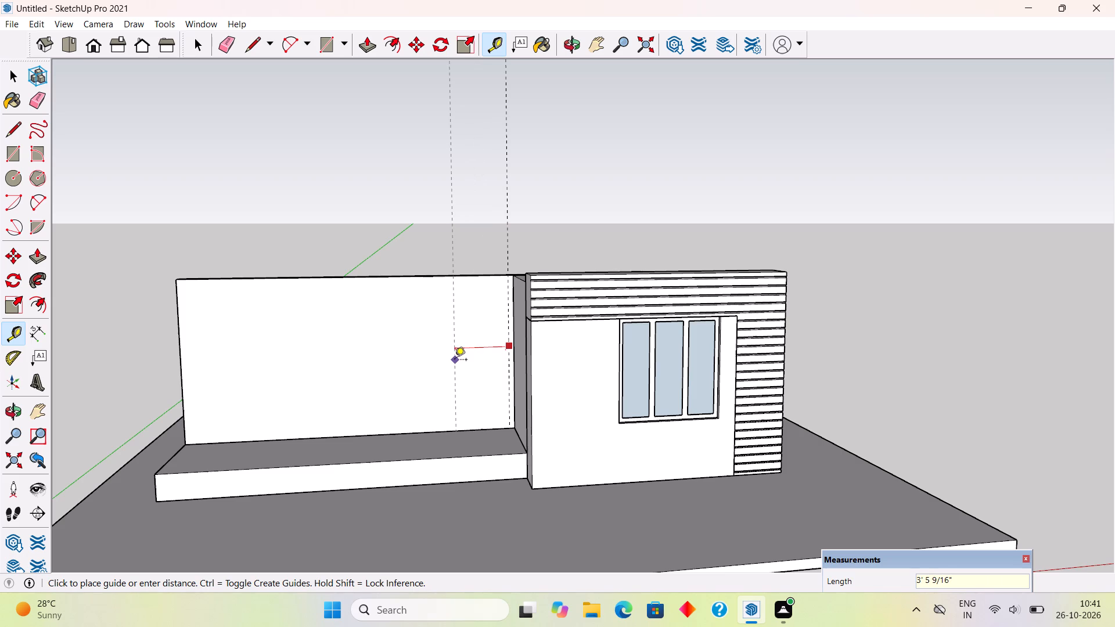
type("3.5'")
key("Return")
Add three more vertical guides along the back wall, moving away from the front block at successive spacings of 3', 6' and 4'.
left_click(455, 366)
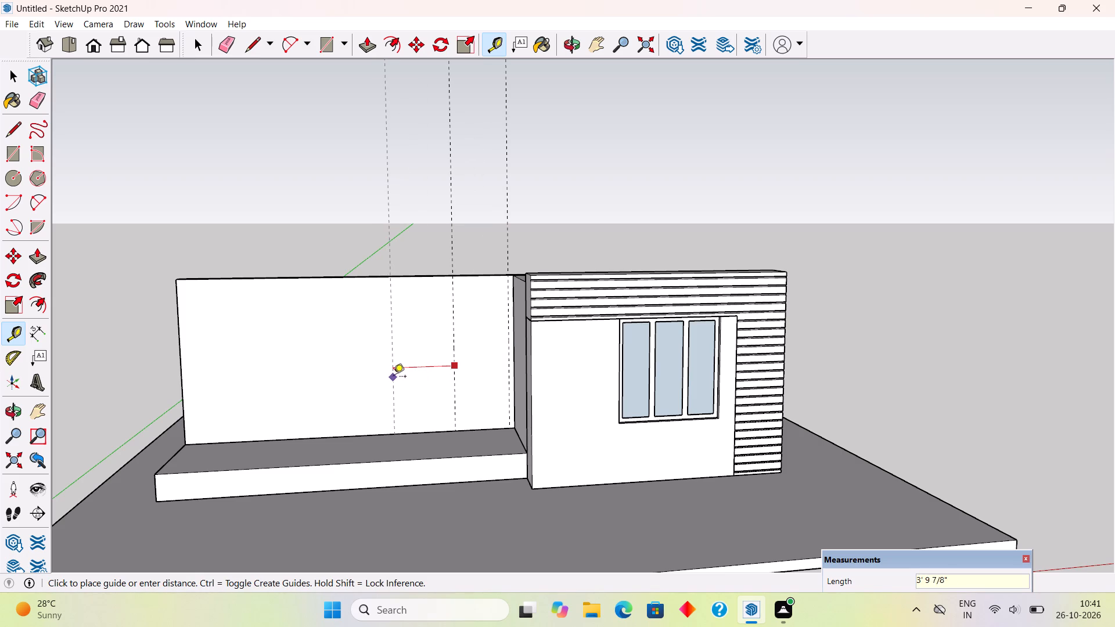
type("3'")
key("Return")
left_click(410, 390)
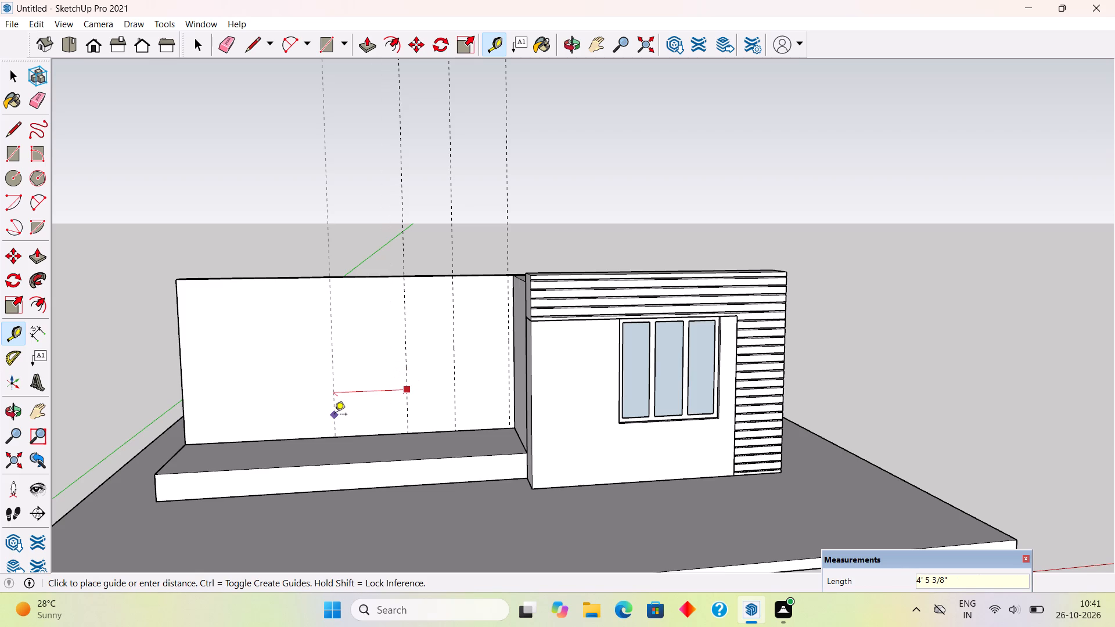
type("6'")
key("Return")
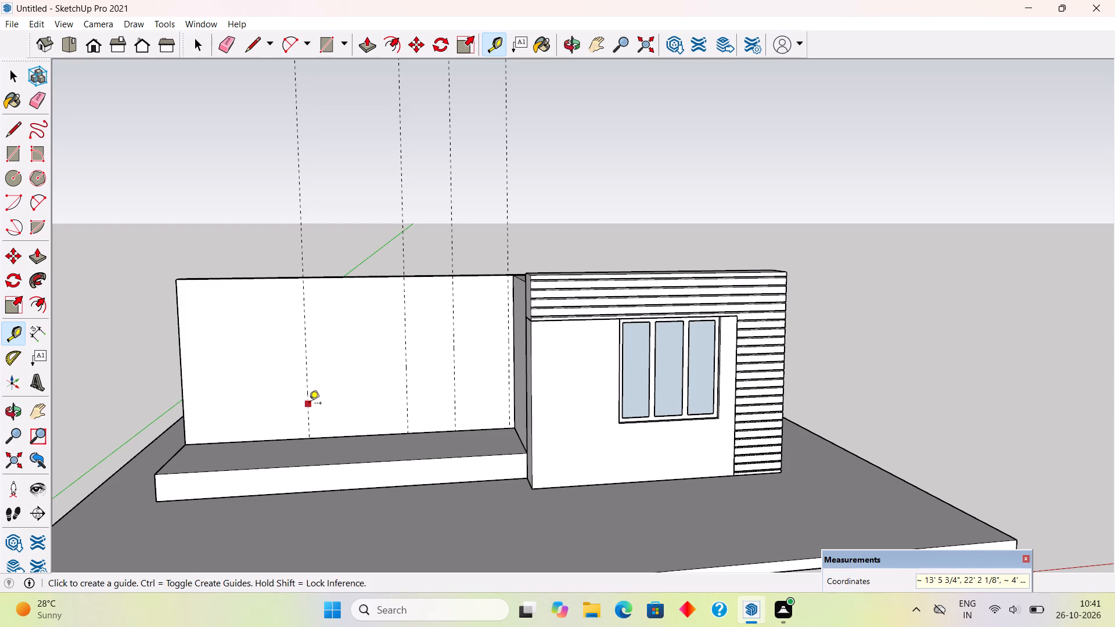
left_click(309, 404)
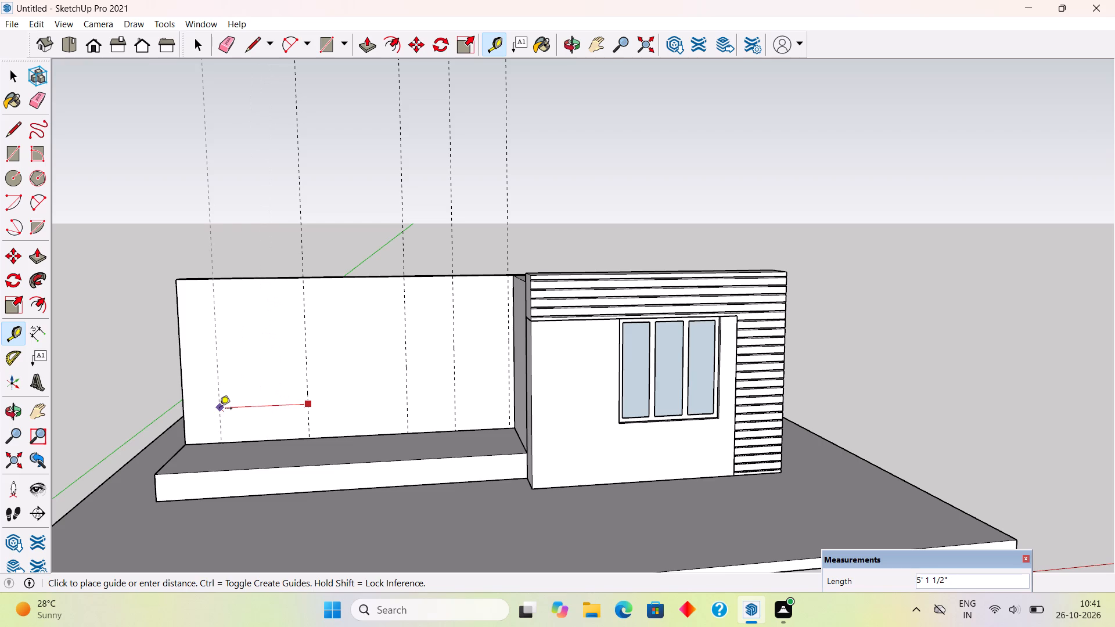
type("4'")
key("Return")
key("space")
Place horizontal guides on the back wall 1' and 8' above the platform, and another 6" below the 8' guide.
middle_click_drag(395, 365, 348, 362)
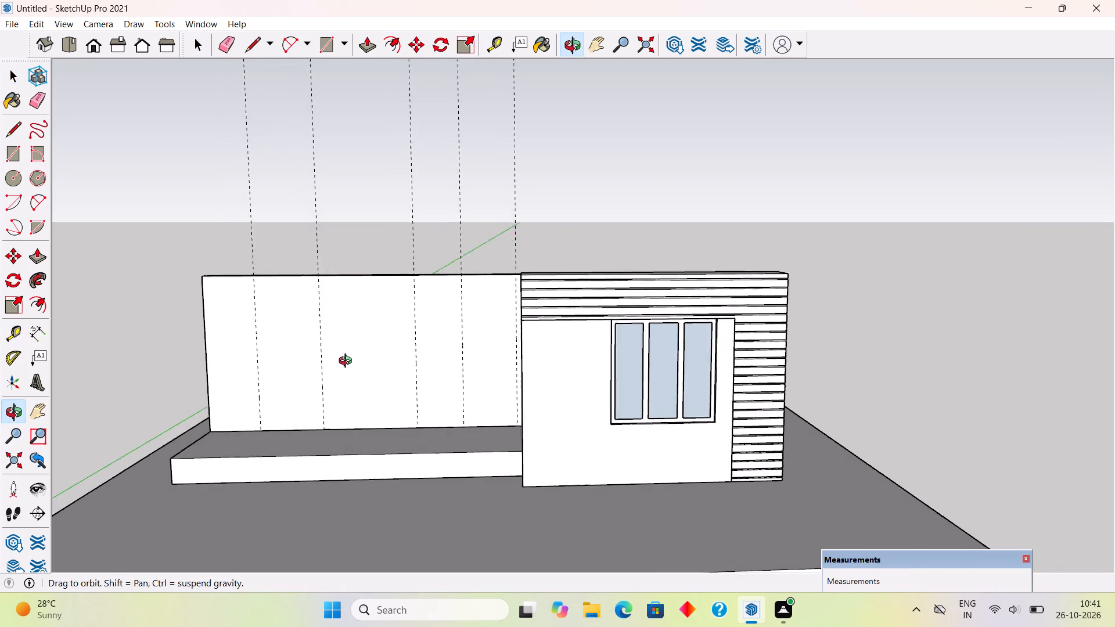
middle_click_drag(348, 362, 339, 359)
middle_click_drag(371, 420, 407, 429)
key("t")
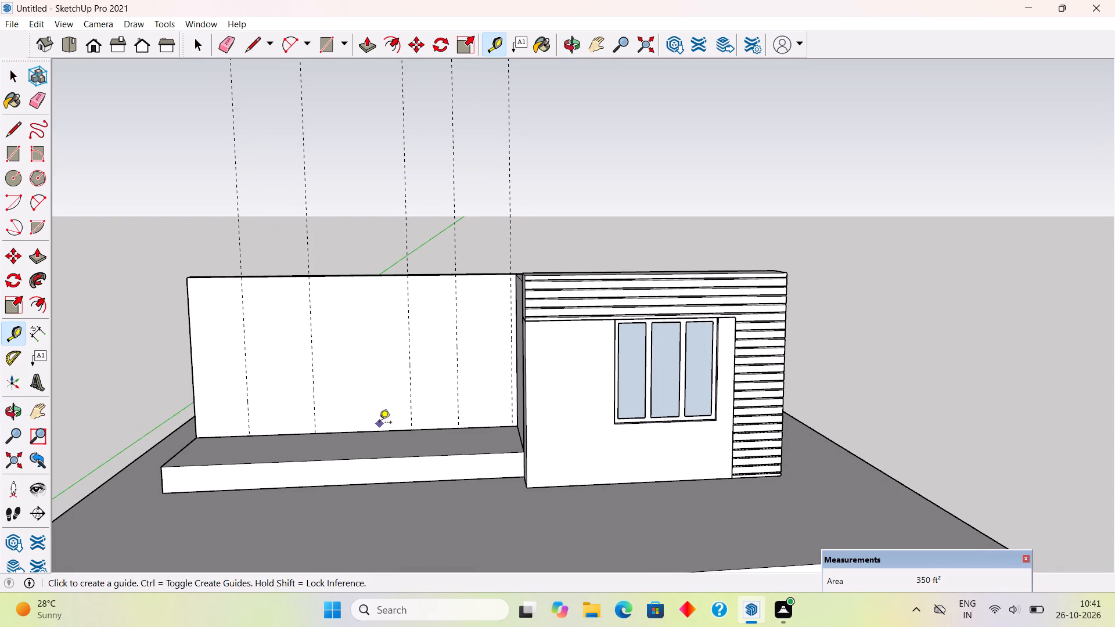
left_click(379, 428)
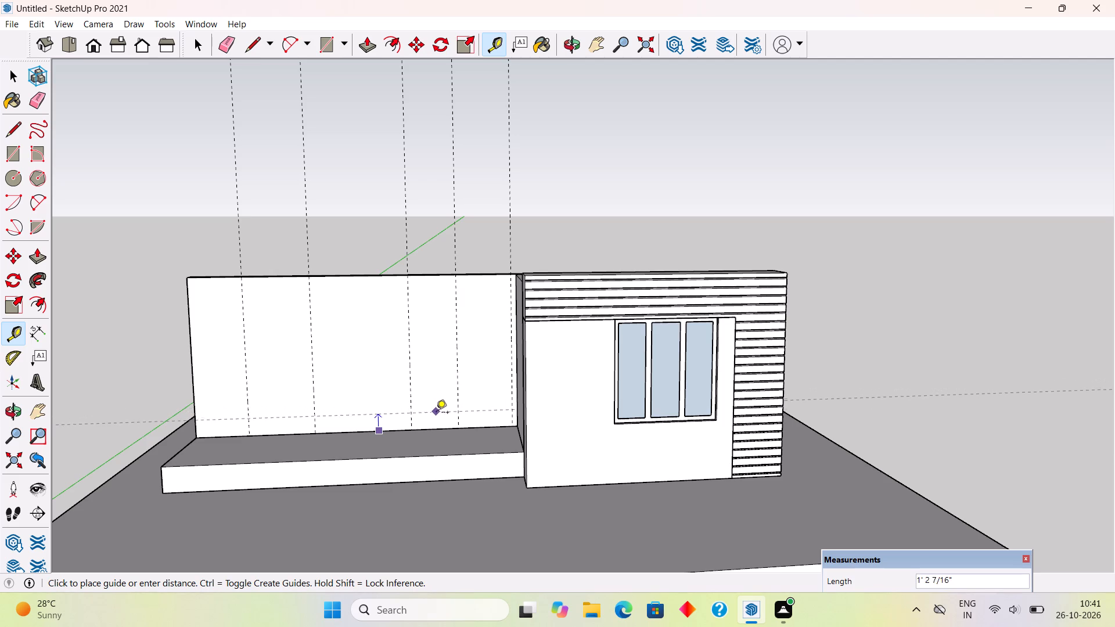
type("1'")
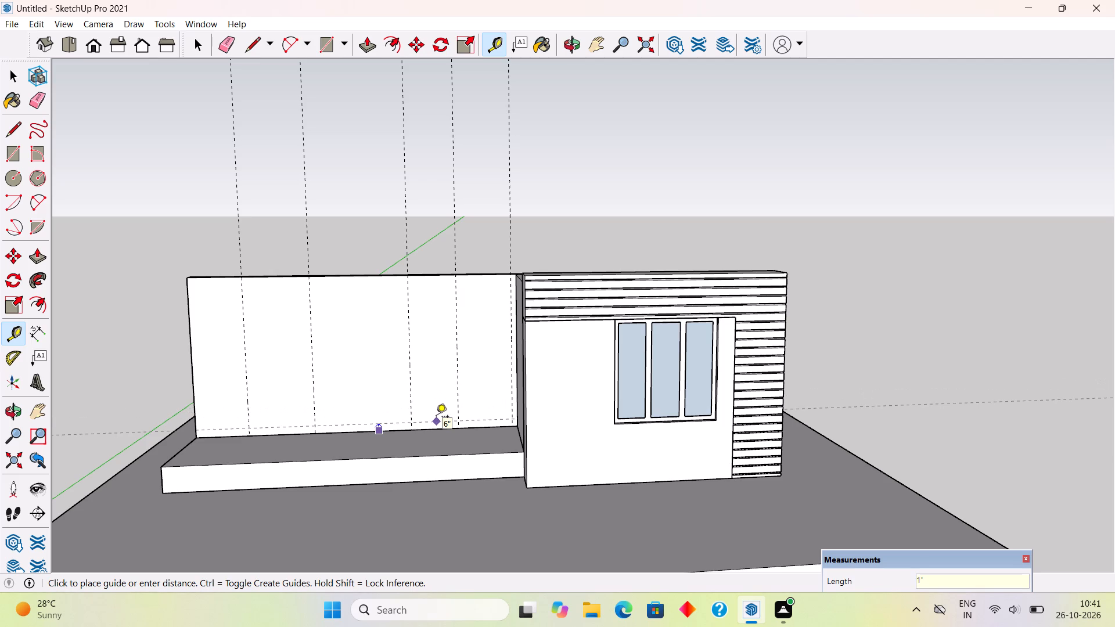
key("Return")
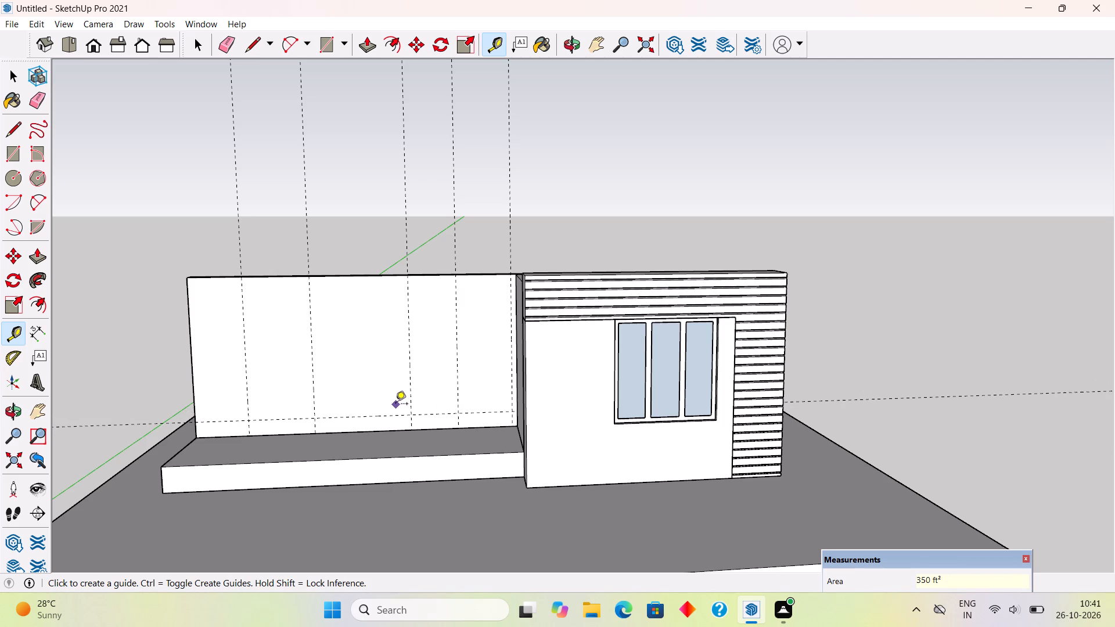
left_click(386, 433)
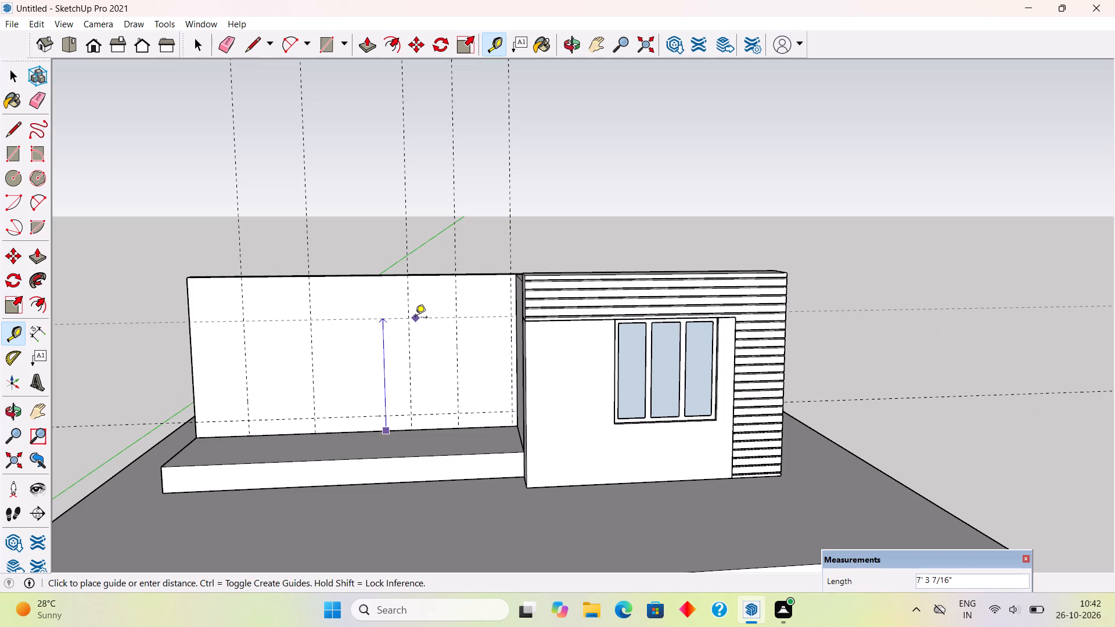
type("8'")
key("Return")
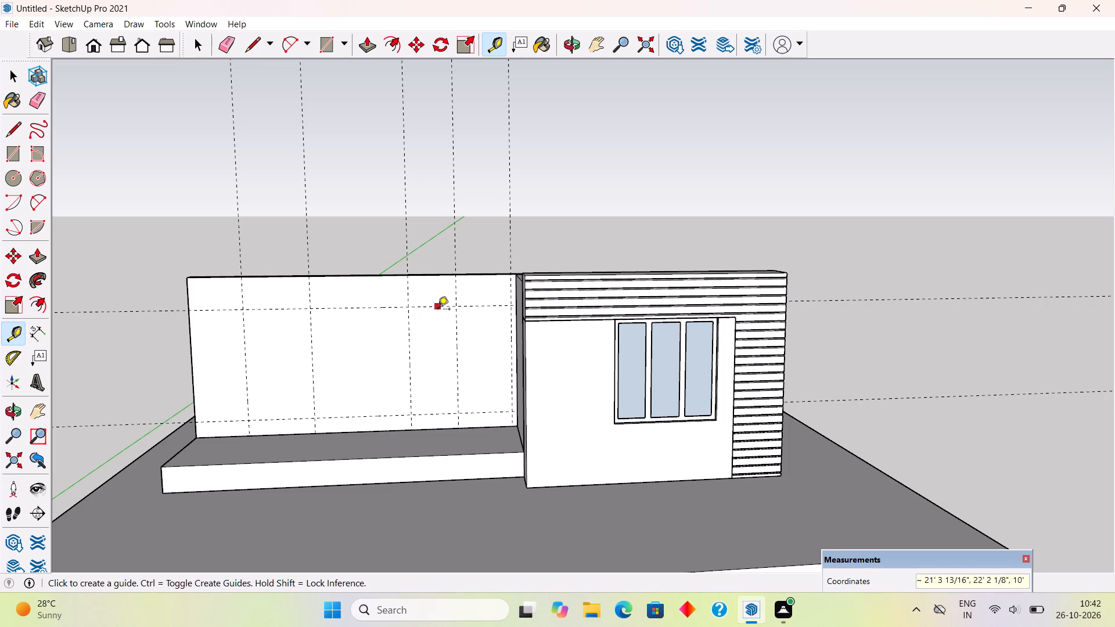
left_click(438, 310)
type("6\"")
key("Return")
key("space")
Inside the wall group, draw a door rectangle between the first two vertical guides, from platform to lower top guide, and push it 9" through.
triple_click(447, 329)
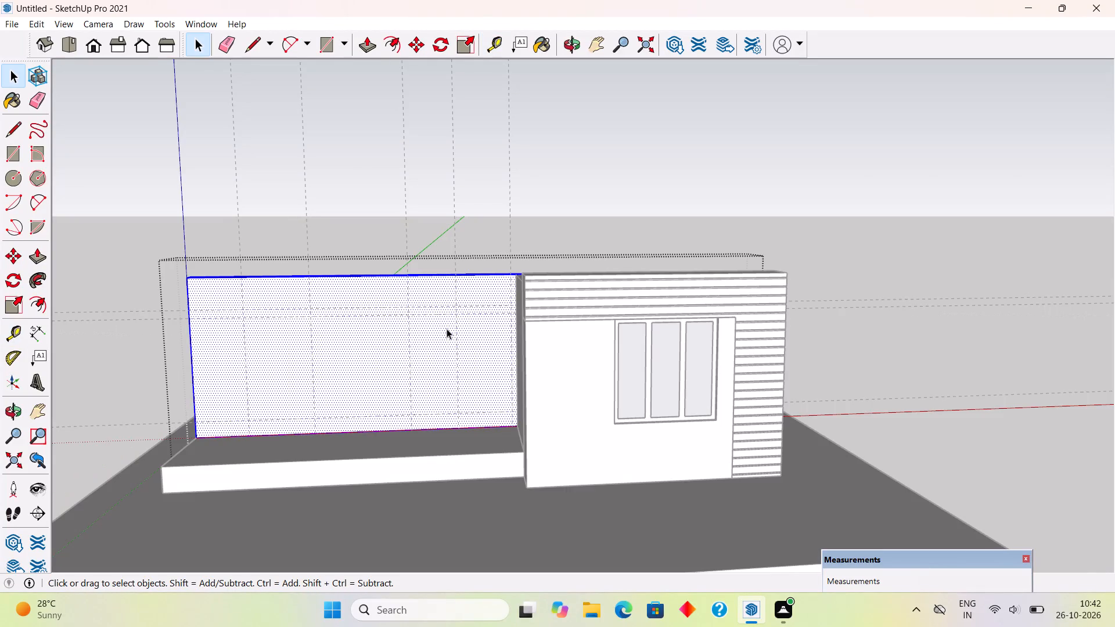
scroll(505, 451, "up", 2)
middle_click_drag(477, 381, 490, 370)
key("r")
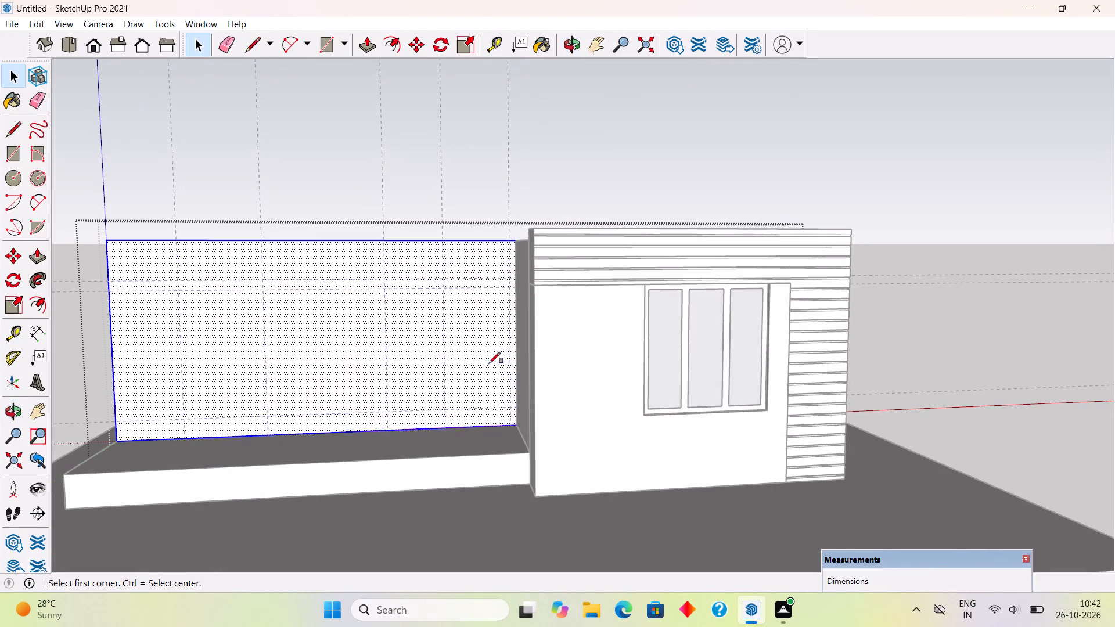
left_click(444, 288)
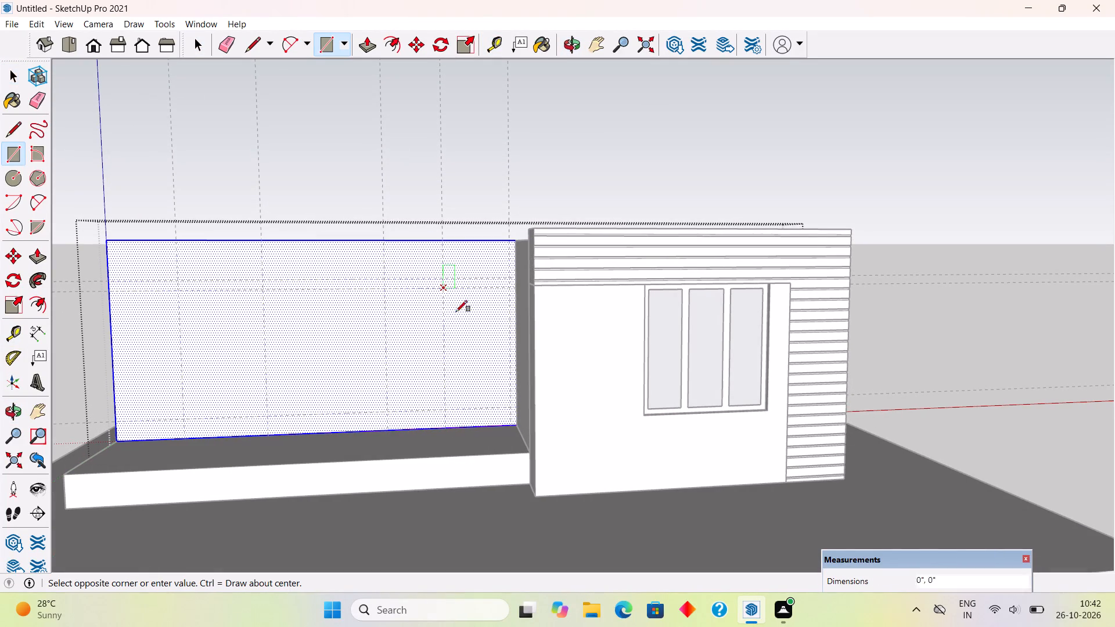
left_click(509, 424)
key("p")
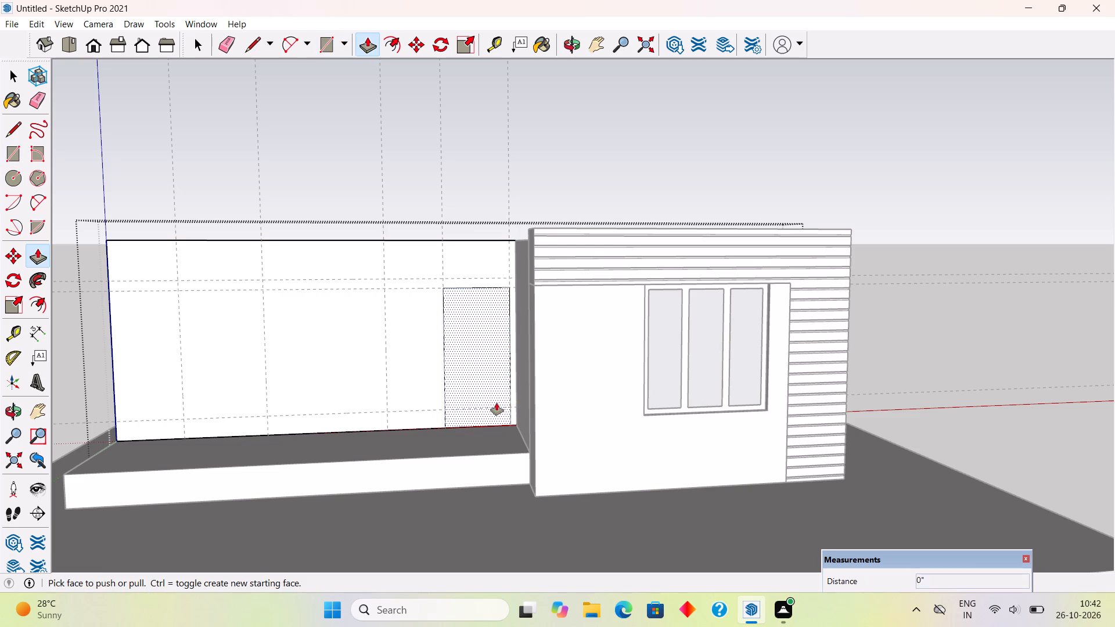
left_click_drag(496, 403, 473, 335)
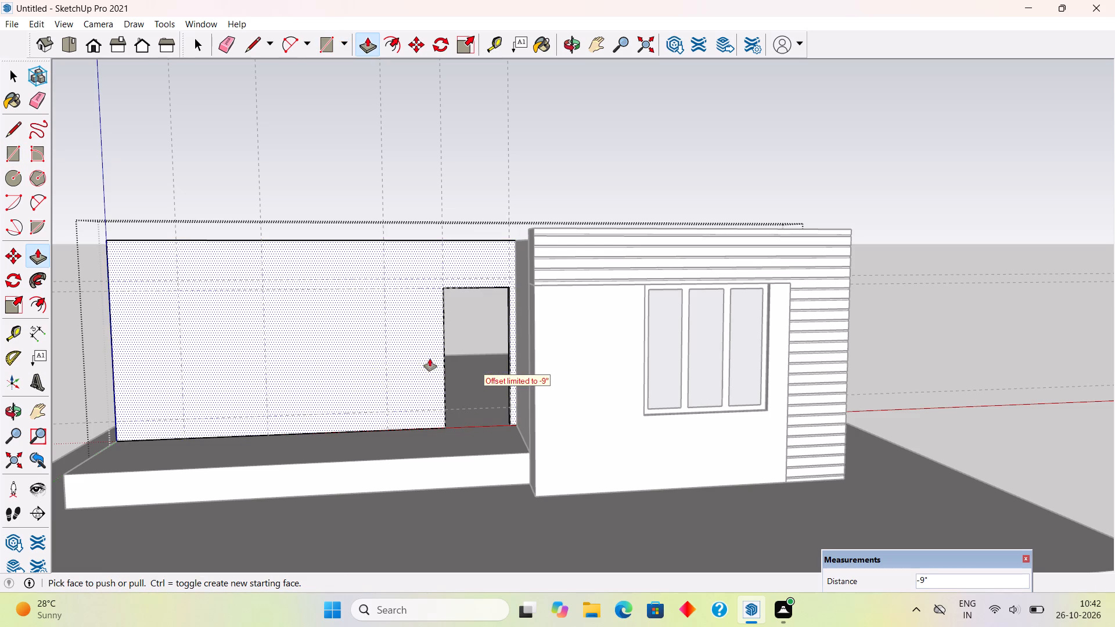
Cut a window opening 6' wide and 6' 6" high through the back wall between the third and fourth vertical guides.
key("r")
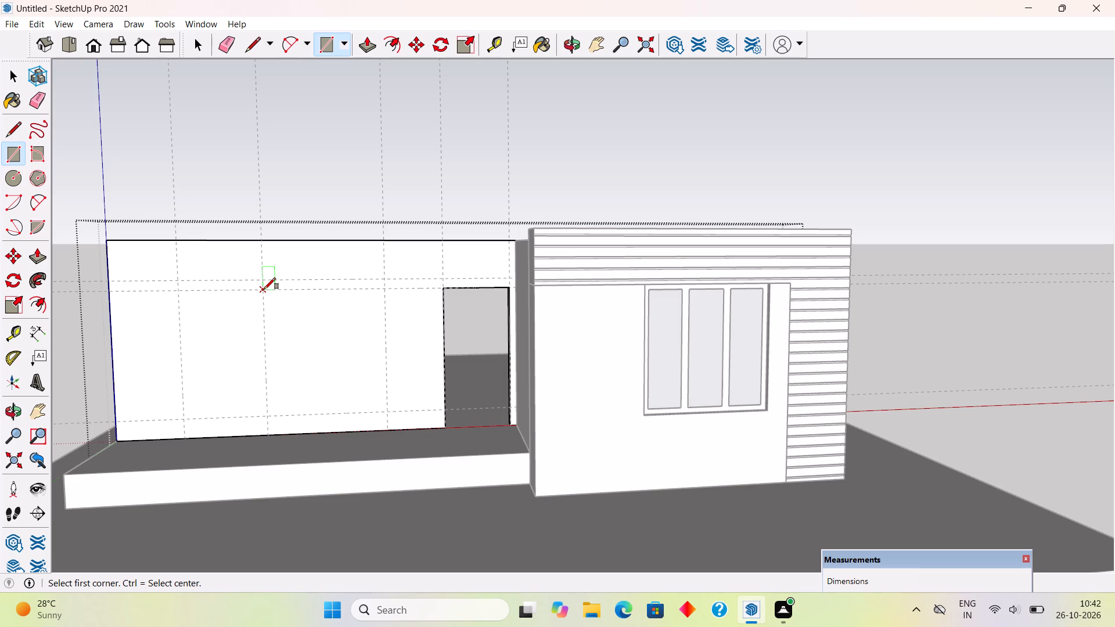
left_click(264, 289)
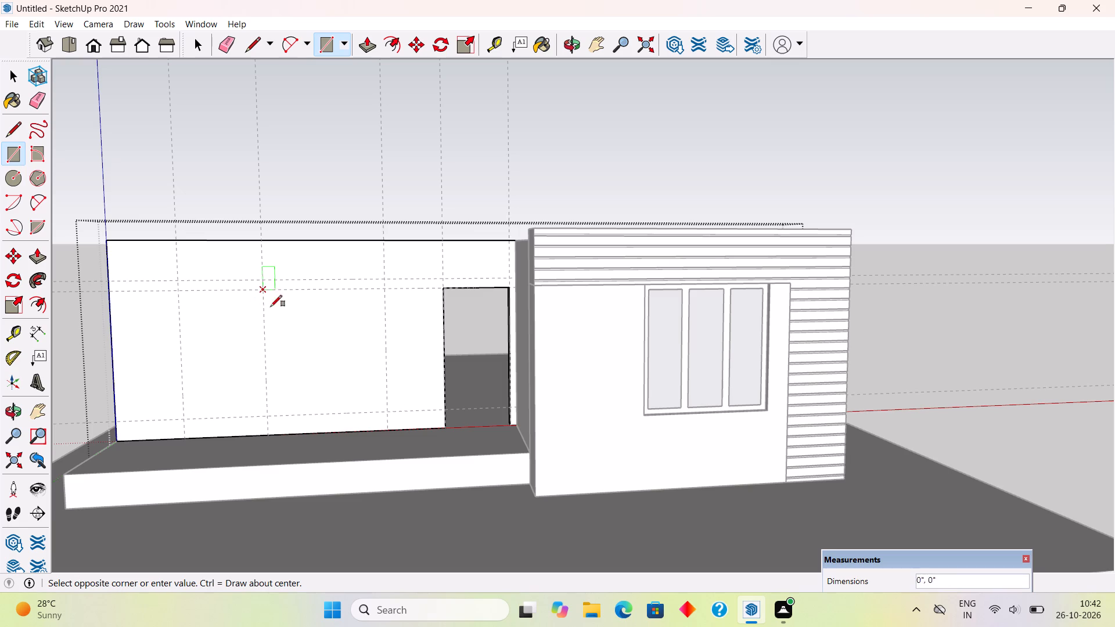
left_click(384, 409)
key("p")
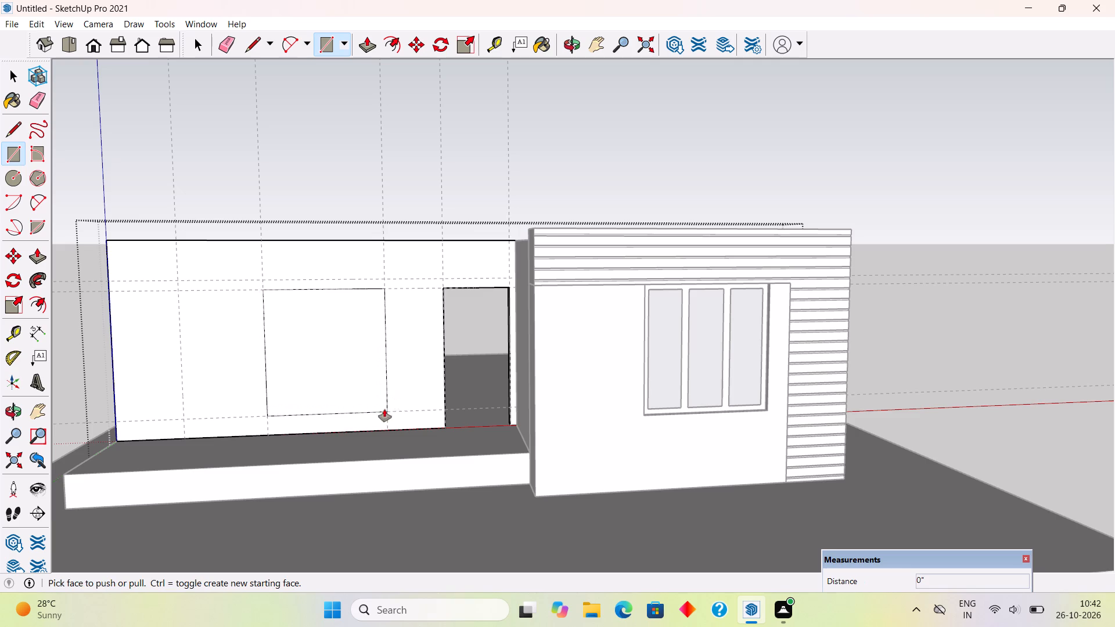
left_click_drag(359, 385, 343, 333)
key("space")
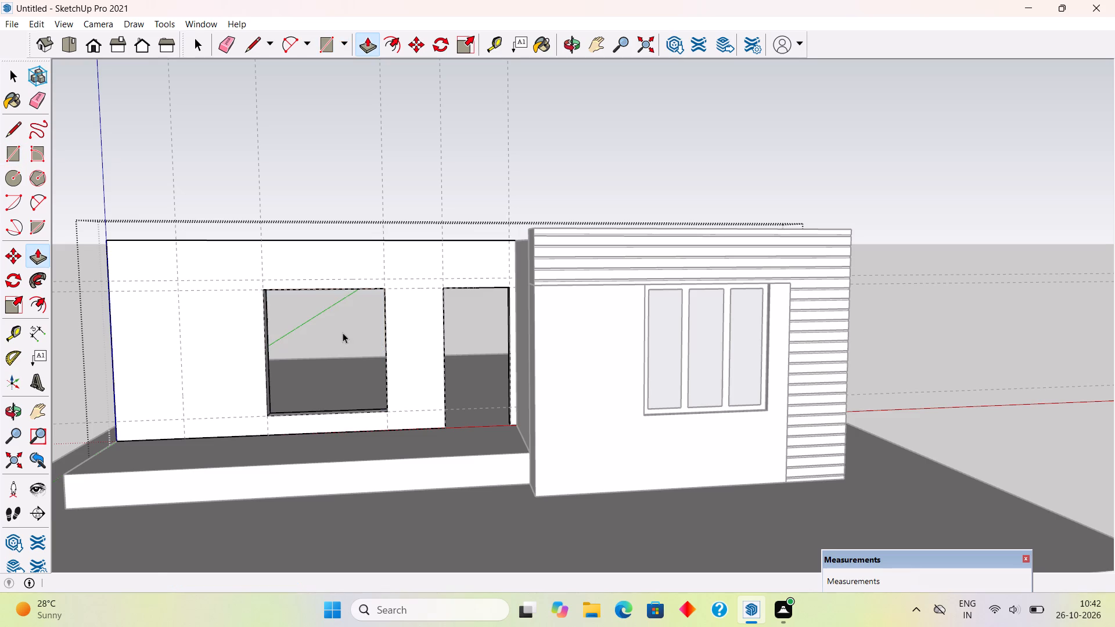
Outside the wall group, draw a rectangle over the whole door opening and offset its outline 3" inward.
left_click(341, 154)
middle_click_drag(350, 356, 322, 342)
scroll(455, 355, "down", 1)
scroll(499, 362, "up", 3)
middle_click_drag(502, 382, 520, 386)
scroll(520, 386, "up", 2)
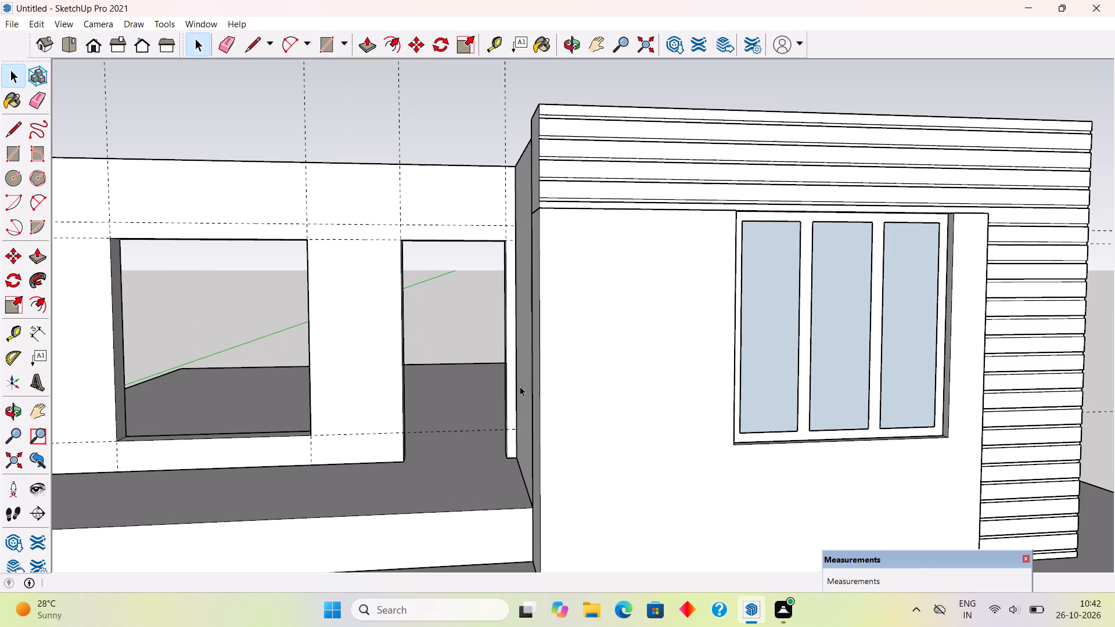
key("r")
left_click(397, 244)
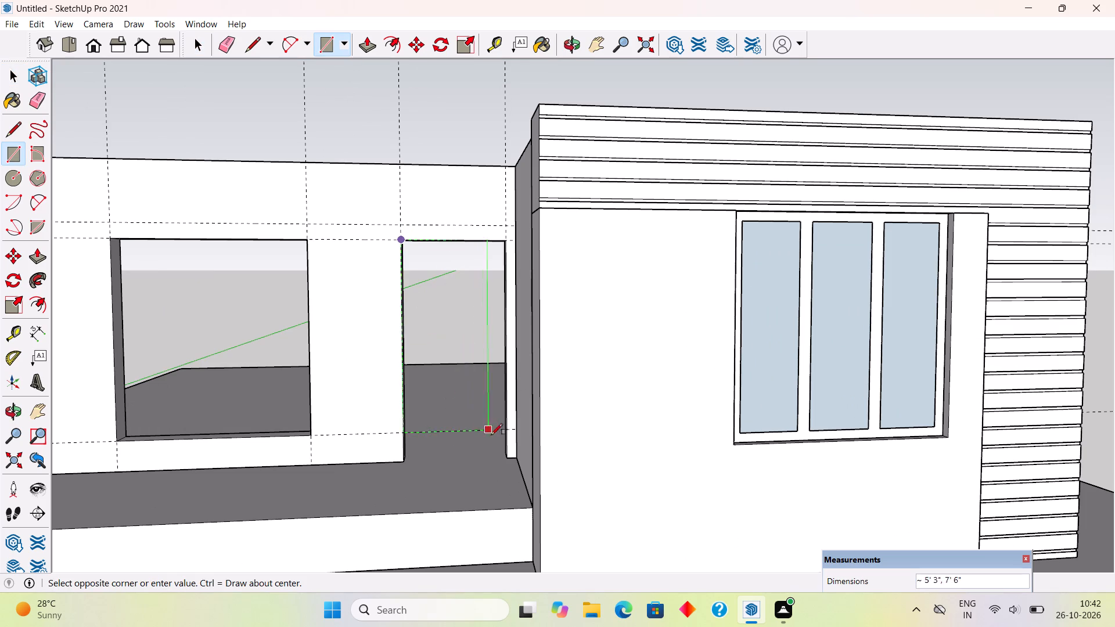
left_click(508, 453)
key("f")
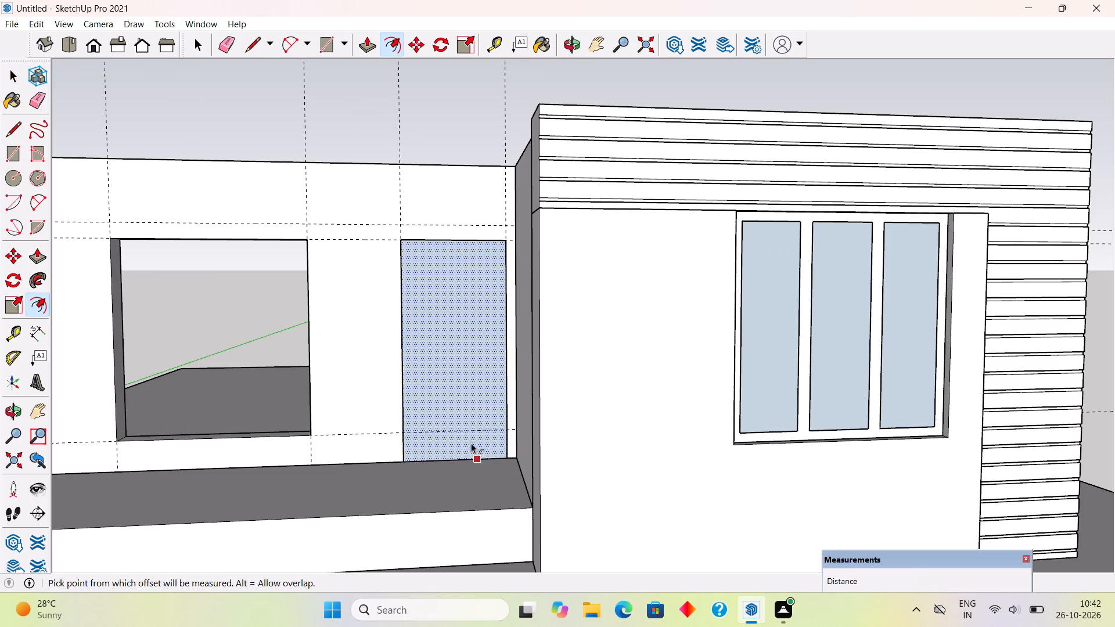
left_click(469, 448)
key("6")
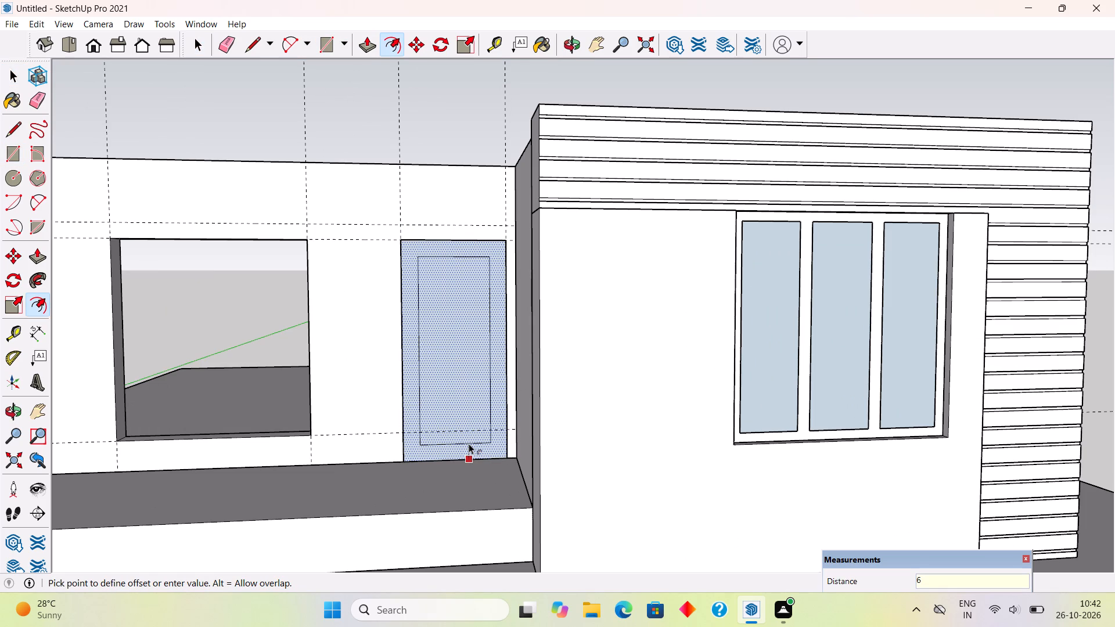
key("BackSpace")
key("3")
key("shift+quotedbl")
key("Return")
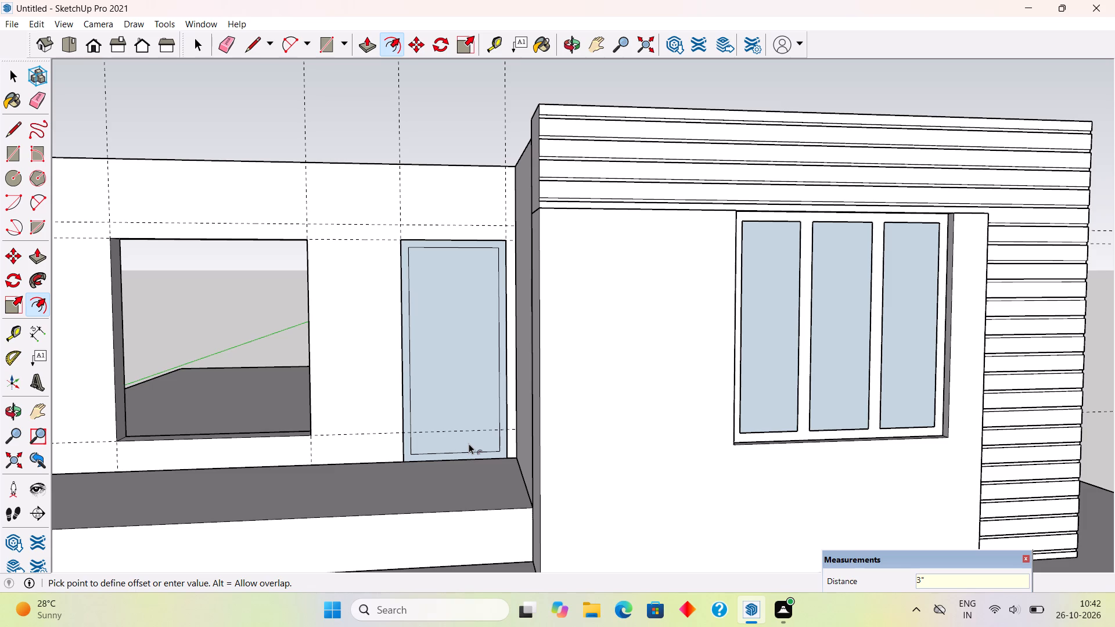
Delete the inner face of the door rectangle and extrude the remaining frame border 3".
key("space")
left_click(468, 410)
key("Delete")
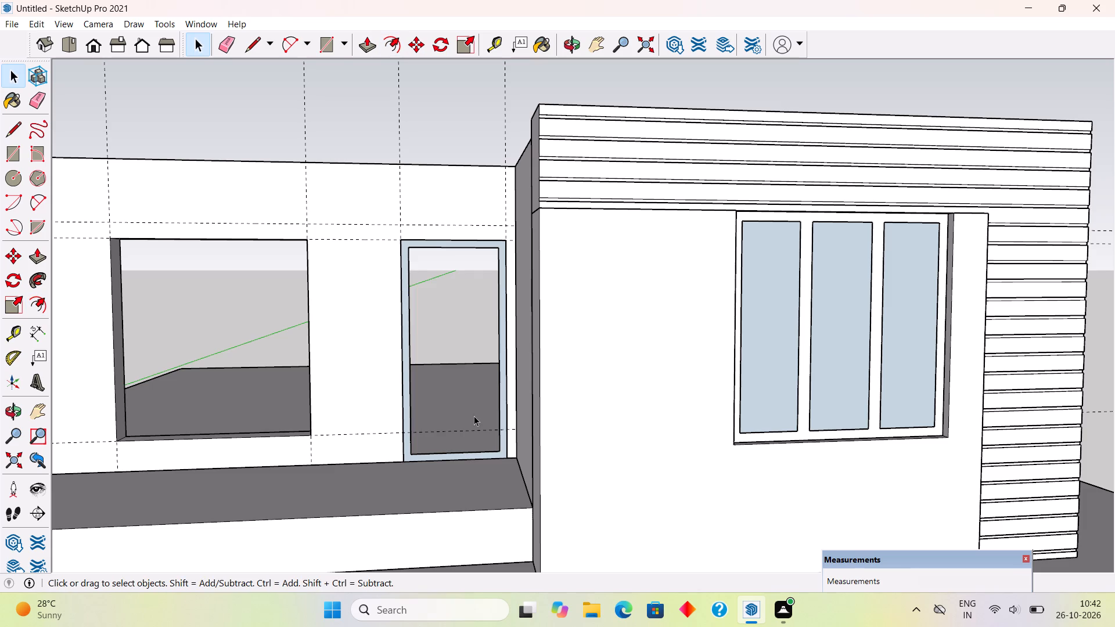
key("p")
left_click(503, 420)
type("3\"")
key("Return")
key("space")
Select the whole door frame and make it a group.
middle_click_drag(510, 452, 526, 455)
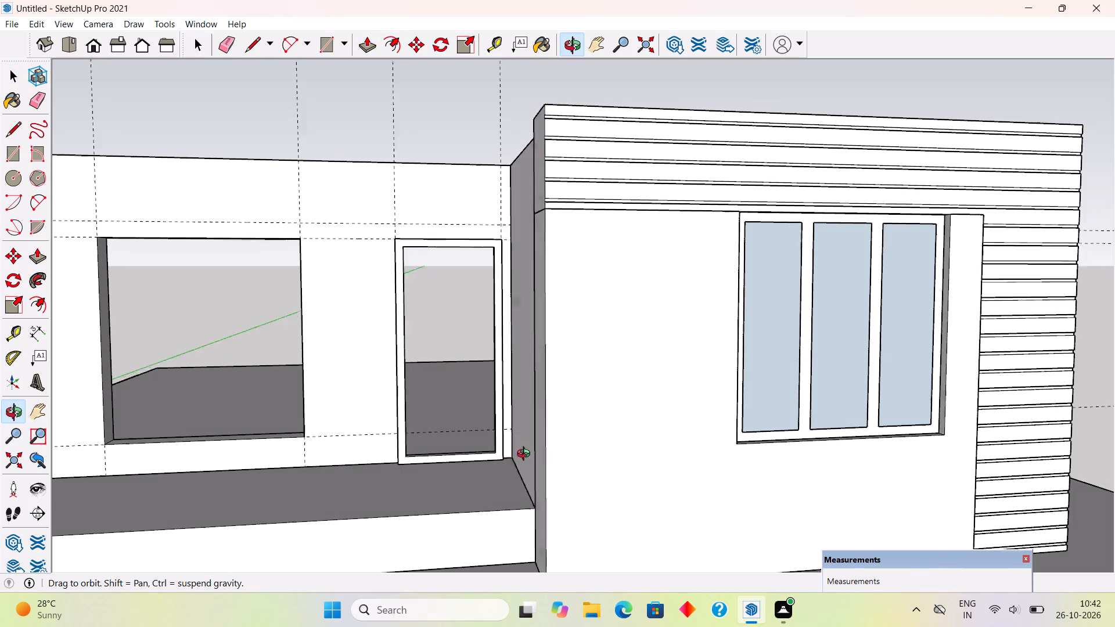
middle_click_drag(526, 455, 787, 510)
scroll(348, 543, "up", 4)
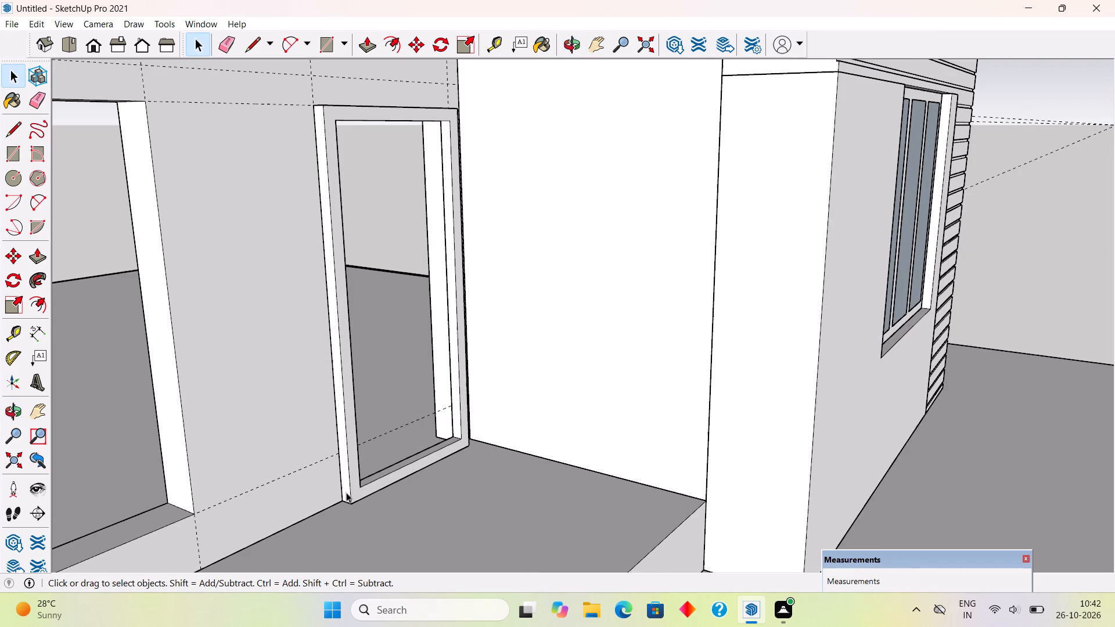
triple_click(346, 492)
right_click(346, 492)
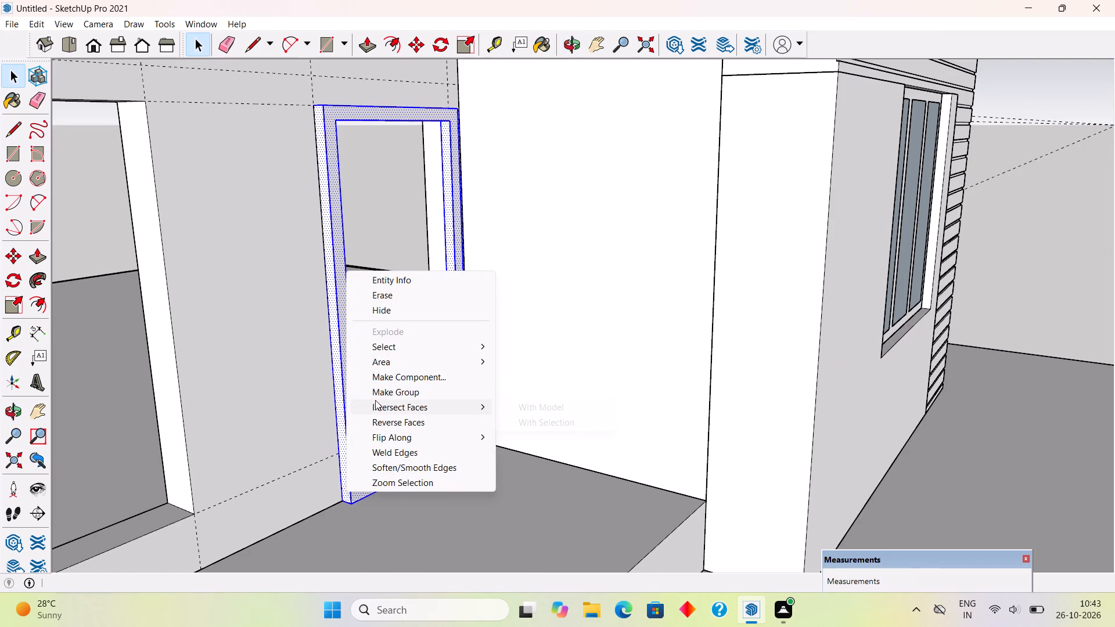
left_click(379, 393)
Move the door frame group 3" back into the opening so its face is flush with the wall.
scroll(458, 434, "up", 5)
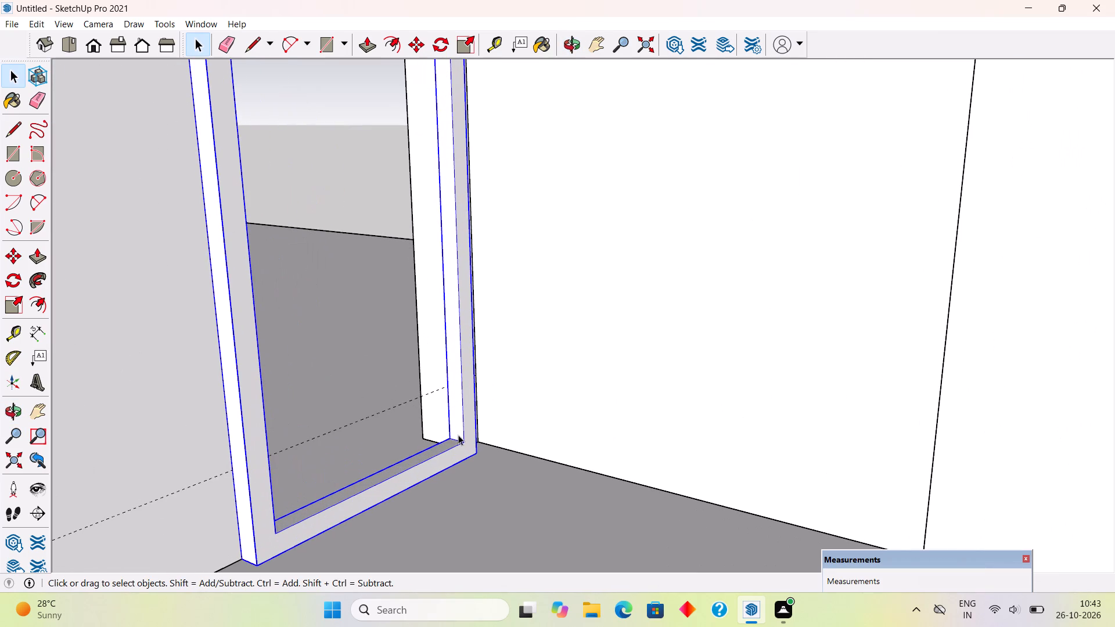
key("m")
left_click(479, 452)
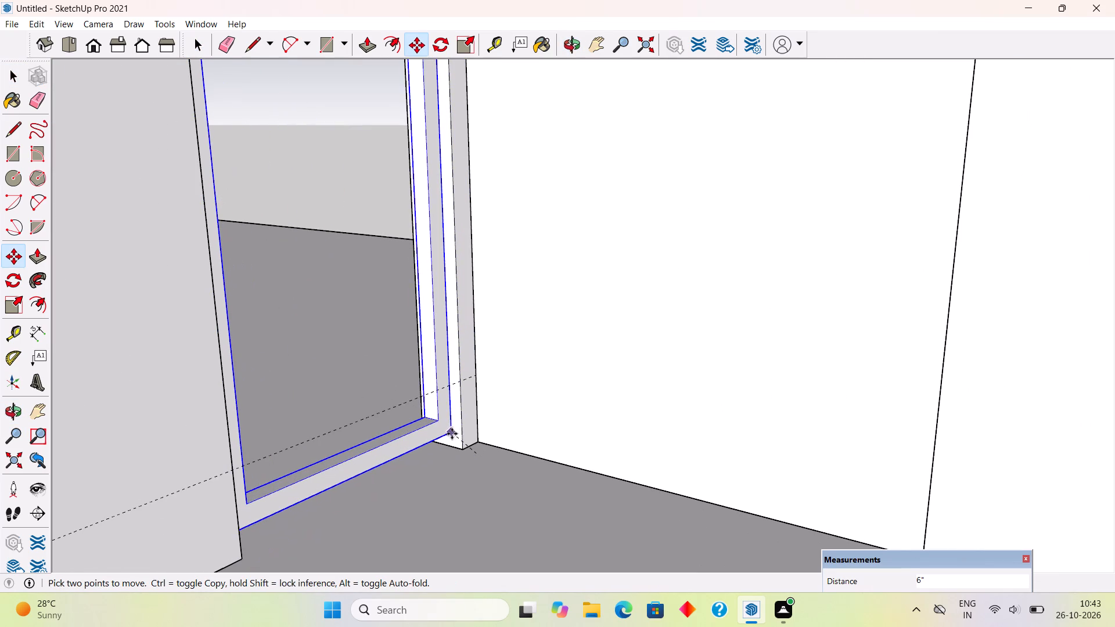
left_click(456, 446)
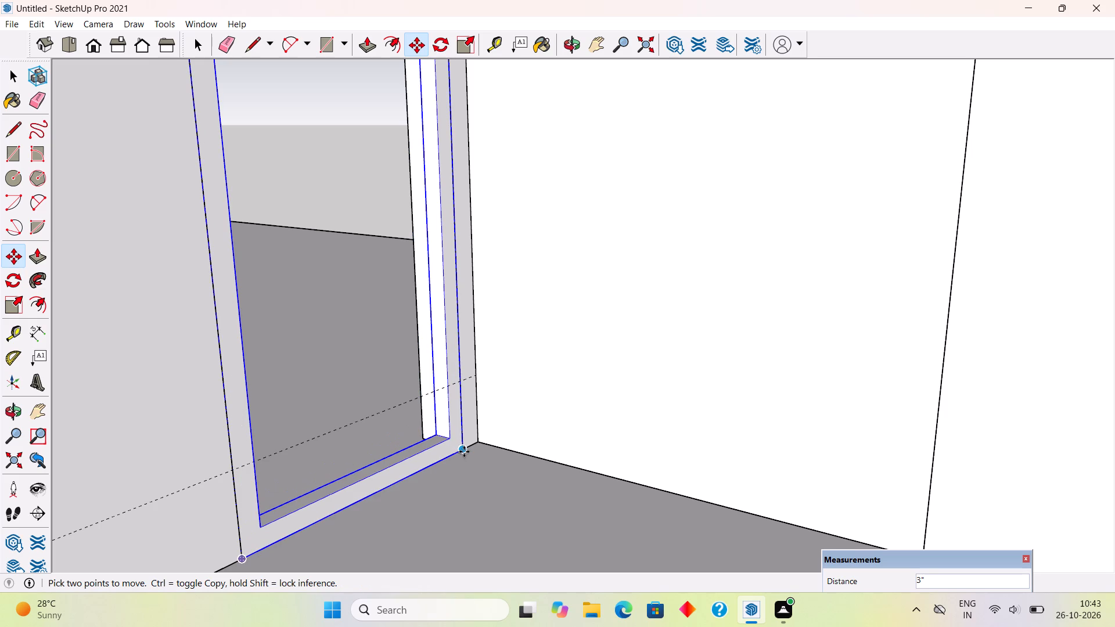
left_click(464, 452)
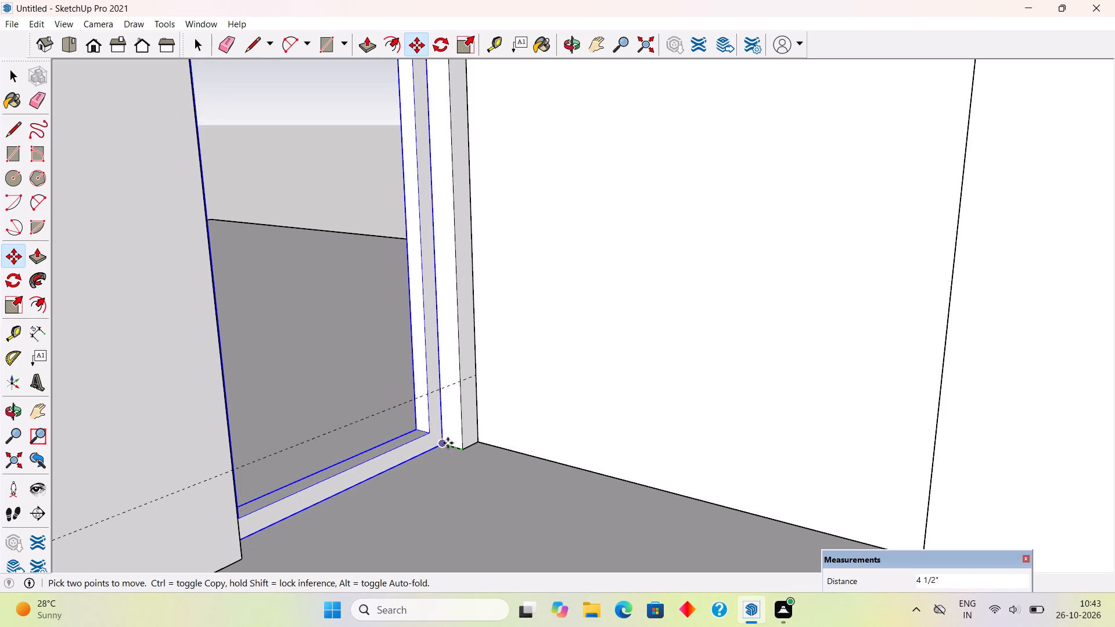
left_click(456, 451)
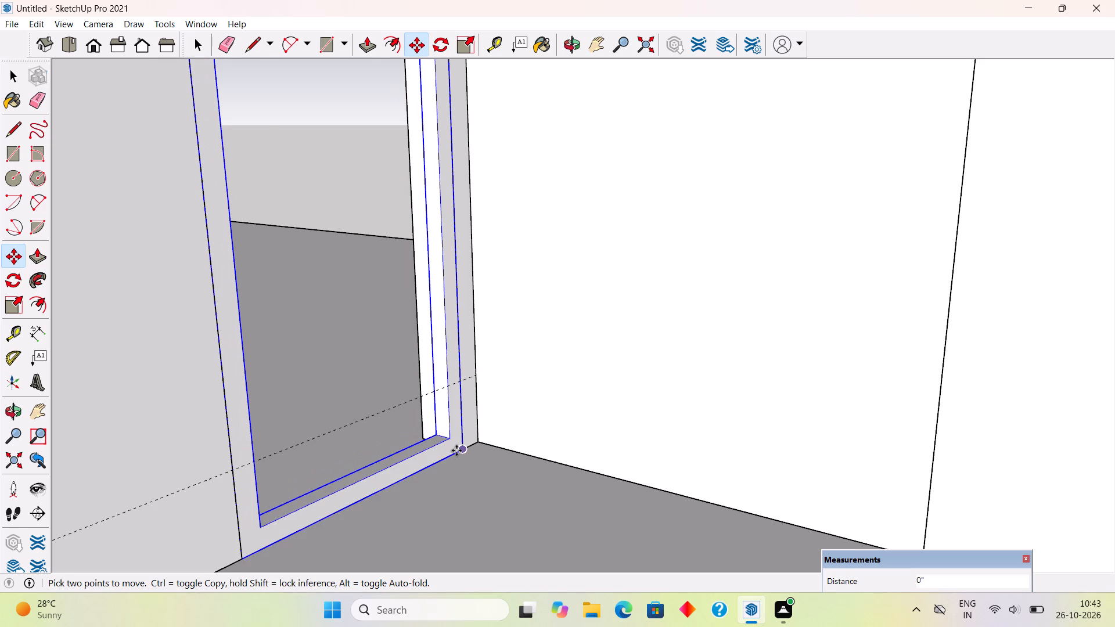
key("space")
scroll(456, 451, "down", 4)
left_click(350, 228)
Draw a 3' by 7' rectangle inside the door frame and extrude it 2" as the door panel.
middle_click_drag(361, 254, 346, 253)
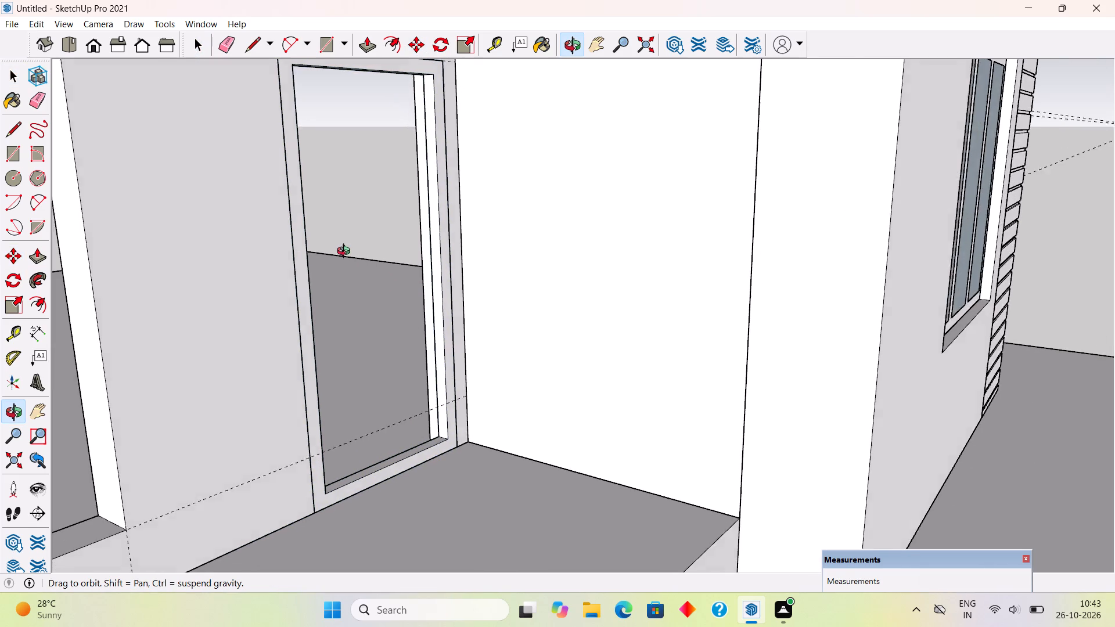
middle_click_drag(346, 253, 263, 201)
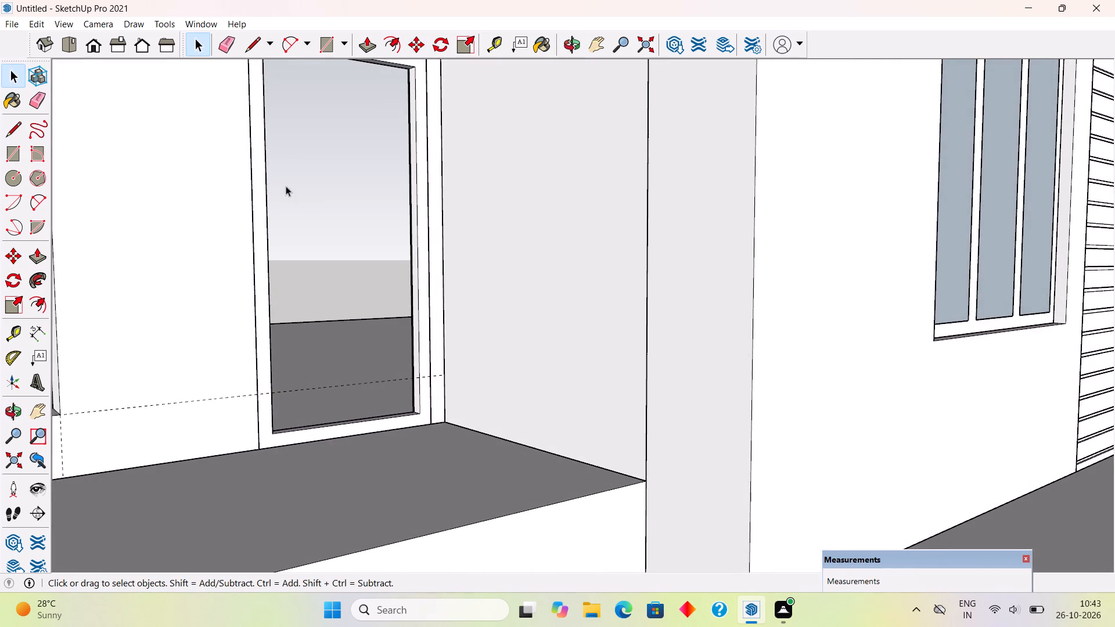
scroll(344, 278, "down", 4)
middle_click_drag(398, 333, 253, 341)
scroll(237, 170, "up", 6)
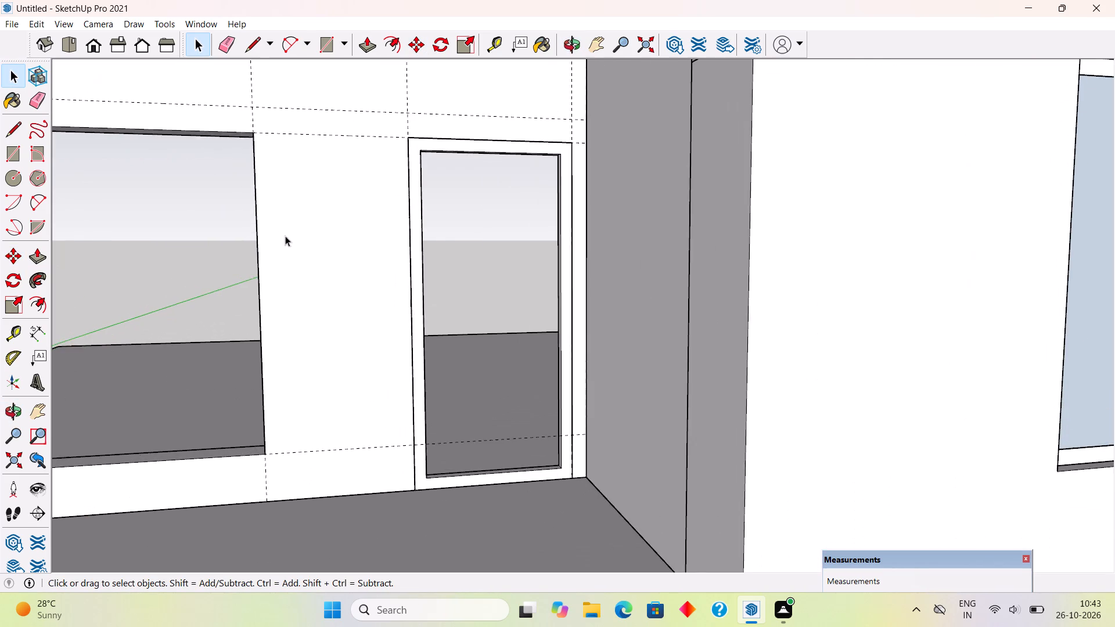
middle_click_drag(302, 278, 325, 333)
key("r")
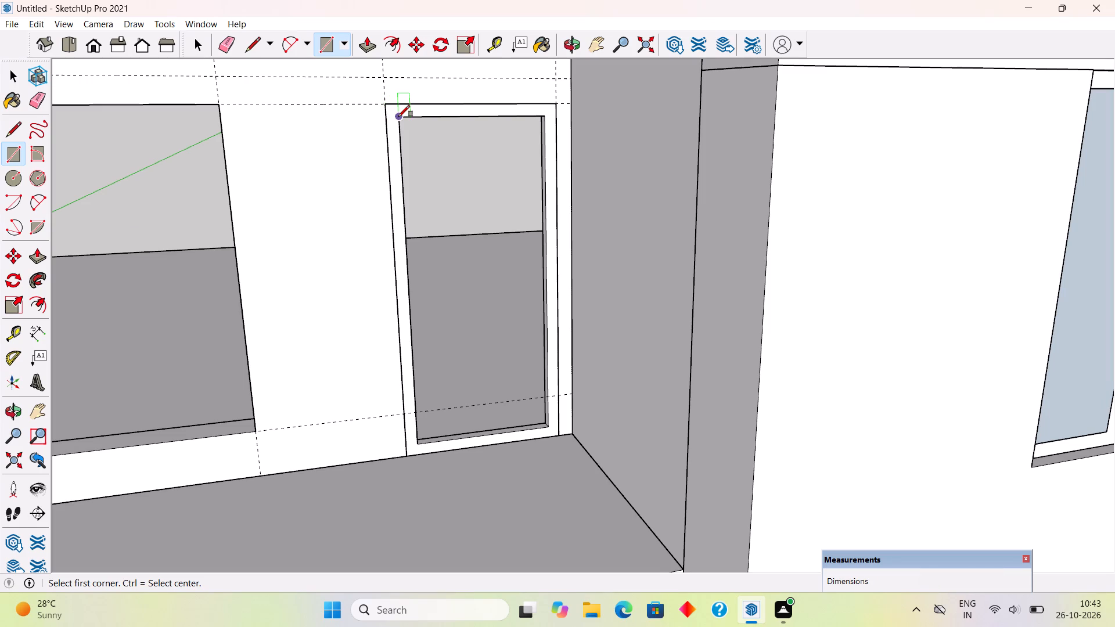
left_click(398, 117)
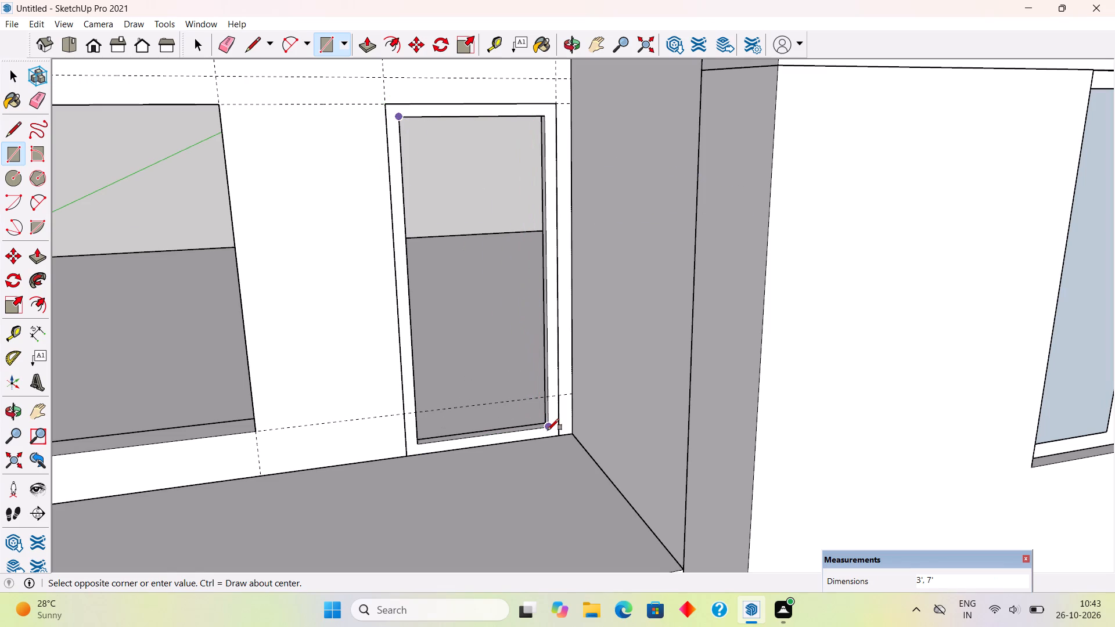
left_click(548, 430)
key("p")
left_click(534, 416)
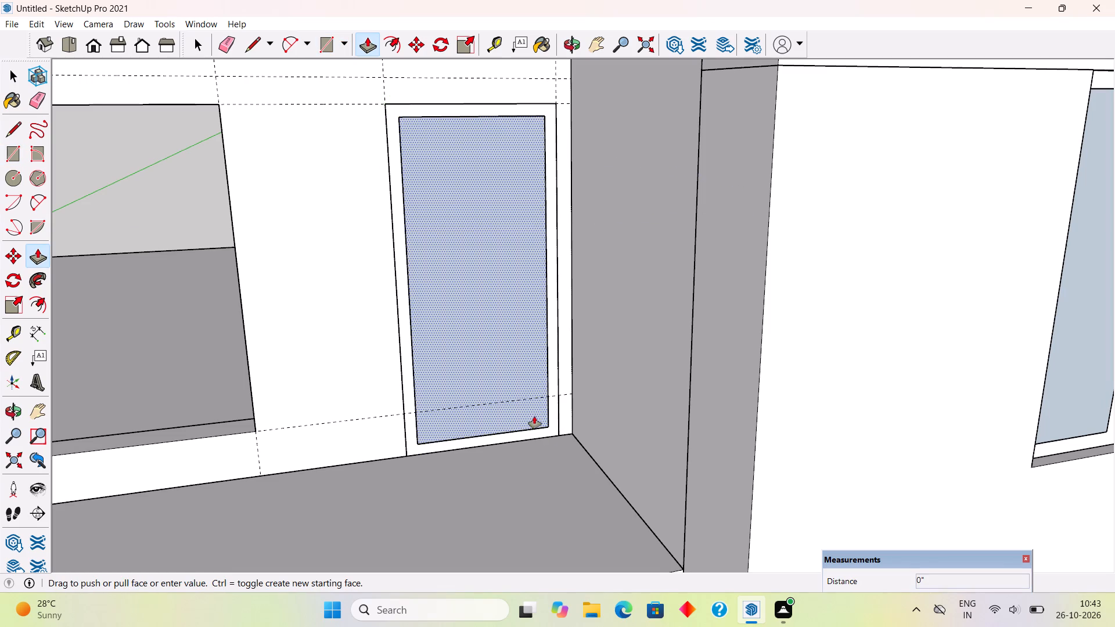
type("2\"")
key("Return")
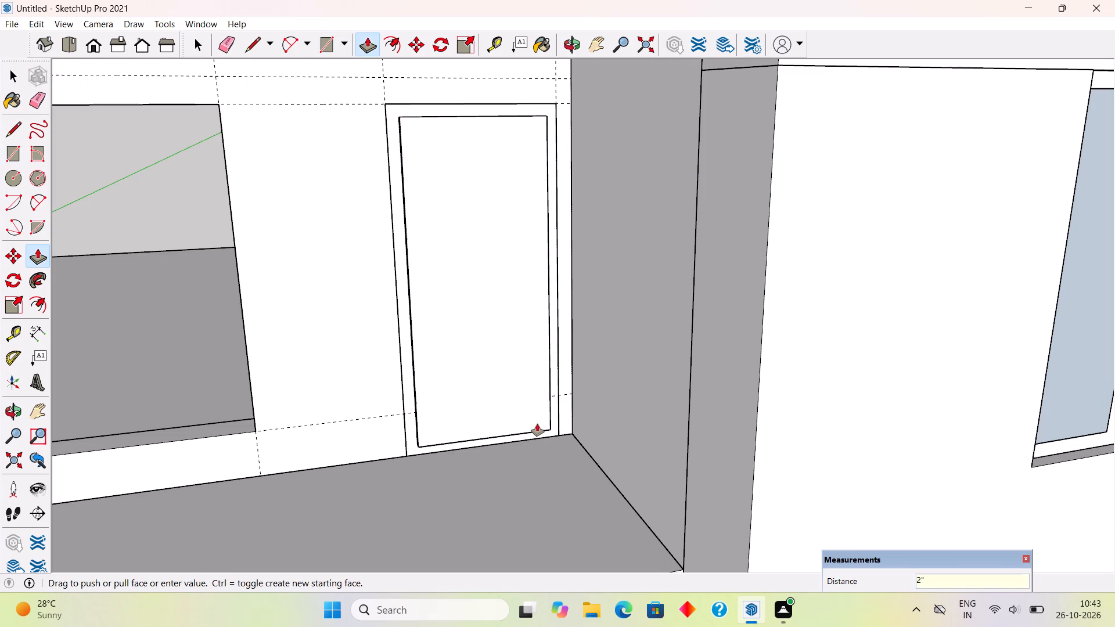
Select the whole door panel and make it a group.
key("space")
left_click(537, 424)
double_click(537, 424)
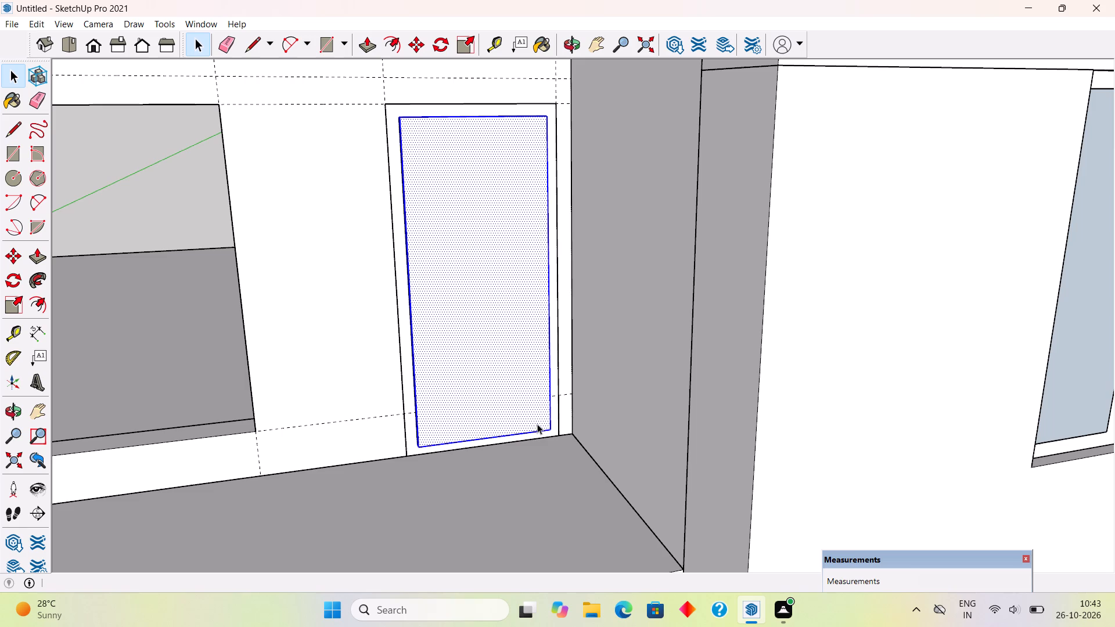
right_click(537, 424)
left_click(580, 329)
middle_click_drag(529, 409, 837, 416)
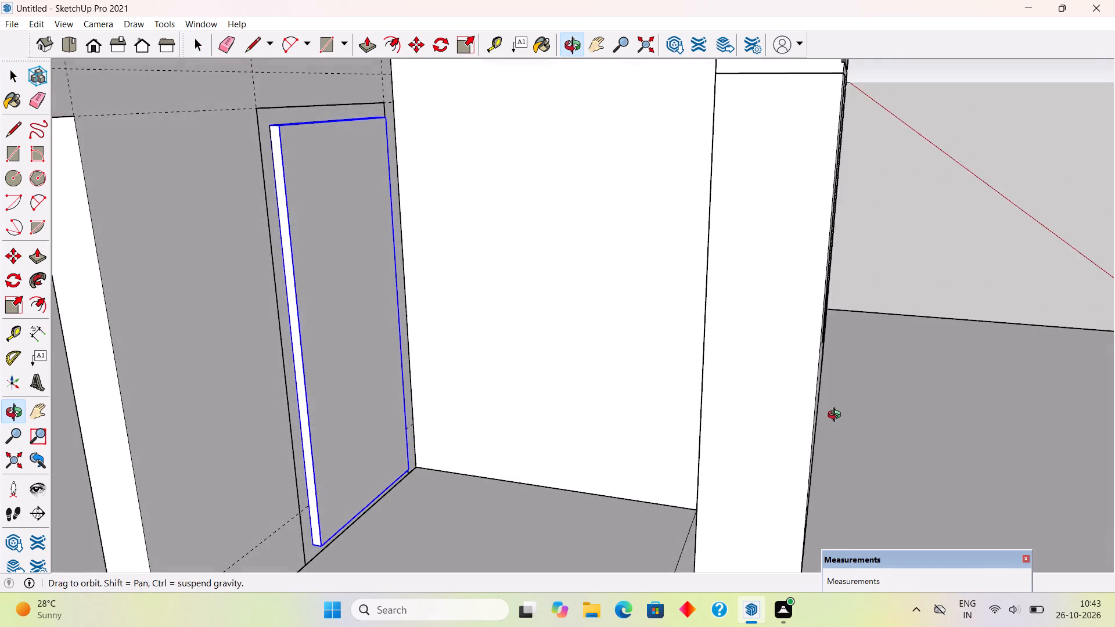
middle_click_drag(837, 416, 519, 403)
left_click(166, 230)
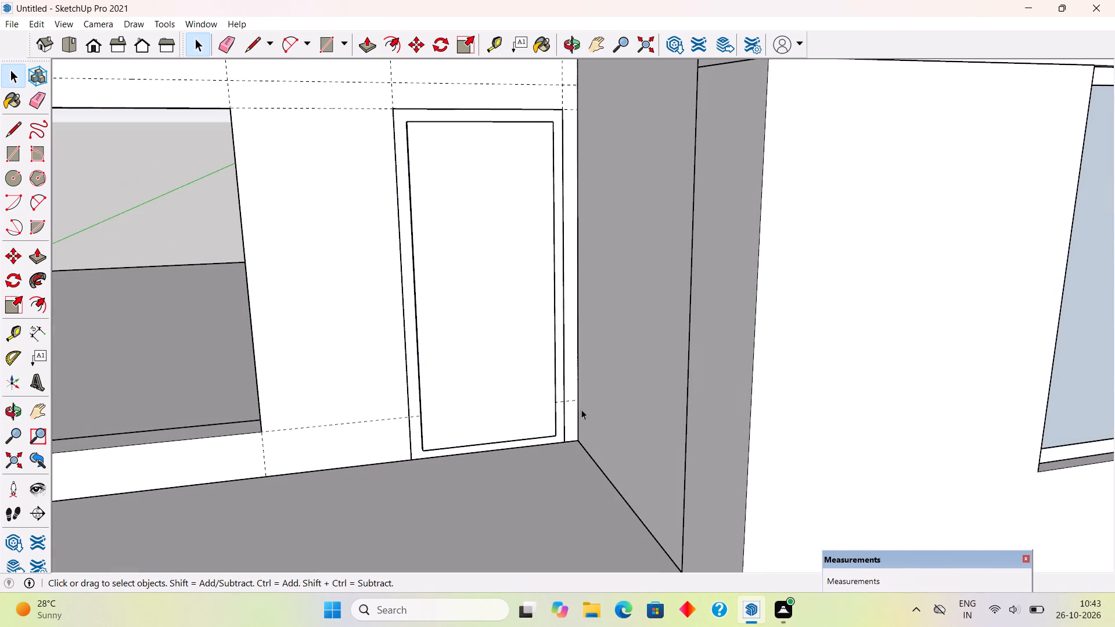
Place a vertical guide down the middle of the door panel and one more .15" to each side of it.
middle_click_drag(584, 424, 556, 427)
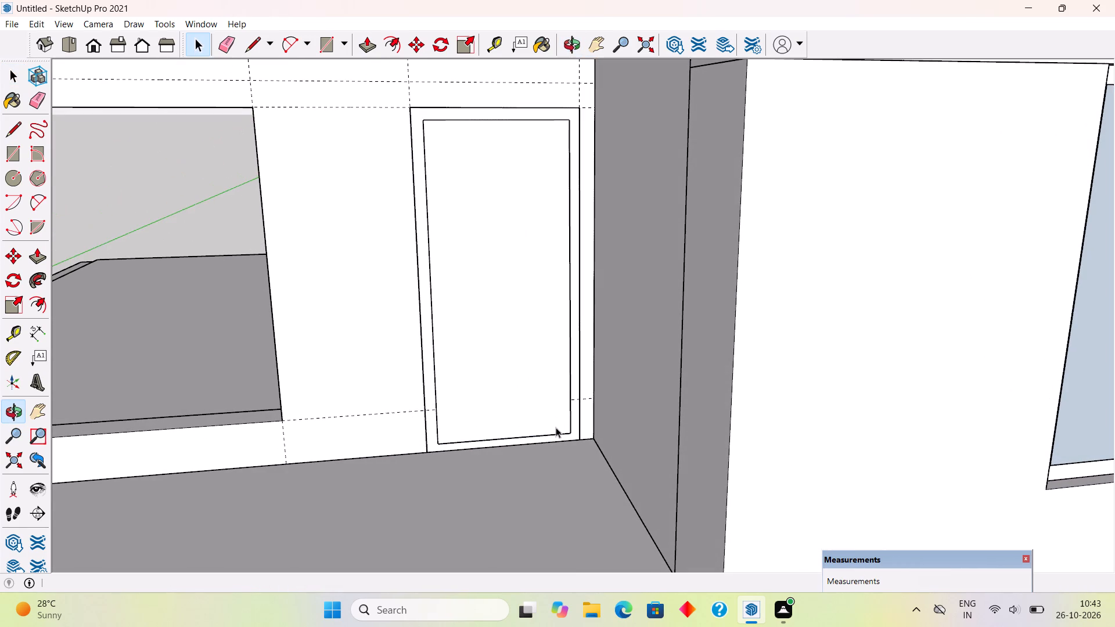
middle_click_drag(571, 335, 562, 301)
key("t")
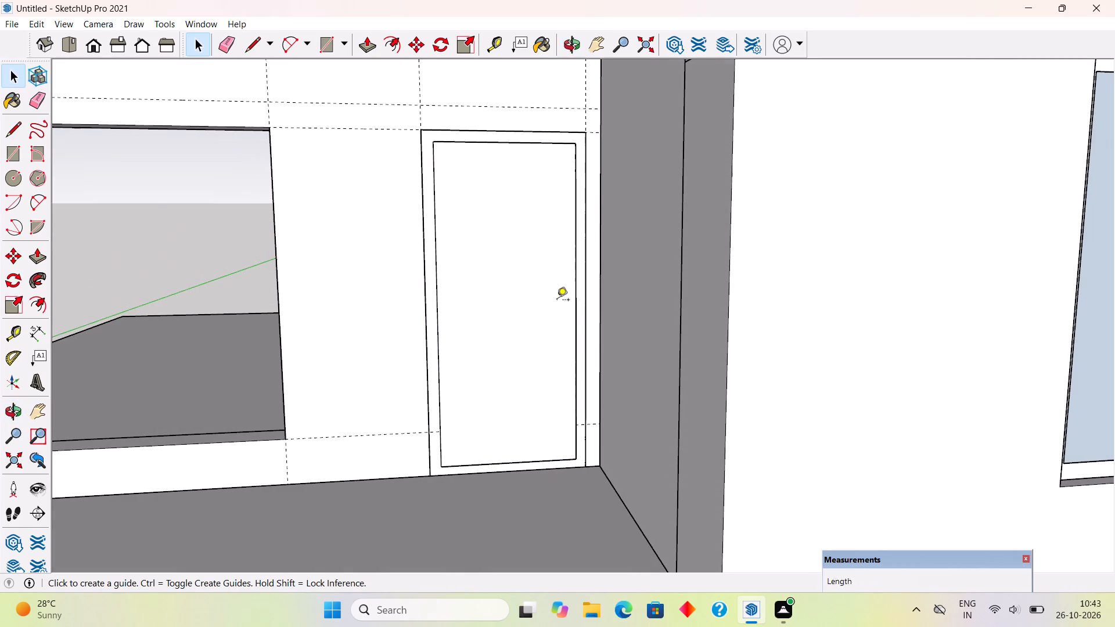
left_click(576, 291)
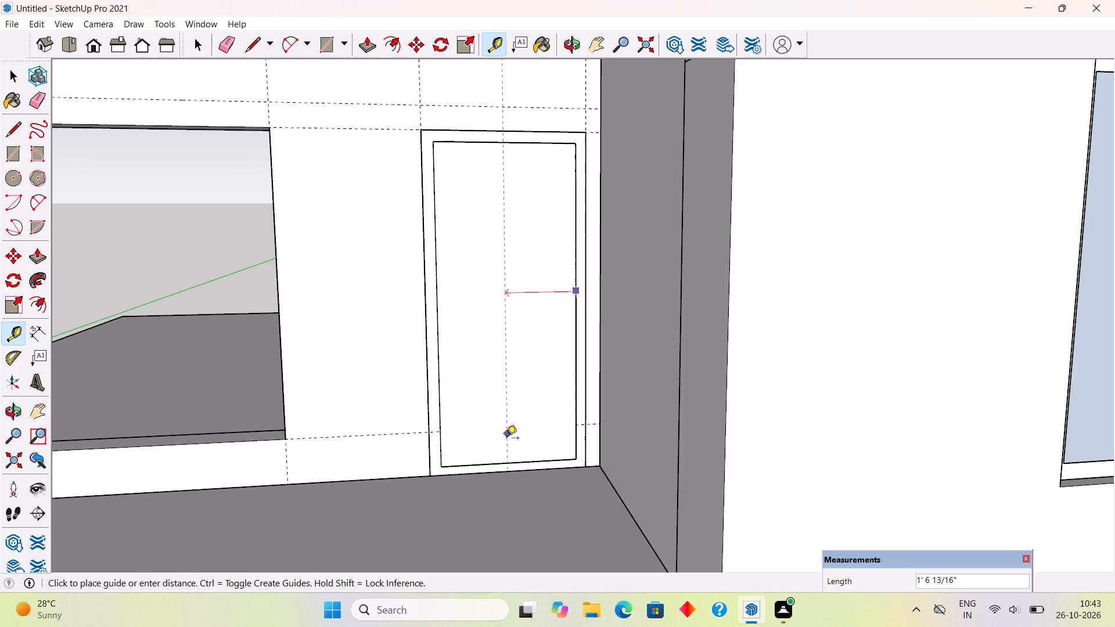
left_click(513, 462)
scroll(508, 348, "up", 6)
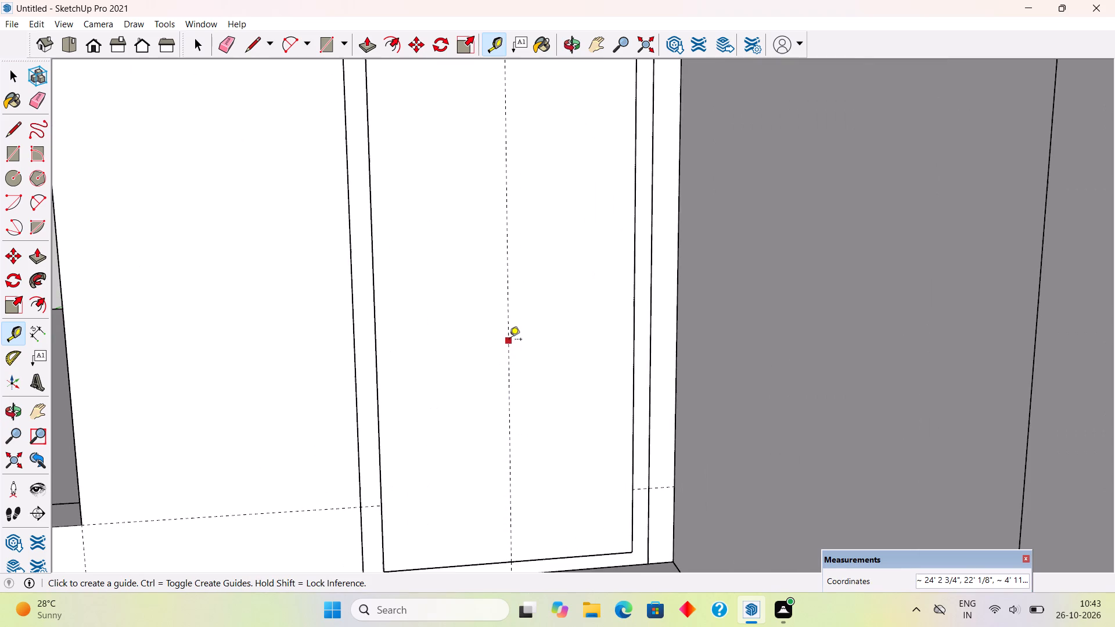
scroll(509, 340, "up", 3)
left_click(509, 339)
type(".15\"")
key("Return")
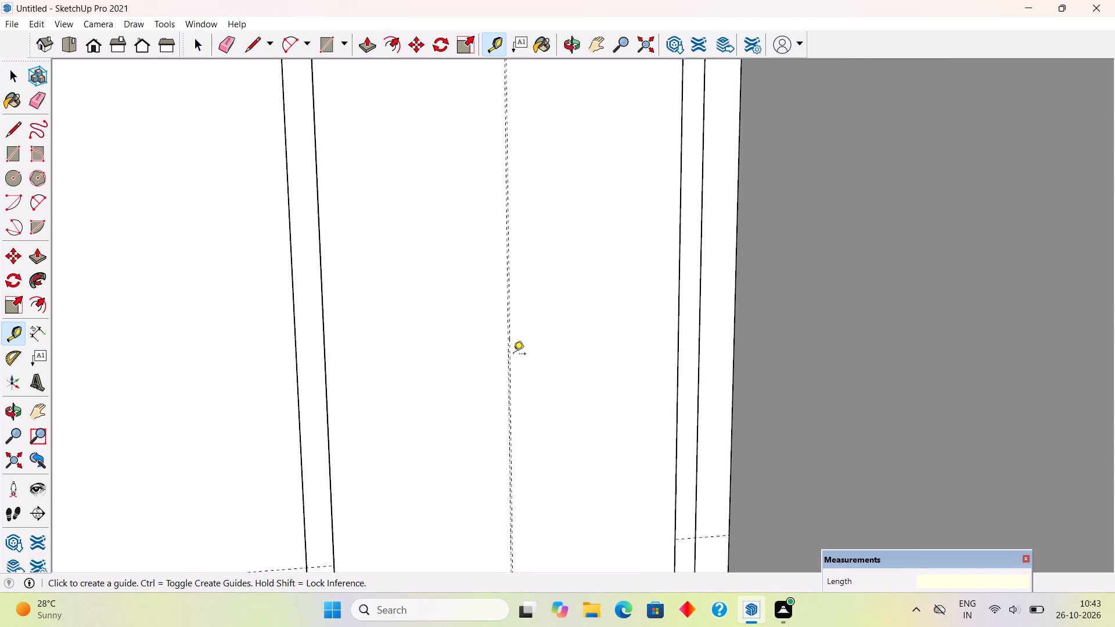
scroll(513, 357, "up", 15)
left_click(505, 351)
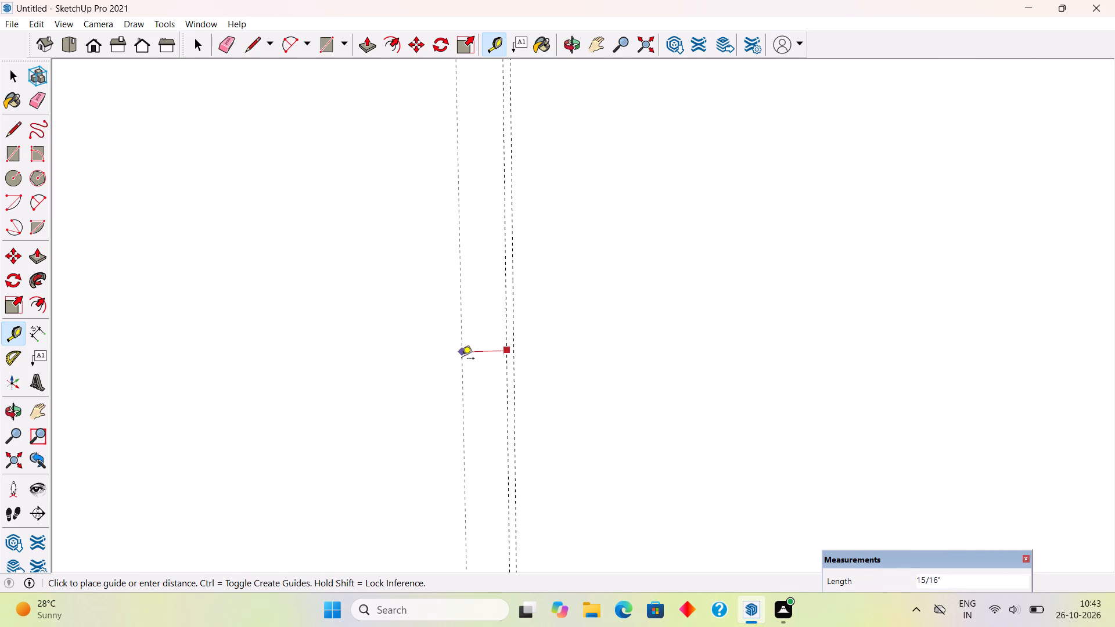
key("1")
key("BackSpace")
type(".15\"")
key("Return")
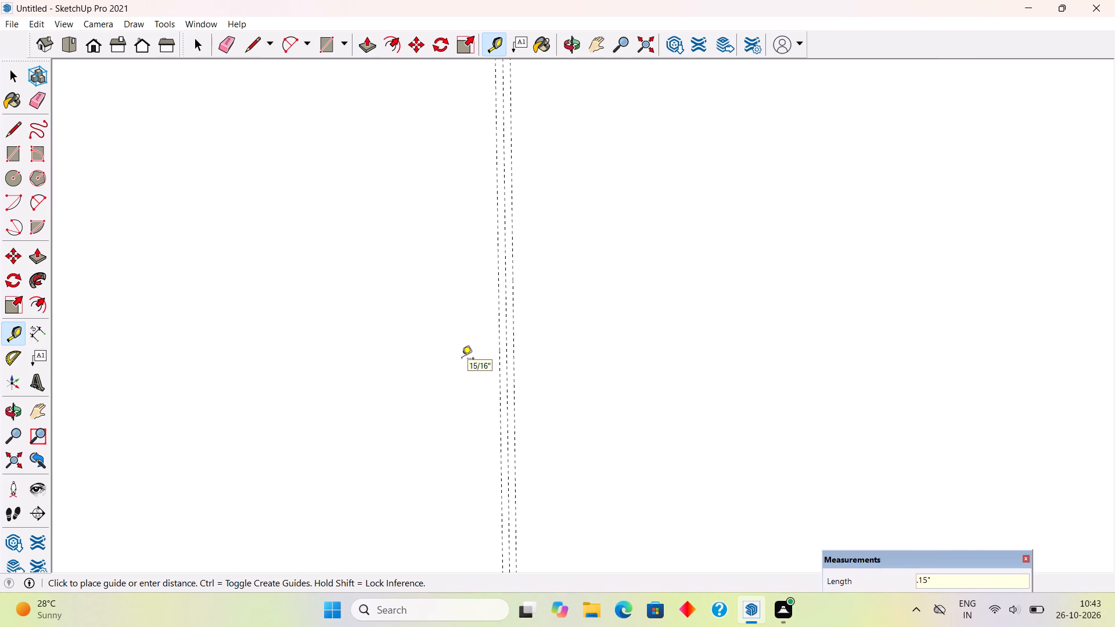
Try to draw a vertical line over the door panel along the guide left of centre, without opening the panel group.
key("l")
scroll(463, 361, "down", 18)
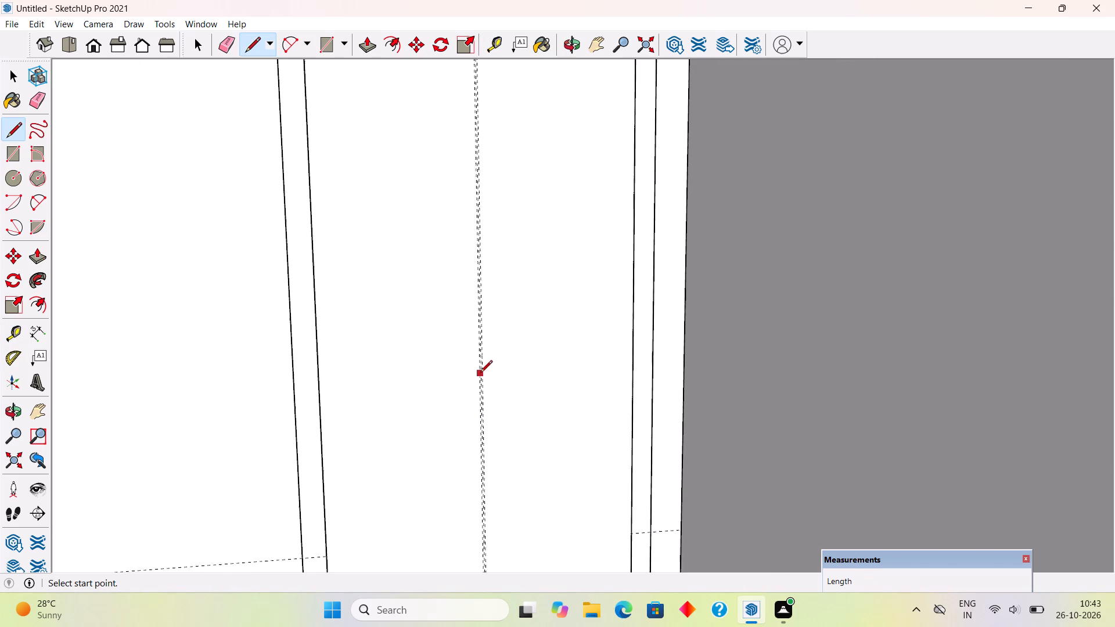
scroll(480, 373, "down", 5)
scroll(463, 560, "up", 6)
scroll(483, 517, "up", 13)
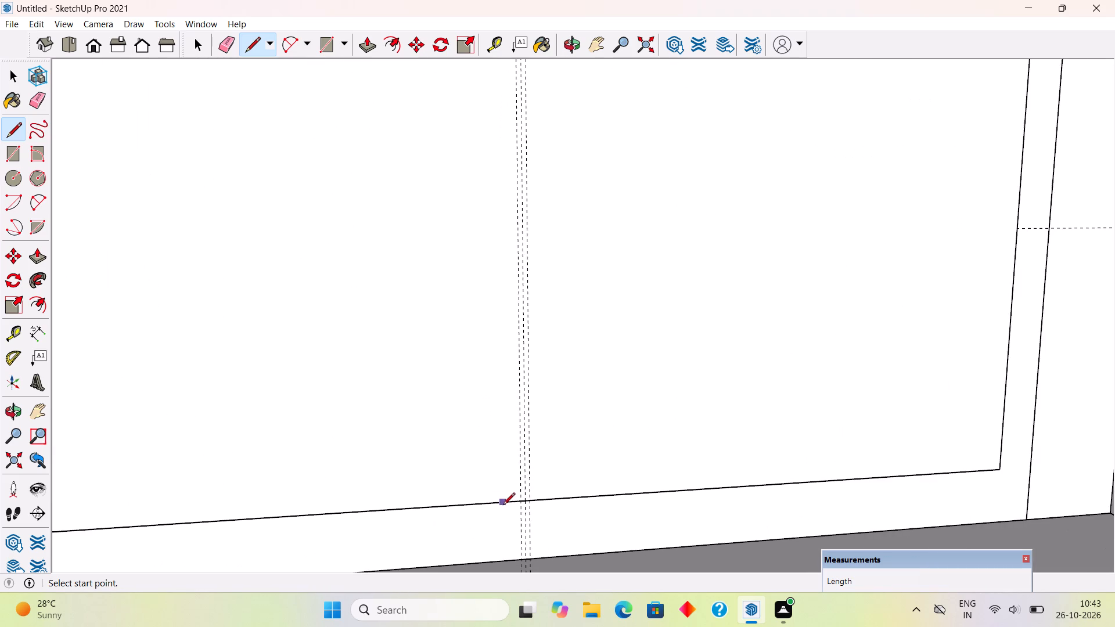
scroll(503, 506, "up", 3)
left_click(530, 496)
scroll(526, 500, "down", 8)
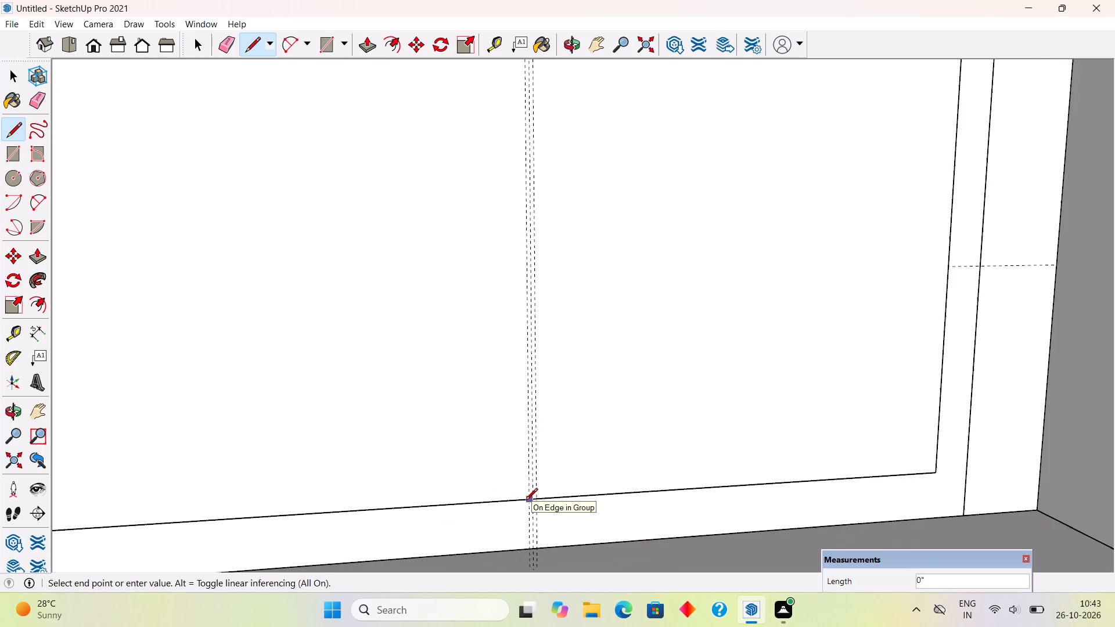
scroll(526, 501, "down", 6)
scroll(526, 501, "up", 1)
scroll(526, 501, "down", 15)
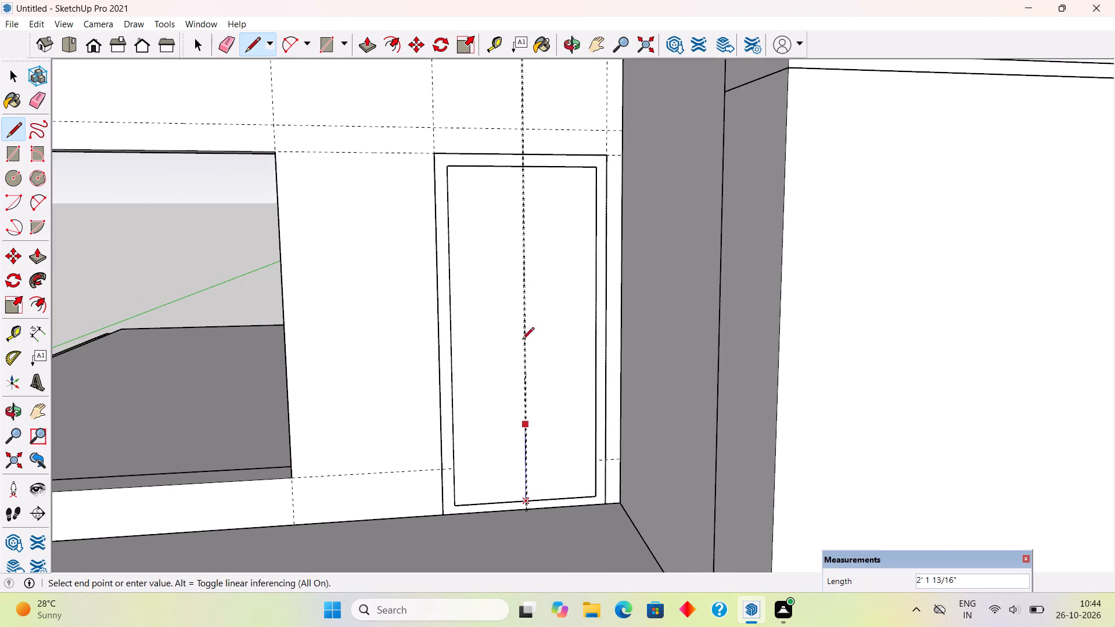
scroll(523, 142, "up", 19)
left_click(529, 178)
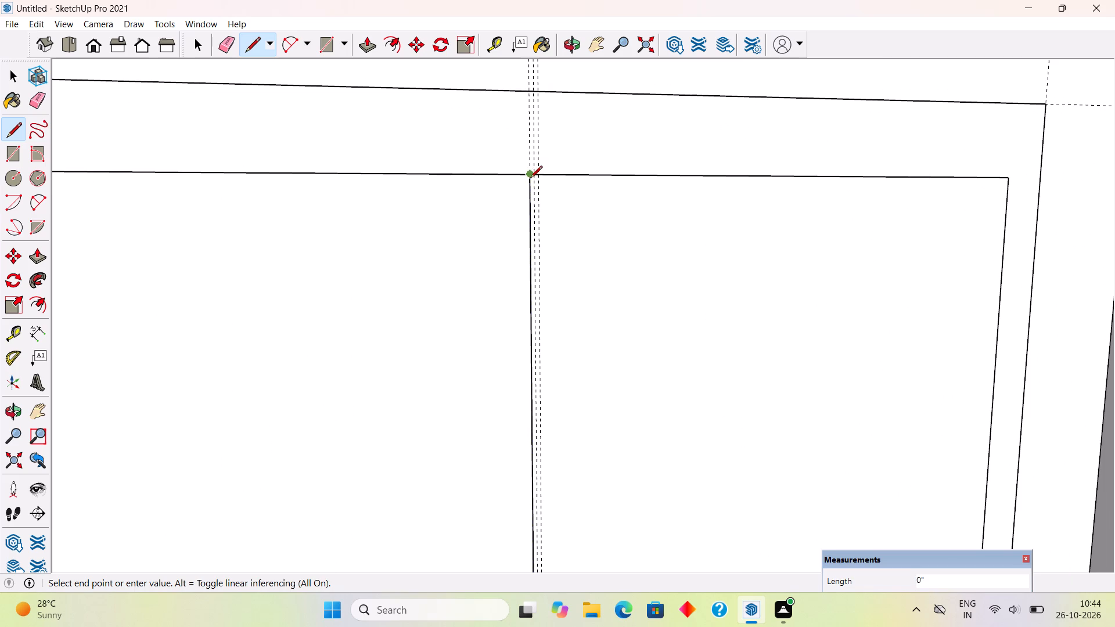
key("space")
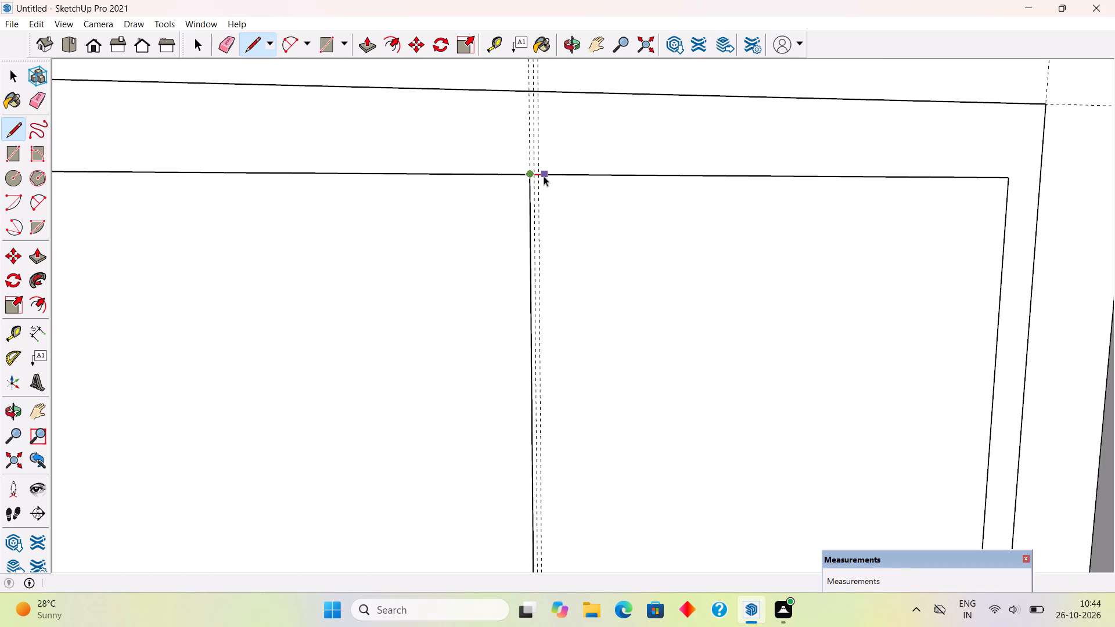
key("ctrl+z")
Inside the door panel group, draw a 7' vertical line along the guide left of centre, from top edge to bottom edge.
triple_click(581, 248)
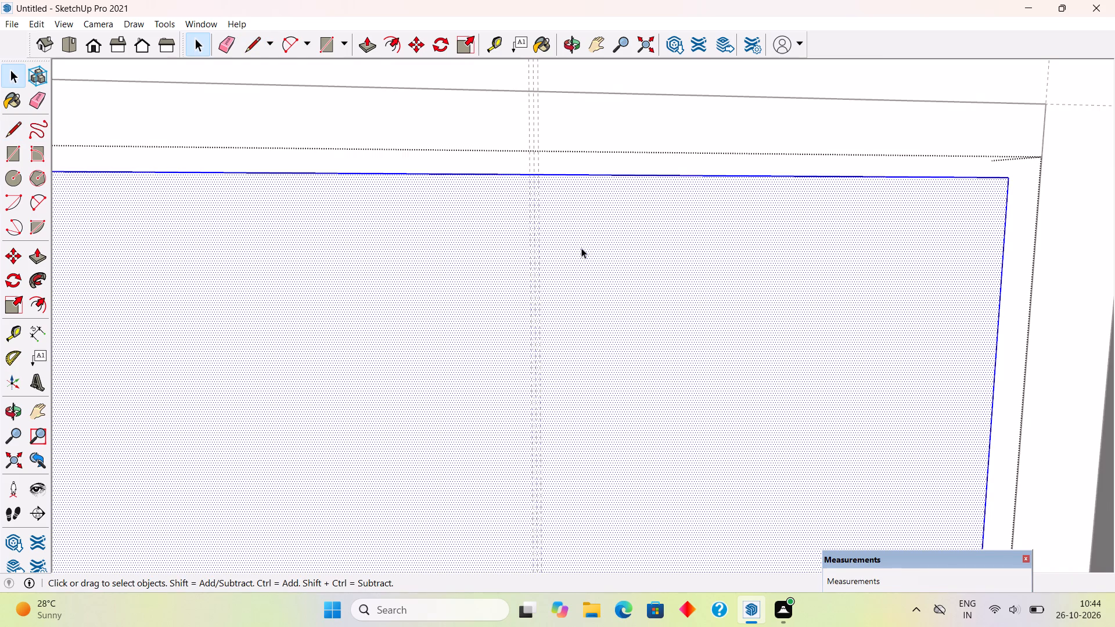
key("l")
left_click(530, 175)
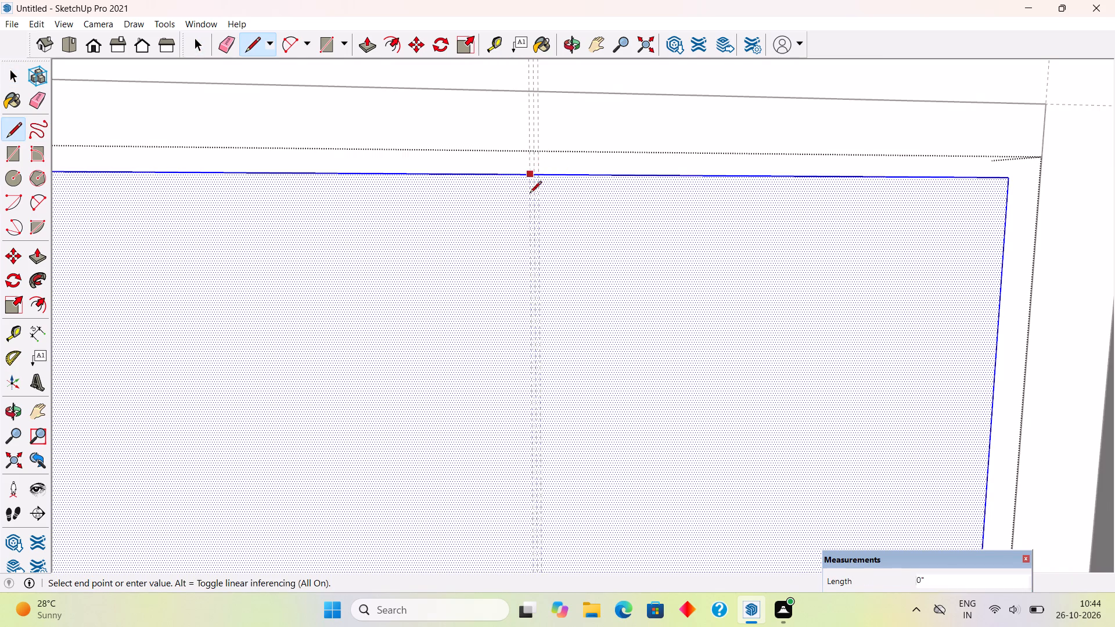
scroll(522, 244, "down", 4)
scroll(541, 162, "down", 14)
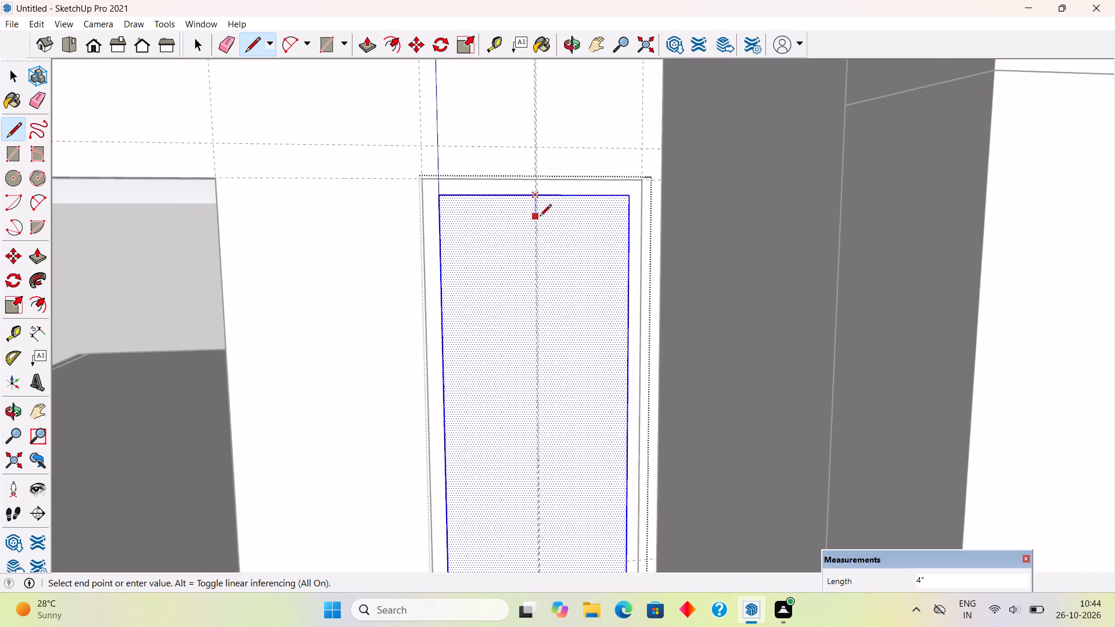
scroll(542, 235, "down", 4)
scroll(533, 508, "up", 12)
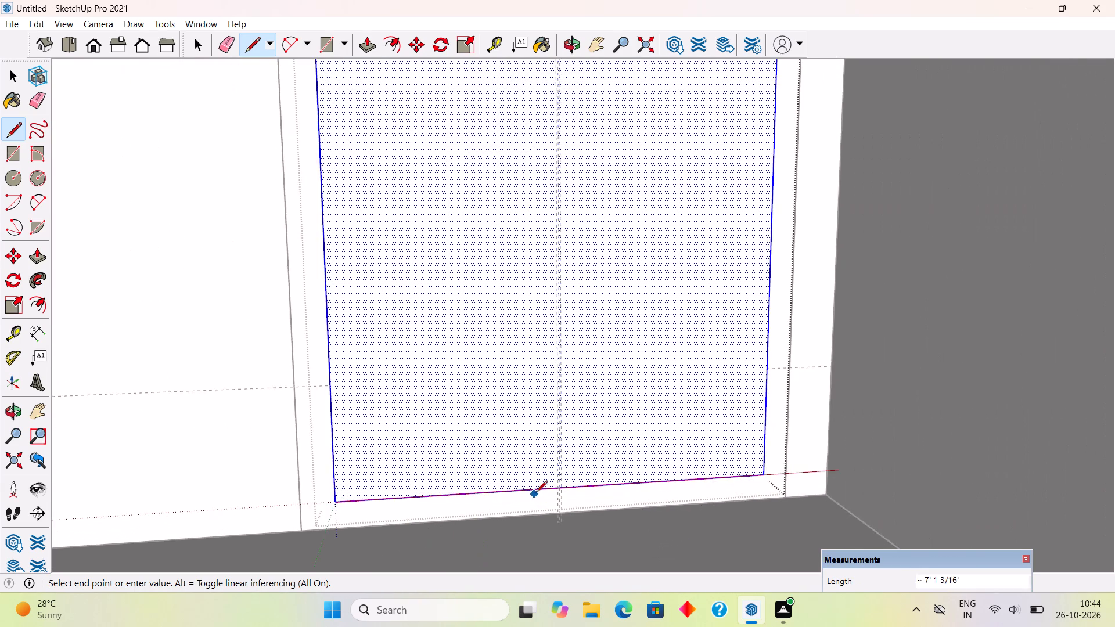
scroll(535, 493, "up", 11)
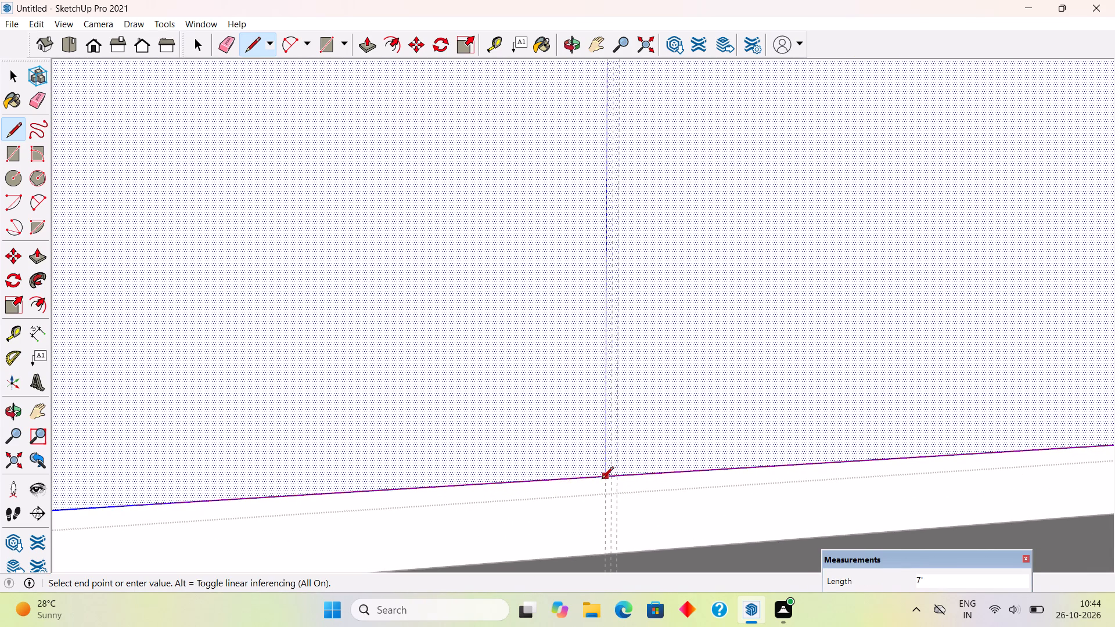
left_click(602, 479)
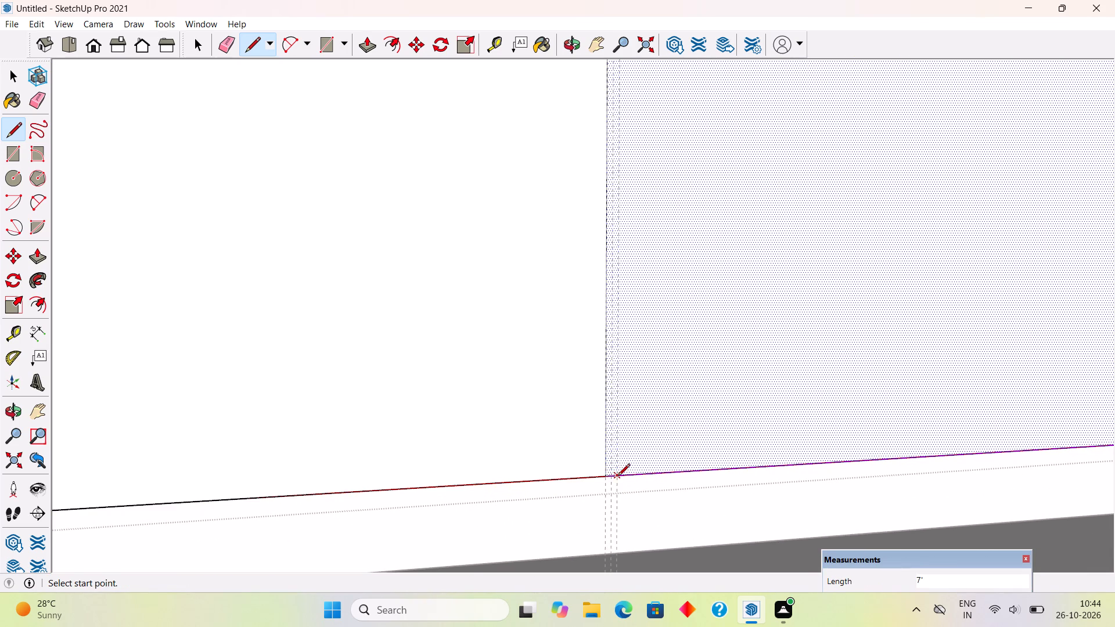
Draw a matching 7' vertical line along the guide right of centre, from the panel's bottom edge to its top edge.
left_click(618, 477)
scroll(610, 464, "down", 18)
scroll(598, 460, "down", 6)
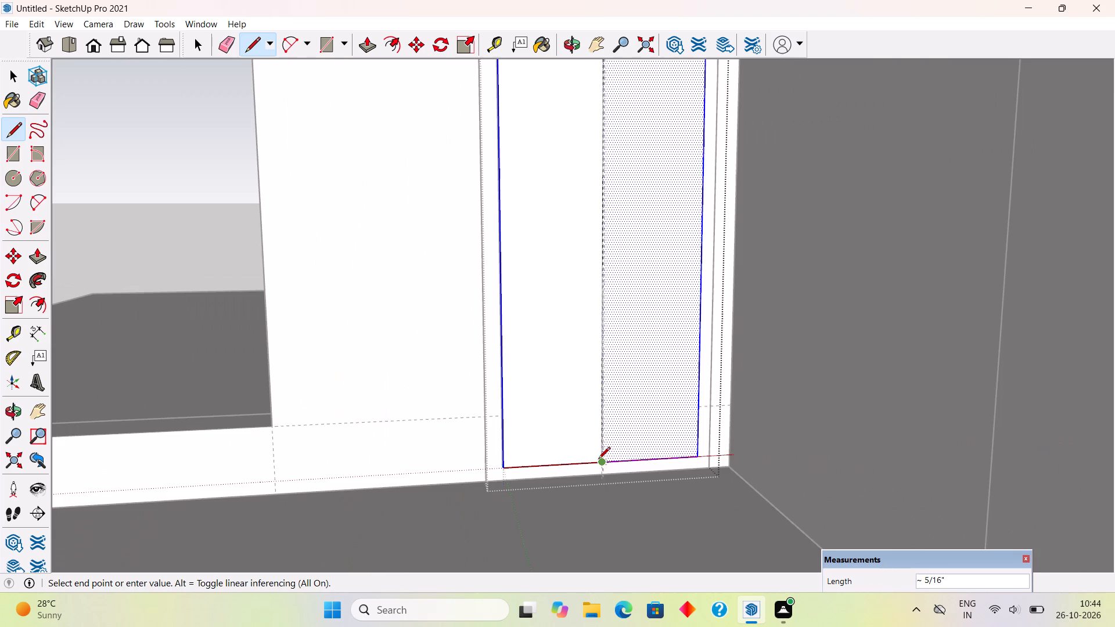
scroll(598, 460, "down", 6)
scroll(610, 275, "up", 5)
scroll(594, 230, "up", 5)
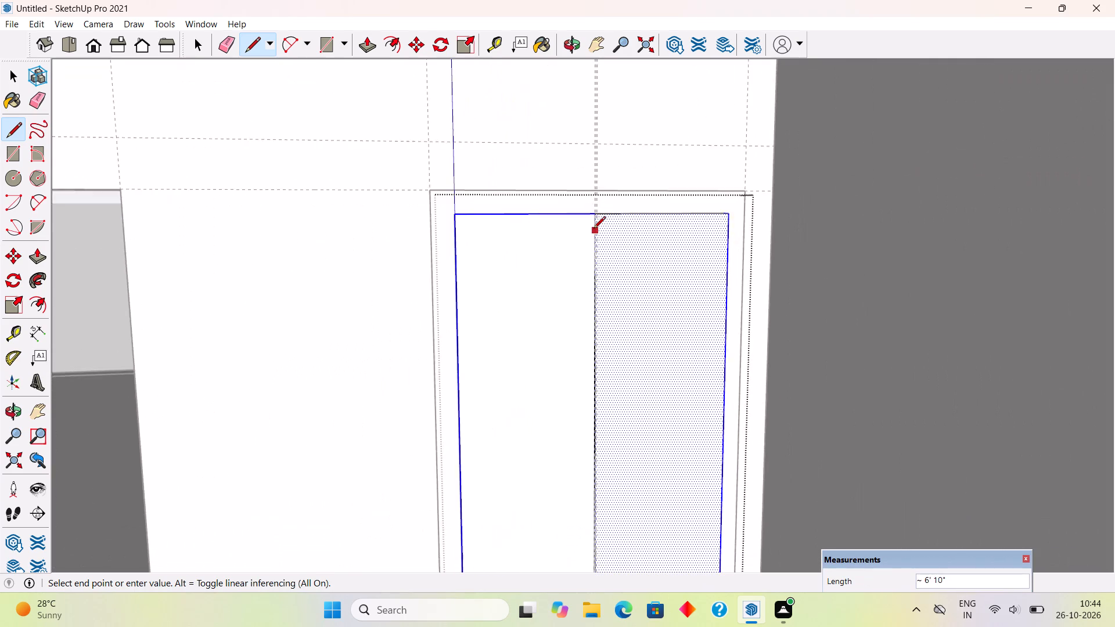
scroll(594, 229, "up", 19)
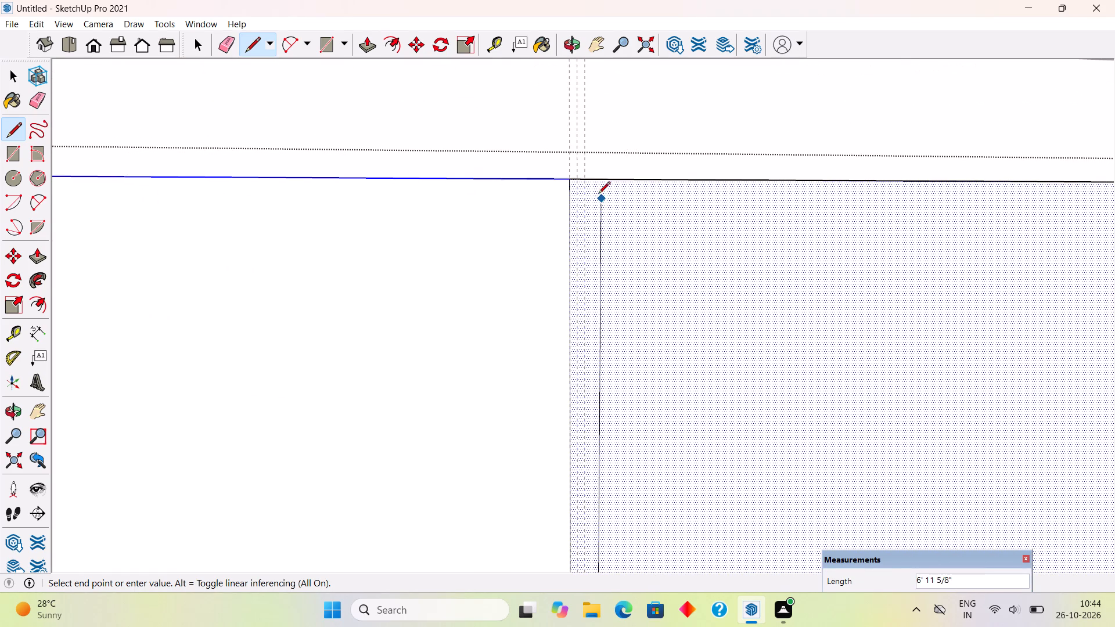
left_click(585, 181)
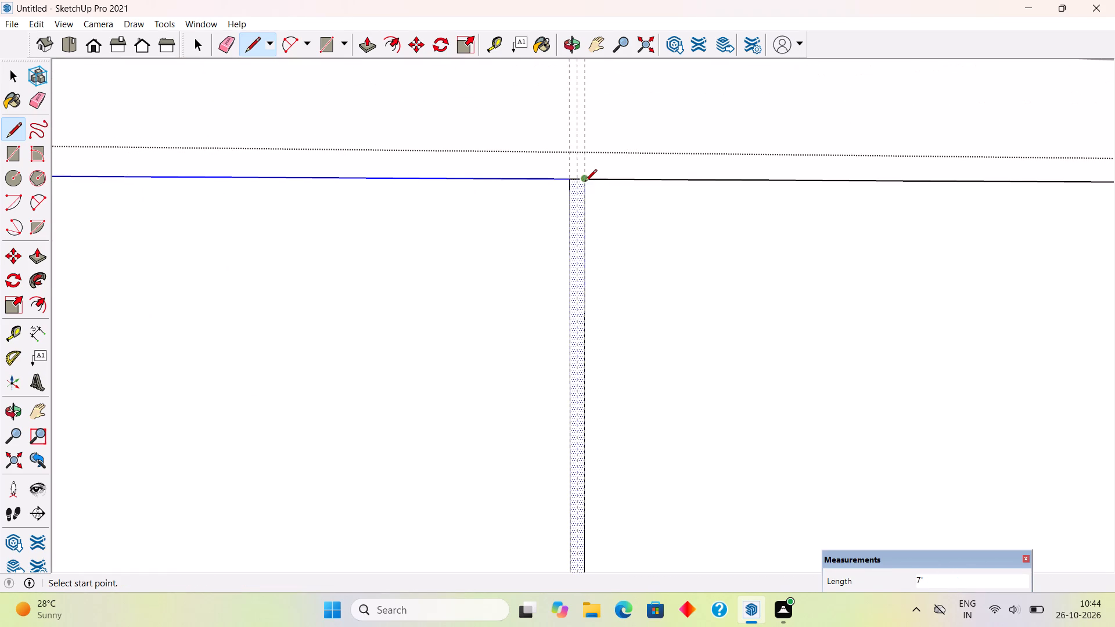
key("space")
Push the narrow centre strip .5" into the door panel as a groove and leave the group.
key("p")
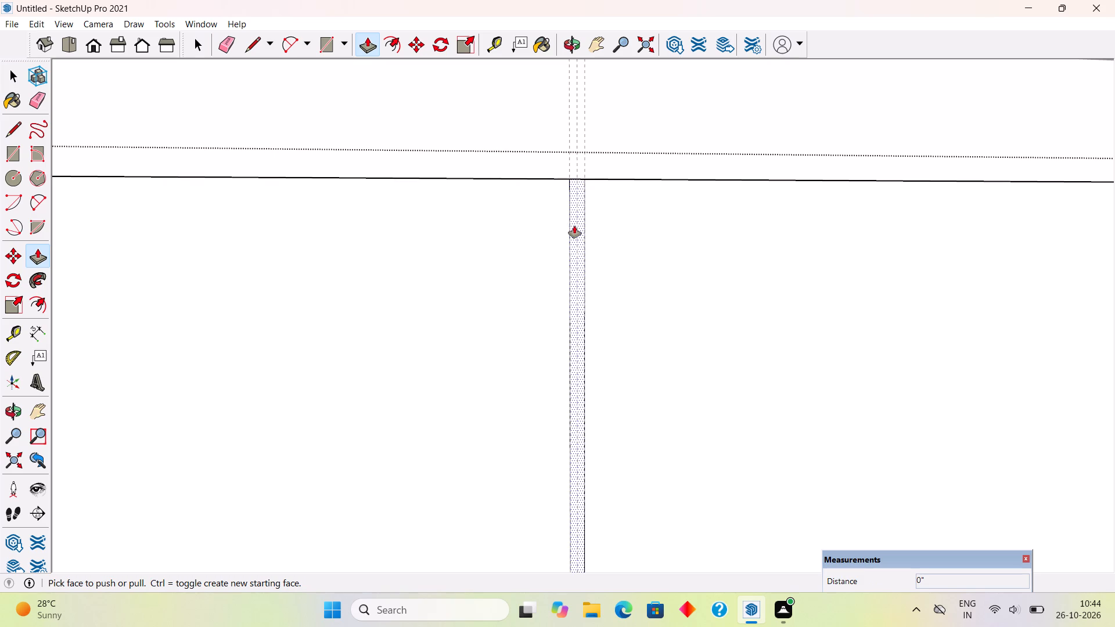
left_click(574, 226)
middle_click_drag(582, 218, 602, 305)
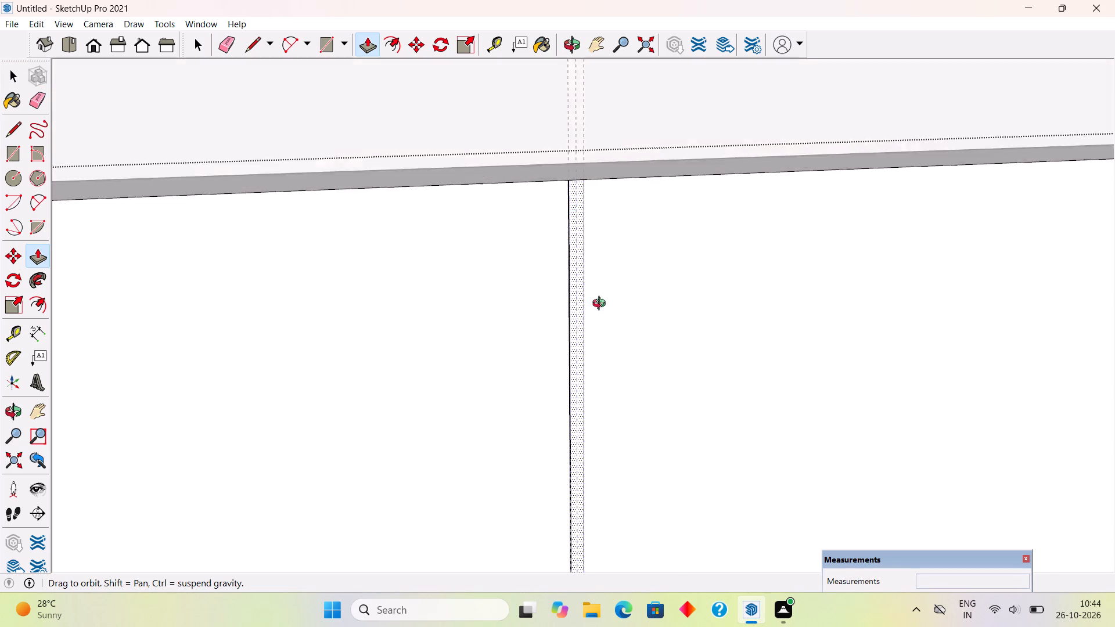
middle_click_drag(602, 305, 616, 365)
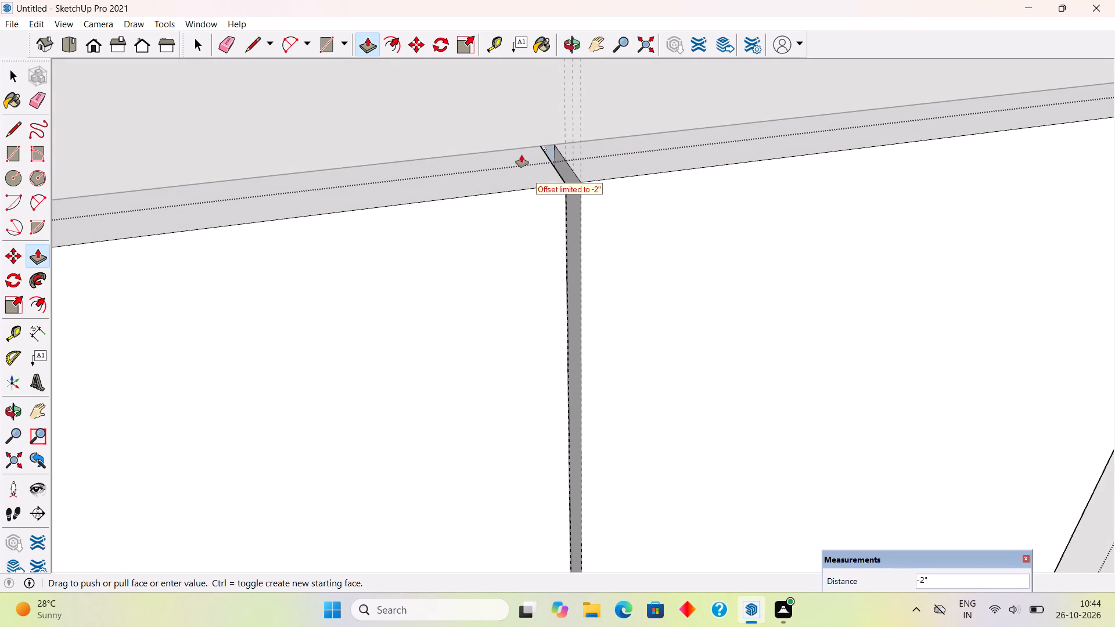
type(".5\"")
key("Return")
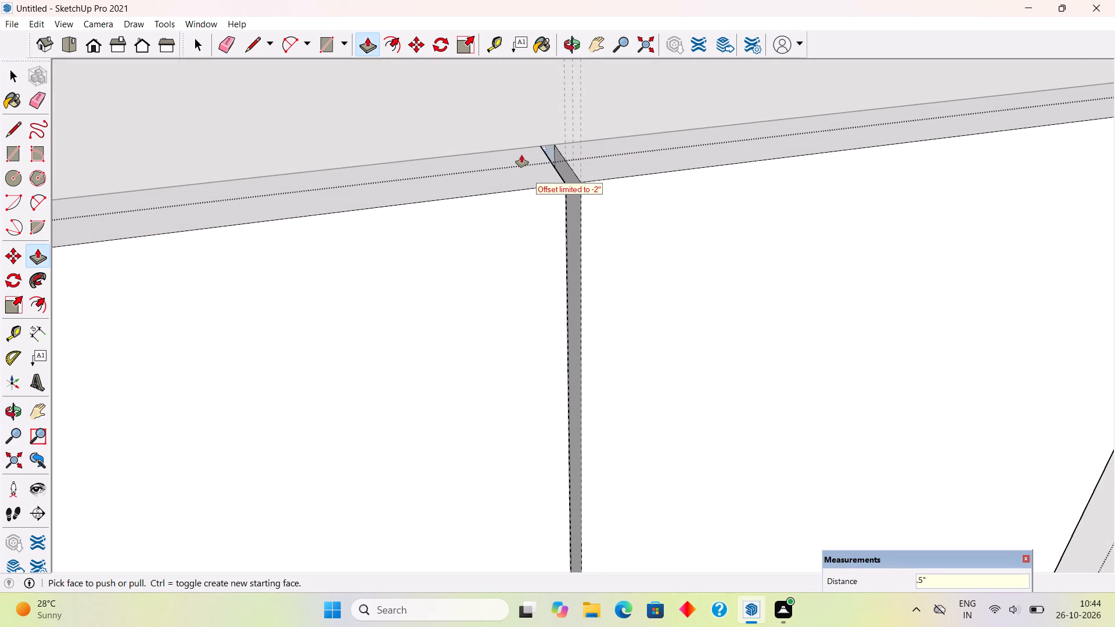
key("space")
scroll(521, 155, "down", 18)
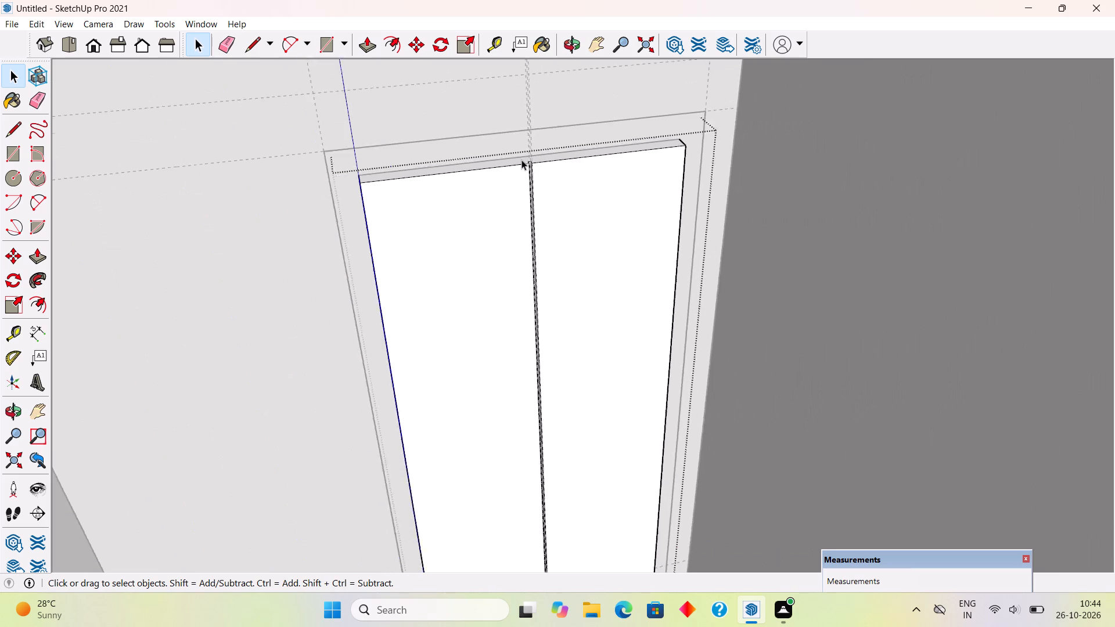
scroll(521, 160, "down", 15)
middle_click_drag(542, 217, 506, 121)
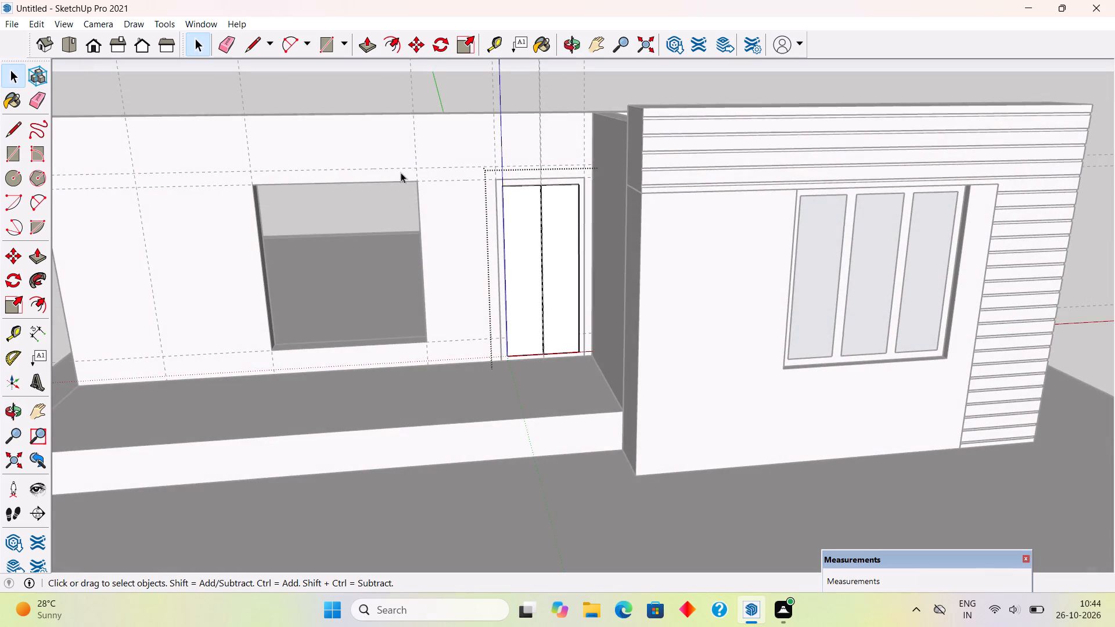
left_click(370, 208)
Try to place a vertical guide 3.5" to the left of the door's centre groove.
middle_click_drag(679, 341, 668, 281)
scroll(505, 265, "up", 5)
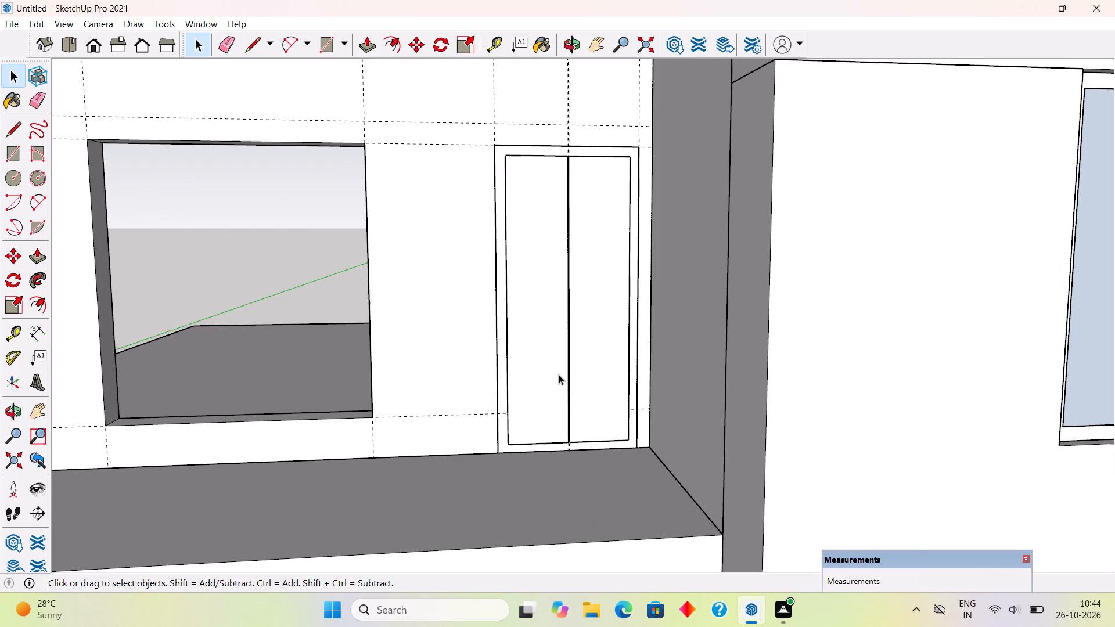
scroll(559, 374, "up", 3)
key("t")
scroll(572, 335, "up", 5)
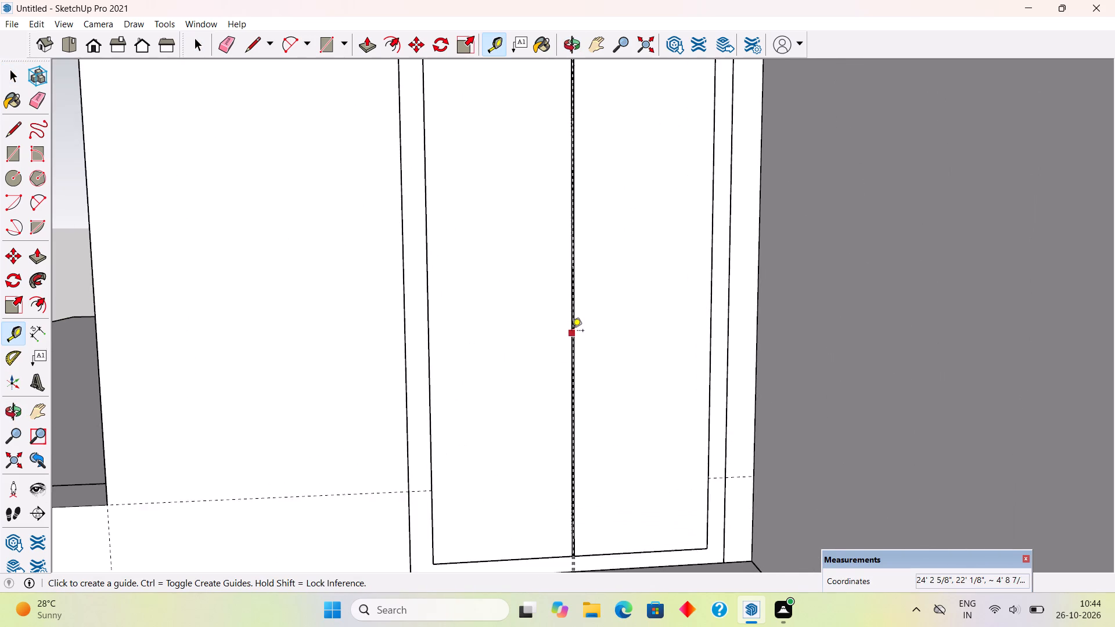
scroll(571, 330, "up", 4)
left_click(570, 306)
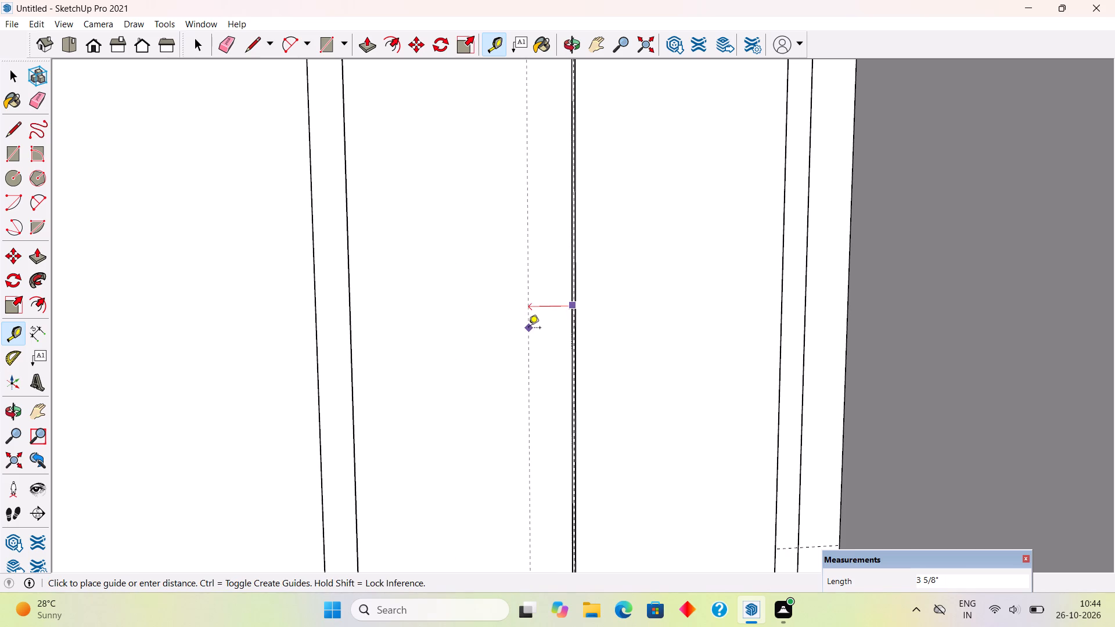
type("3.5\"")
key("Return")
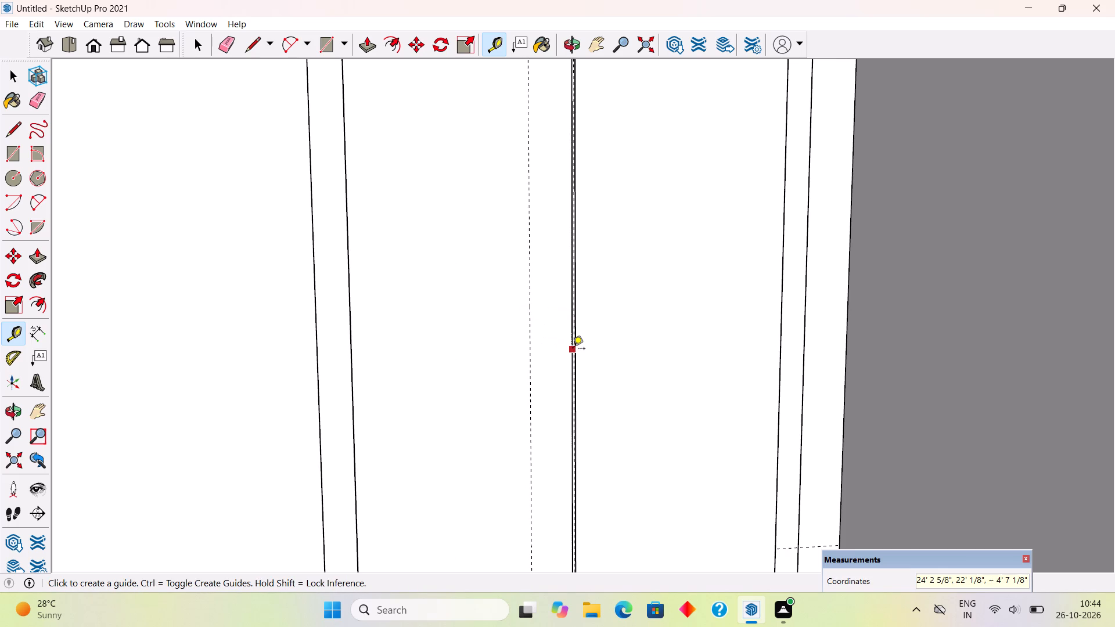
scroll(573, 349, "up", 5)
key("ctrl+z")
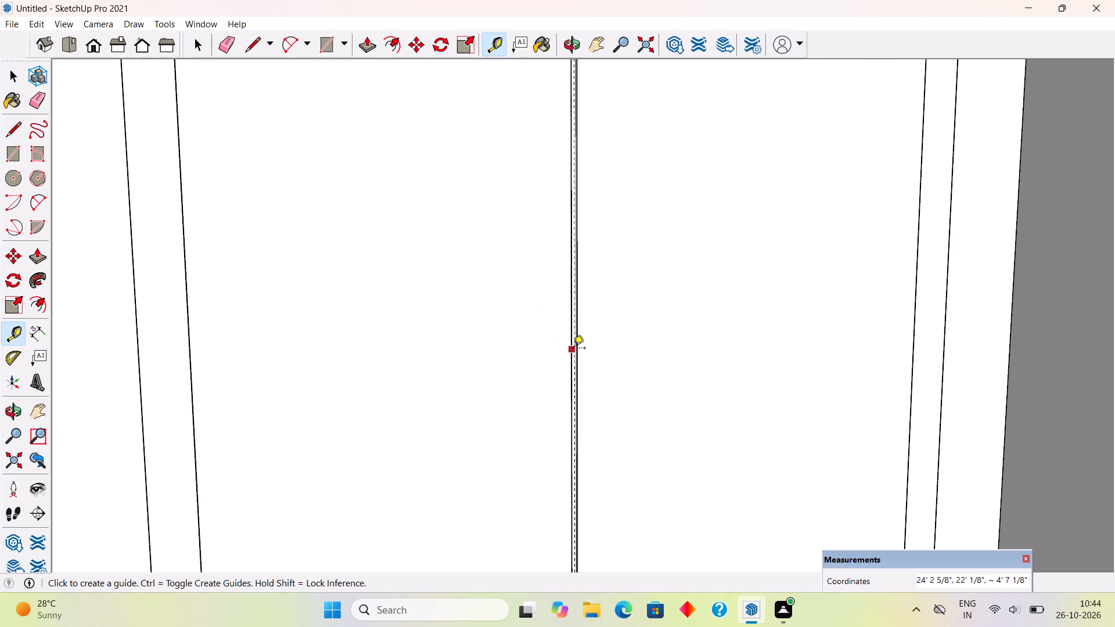
Place vertical guides 3.5" to the left and 3.5" to the right of the door's centre groove.
left_click(572, 345)
type("3.5")
key("shift+quotedbl")
key("Return")
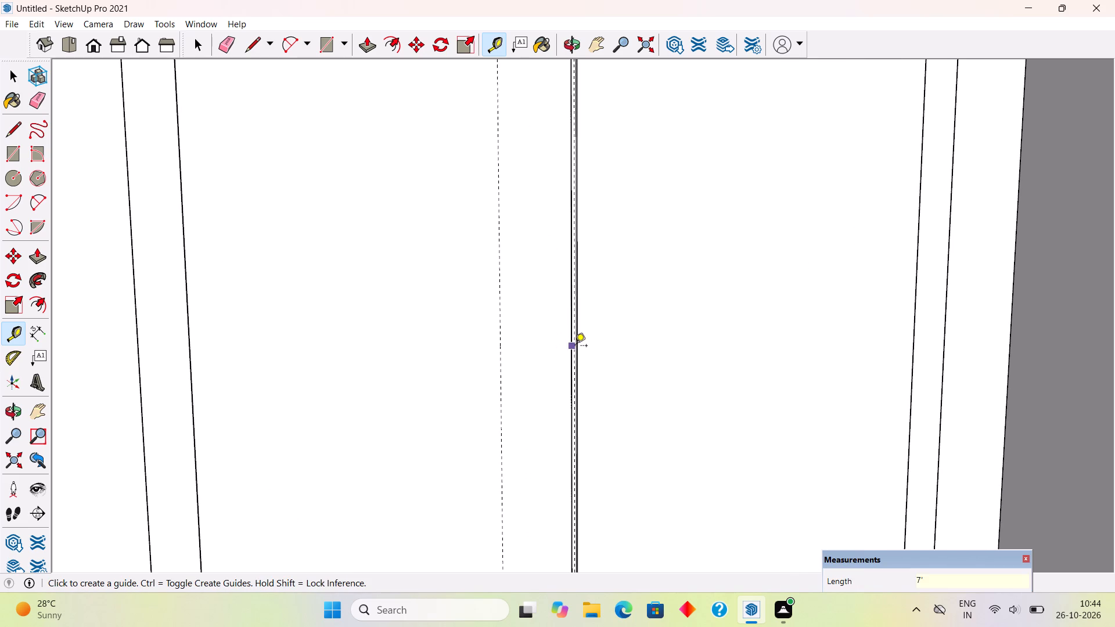
left_click(579, 357)
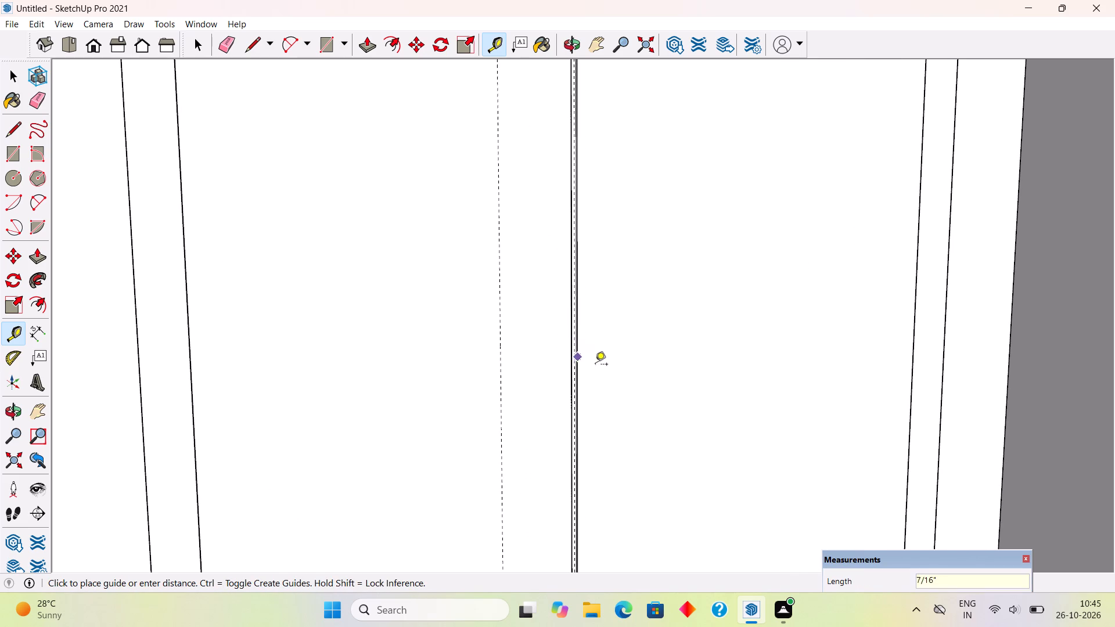
type("3.5\"")
key("Return")
Place one more vertical guide 3" outward from each of the two guides beside the centre groove.
scroll(631, 367, "down", 5)
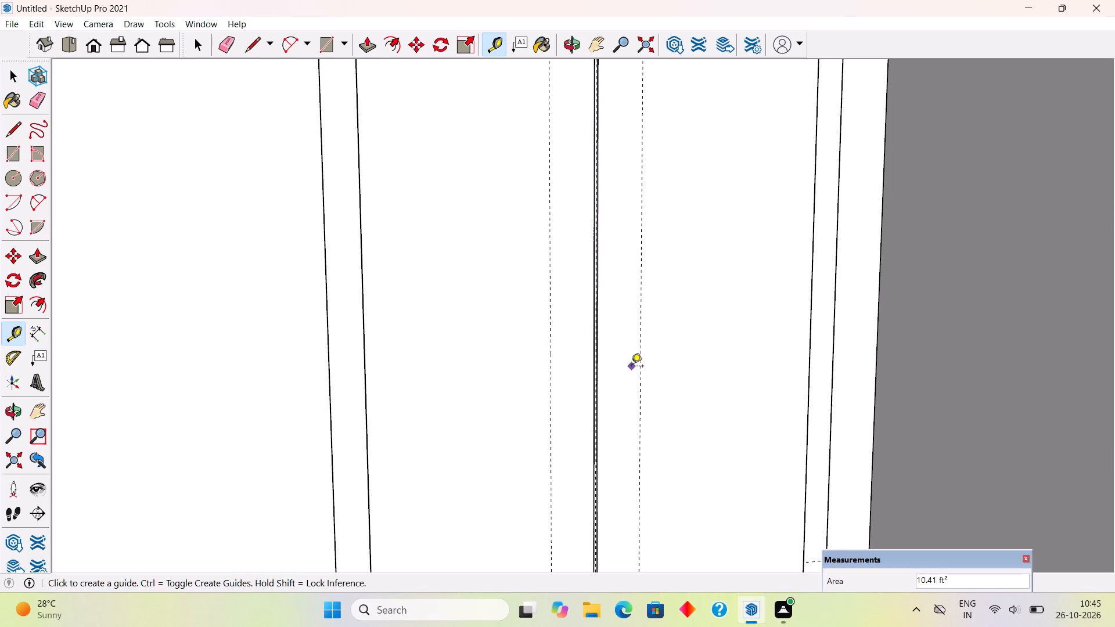
left_click(548, 322)
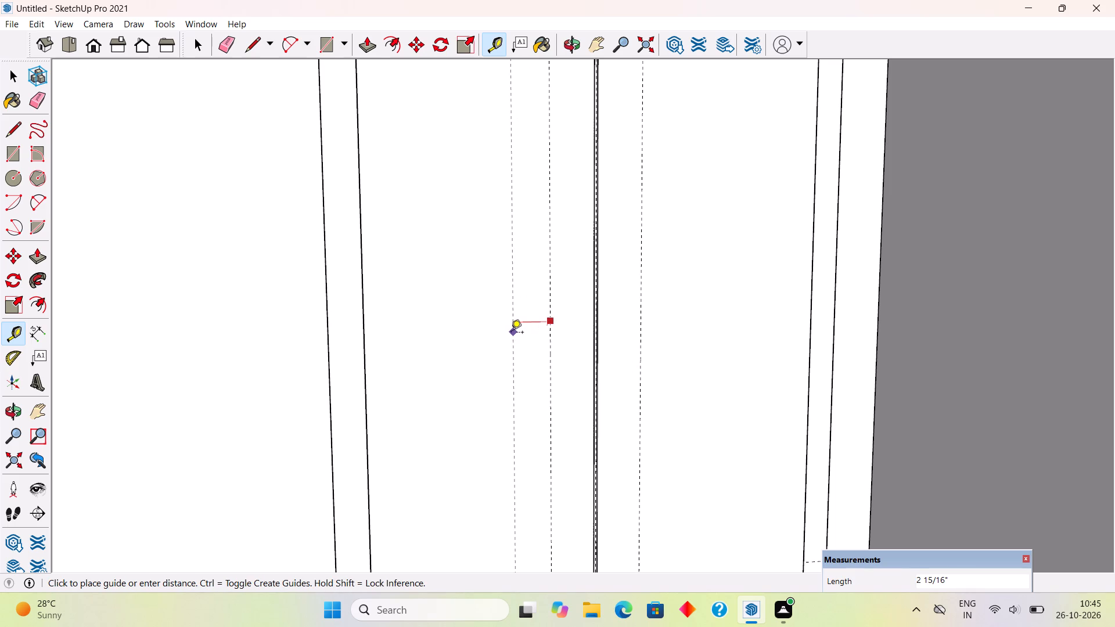
type("3'")
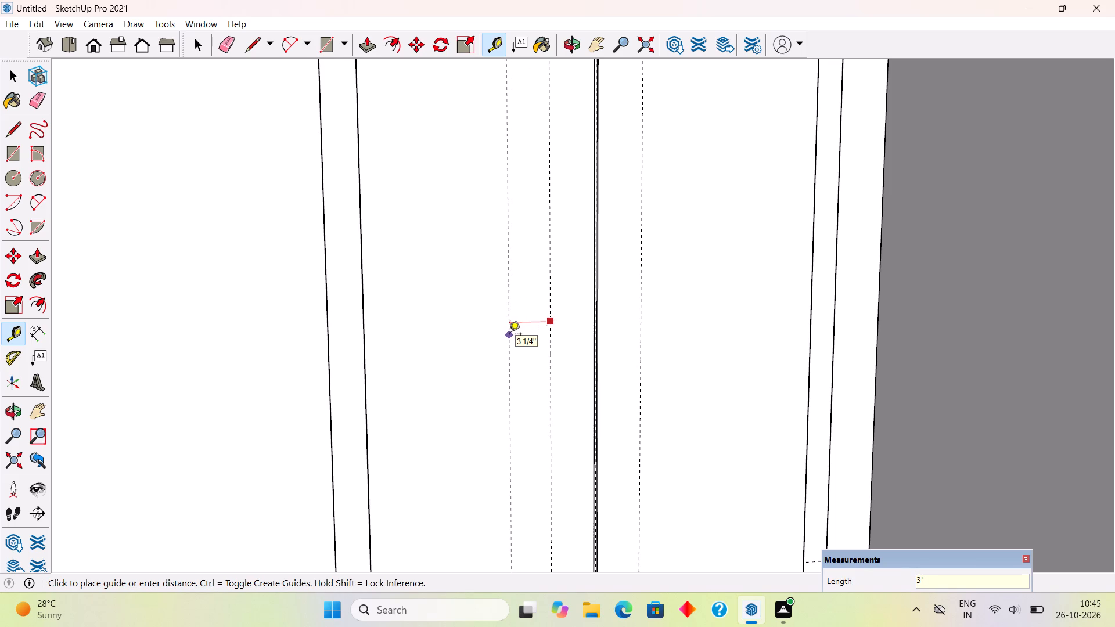
key("BackSpace")
key("shift+quotedbl")
key("Return")
left_click(639, 375)
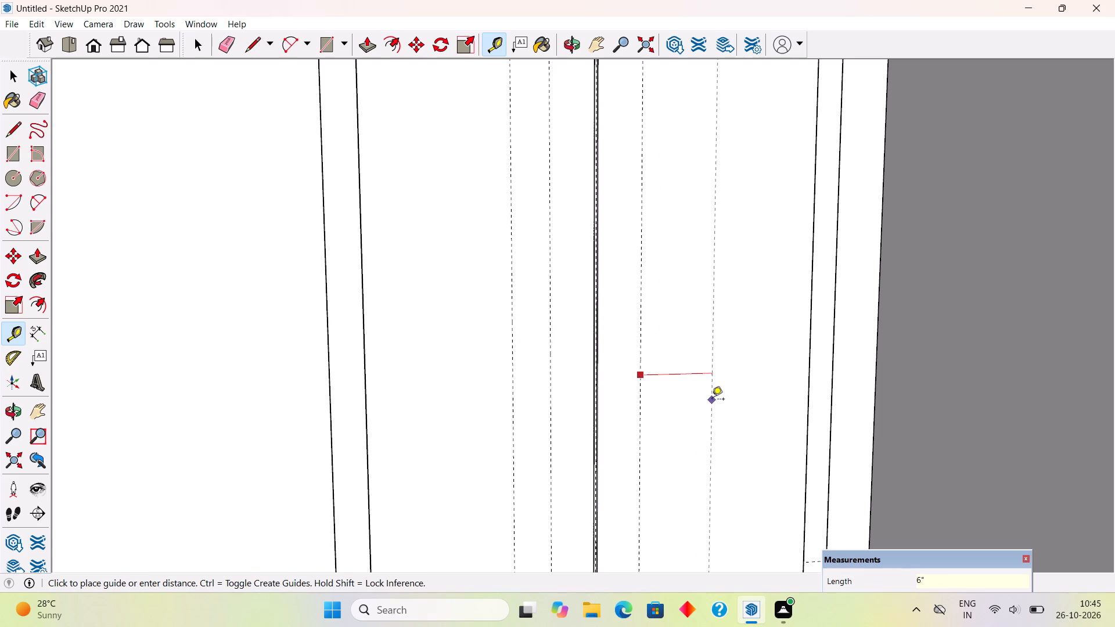
type("3\"")
key("Return")
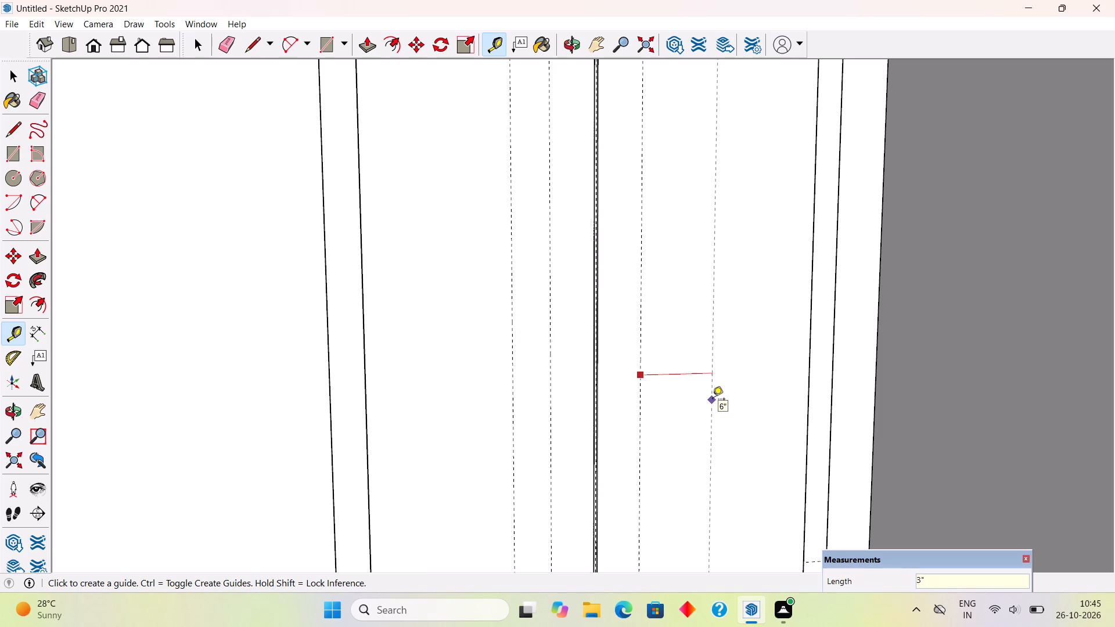
Inside the door group, place horizontal guides 3" above the panel's bottom edge and 3" below its top edge.
key("space")
scroll(713, 400, "down", 11)
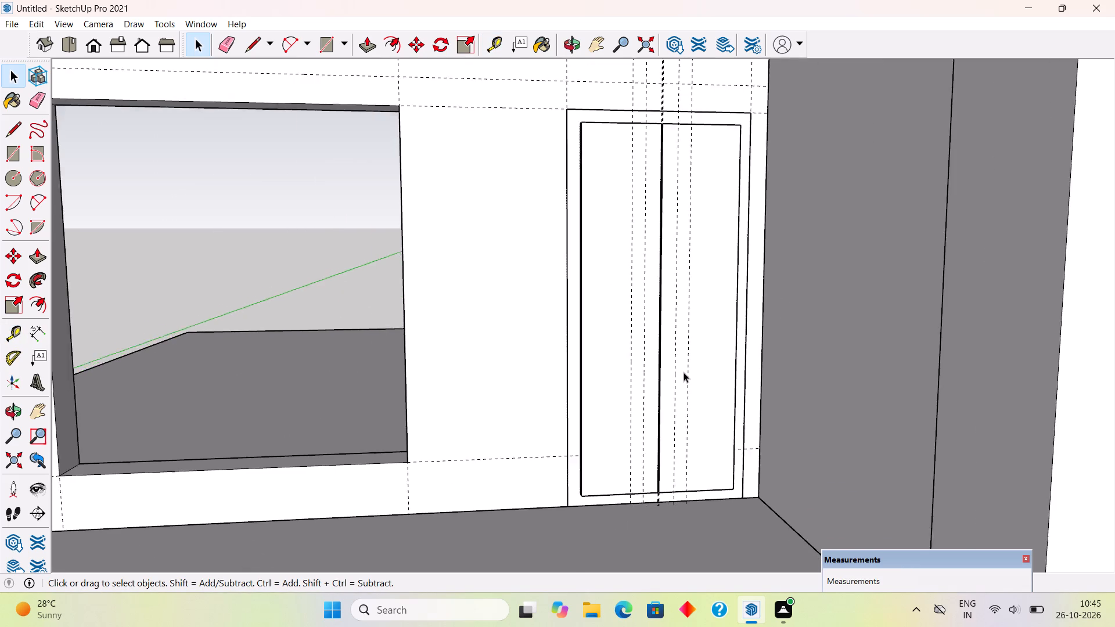
middle_click_drag(670, 347, 638, 297)
scroll(616, 294, "up", 2)
middle_click_drag(631, 315, 685, 381)
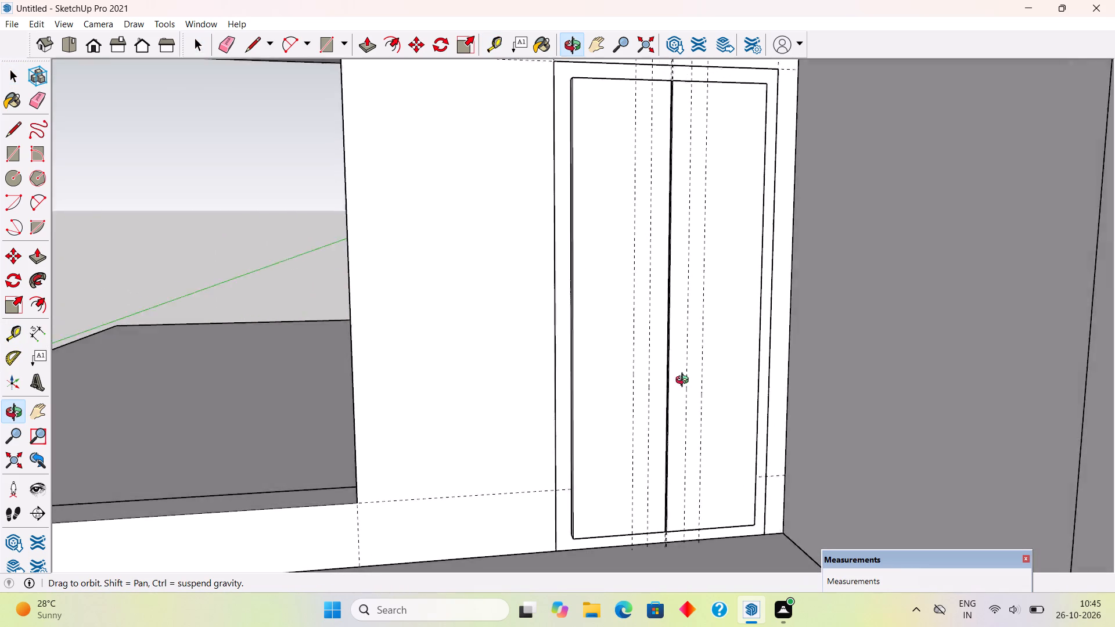
middle_click_drag(685, 381, 722, 537)
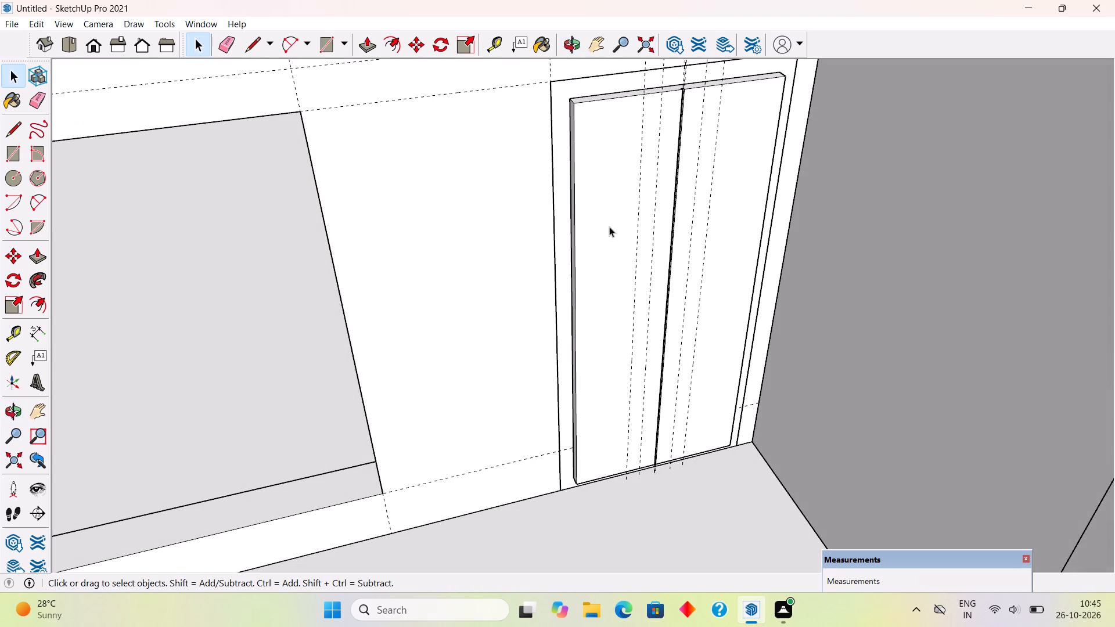
triple_click(609, 226)
middle_click_drag(632, 297, 606, 237)
scroll(624, 254, "down", 1)
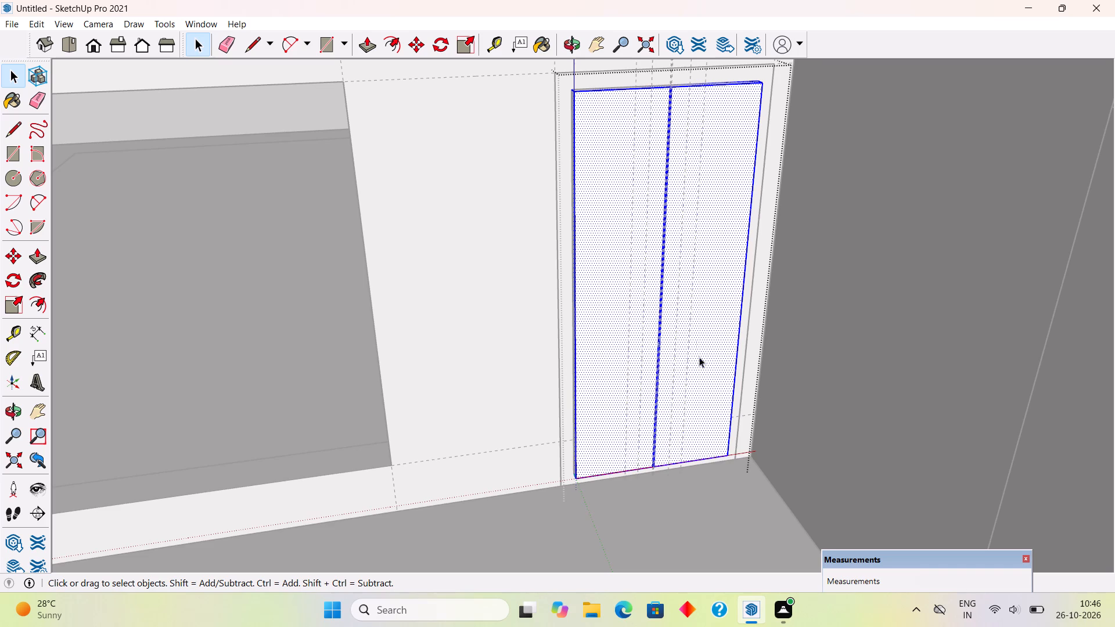
key("t")
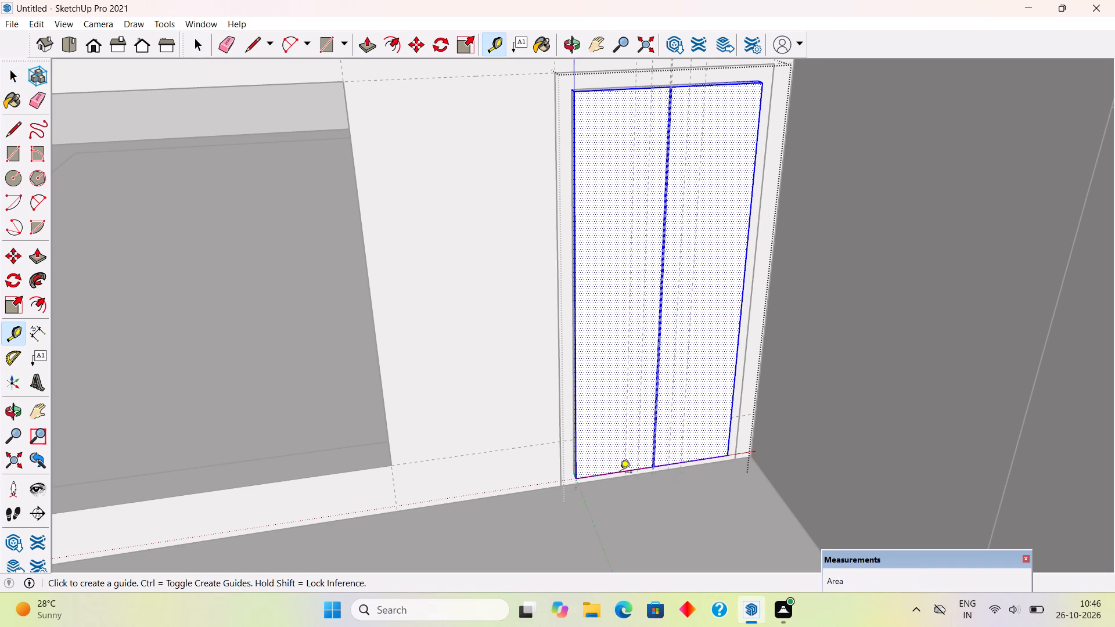
left_click(611, 473)
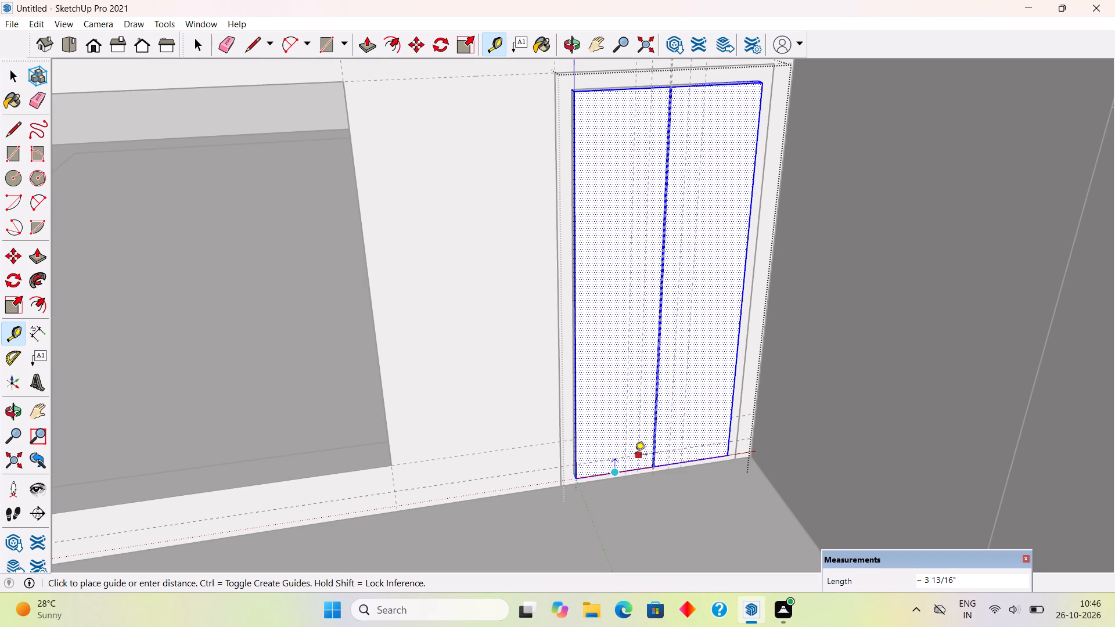
type("3\"")
key("Return")
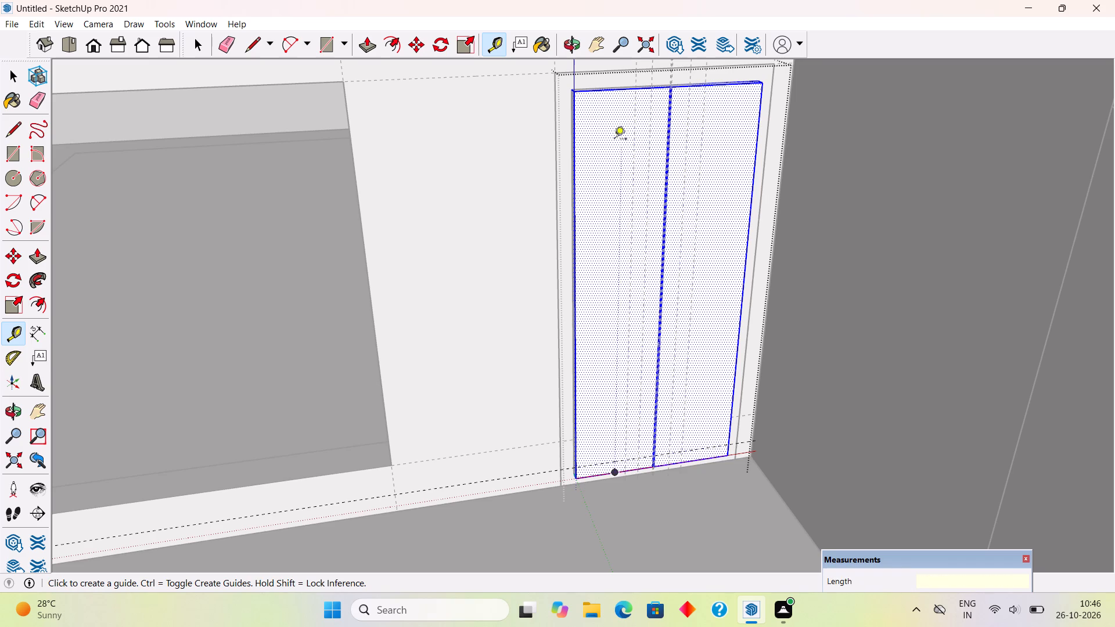
left_click(628, 93)
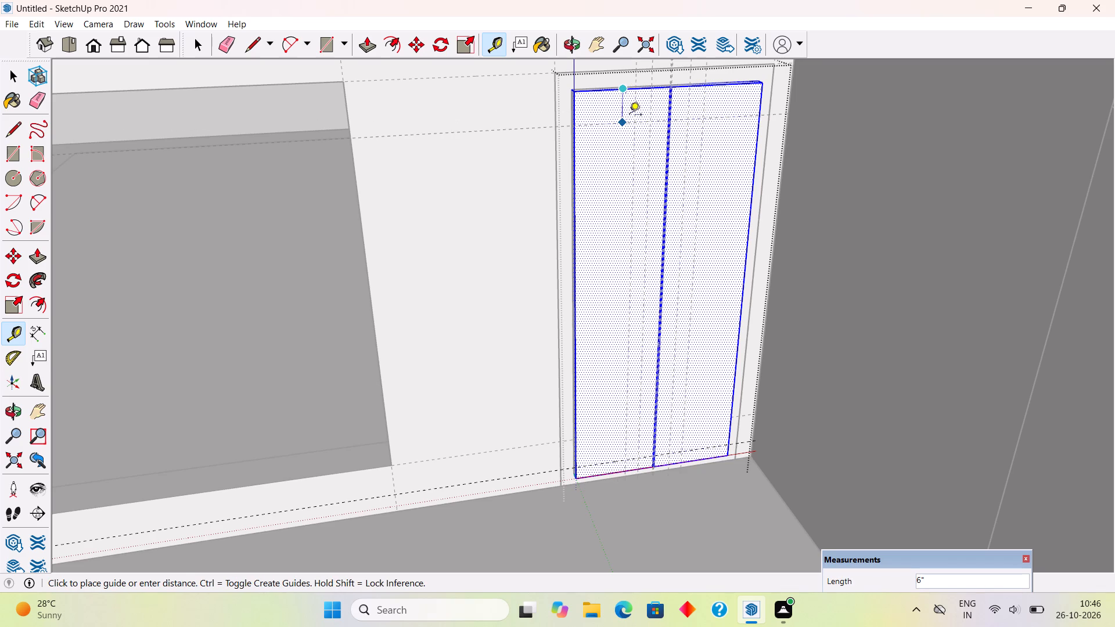
type("3\"")
key("Return")
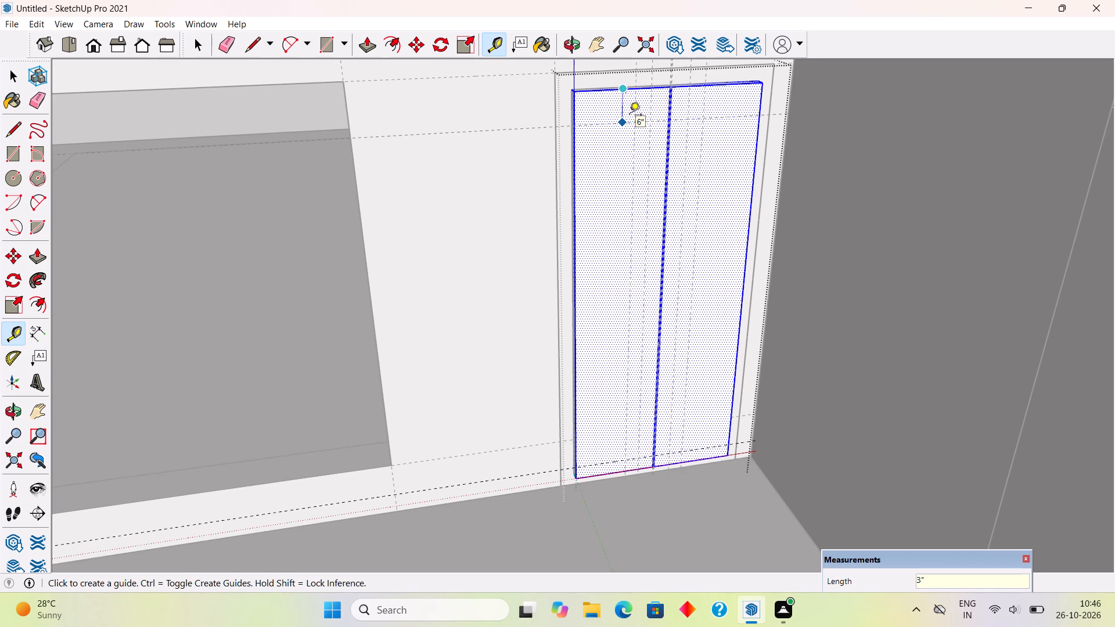
Draw a 6' 6" by 3" vertical rectangle on each side of the door's centre groove, between the guide intersections.
key("r")
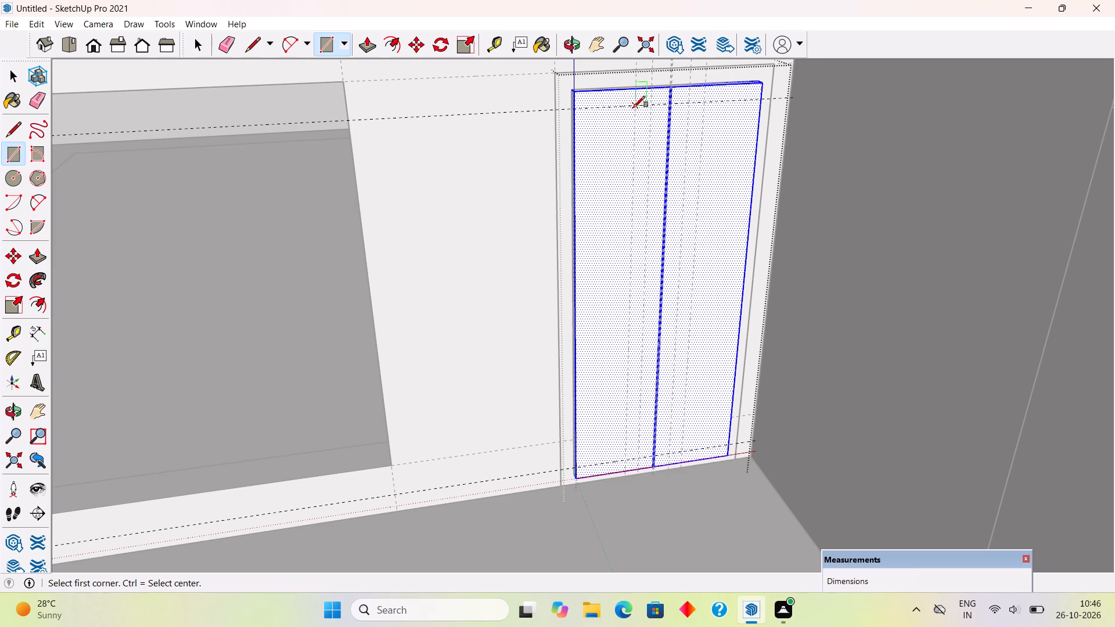
left_click(634, 107)
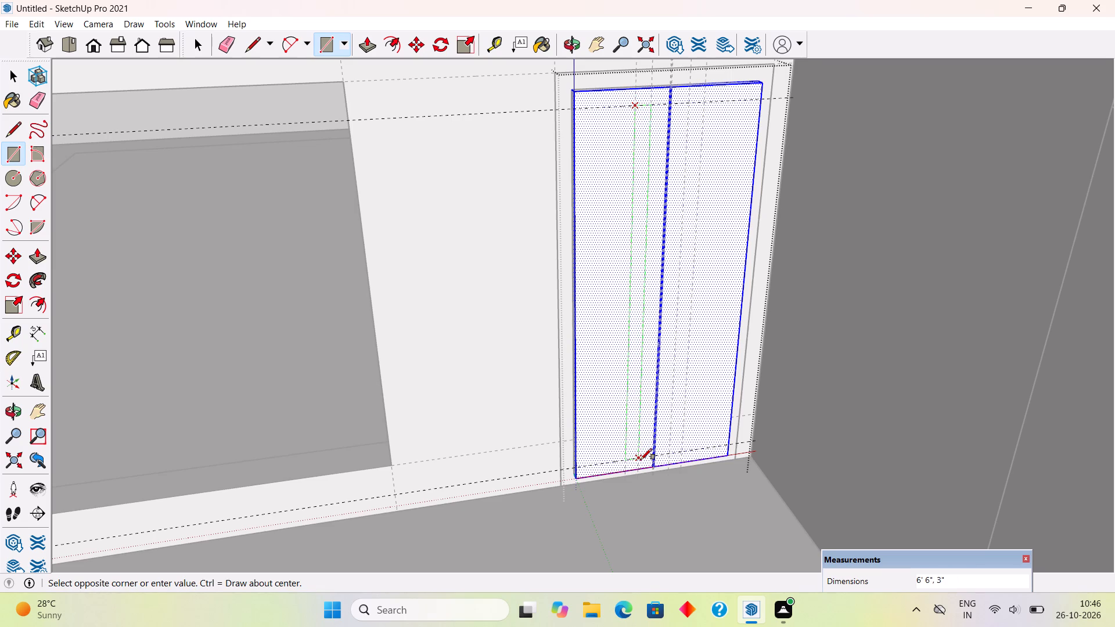
left_click(641, 460)
left_click(688, 105)
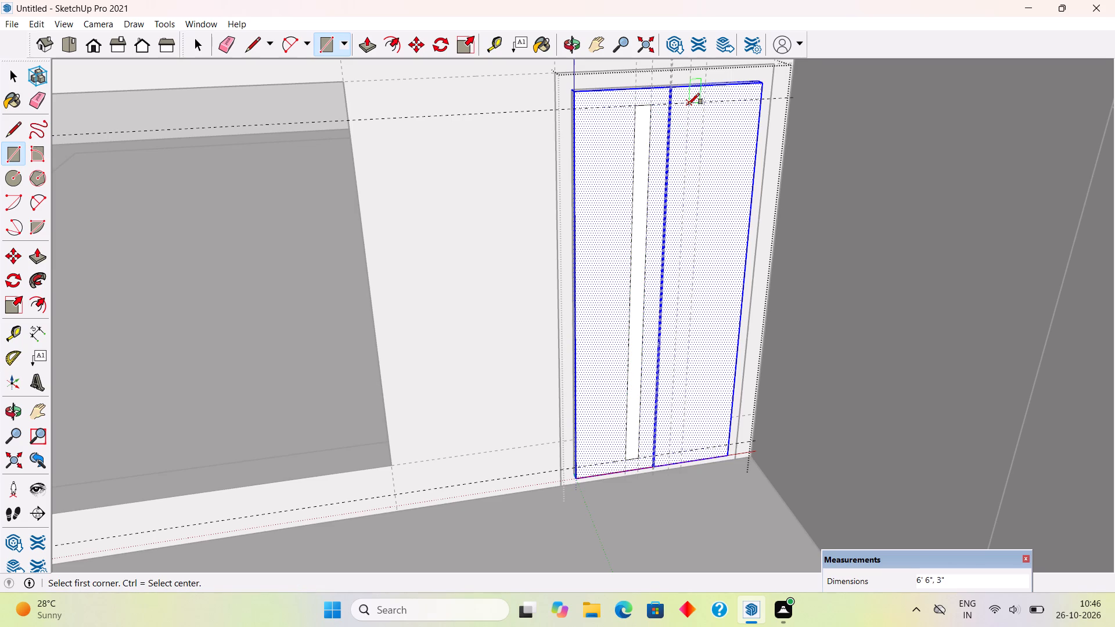
left_click(684, 451)
key("space")
Push both narrow vertical rectangles through the door panel to cut slot openings, and leave the group.
middle_click_drag(678, 416, 623, 312)
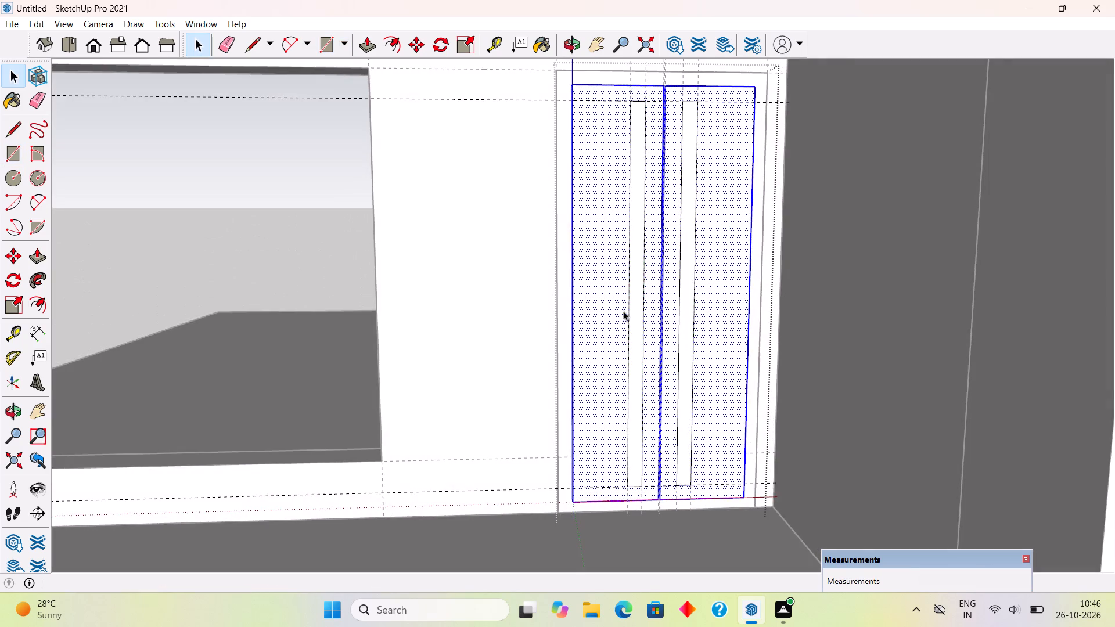
scroll(659, 407, "up", 4)
middle_click_drag(736, 453, 762, 463)
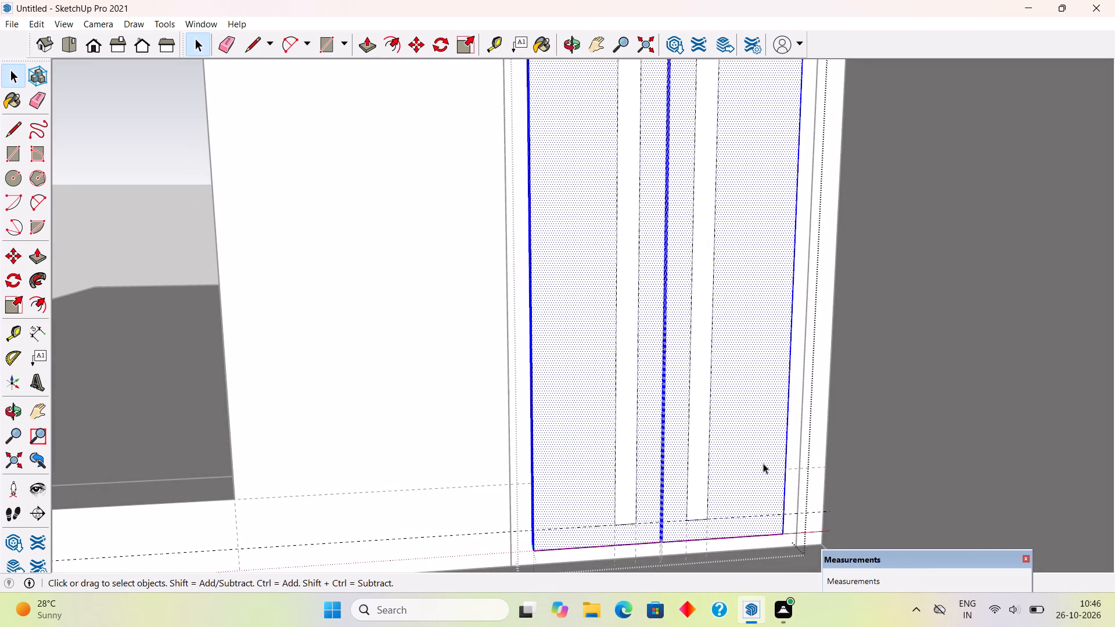
key("p")
left_click_drag(702, 468, 696, 402)
left_click_drag(630, 470, 625, 398)
key("space")
scroll(625, 396, "down", 6)
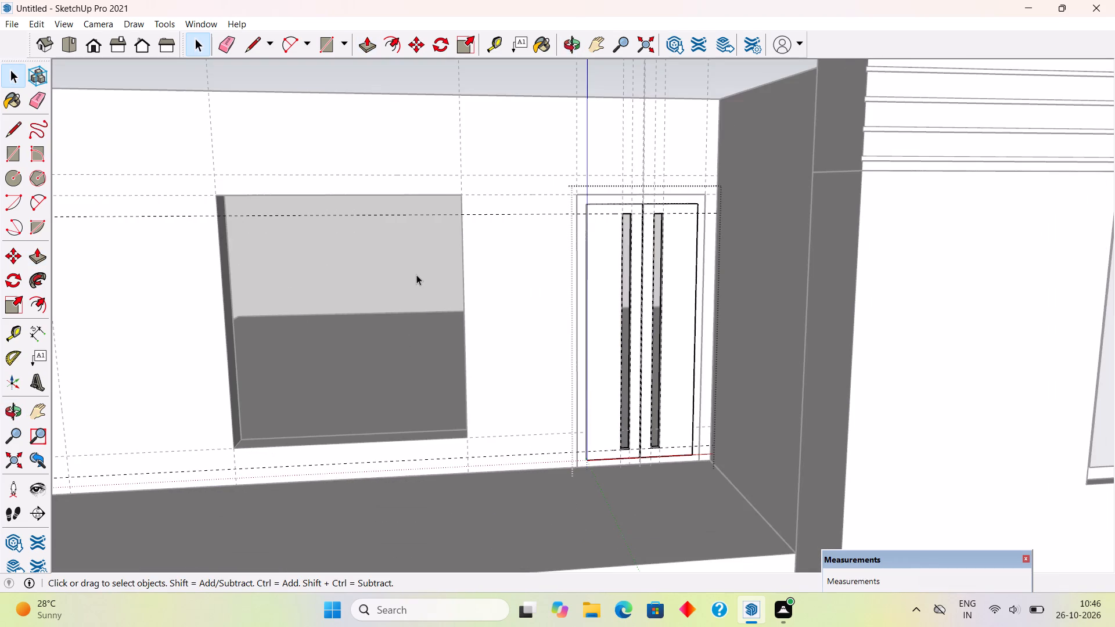
left_click(416, 275)
Inside the door group, place a horizontal guide 1' above the lower 3" guide and another 9" above that one.
middle_click(761, 366)
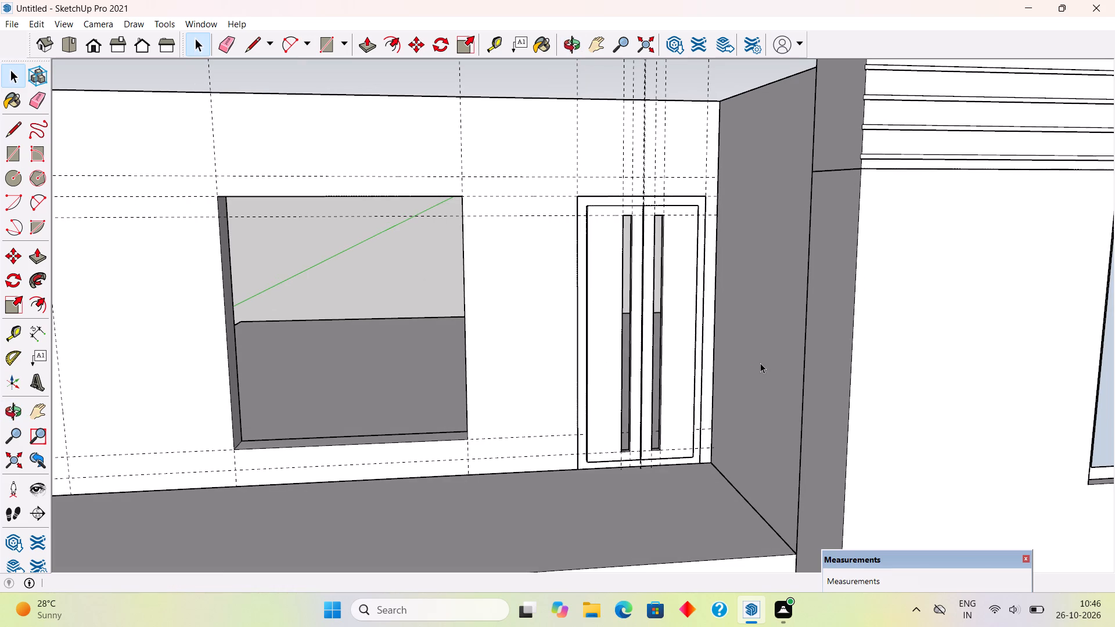
middle_click_drag(773, 385, 815, 421)
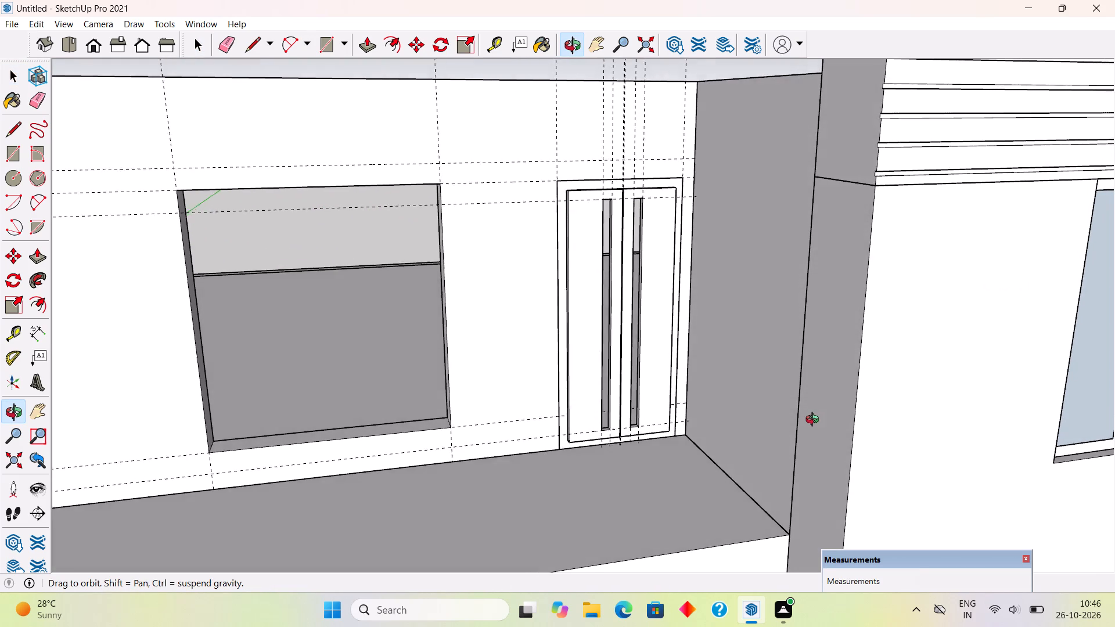
middle_click_drag(815, 421, 797, 442)
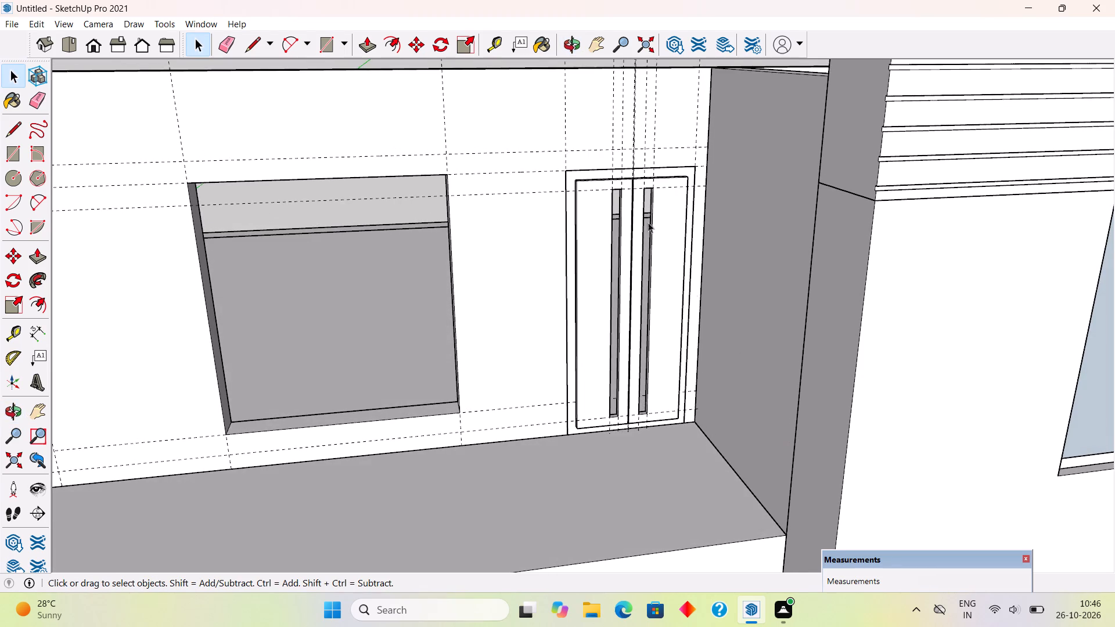
scroll(617, 281, "up", 5)
scroll(605, 286, "down", 9)
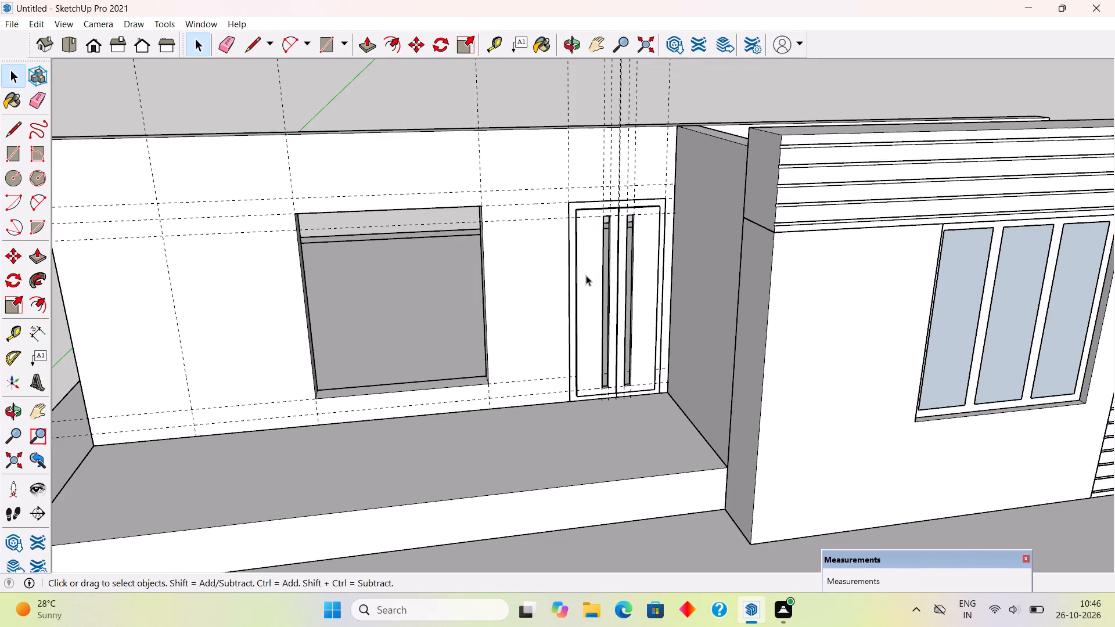
middle_click_drag(584, 274, 623, 279)
scroll(637, 276, "up", 3)
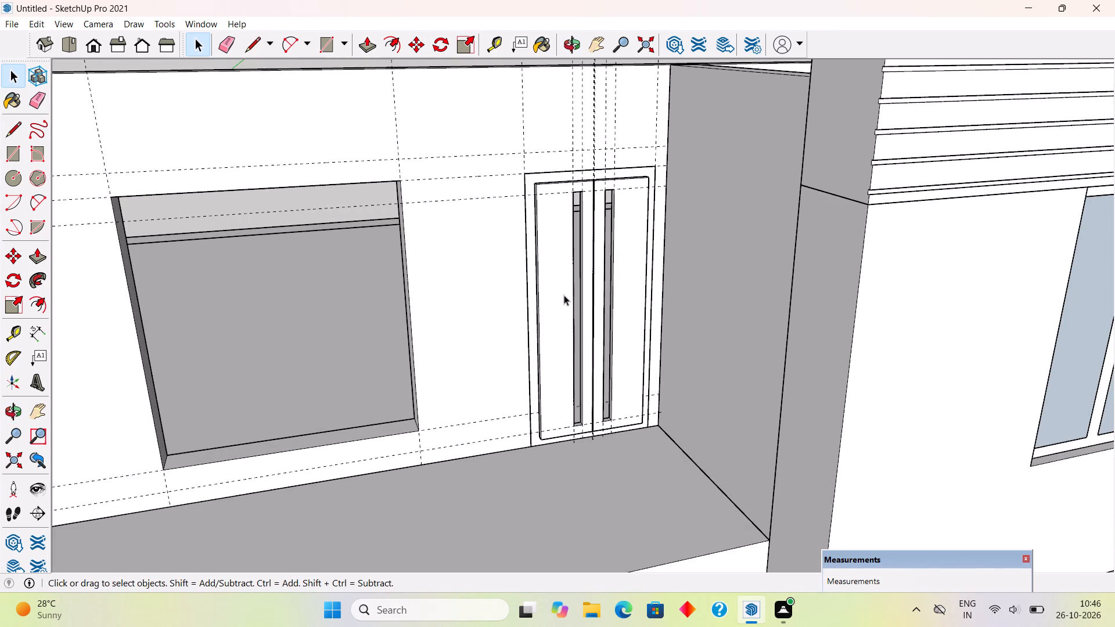
triple_click(564, 295)
scroll(564, 295, "up", 4)
key("t")
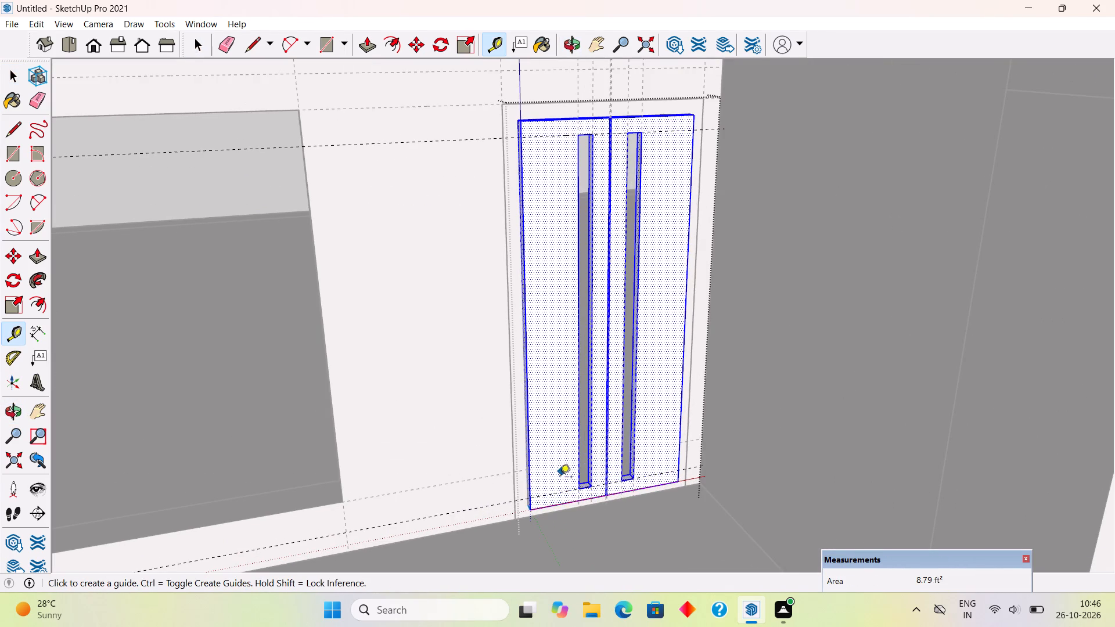
left_click(552, 492)
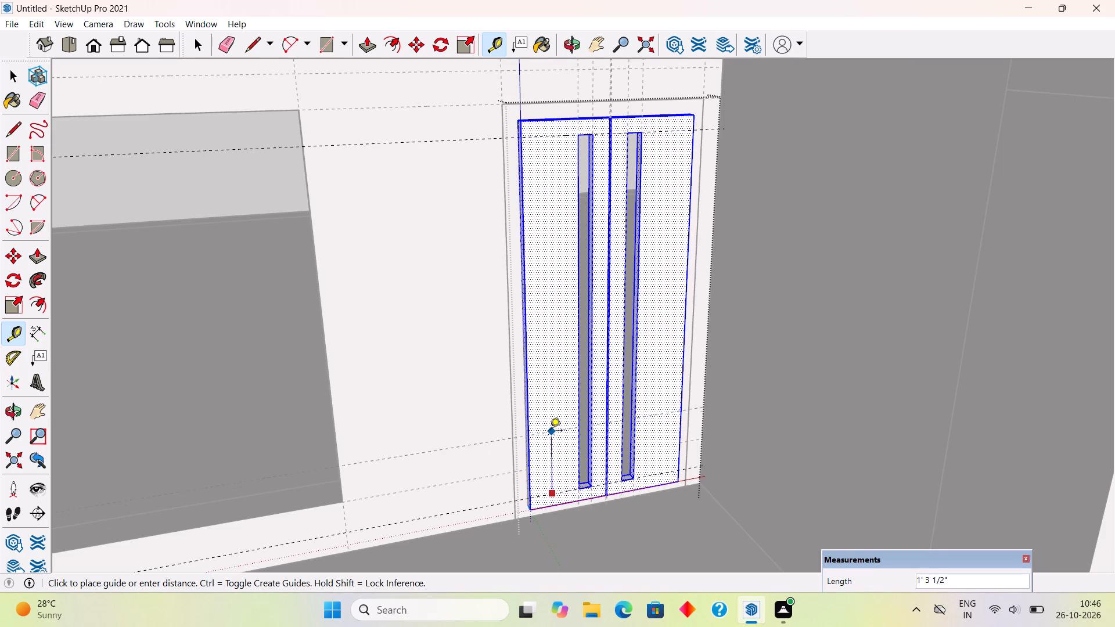
type("1'")
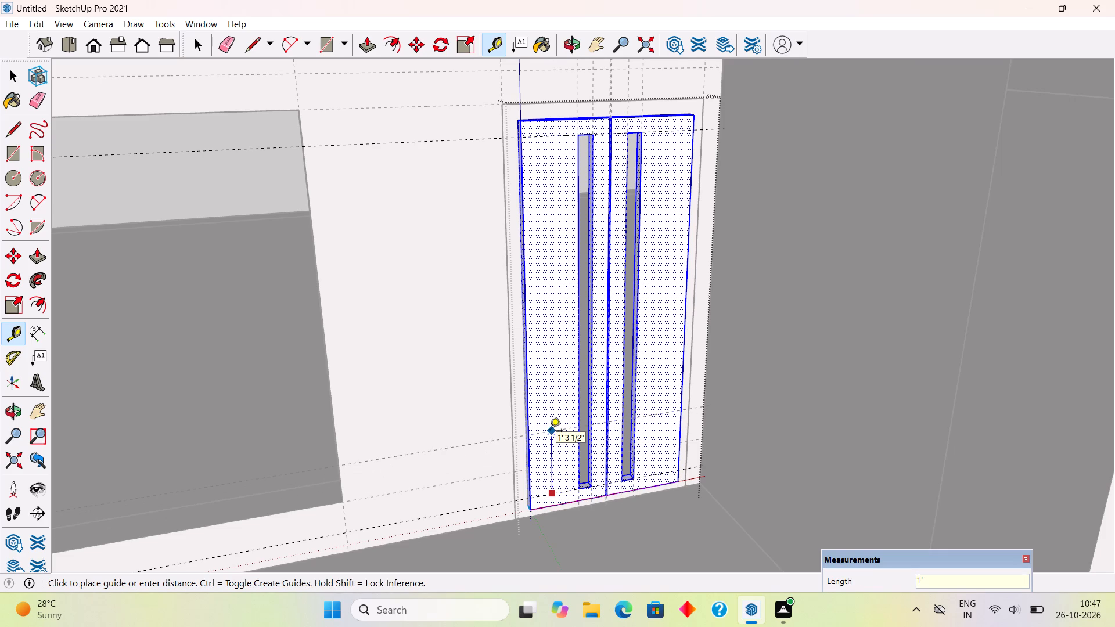
key("Return")
left_click(555, 445)
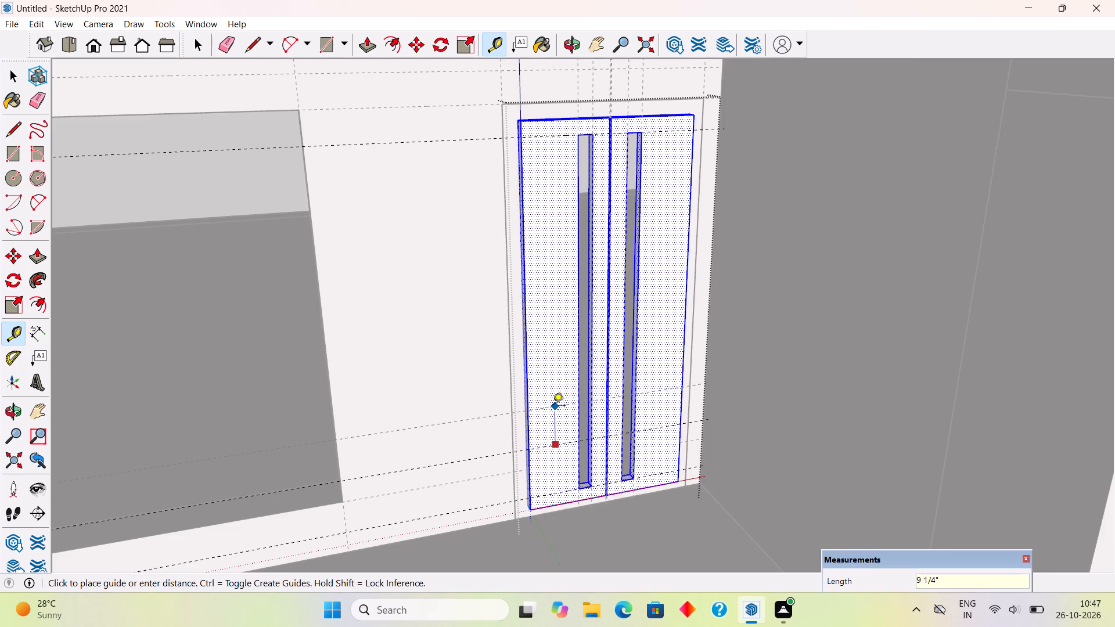
type("9\"")
key("Return")
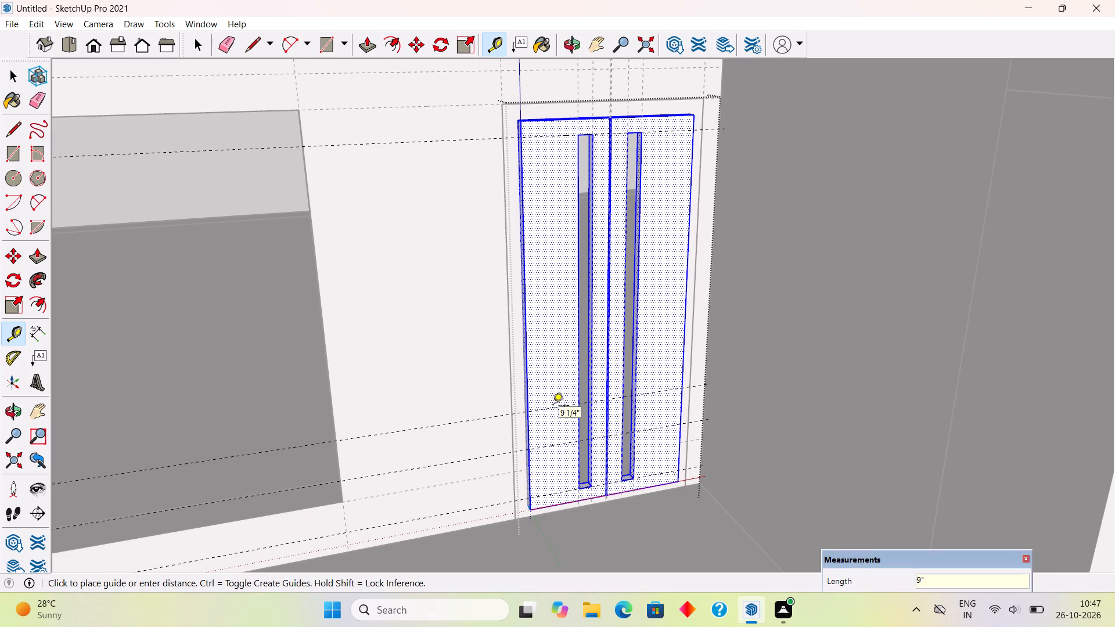
On the left door leaf, place vertical guides 2" in from the outer edge and 2" outward from the slot.
left_click(531, 429)
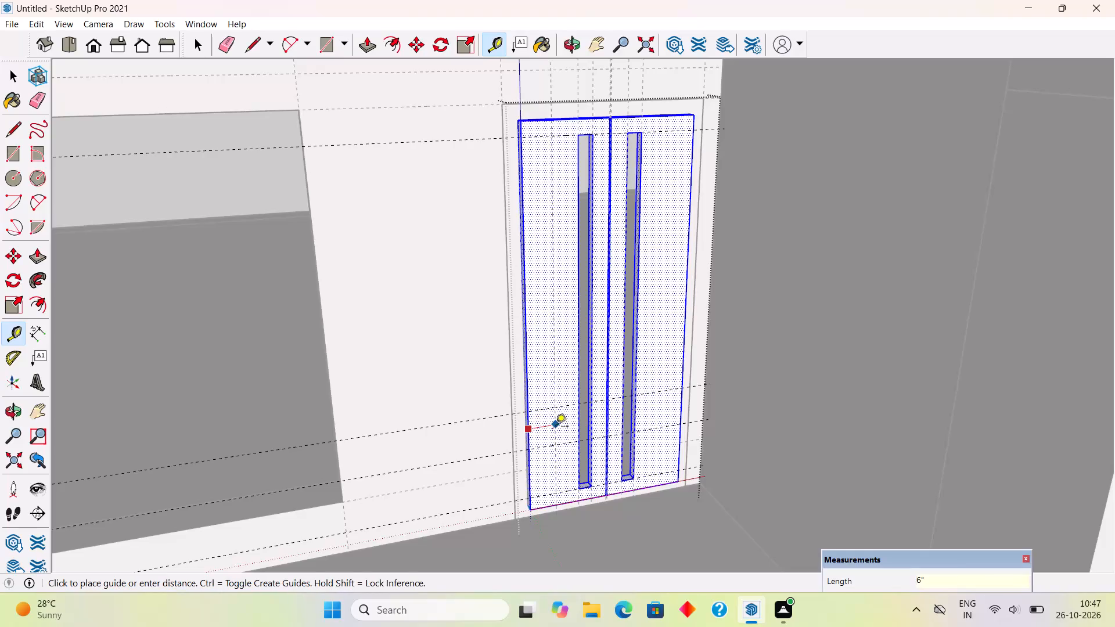
scroll(541, 431, "up", 5)
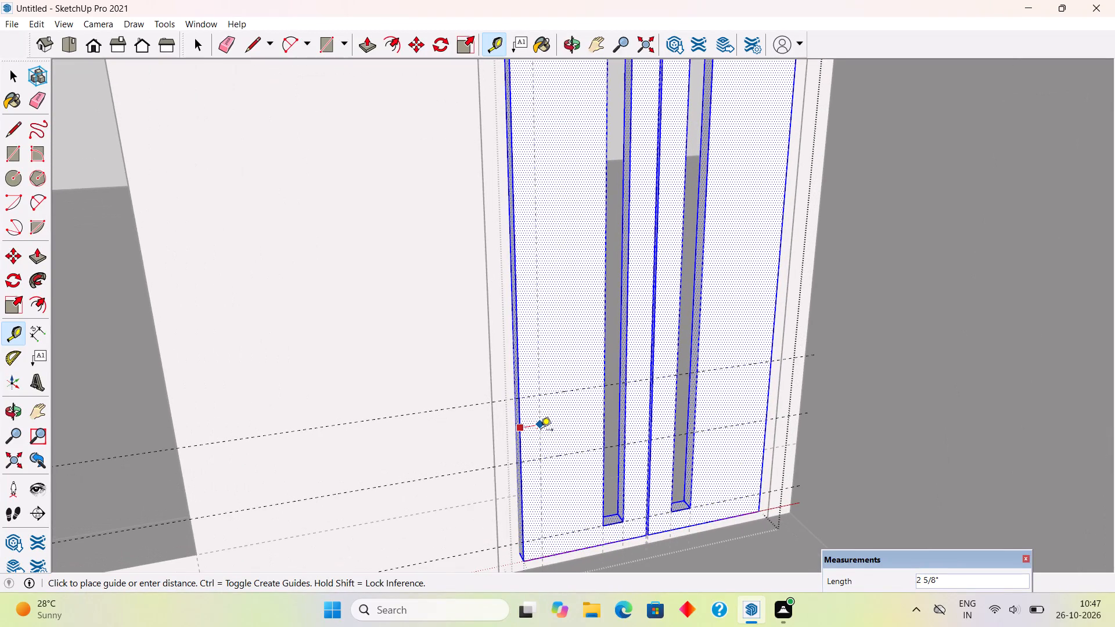
type("2\"")
key("Return")
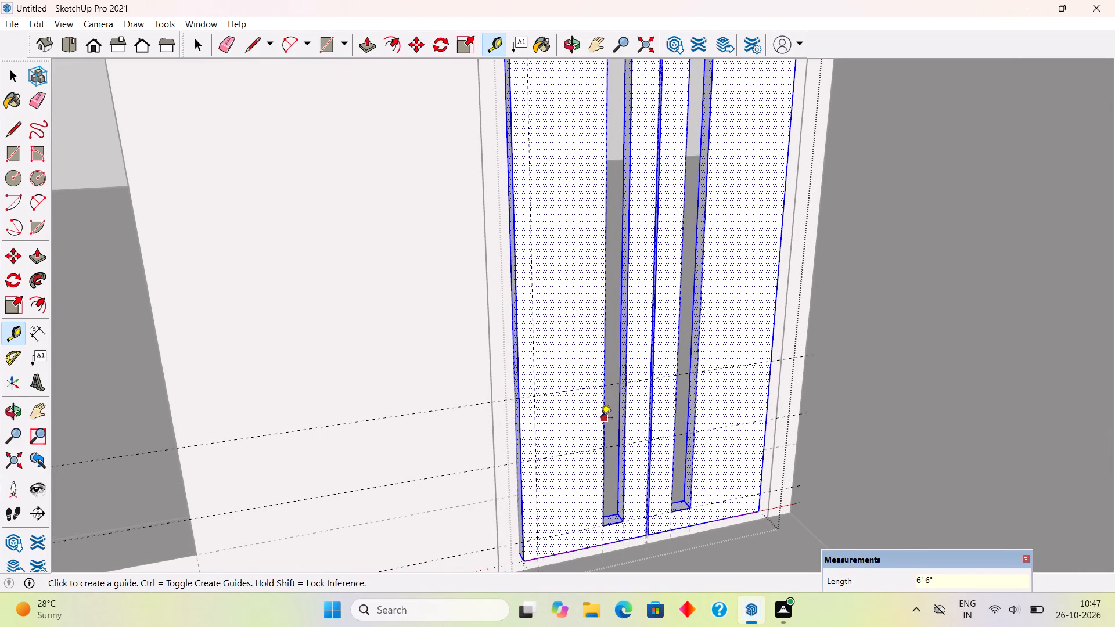
left_click(600, 419)
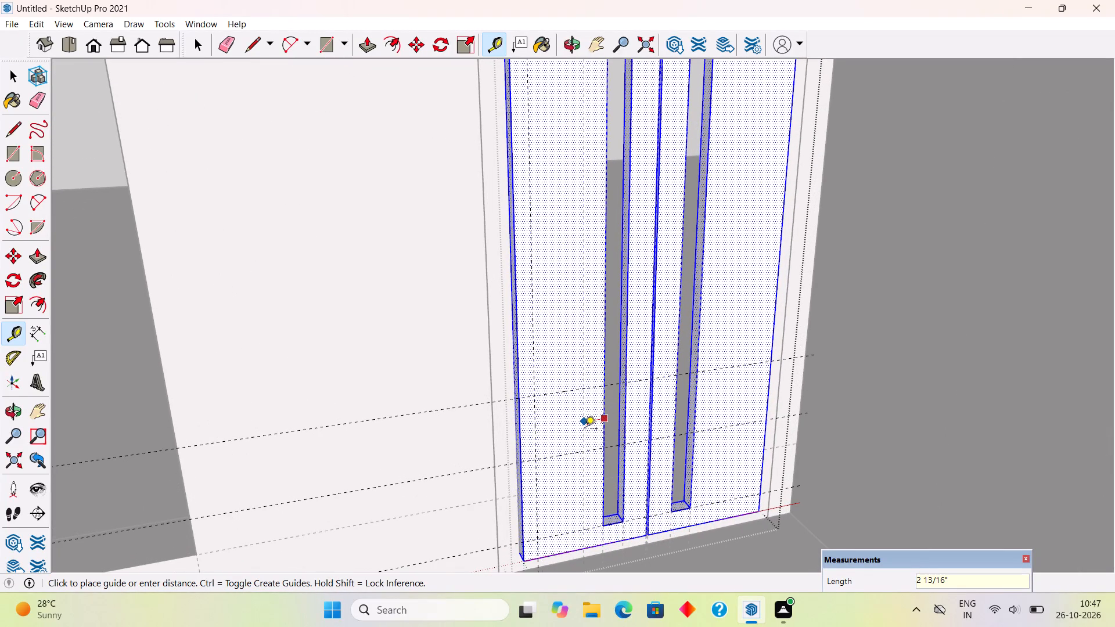
type("2\"")
key("Return")
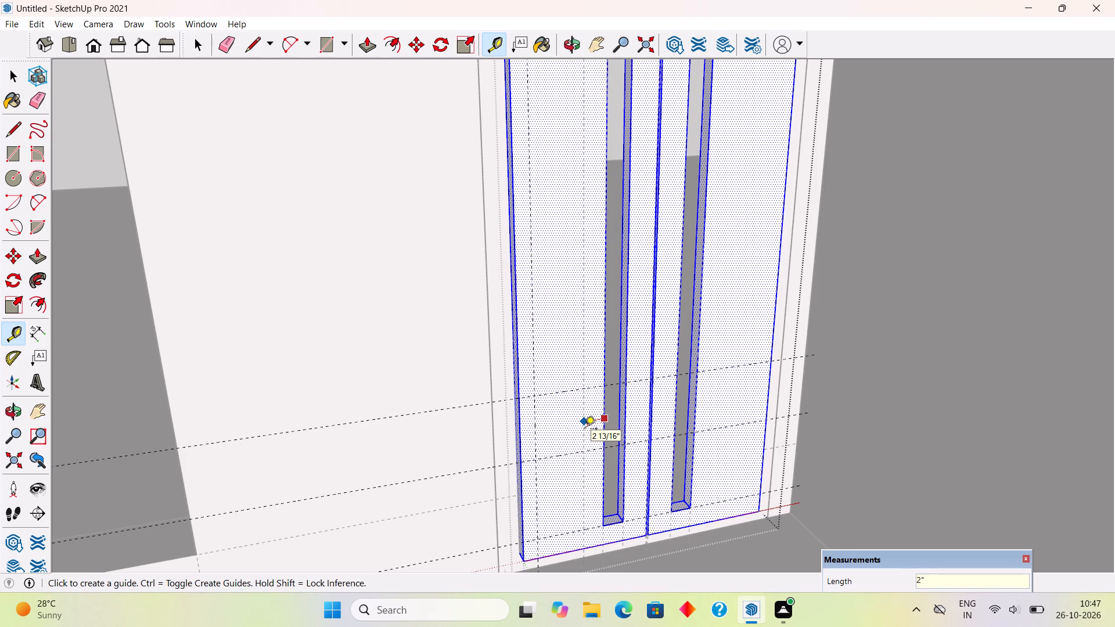
On the right door leaf, place vertical guides 2" outward from the slot and 2" in from the outer edge.
scroll(585, 430, "down", 4)
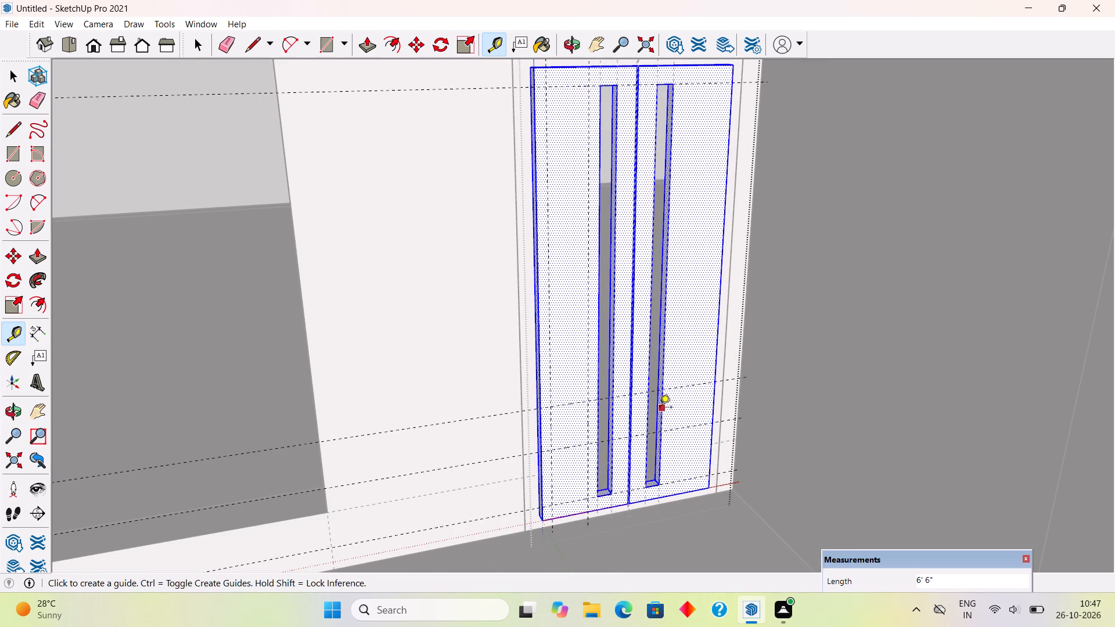
left_click(588, 421)
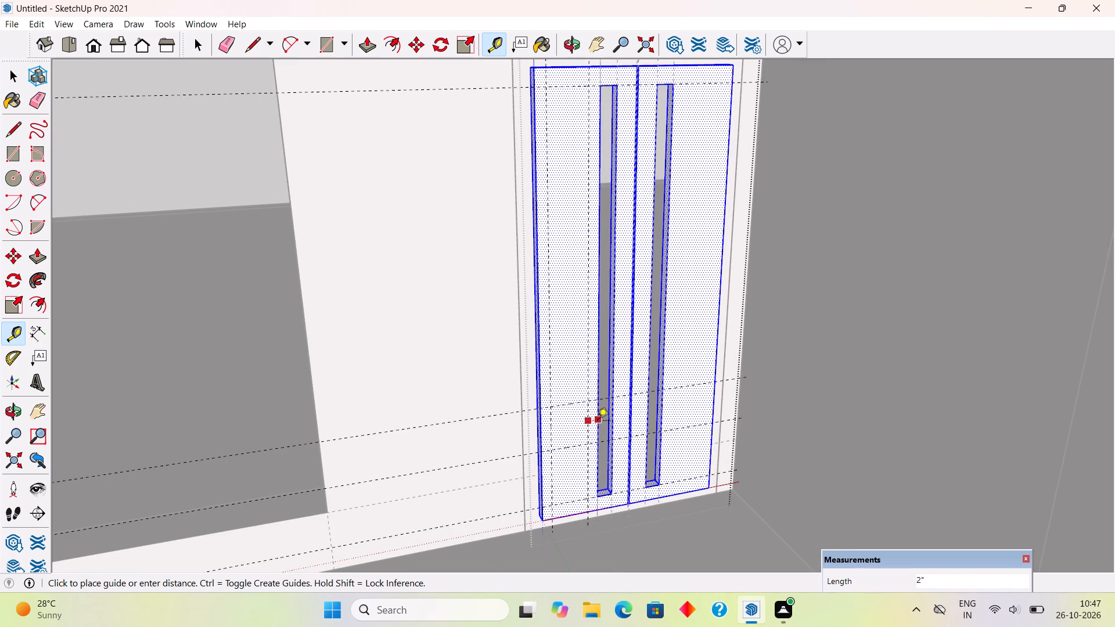
key("t")
left_click(661, 415)
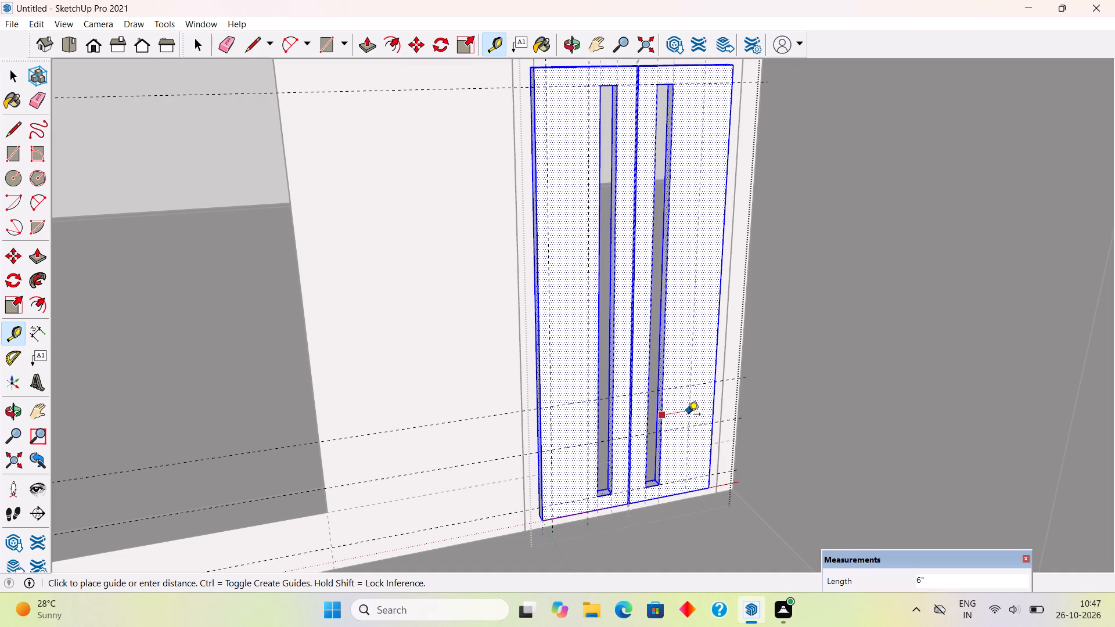
type("2\"")
key("Return")
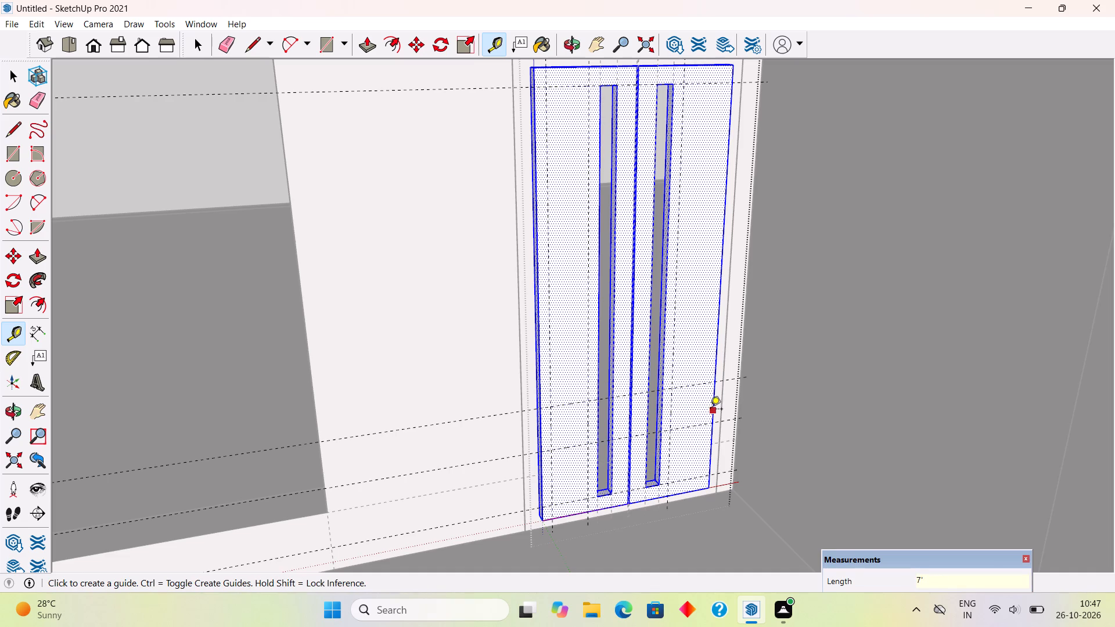
left_click(711, 409)
type("2\"")
key("Return")
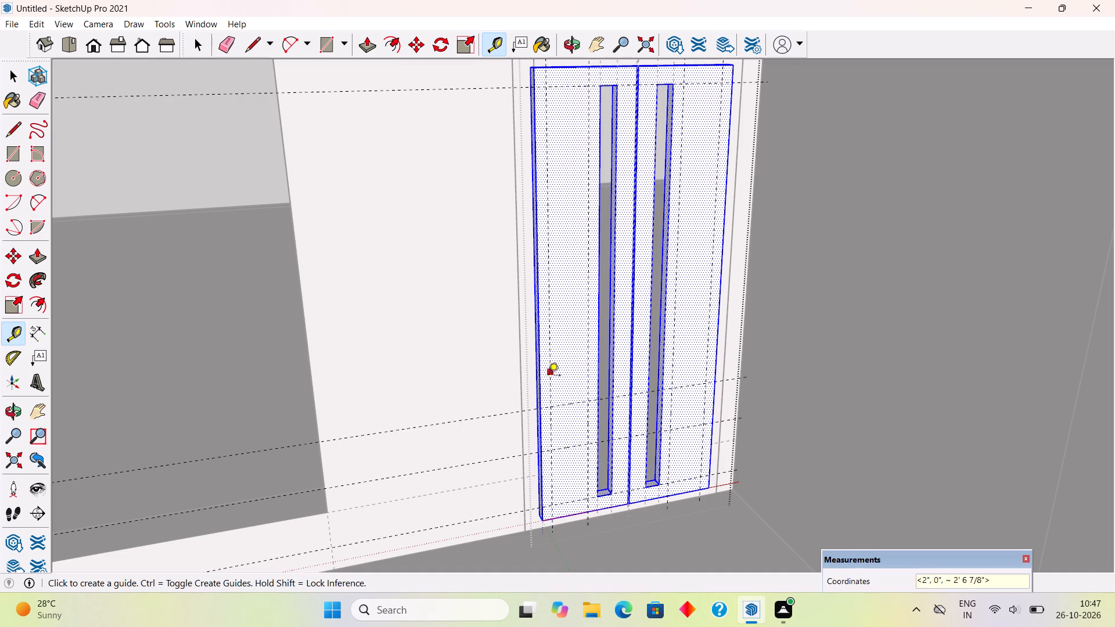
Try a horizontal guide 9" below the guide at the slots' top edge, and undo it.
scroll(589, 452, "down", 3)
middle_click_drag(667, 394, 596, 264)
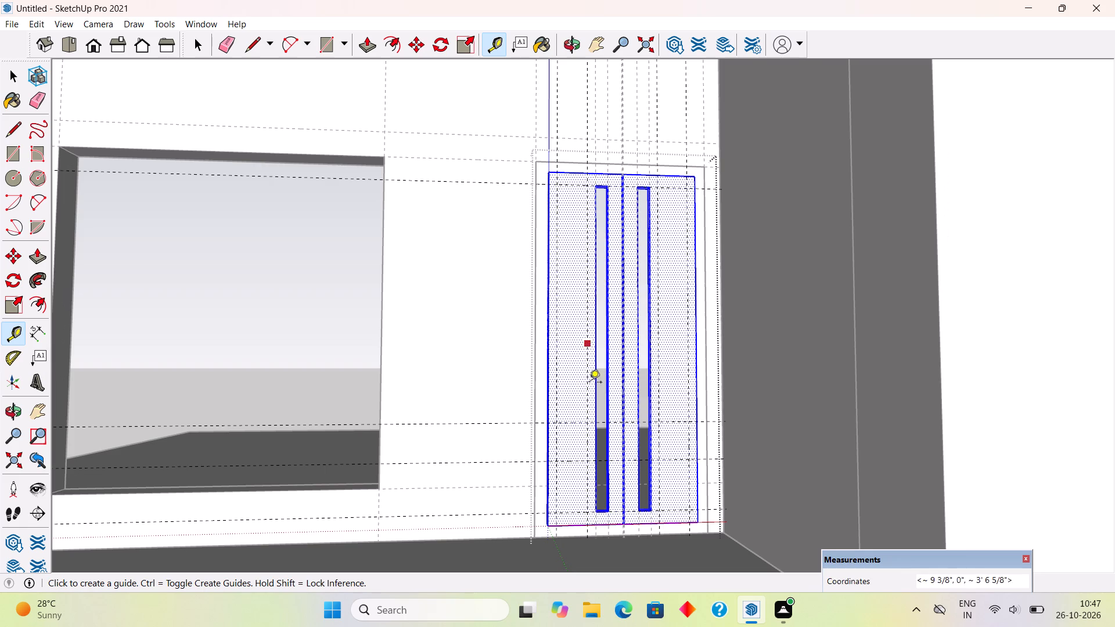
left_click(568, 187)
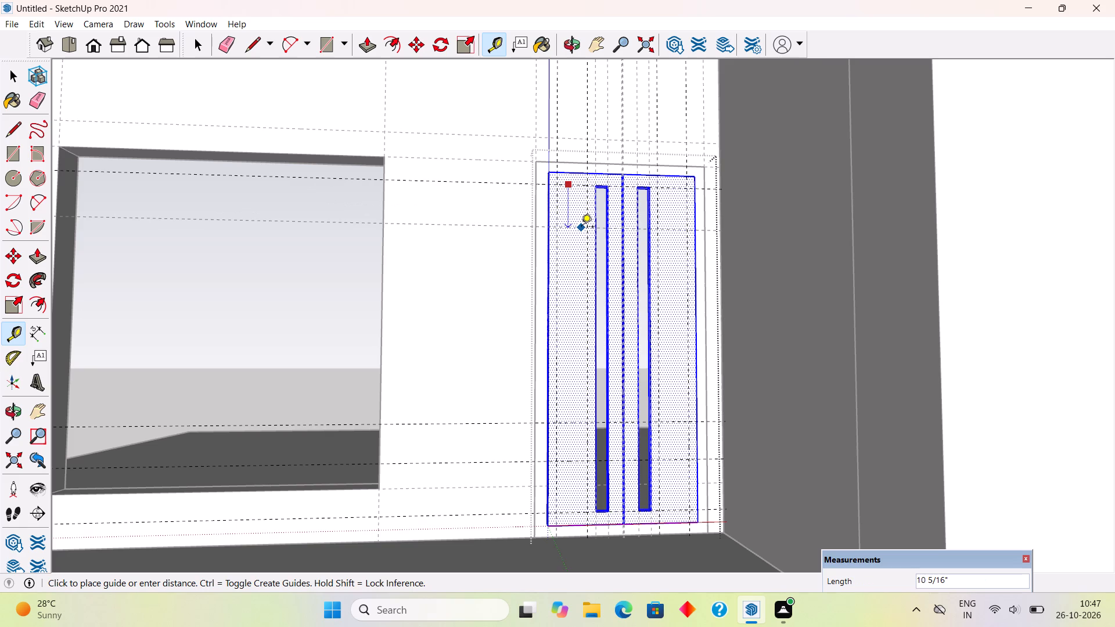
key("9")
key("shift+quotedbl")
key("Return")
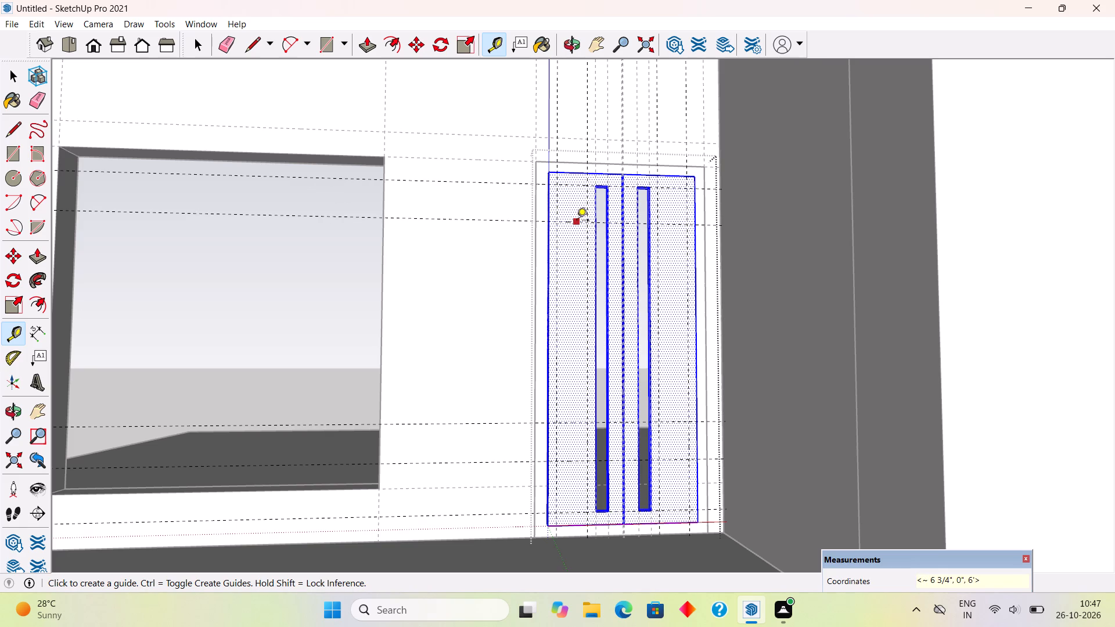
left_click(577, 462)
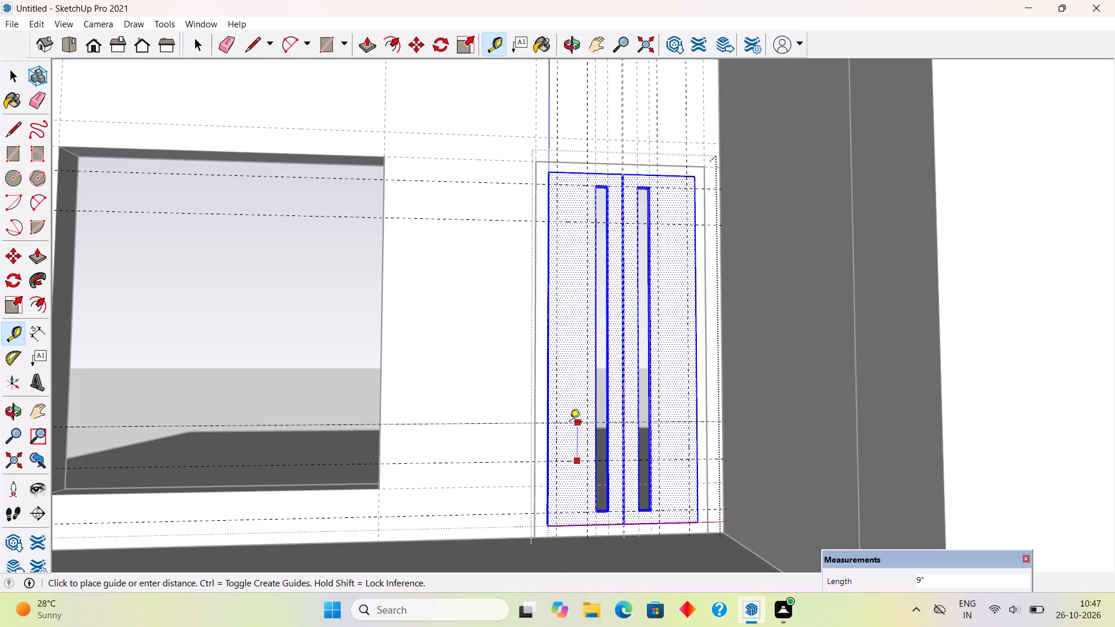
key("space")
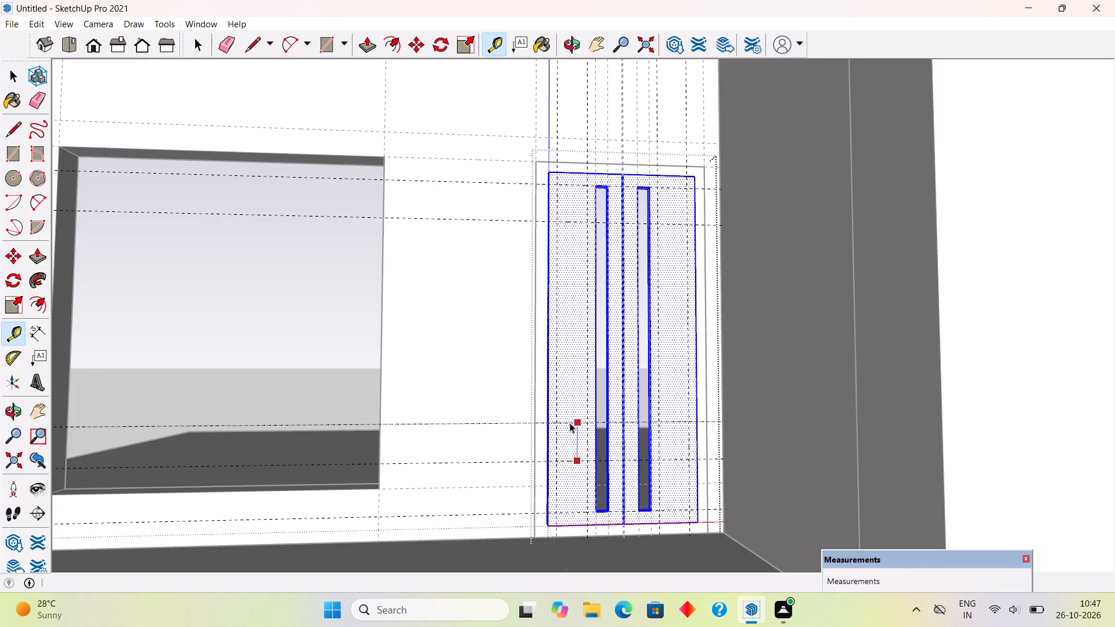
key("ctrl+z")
Place a horizontal guide 1' below the guide at the slots' top edge and another 9" below that one.
key("t")
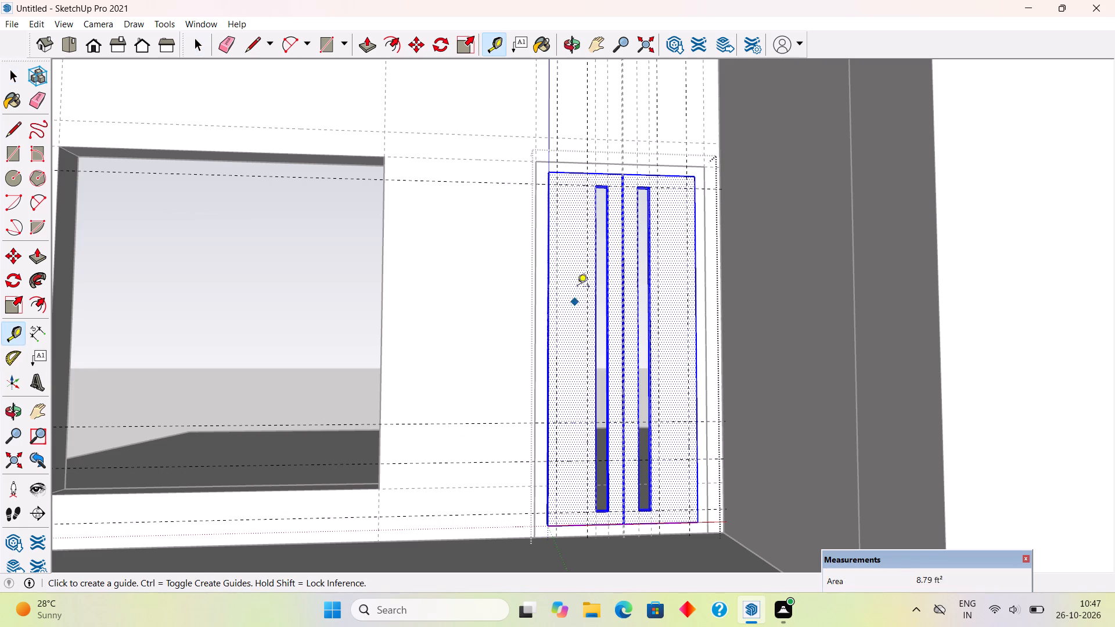
left_click(574, 188)
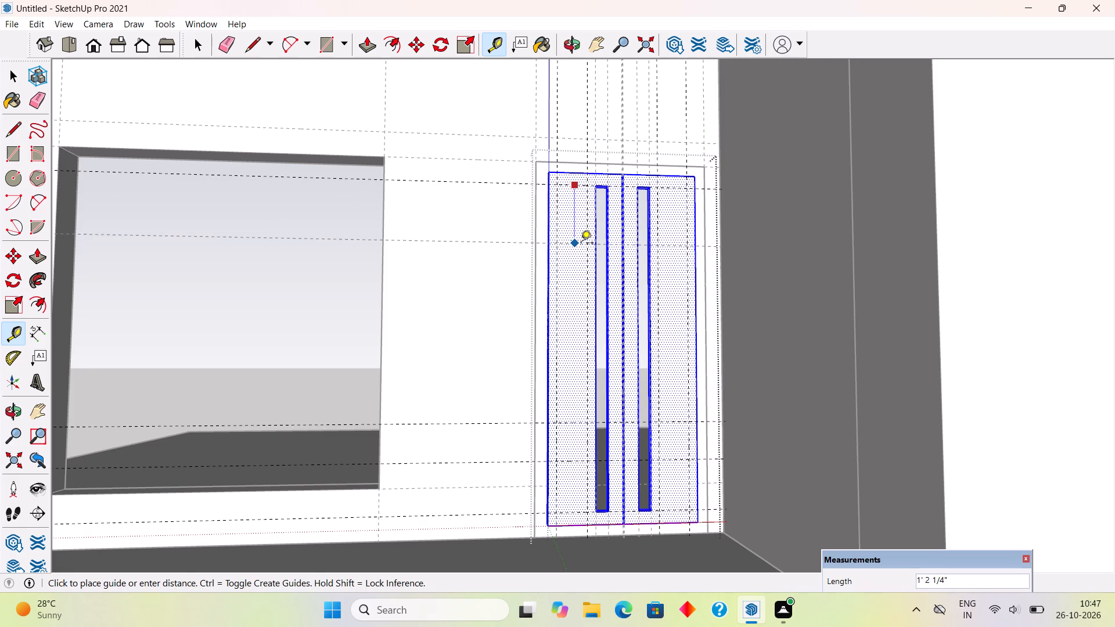
key("1")
key("apostrophe")
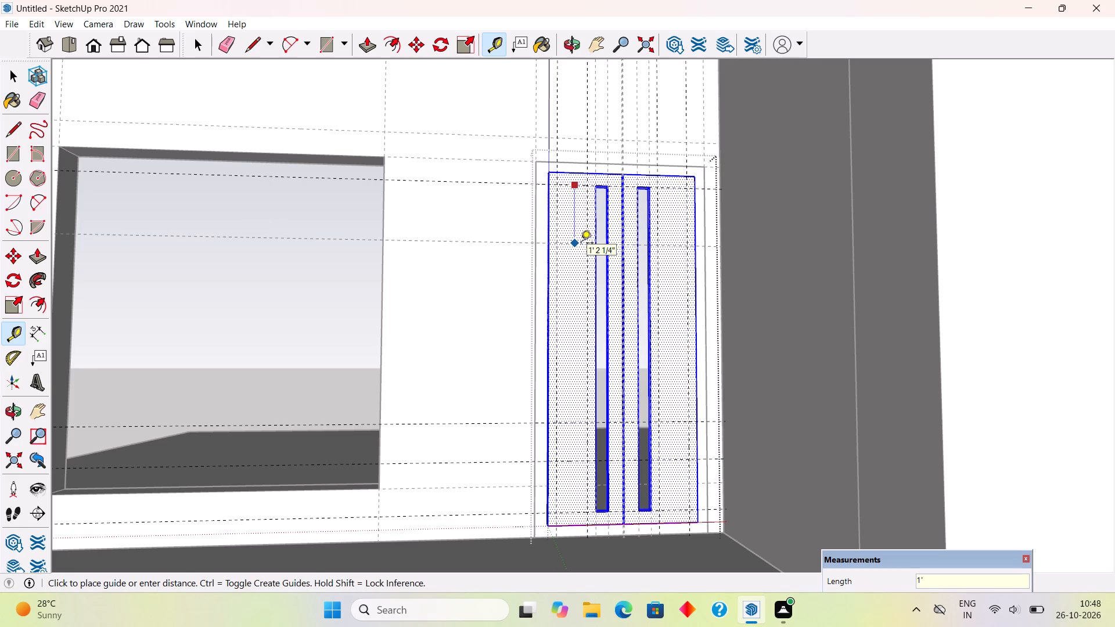
key("Return")
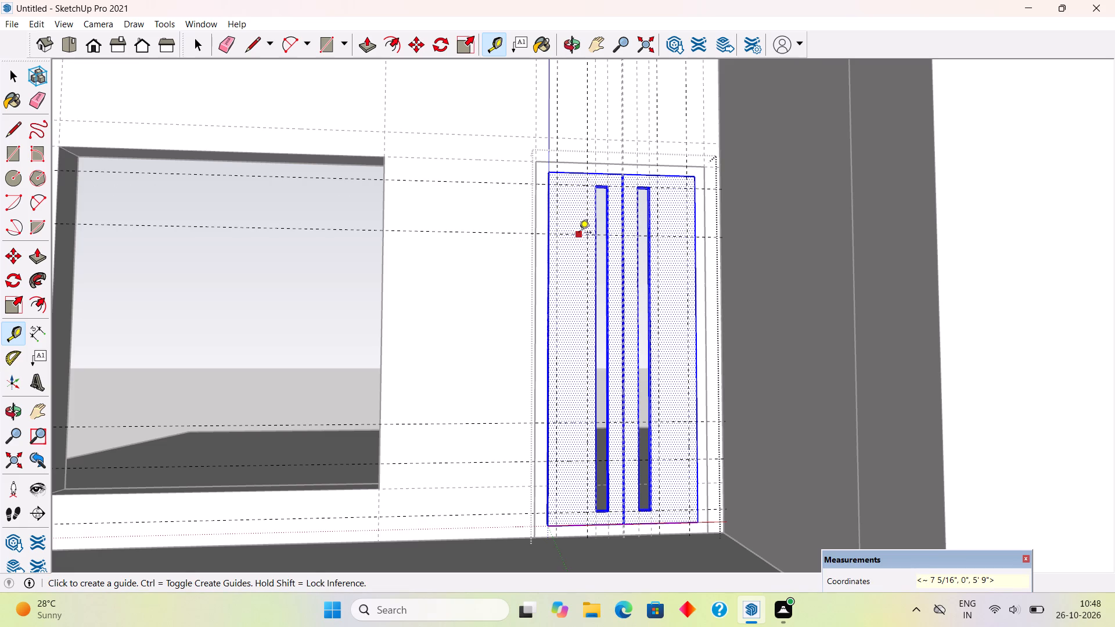
left_click(579, 233)
type("9\"")
key("Return")
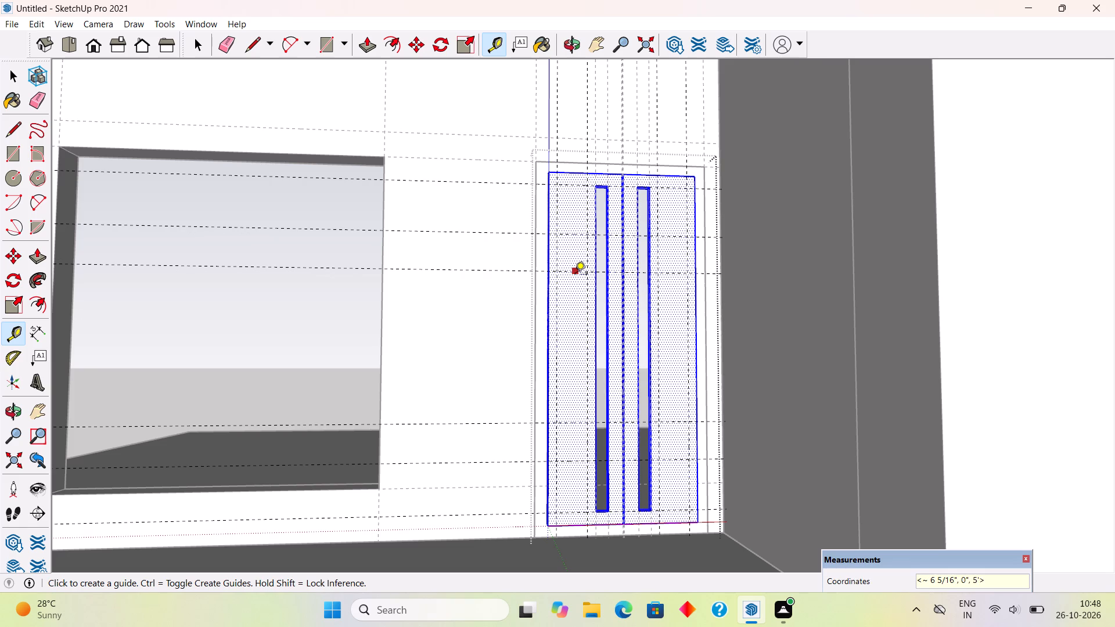
Add three more horizontal guides down the door, each 9" below the previous one.
left_click(575, 275)
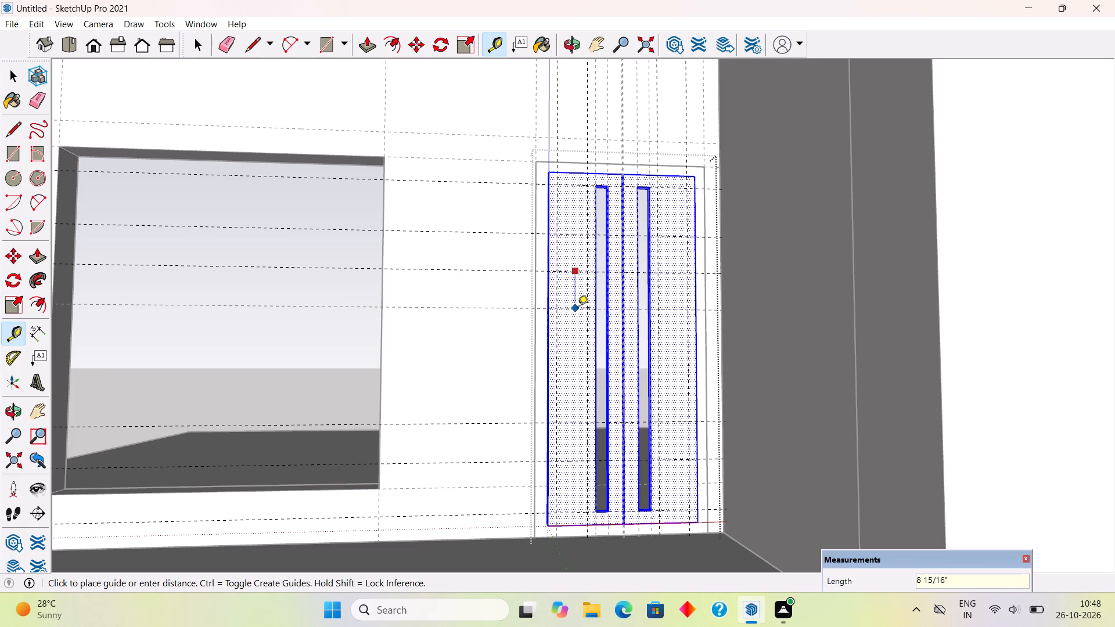
key("9")
key("shift+quotedbl")
key("Return")
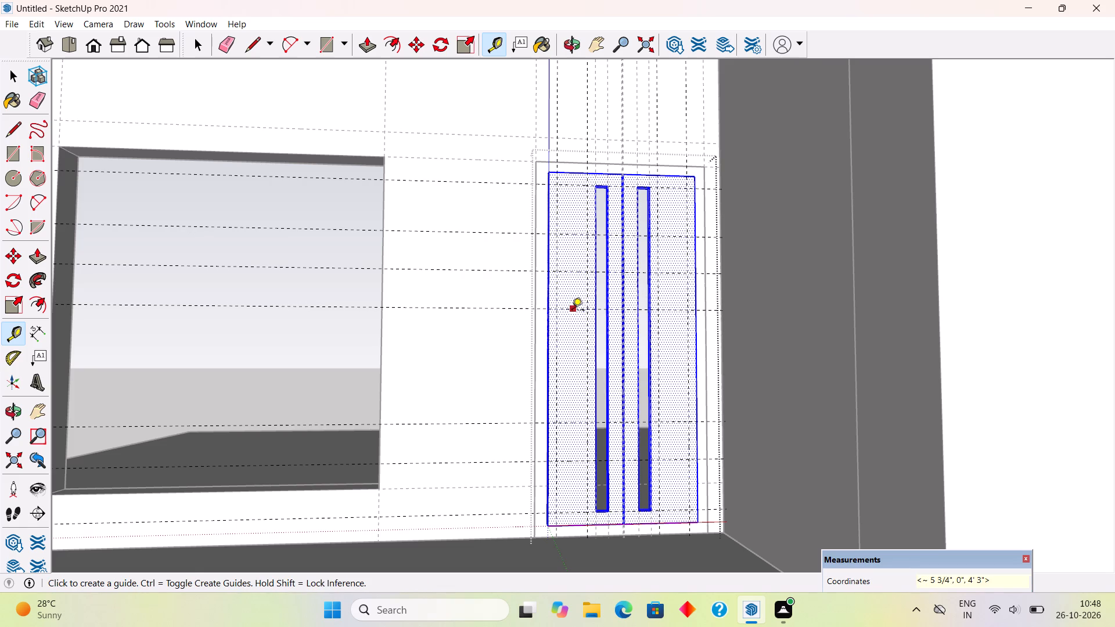
left_click(572, 310)
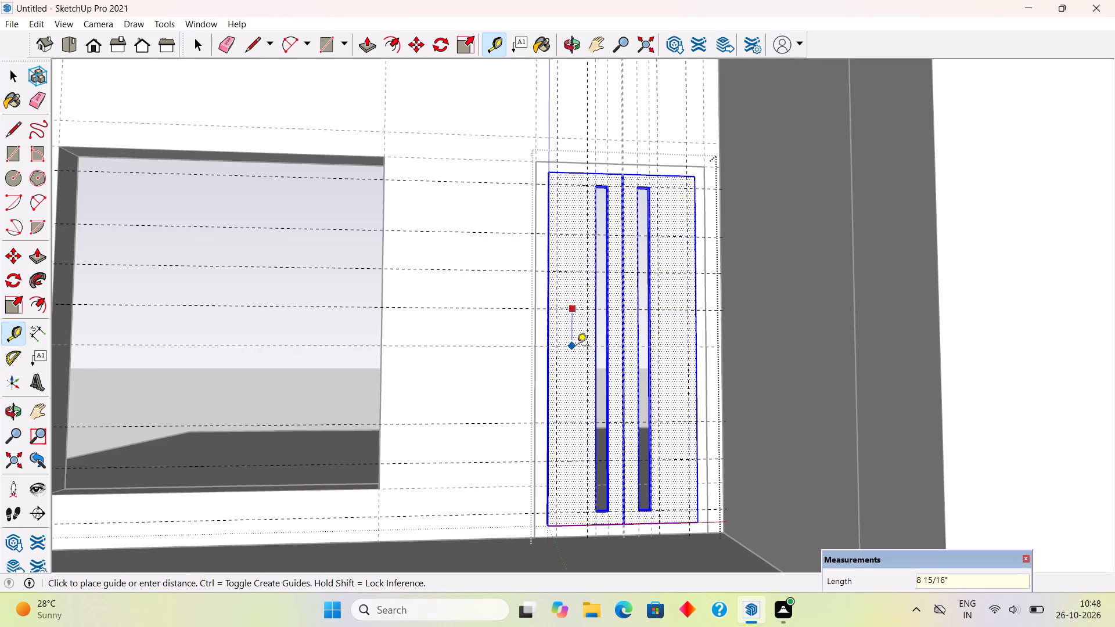
key("9")
key("shift+quotedbl")
key("Return")
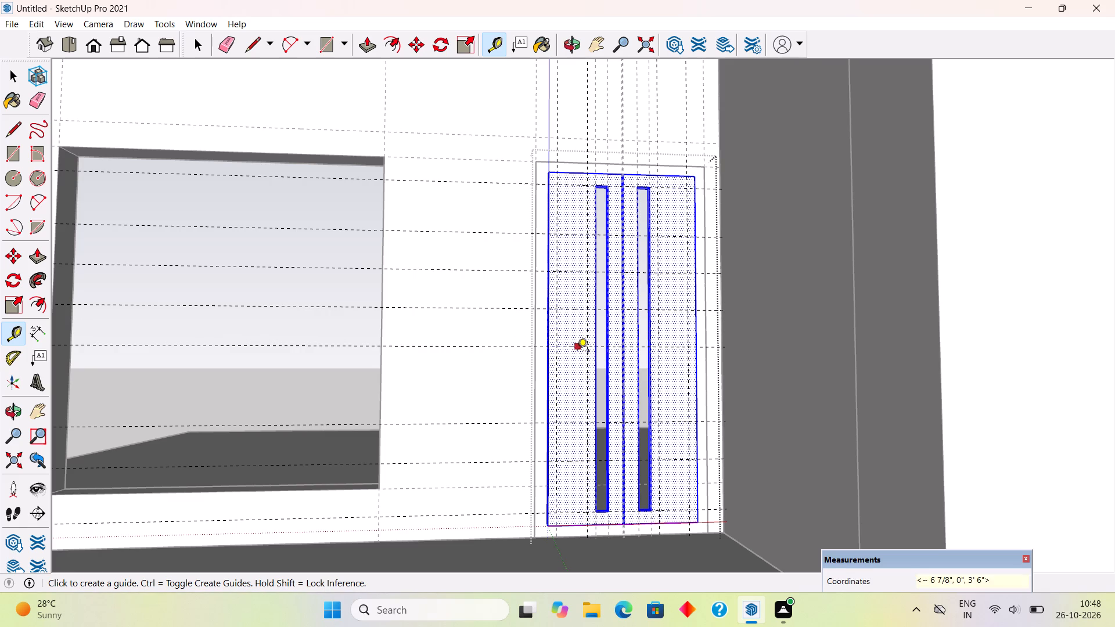
left_click(577, 350)
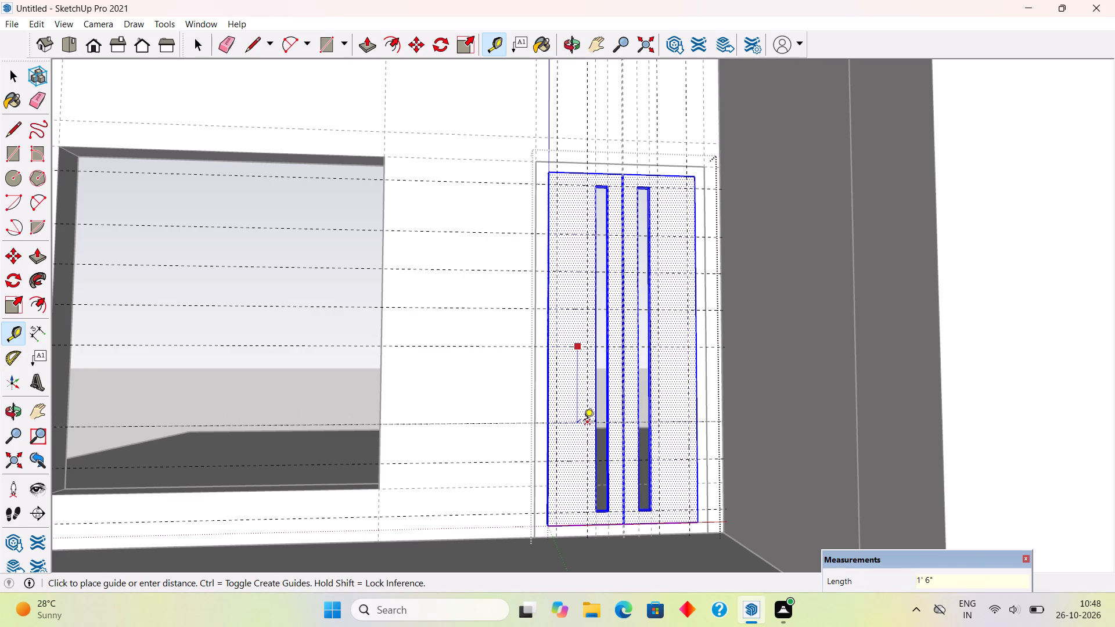
key("9")
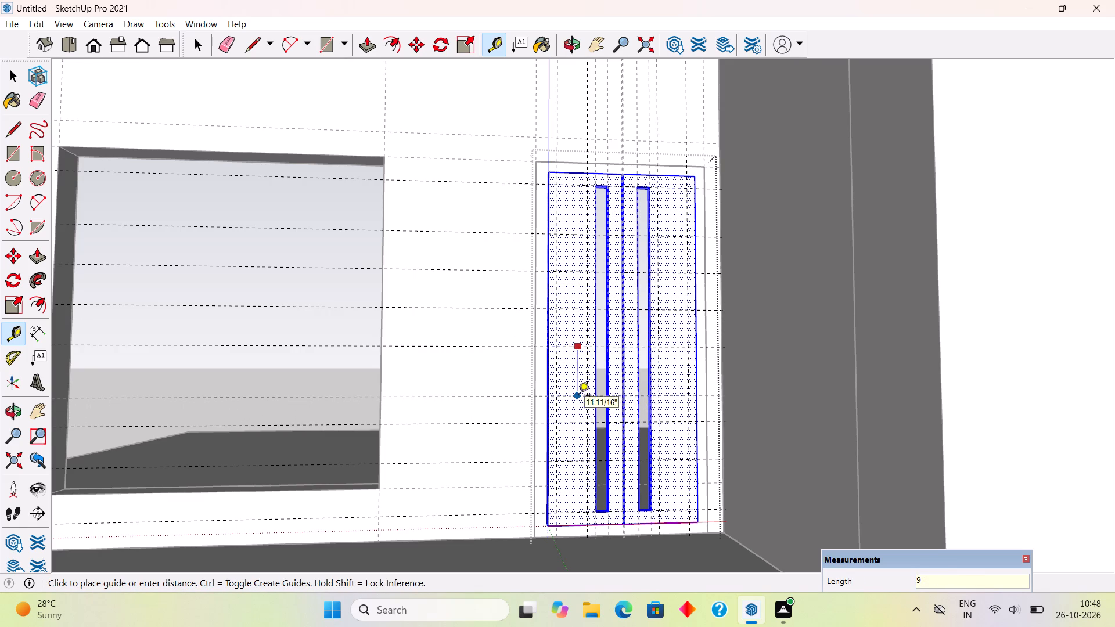
key("shift+quotedbl")
key("Return")
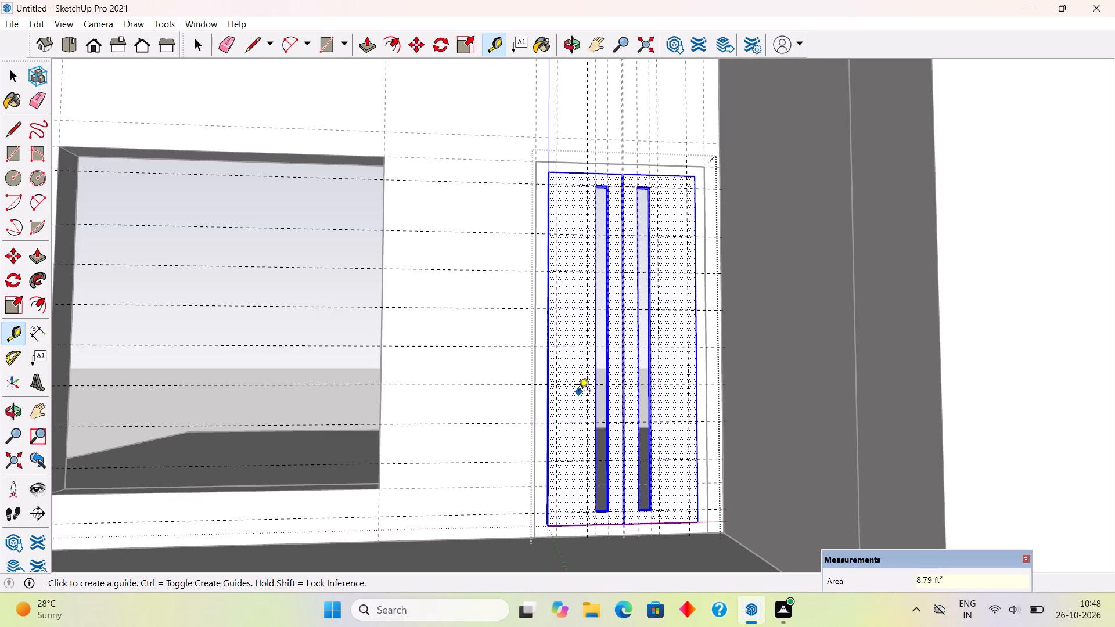
key("space")
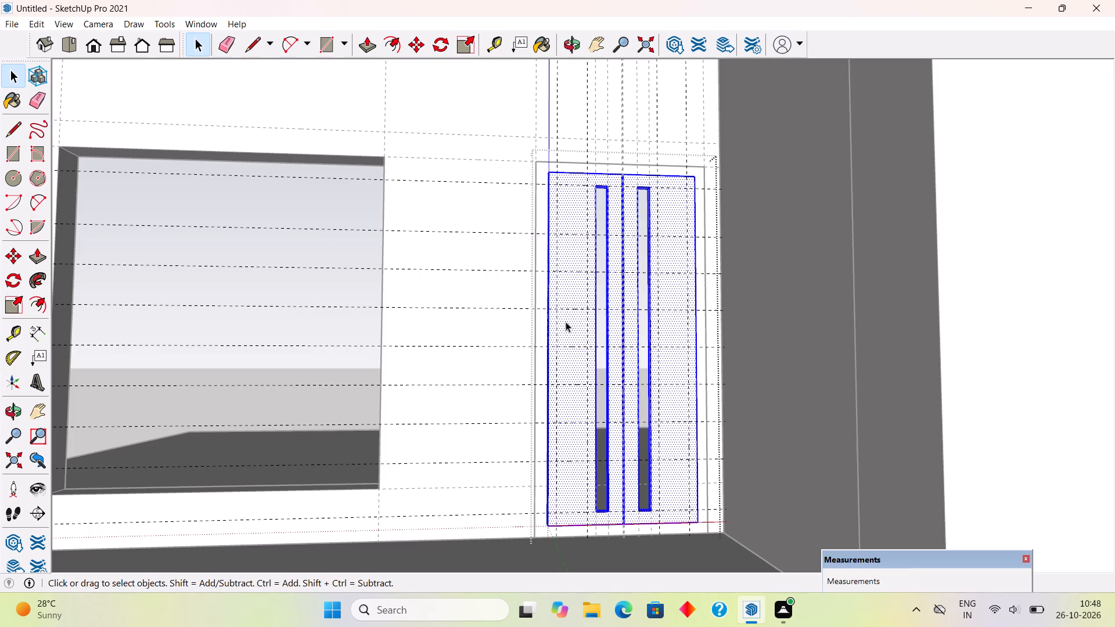
On the left door leaf, draw three rectangles 9" high and about 7 3/8" wide between the guides, leaving 9" gaps between them.
middle_click_drag(567, 334, 616, 418)
scroll(593, 264, "up", 7)
middle_click_drag(590, 251, 536, 242)
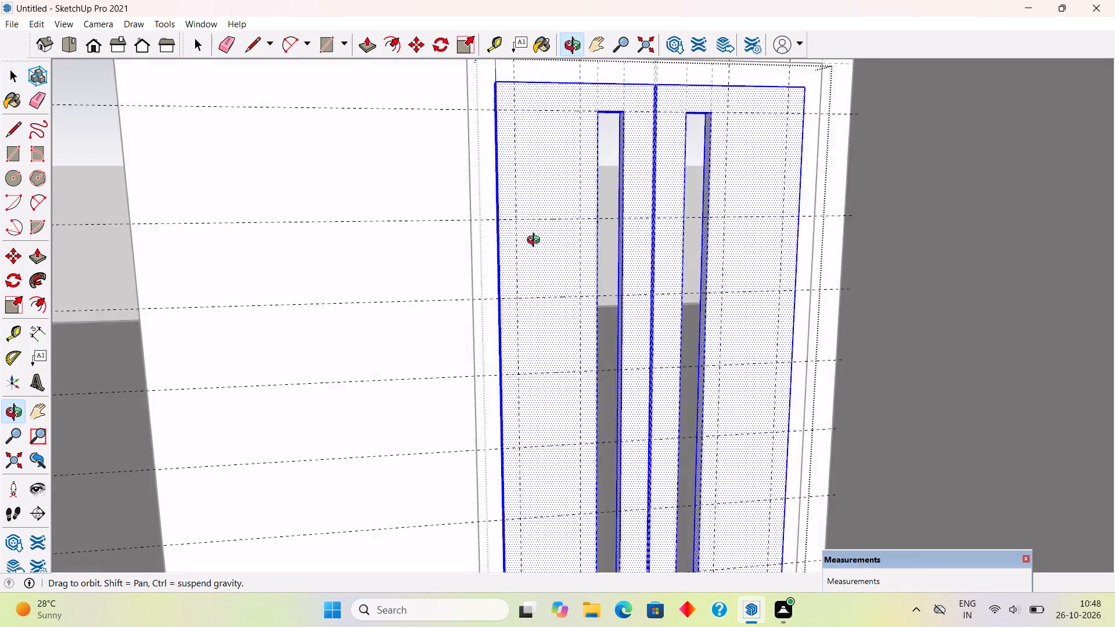
middle_click_drag(536, 242, 523, 239)
key("r")
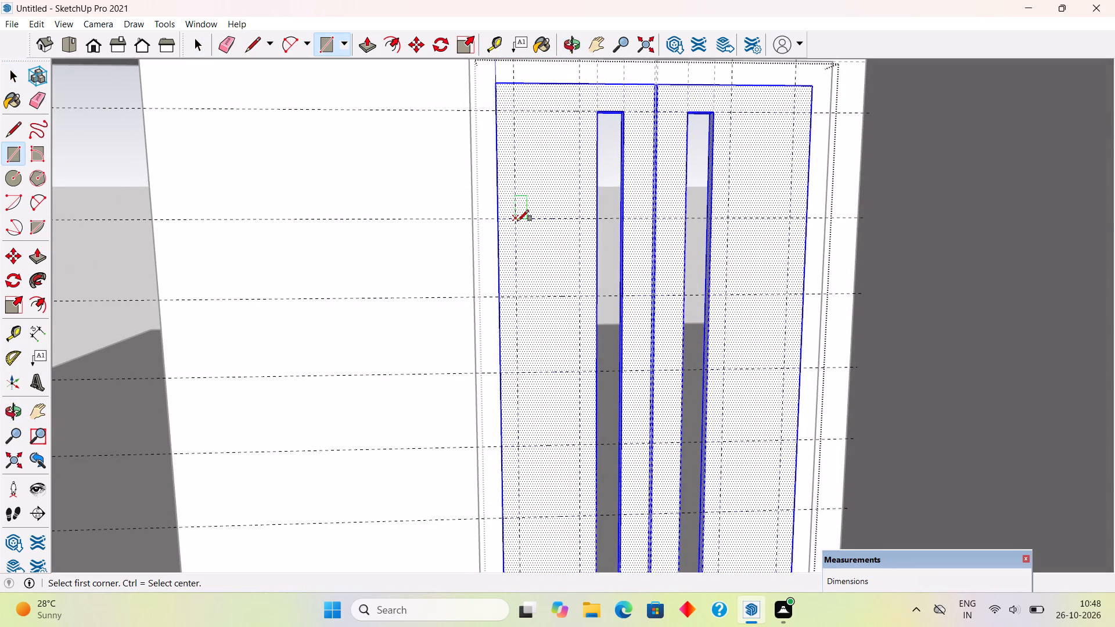
left_click(517, 221)
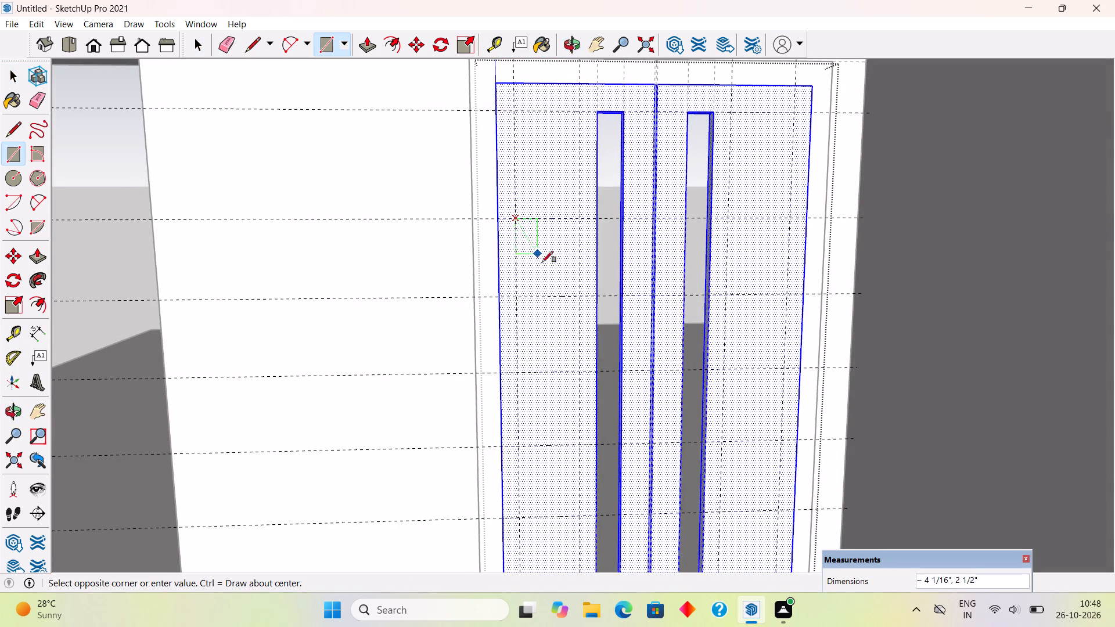
left_click(582, 297)
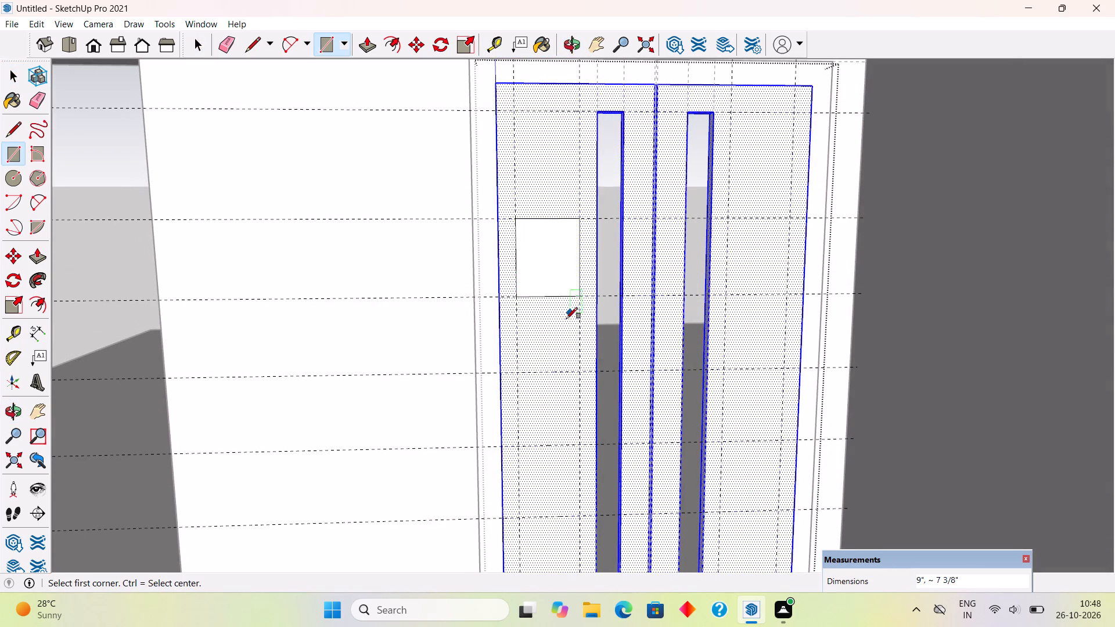
scroll(559, 322, "down", 5)
left_click(534, 355)
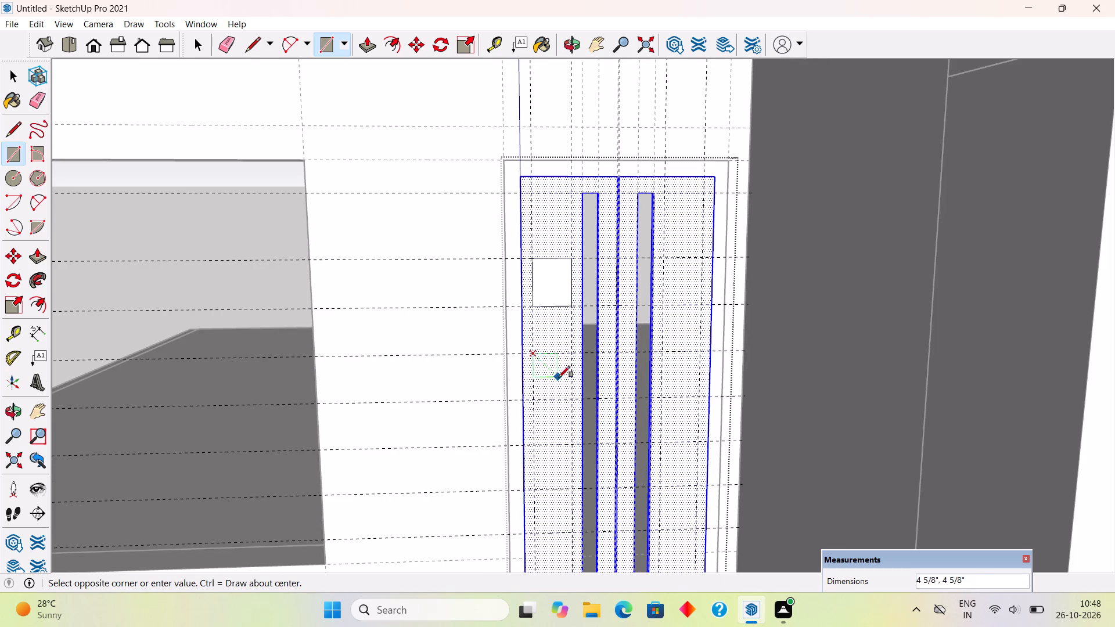
left_click(569, 399)
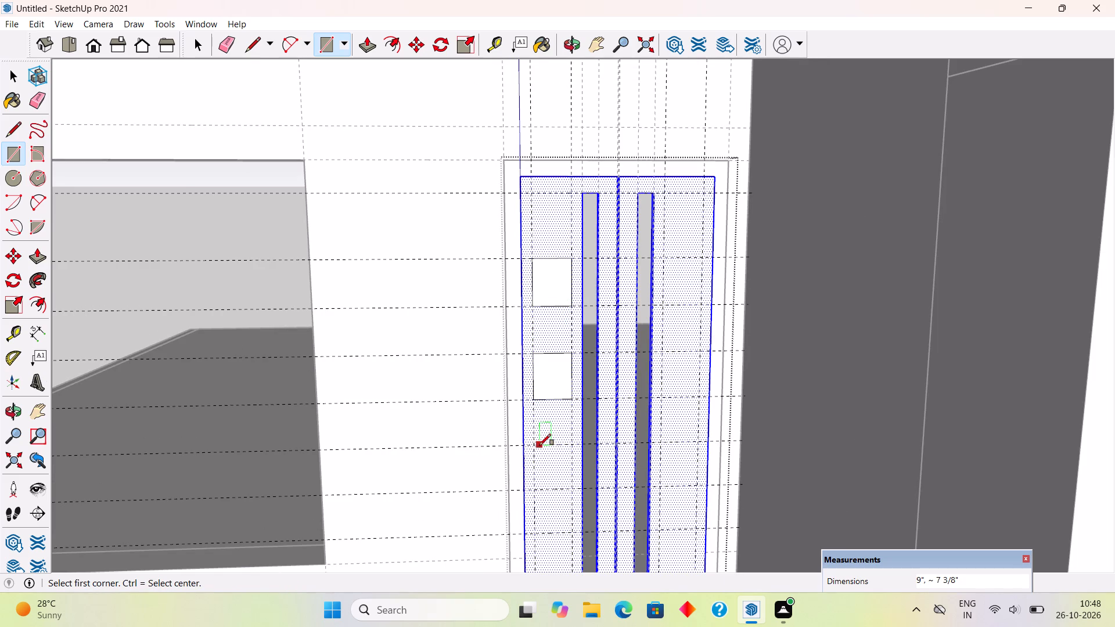
scroll(592, 356, "down", 5)
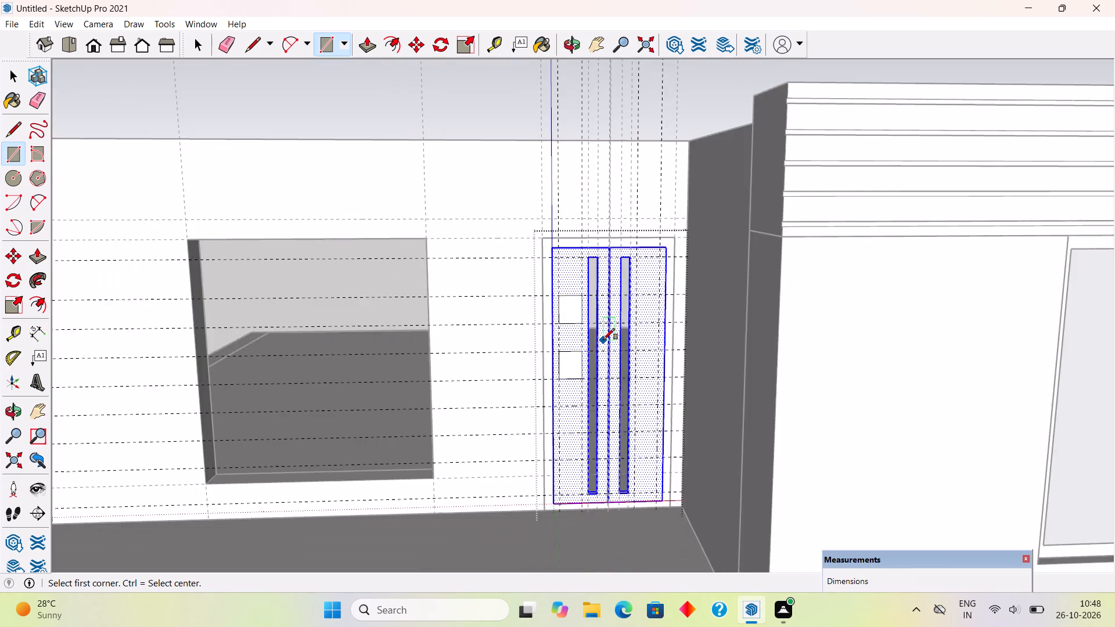
scroll(558, 470, "up", 5)
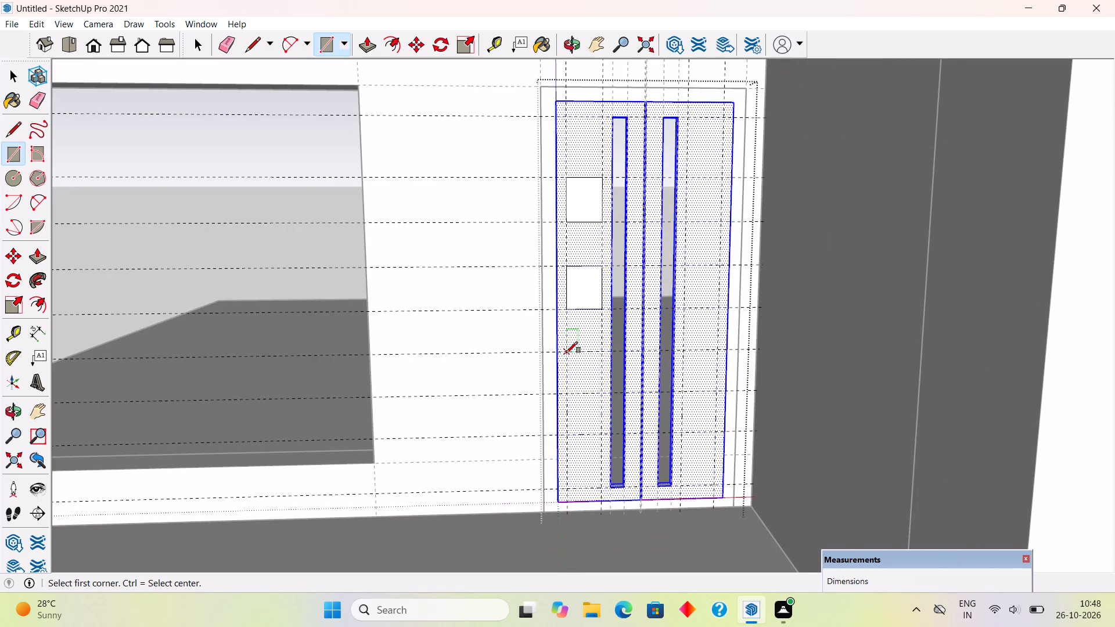
left_click(569, 353)
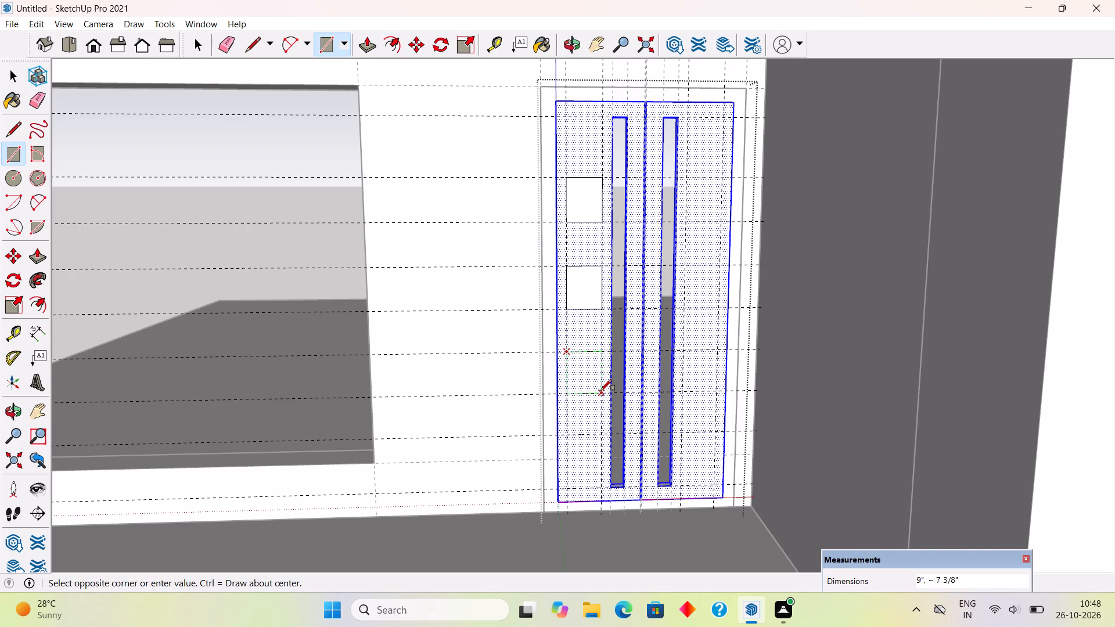
left_click(600, 391)
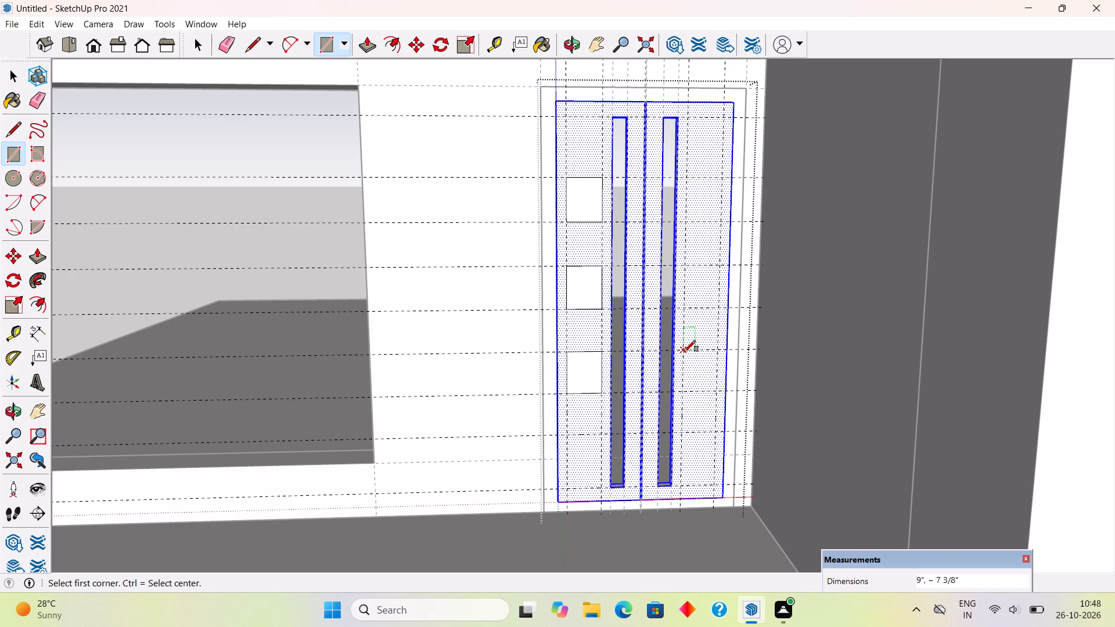
On the right door leaf, draw three matching 9" by about 7 3/8" rectangles, level with those on the left leaf.
left_click(684, 352)
left_click(715, 391)
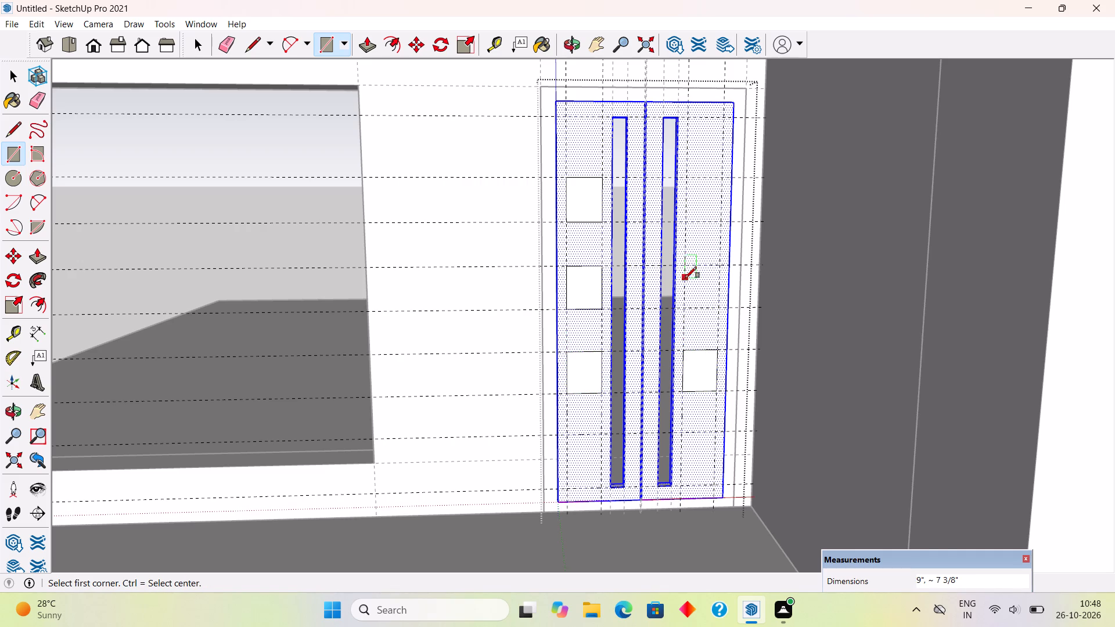
left_click(684, 265)
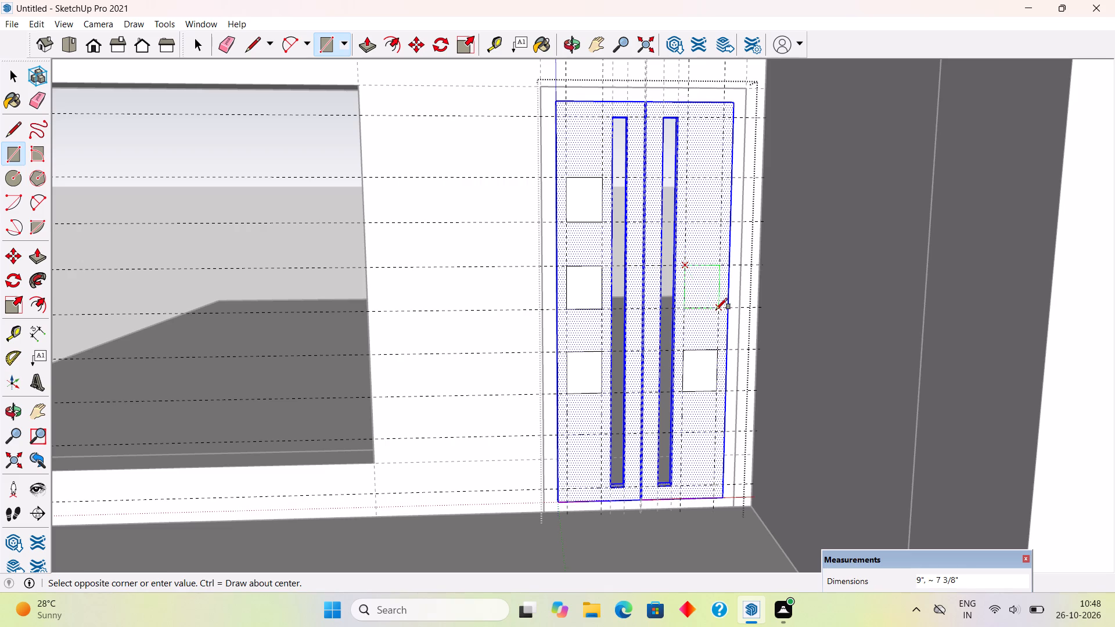
left_click(717, 309)
left_click(689, 177)
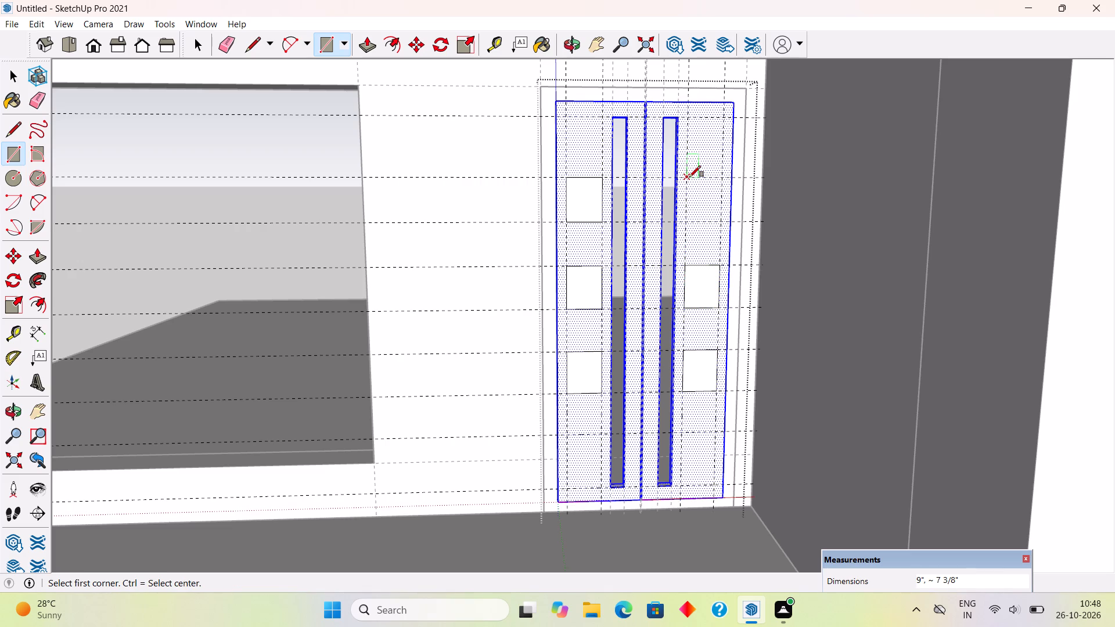
left_click(719, 219)
Start an offset on the lowest rectangle of the left door leaf.
middle_click_drag(780, 394, 811, 394)
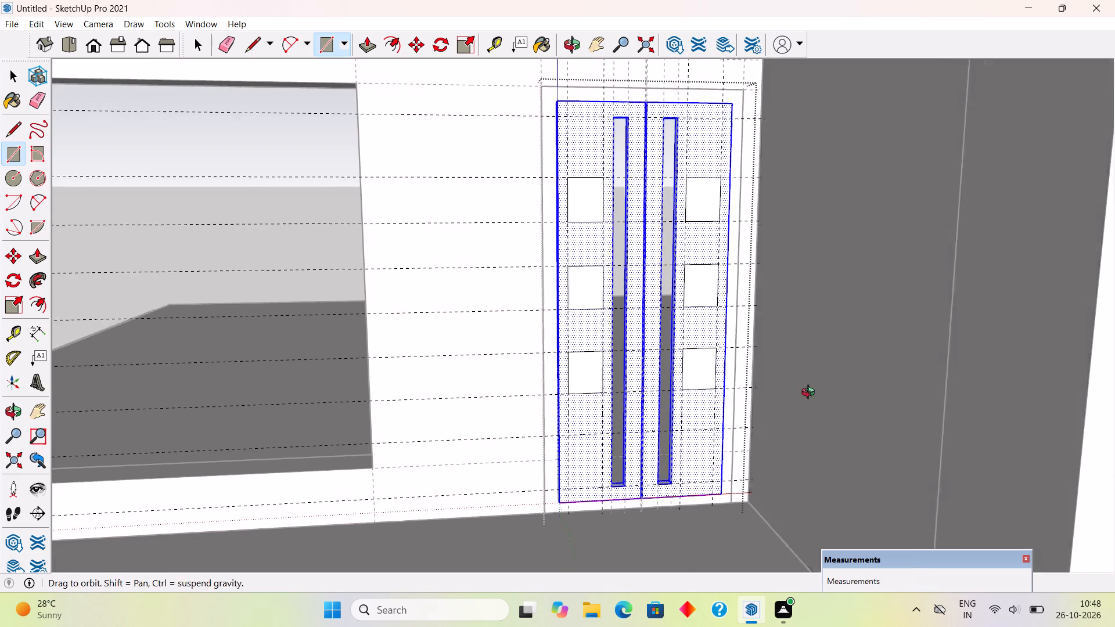
middle_click_drag(811, 394, 826, 395)
scroll(564, 322, "up", 3)
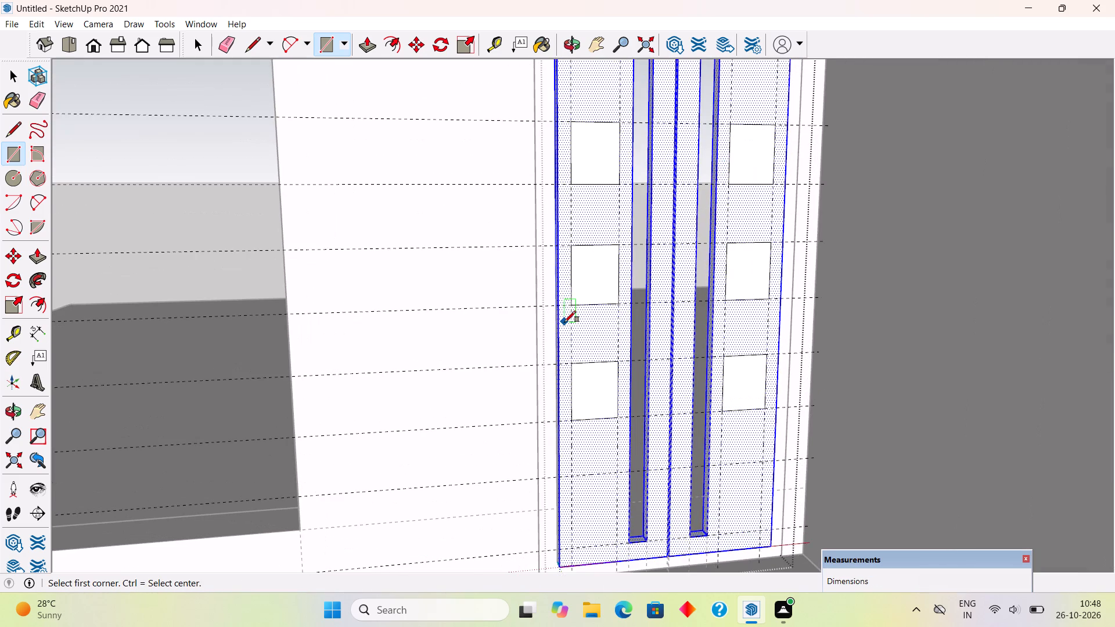
key("t")
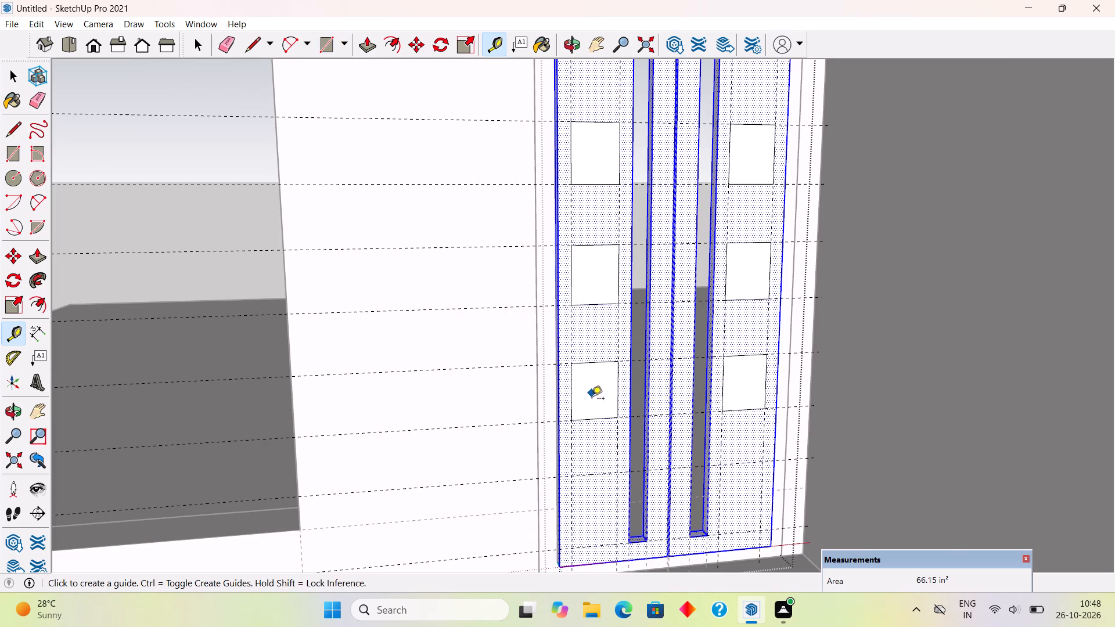
key("f")
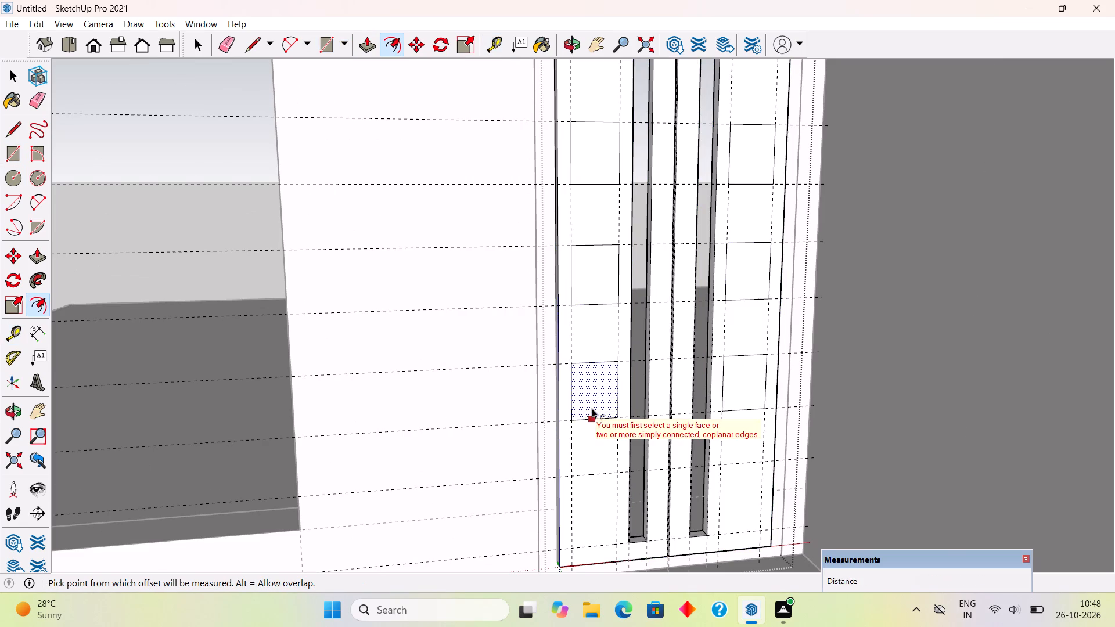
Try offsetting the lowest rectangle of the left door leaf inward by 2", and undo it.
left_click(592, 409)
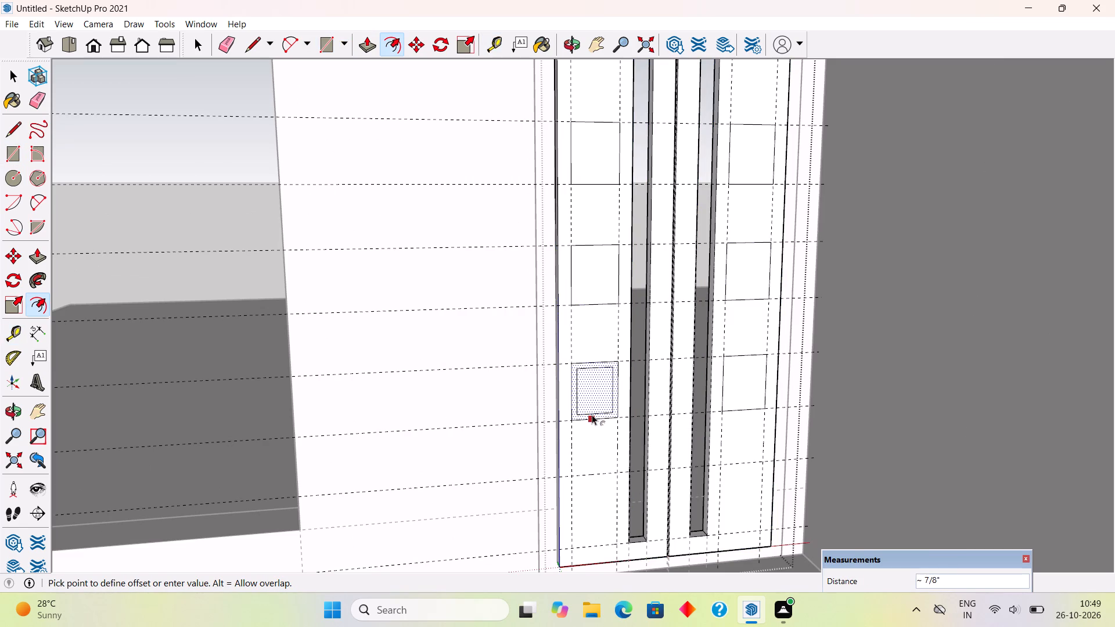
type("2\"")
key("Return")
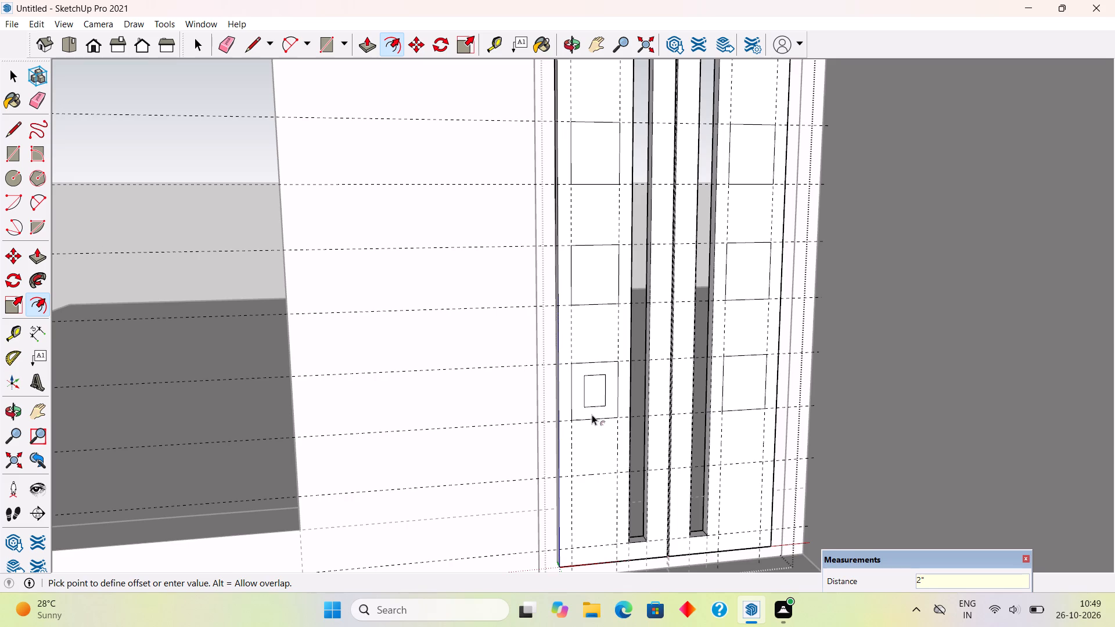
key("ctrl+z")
Offset the lowest and middle rectangles of the left door leaf inward by 1".
scroll(592, 415, "up", 3)
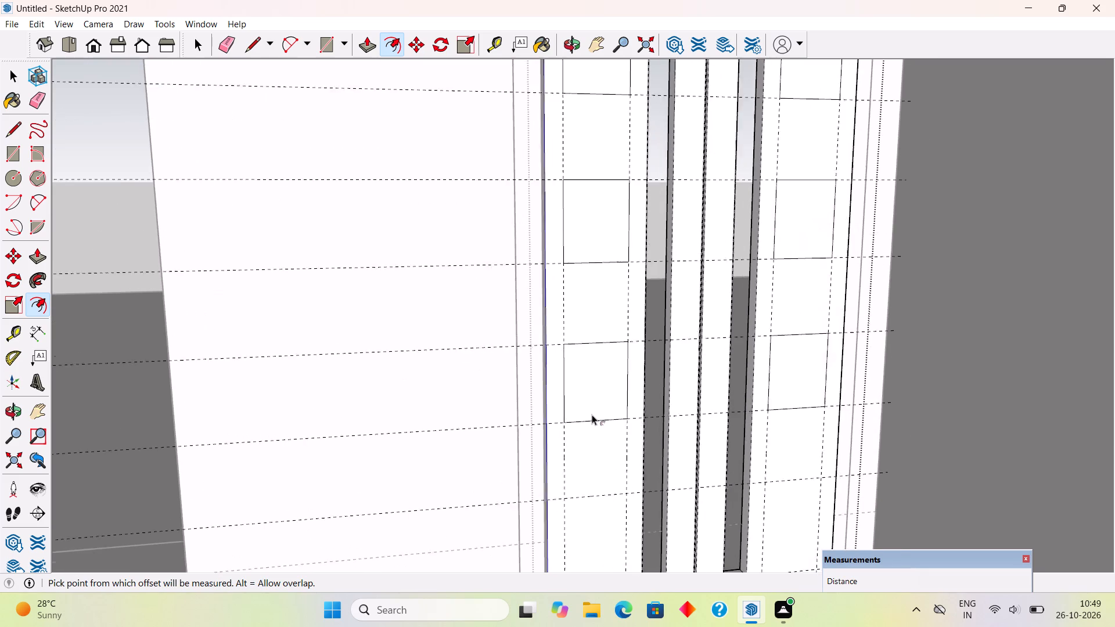
scroll(592, 415, "up", 1)
left_click(591, 414)
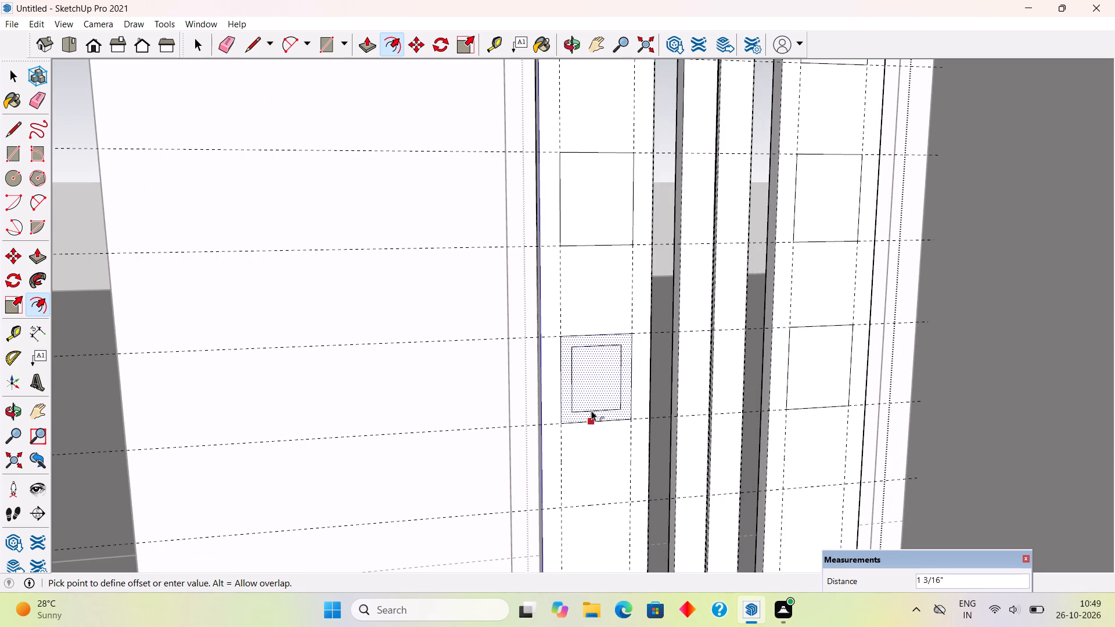
type("1\"")
key("Return")
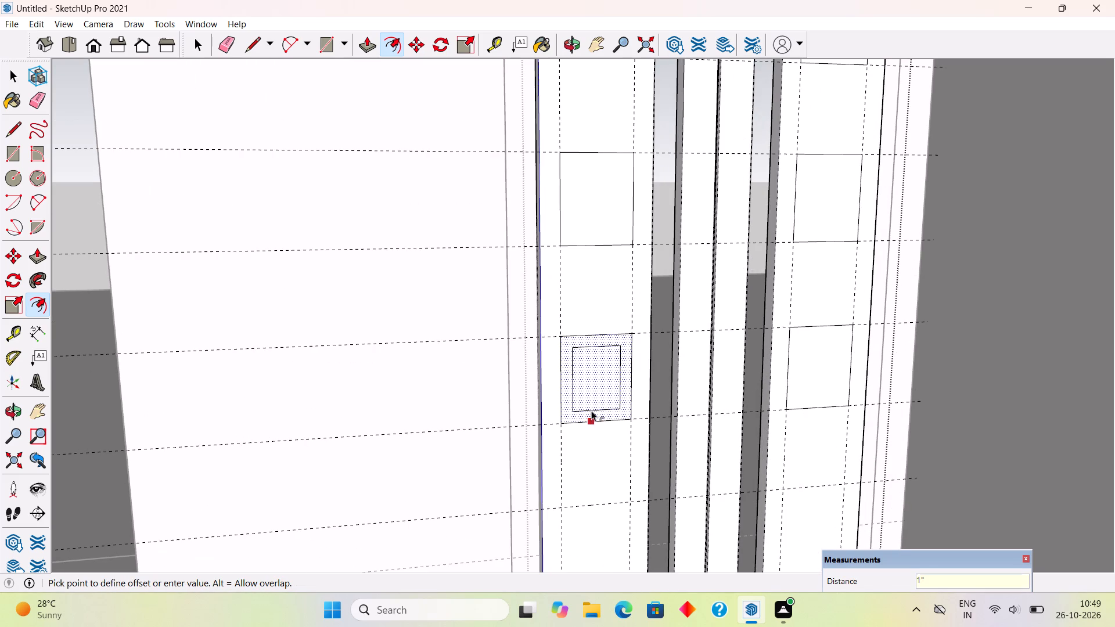
left_click(599, 240)
type("1\"")
key("Return")
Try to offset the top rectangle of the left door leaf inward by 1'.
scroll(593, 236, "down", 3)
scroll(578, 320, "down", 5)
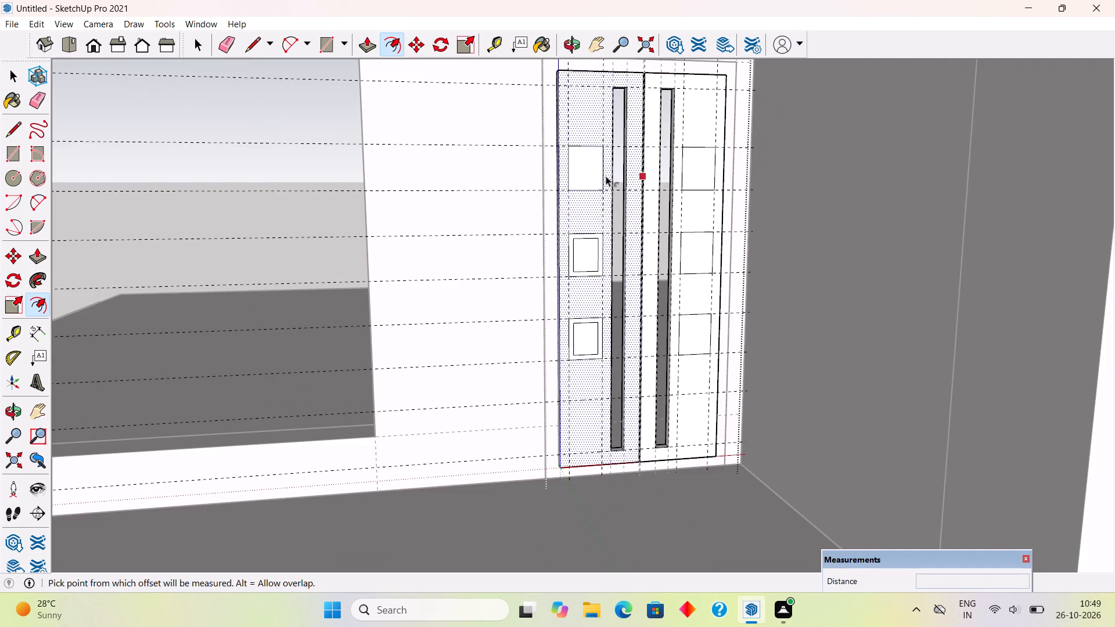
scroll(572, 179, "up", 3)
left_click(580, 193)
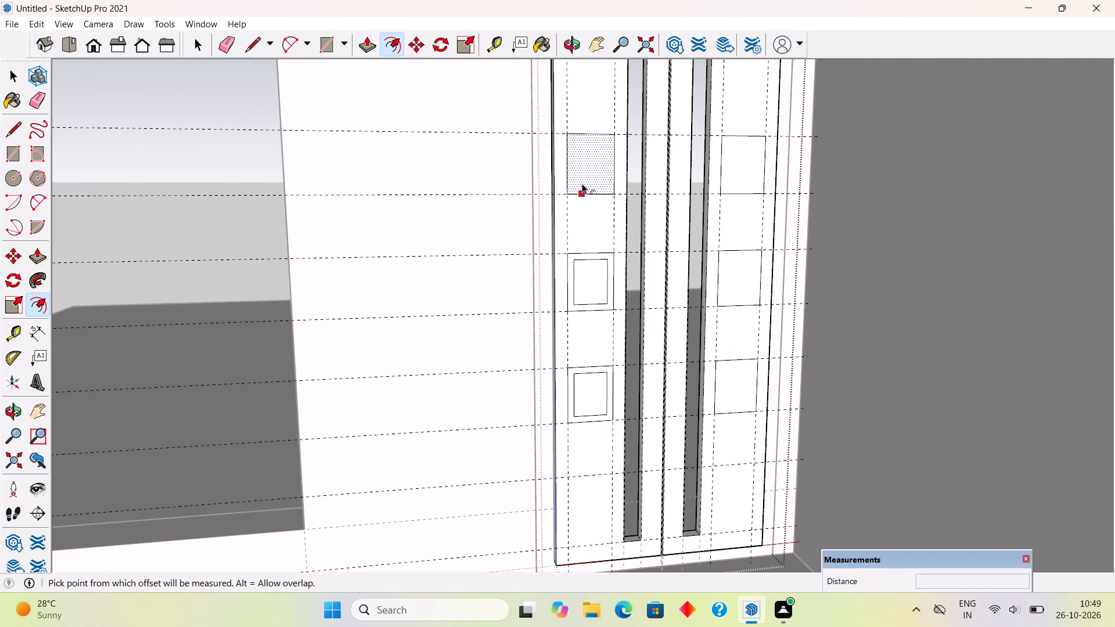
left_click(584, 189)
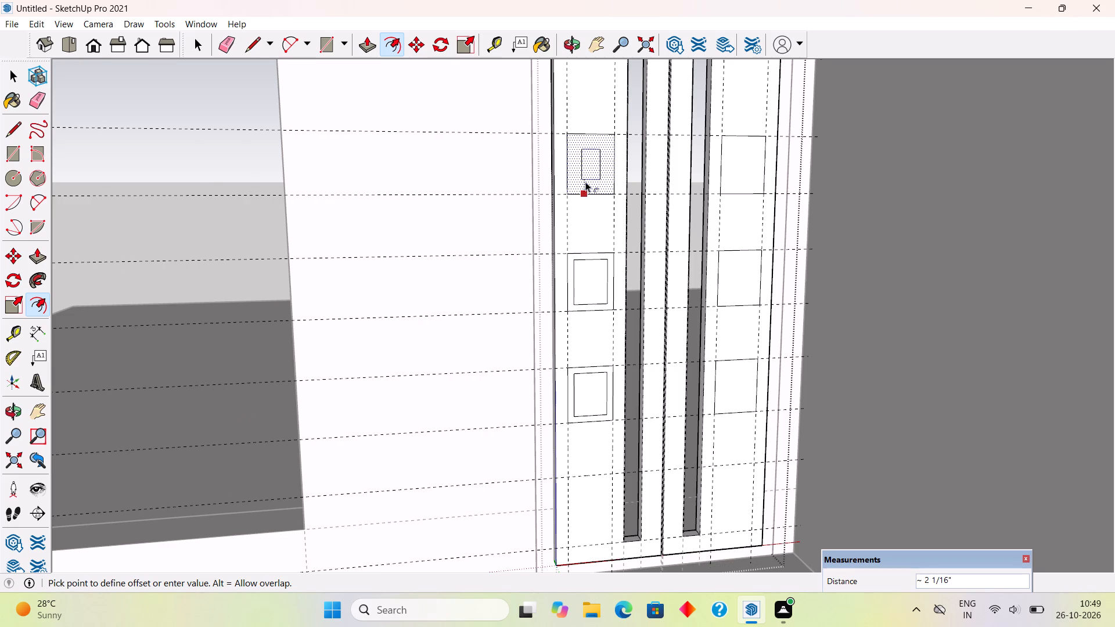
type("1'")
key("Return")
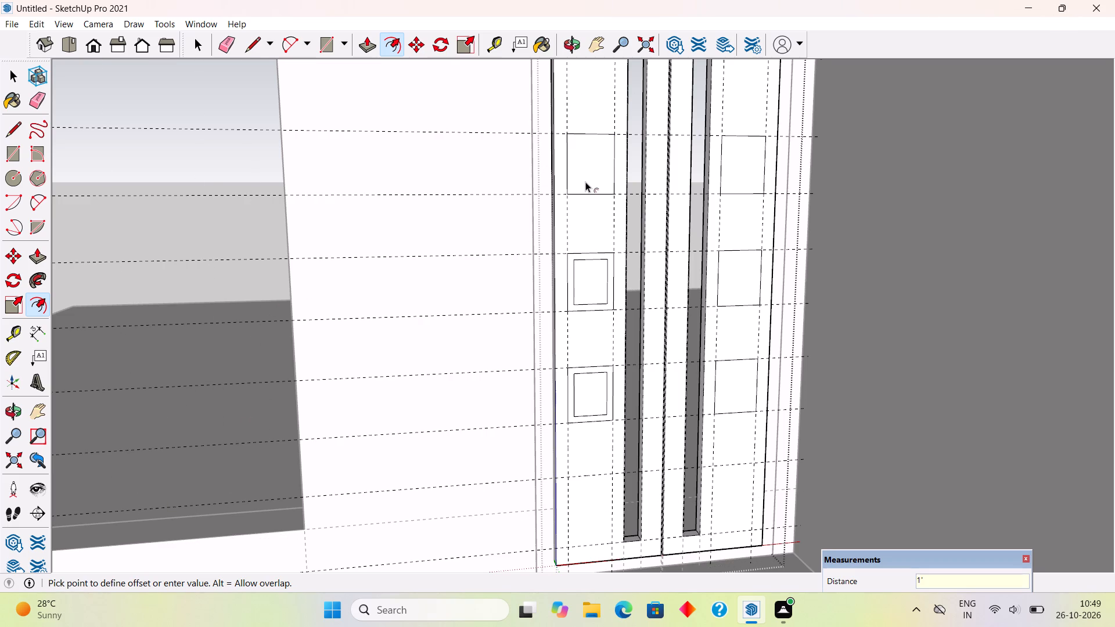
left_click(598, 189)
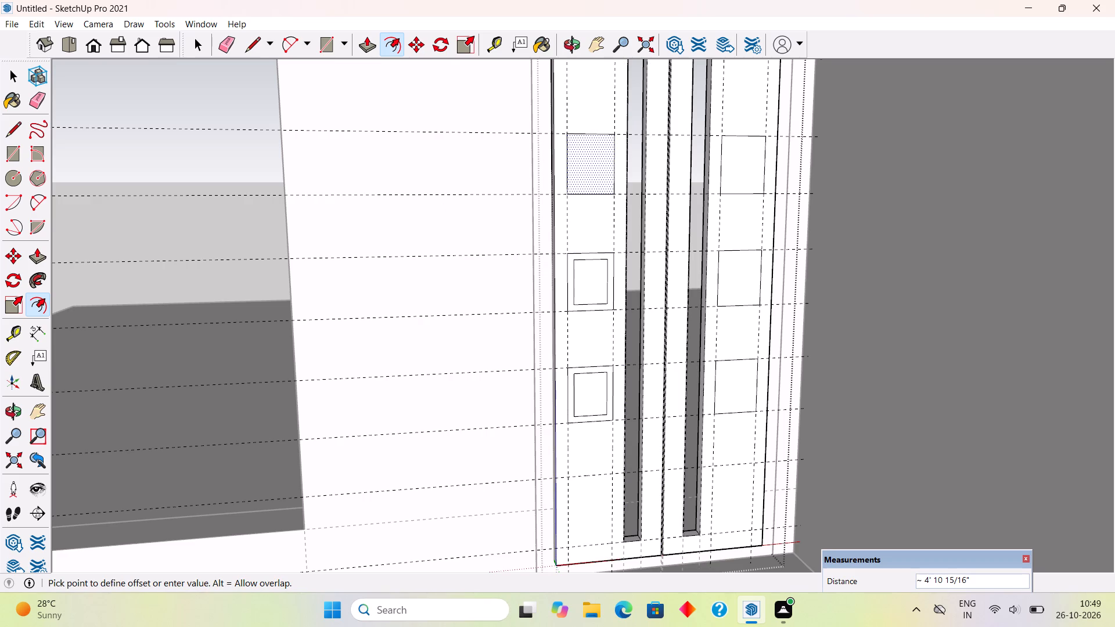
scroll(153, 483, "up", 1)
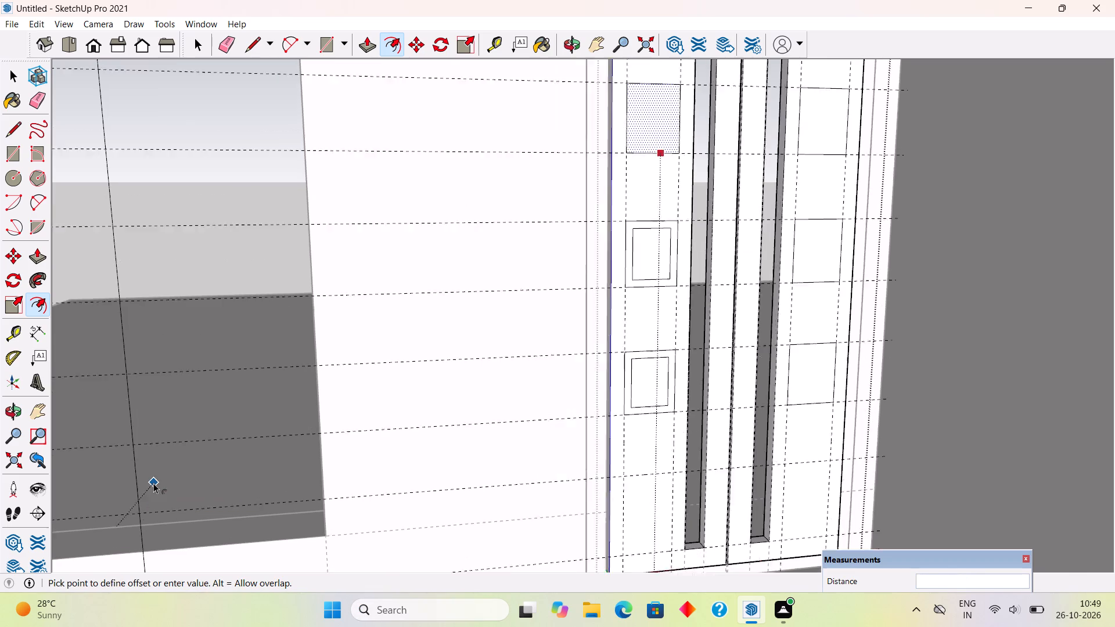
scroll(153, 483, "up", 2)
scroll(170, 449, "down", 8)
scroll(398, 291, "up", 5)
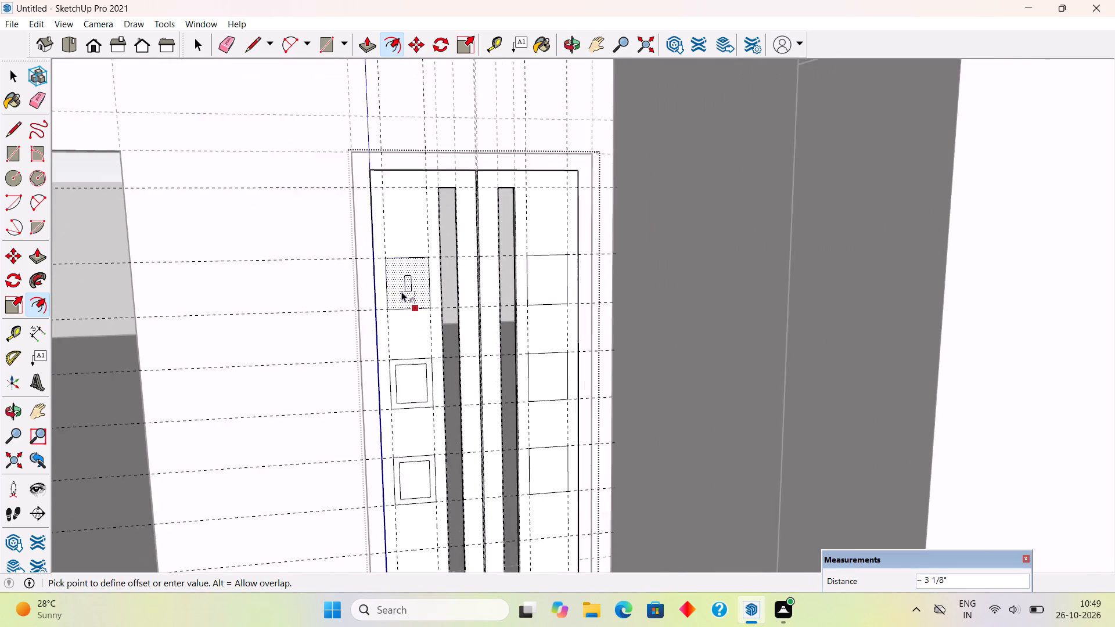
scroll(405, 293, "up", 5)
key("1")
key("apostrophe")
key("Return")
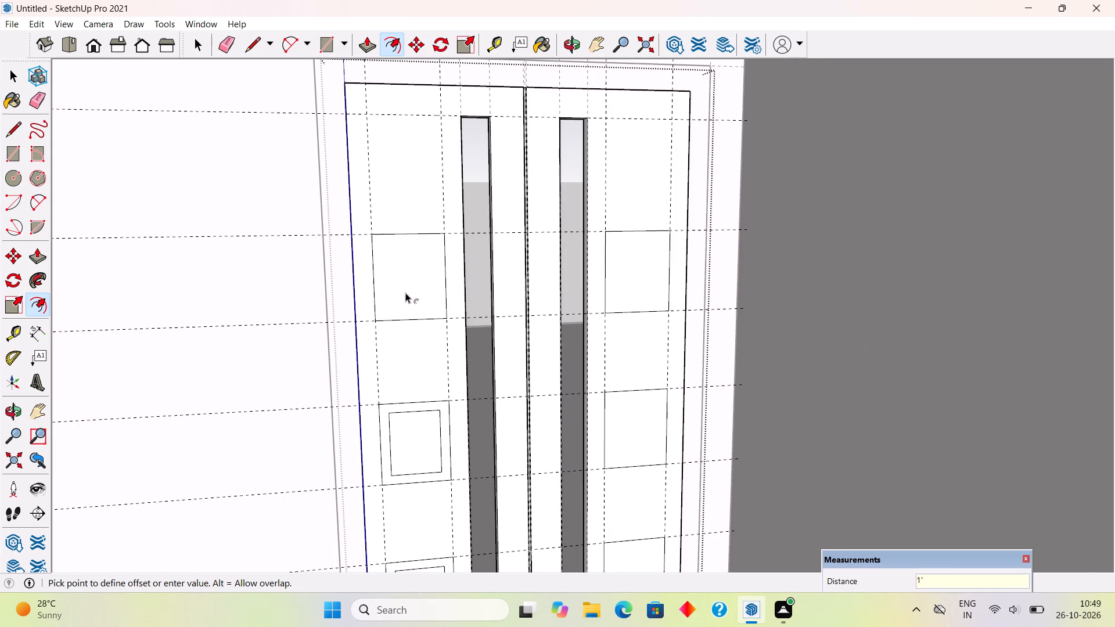
Offset the top rectangle of the left door leaf inward by 1".
left_click(411, 311)
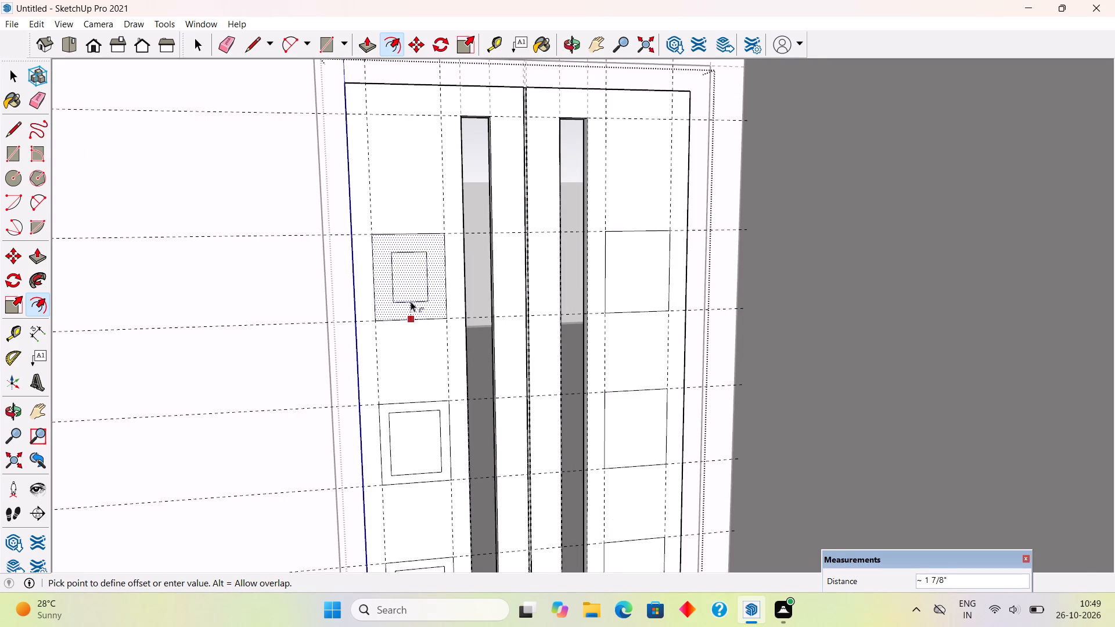
type("1\"")
key("Return")
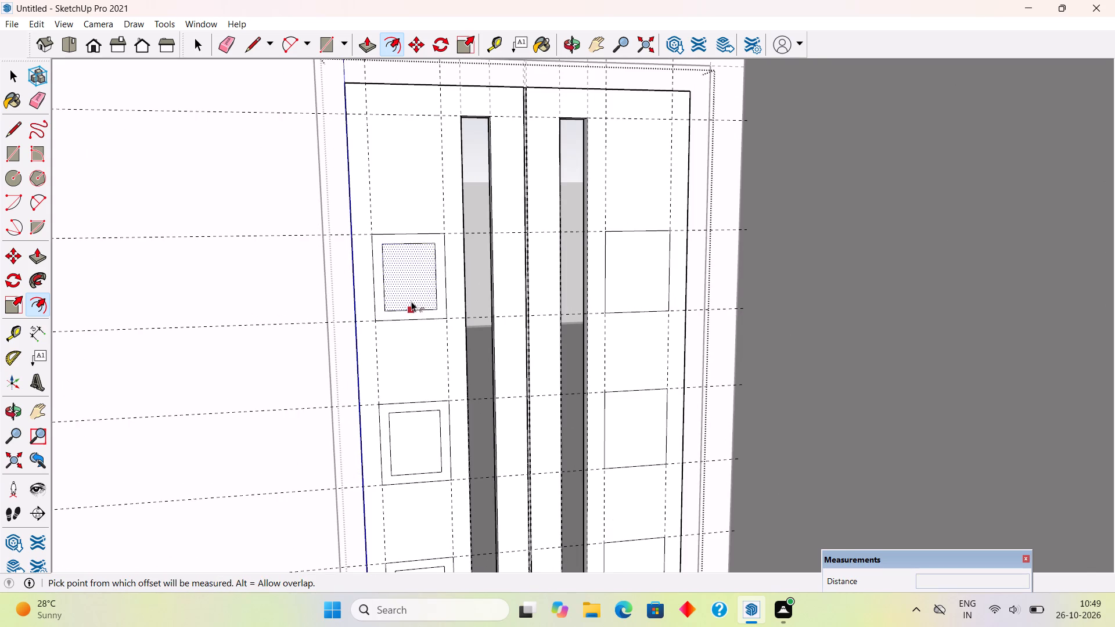
Offset the top, middle and lowest rectangles of the right door leaf inward by 1" each.
left_click(636, 307)
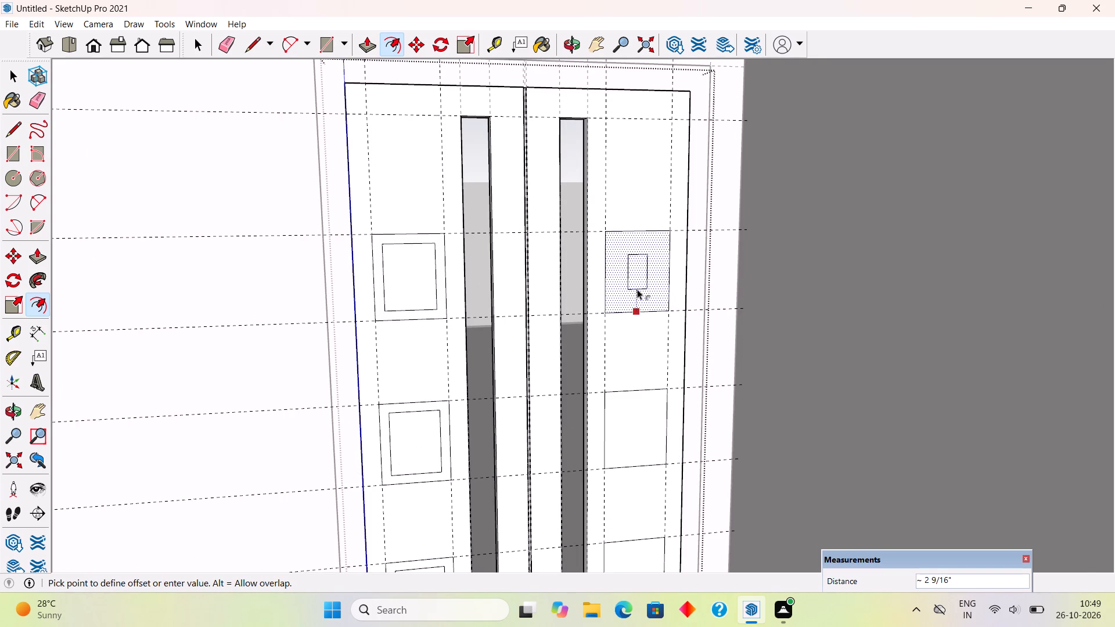
type("1\"")
key("Return")
scroll(637, 269, "down", 2)
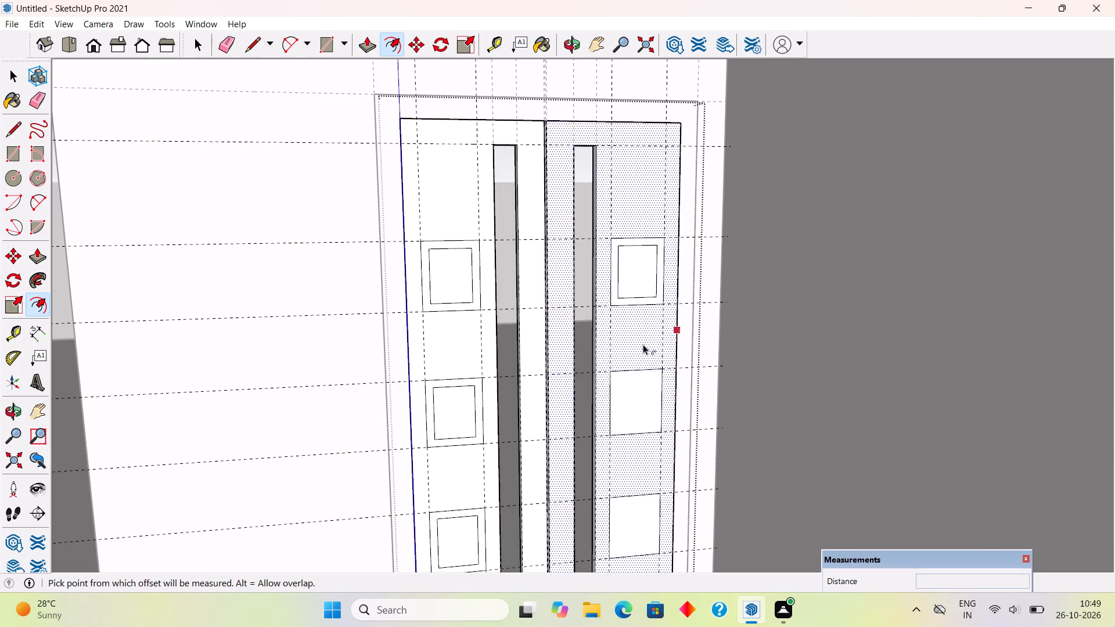
left_click(636, 426)
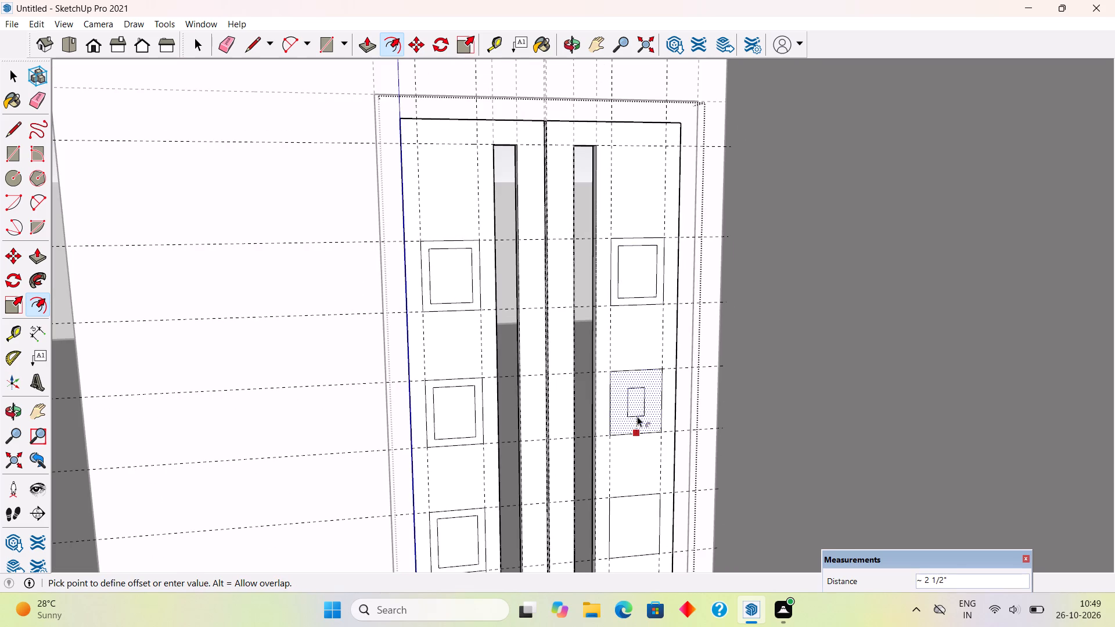
type("1\"")
key("Return")
scroll(587, 210, "down", 4)
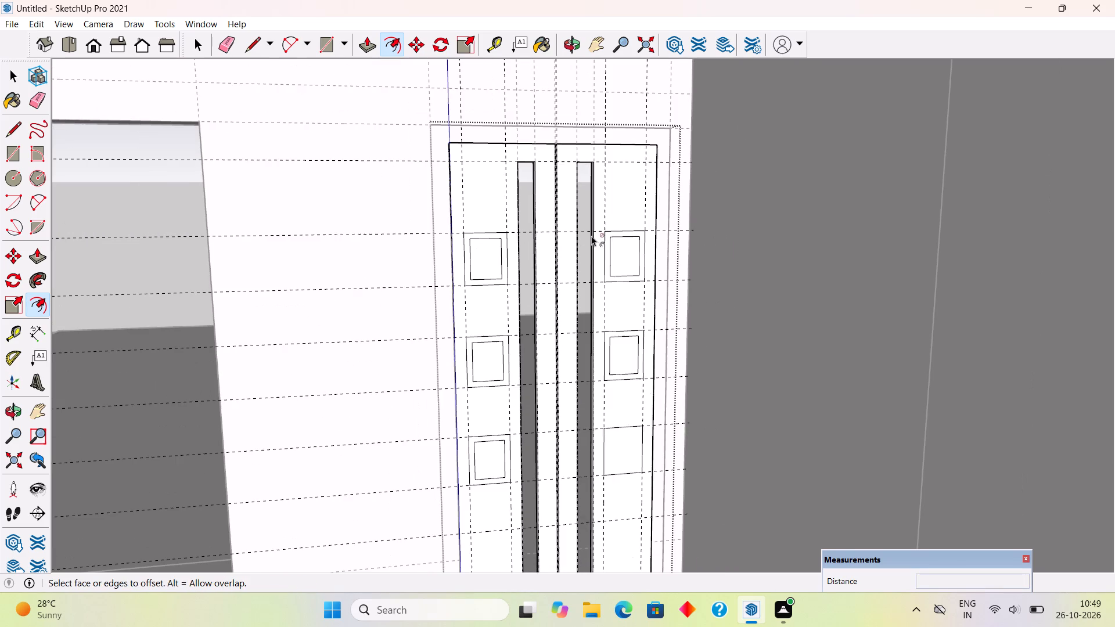
left_click(620, 469)
type("1\"")
key("Return")
key("space")
Pull the borders of the three left-leaf panels outward by 1/2" with Push/Pull.
scroll(483, 477, "up", 5)
key("p")
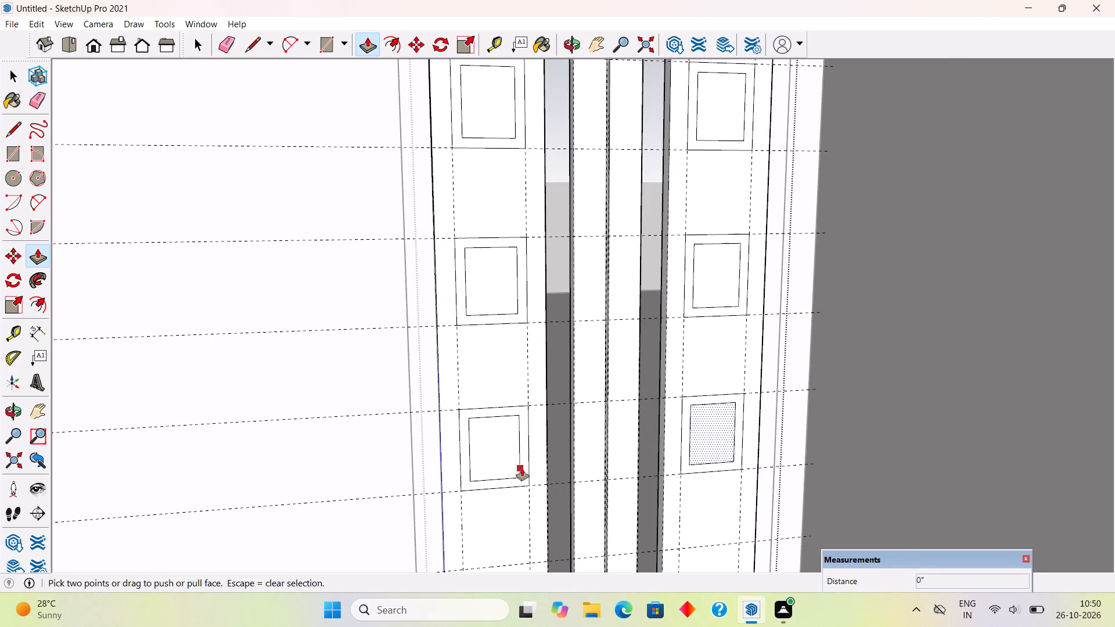
key("space")
left_click(524, 472)
key("p")
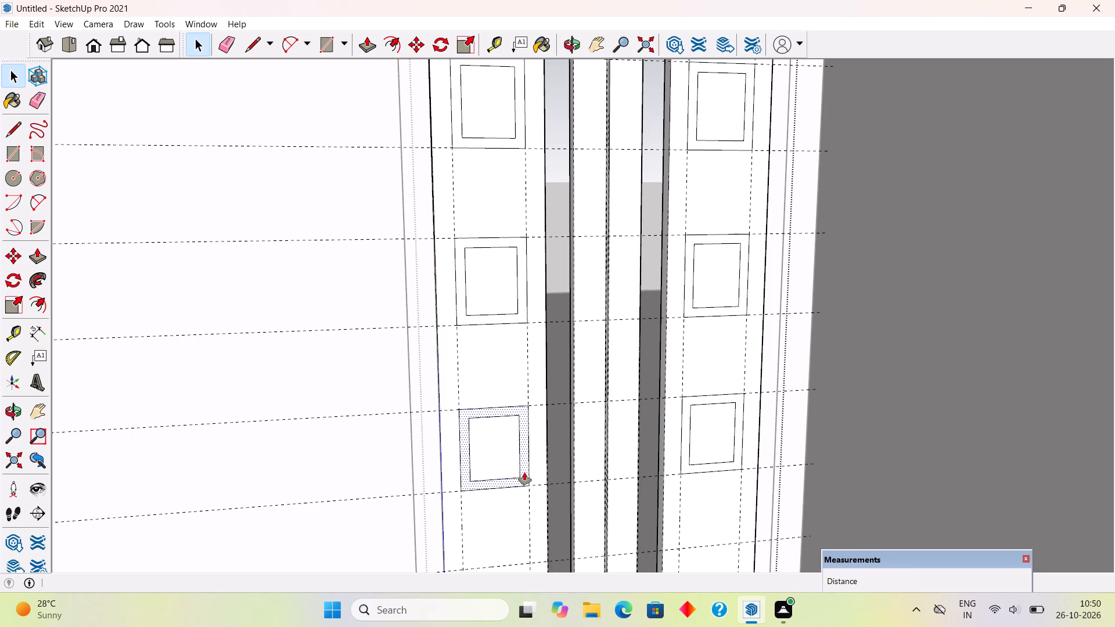
left_click(524, 473)
type(".5")
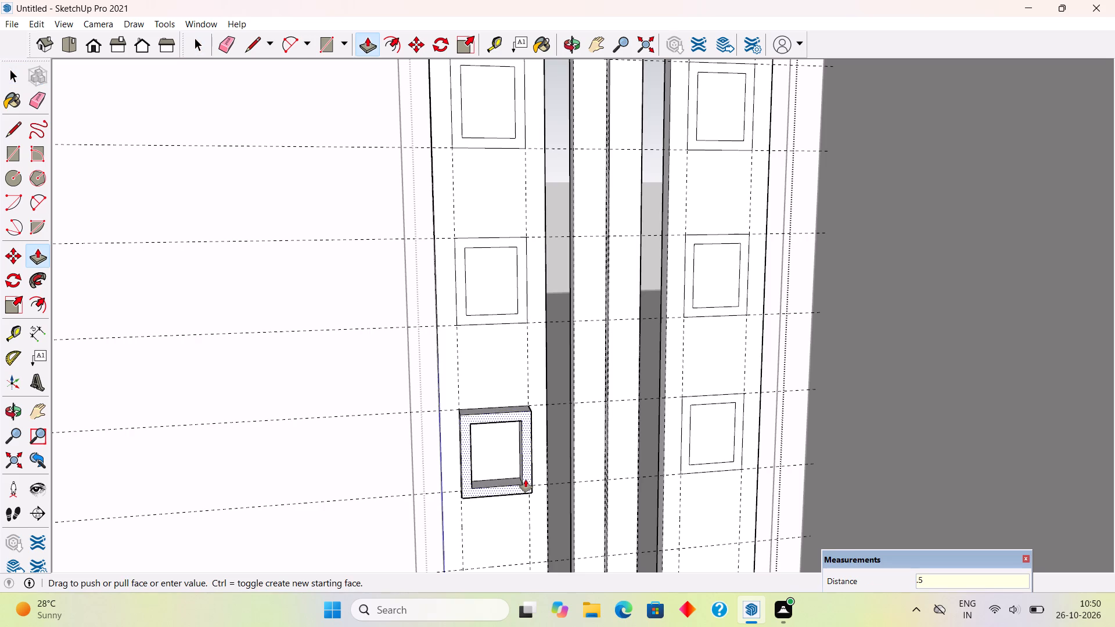
key("shift+quotedbl")
key("Return")
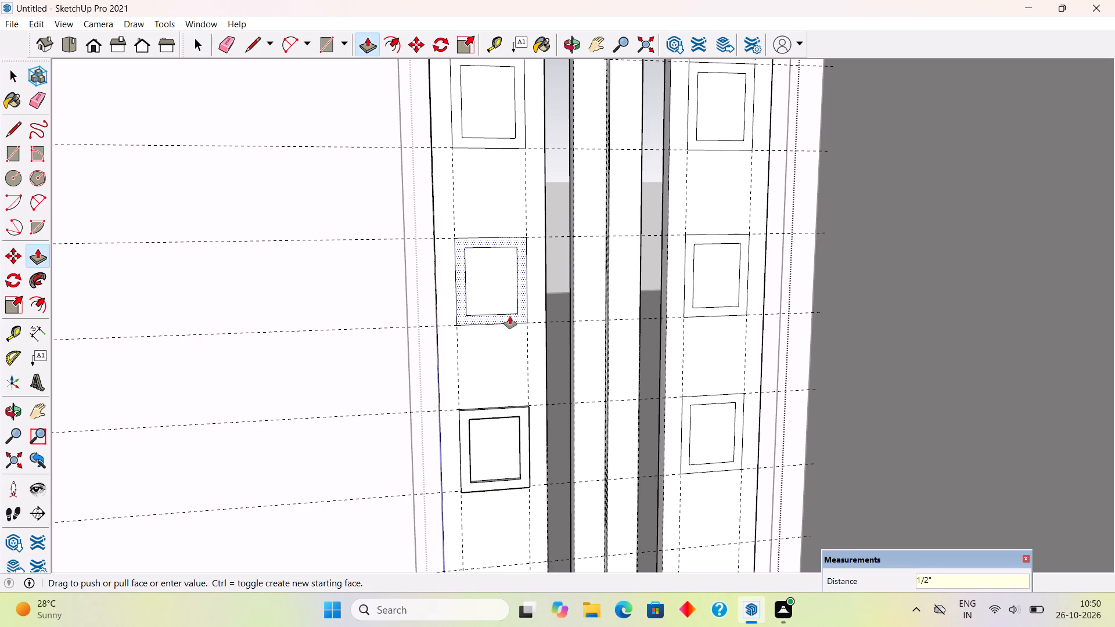
double_click(510, 316)
double_click(513, 141)
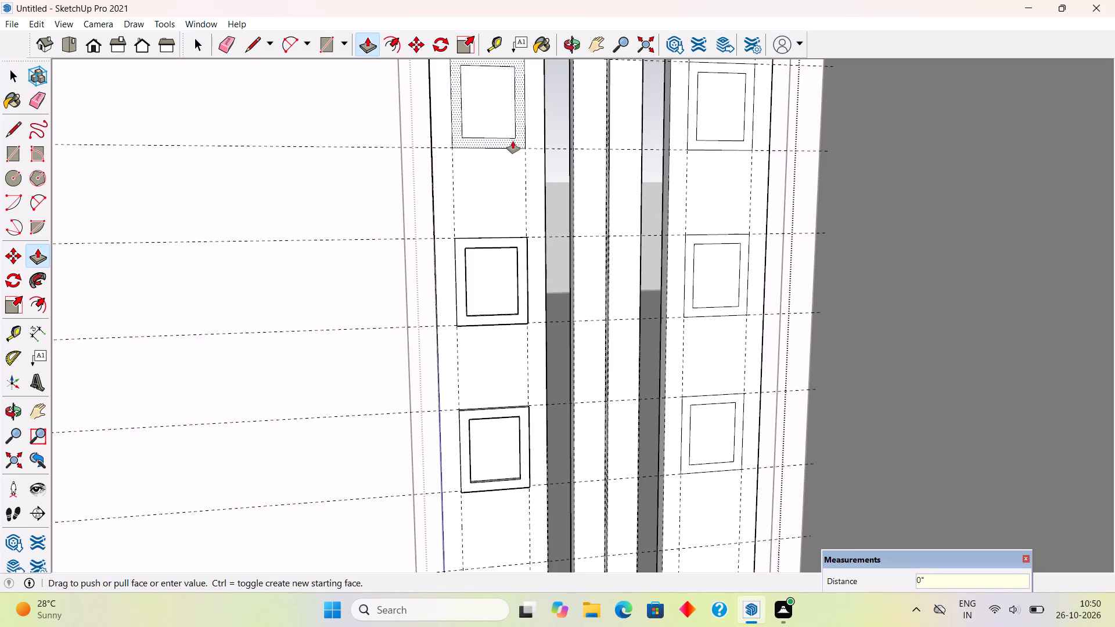
Pull the borders of the three right-leaf panels outward by the same 1/2" and leave the door group.
double_click(697, 146)
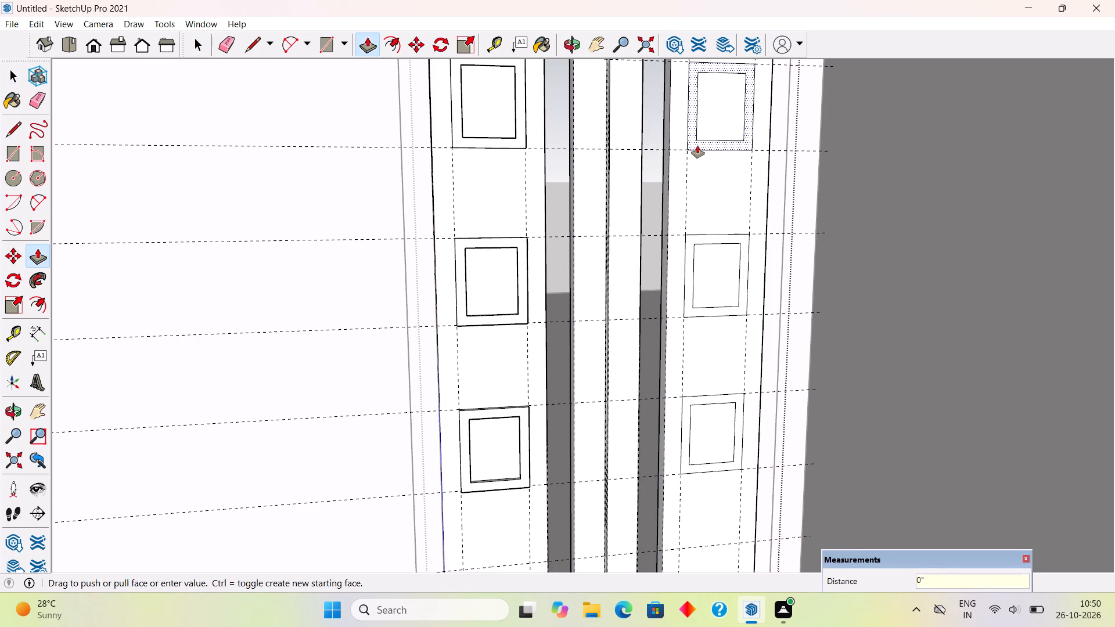
double_click(692, 265)
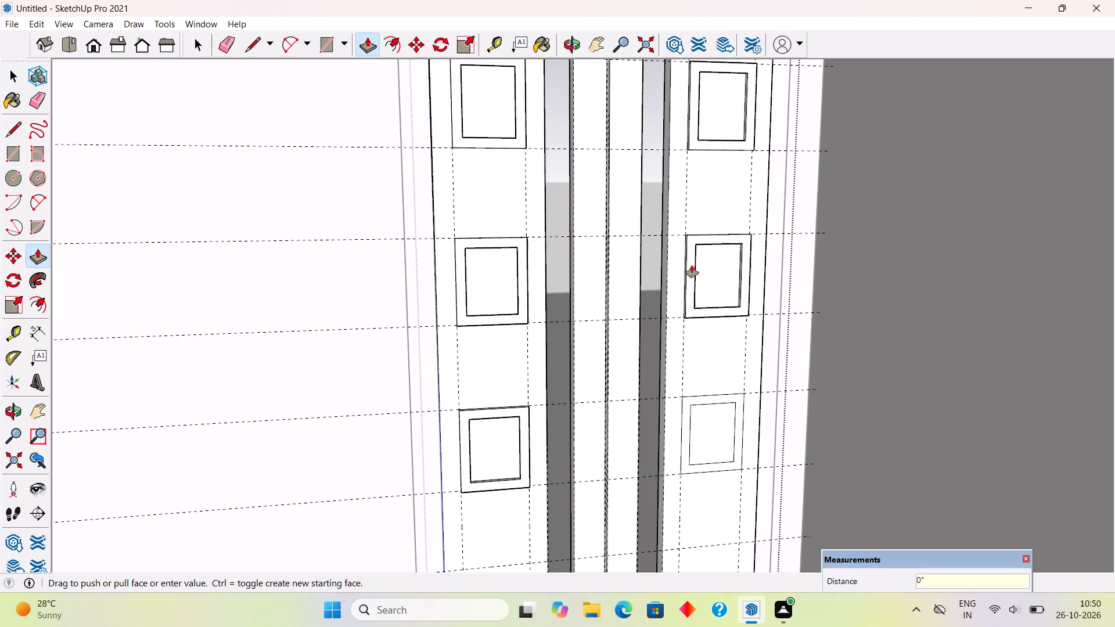
double_click(701, 400)
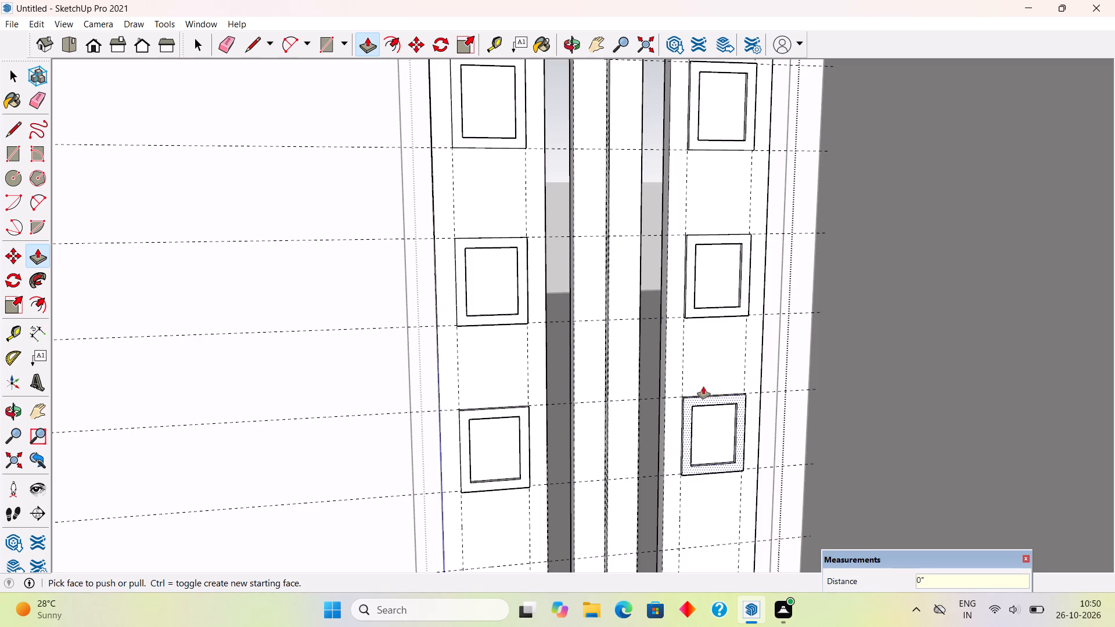
key("space")
scroll(700, 369, "down", 13)
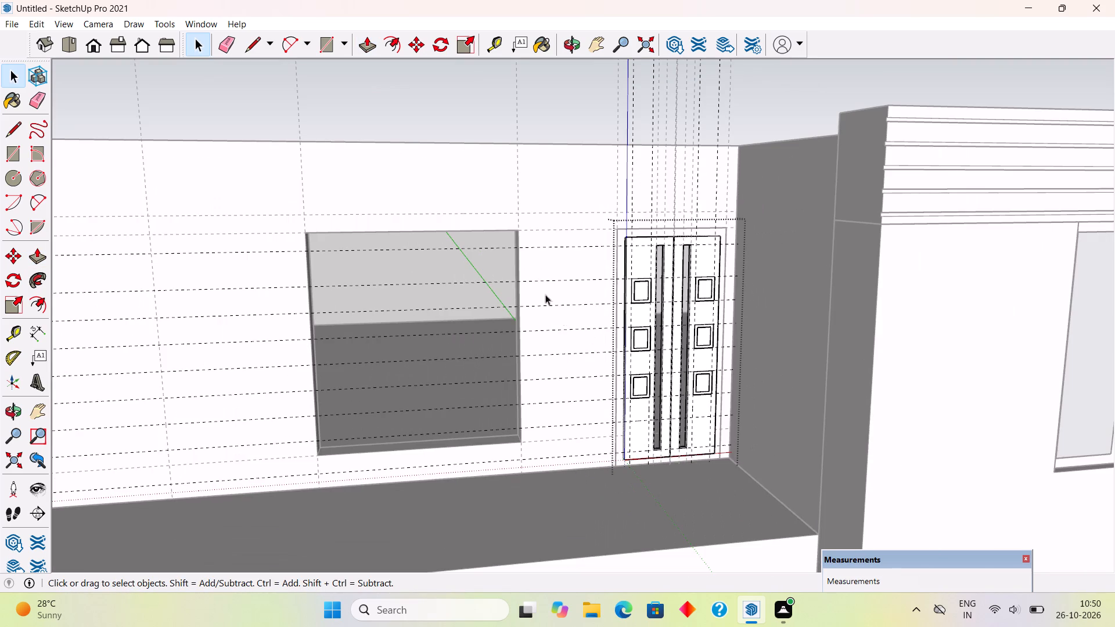
left_click(472, 265)
Select the double door group and move it 2" back toward the wall, starting from its lower left corner.
middle_click_drag(591, 403, 808, 481)
scroll(591, 437, "up", 5)
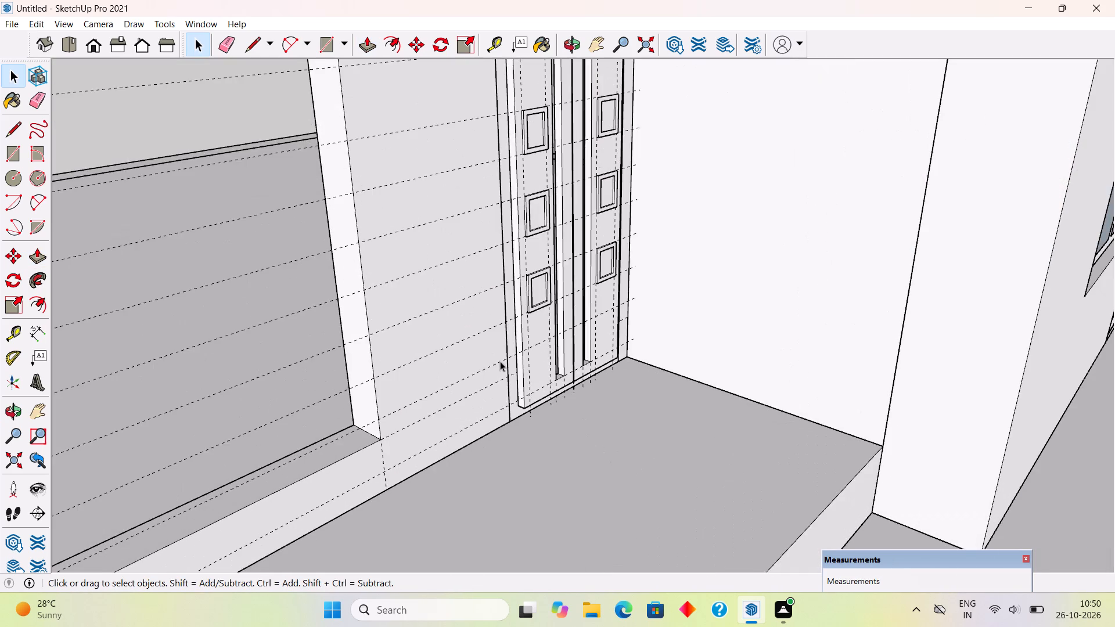
scroll(500, 361, "up", 4)
left_click(570, 400)
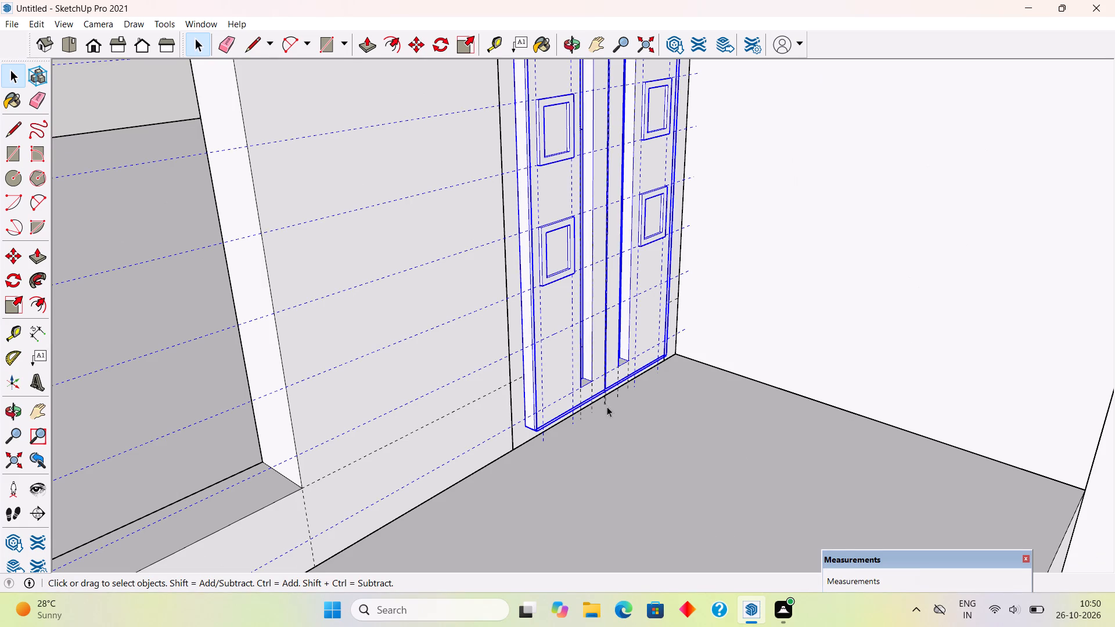
middle_click_drag(588, 418, 662, 390)
scroll(546, 419, "up", 12)
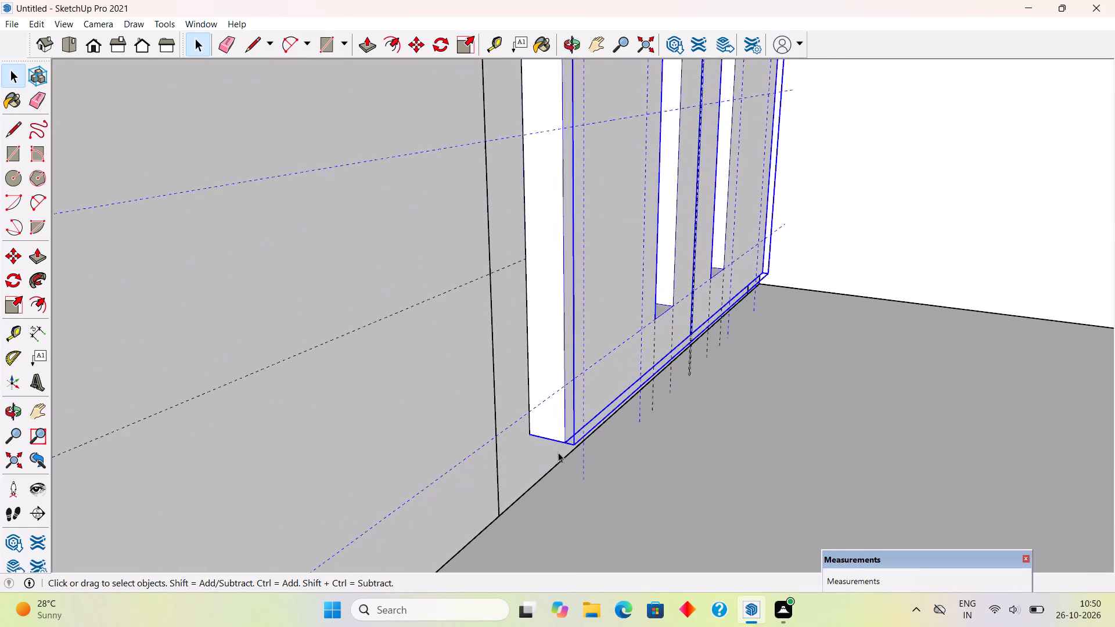
scroll(558, 452, "up", 2)
key("m")
left_click(574, 437)
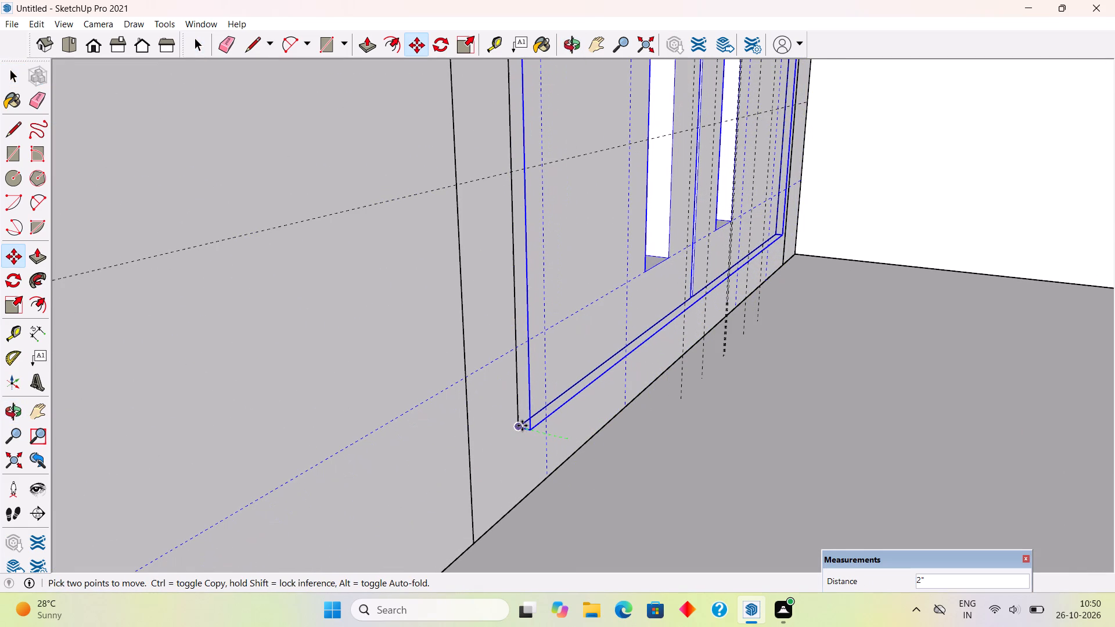
left_click(522, 426)
Move the double door group a further 1/2" back into the wall, starting from its lower right corner.
middle_click_drag(543, 468, 423, 478)
scroll(422, 477, "down", 2)
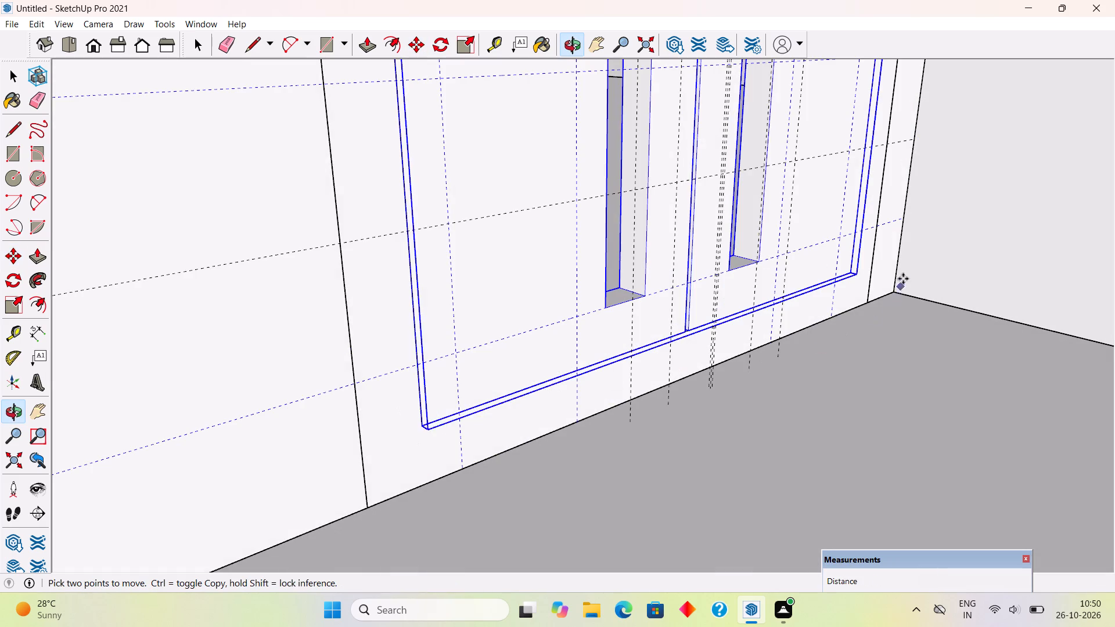
scroll(885, 261, "up", 11)
scroll(790, 319, "up", 4)
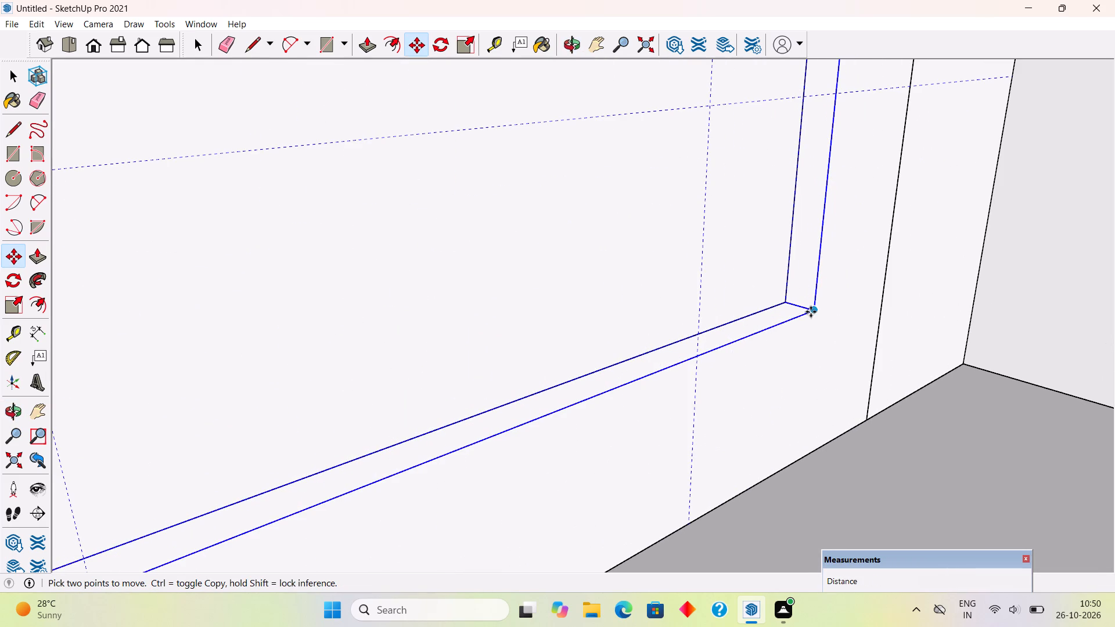
left_click(811, 311)
left_click(792, 301)
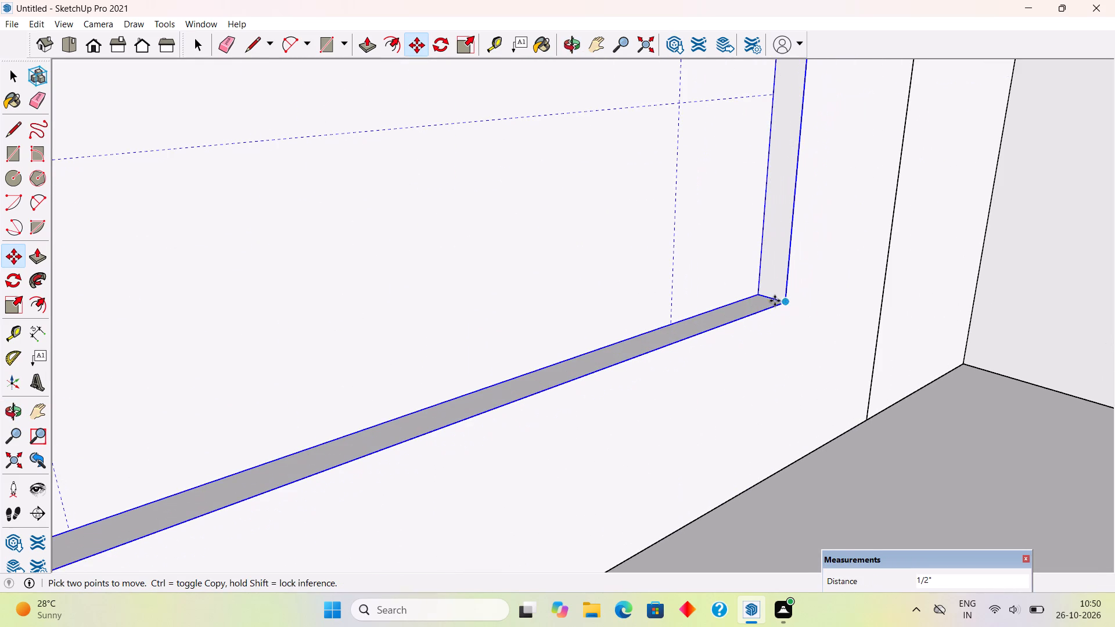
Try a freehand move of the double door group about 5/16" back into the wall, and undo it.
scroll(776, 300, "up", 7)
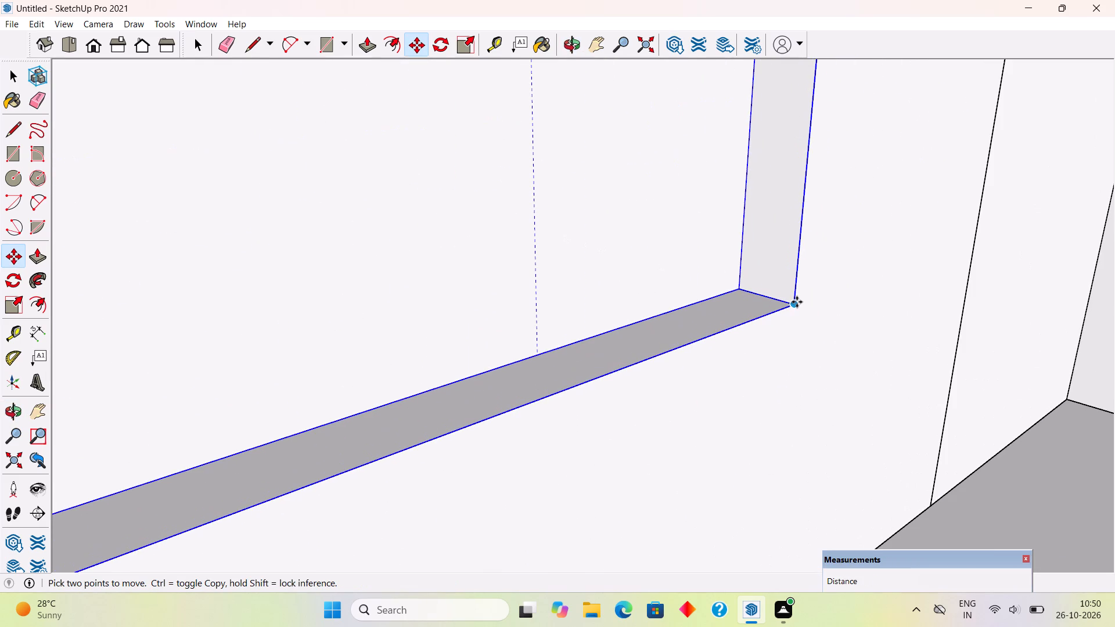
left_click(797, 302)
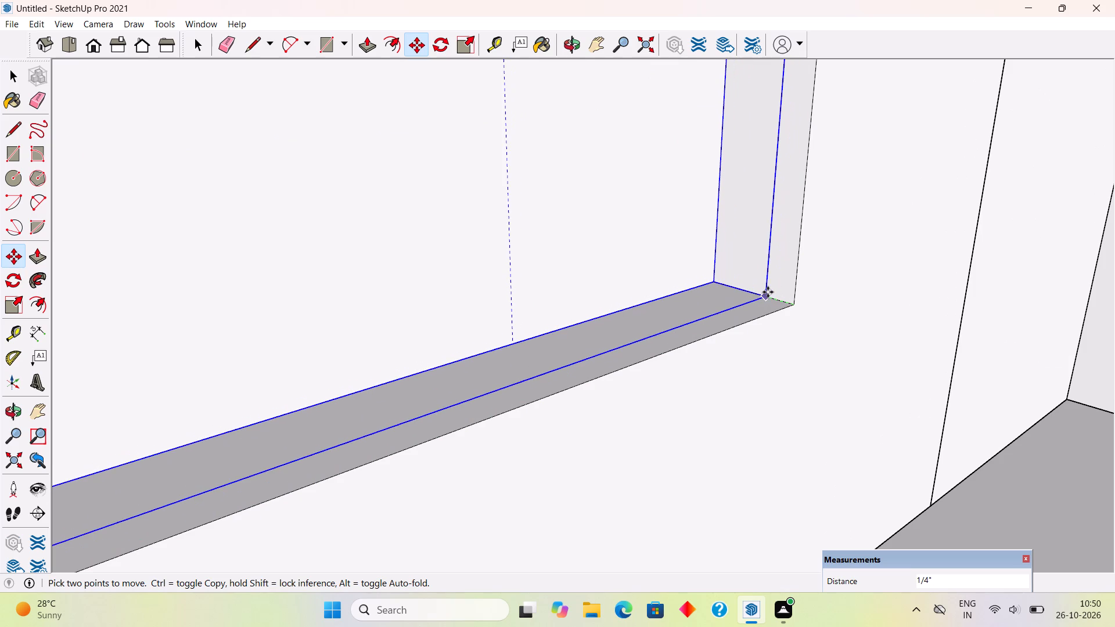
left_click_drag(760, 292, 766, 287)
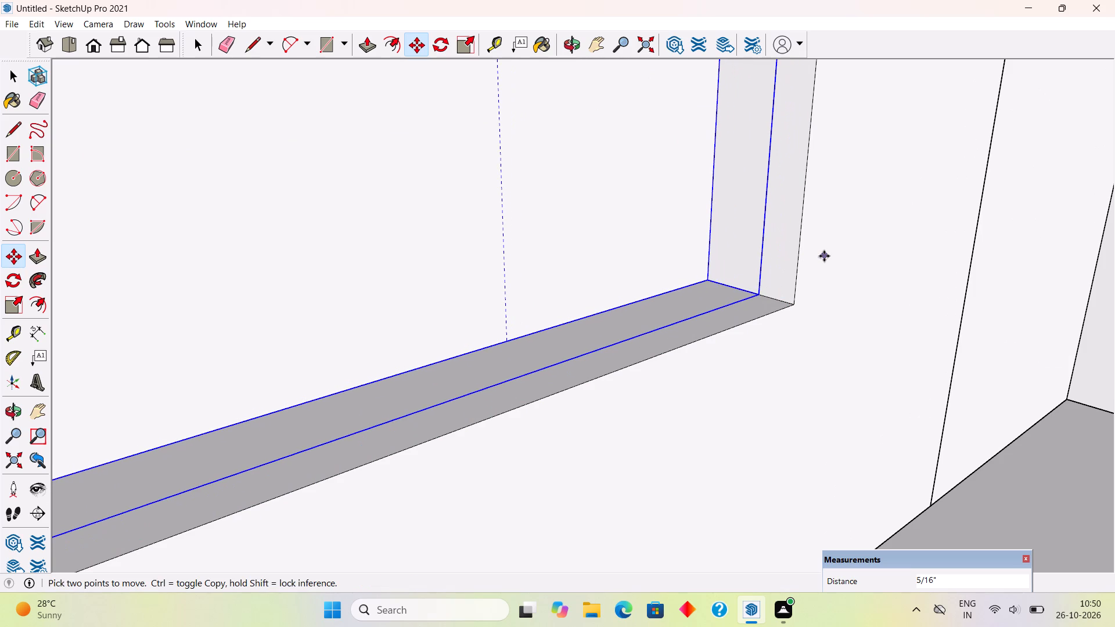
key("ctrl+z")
Move the double door group 1" back into the wall from its lower right corner, and deselect it.
left_click(796, 304)
key("1")
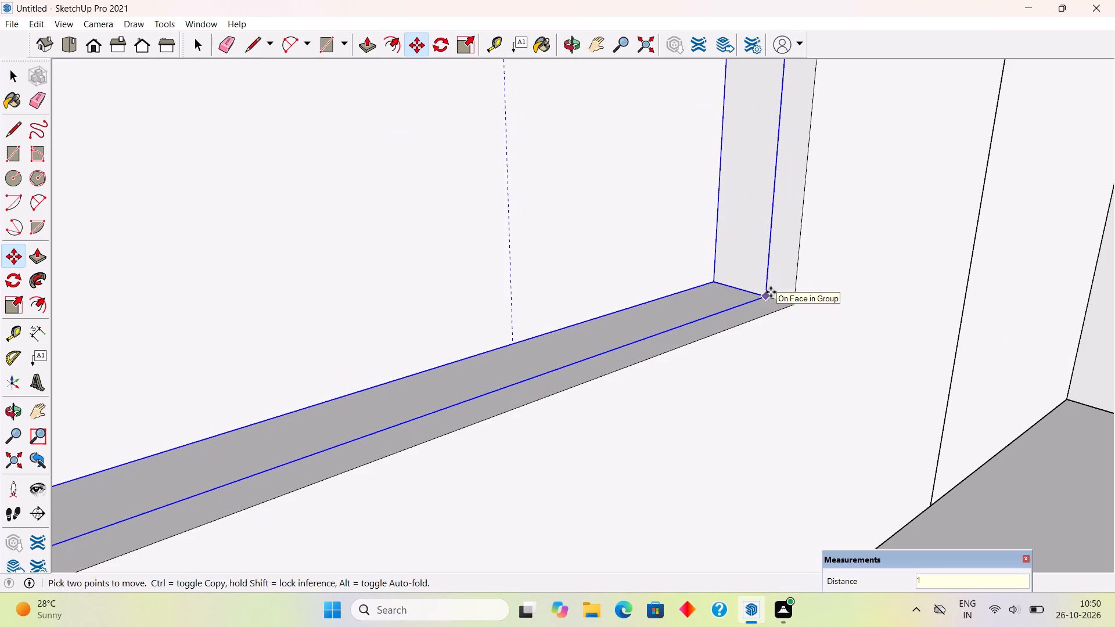
key("shift+quotedbl")
key("Return")
scroll(768, 280, "down", 5)
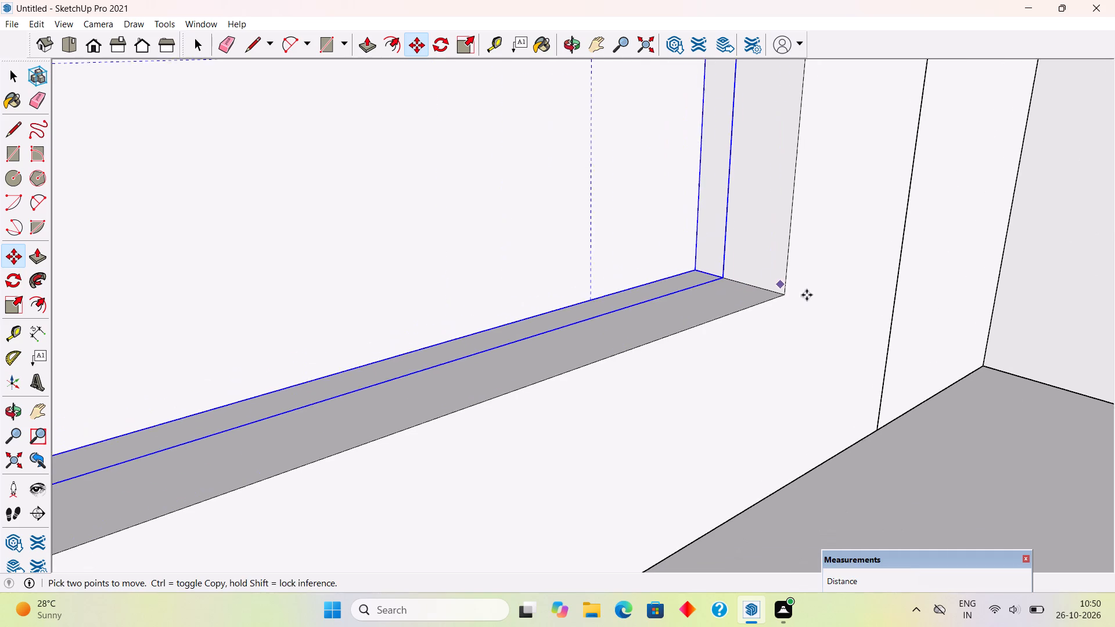
scroll(807, 295, "down", 2)
scroll(850, 271, "down", 20)
scroll(837, 284, "down", 7)
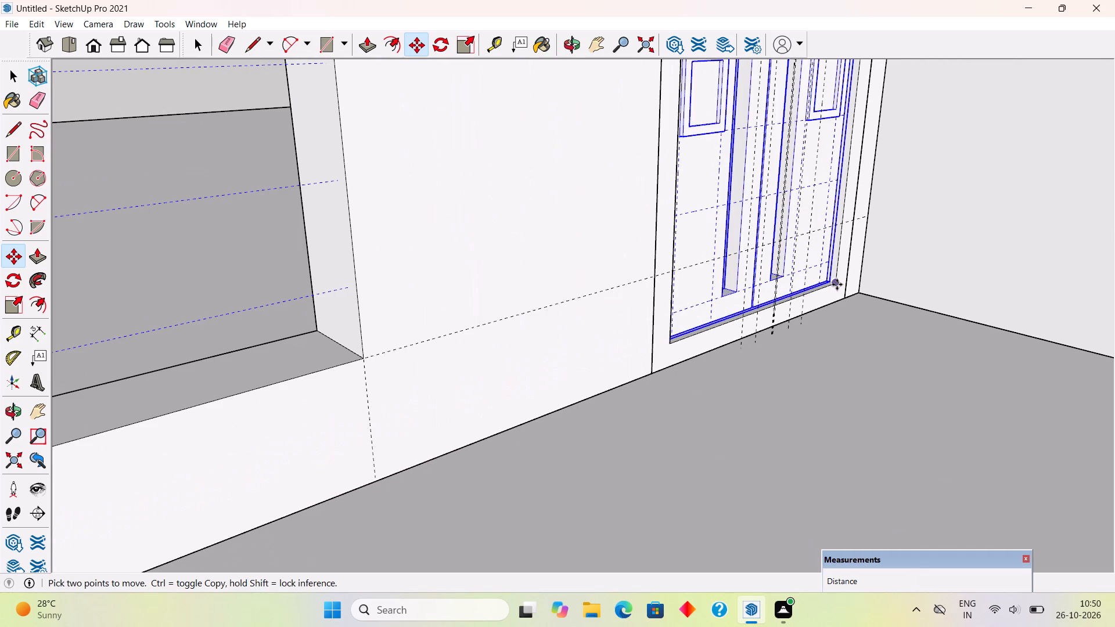
key("space")
scroll(836, 285, "down", 6)
middle_click_drag(851, 297, 765, 228)
scroll(764, 228, "down", 4)
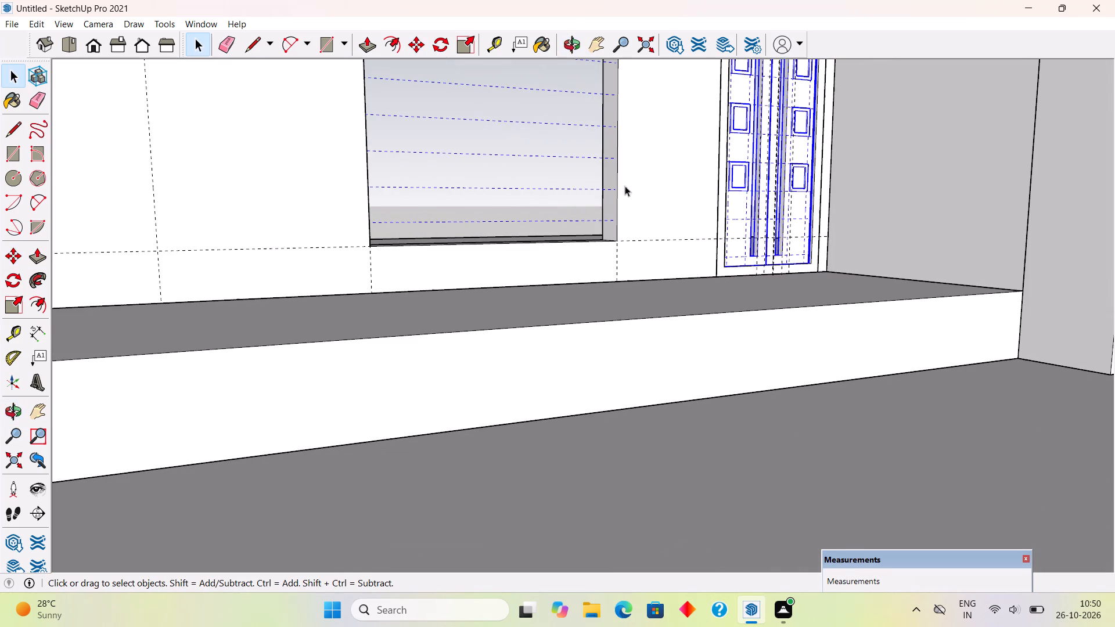
left_click(565, 169)
Draw a 3" by 6' 6" rectangle over each of the two tall slots in the double door.
middle_click_drag(725, 298, 602, 283)
scroll(606, 285, "down", 5)
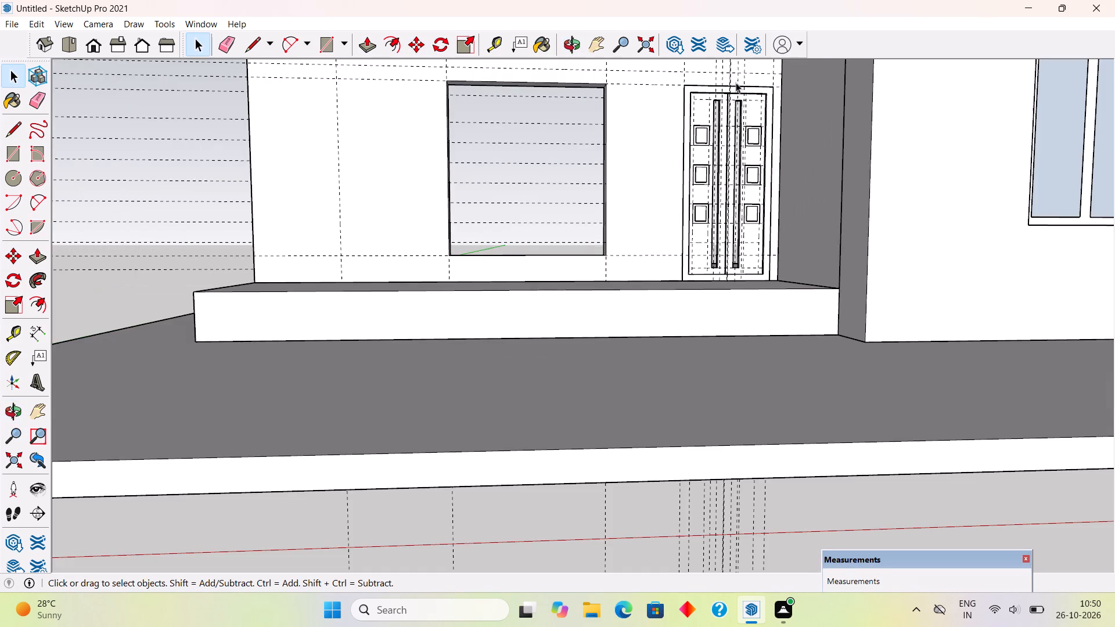
scroll(737, 82, "up", 7)
scroll(755, 133, "up", 3)
middle_click_drag(756, 164, 761, 192)
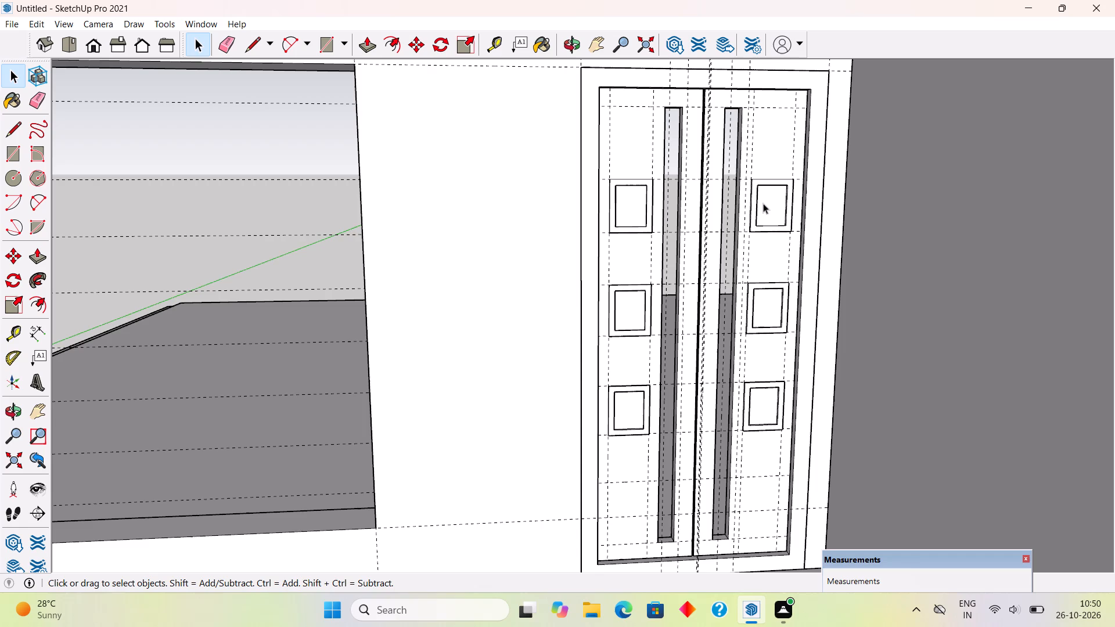
key("r")
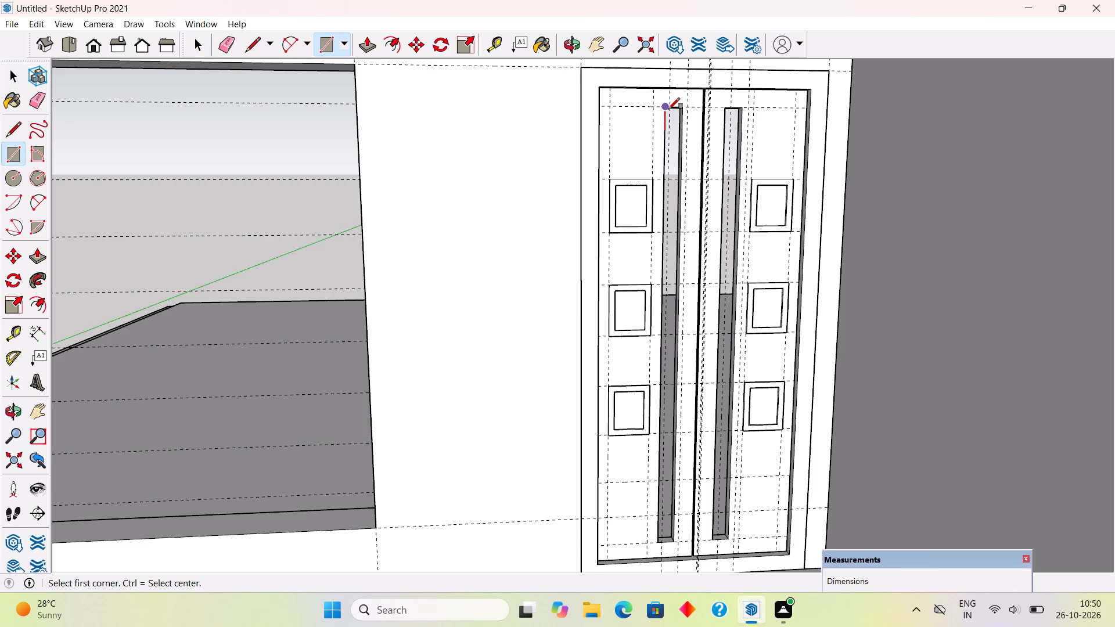
left_click(668, 109)
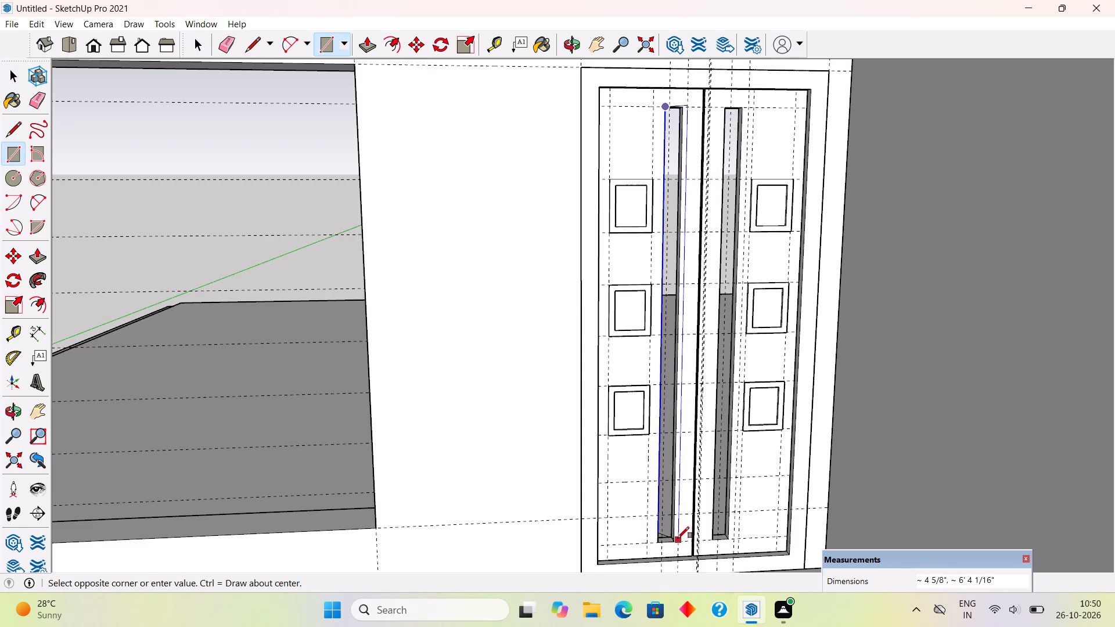
left_click(677, 540)
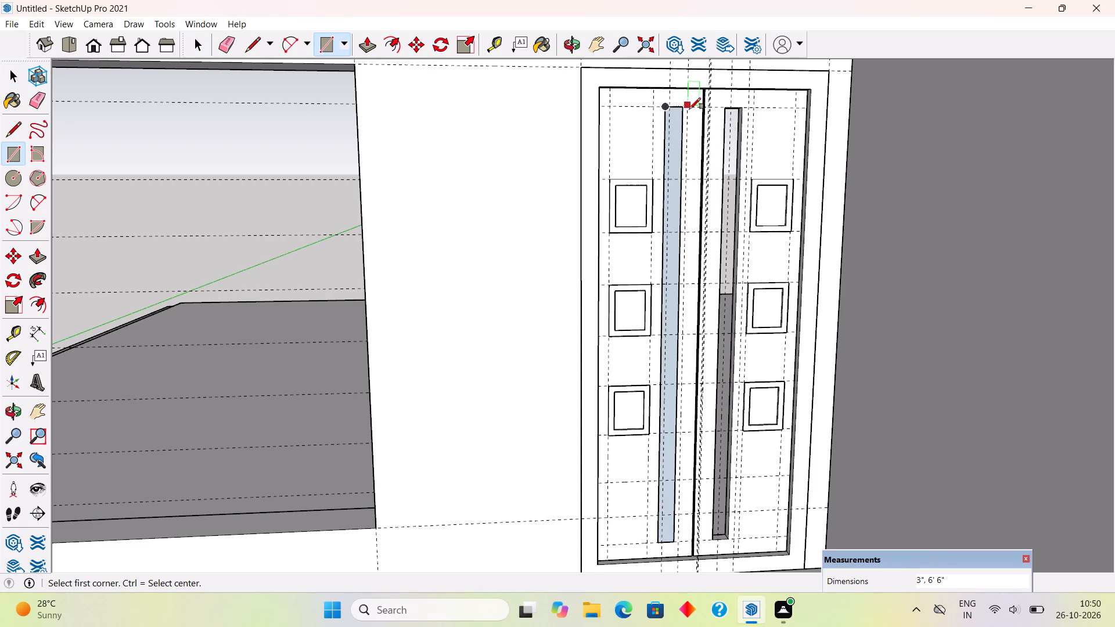
left_click(726, 108)
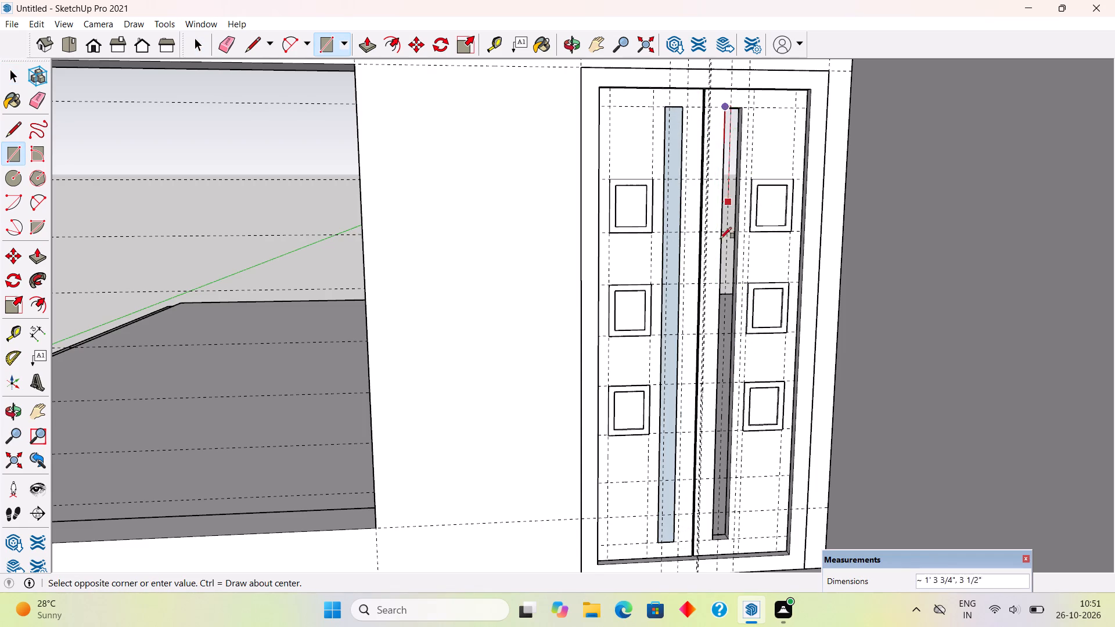
left_click(731, 540)
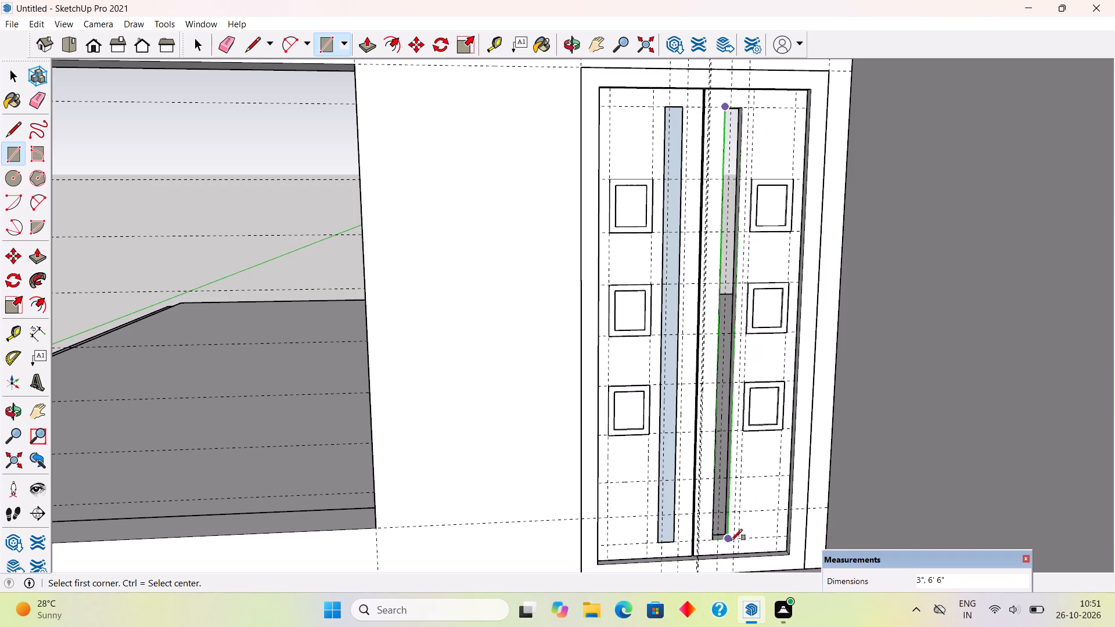
Make each of the two slot rectangles its own group, starting with the right leaf's, and clear the selection.
key("space")
left_click(721, 480)
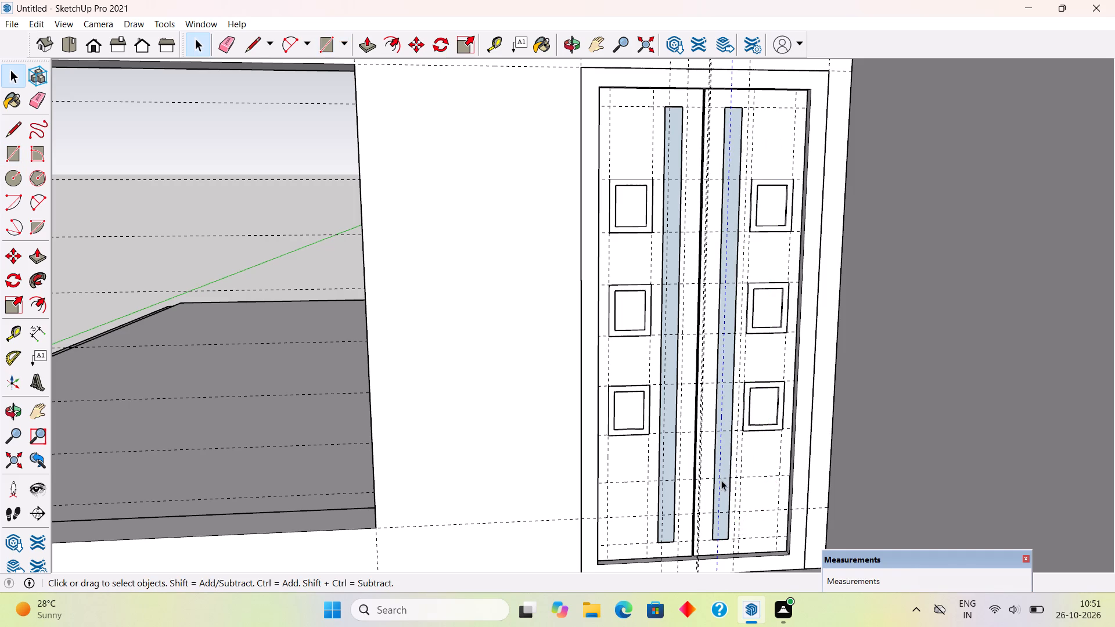
triple_click(727, 494)
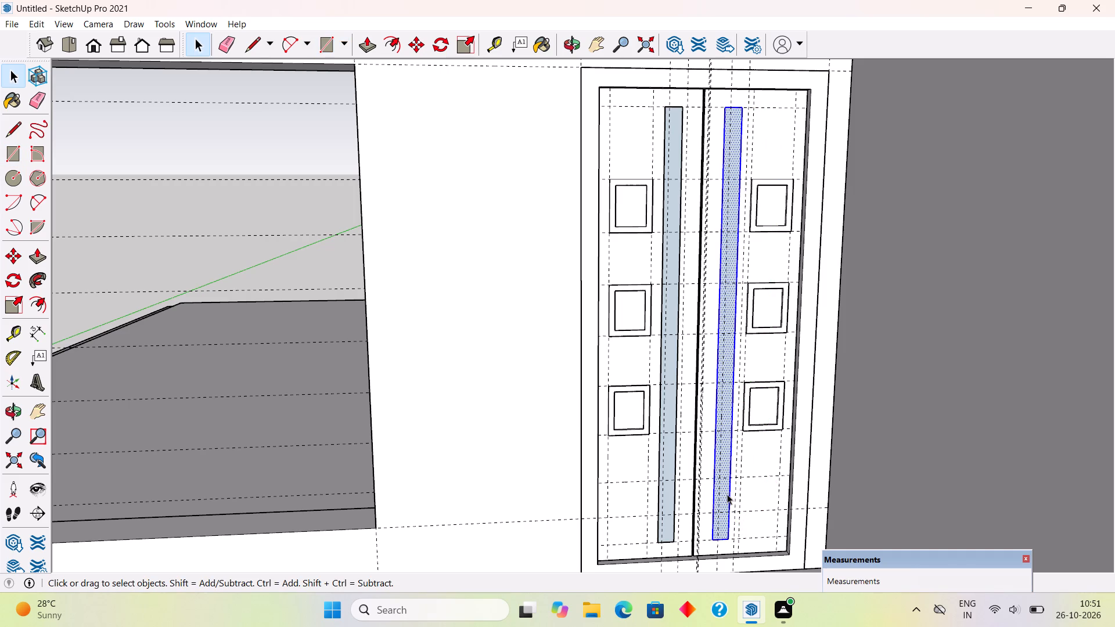
right_click(727, 494)
left_click(771, 409)
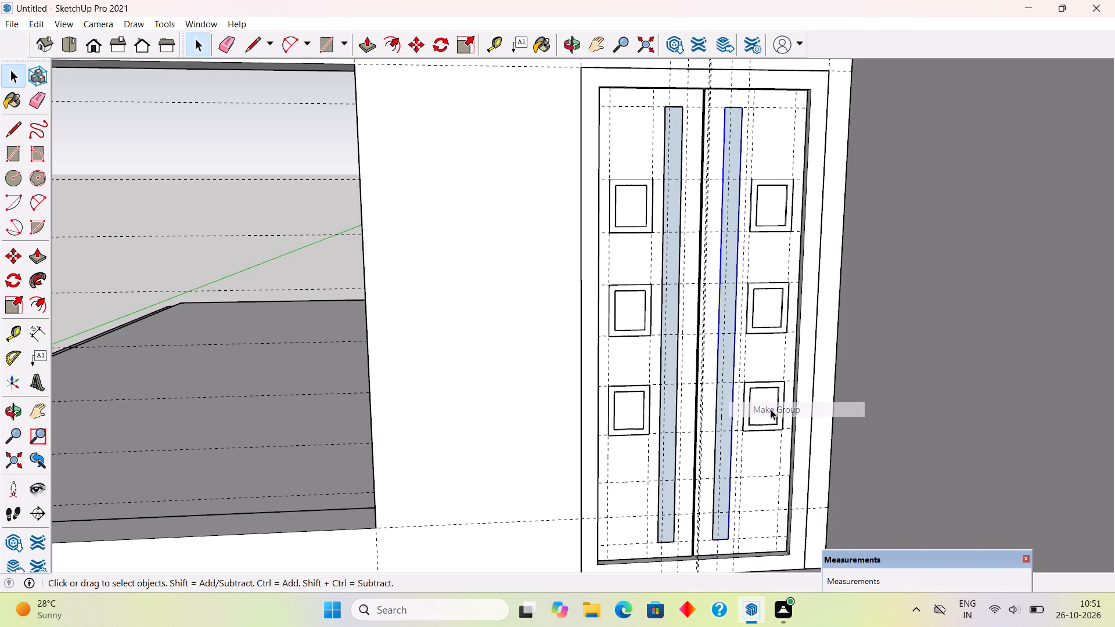
triple_click(672, 400)
right_click(672, 400)
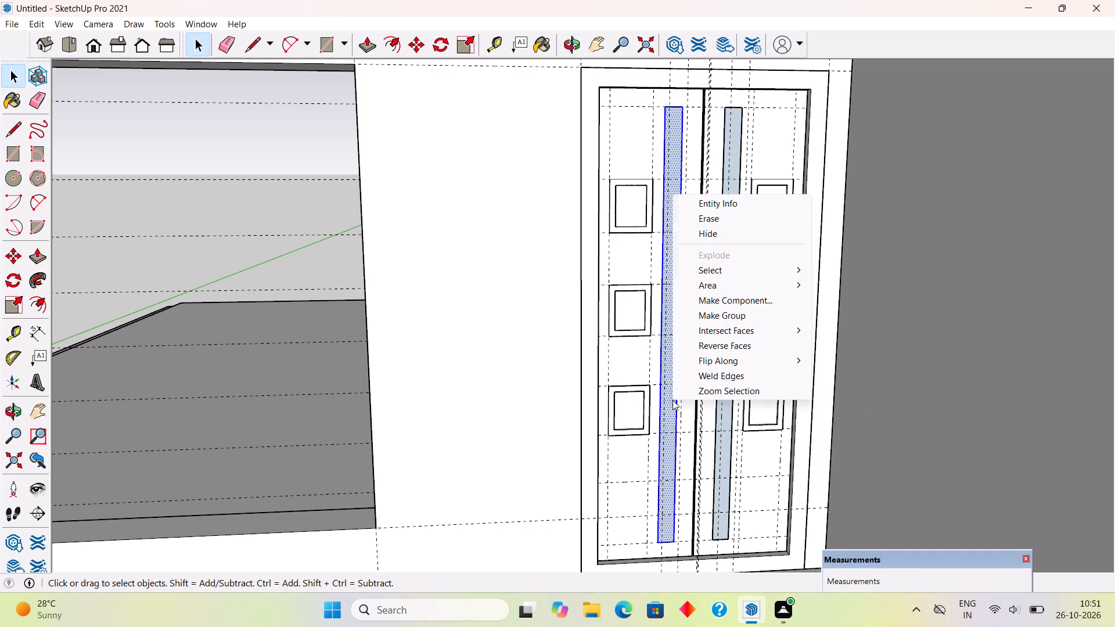
left_click(718, 319)
scroll(718, 319, "down", 9)
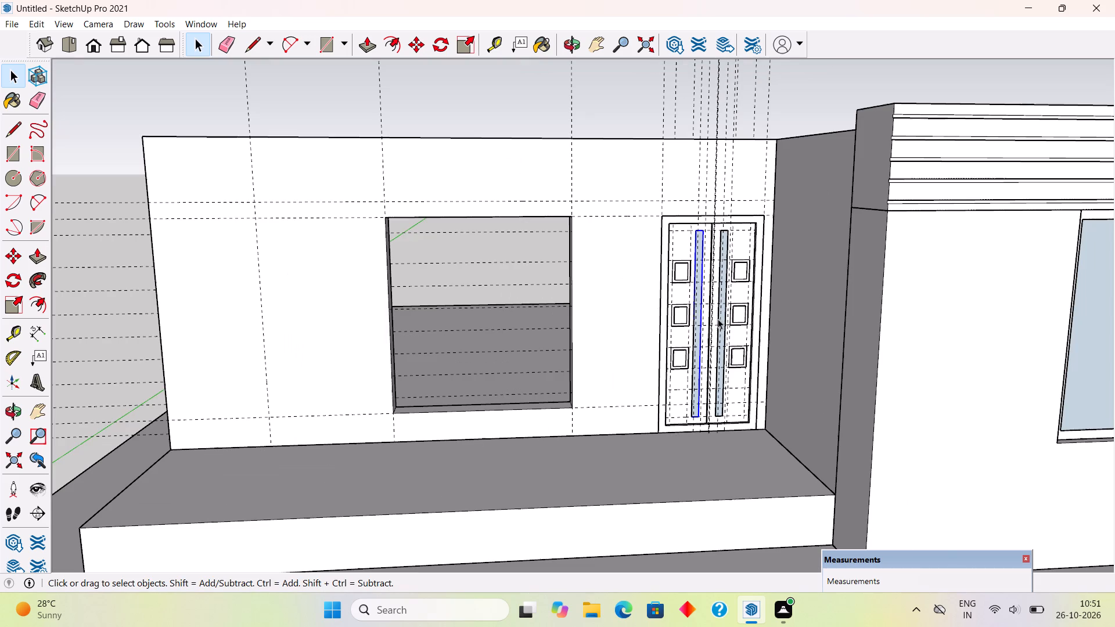
left_click(523, 272)
Open the back wall group, push its free end face 3' 2" inward to the vertical guide, and leave the group.
middle_click_drag(750, 445, 748, 341)
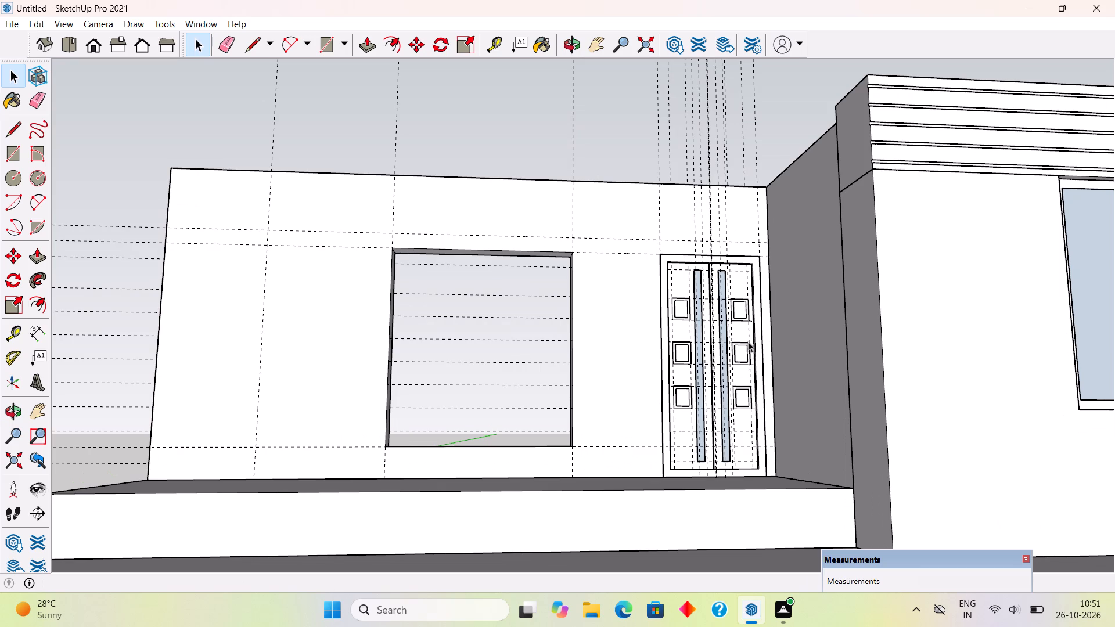
scroll(688, 304, "up", 4)
scroll(707, 285, "down", 5)
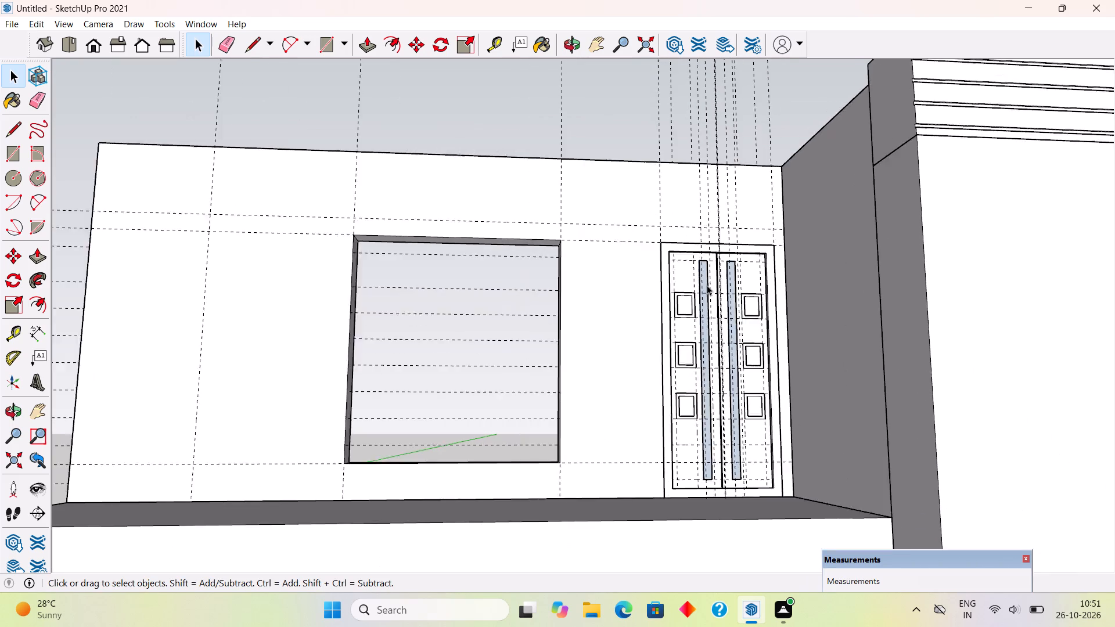
middle_click_drag(499, 182, 504, 281)
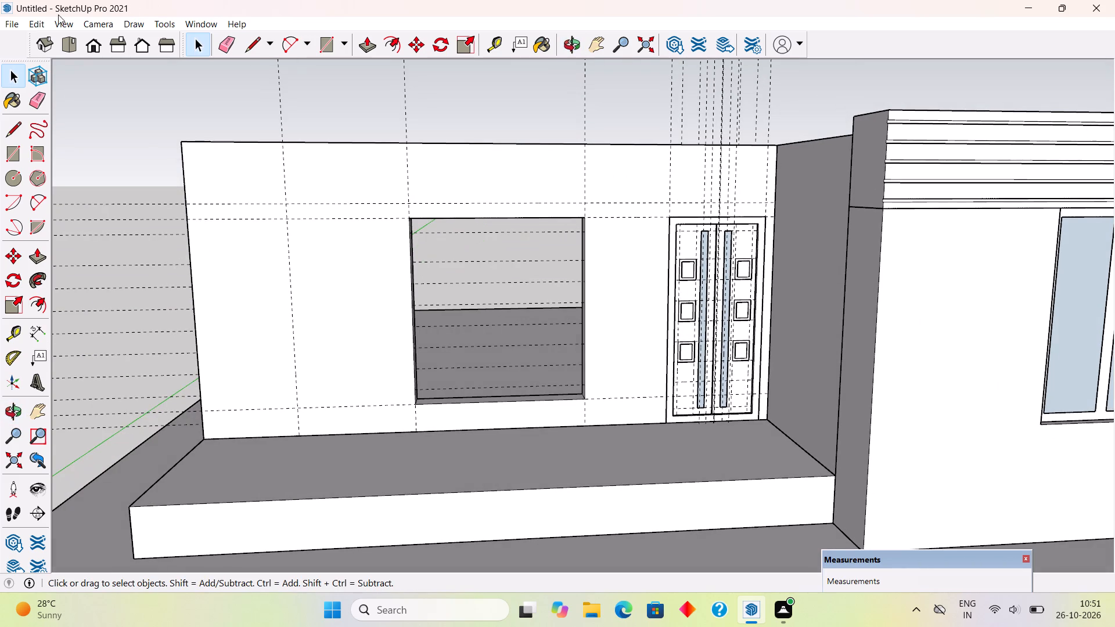
middle_click_drag(322, 255, 612, 279)
scroll(612, 279, "down", 4)
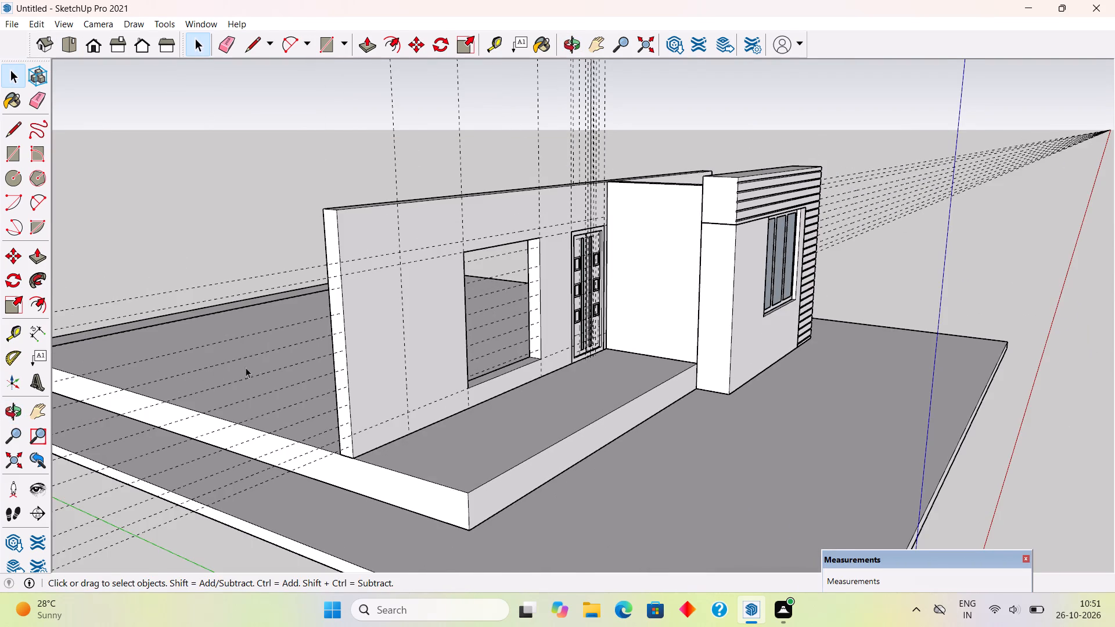
scroll(254, 366, "up", 2)
double_click(359, 274)
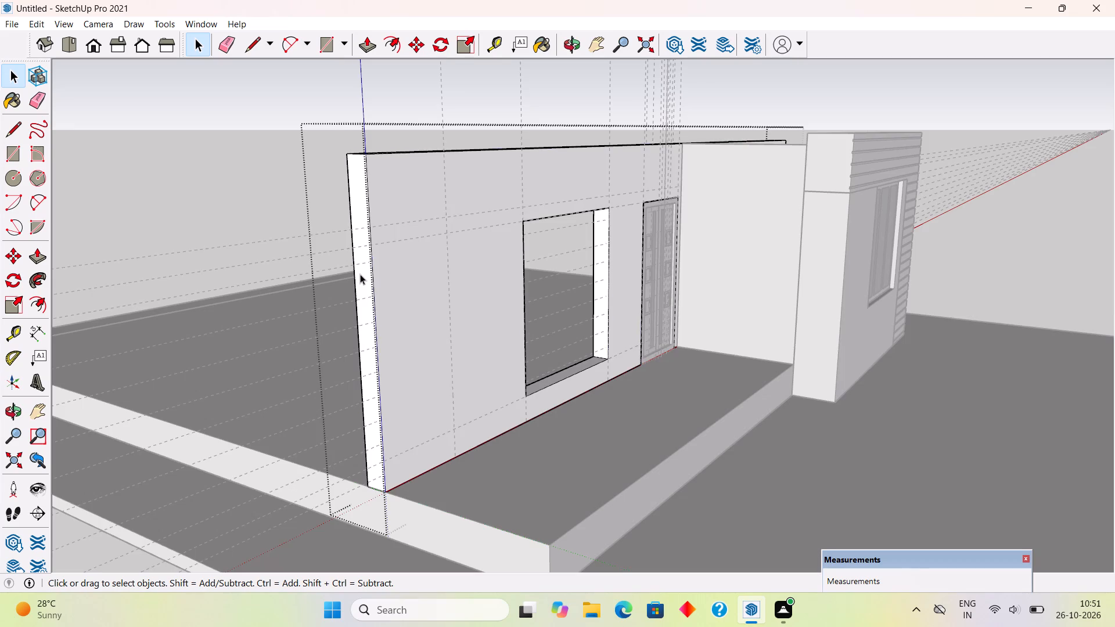
left_click(360, 274)
key("p")
left_click(365, 282)
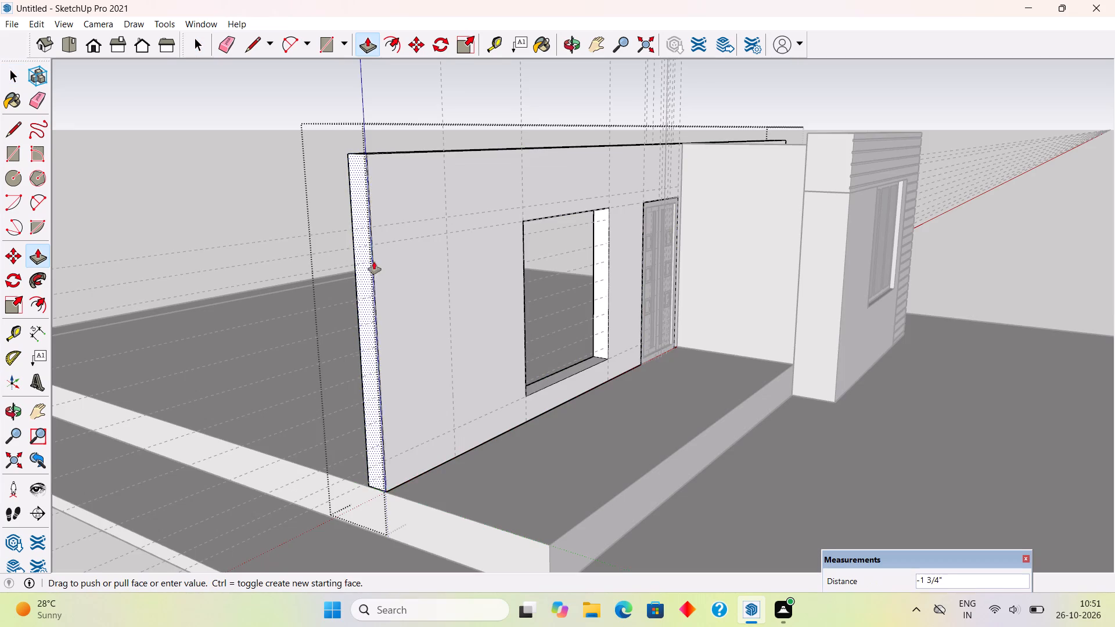
left_click(445, 76)
key("space")
left_click(366, 120)
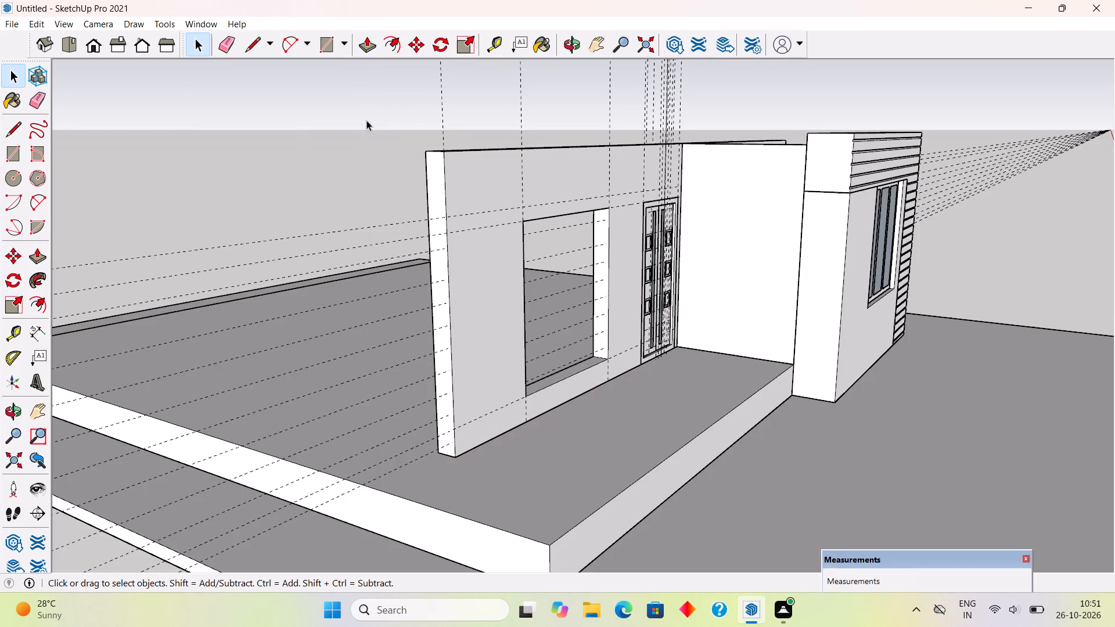
Delete all construction guides from the model.
middle_click_drag(625, 285, 281, 304)
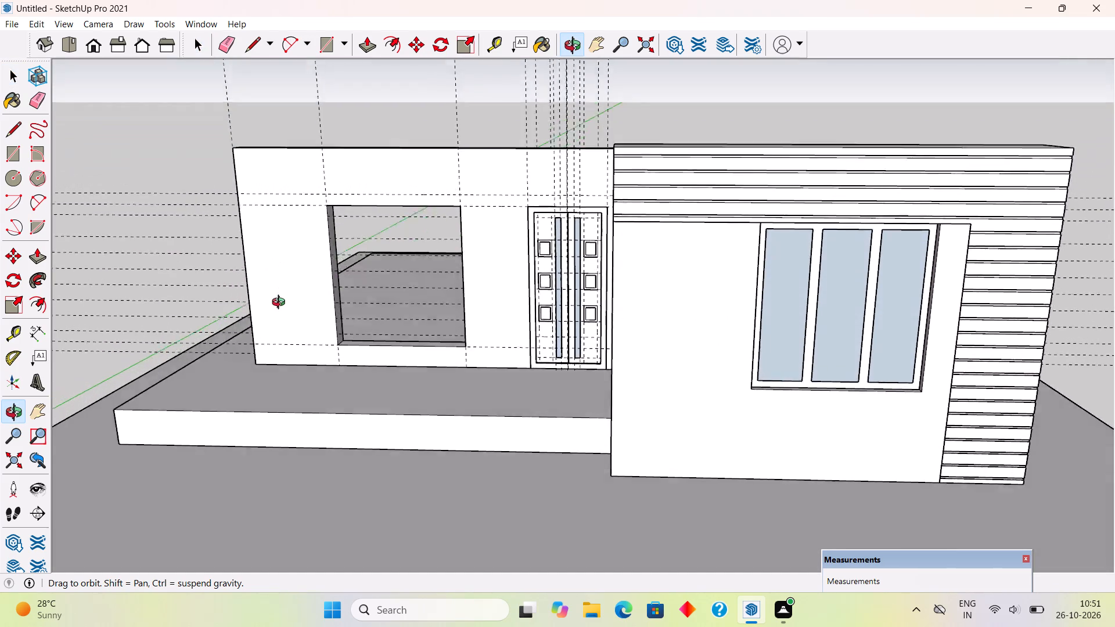
middle_click_drag(281, 304, 436, 279)
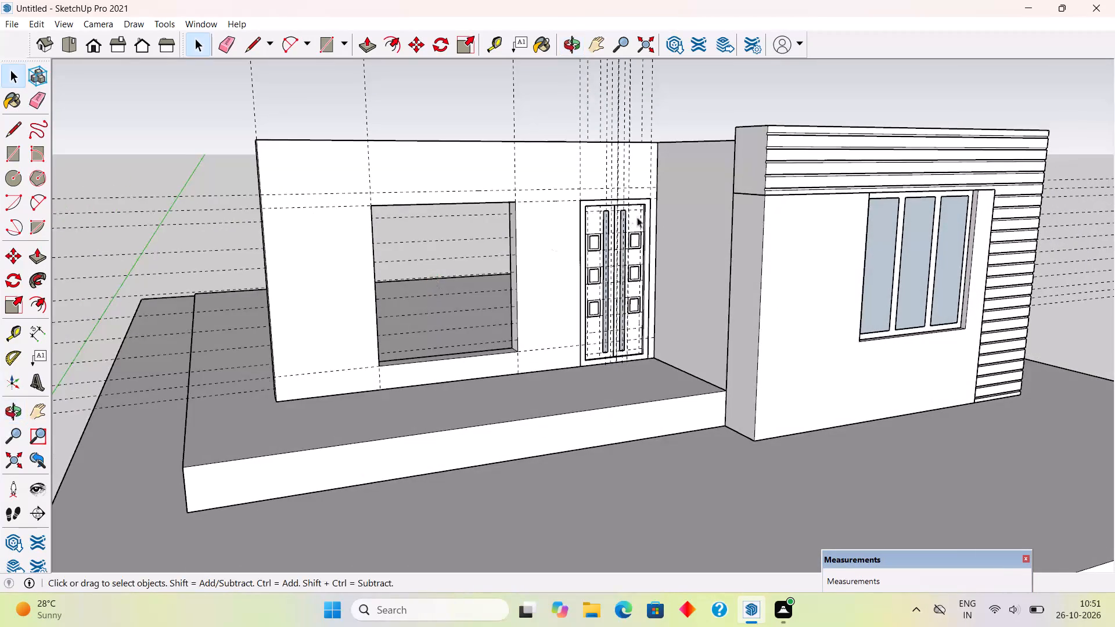
scroll(652, 222, "up", 4)
middle_click_drag(715, 397, 592, 384)
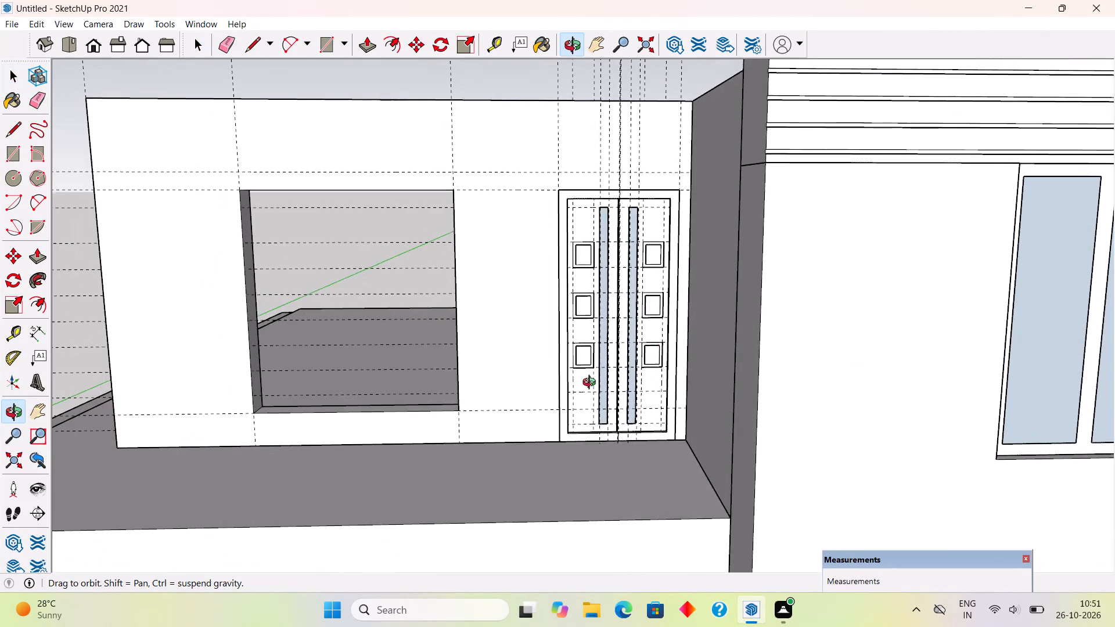
middle_click_drag(592, 384, 667, 354)
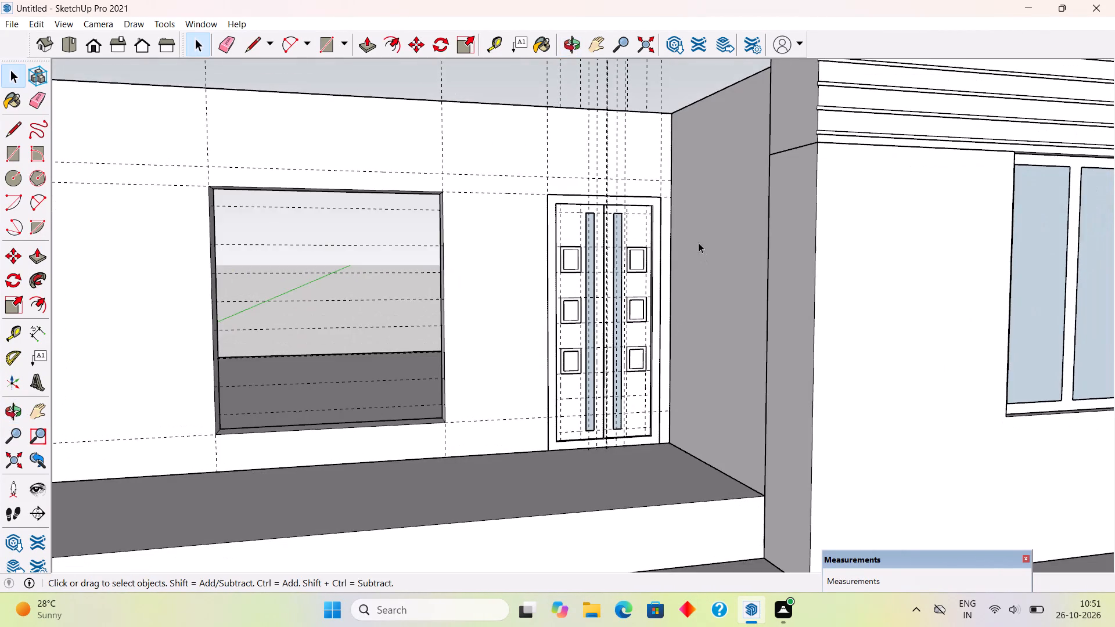
scroll(698, 242, "up", 4)
left_click(39, 23)
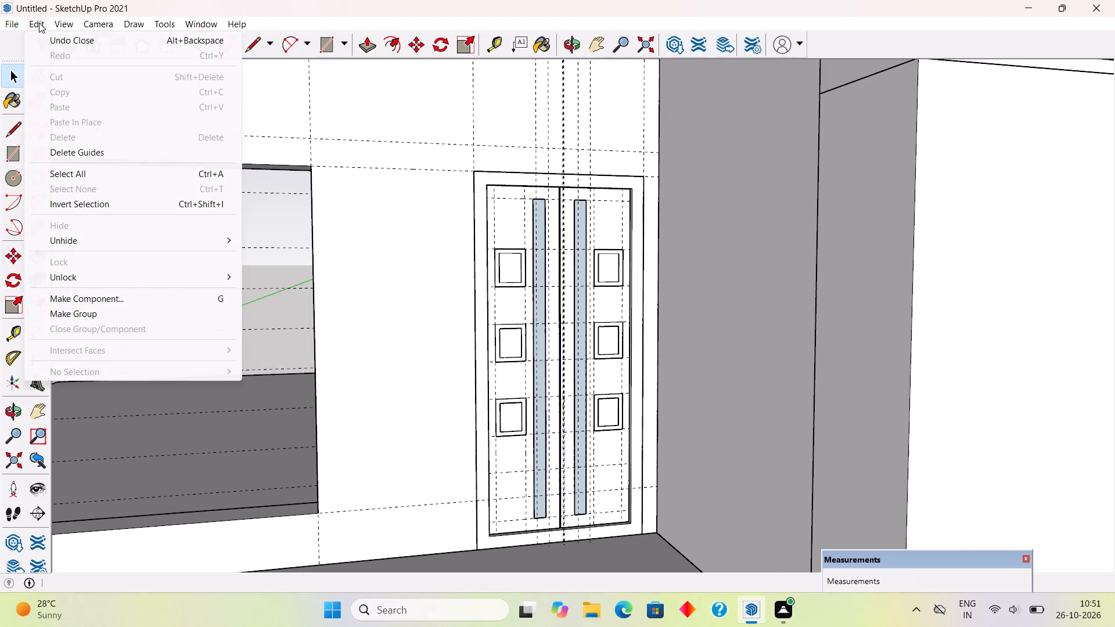
left_click(142, 150)
Draw a vertical handle rectangle about 1 3/16" by 1' 10" on the left door leaf, between its glazed slot and the centre gap.
middle_click_drag(617, 390, 568, 407)
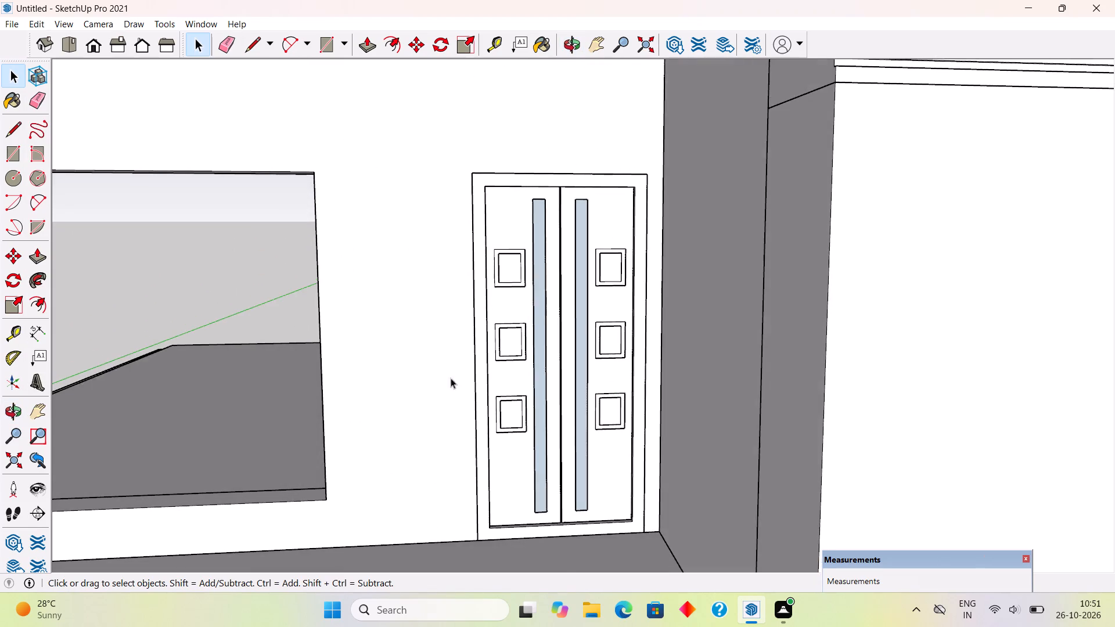
scroll(535, 350, "up", 9)
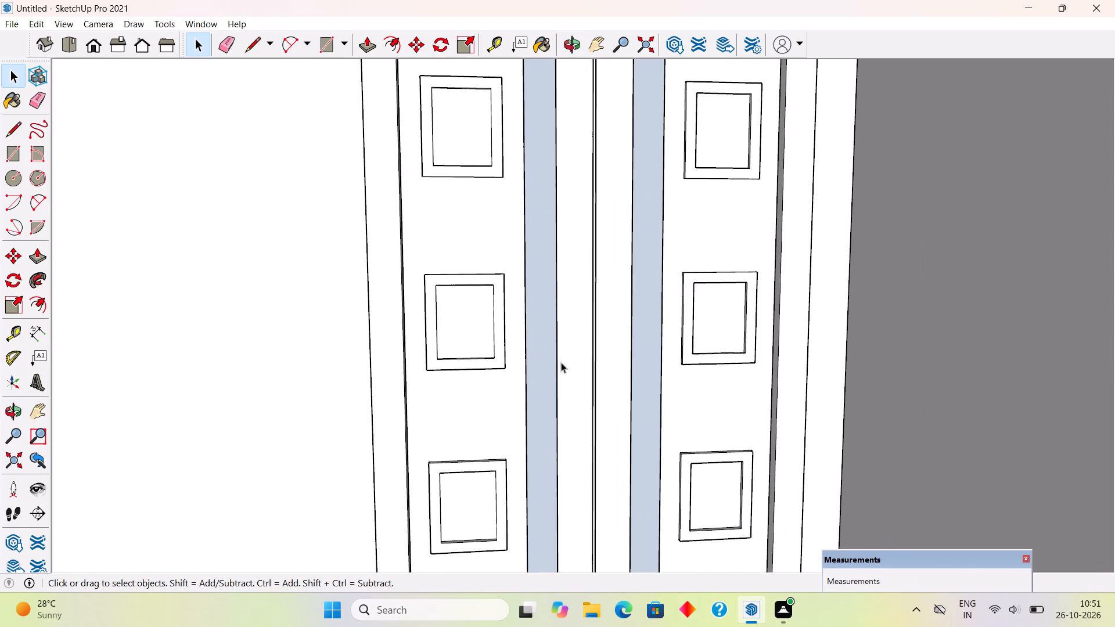
key("r")
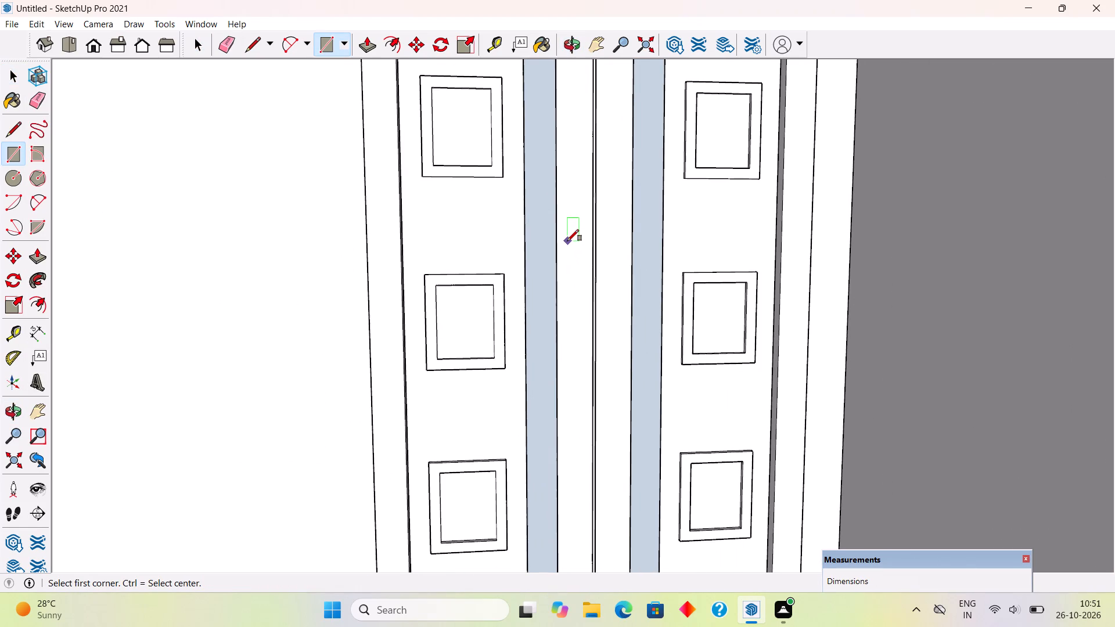
left_click(567, 241)
scroll(574, 481, "up", 3)
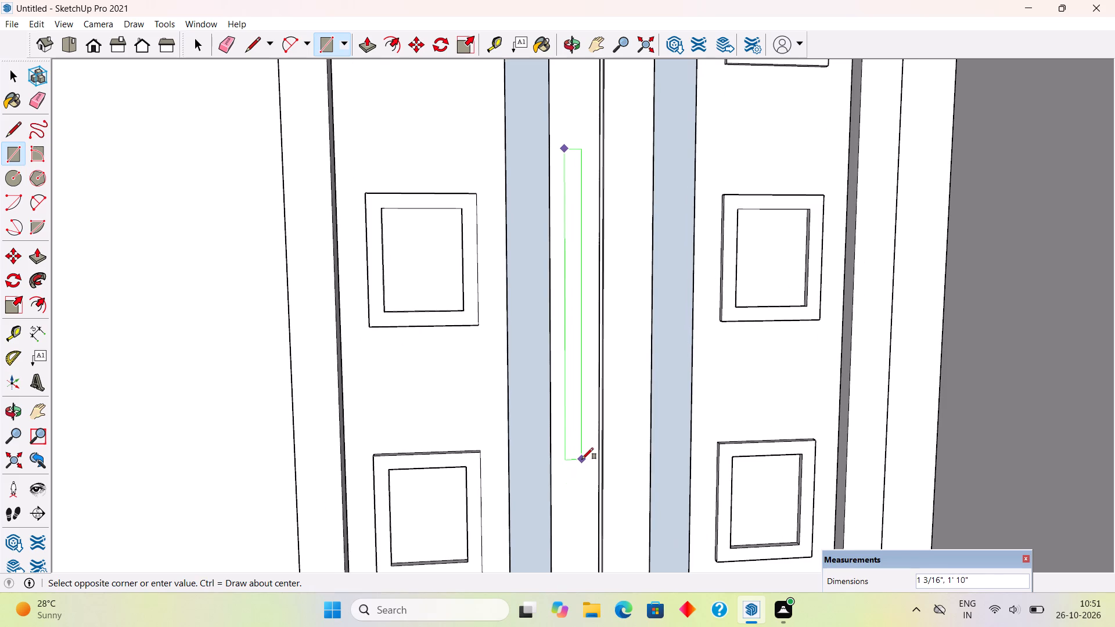
left_click(582, 458)
Extrude the handle rectangle 2" out from the door leaf.
key("p")
left_click(578, 441)
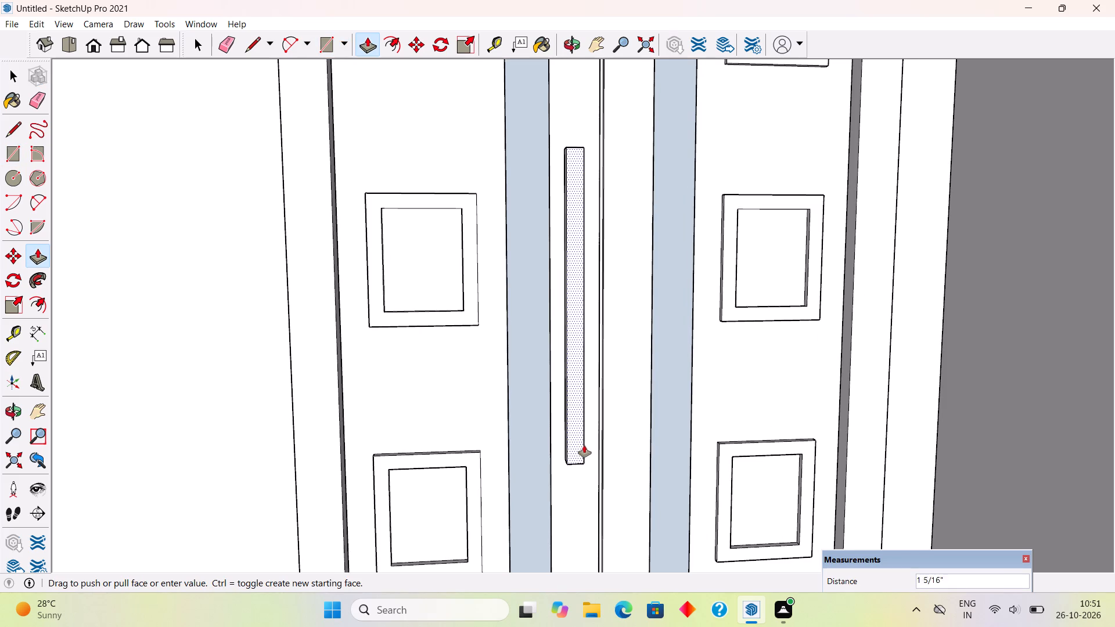
key("2")
key("shift+quotedbl")
key("Return")
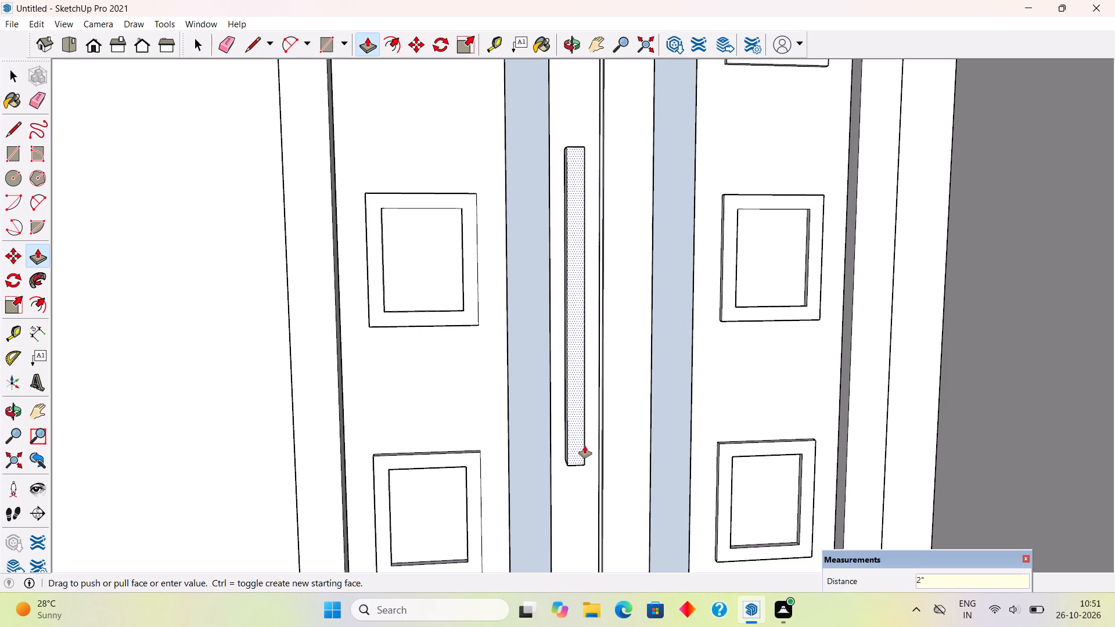
Offset the outline of the handle's side face facing the glazed slot inward to form a narrow inner rectangle.
middle_click_drag(600, 452, 866, 456)
scroll(584, 321, "up", 2)
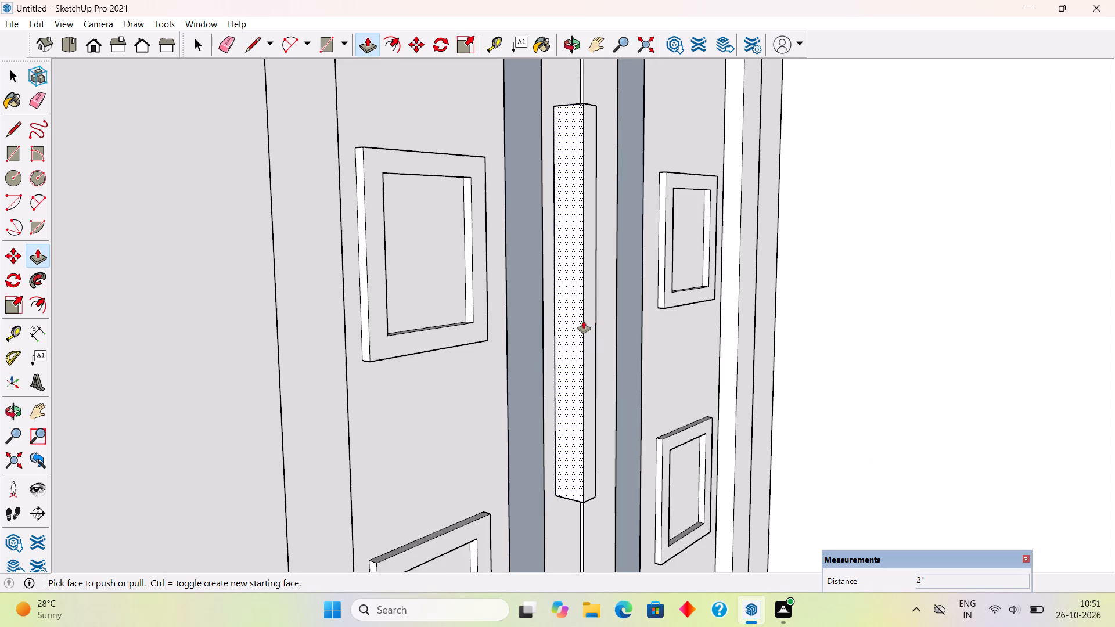
key("f")
left_click(580, 336)
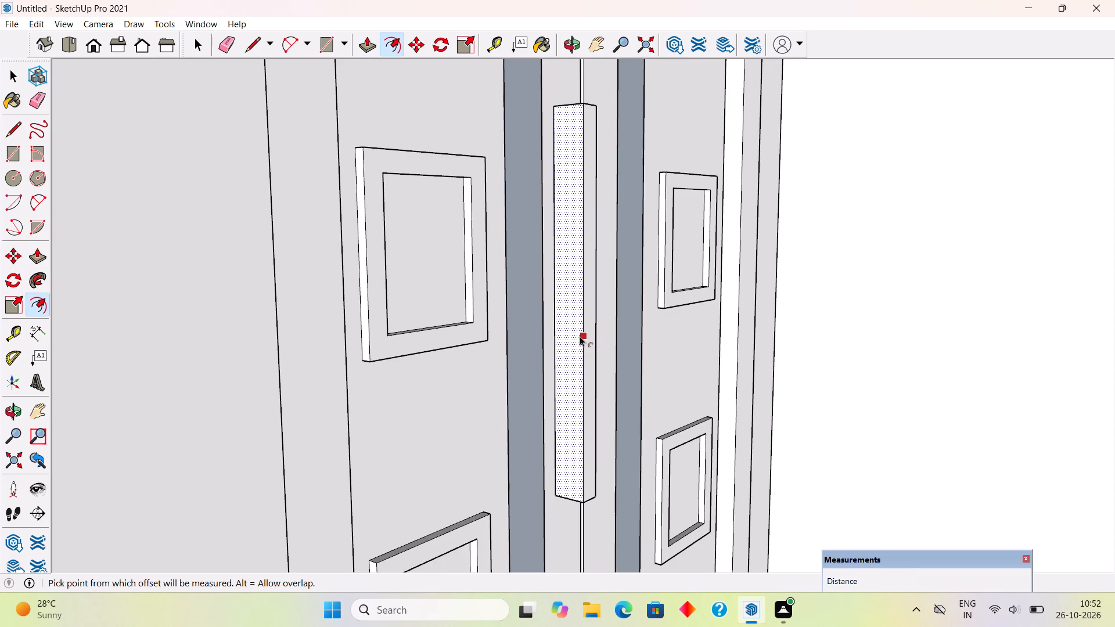
left_click(573, 344)
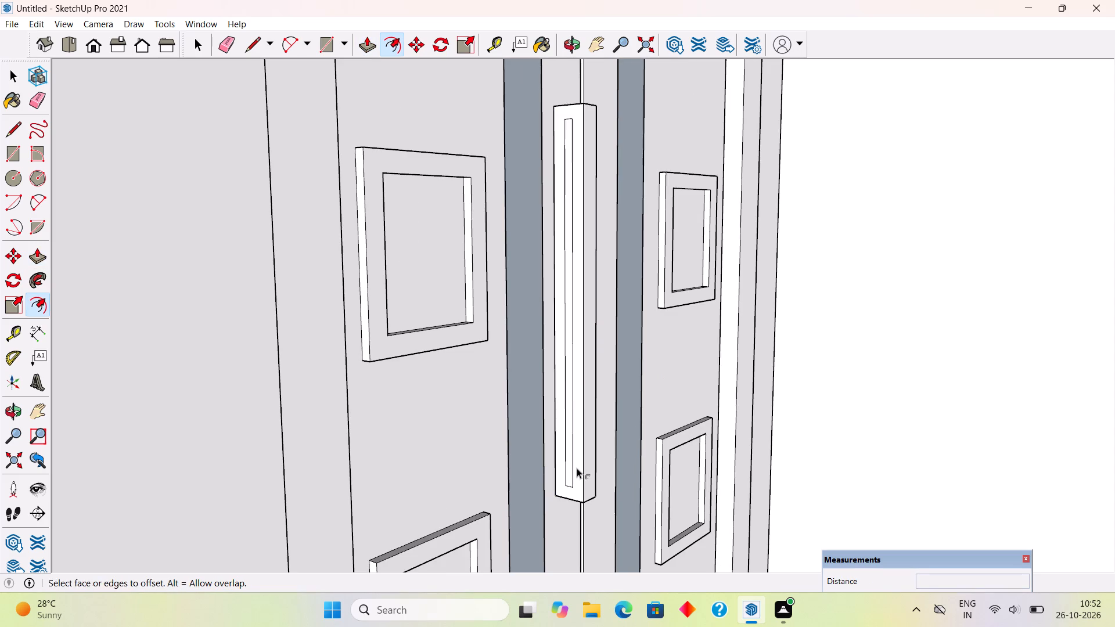
Extend the inner rectangle's two ends to the handle's door-side edge with lines, and delete the inner edge between them.
scroll(566, 506, "up", 4)
key("l")
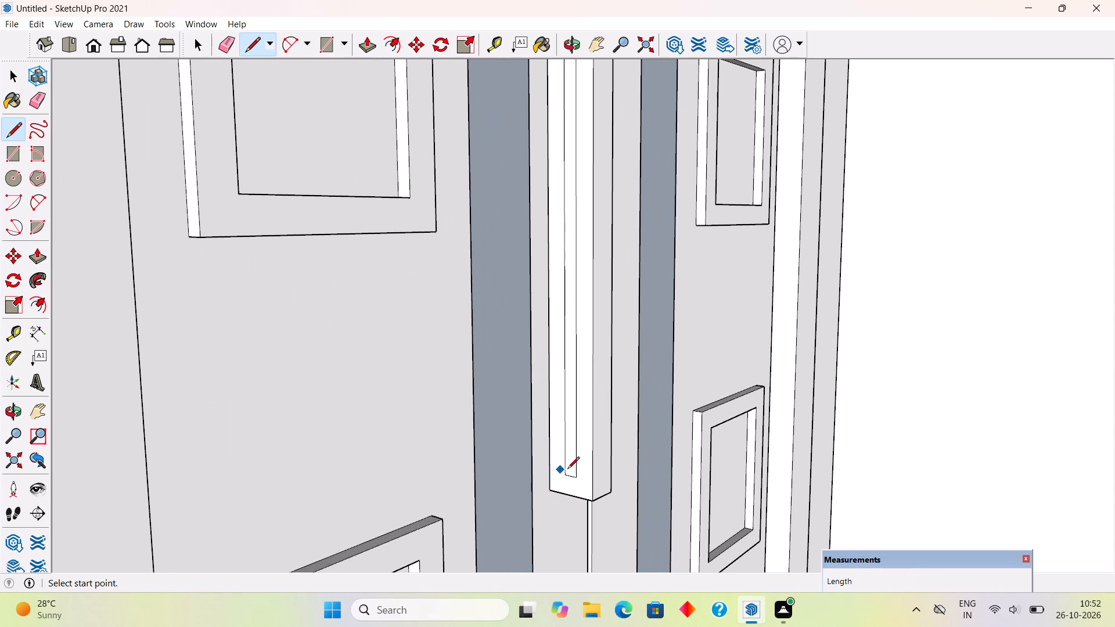
left_click(567, 470)
left_click(552, 466)
scroll(587, 139, "down", 4)
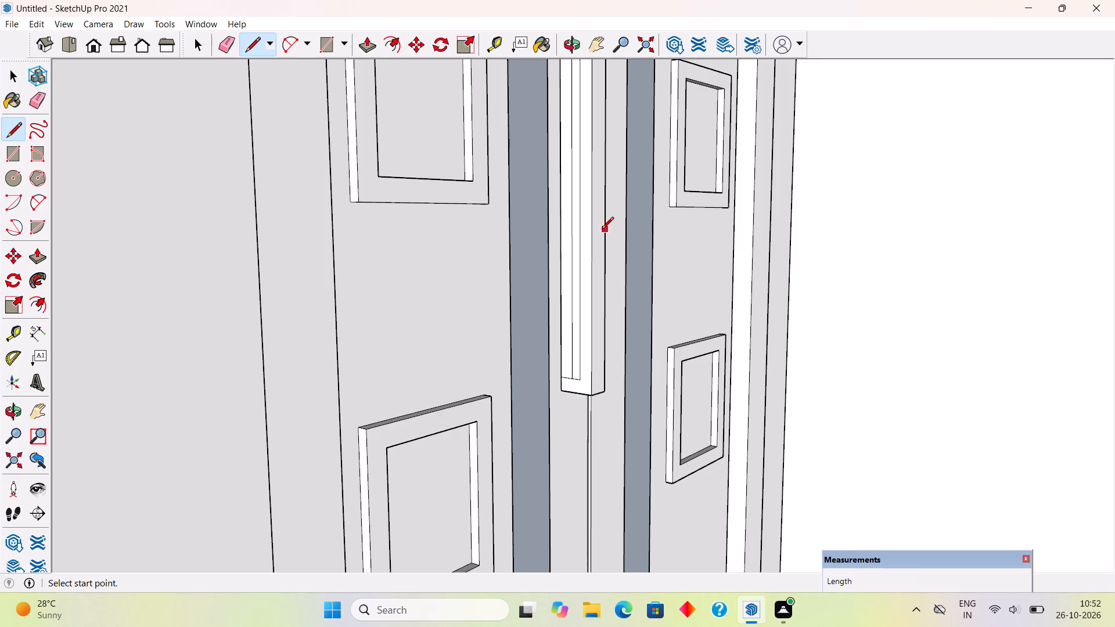
scroll(602, 230, "down", 4)
scroll(588, 180, "down", 4)
scroll(597, 110, "up", 5)
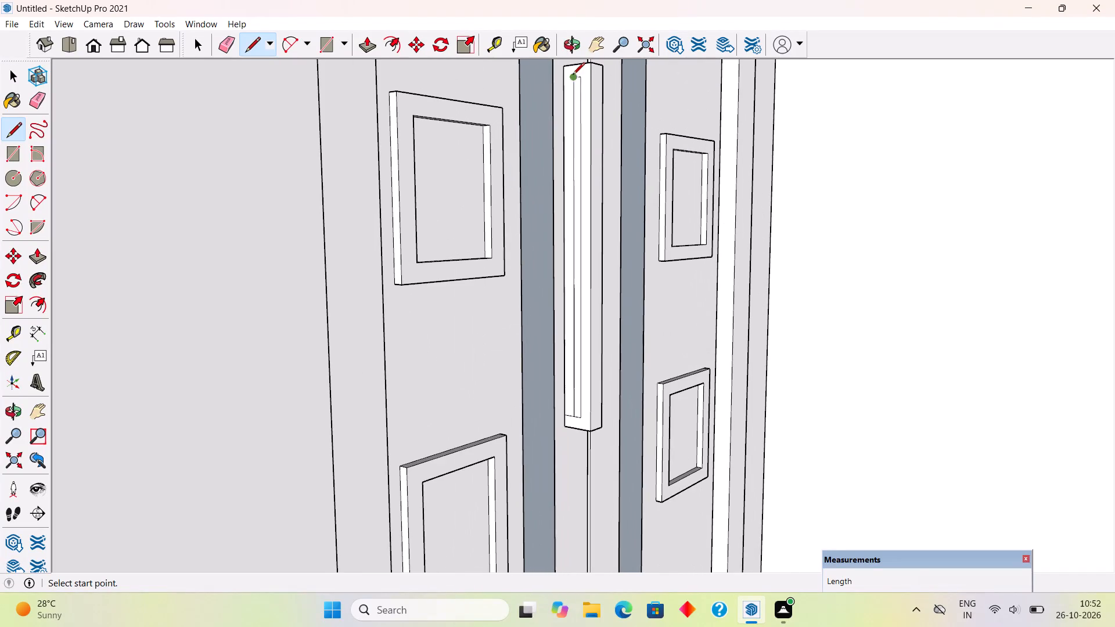
scroll(582, 82, "up", 4)
left_click(572, 76)
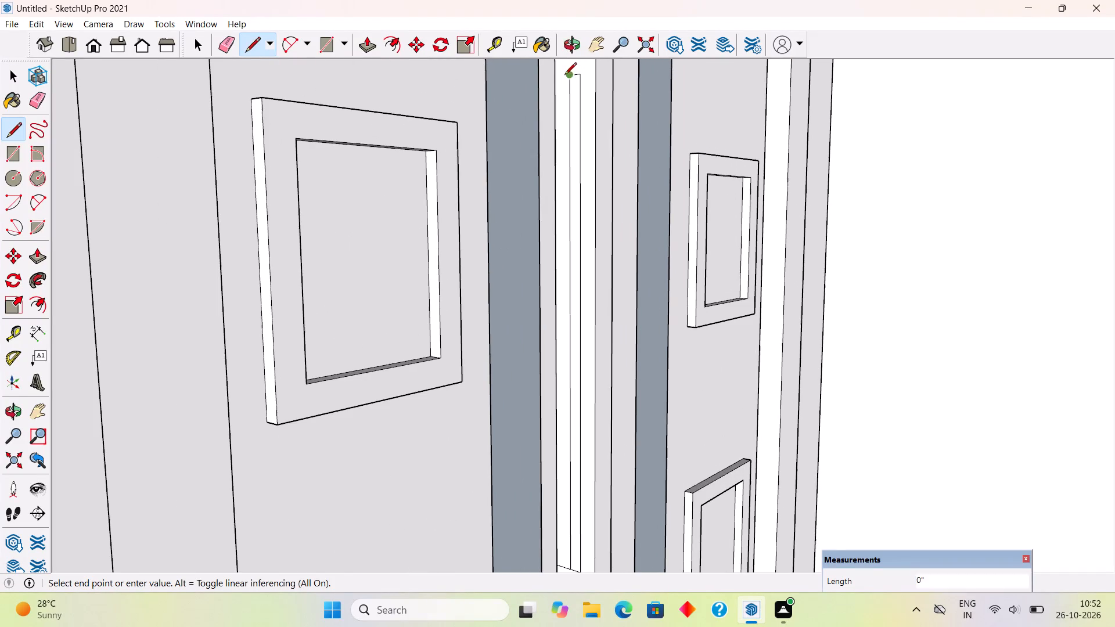
left_click(555, 78)
key("space")
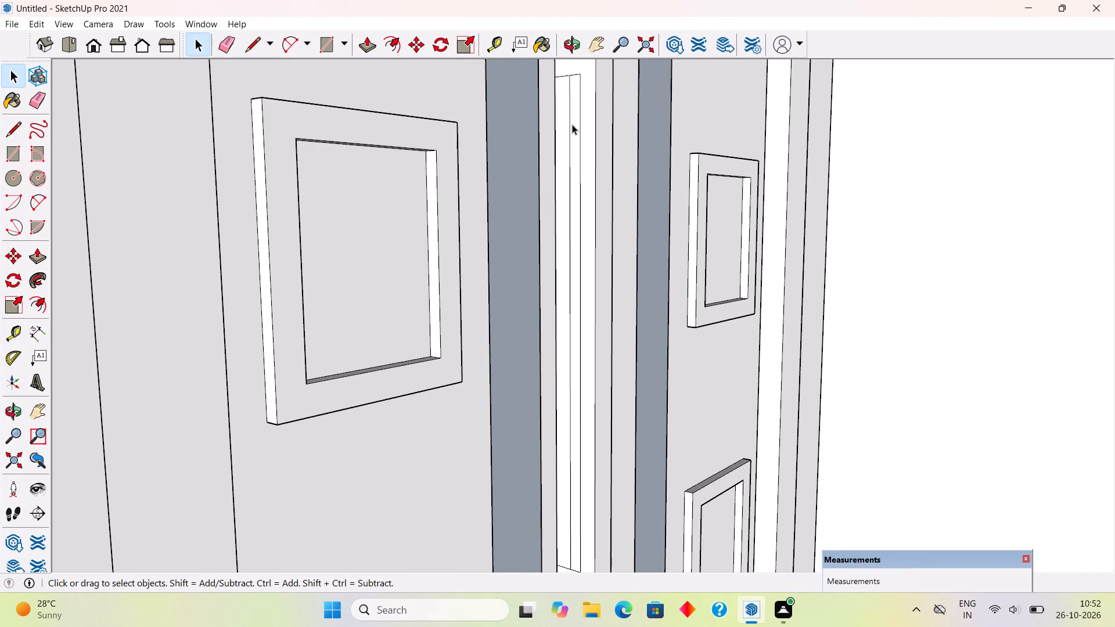
left_click(570, 140)
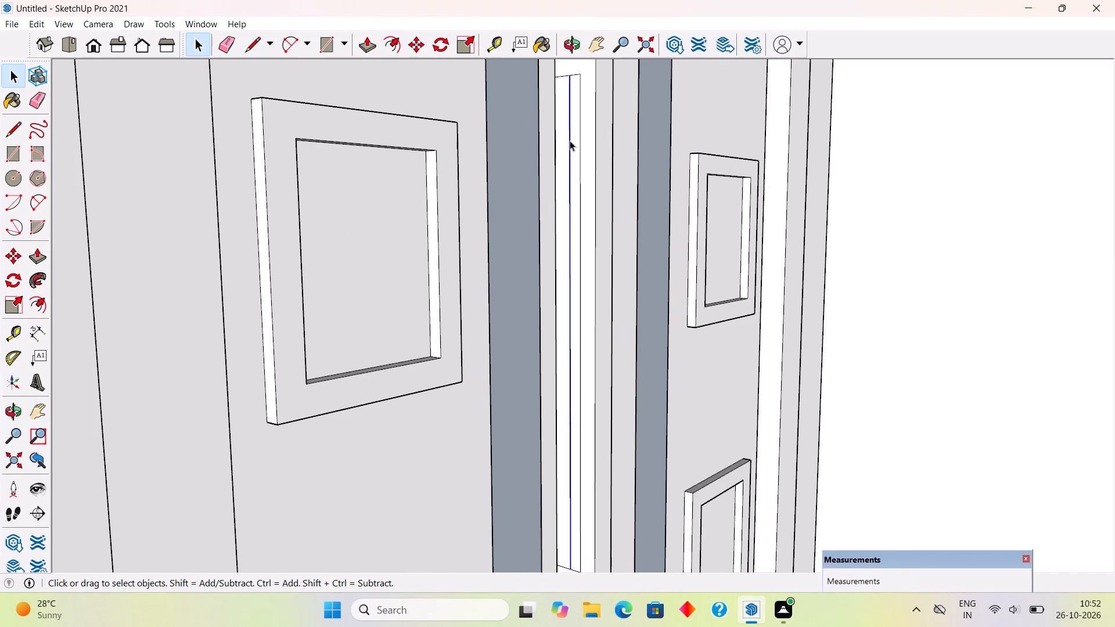
key("Delete")
Push the merged inner face 1 3/16" through the handle to cut the grip opening behind the bar.
left_click(570, 140)
key("p")
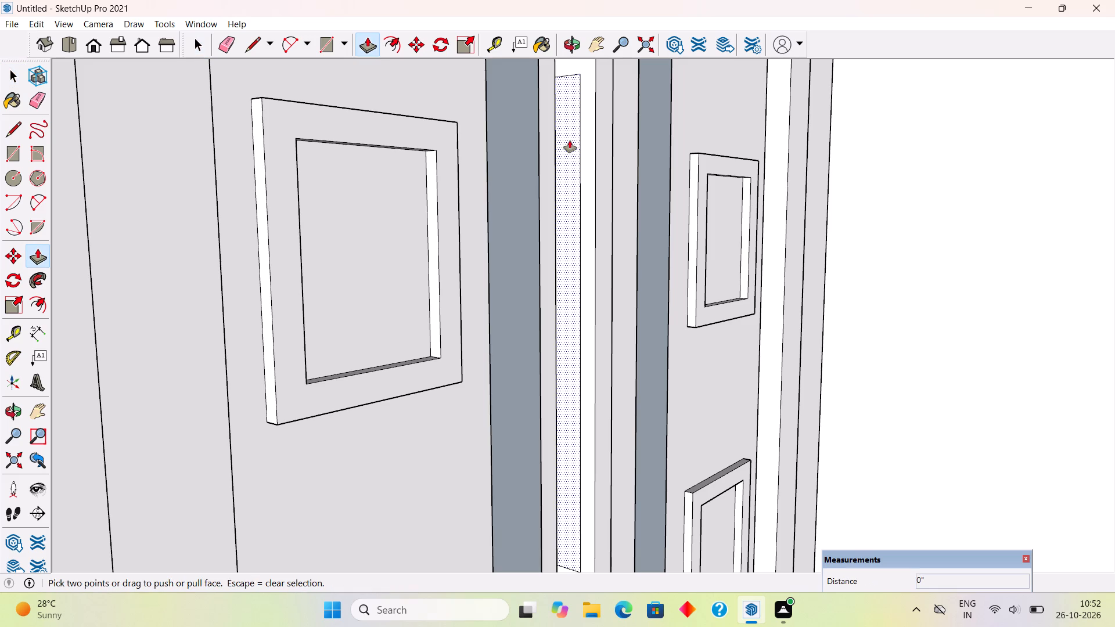
left_click(570, 142)
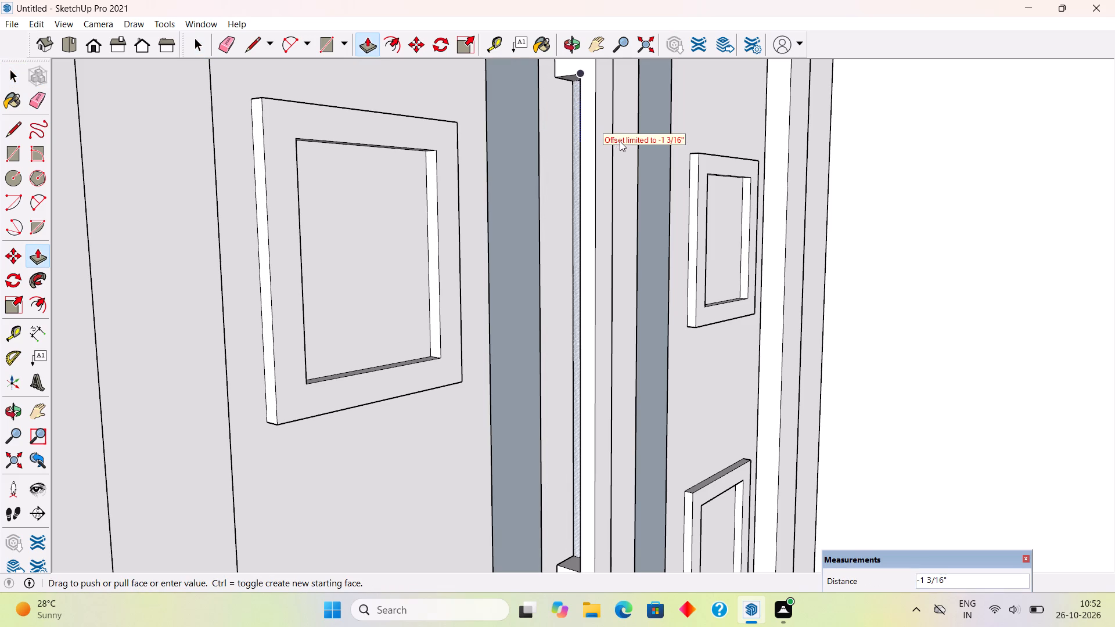
left_click(623, 142)
middle_click_drag(620, 184, 55, 194)
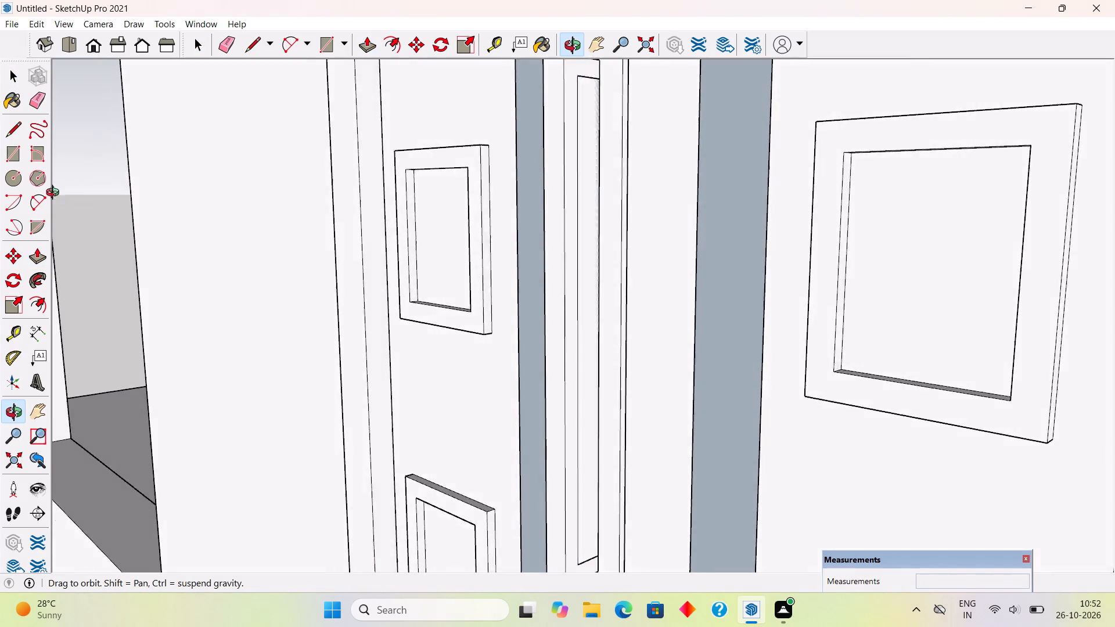
middle_click_drag(55, 194, 632, 286)
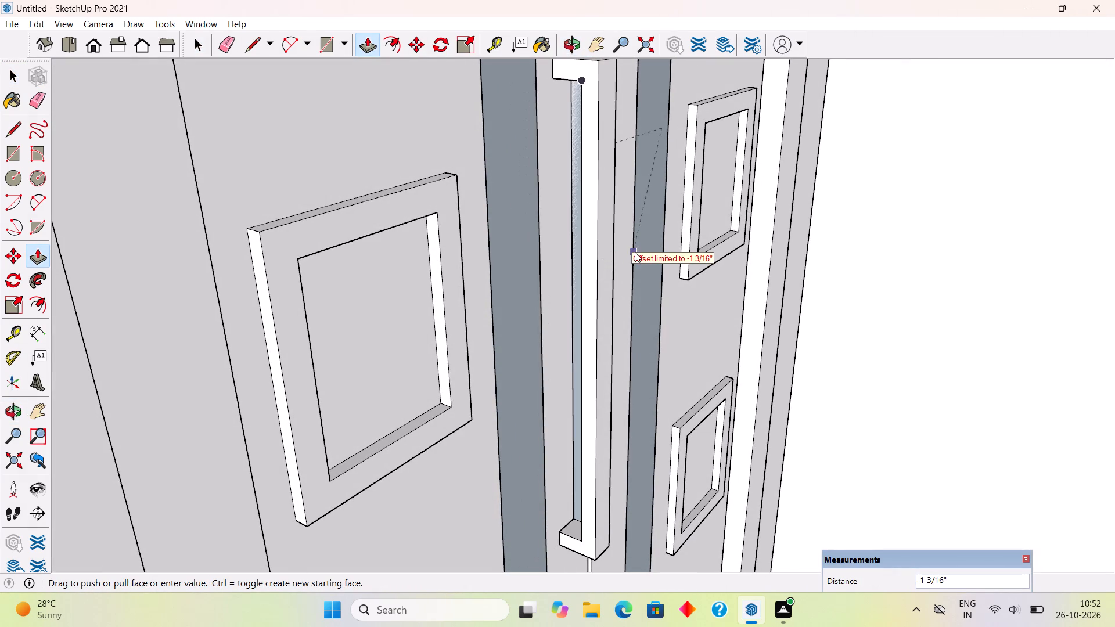
middle_click_drag(591, 290, 722, 332)
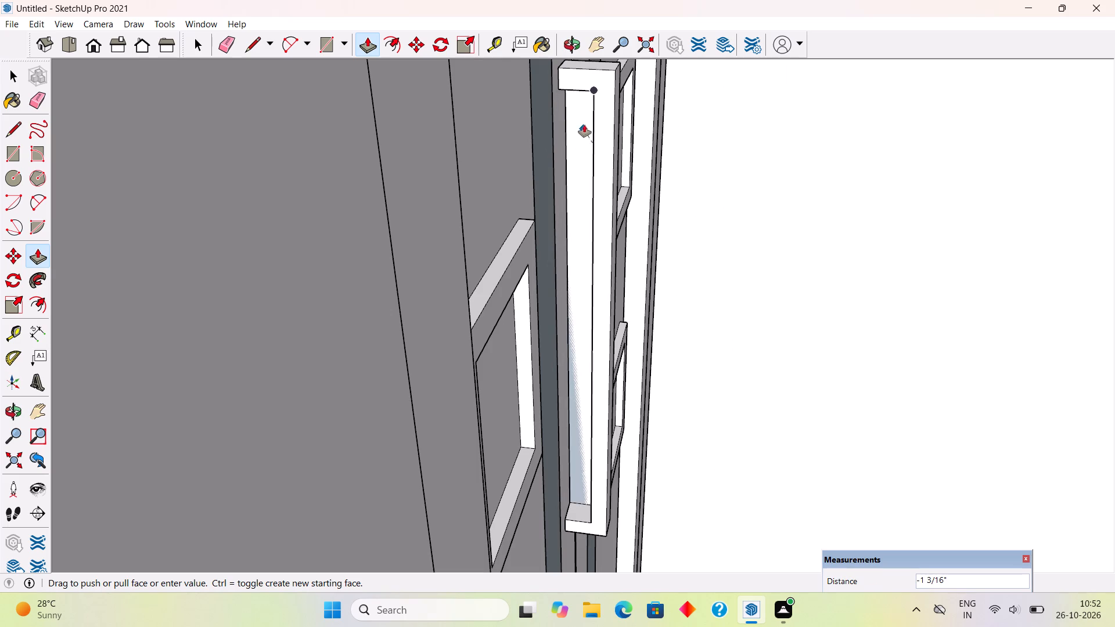
left_click(585, 123)
Extend the handle's top and bottom end faces outward by 1" each.
middle_click_drag(600, 309, 329, 247)
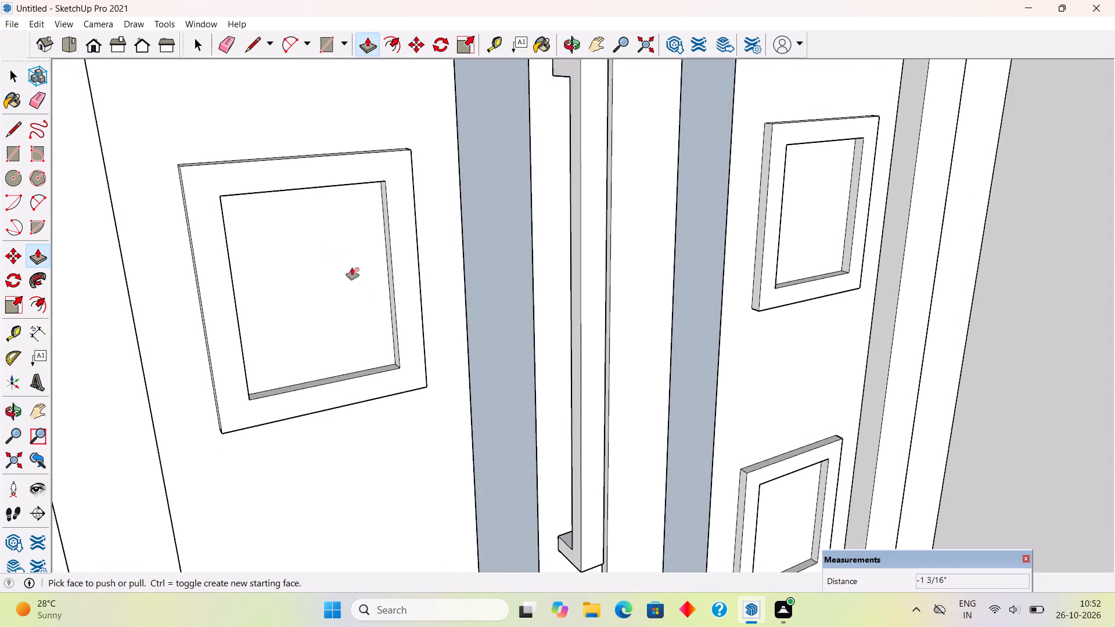
scroll(479, 352, "down", 5)
middle_click_drag(533, 203, 552, 266)
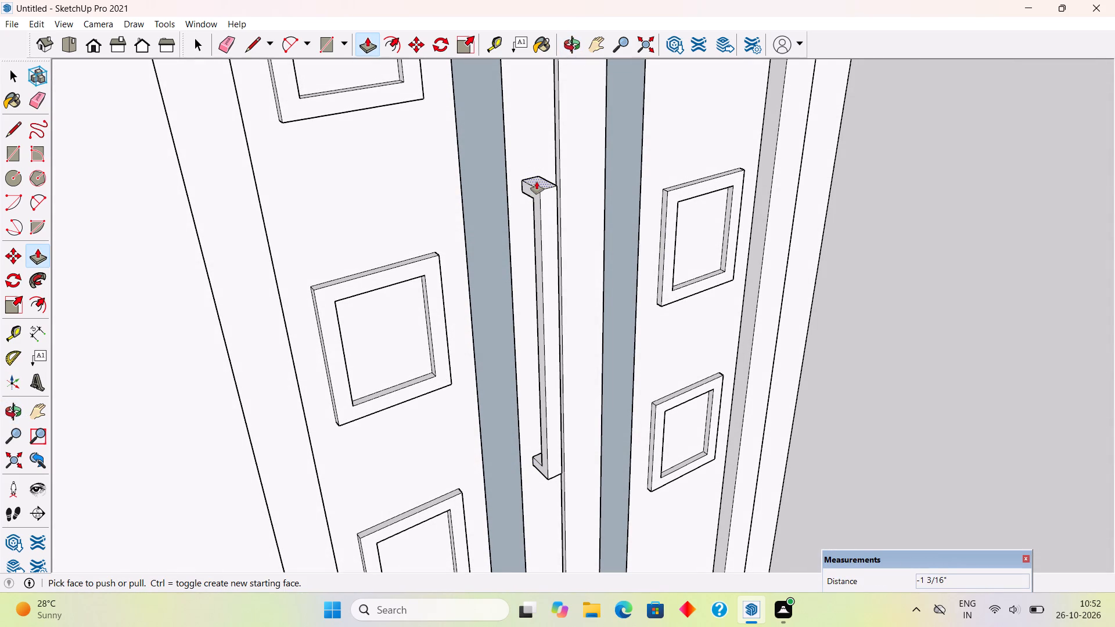
left_click(537, 181)
type("1\"")
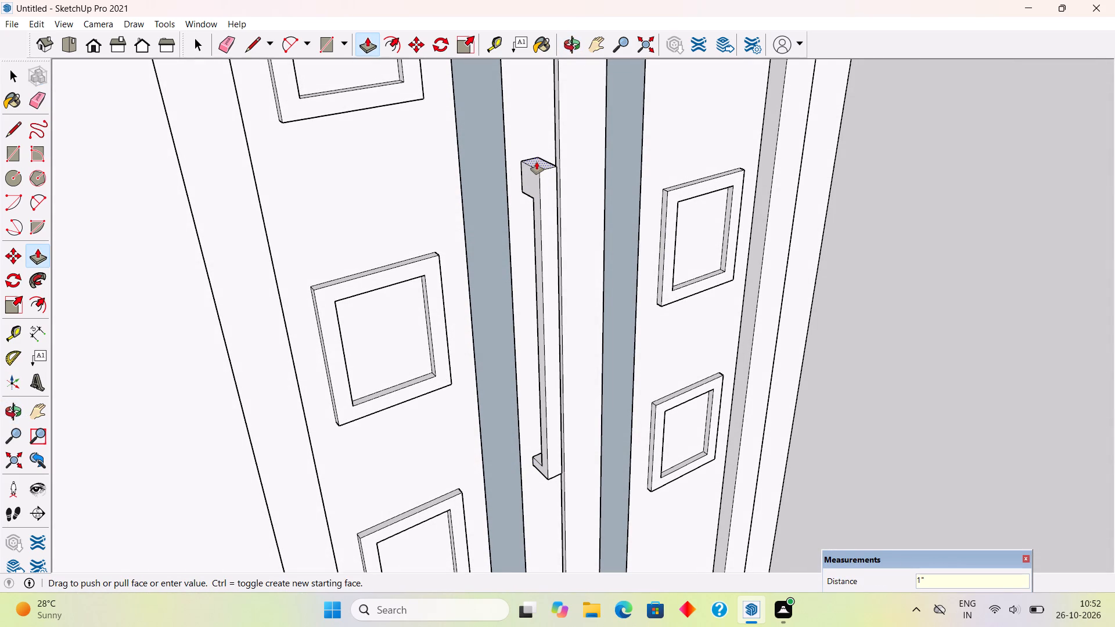
key("Return")
scroll(537, 163, "down", 4)
middle_click_drag(567, 456, 546, 197)
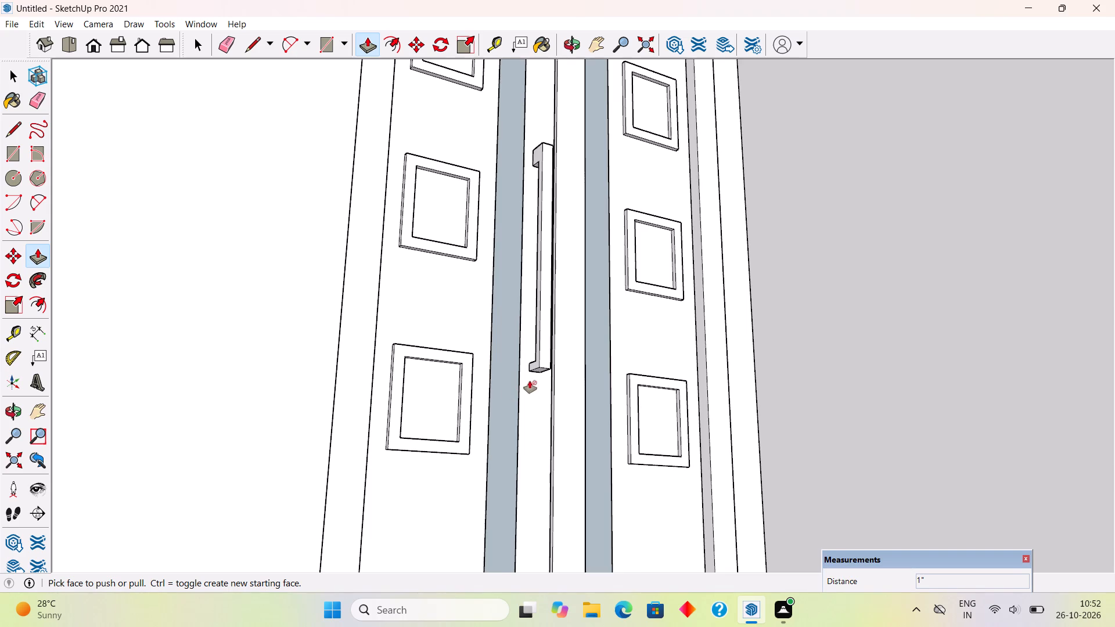
scroll(532, 372, "up", 4)
left_click(549, 367)
type("1\"")
key("Return")
Select the whole door handle and make it a group.
key("space")
triple_click(545, 369)
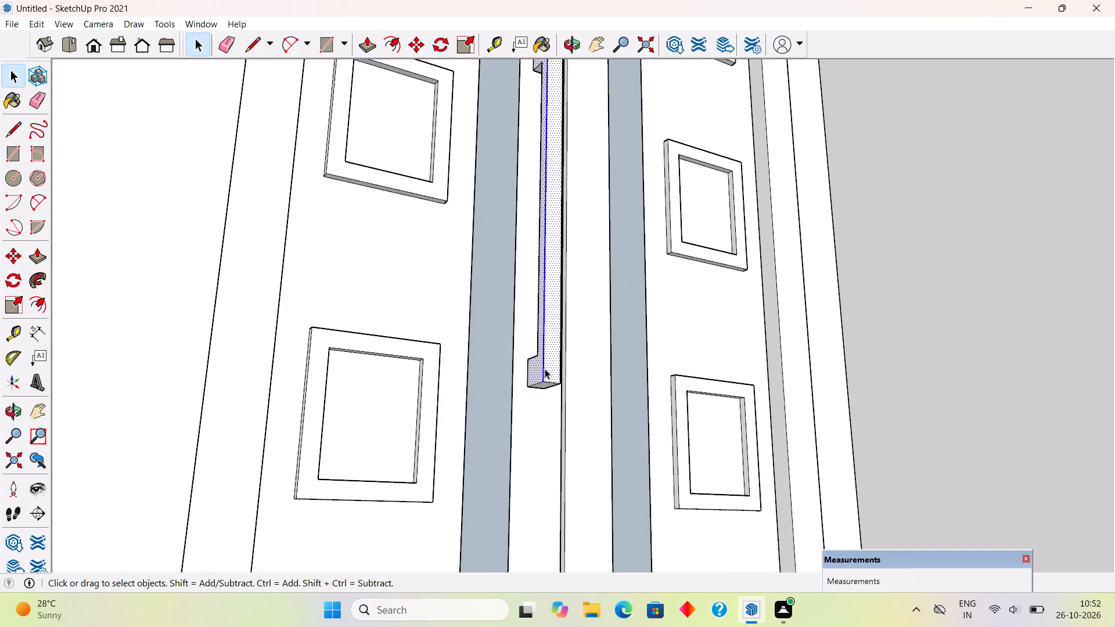
right_click(545, 369)
left_click(603, 485)
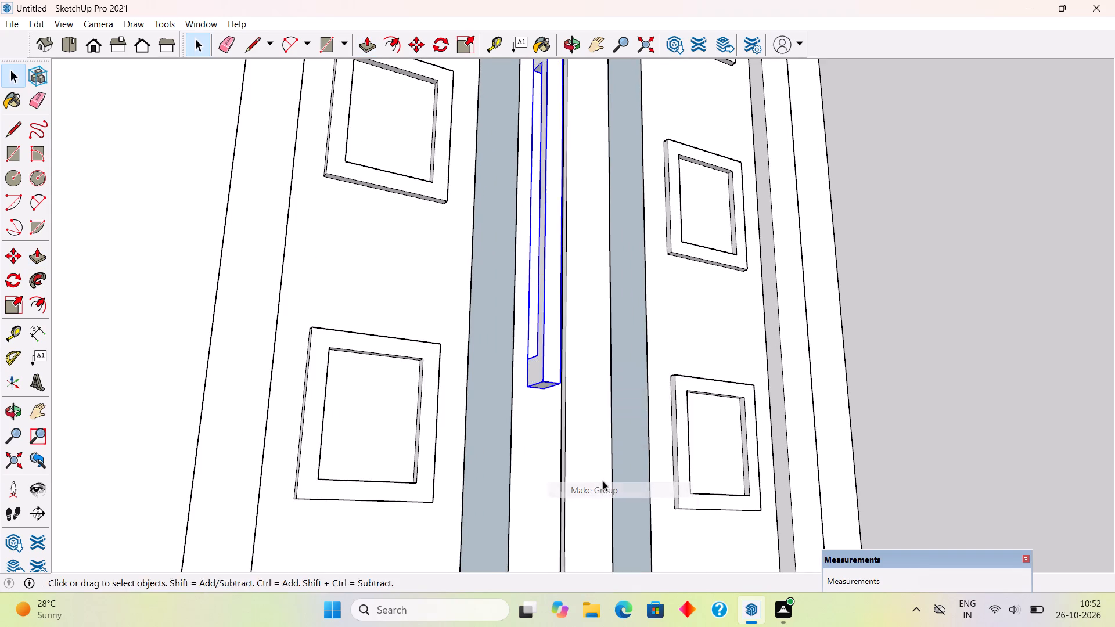
Copy the handle group about 3 3/4" horizontally across the centre gap onto the right door leaf.
middle_click_drag(600, 440, 495, 547)
scroll(495, 547, "down", 5)
scroll(416, 398, "down", 5)
middle_click_drag(628, 421, 523, 439)
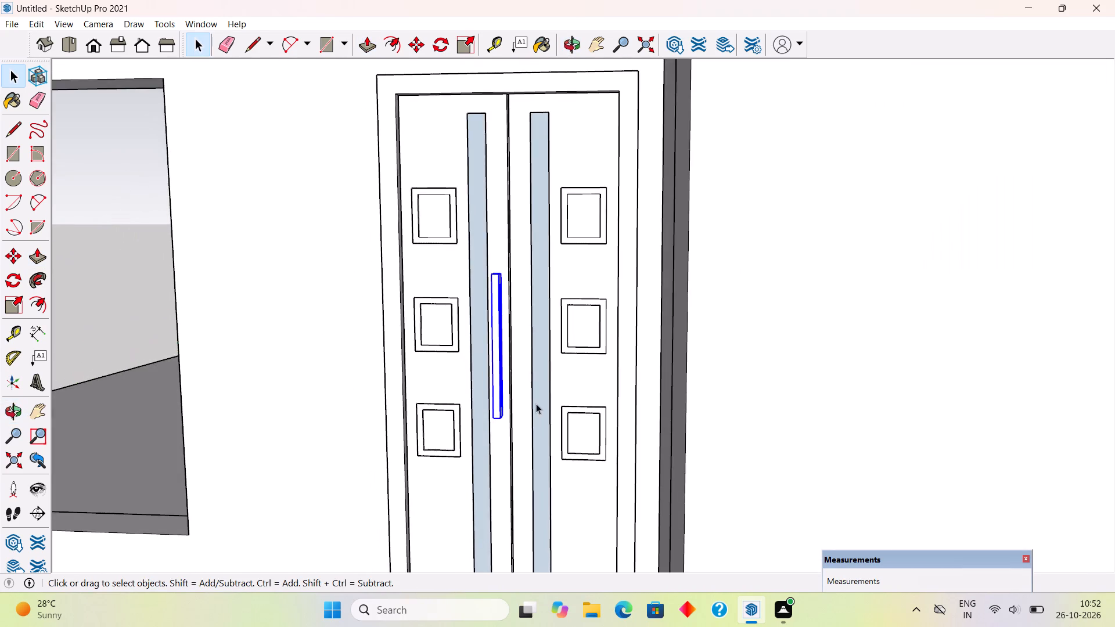
scroll(534, 403, "up", 5)
scroll(468, 428, "up", 3)
key("m")
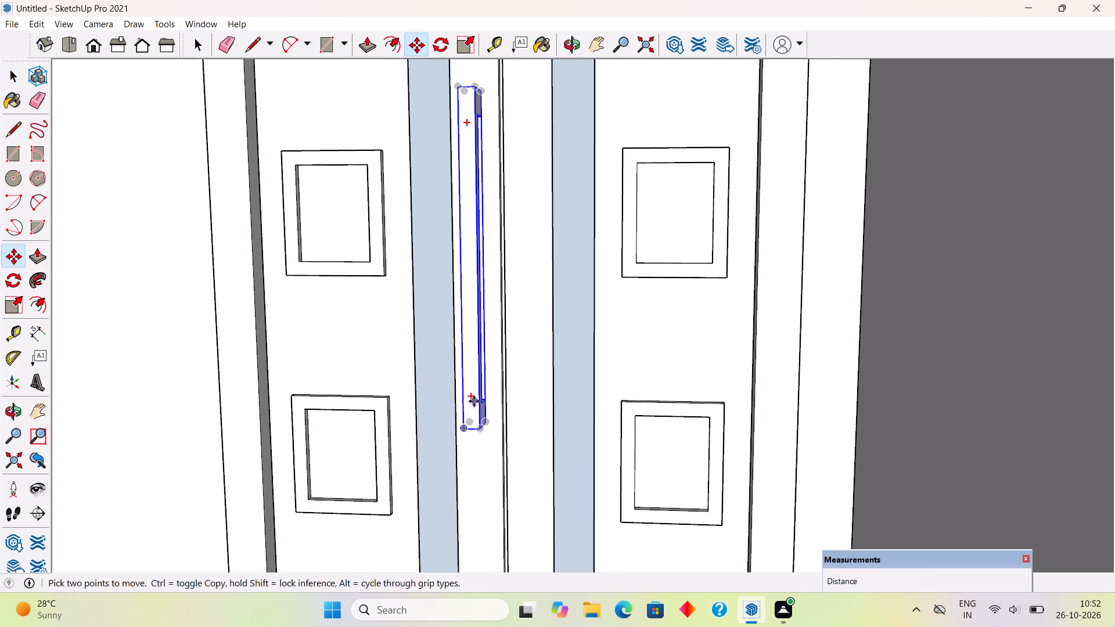
left_click(474, 401)
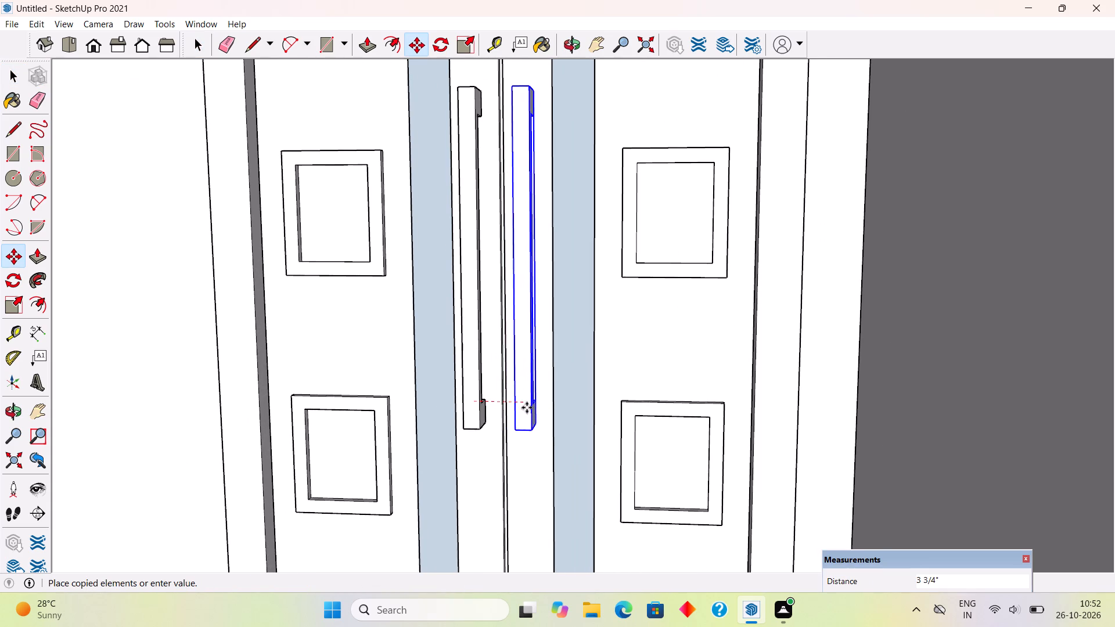
left_click(527, 408)
scroll(527, 408, "down", 6)
middle_click_drag(530, 449, 883, 444)
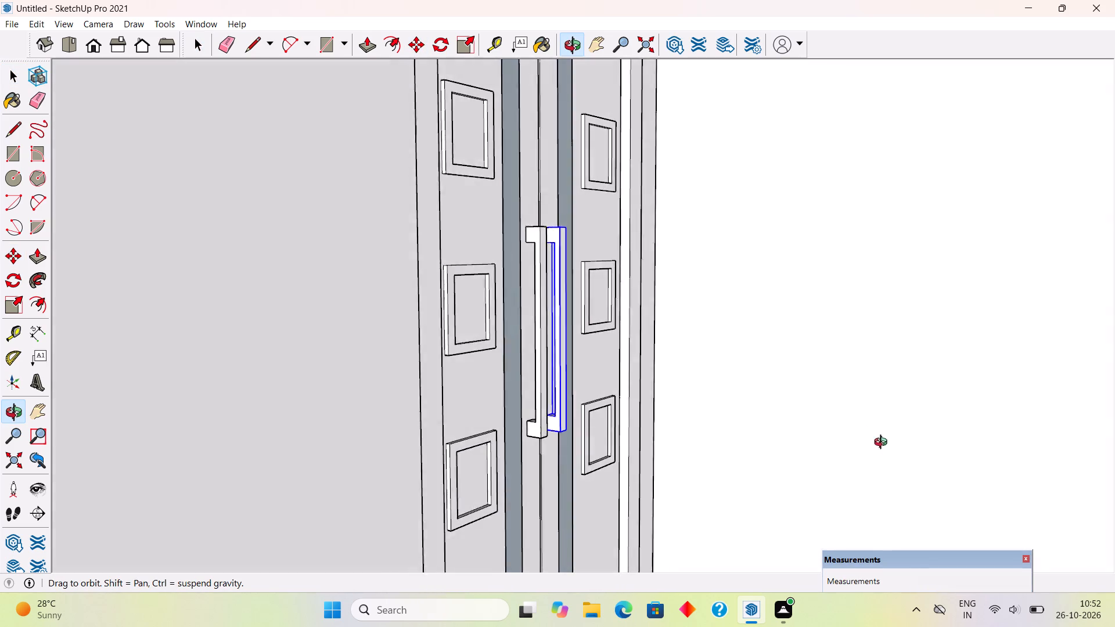
middle_click_drag(883, 444, 676, 510)
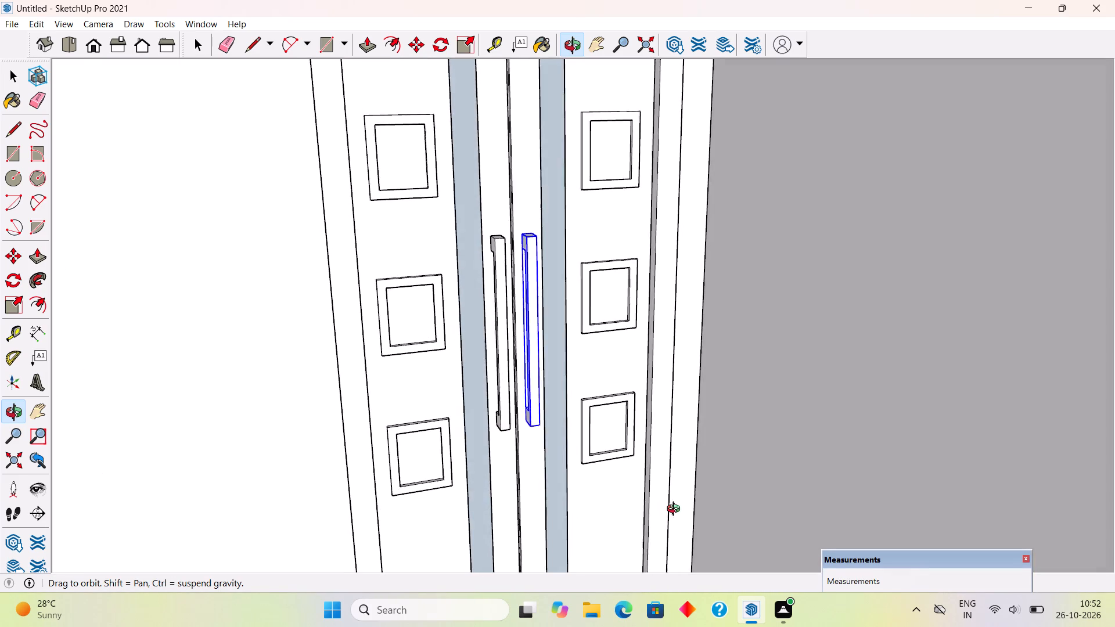
middle_click_drag(676, 510, 597, 507)
key("space")
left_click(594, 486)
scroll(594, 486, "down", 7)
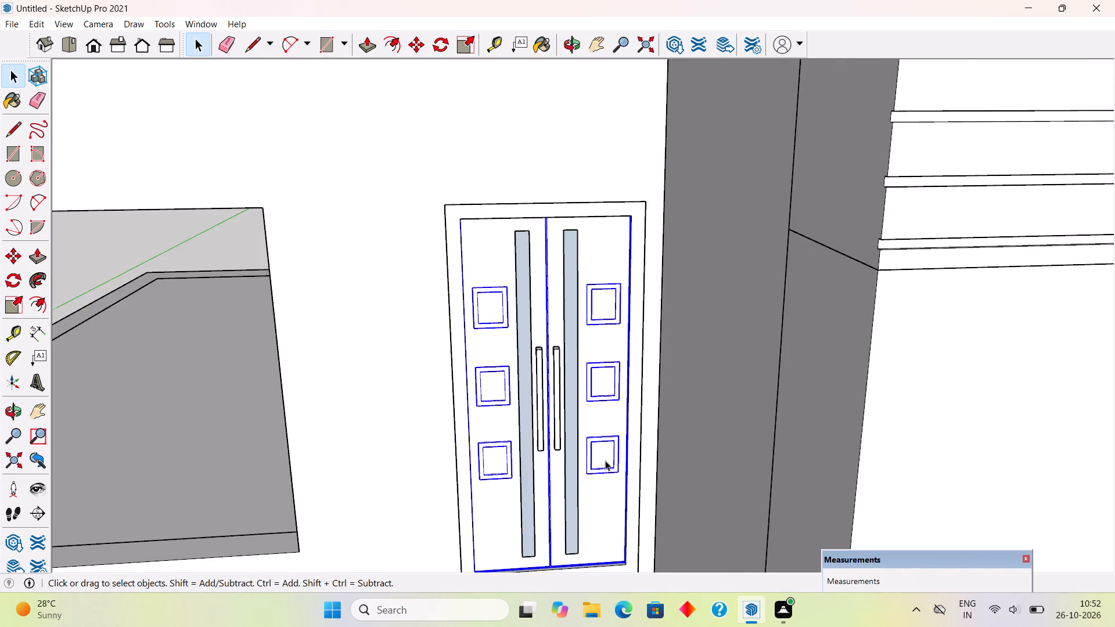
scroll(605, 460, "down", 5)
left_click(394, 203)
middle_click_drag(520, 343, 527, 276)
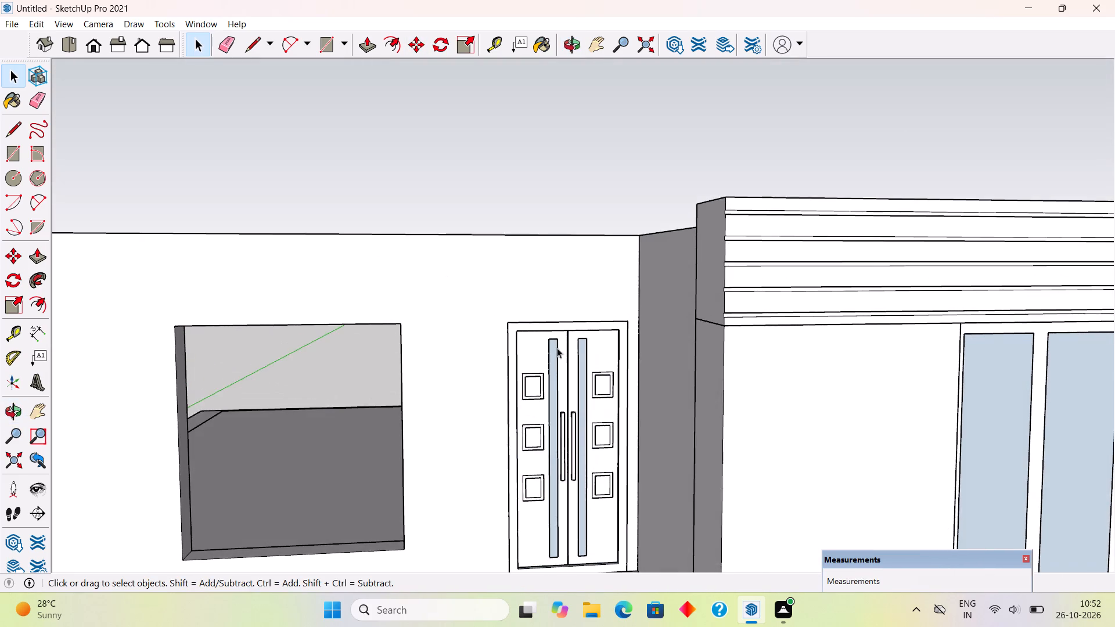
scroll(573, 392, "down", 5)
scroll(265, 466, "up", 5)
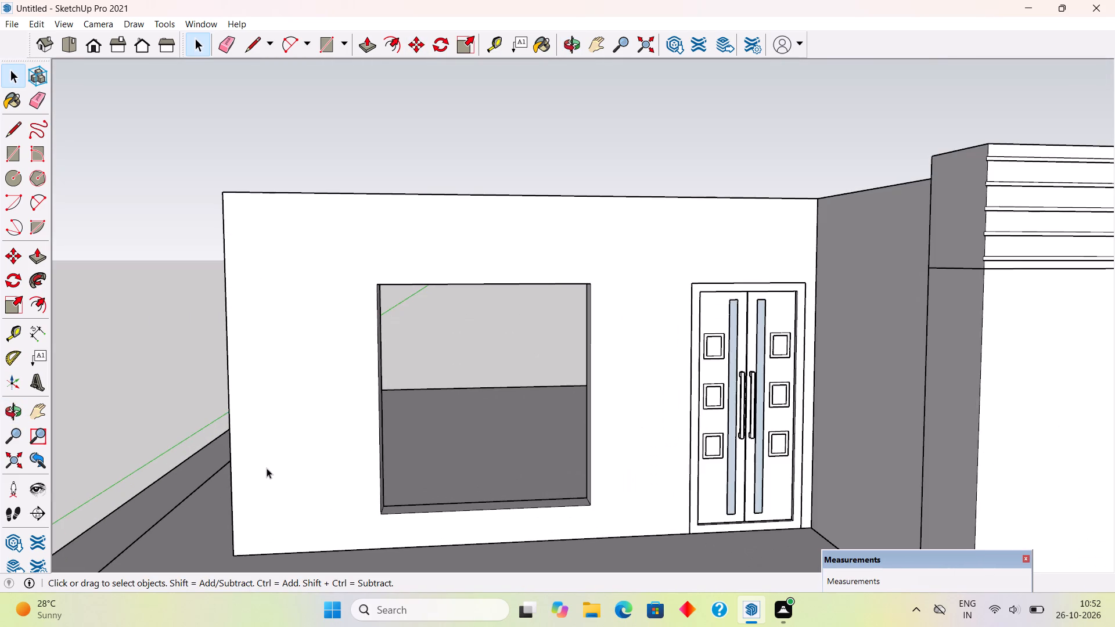
Draw a 6' by 6'6" rectangle over the window opening in the back wall, from corner to opposite corner.
middle_click_drag(328, 480, 371, 505)
scroll(368, 517, "up", 2)
key("r")
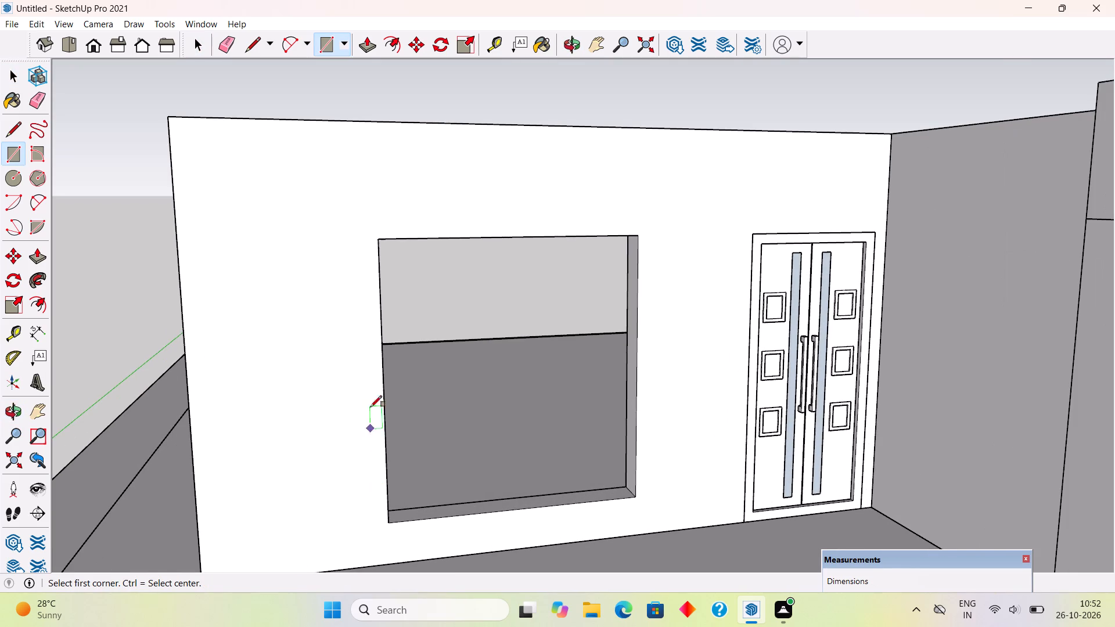
scroll(383, 253, "up", 1)
left_click(379, 234)
scroll(379, 234, "down", 4)
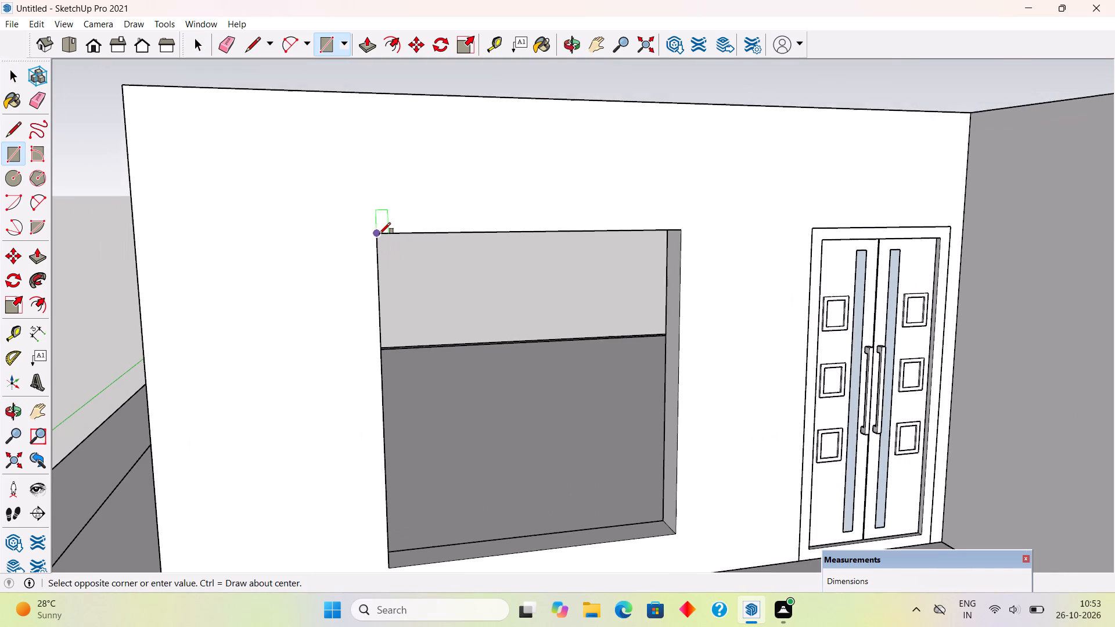
scroll(379, 234, "down", 3)
left_click(577, 437)
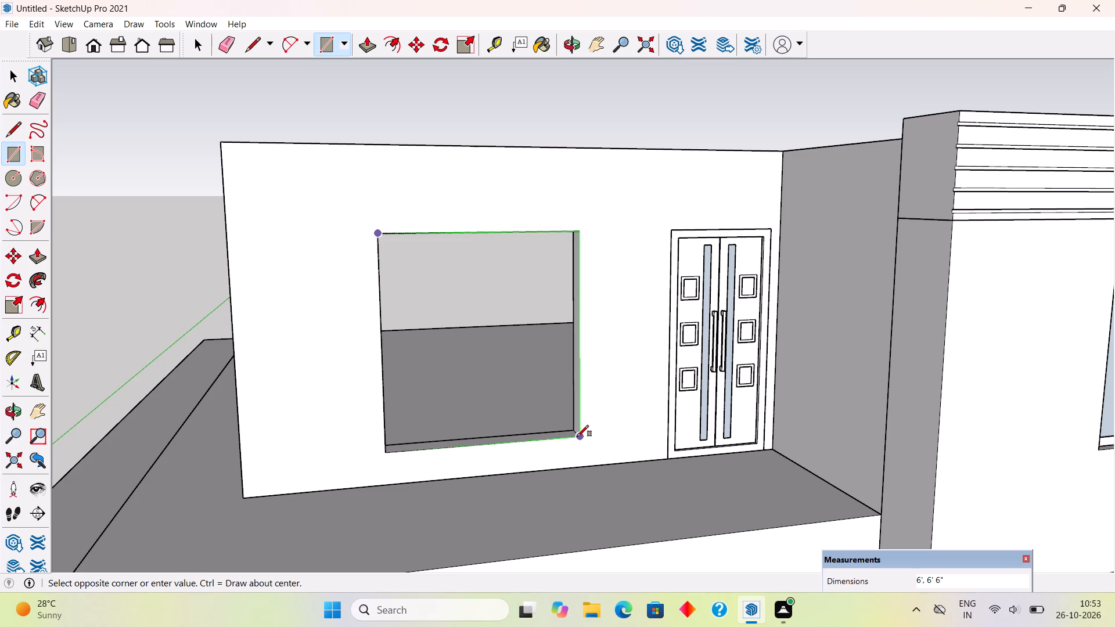
Offset the edges of the new window face inward by 4" to form the outer frame.
key("f")
left_click(515, 434)
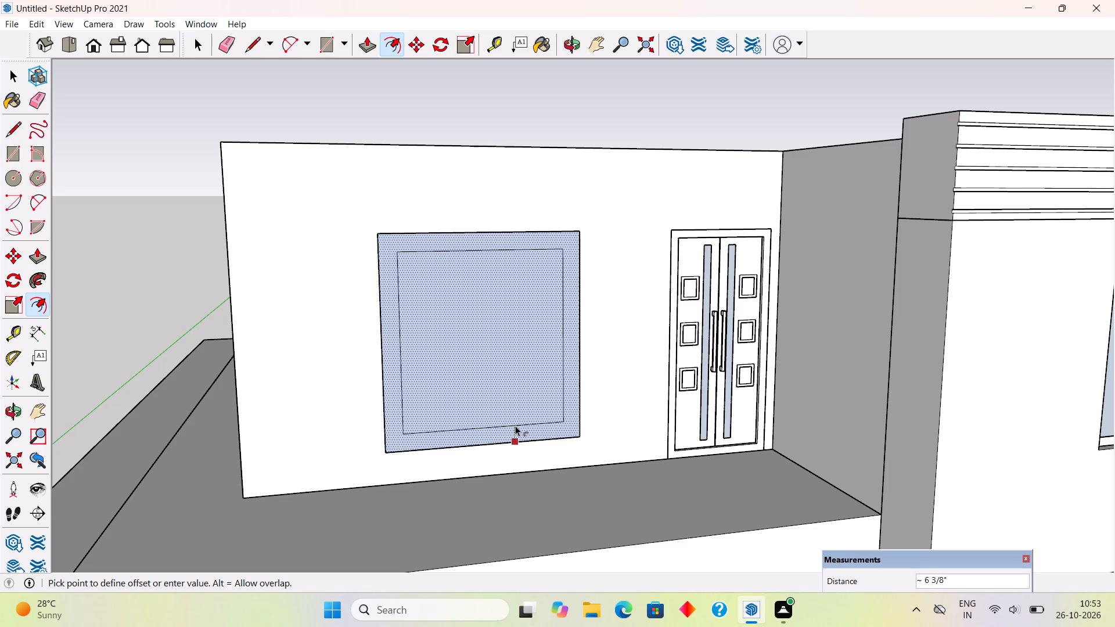
type("4\"")
key("Return")
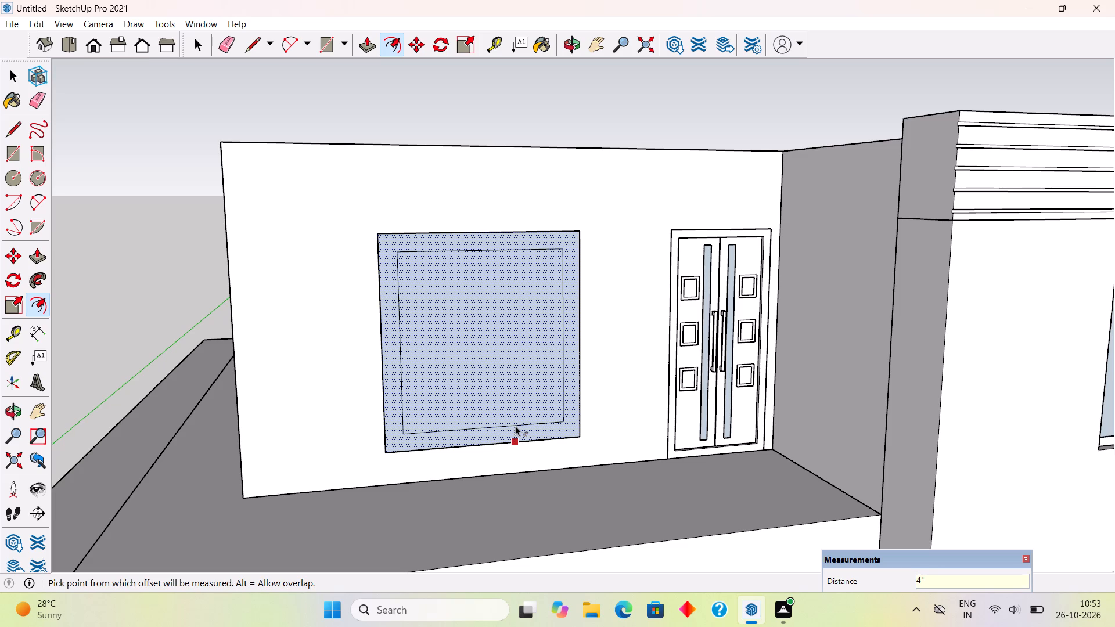
key("space")
Place vertical guides 2' in from the left and right outer edges of the window face.
key("t")
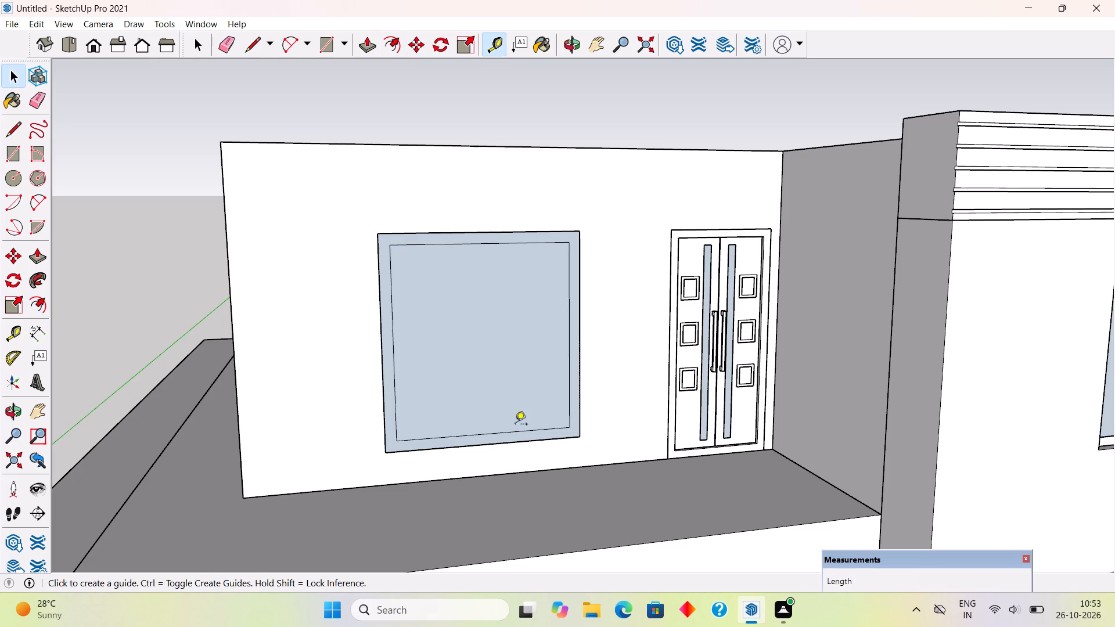
left_click(381, 370)
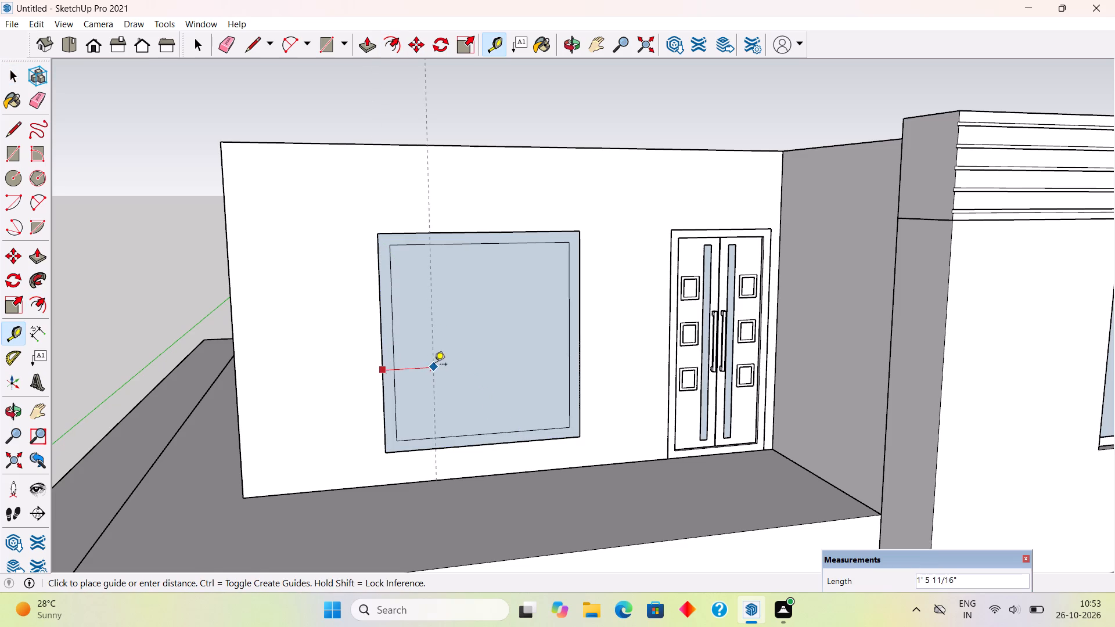
key("2")
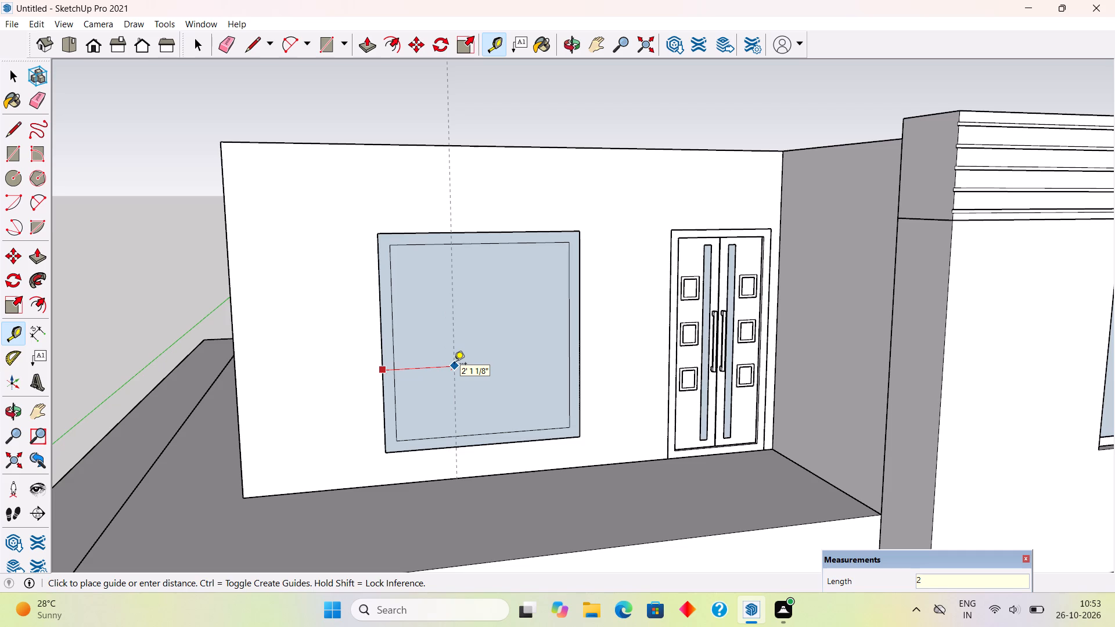
key("apostrophe")
key("Return")
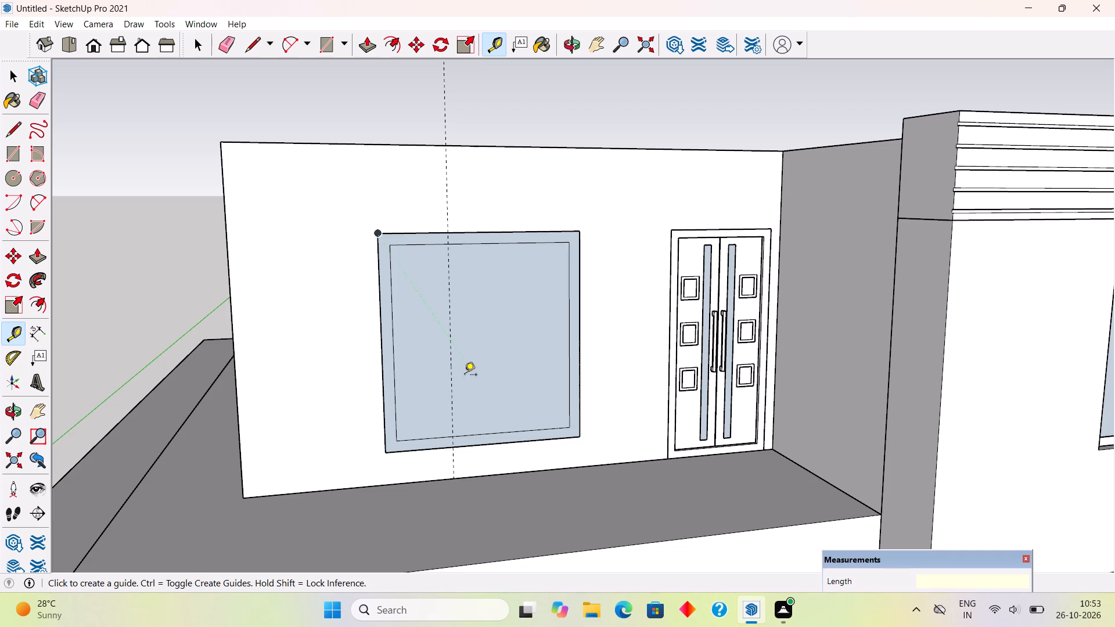
left_click(582, 355)
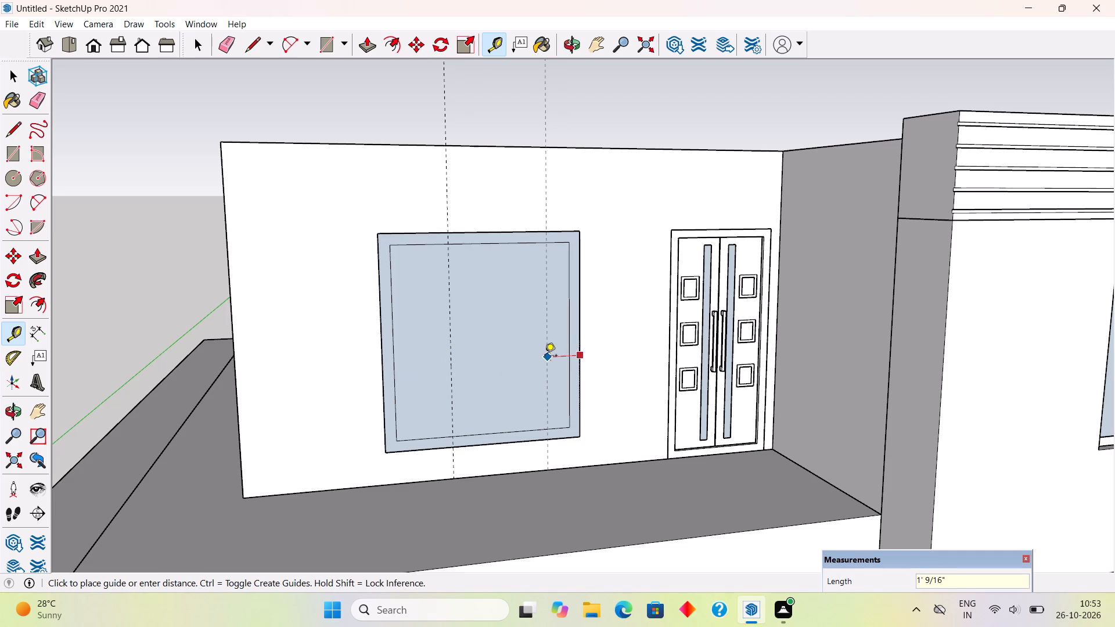
type("2'")
key("Return")
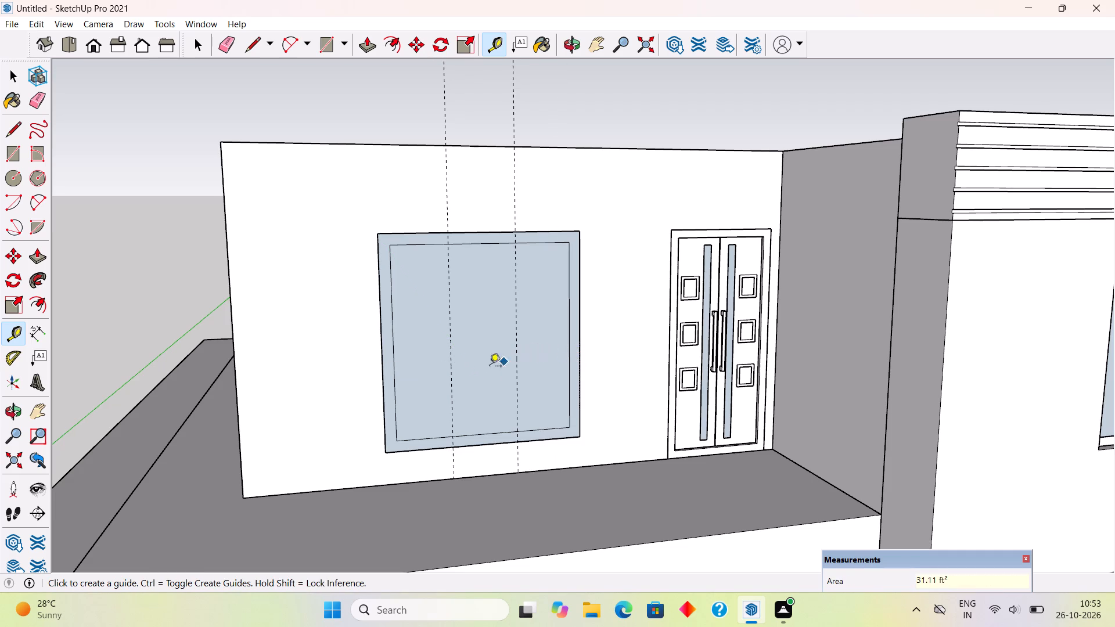
Add parallel guides 2" to either side of each of the two vertical guides to mark the mullion widths.
scroll(451, 384, "up", 3)
left_click(449, 383)
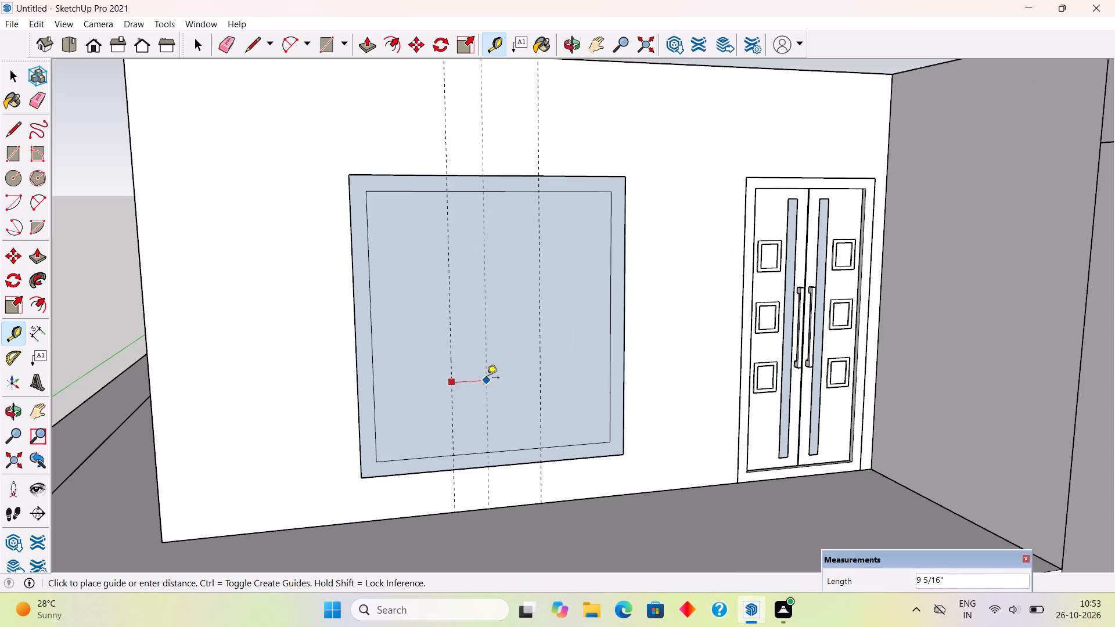
type("2\"")
key("Return")
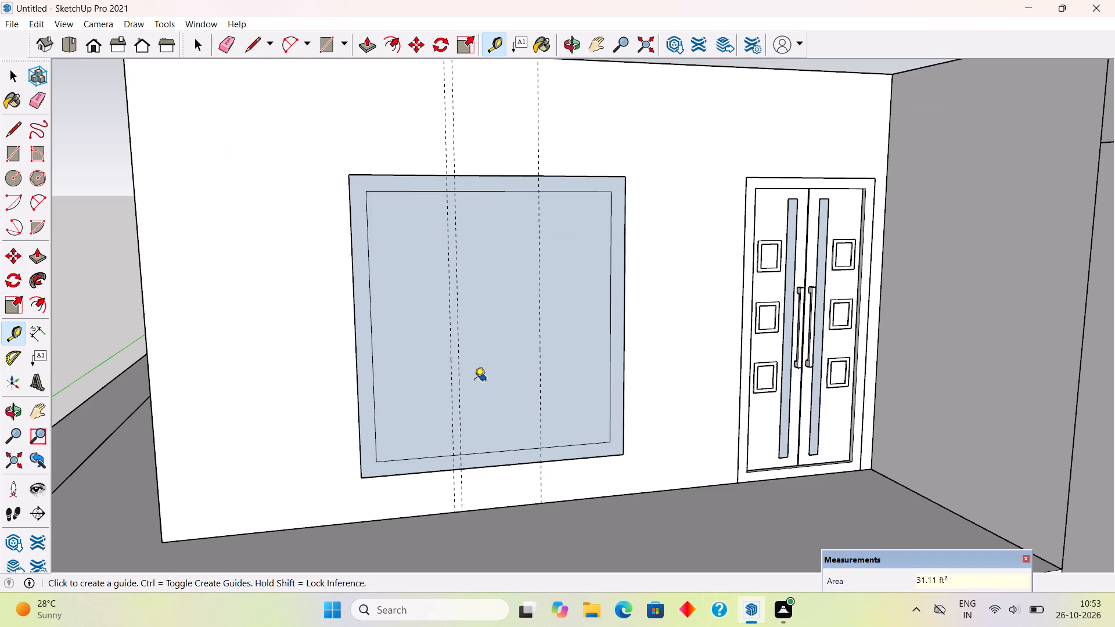
left_click(450, 384)
type("2\"")
key("Return")
left_click(538, 387)
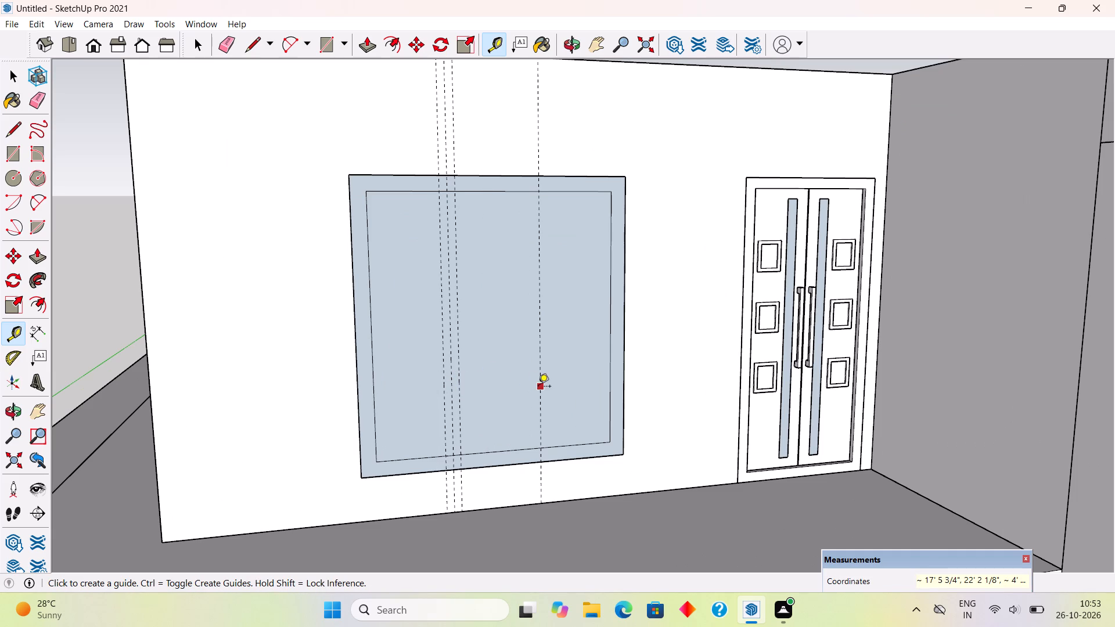
type("2\"")
key("Return")
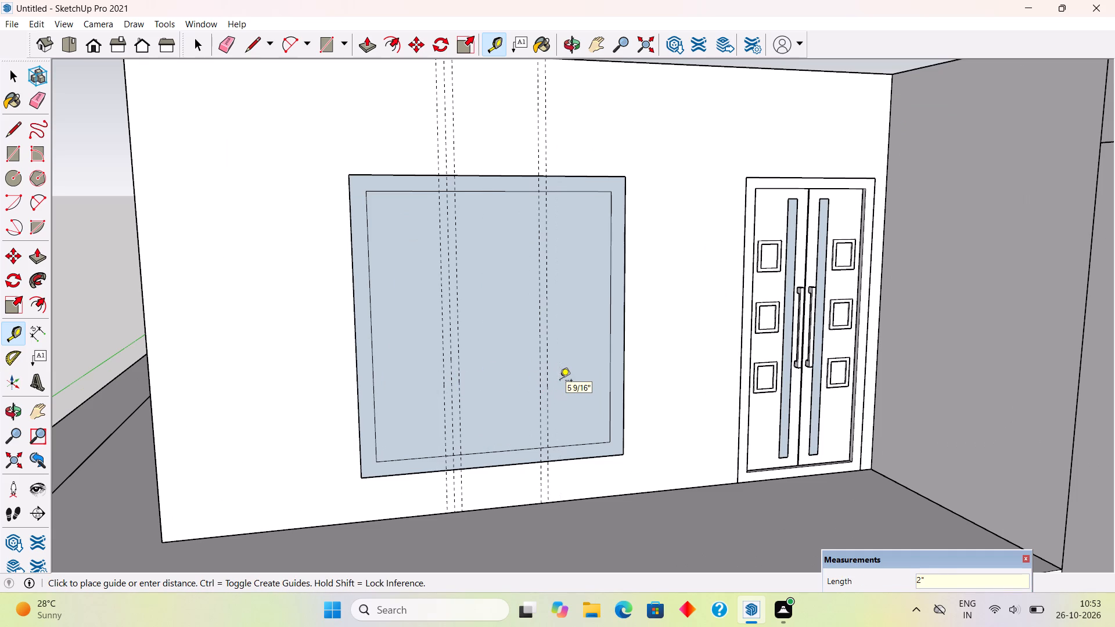
left_click(542, 387)
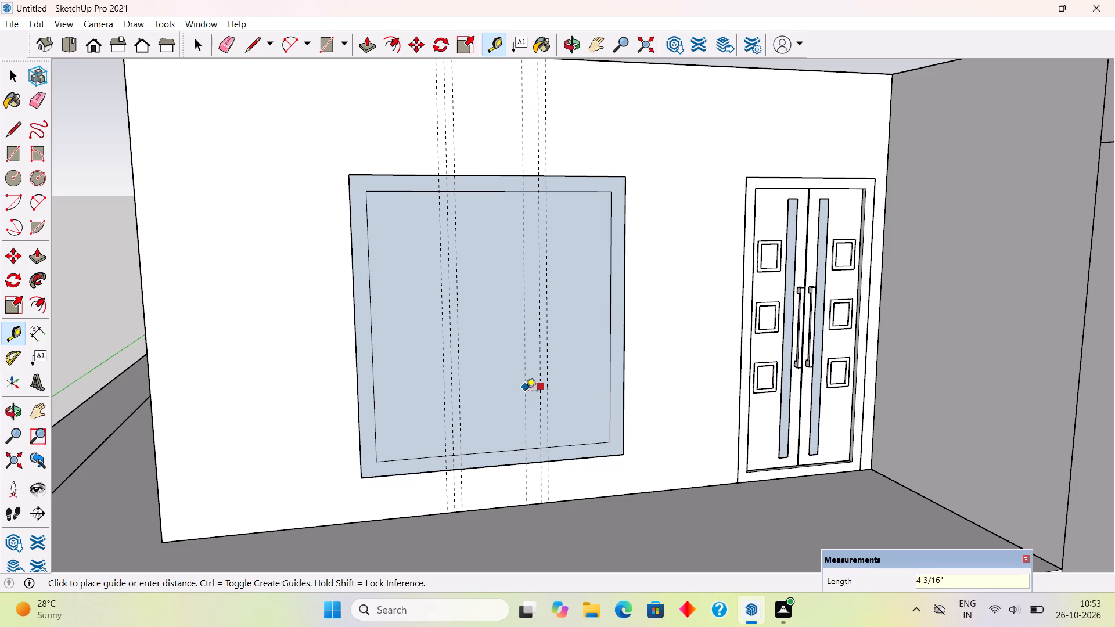
key("2")
key("shift+quotedbl")
key("Return")
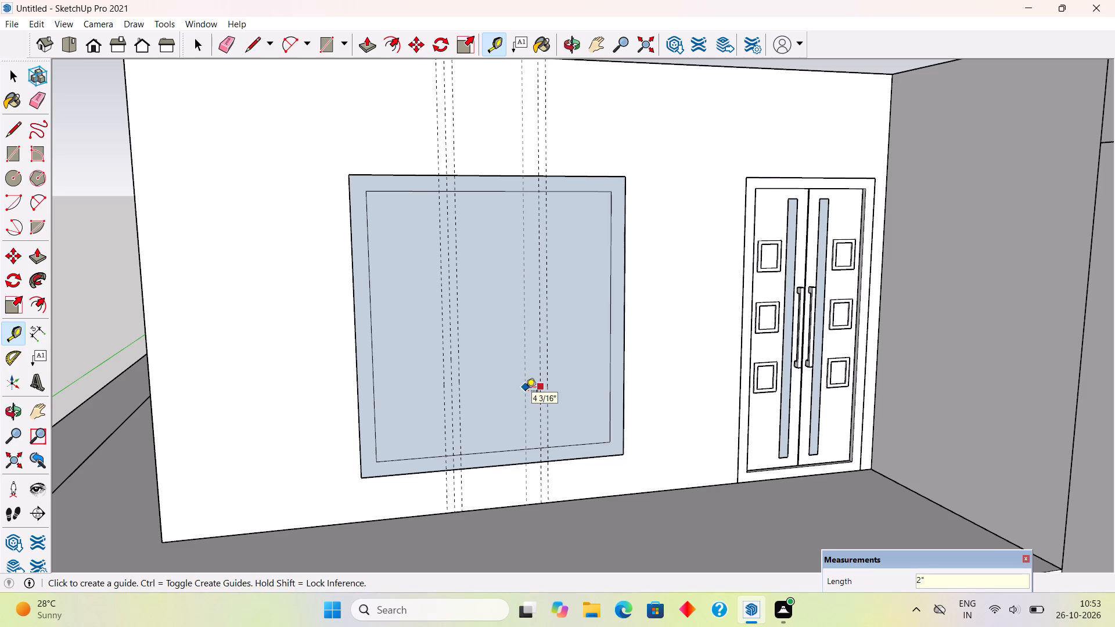
Draw four vertical 5'10" lines along the outer mullion guides, between the top and bottom edges of the inner frame rectangle.
key("l")
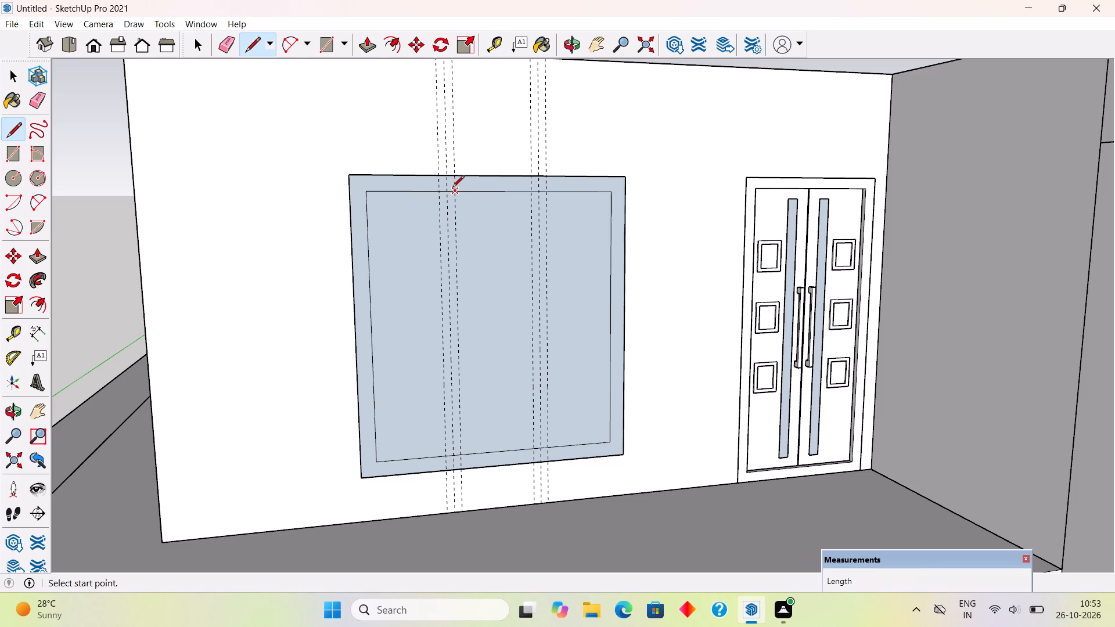
left_click(452, 188)
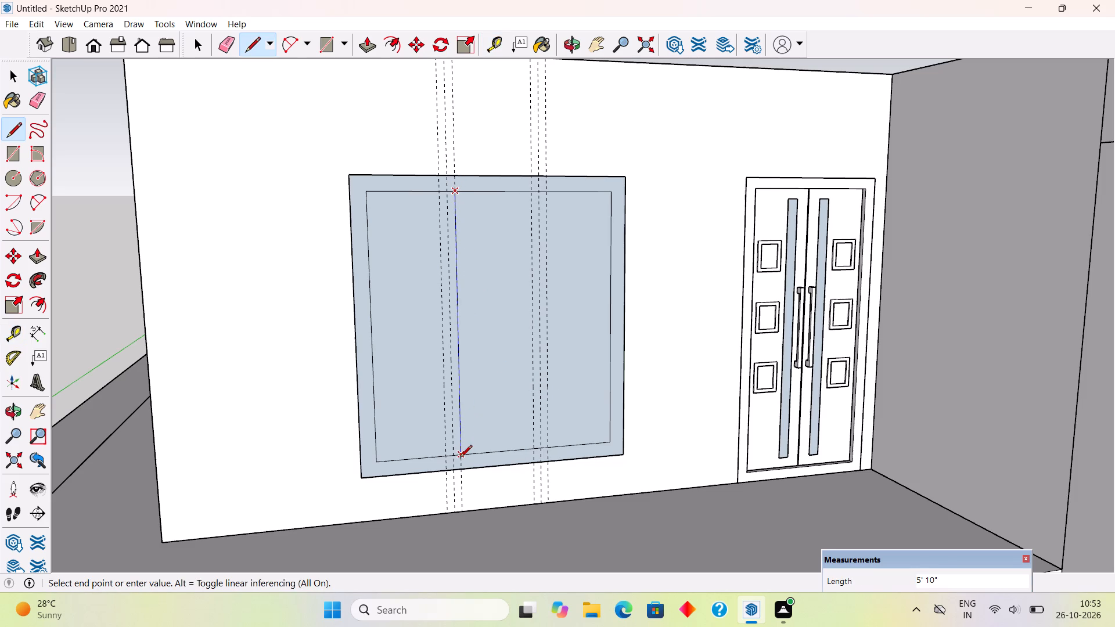
left_click(459, 458)
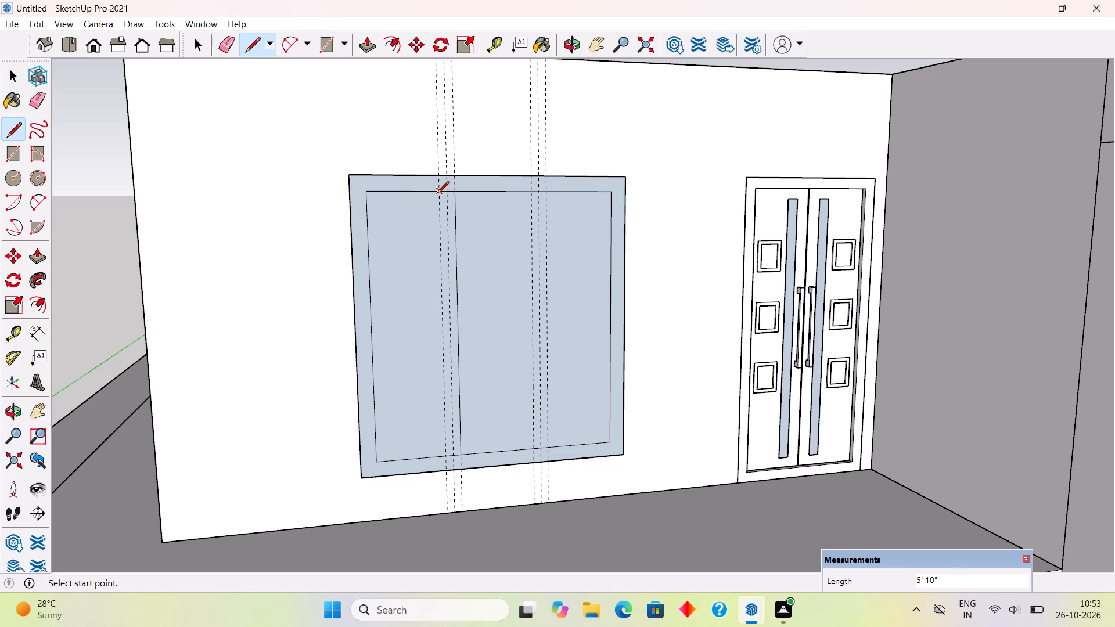
left_click(437, 193)
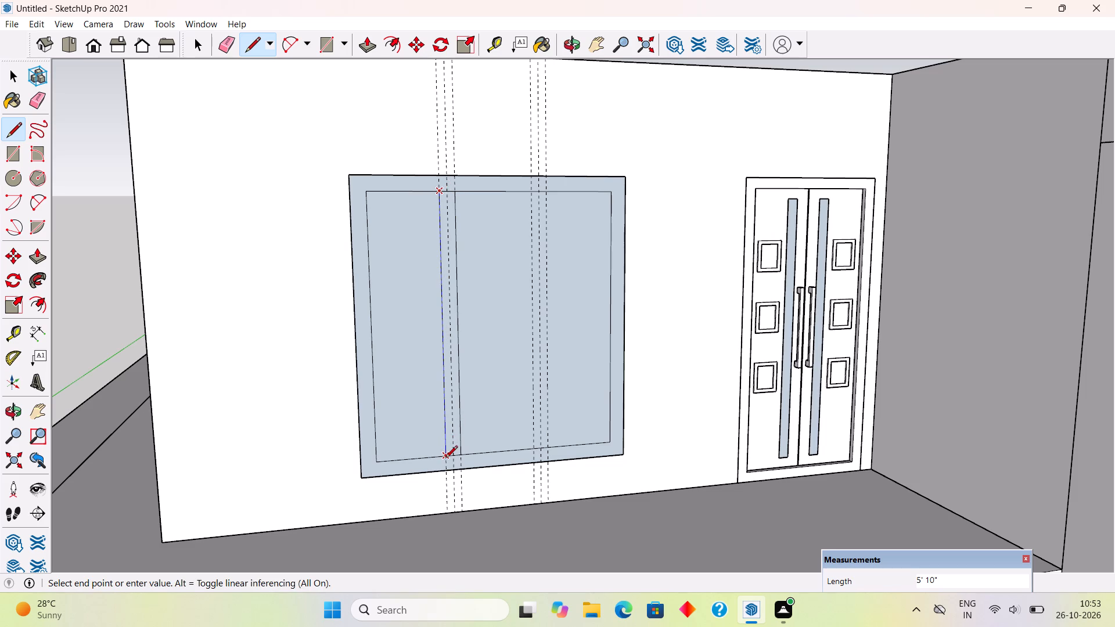
left_click(445, 459)
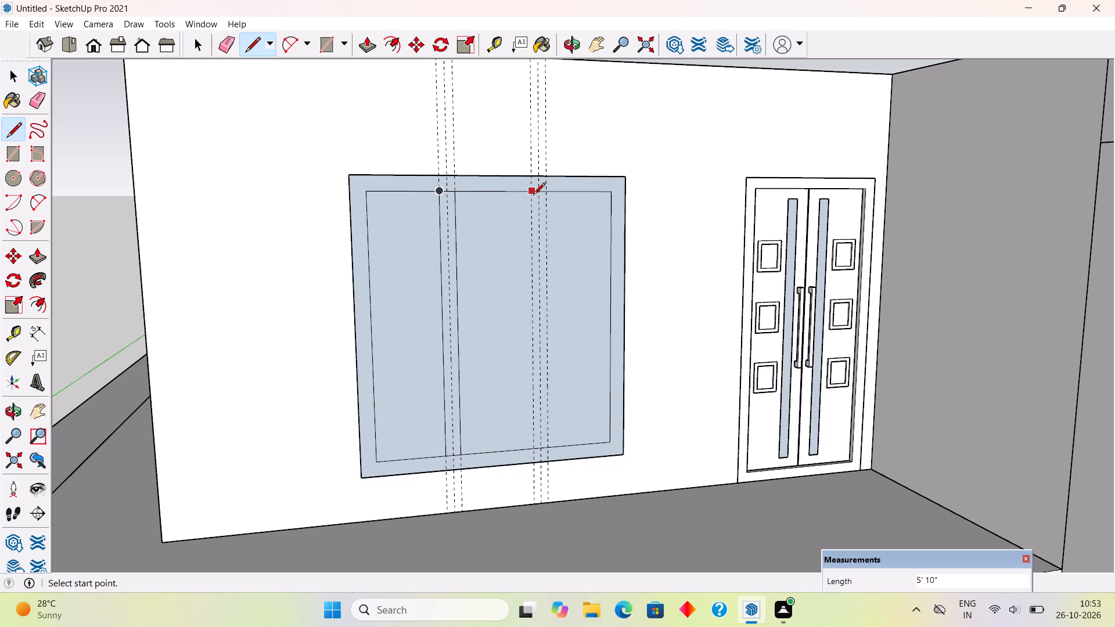
left_click(533, 189)
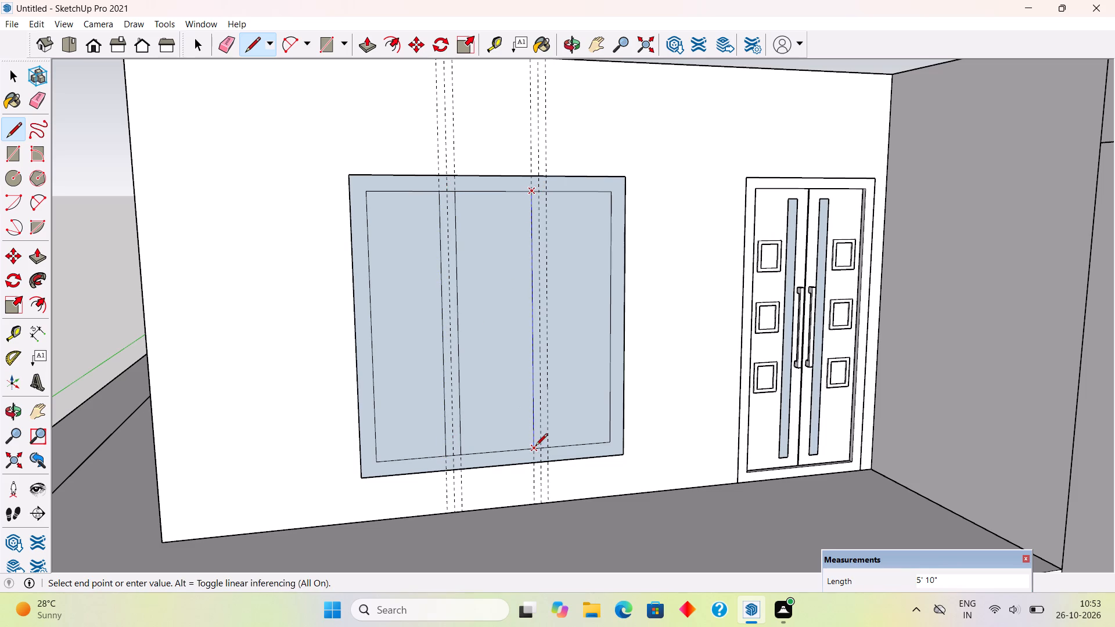
left_click(536, 448)
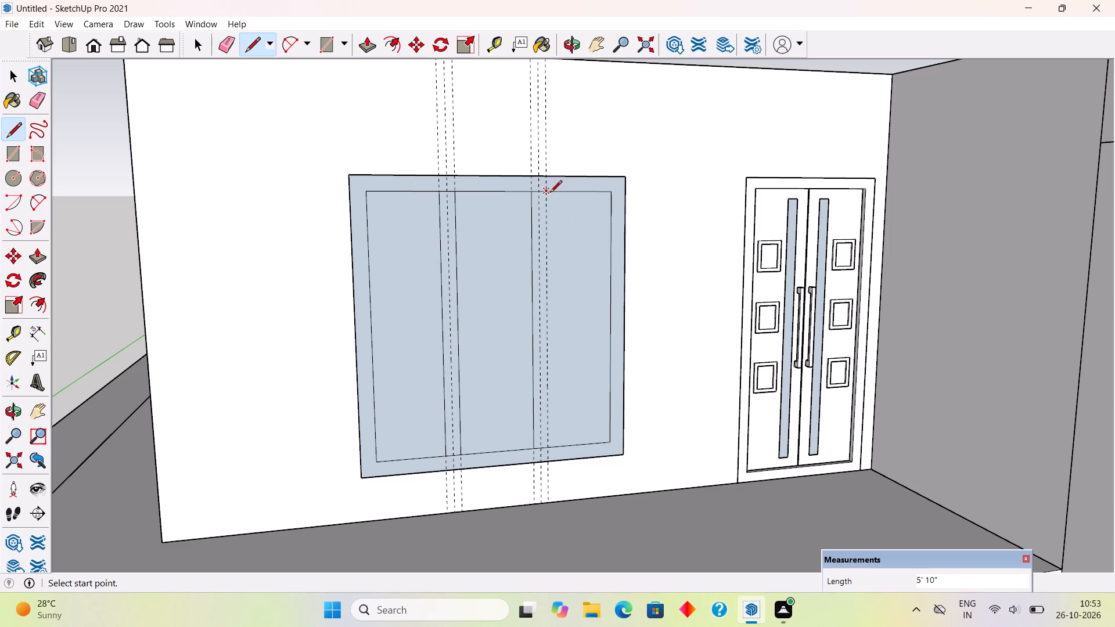
left_click(549, 193)
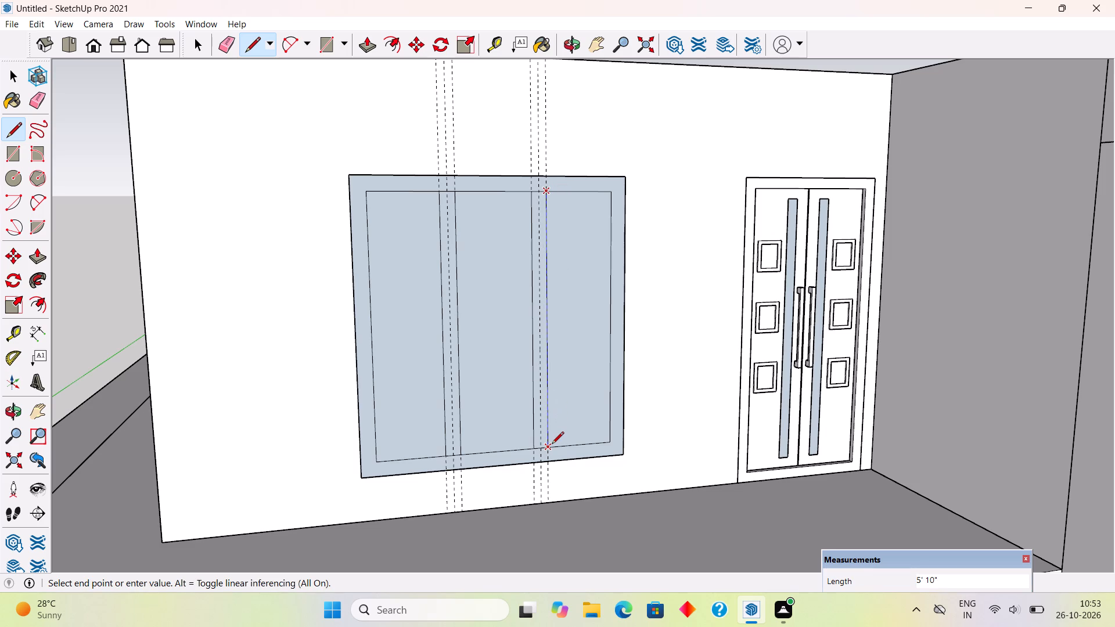
left_click(552, 445)
Erase the two mullion centre guides and the short inner frame edges crossing the mullions at top and bottom.
key("e")
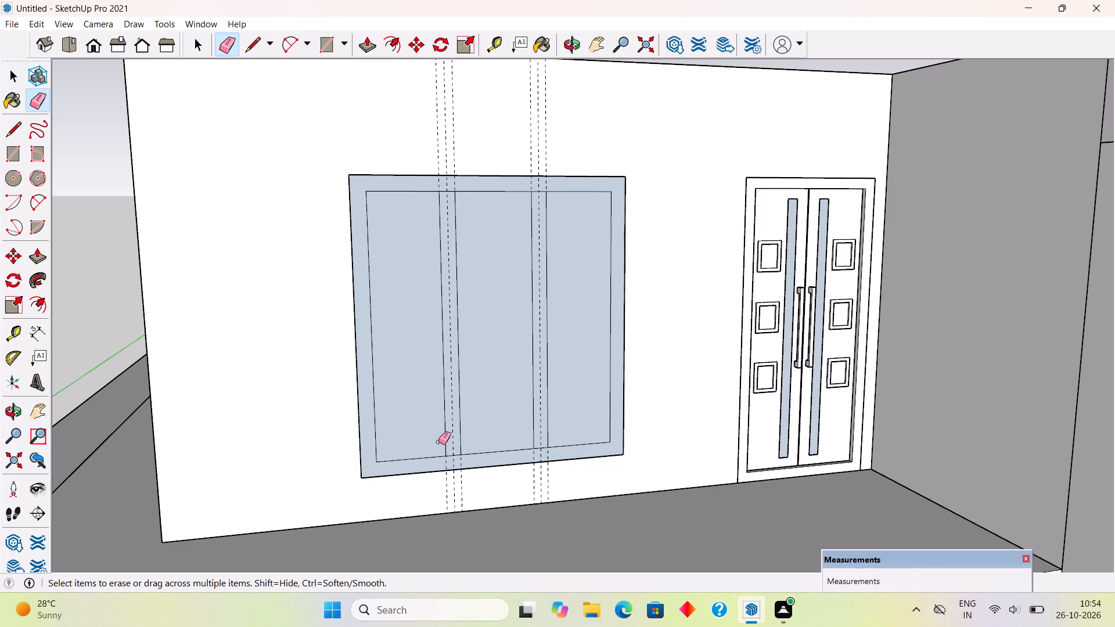
left_click(452, 455)
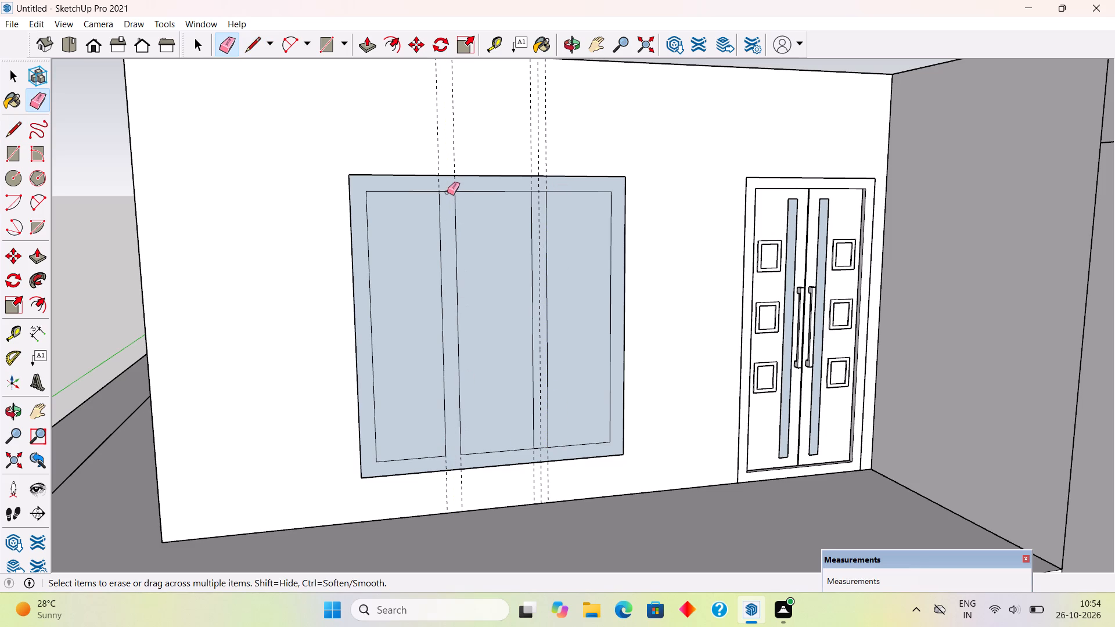
left_click(447, 192)
left_click(540, 192)
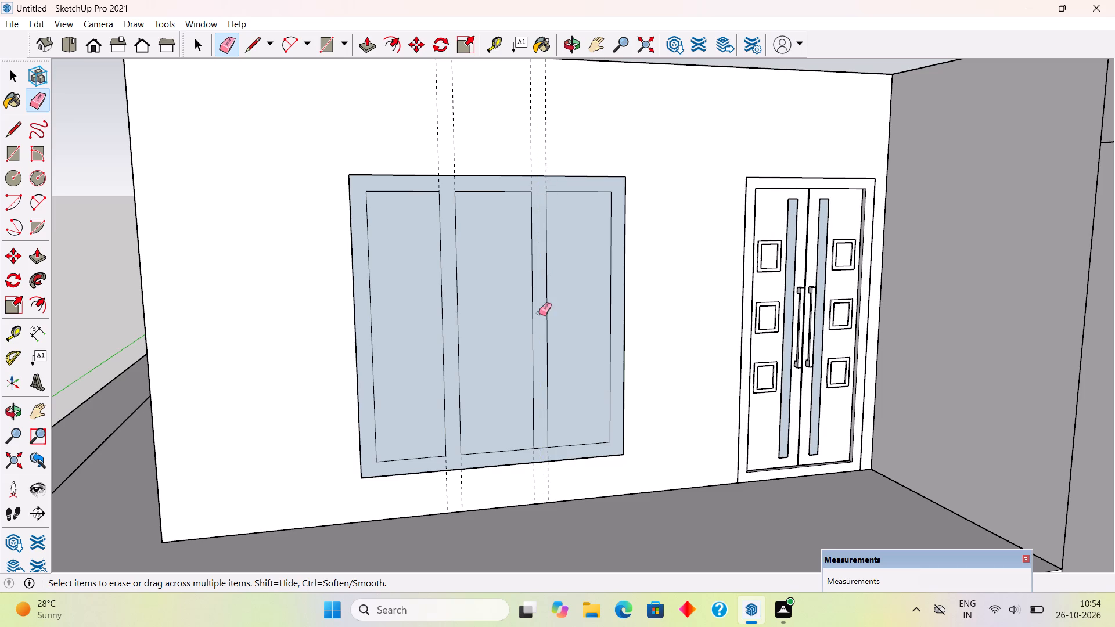
left_click(544, 446)
Delete the three pane faces between the mullions to open up the window frame.
key("space")
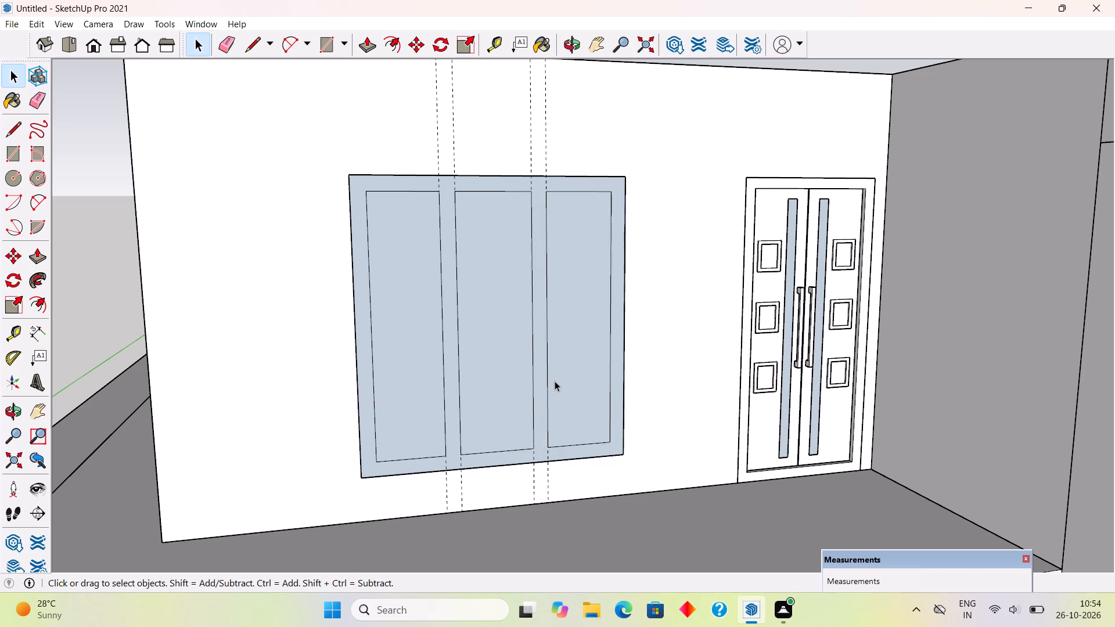
left_click(555, 381)
key("Delete")
left_click(489, 349)
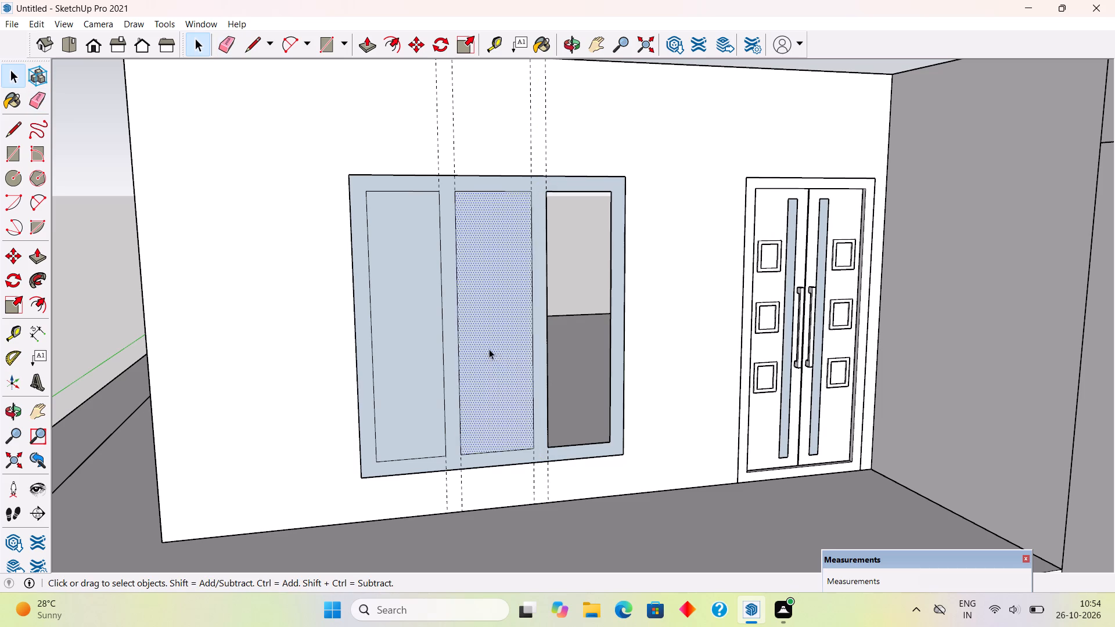
key("Delete")
left_click(431, 338)
key("Delete")
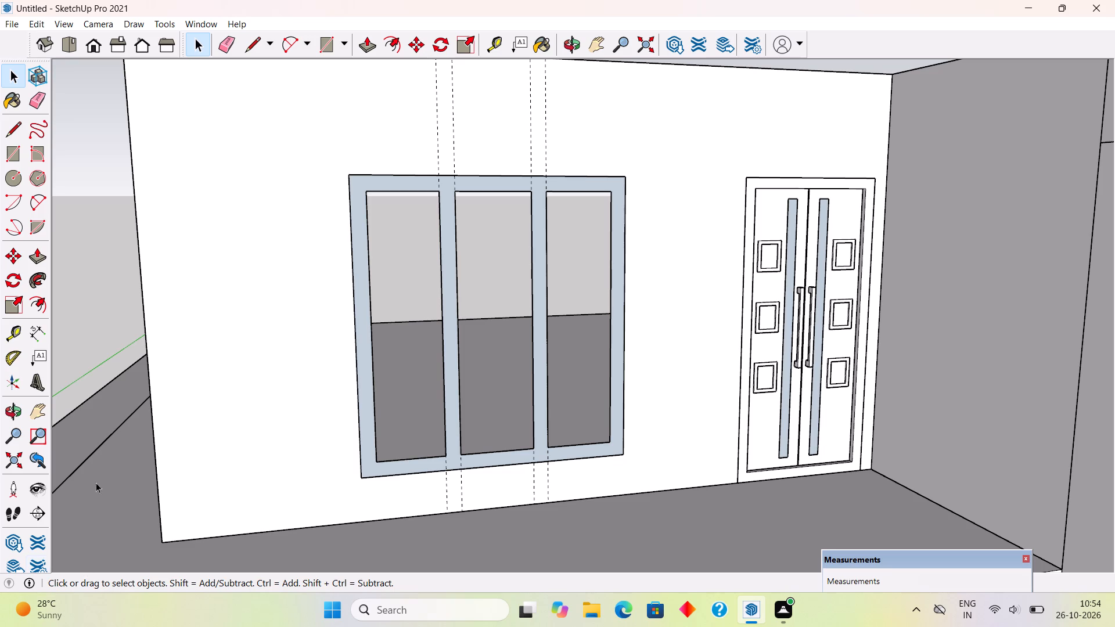
Pull the window frame face out 3" with Push/Pull to give the frame thickness.
middle_click_drag(294, 459, 432, 522)
scroll(432, 522, "down", 3)
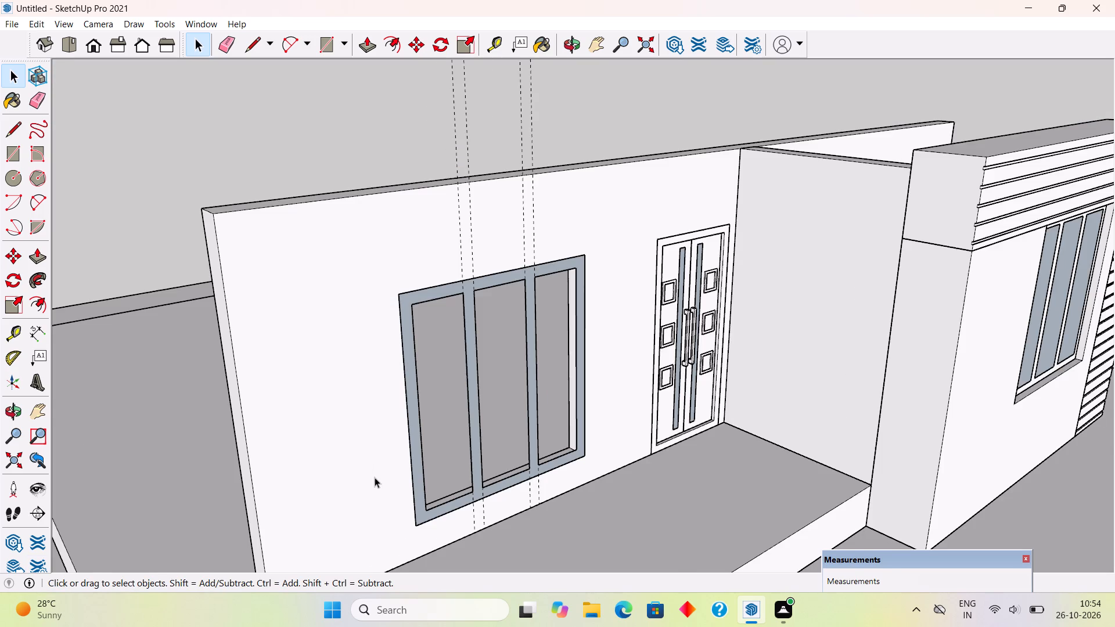
scroll(375, 477, "down", 5)
middle_click_drag(382, 468, 296, 348)
scroll(318, 481, "up", 5)
middle_click_drag(335, 363, 413, 435)
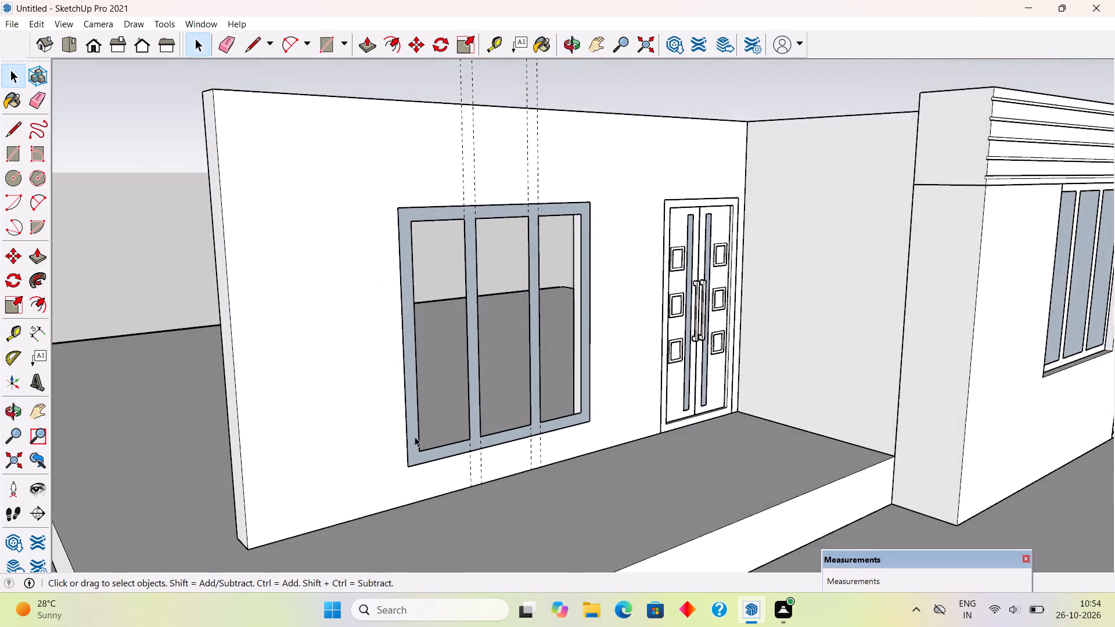
scroll(418, 439, "up", 1)
key("p")
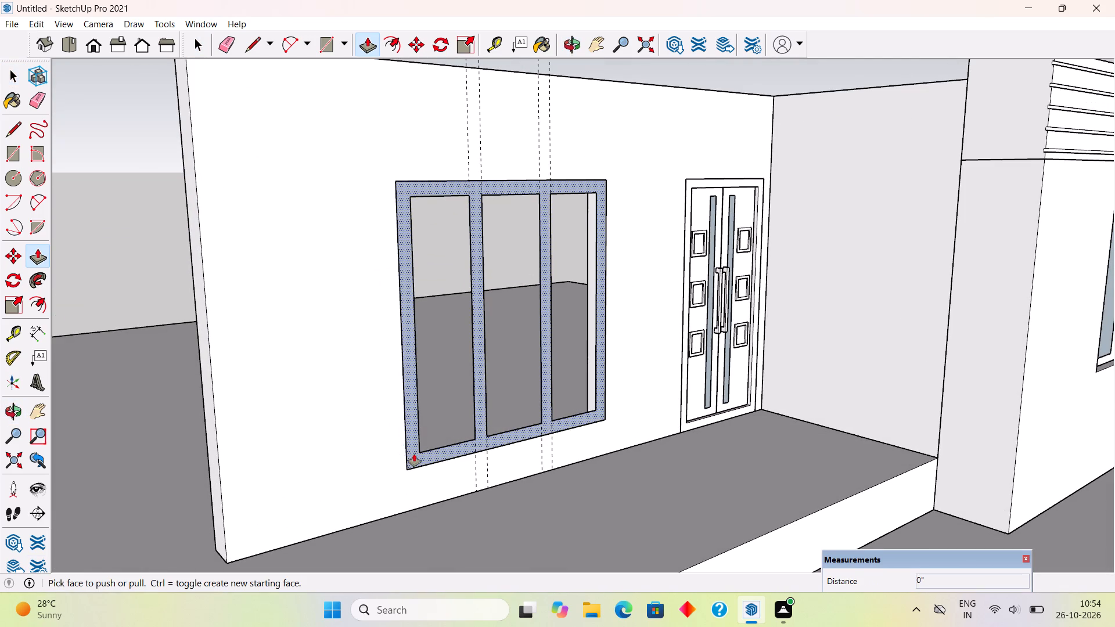
left_click(414, 454)
type("3\"")
key("Return")
Make the whole extruded three-pane window frame a group.
key("space")
triple_click(424, 466)
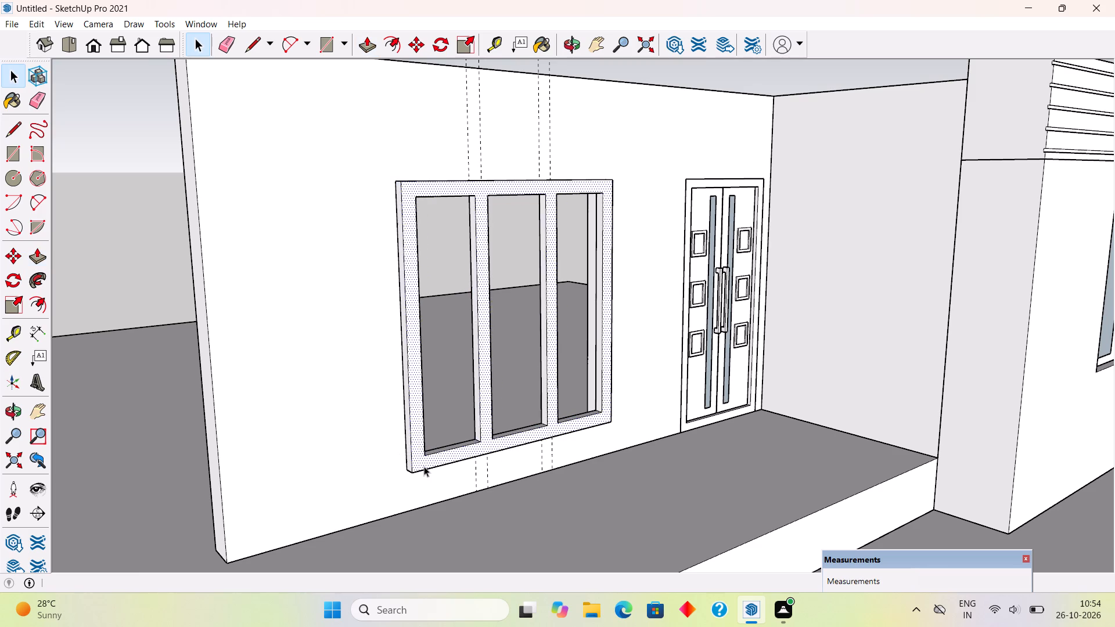
right_click(424, 466)
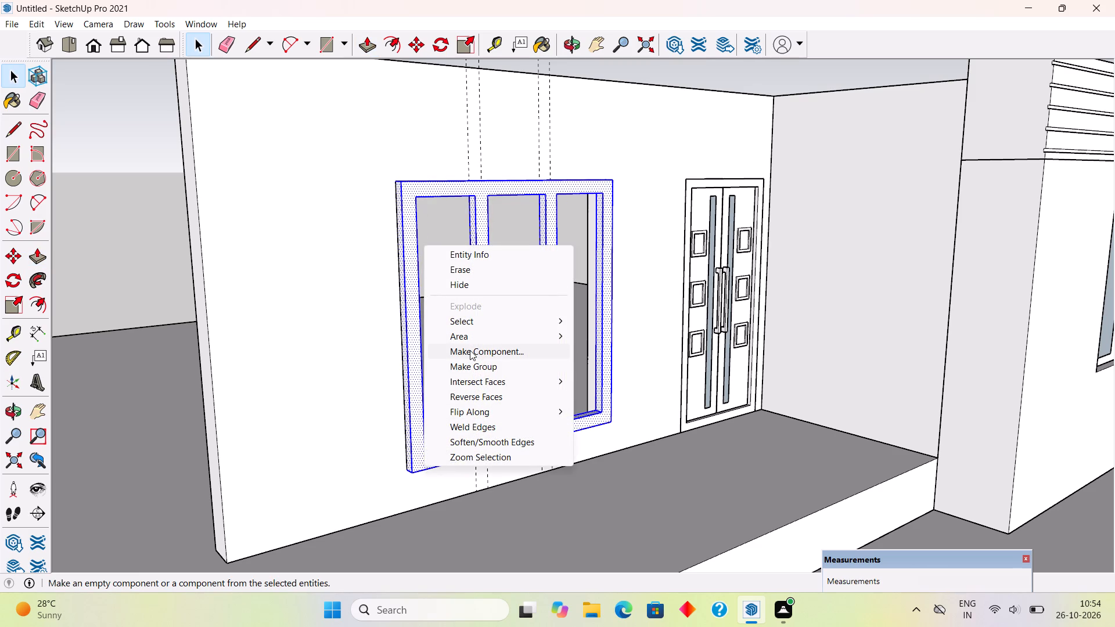
left_click(476, 369)
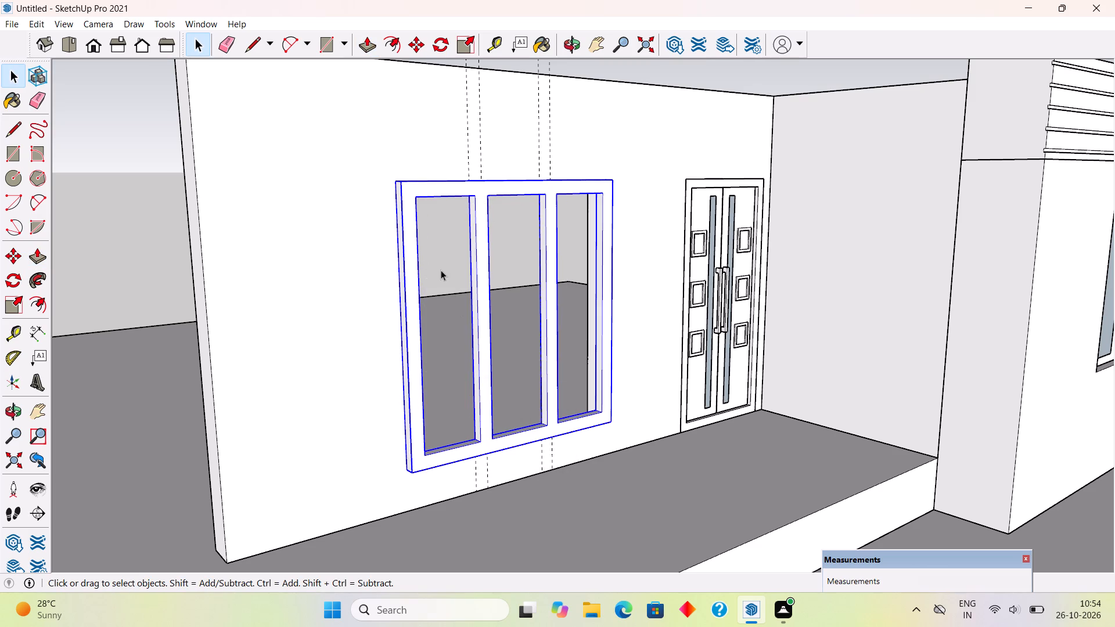
left_click(441, 270)
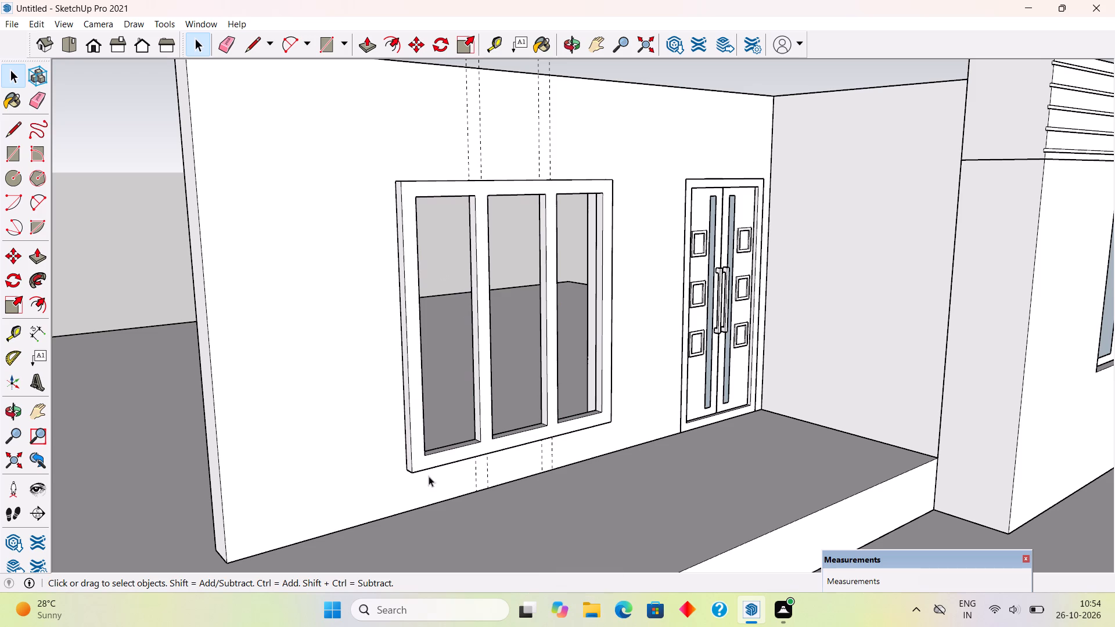
Move the window frame group back along the green axis from its lower front corner, flush with the wall face.
middle_click_drag(520, 450, 390, 439)
scroll(323, 343, "up", 3)
middle_click_drag(327, 364, 470, 497)
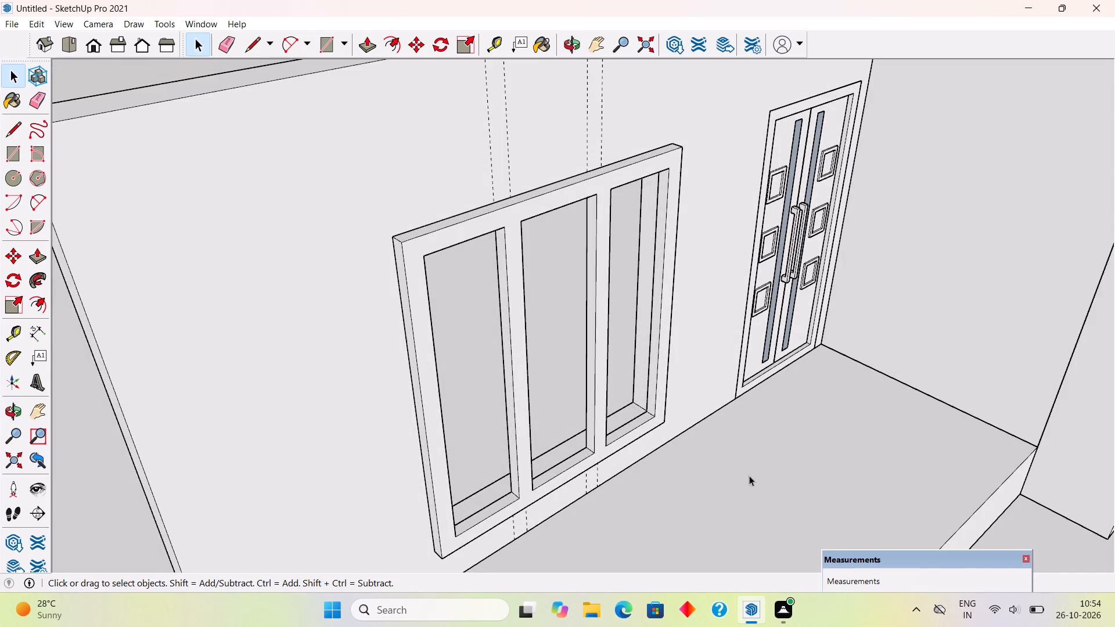
scroll(743, 437, "up", 4)
left_click(628, 411)
scroll(628, 411, "up", 5)
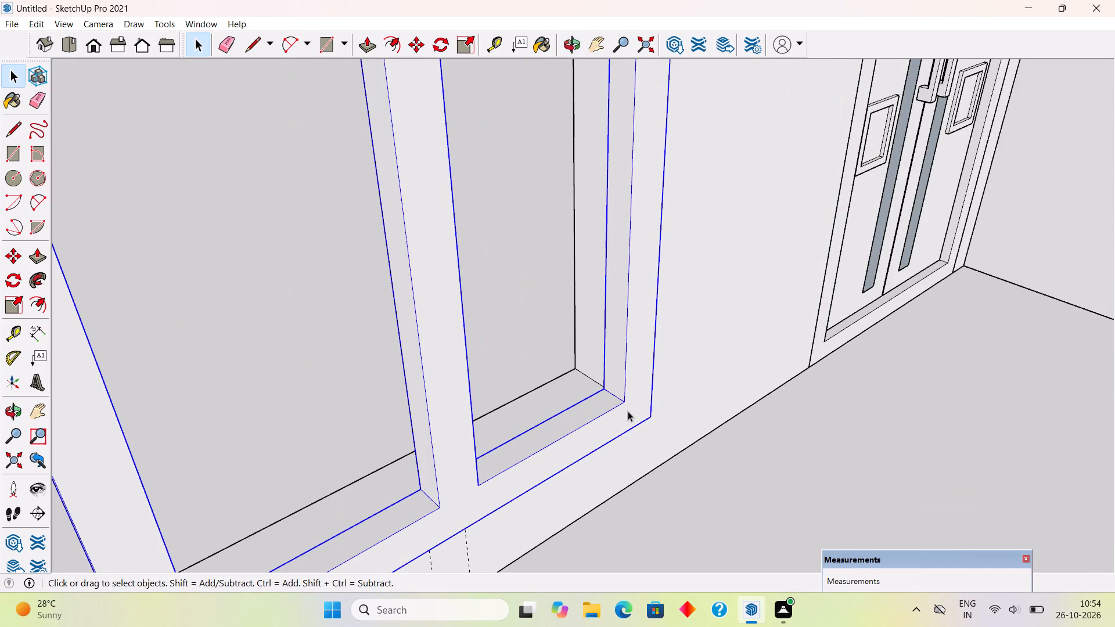
key("m")
left_click(653, 416)
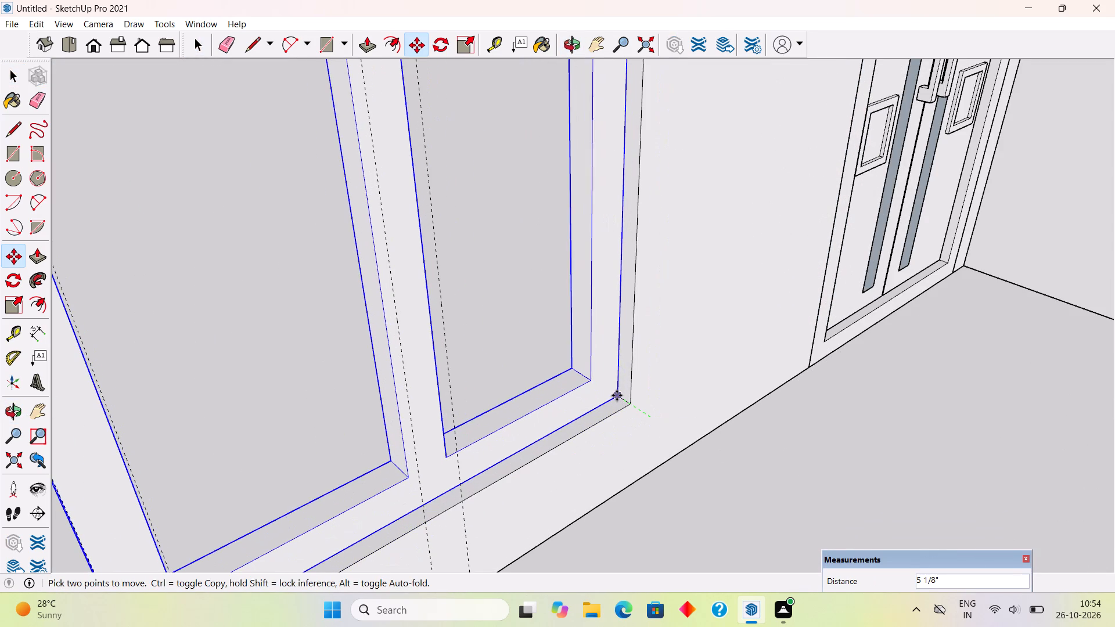
left_click(626, 402)
scroll(626, 402, "down", 2)
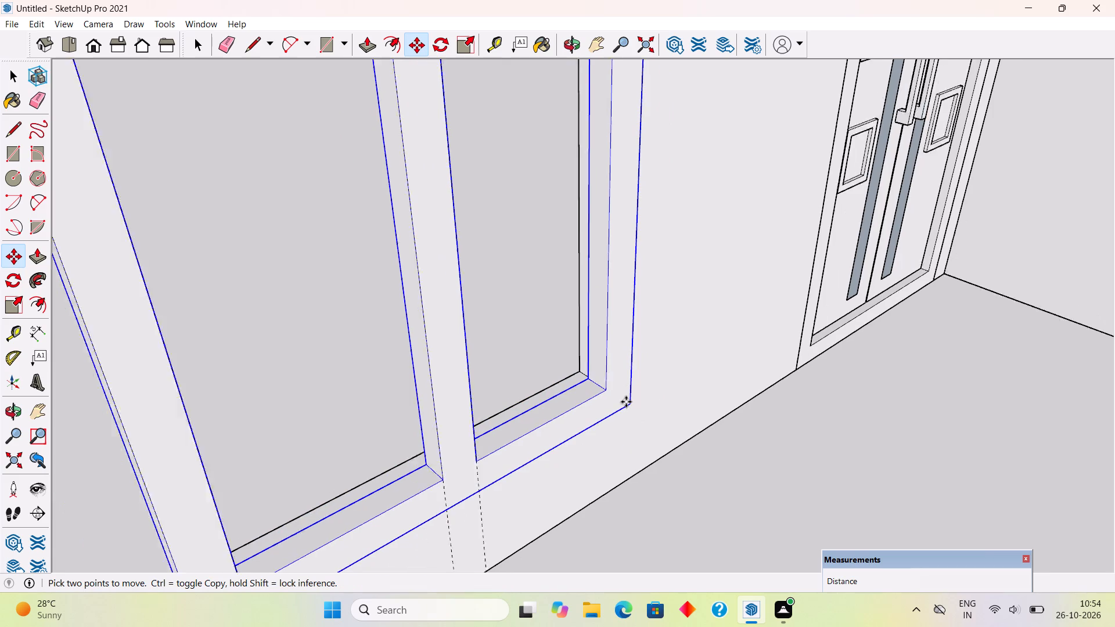
scroll(626, 402, "down", 7)
key("space")
Move the window frame group a further 2" back into the wall opening.
middle_click_drag(625, 413, 261, 390)
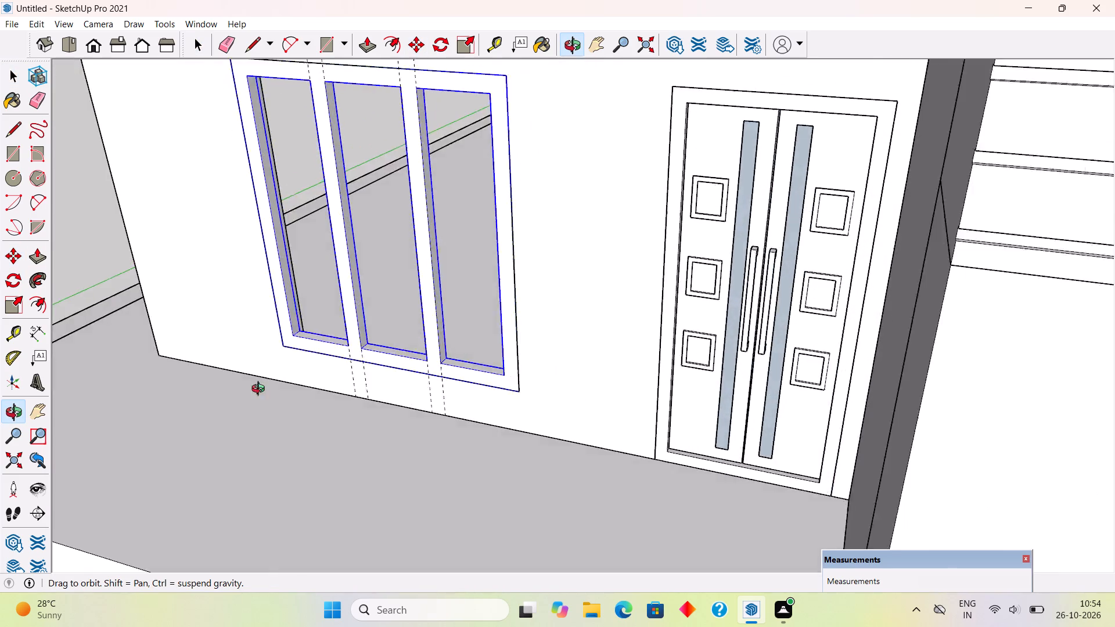
middle_click_drag(261, 390, 242, 394)
scroll(242, 394, "down", 5)
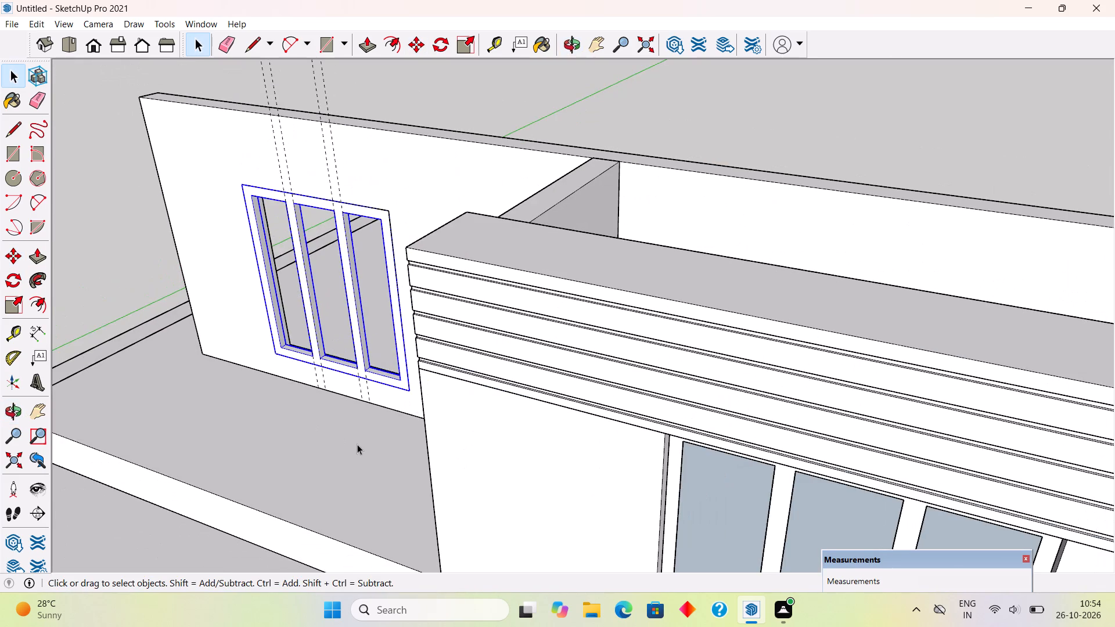
middle_click_drag(434, 334, 354, 233)
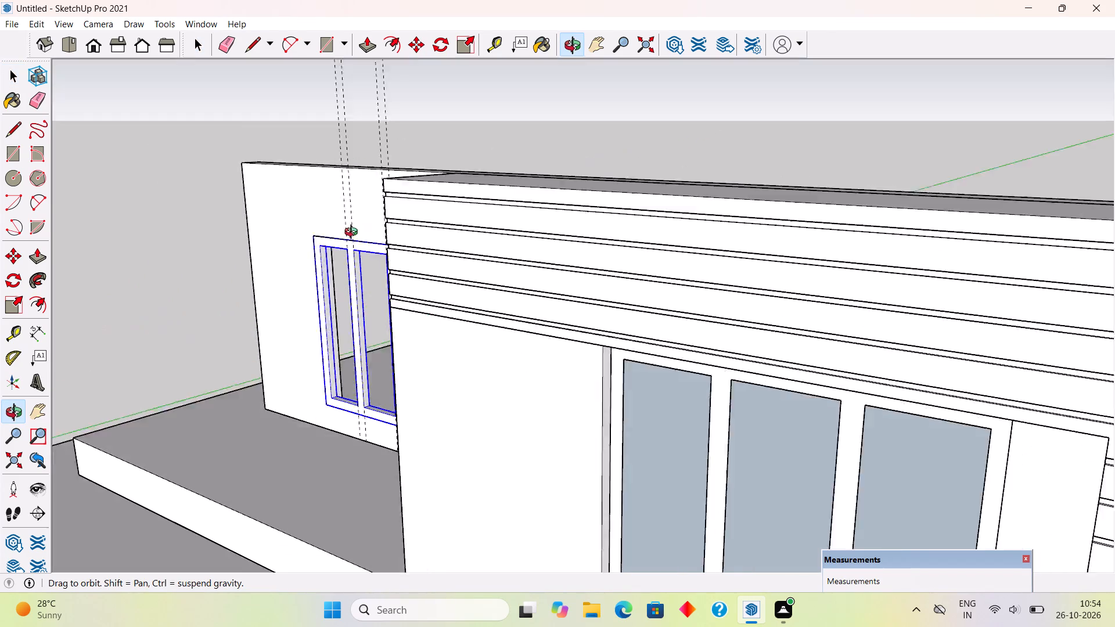
middle_click_drag(354, 233, 342, 222)
middle_click_drag(362, 253, 443, 302)
scroll(210, 292, "up", 3)
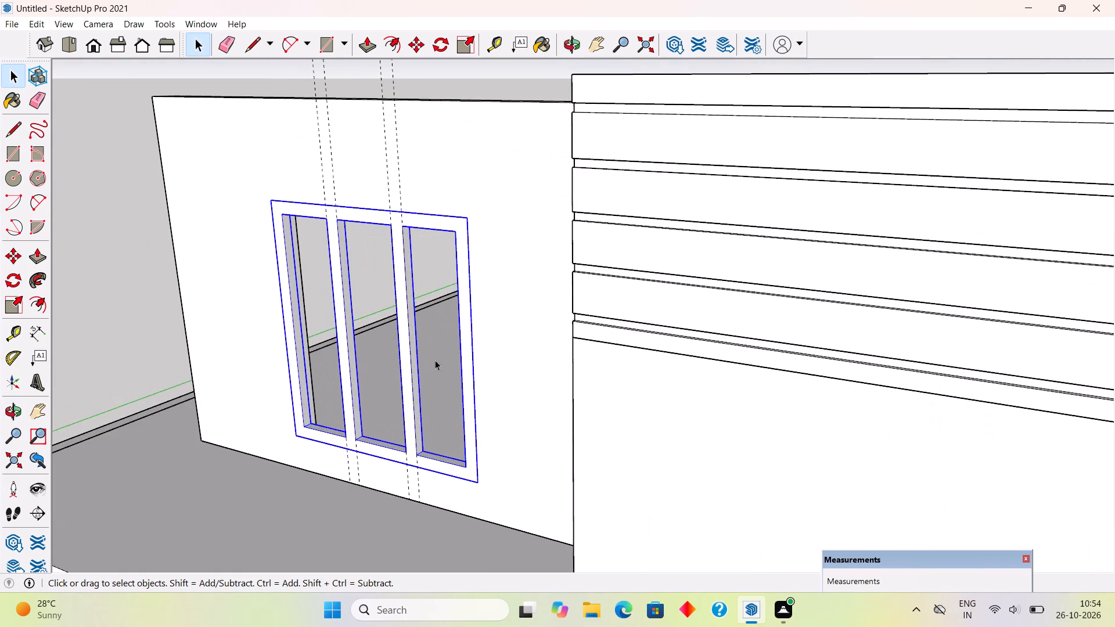
middle_click_drag(432, 361, 430, 481)
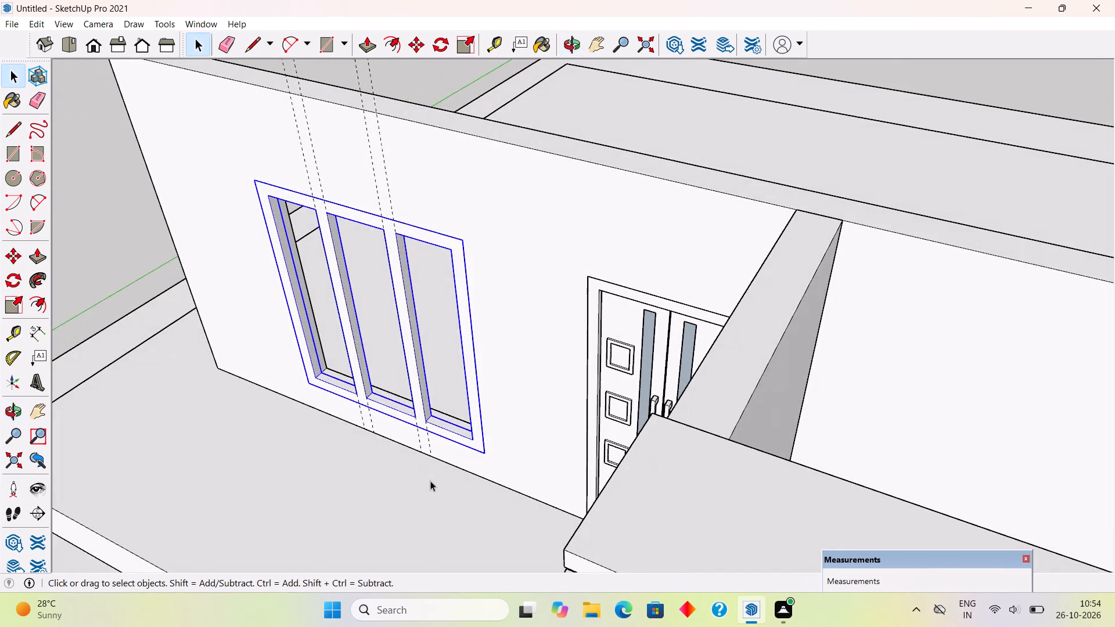
scroll(432, 481, "up", 1)
middle_click_drag(485, 513, 886, 540)
scroll(347, 301, "down", 5)
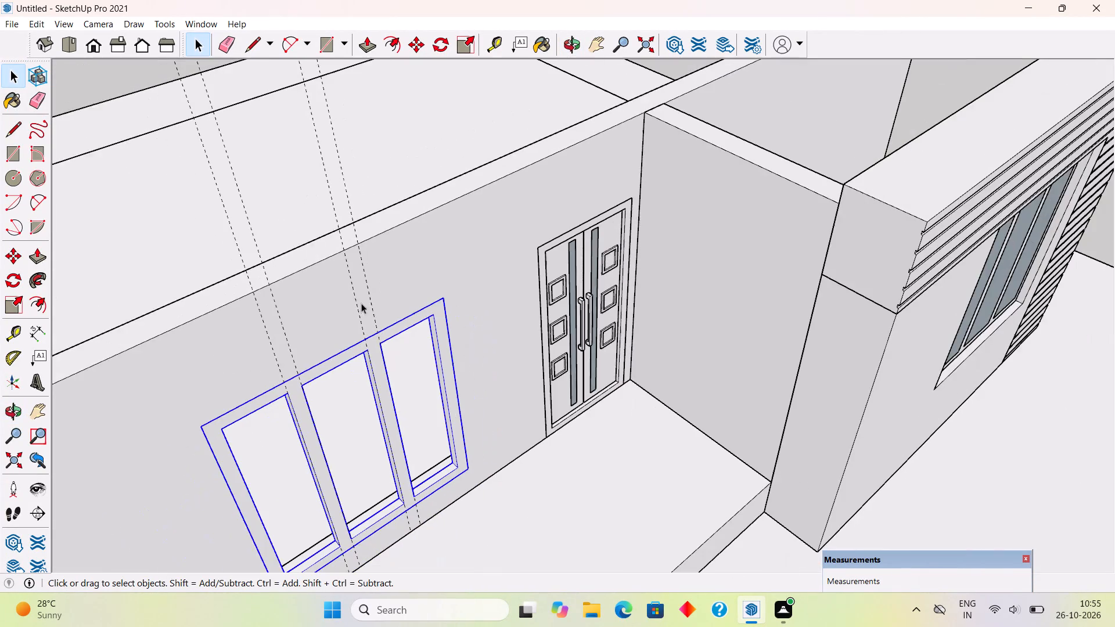
scroll(468, 491, "up", 8)
key("m")
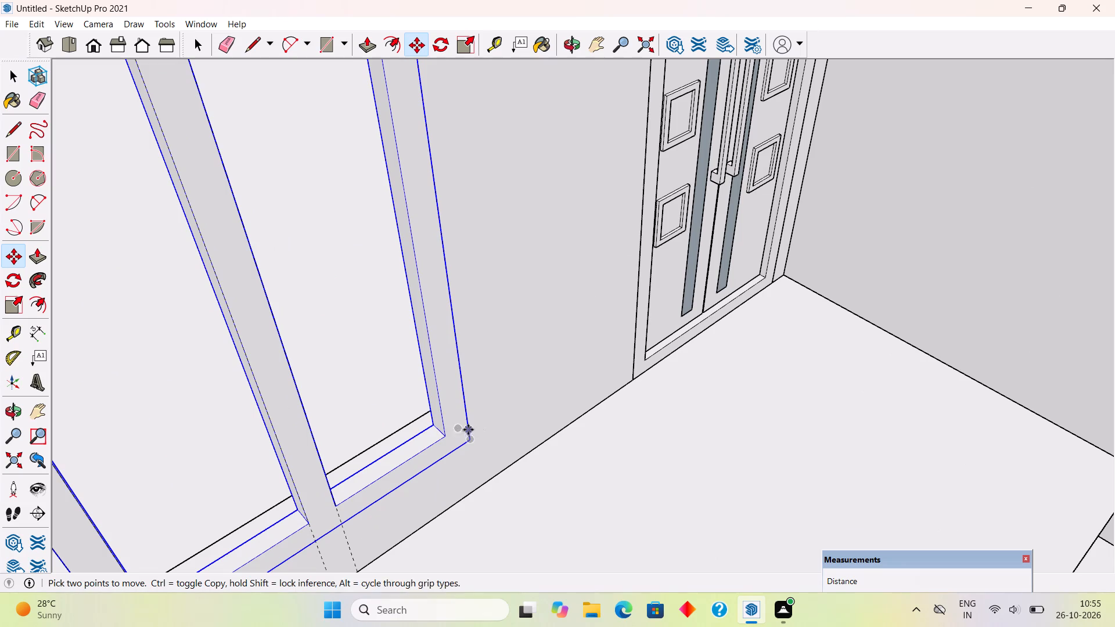
left_click(471, 437)
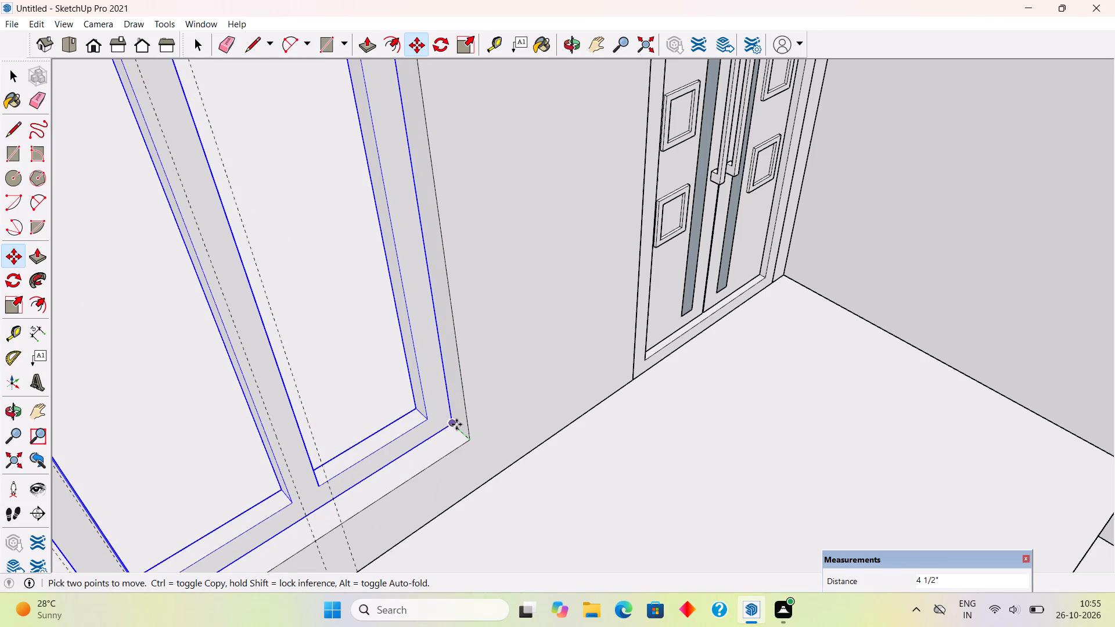
type("2\"")
key("Return")
key("space")
Place a vertical guide midway across the inner side face of the window frame's left jamb.
scroll(456, 425, "down", 5)
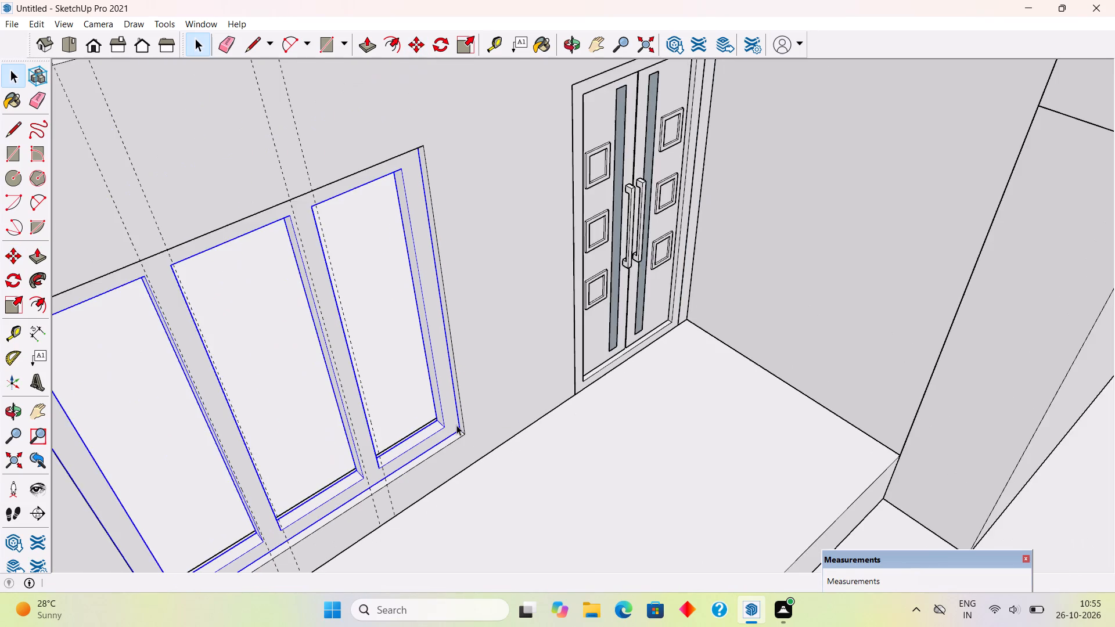
scroll(458, 424, "down", 5)
middle_click_drag(458, 419, 212, 261)
scroll(210, 261, "up", 5)
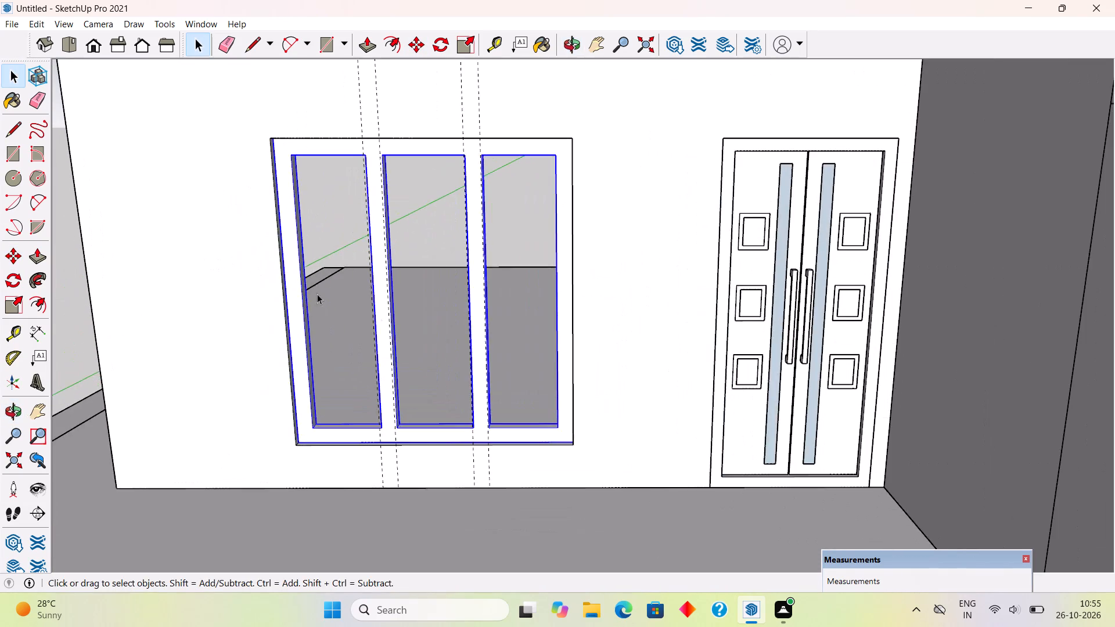
middle_click_drag(394, 318, 254, 347)
scroll(337, 209, "up", 5)
middle_click_drag(399, 285, 311, 248)
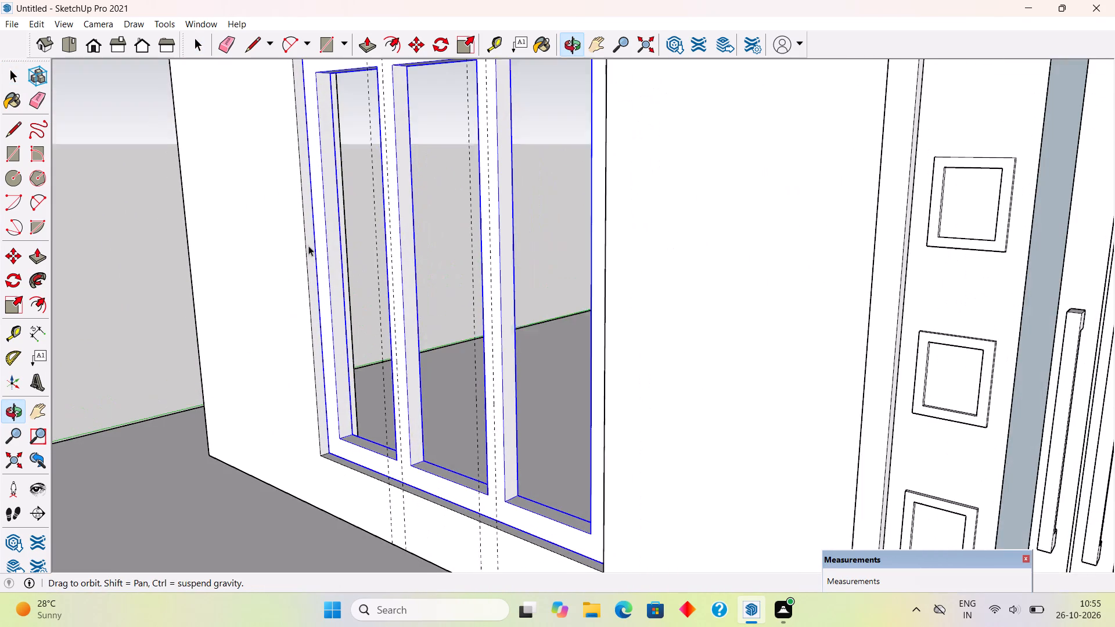
left_click(440, 199)
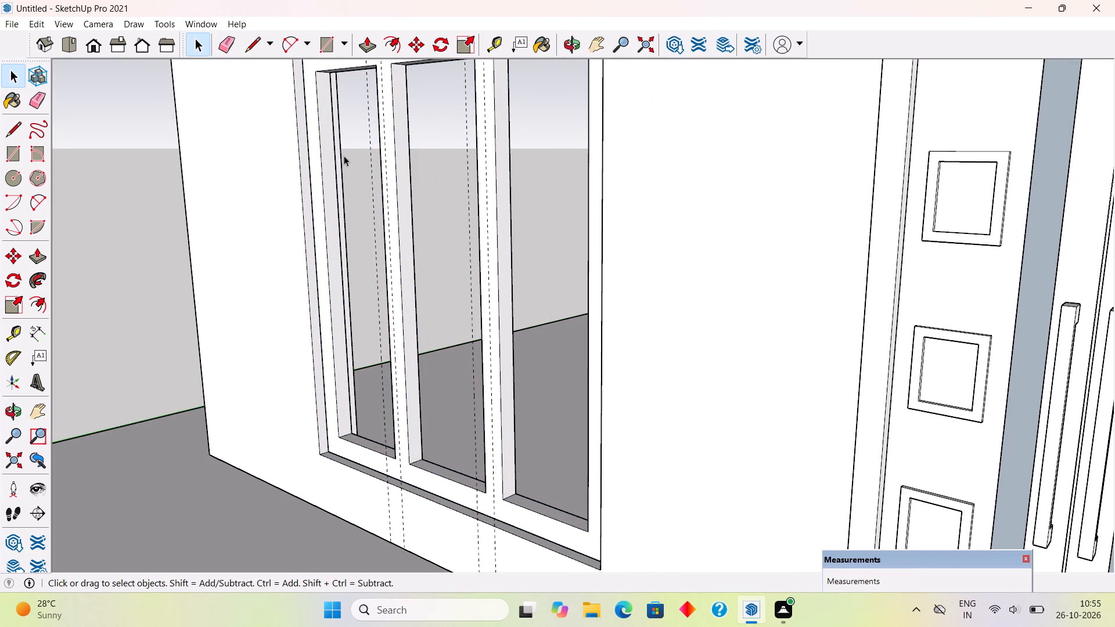
scroll(314, 103, "up", 1)
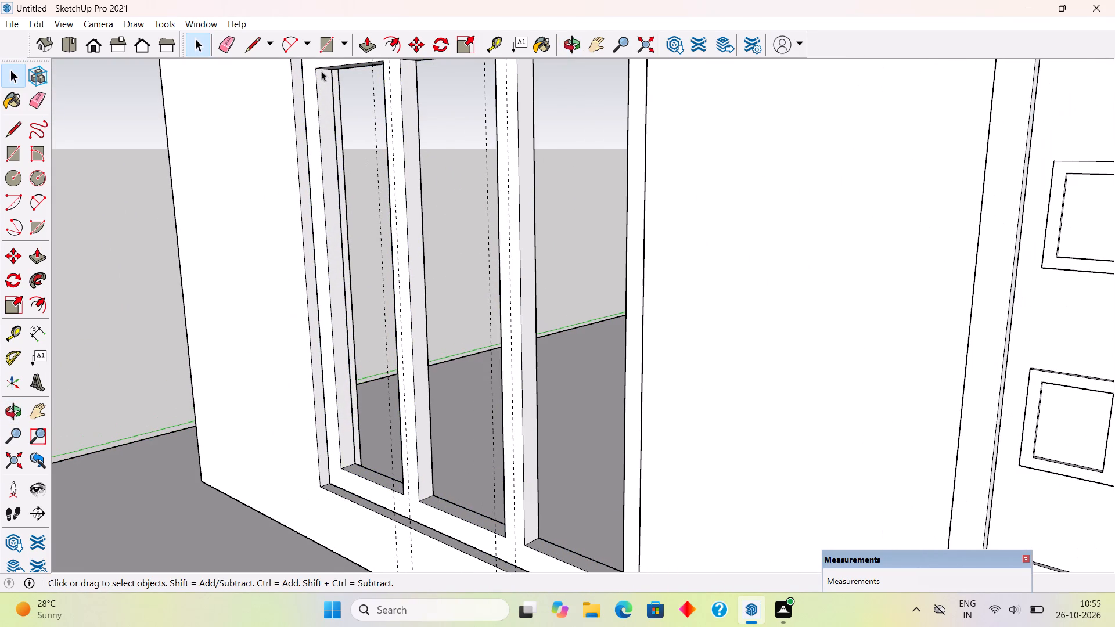
scroll(322, 56, "up", 3)
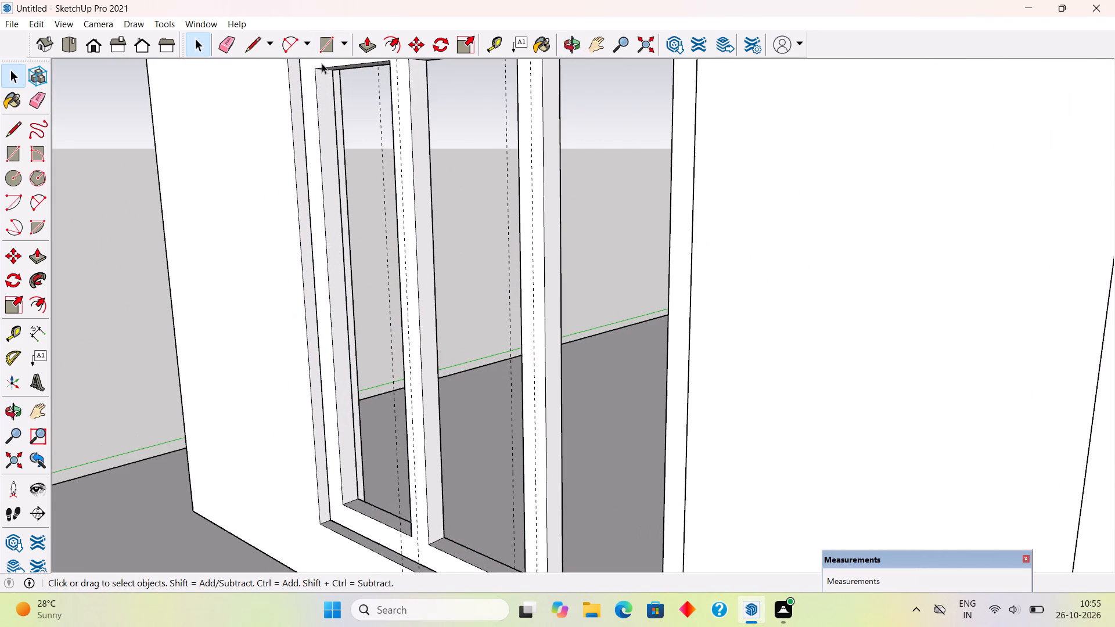
scroll(322, 63, "up", 1)
key("t")
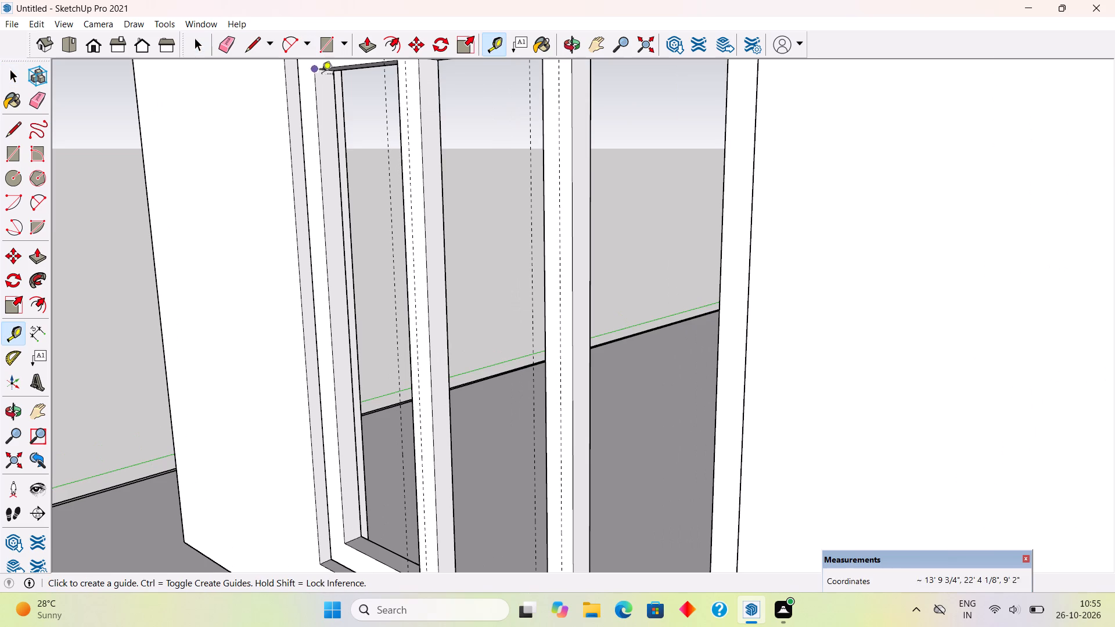
left_click(320, 102)
scroll(323, 94, "up", 5)
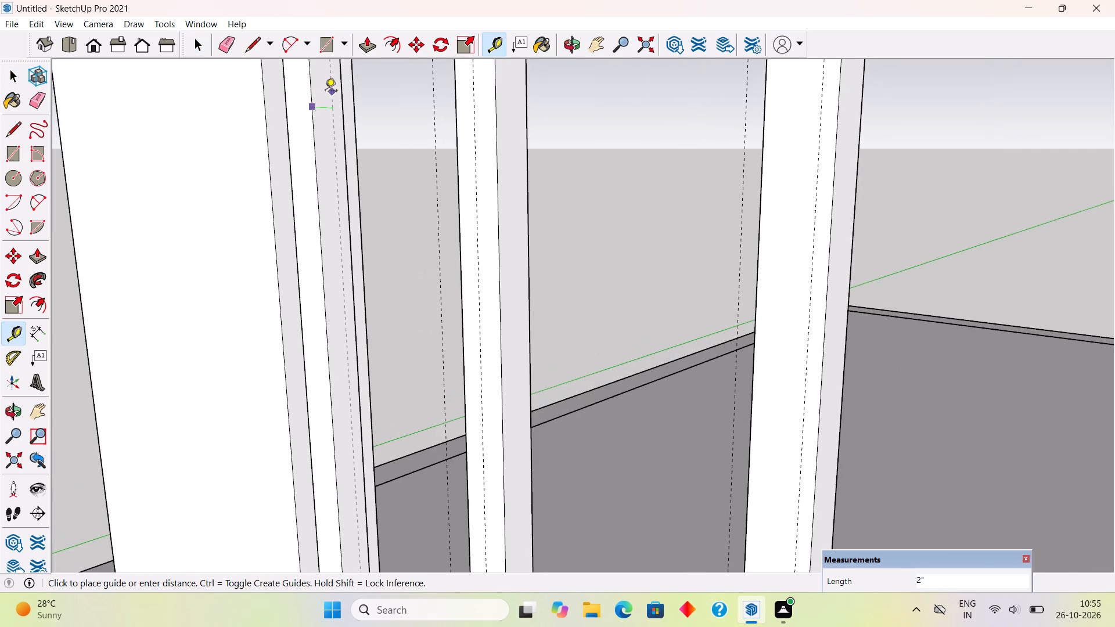
scroll(325, 92, "down", 4)
scroll(329, 77, "up", 2)
scroll(329, 77, "down", 4)
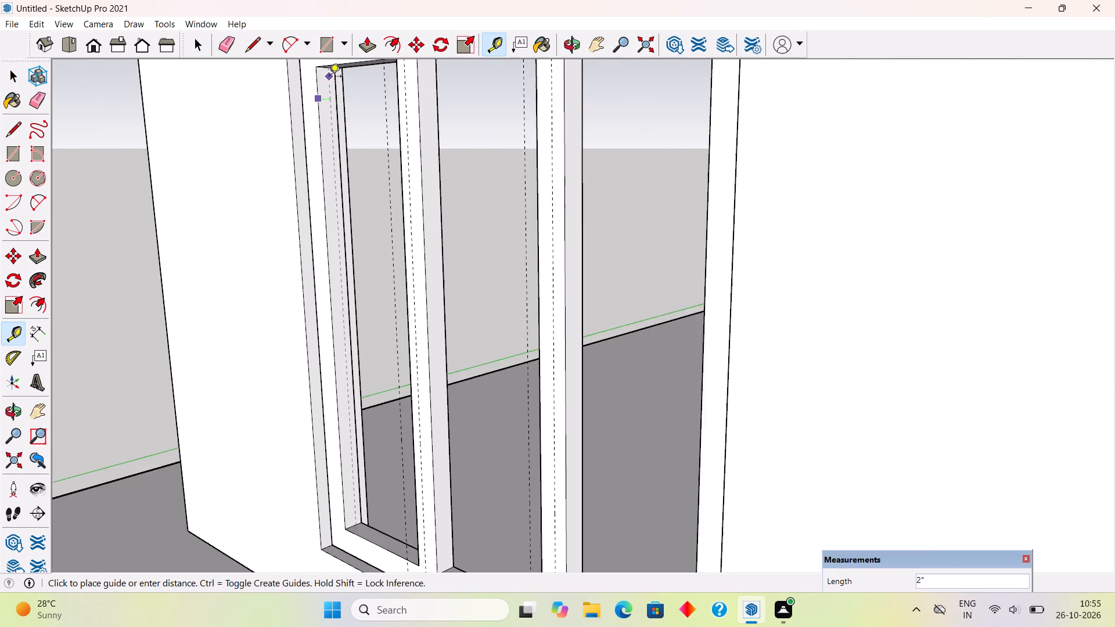
scroll(329, 77, "down", 6)
middle_click_drag(329, 122, 376, 126)
scroll(376, 126, "down", 3)
scroll(319, 83, "up", 3)
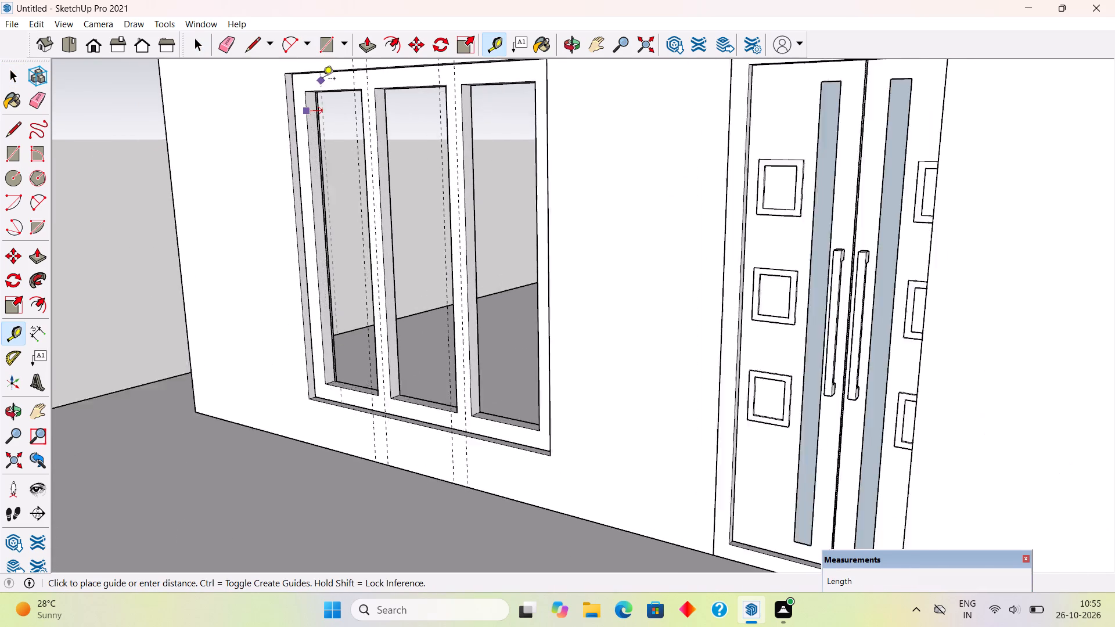
scroll(323, 80, "up", 12)
middle_click_drag(298, 118, 285, 74)
scroll(301, 95, "up", 3)
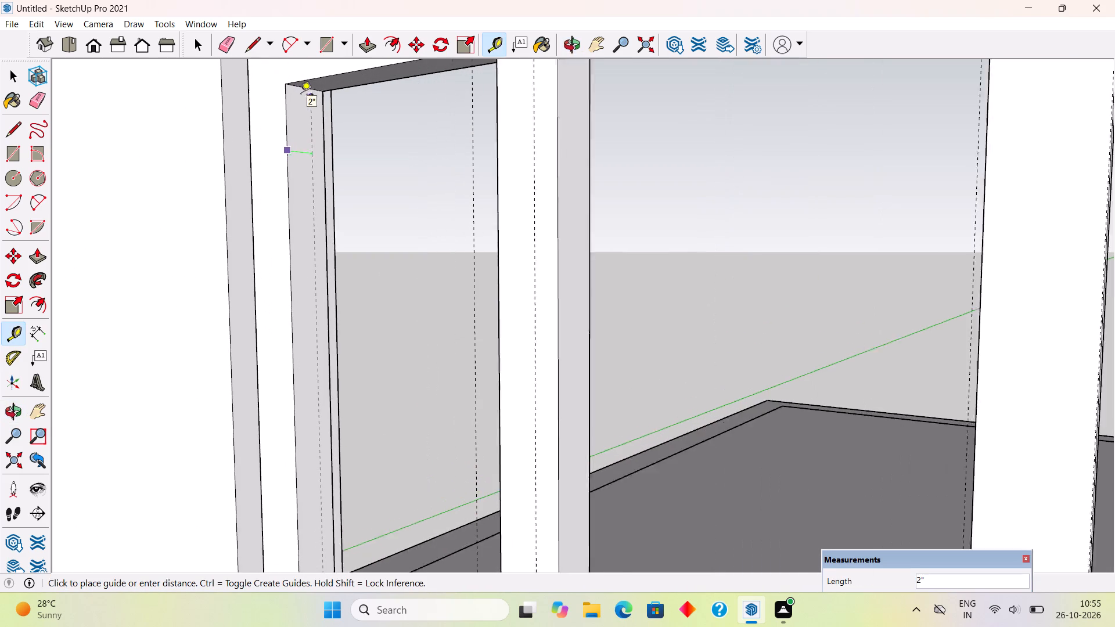
scroll(301, 95, "up", 2)
left_click(306, 85)
Draw a circle of about 1/2" radius centred on the jamb guide, near the top of the left pane opening.
middle_click_drag(325, 109, 276, 135)
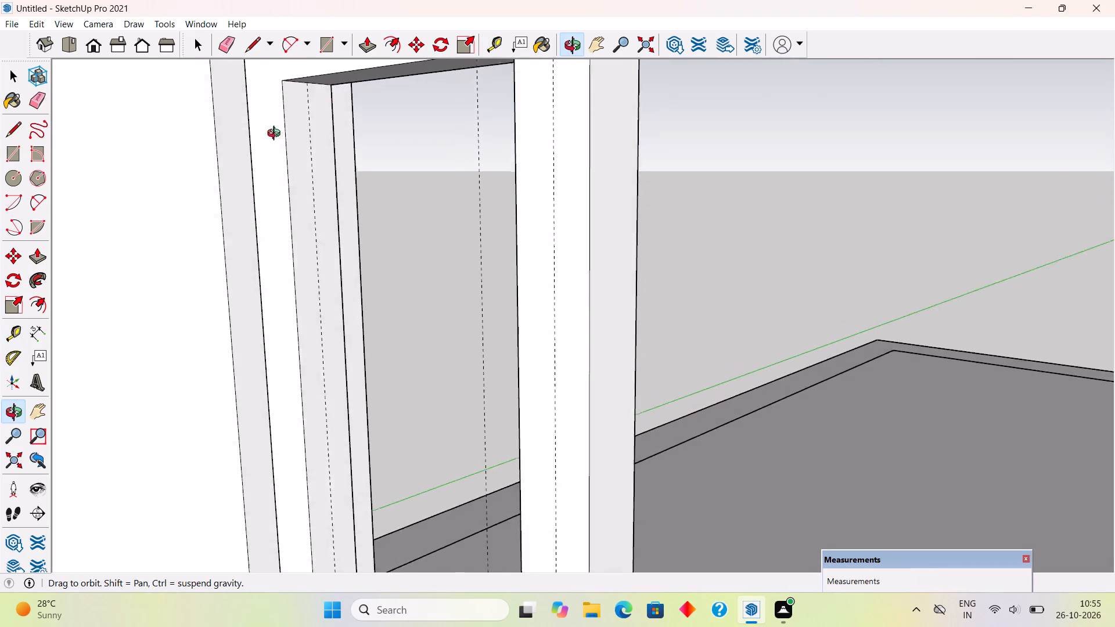
middle_click_drag(276, 135, 243, 136)
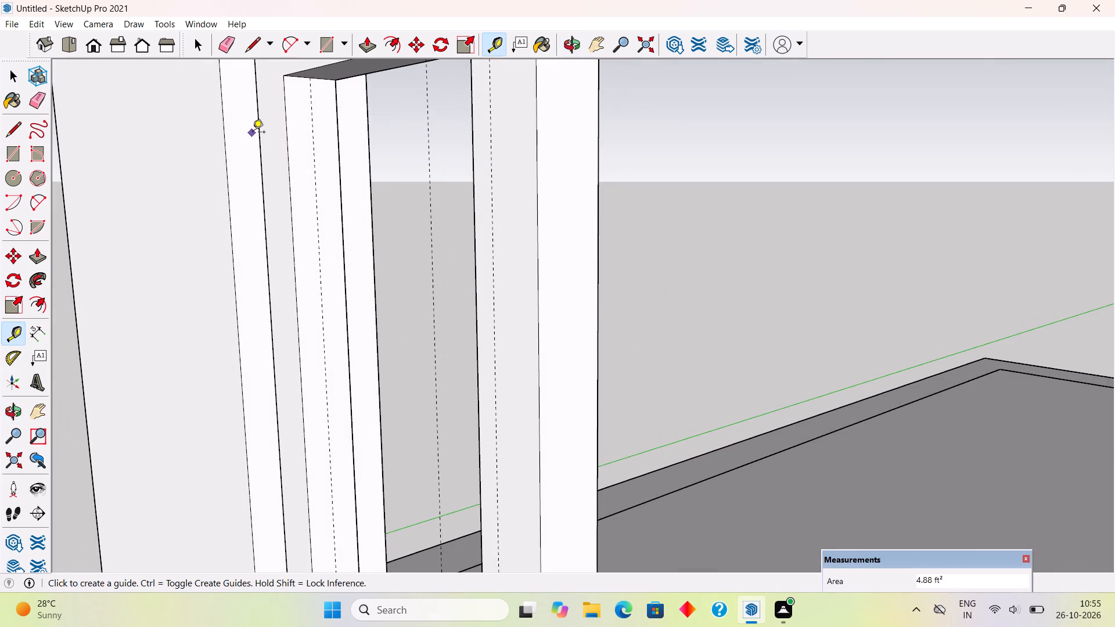
key("c")
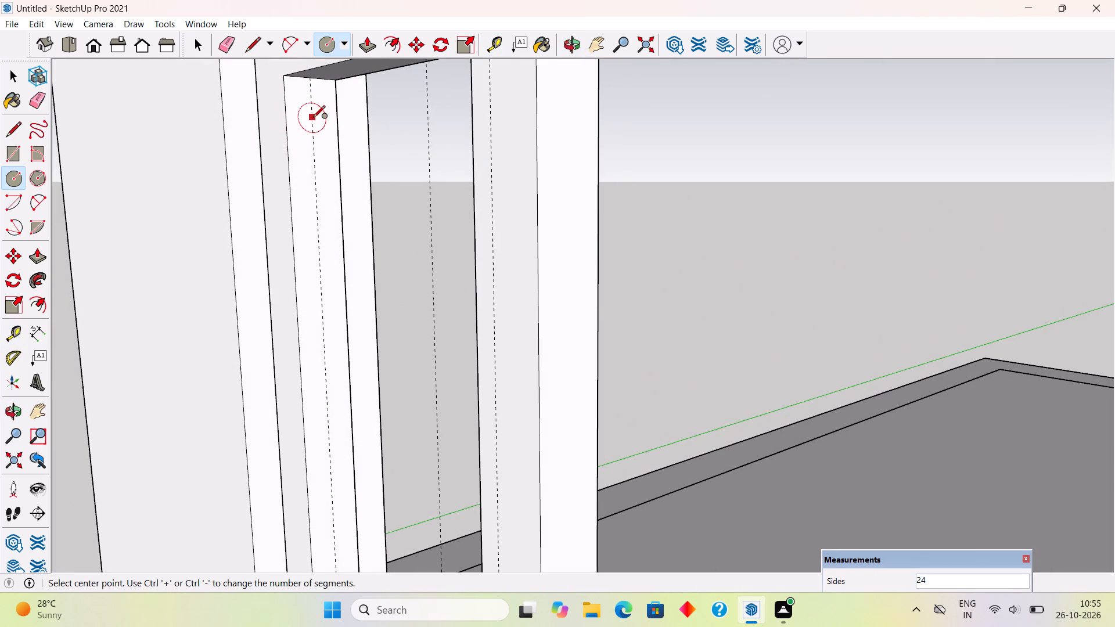
left_click(313, 121)
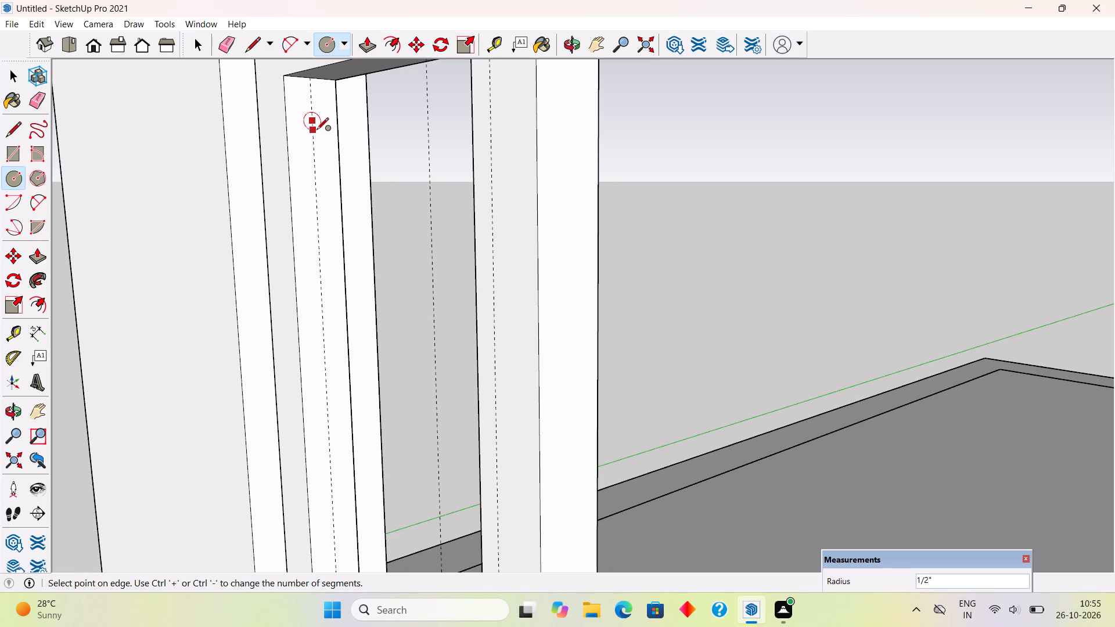
left_click(318, 131)
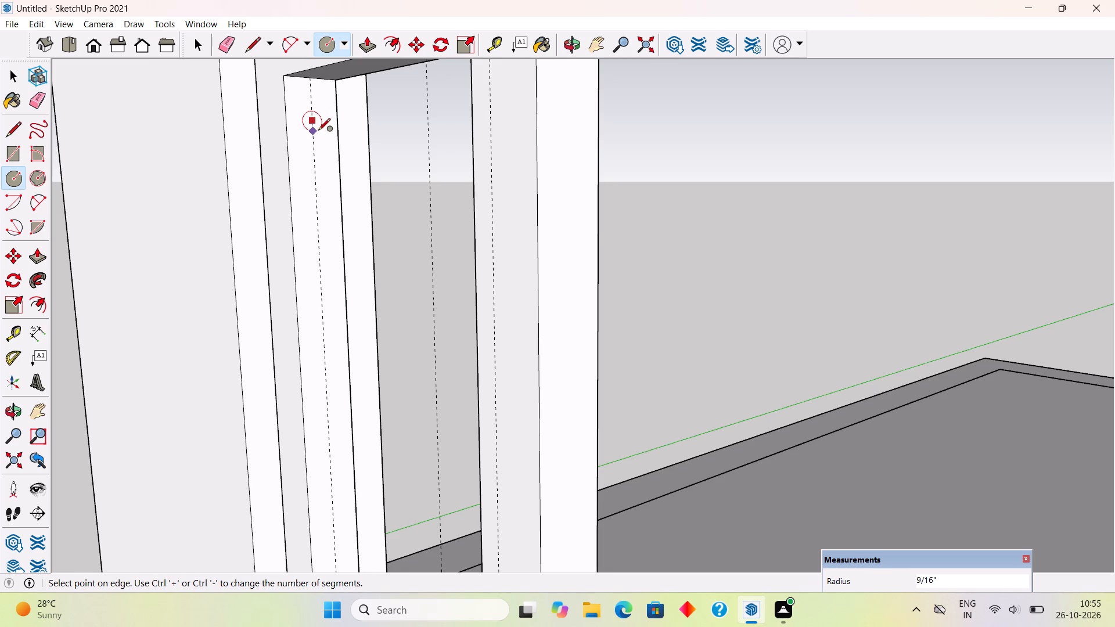
Push/Pull the circle on the left jamb 5' 4" across all three panes to the right jamb, forming a horizontal round bar.
key("p")
left_click(315, 128)
scroll(413, 128, "down", 5)
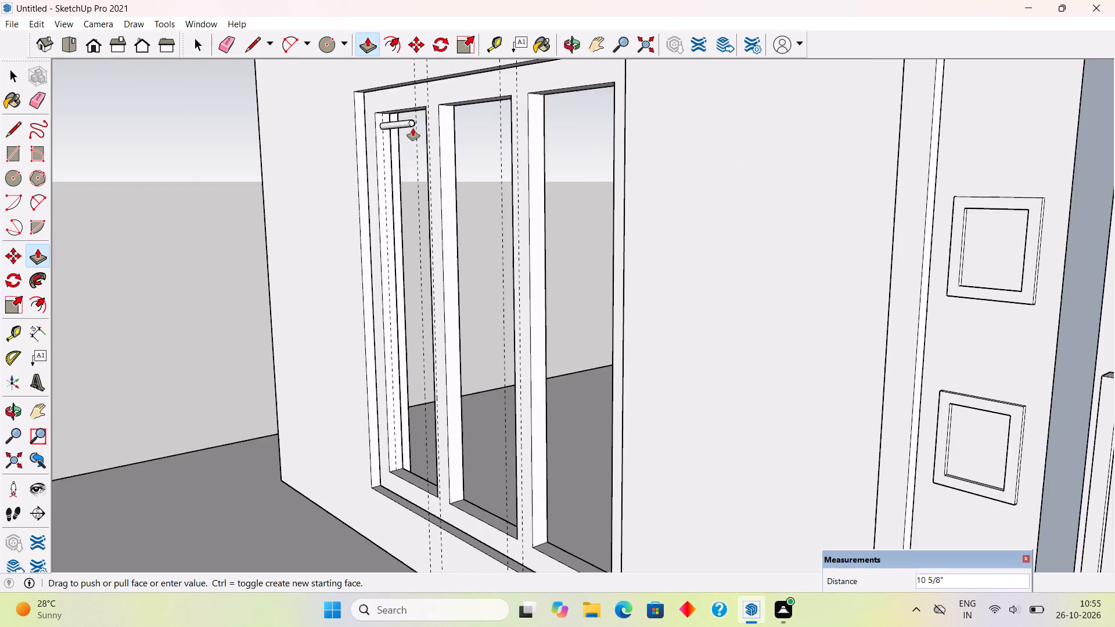
scroll(413, 128, "down", 5)
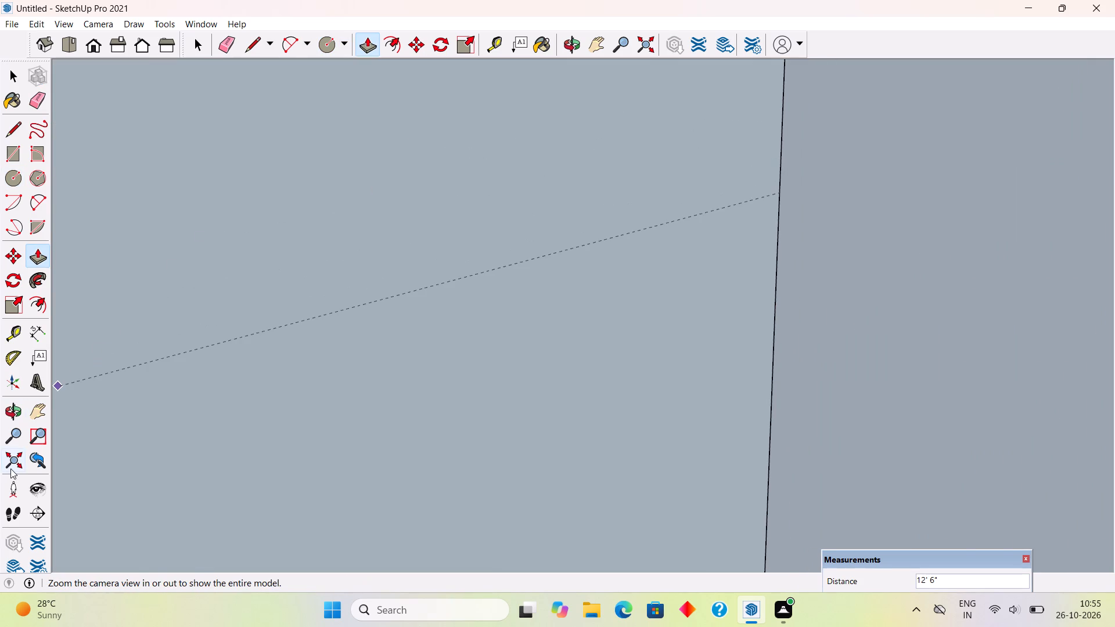
left_click(12, 469)
middle_click_drag(591, 401, 804, 460)
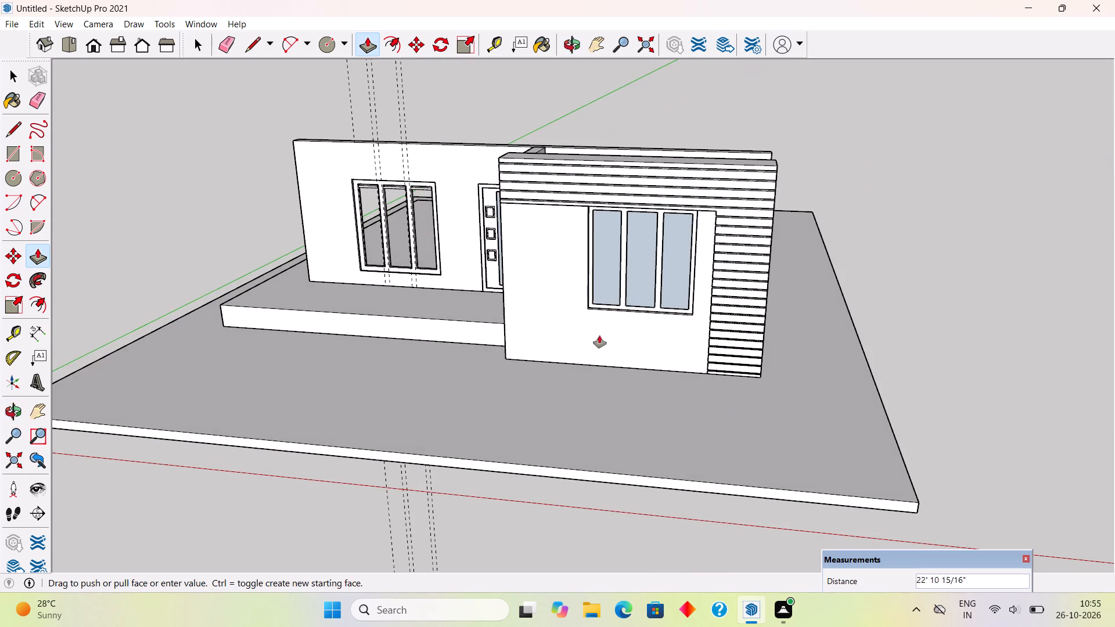
scroll(424, 175, "up", 9)
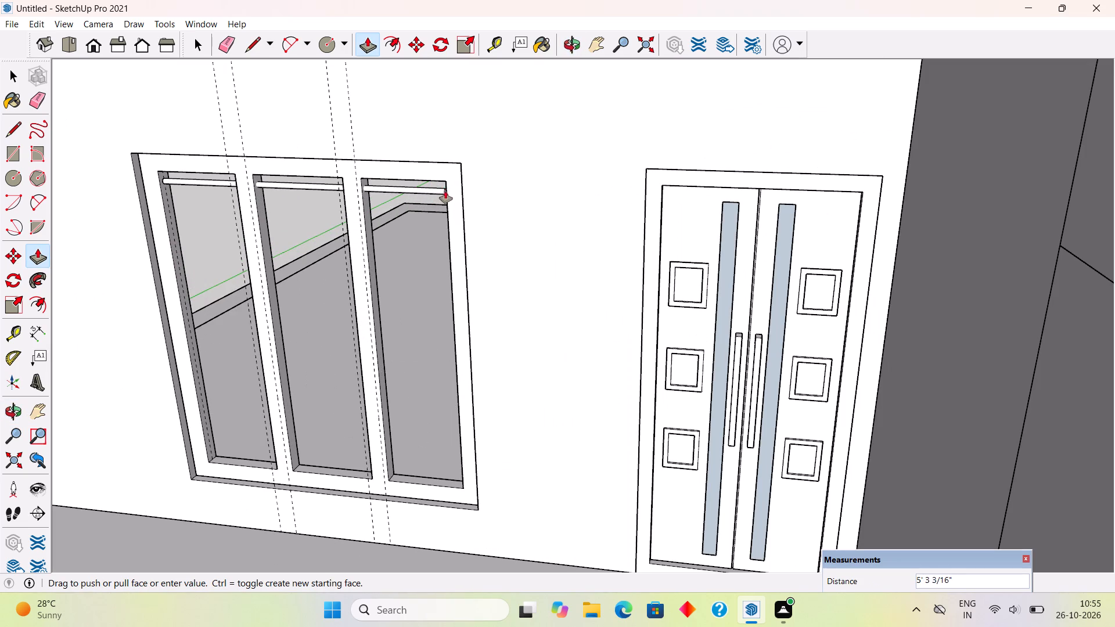
left_click(448, 218)
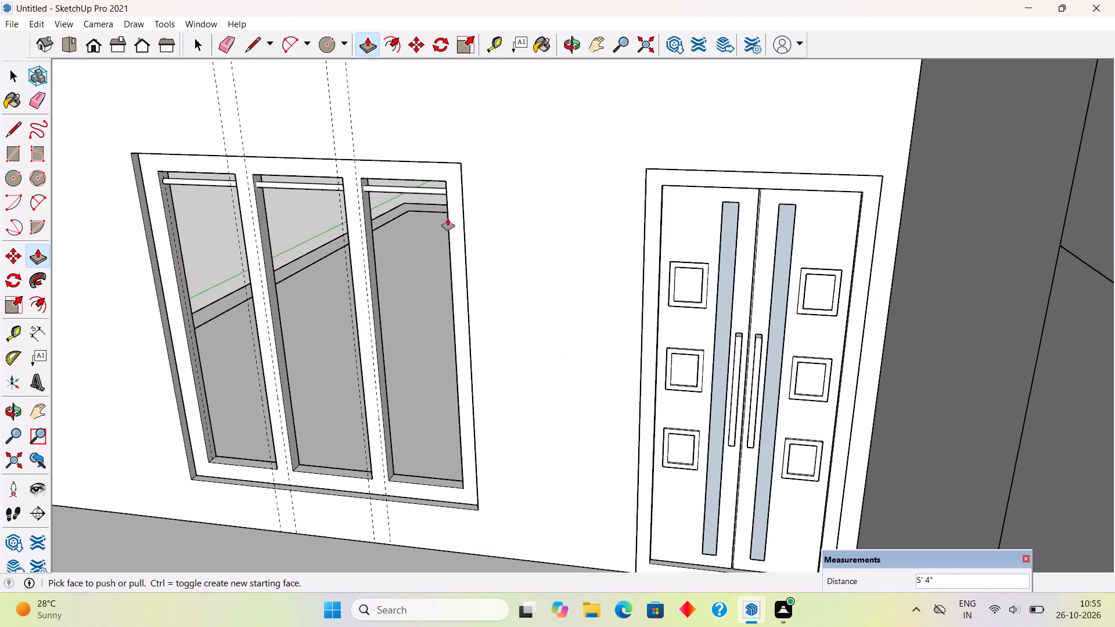
Select the whole horizontal bar and make it a group.
key("space")
scroll(470, 219, "down", 1)
middle_click_drag(471, 218, 623, 123)
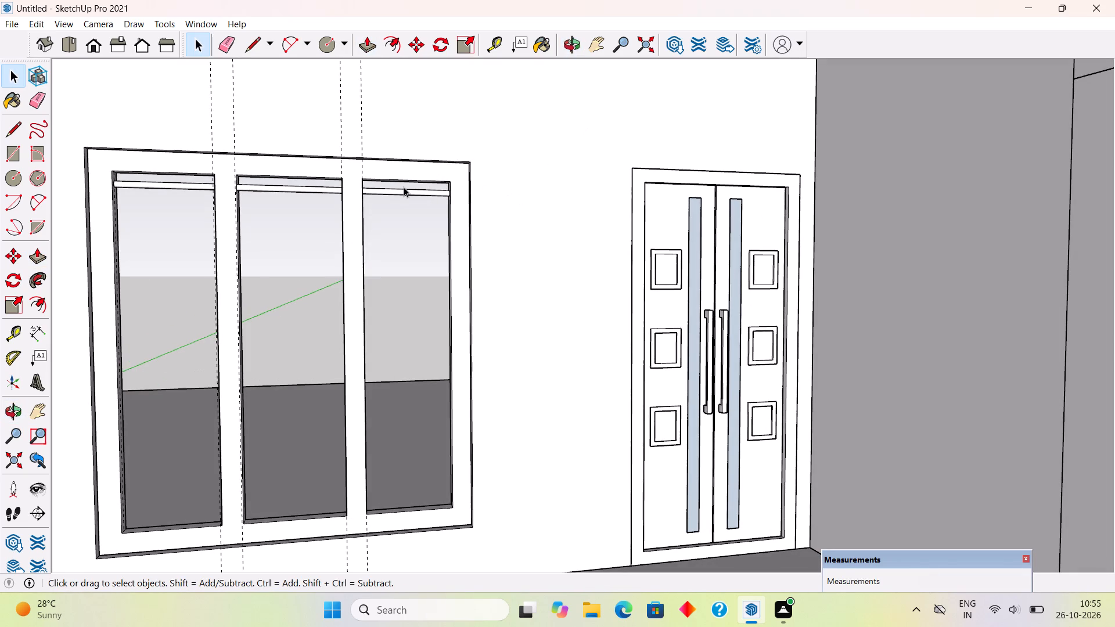
triple_click(407, 191)
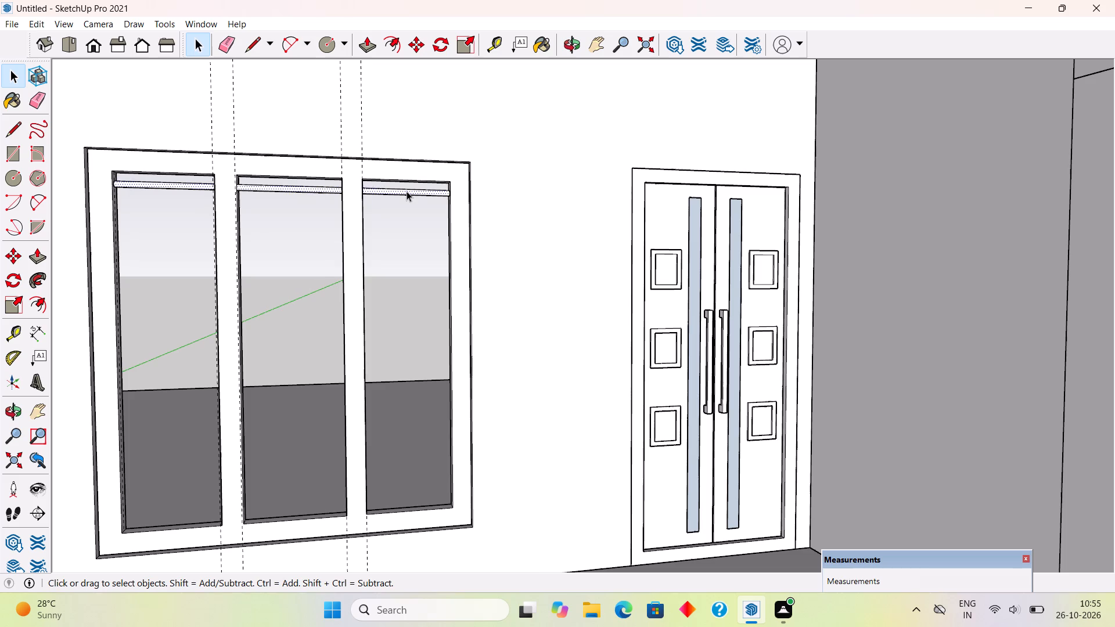
right_click(407, 191)
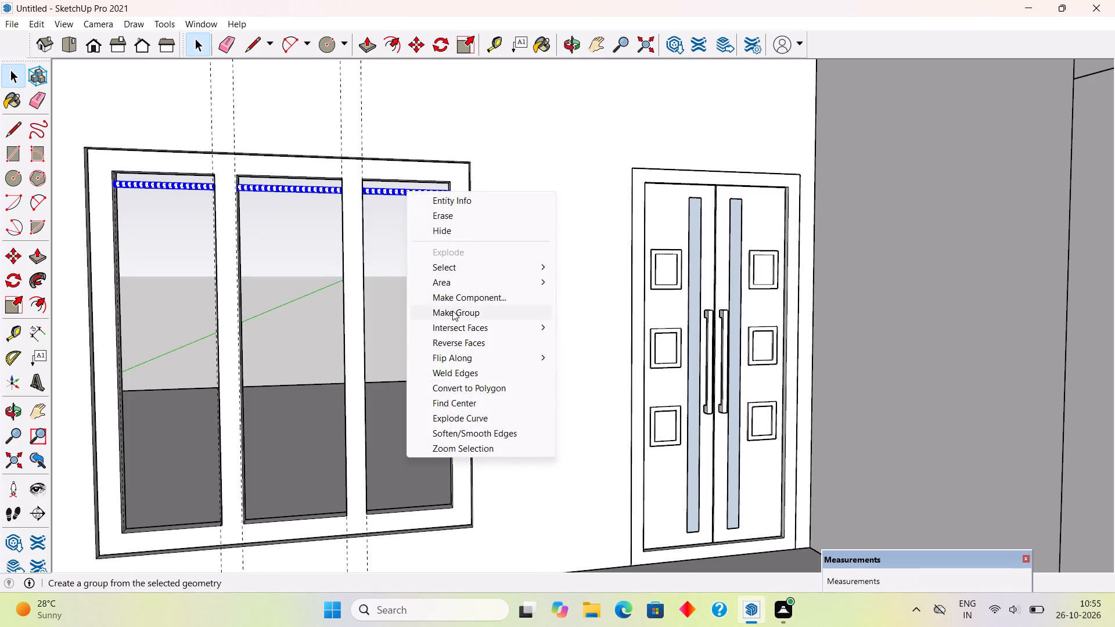
left_click(452, 311)
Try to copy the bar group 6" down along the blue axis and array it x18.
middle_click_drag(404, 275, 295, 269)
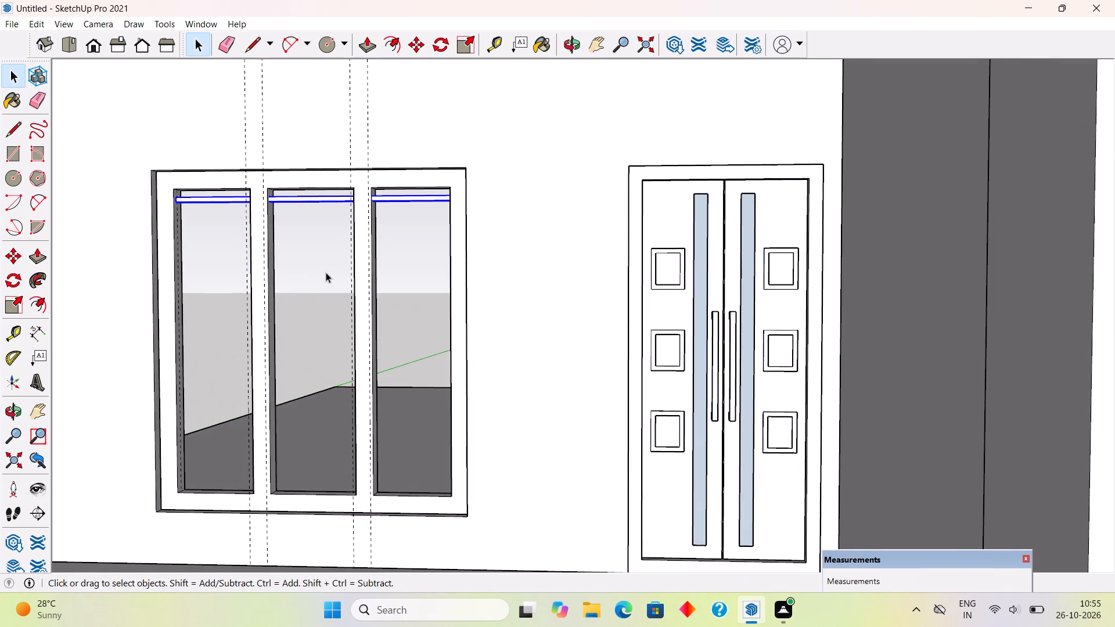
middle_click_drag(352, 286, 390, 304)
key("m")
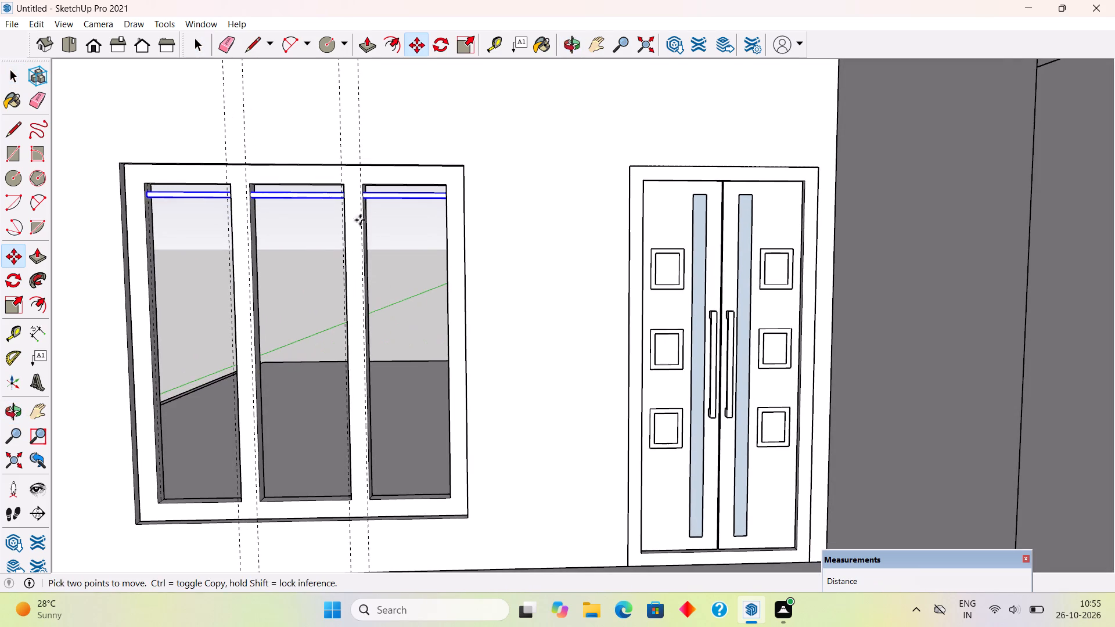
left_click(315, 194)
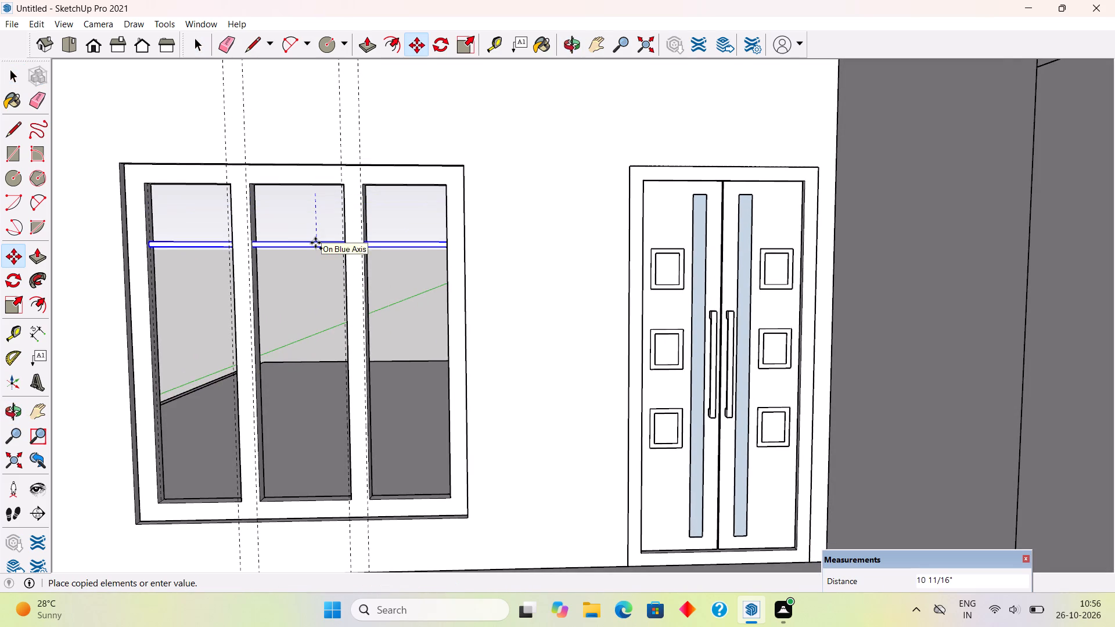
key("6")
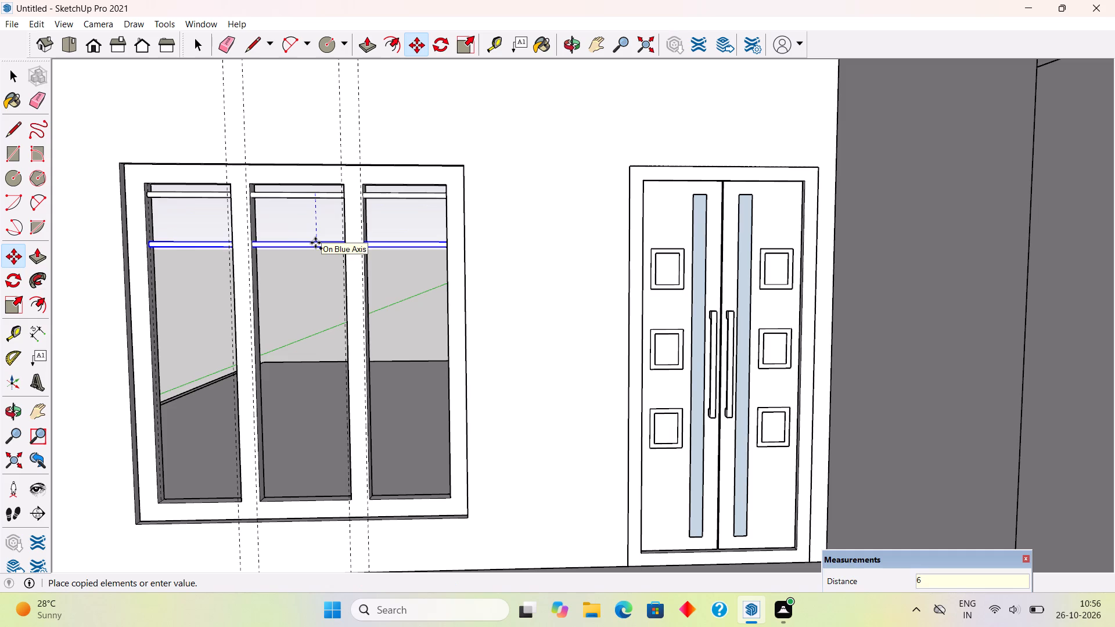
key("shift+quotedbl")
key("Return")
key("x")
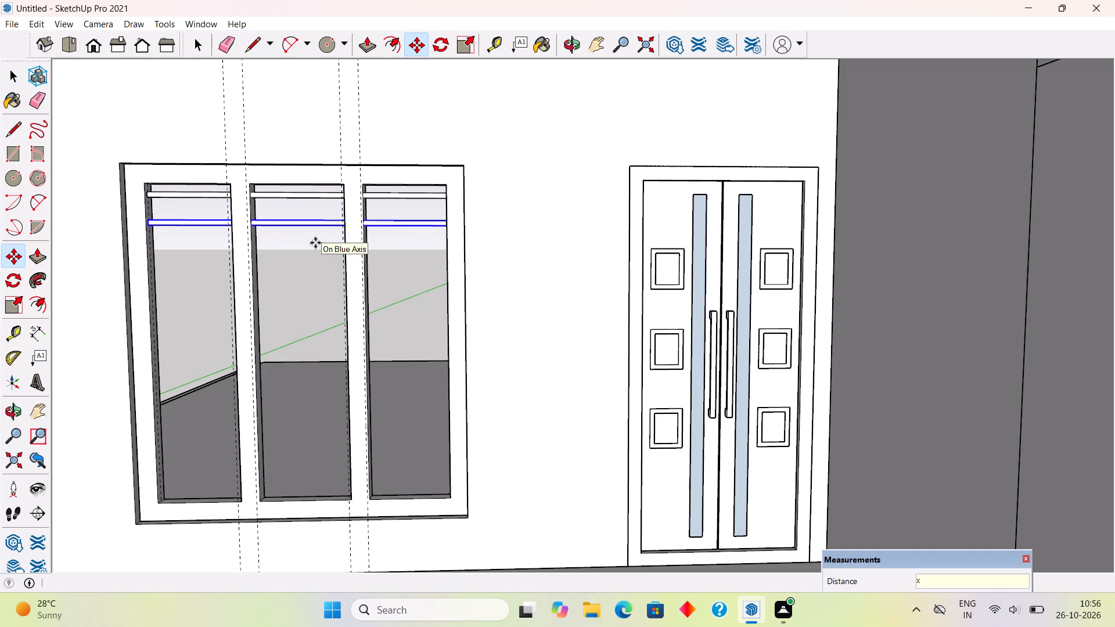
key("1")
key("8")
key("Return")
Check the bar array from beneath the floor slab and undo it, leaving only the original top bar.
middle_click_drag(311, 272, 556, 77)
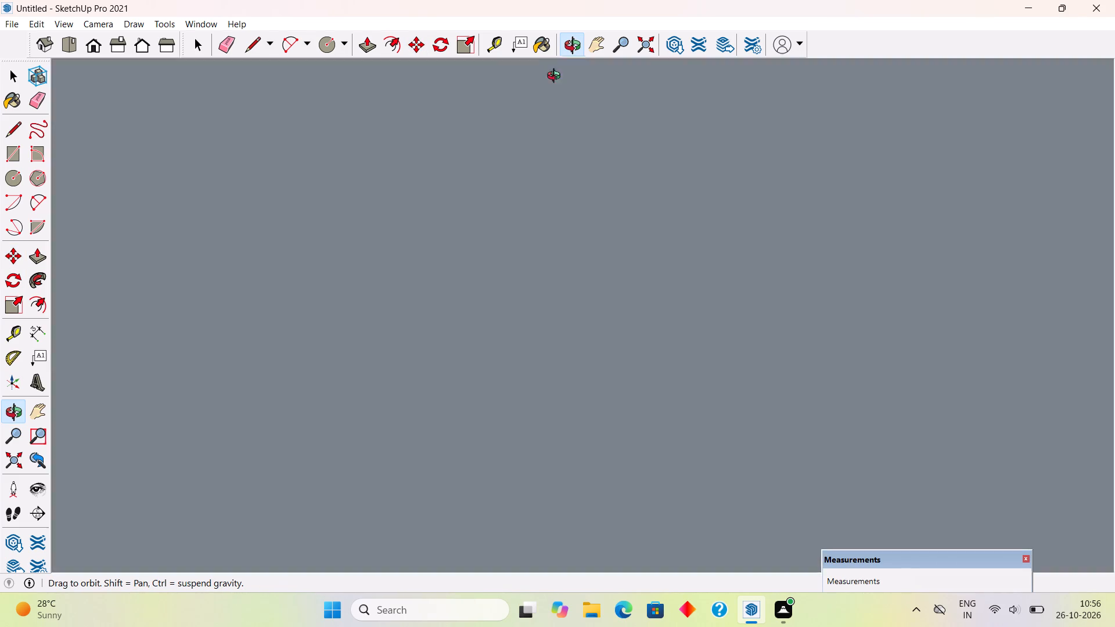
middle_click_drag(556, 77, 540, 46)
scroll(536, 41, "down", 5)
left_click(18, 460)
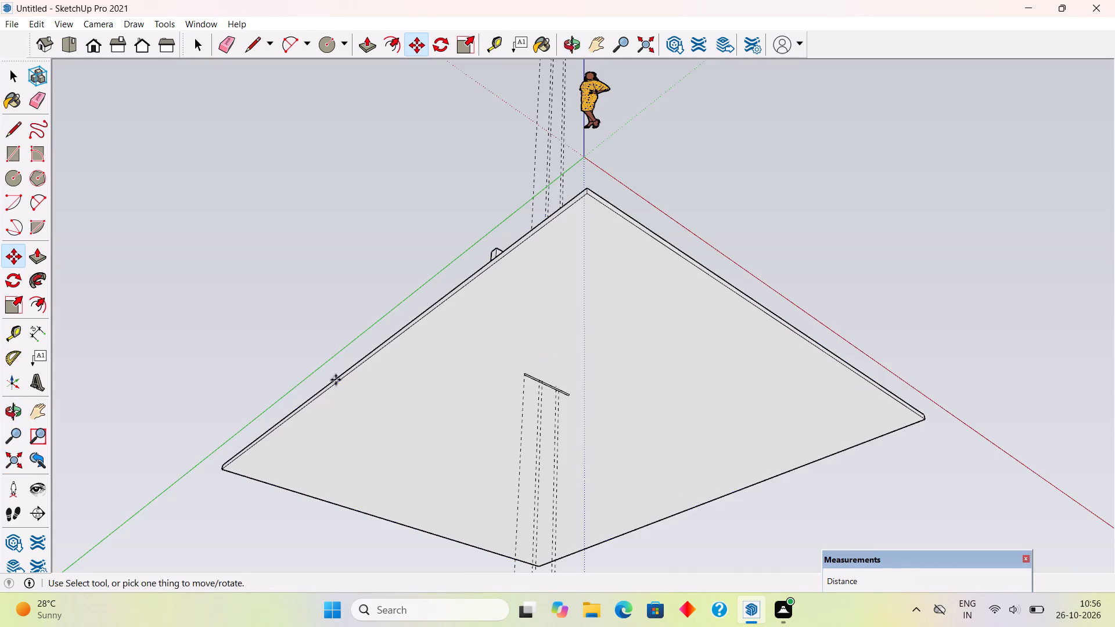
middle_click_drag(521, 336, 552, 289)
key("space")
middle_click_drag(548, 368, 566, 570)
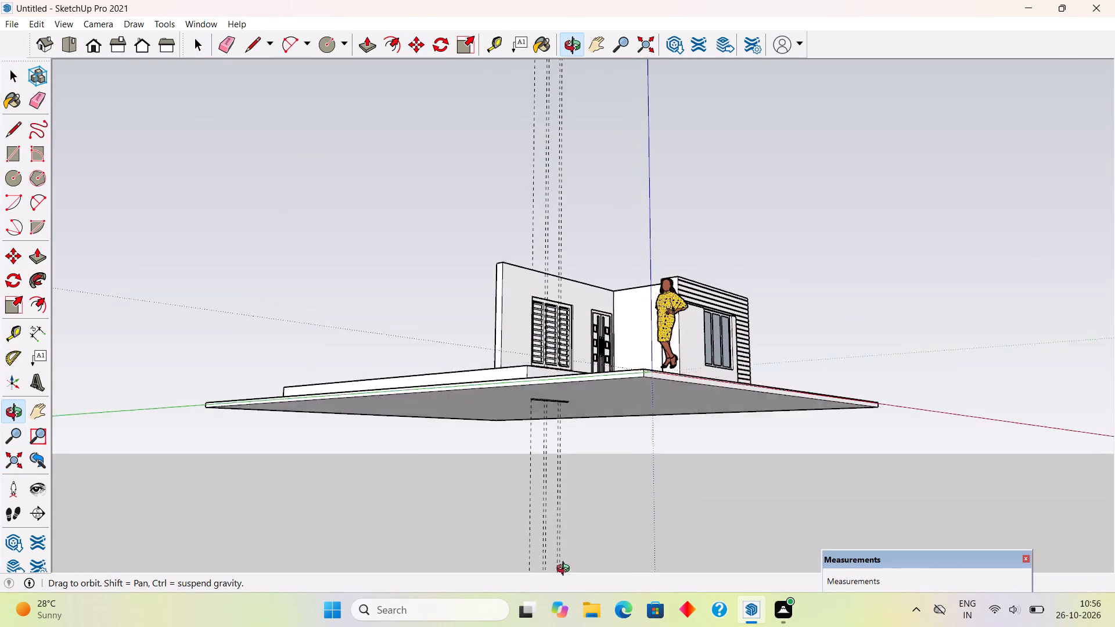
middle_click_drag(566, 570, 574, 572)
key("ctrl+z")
Copy the top bar group 6" down along the blue axis and array it x15 down the window opening.
middle_click_drag(590, 333, 470, 384)
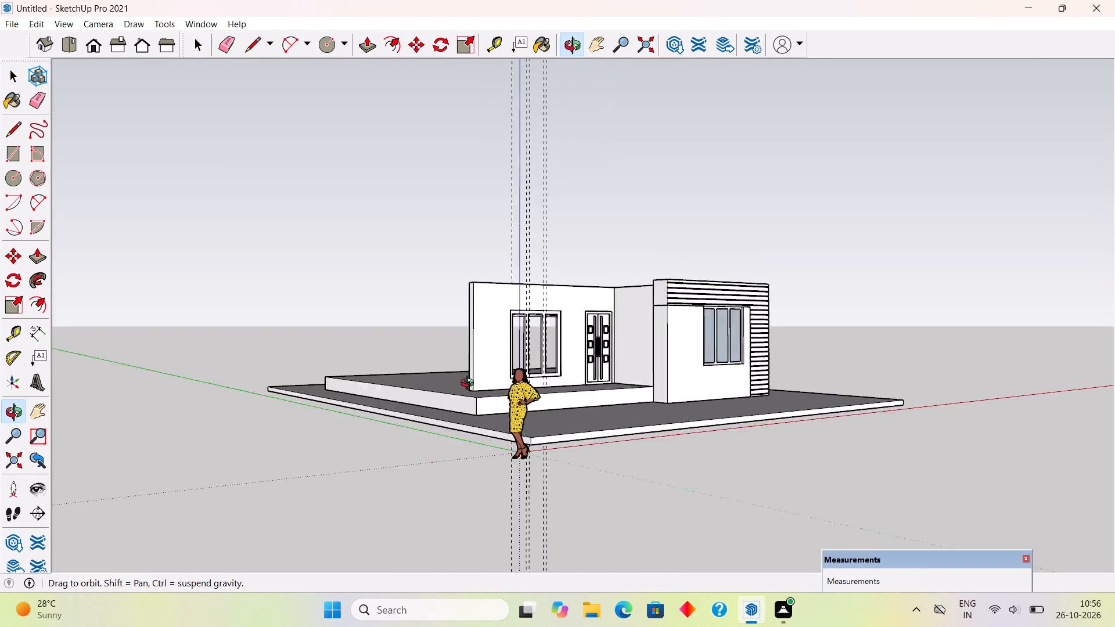
middle_click_drag(470, 384, 375, 390)
scroll(383, 392, "up", 1)
scroll(569, 303, "up", 14)
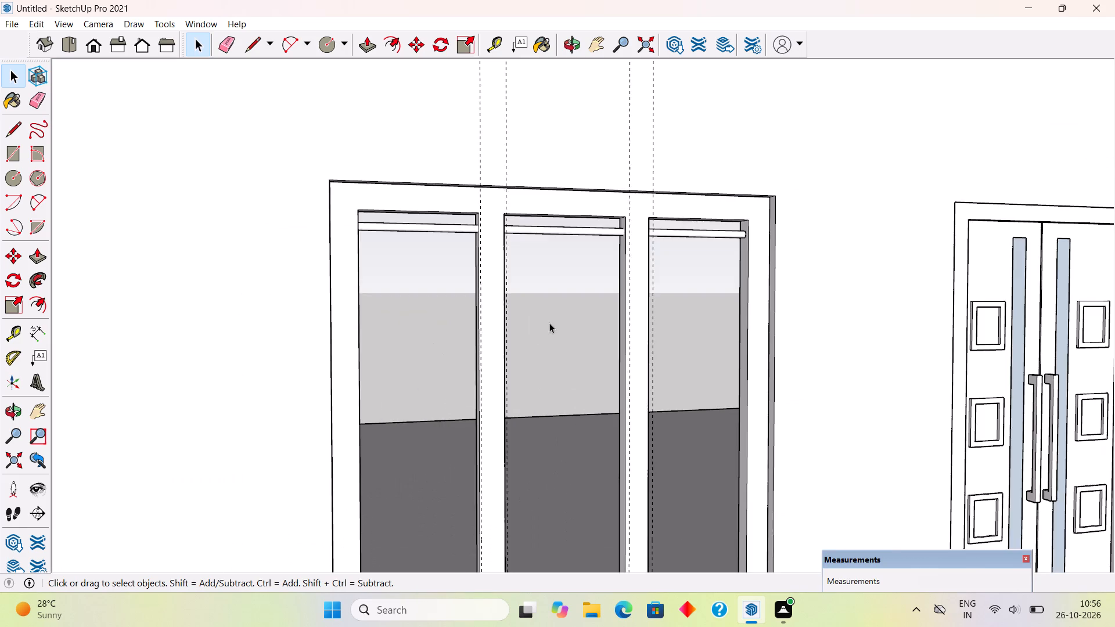
scroll(549, 323, "down", 4)
middle_click_drag(567, 319, 475, 345)
scroll(594, 289, "up", 8)
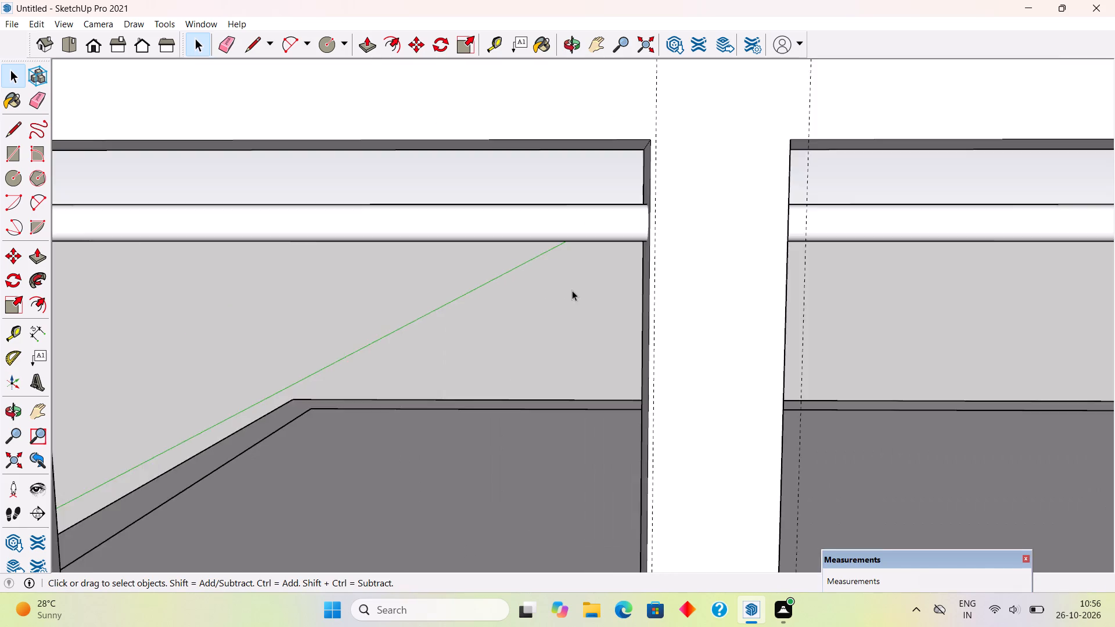
scroll(572, 290, "down", 4)
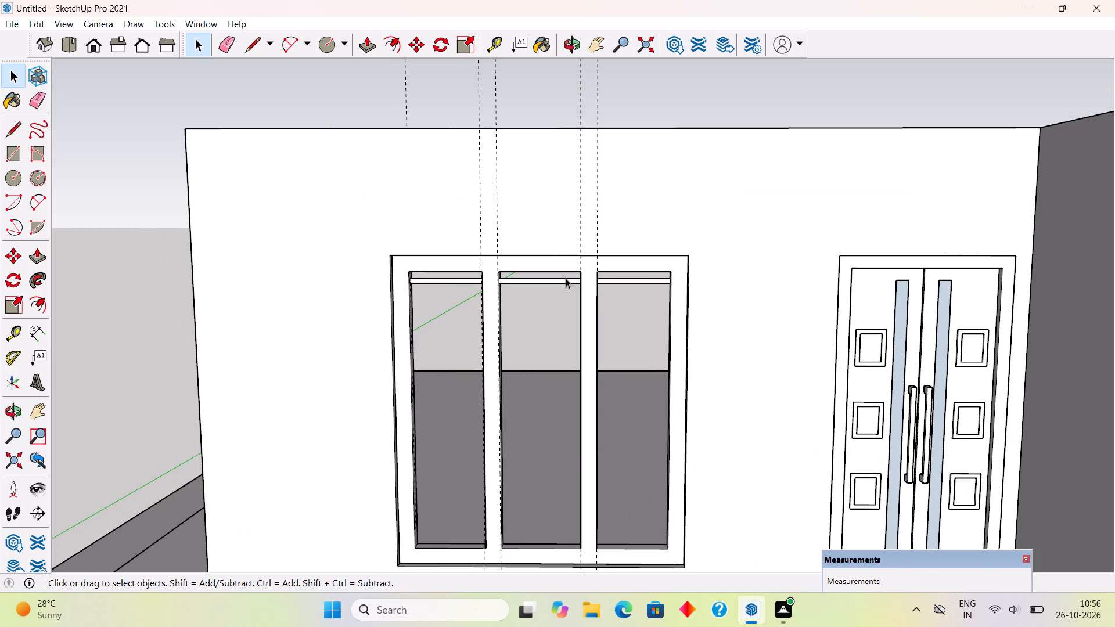
left_click(566, 279)
key("m")
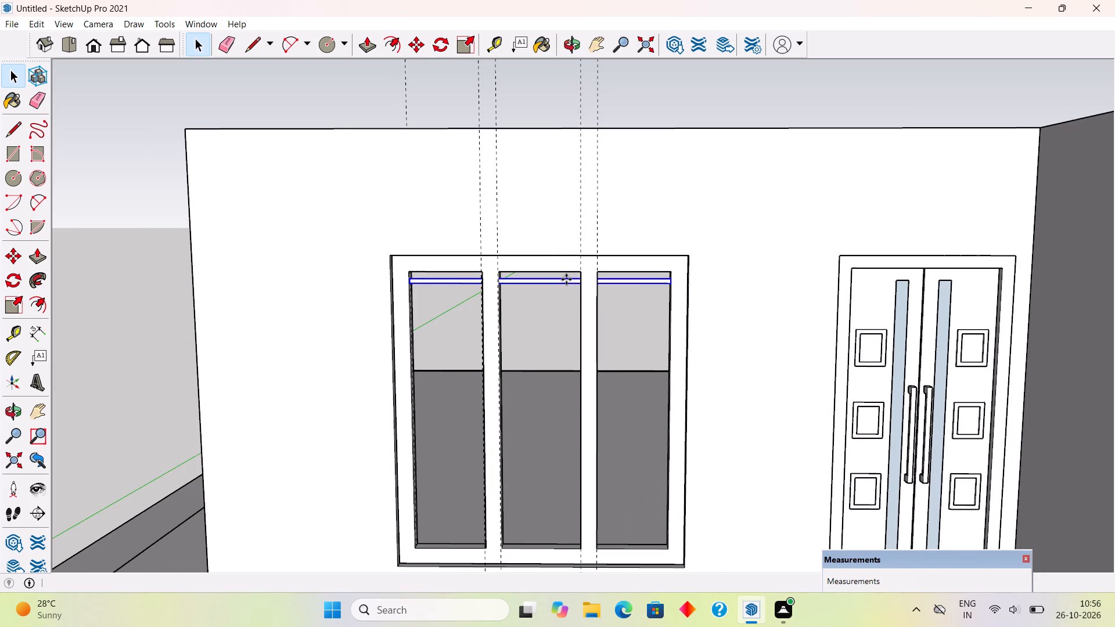
left_click(566, 279)
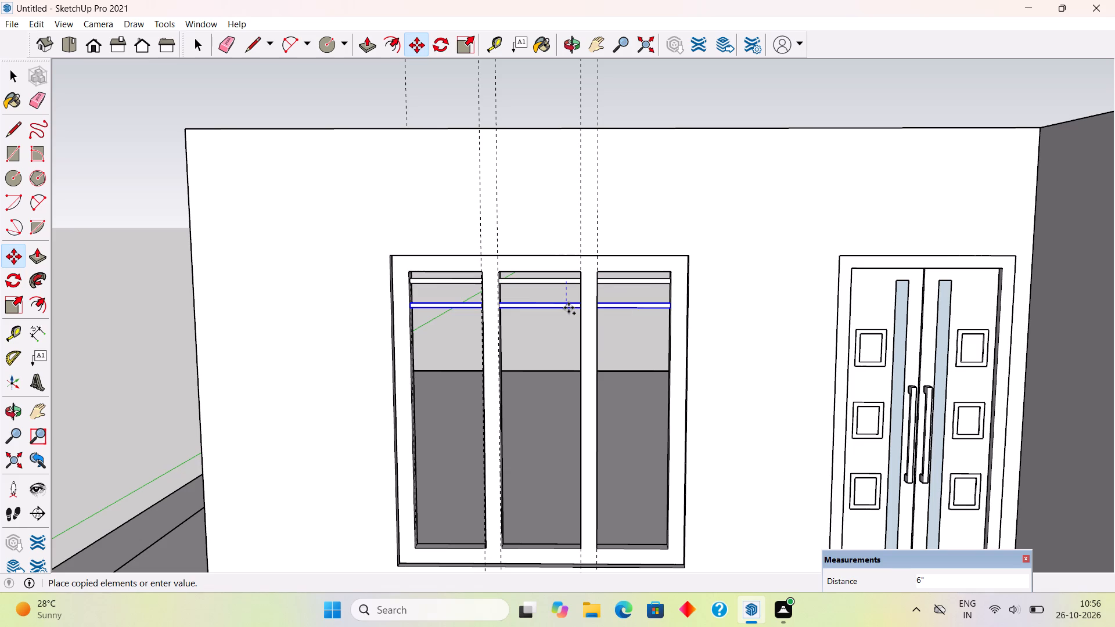
key("6")
key("shift+quotedbl")
key("Return")
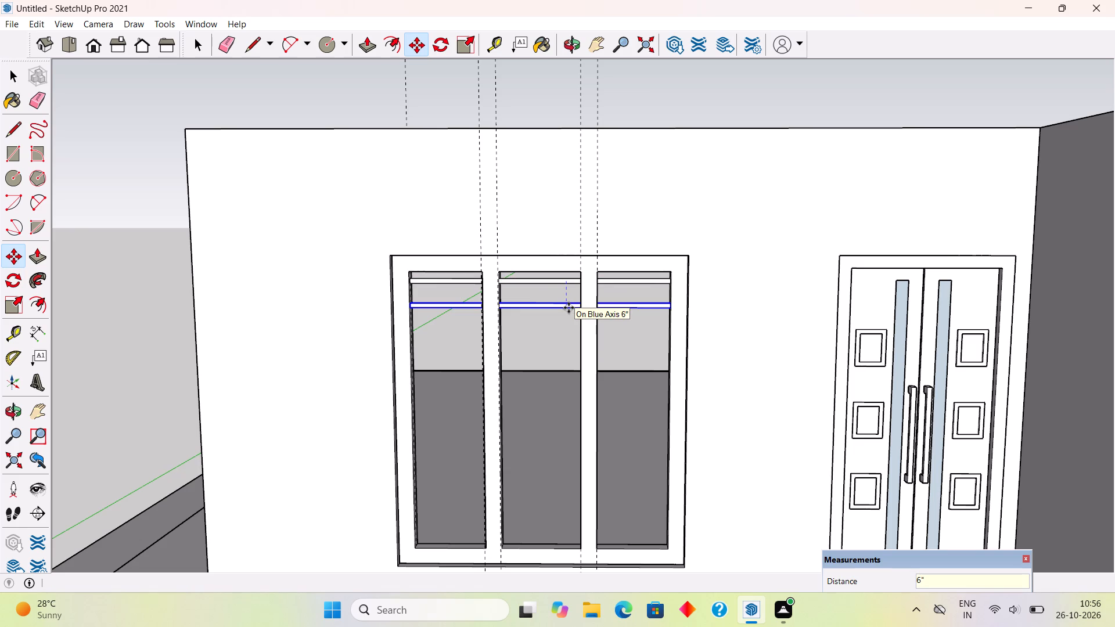
type("x1")
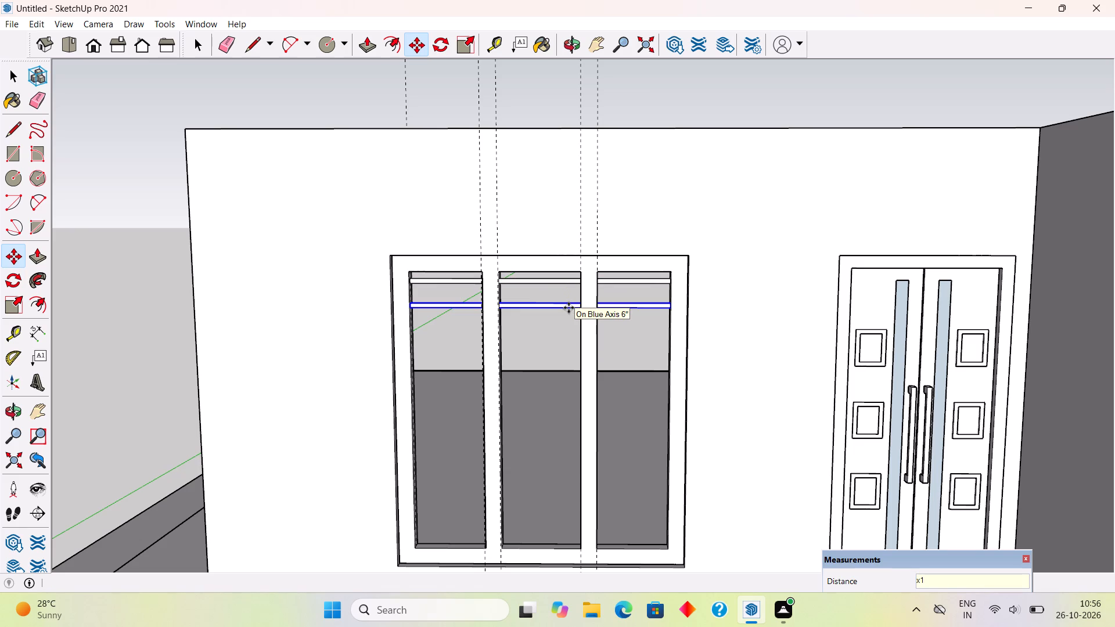
key("5")
key("Return")
scroll(569, 308, "down", 1)
key("space")
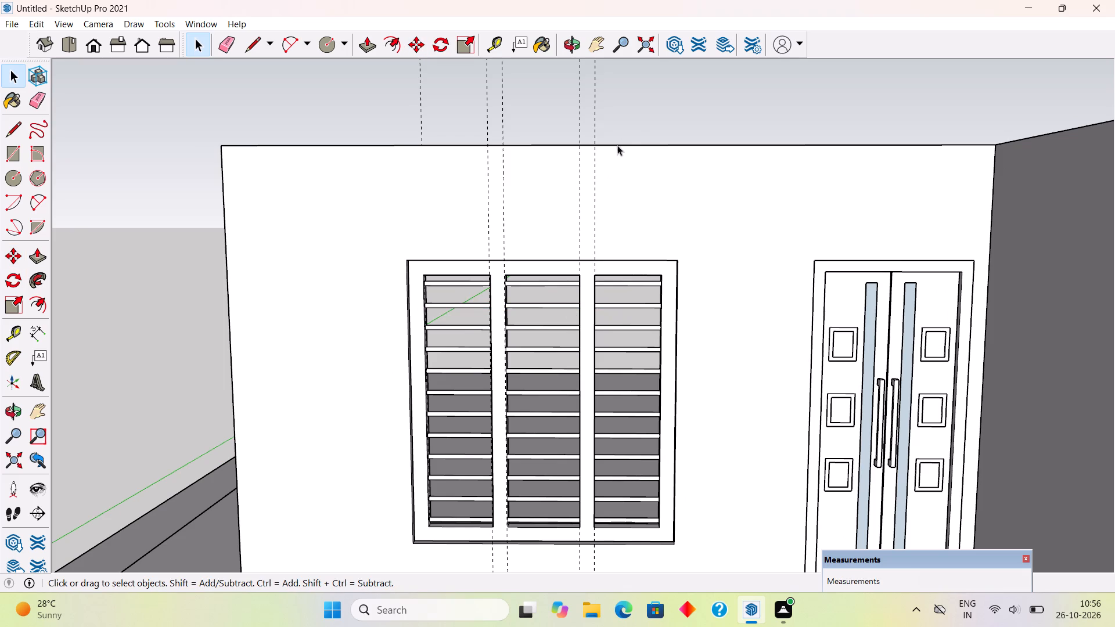
Examine the arrayed window bars and their fit inside the frame from several angles.
middle_click_drag(683, 482, 444, 495)
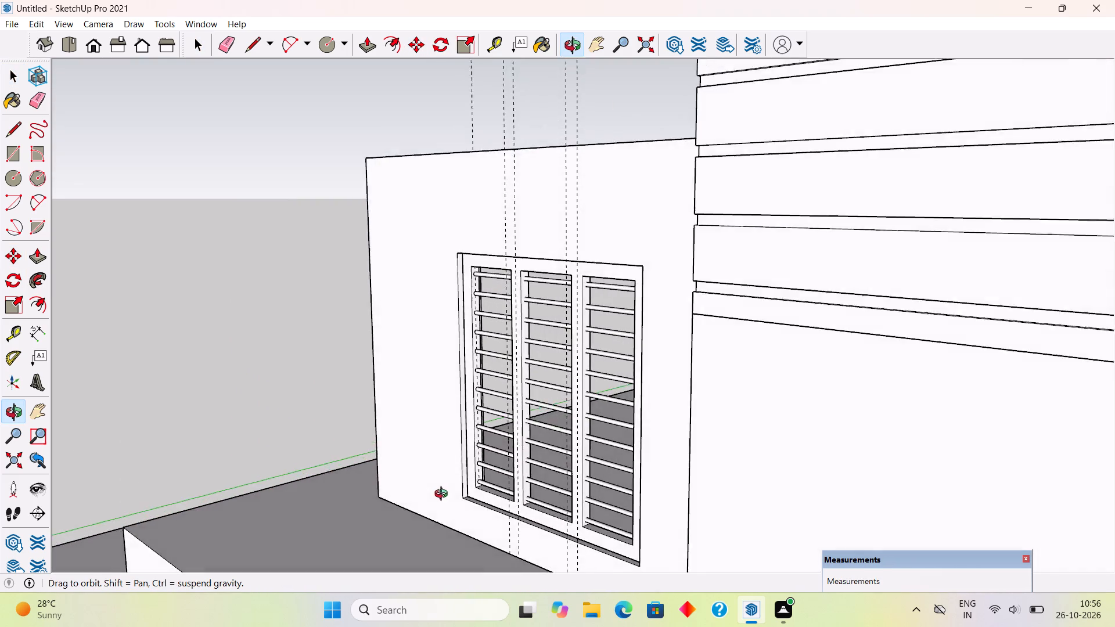
middle_click_drag(444, 495, 713, 460)
scroll(731, 443, "down", 4)
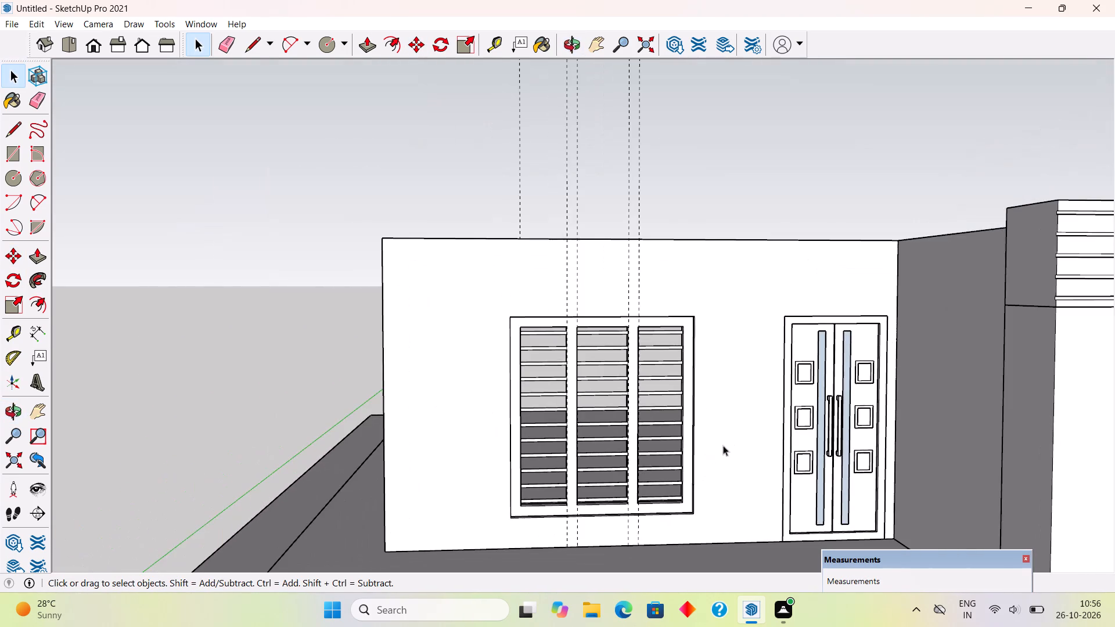
scroll(669, 540, "up", 6)
middle_click_drag(697, 460, 698, 493)
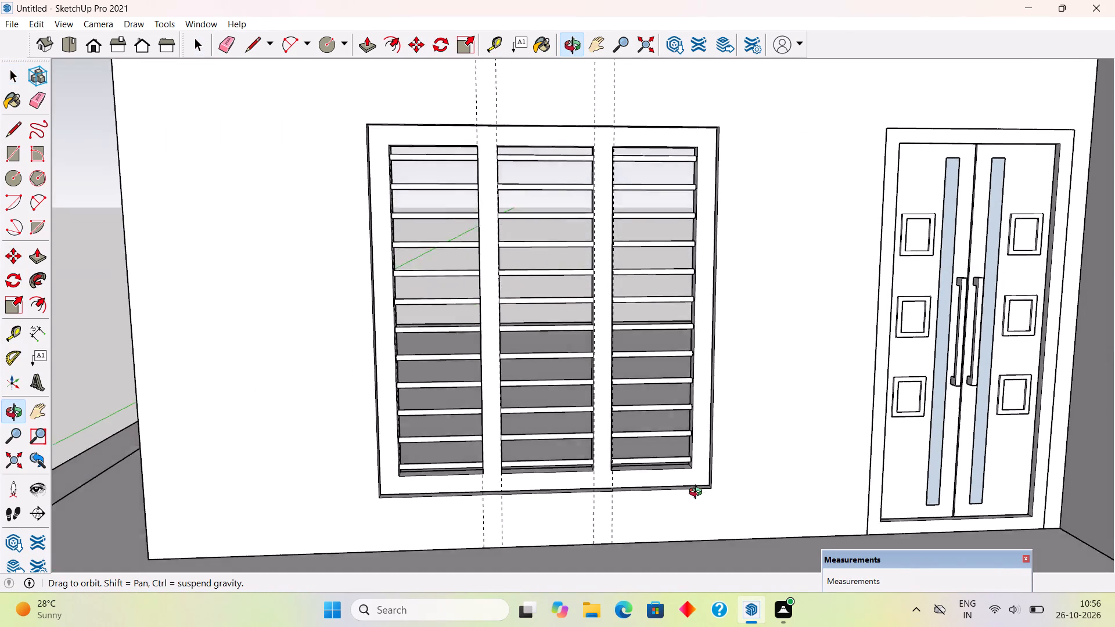
middle_click_drag(698, 493, 398, 481)
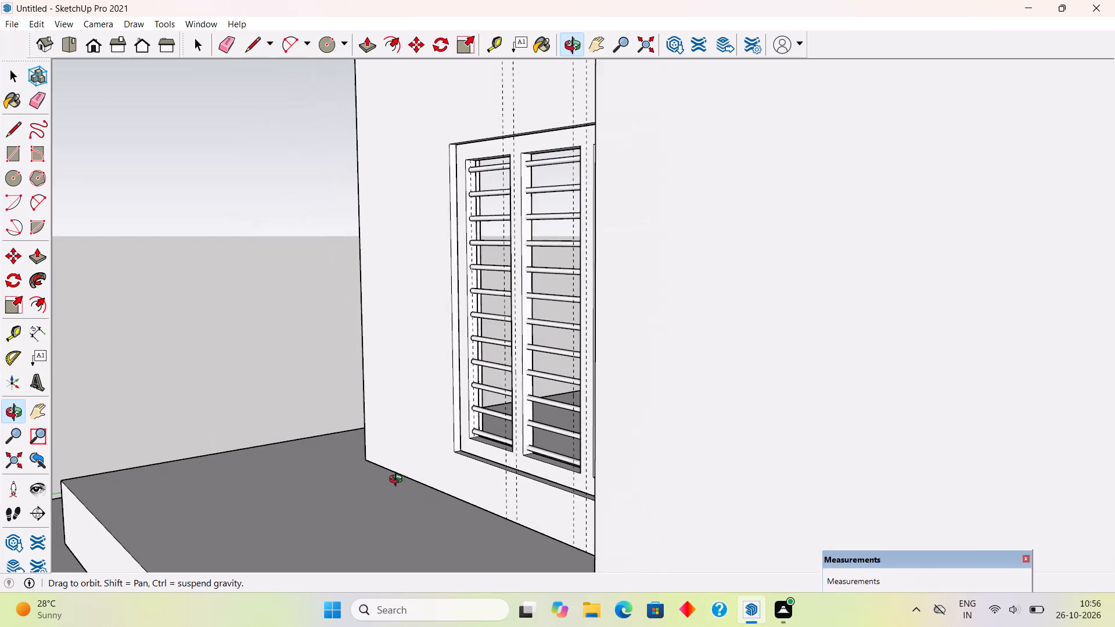
middle_click_drag(398, 481, 588, 496)
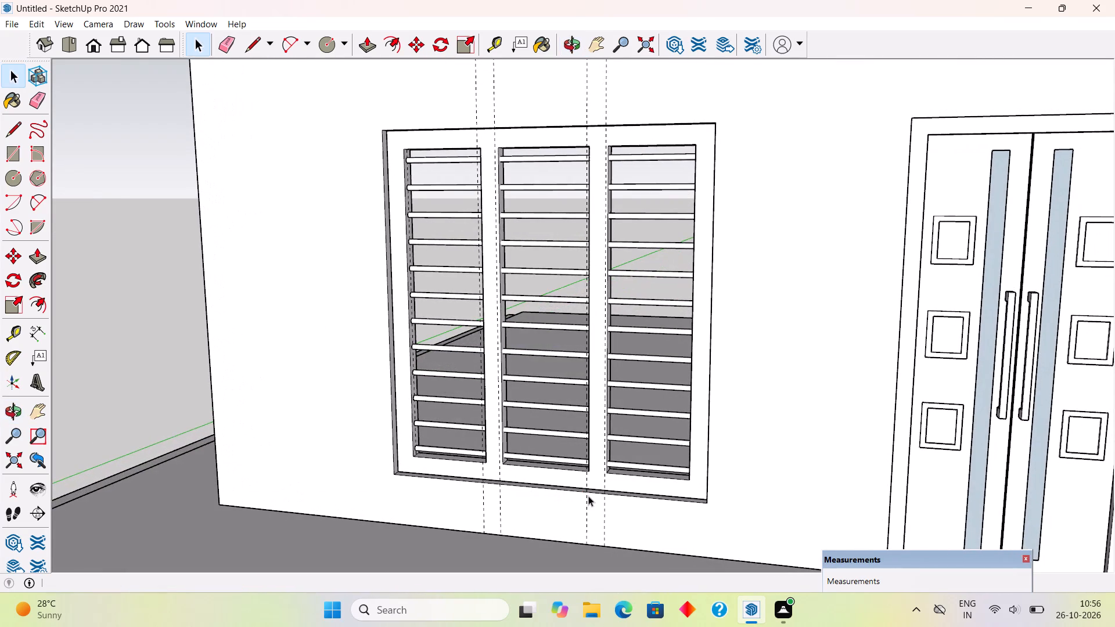
scroll(599, 464, "up", 2)
scroll(601, 462, "down", 2)
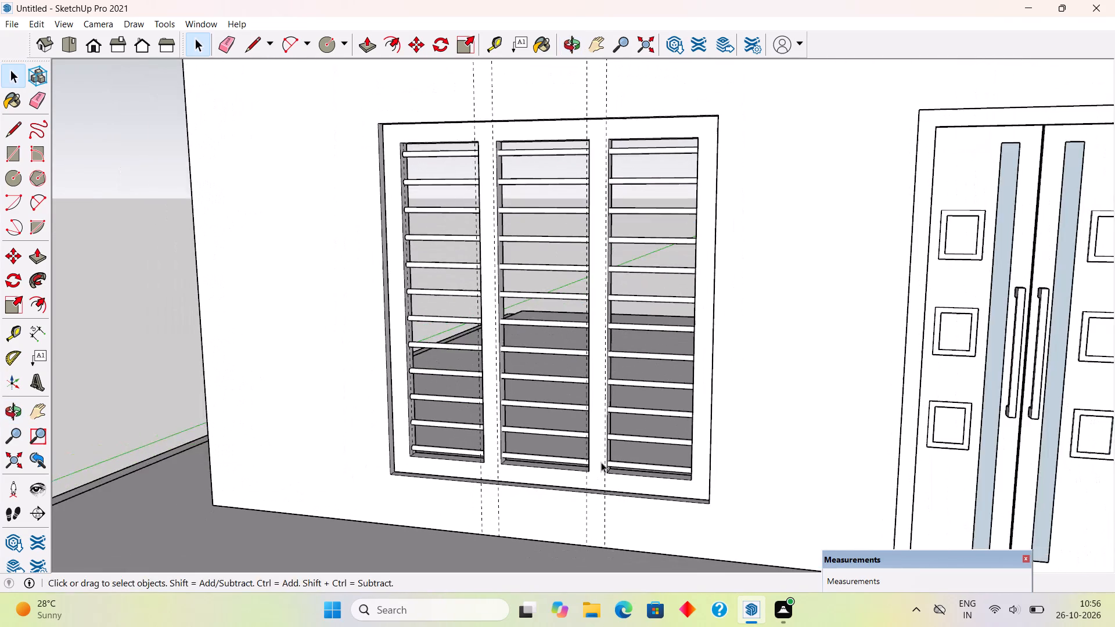
middle_click_drag(601, 462, 917, 479)
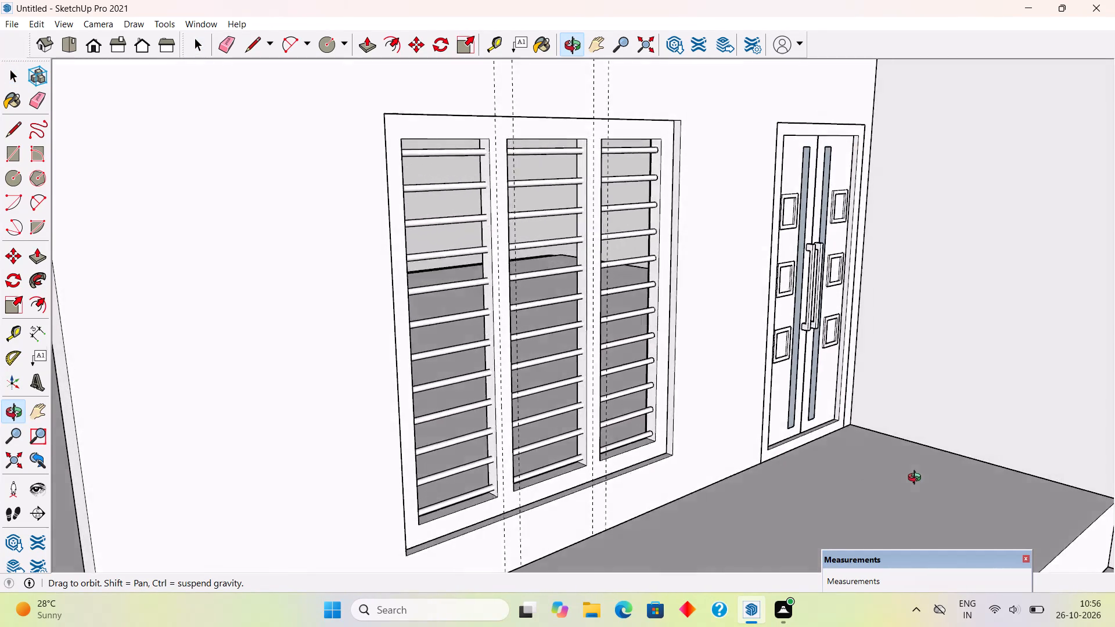
Draw three rectangles, each 5' 10" high, to cover the left, middle and right pane openings of the barred window.
middle_click_drag(917, 479, 757, 430)
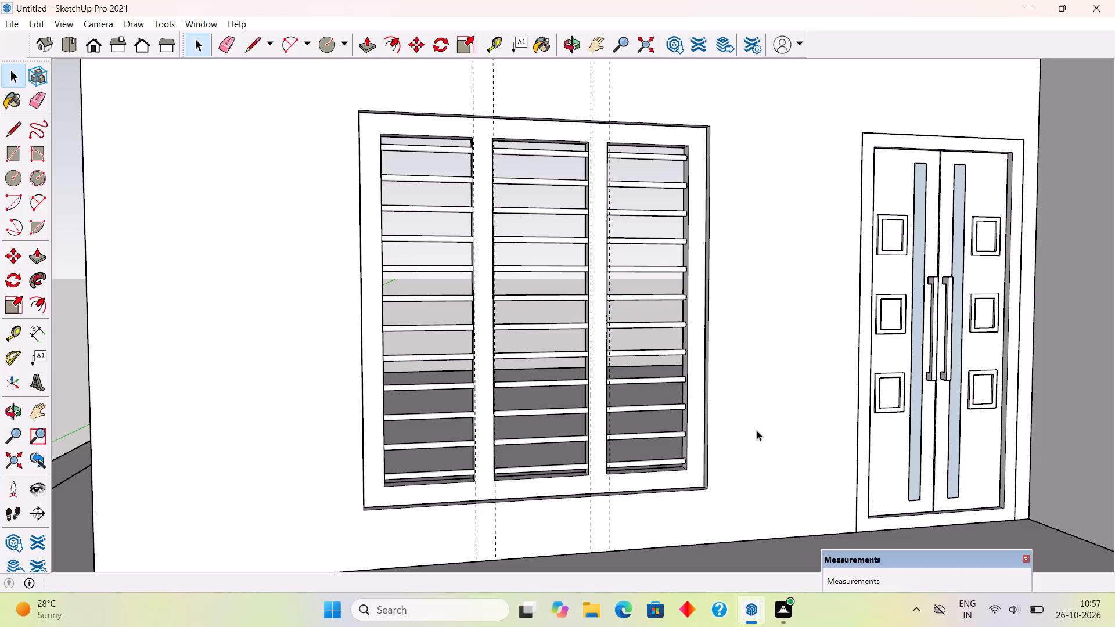
scroll(665, 412, "down", 4)
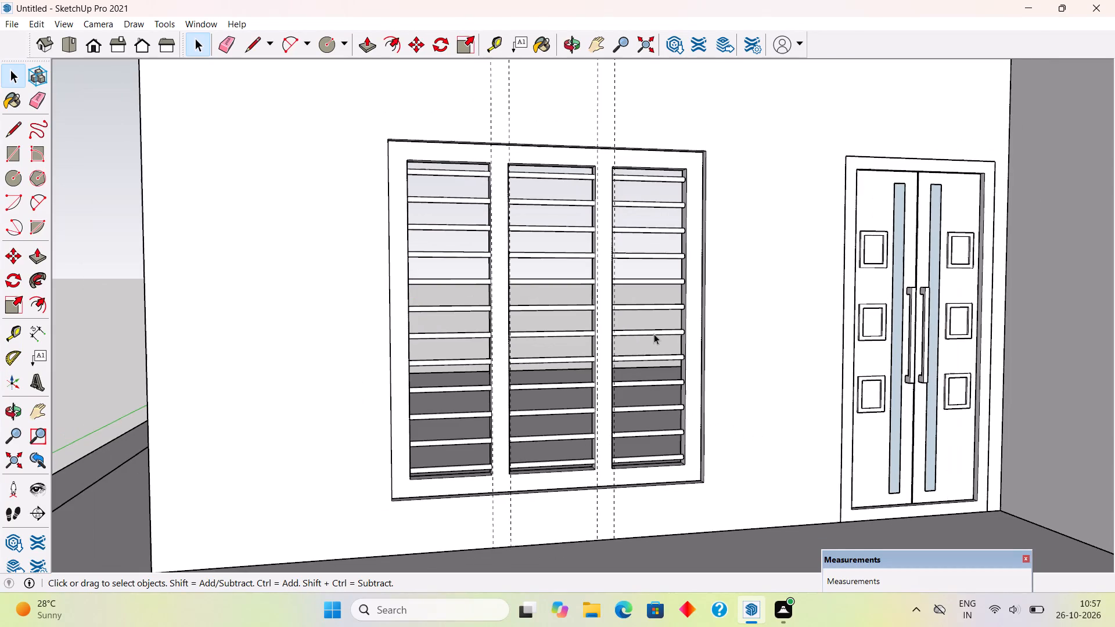
middle_click_drag(648, 367, 582, 489)
middle_click_drag(484, 475, 493, 456)
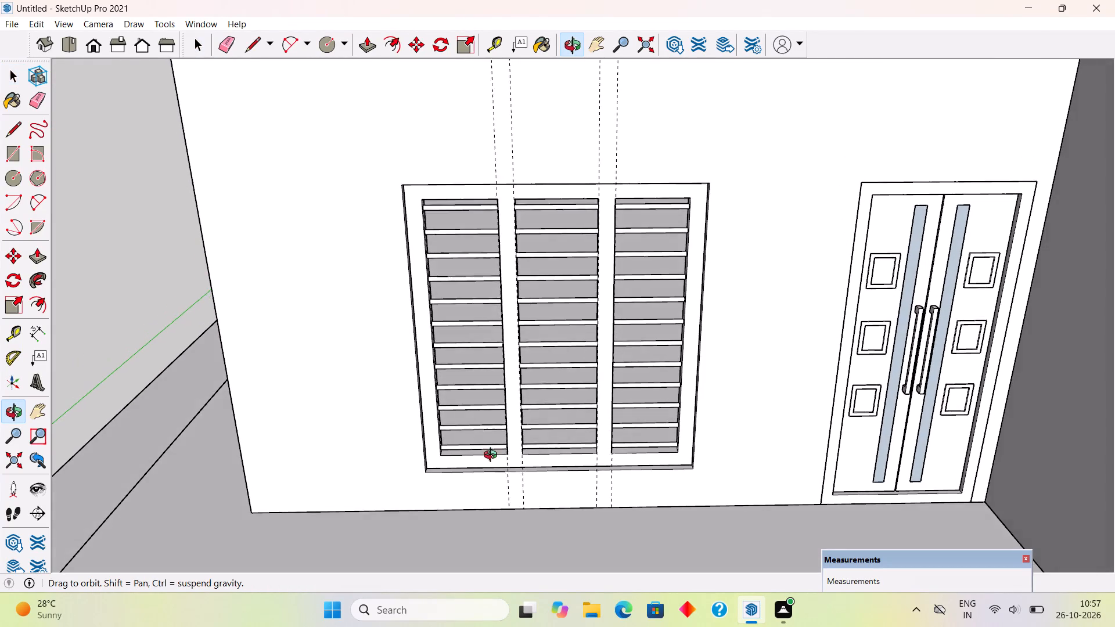
middle_click_drag(493, 456, 502, 447)
key("r")
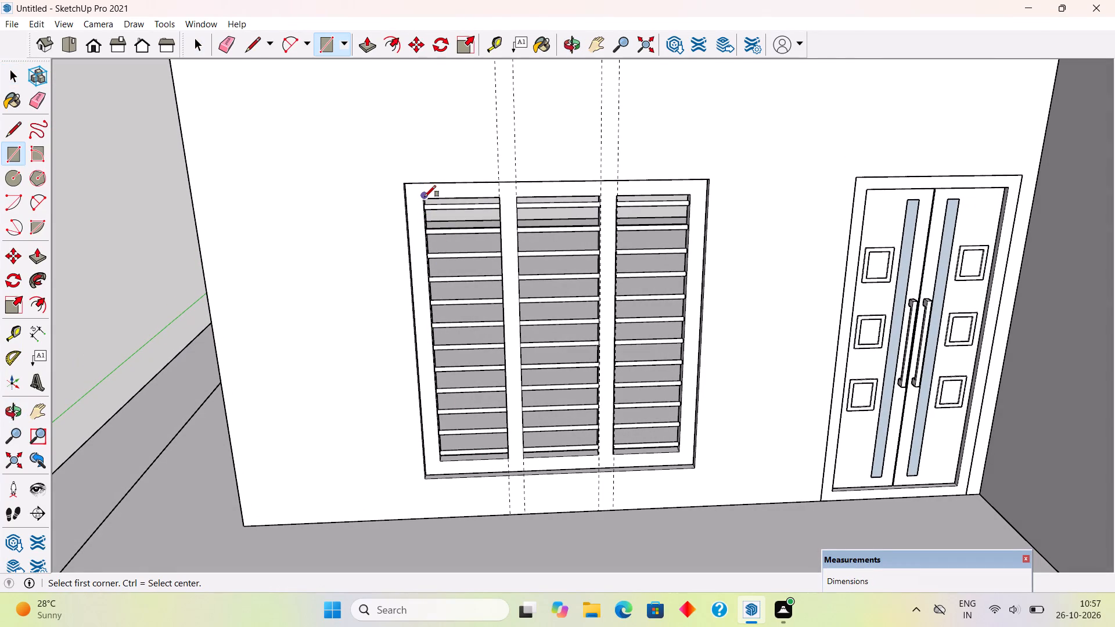
scroll(422, 203, "up", 4)
scroll(422, 203, "down", 5)
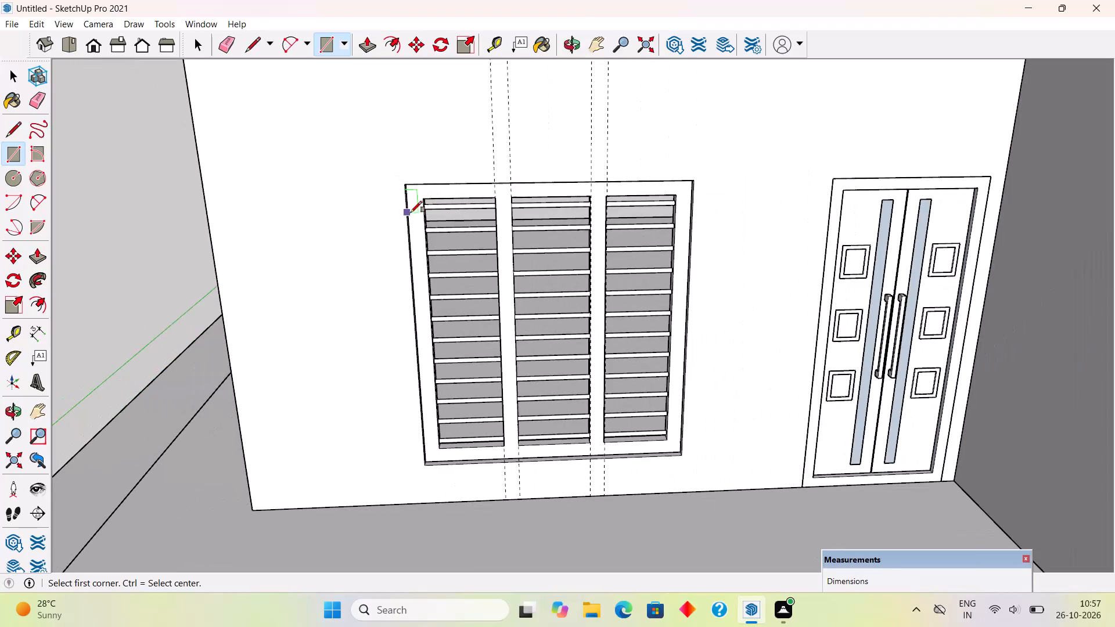
scroll(417, 287, "up", 2)
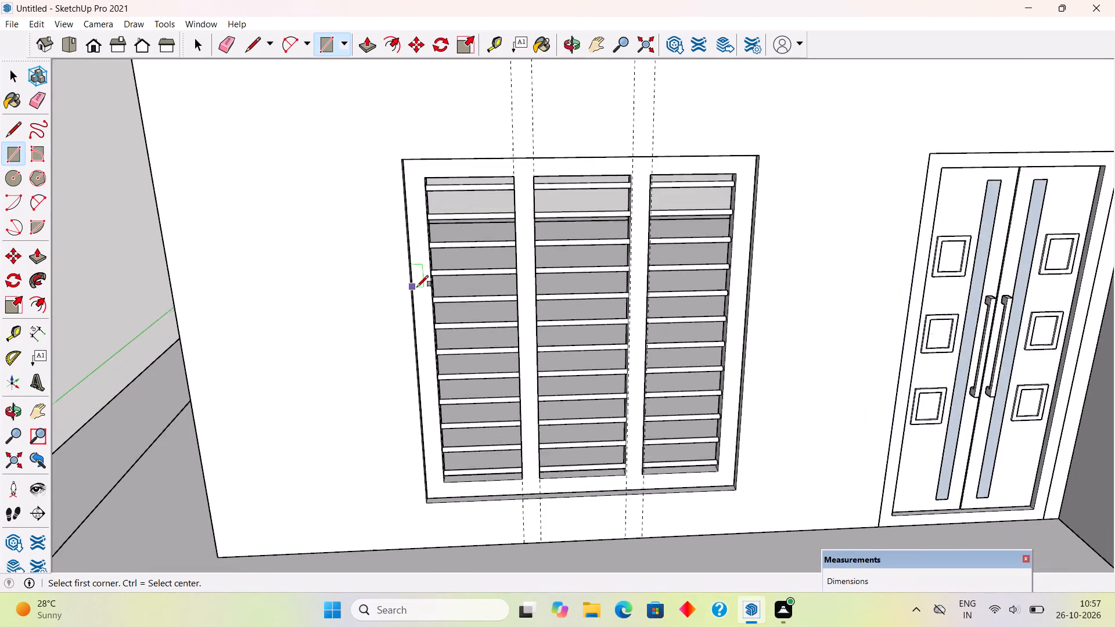
scroll(417, 287, "up", 2)
middle_click_drag(483, 305, 503, 236)
left_click(431, 138)
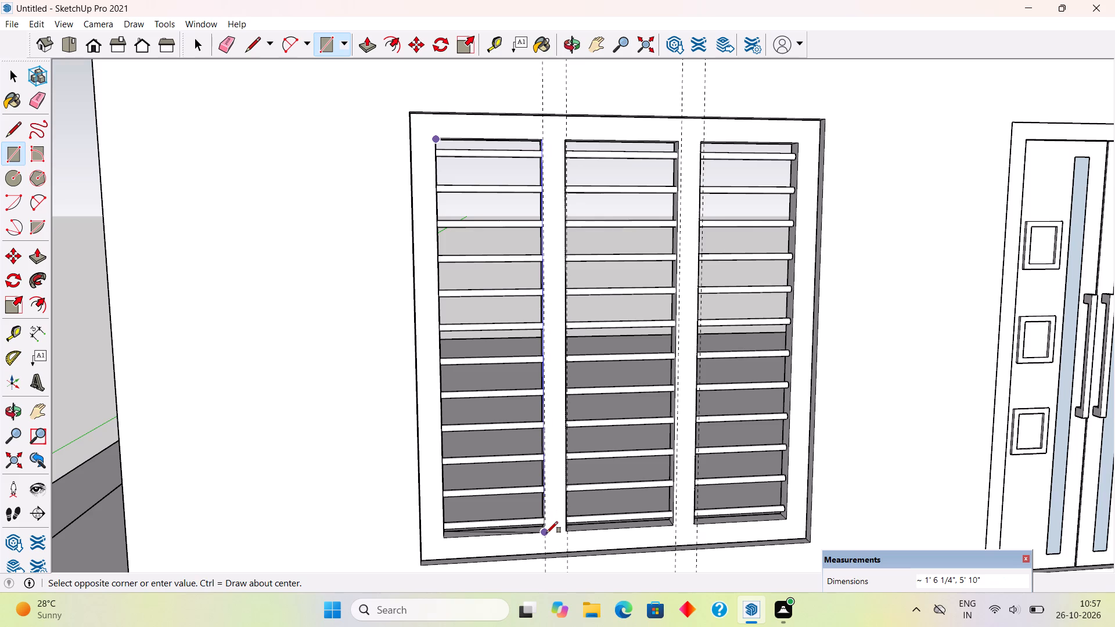
key("r")
left_click(541, 138)
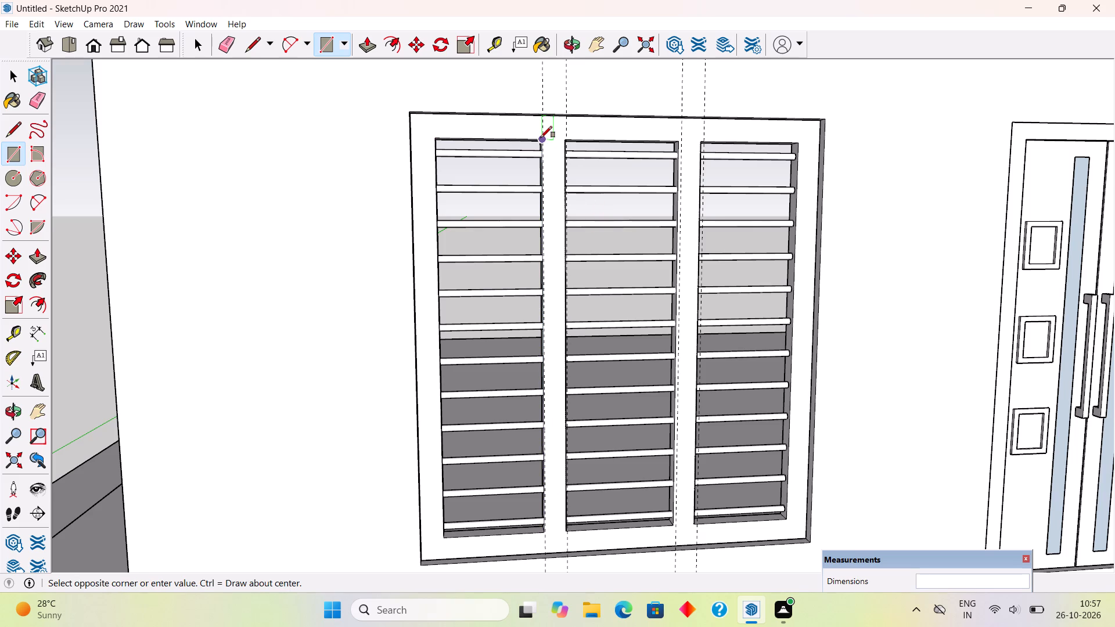
left_click(451, 539)
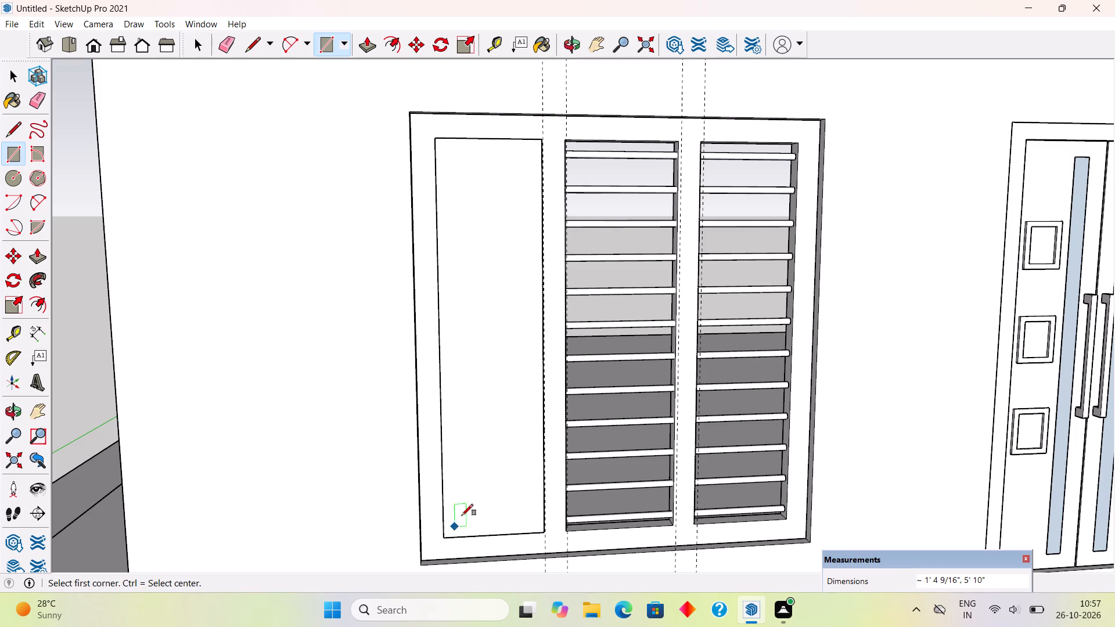
left_click(566, 139)
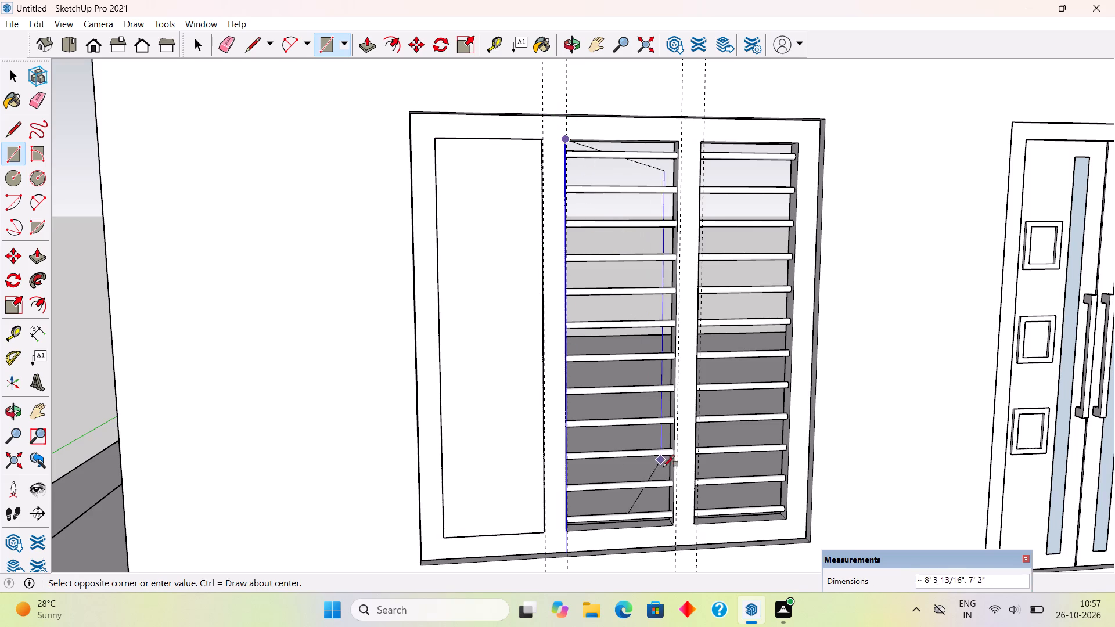
left_click(676, 524)
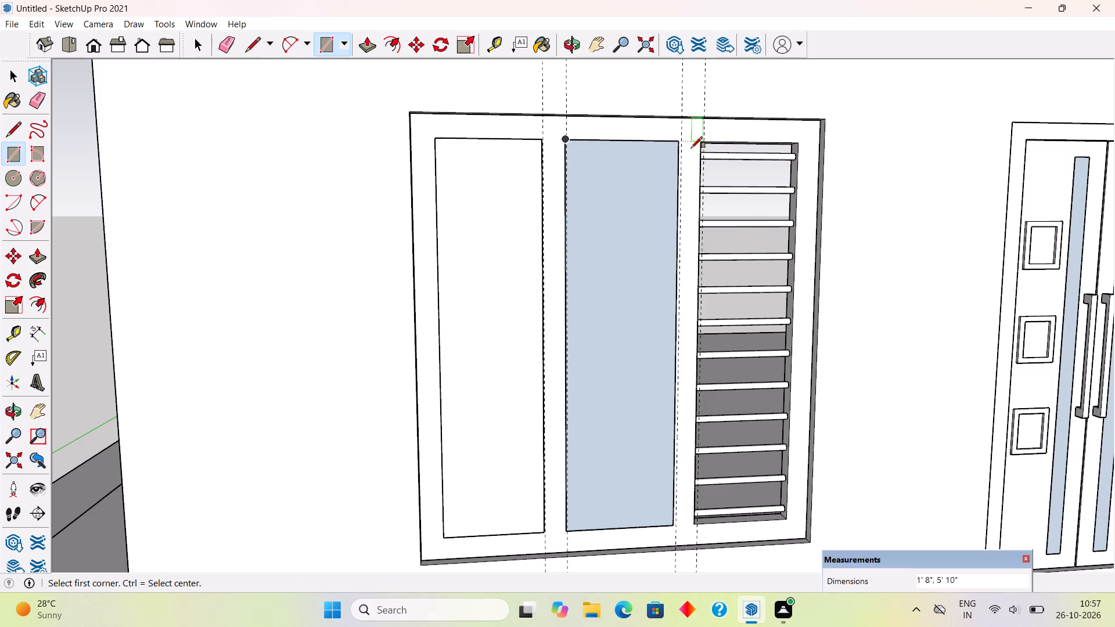
left_click(703, 143)
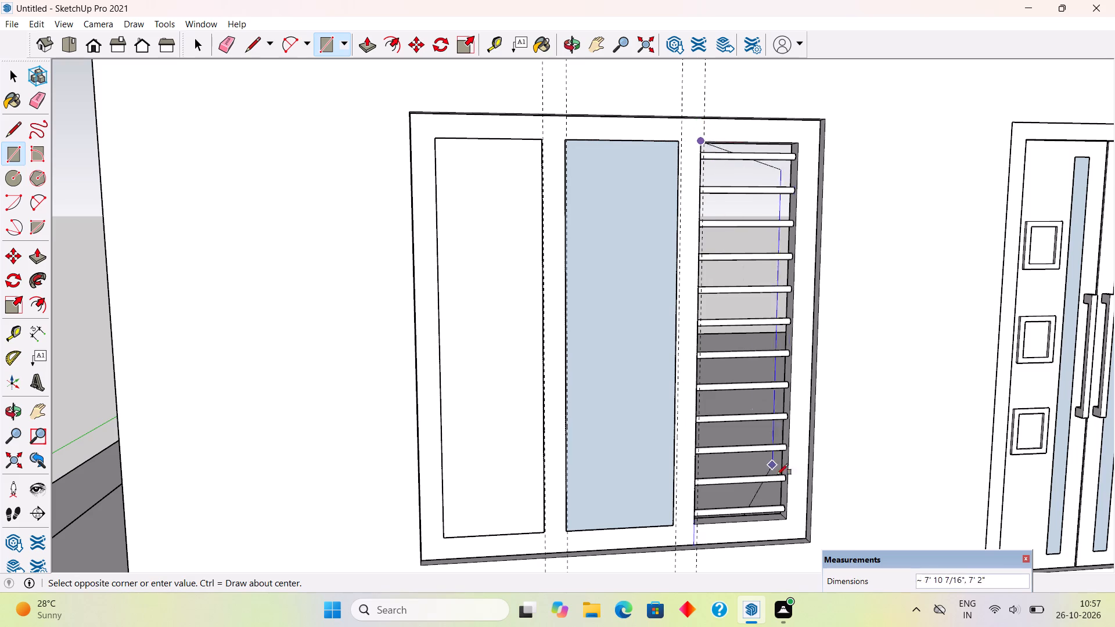
left_click(787, 518)
key("space")
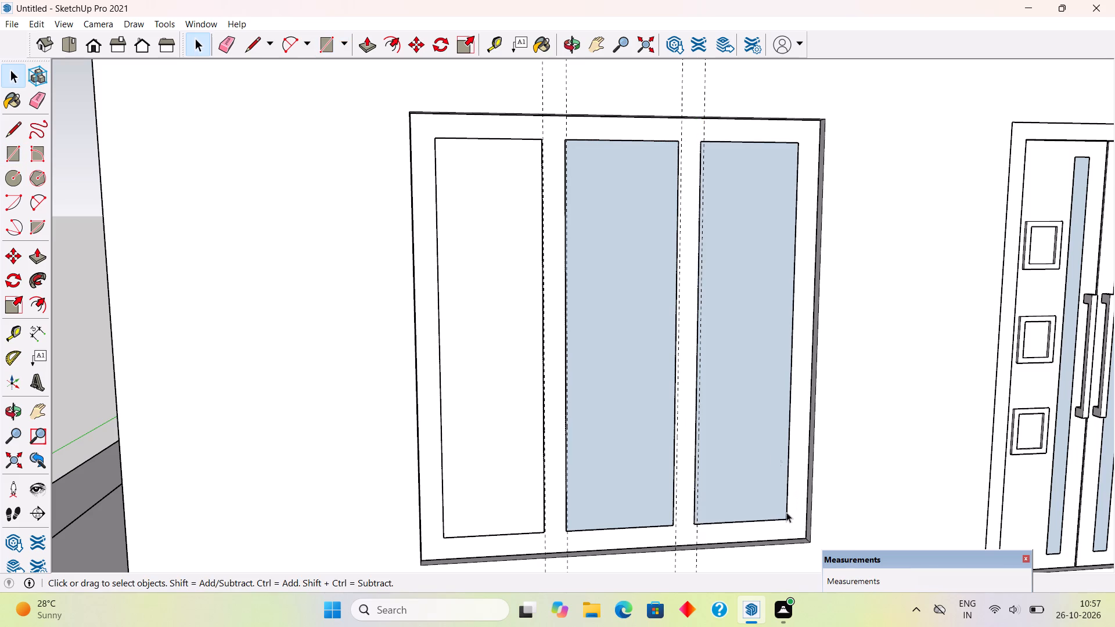
Make each of the three window pane rectangles its own separate group.
middle_click_drag(629, 405, 700, 488)
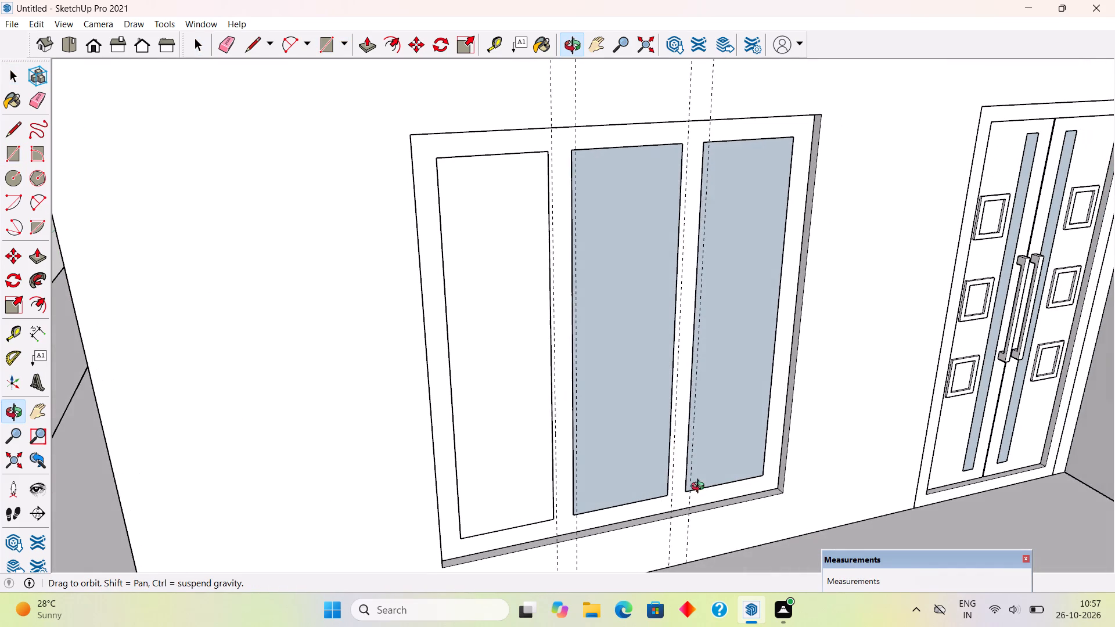
middle_click_drag(700, 488, 700, 487)
triple_click(728, 423)
right_click(728, 423)
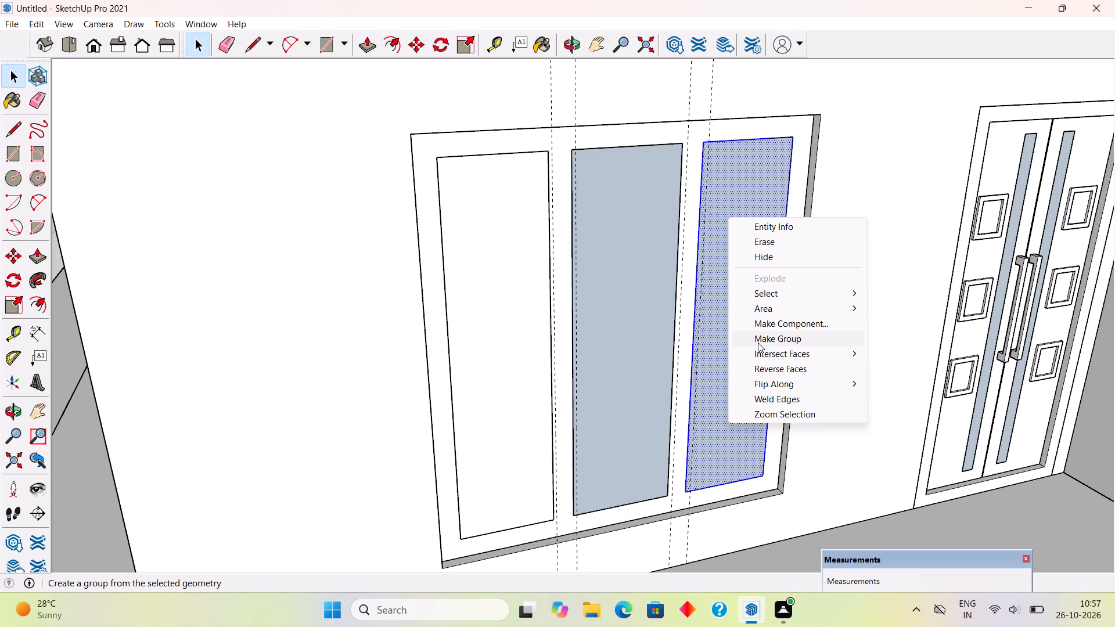
left_click(758, 341)
triple_click(643, 318)
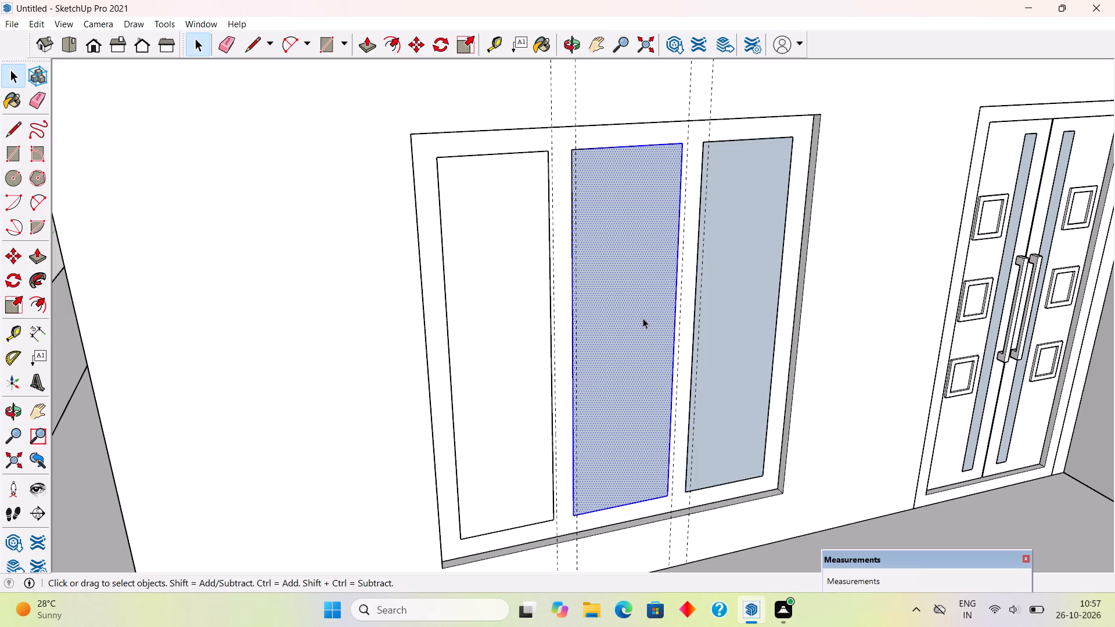
right_click(643, 318)
left_click(671, 434)
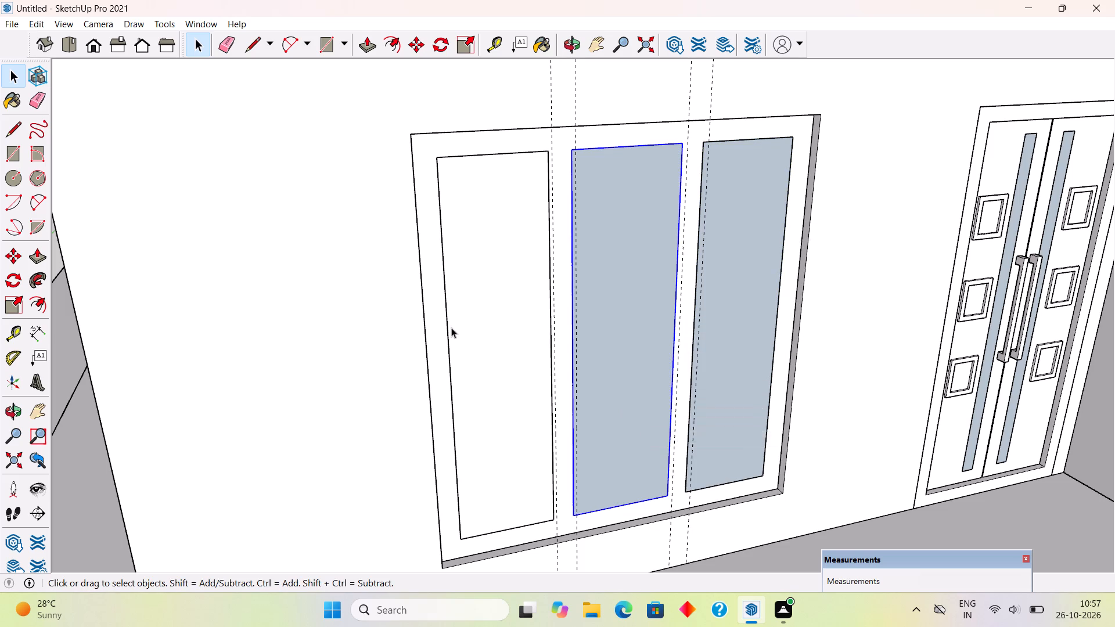
triple_click(470, 325)
right_click(470, 325)
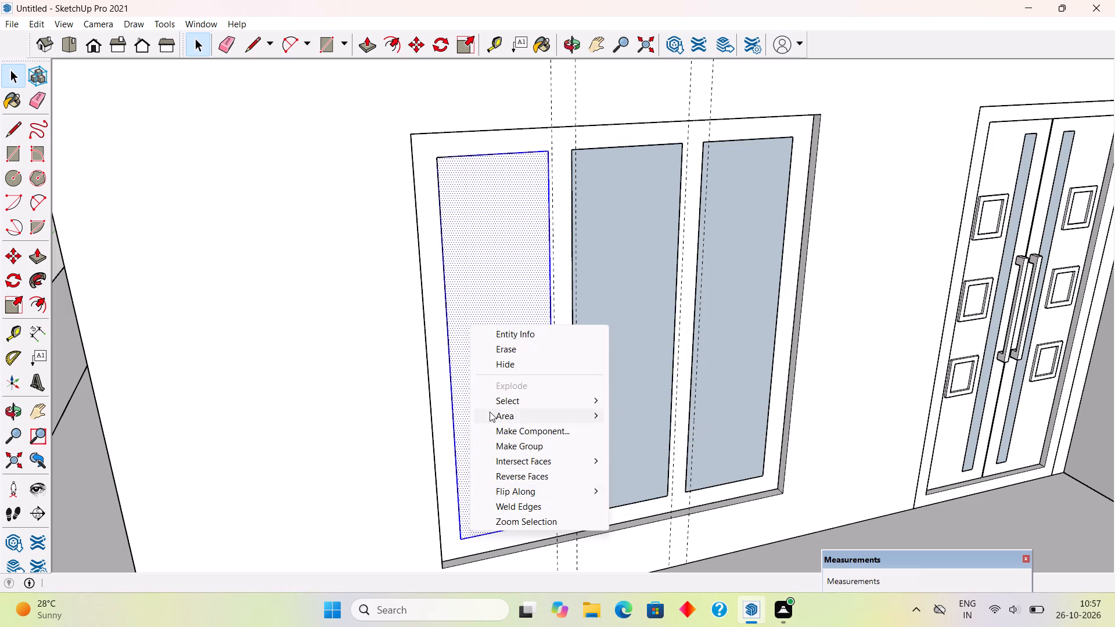
left_click(516, 444)
Examine the whole building front, including the paned window, double door and raised platform, from several angles.
scroll(516, 444, "down", 10)
middle_click_drag(551, 381, 551, 353)
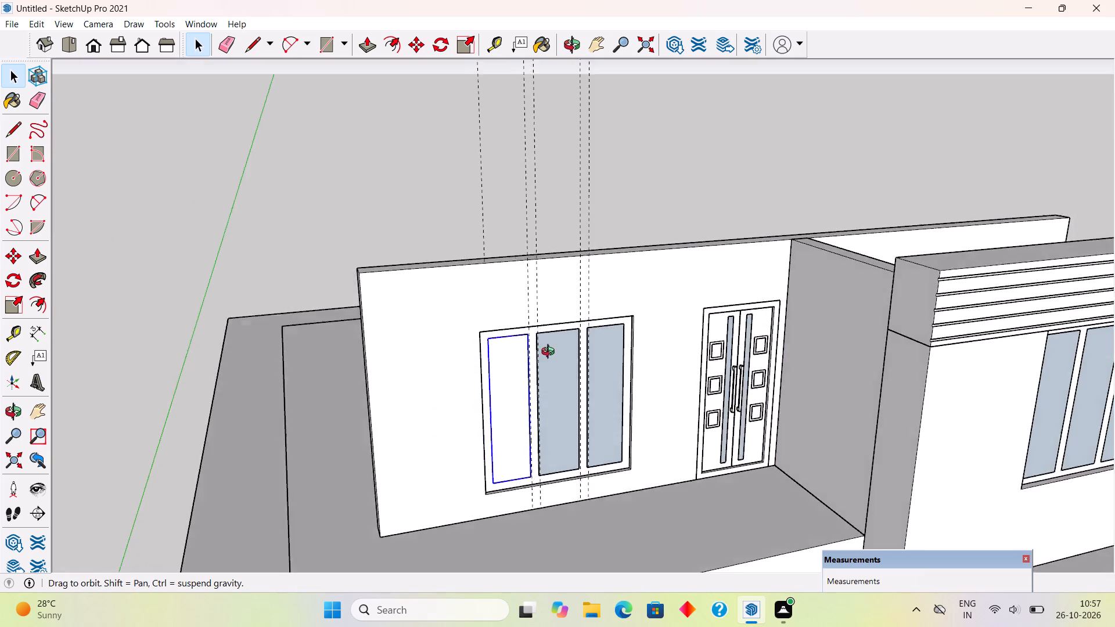
middle_click_drag(551, 353, 433, 285)
left_click(266, 203)
middle_click_drag(425, 449, 469, 471)
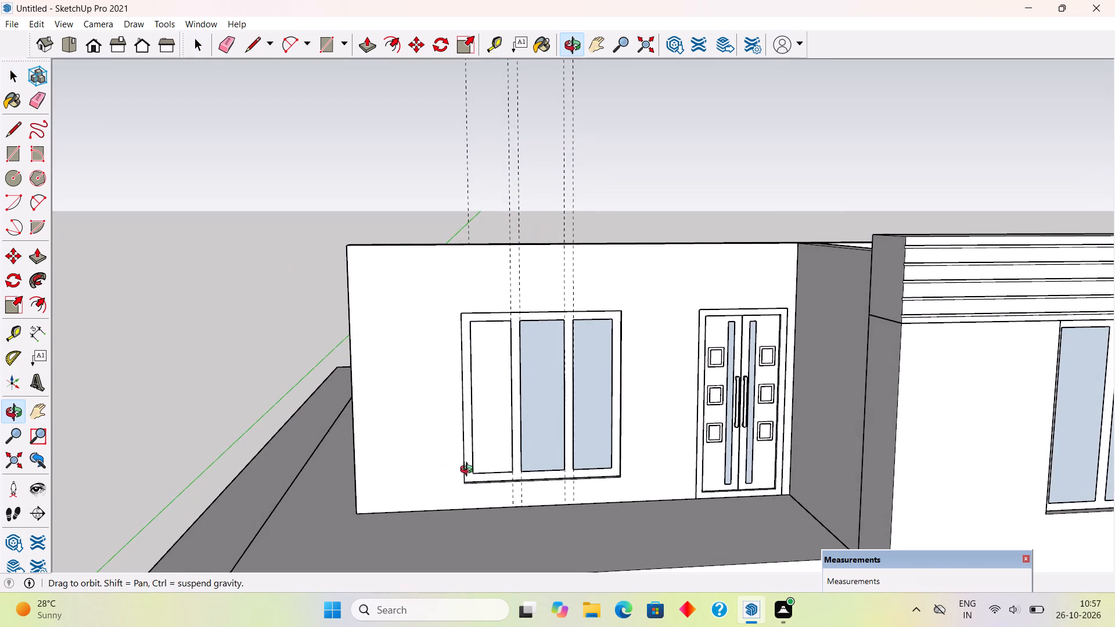
middle_click_drag(469, 471, 469, 471)
scroll(472, 460, "down", 3)
scroll(544, 534, "up", 3)
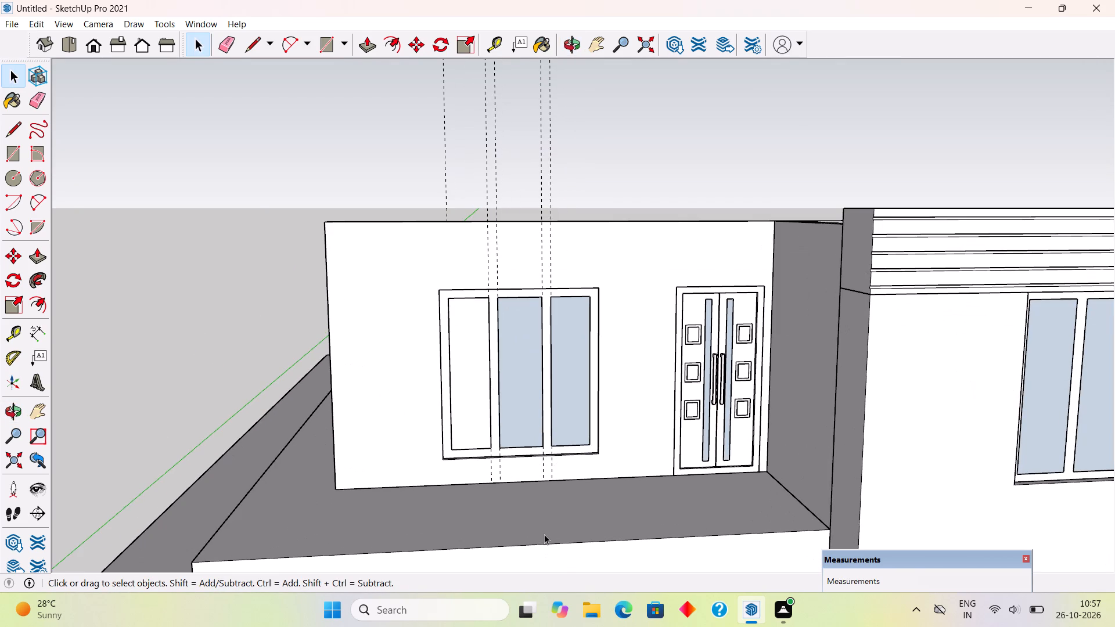
scroll(555, 524, "down", 2)
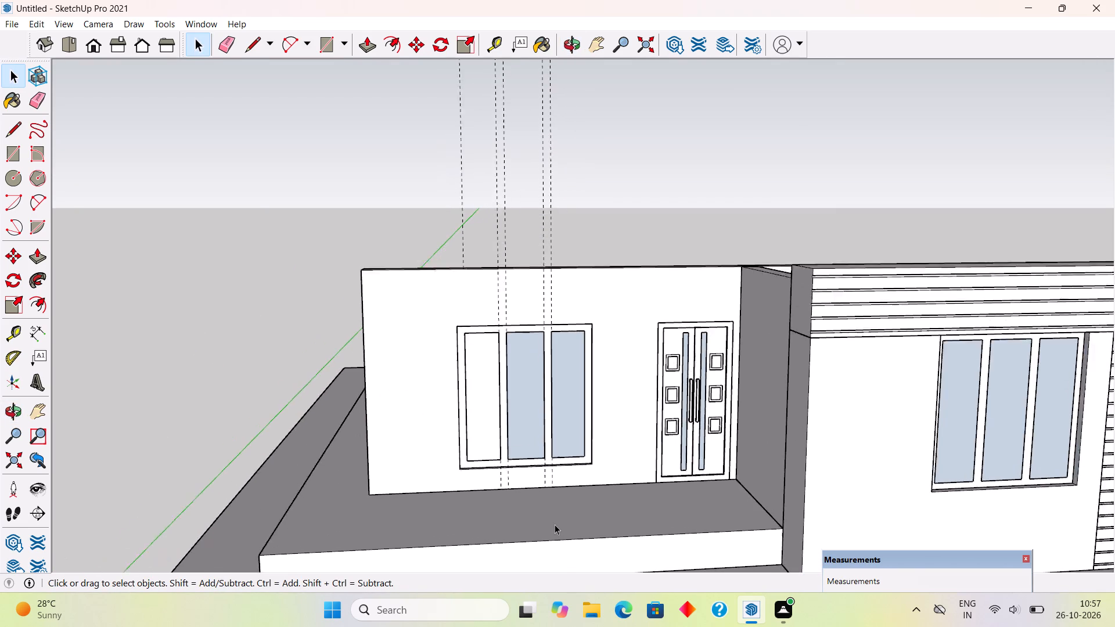
scroll(555, 524, "down", 1)
middle_click_drag(564, 501, 536, 499)
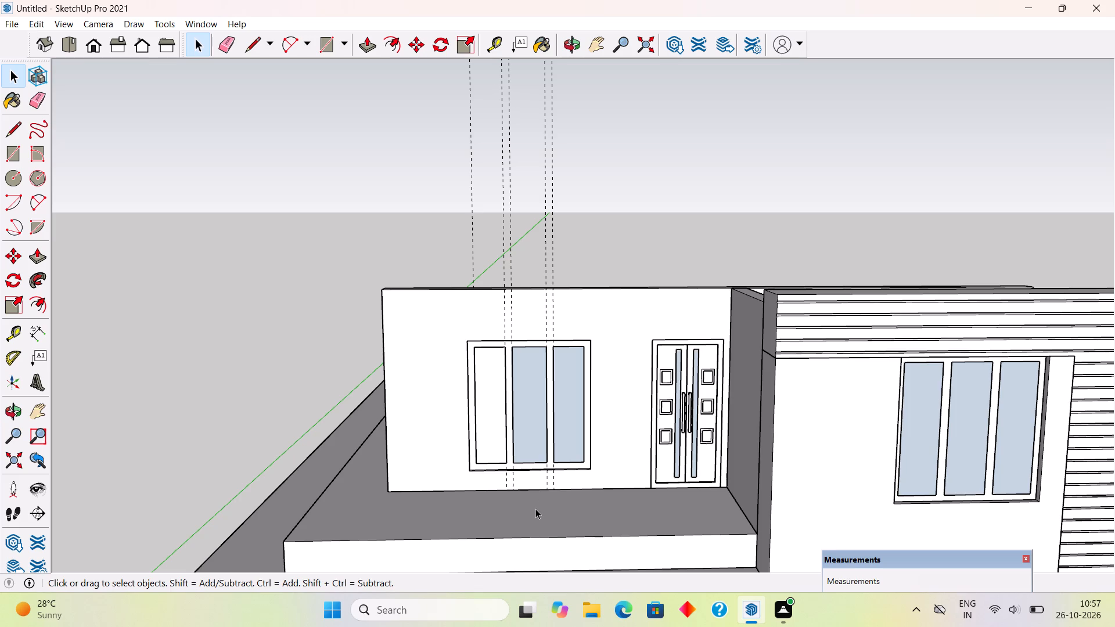
scroll(553, 459, "down", 4)
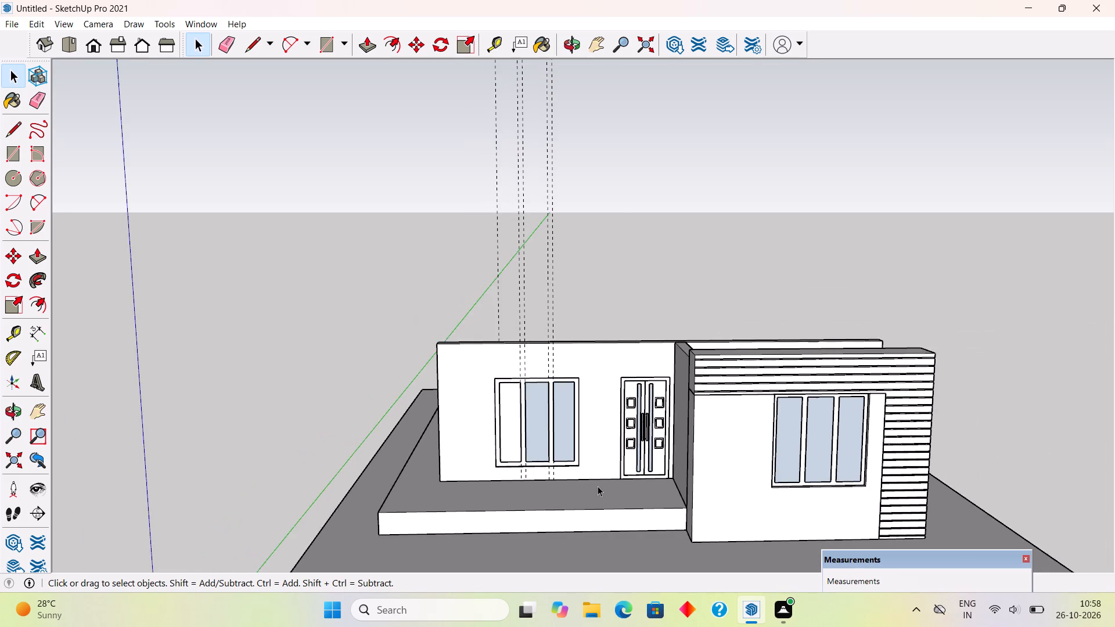
middle_click_drag(599, 480, 606, 485)
scroll(606, 485, "up", 4)
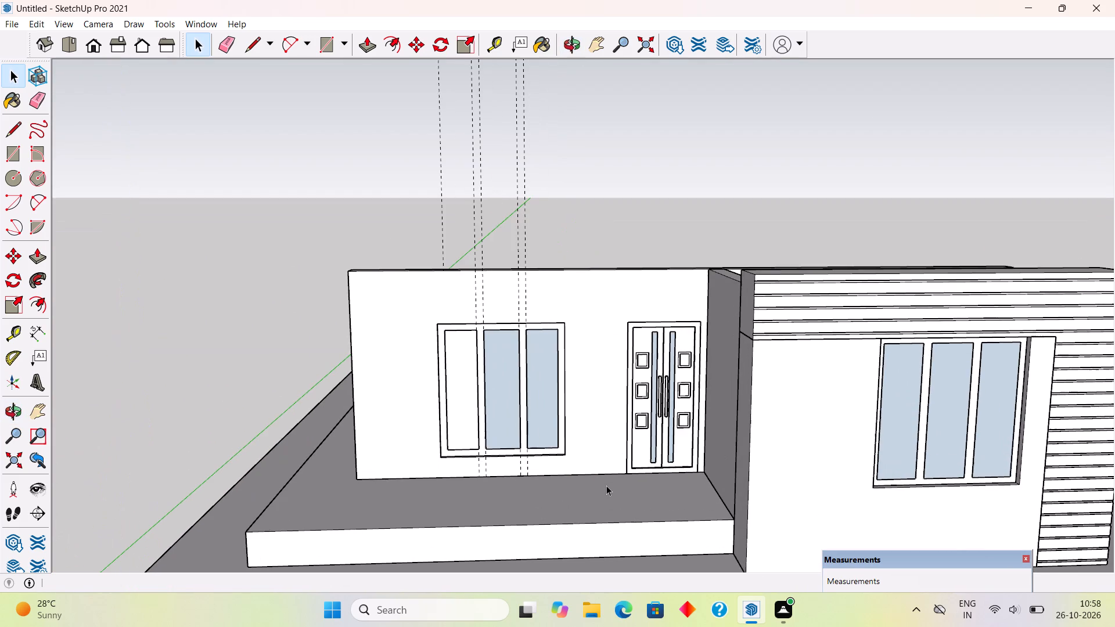
middle_click_drag(621, 397, 613, 447)
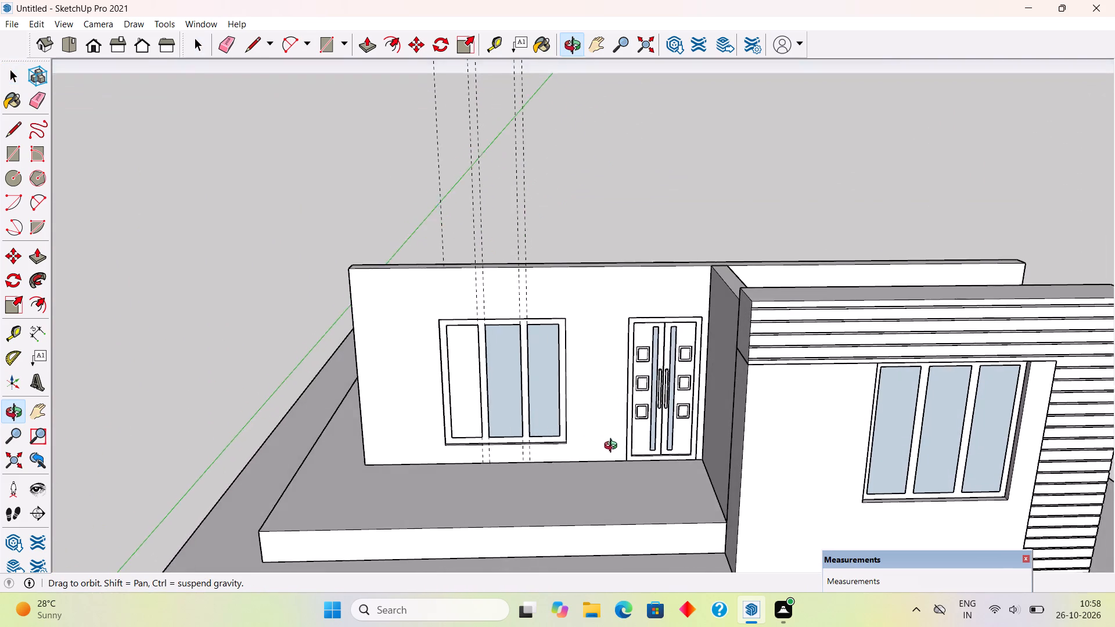
middle_click_drag(613, 447, 603, 488)
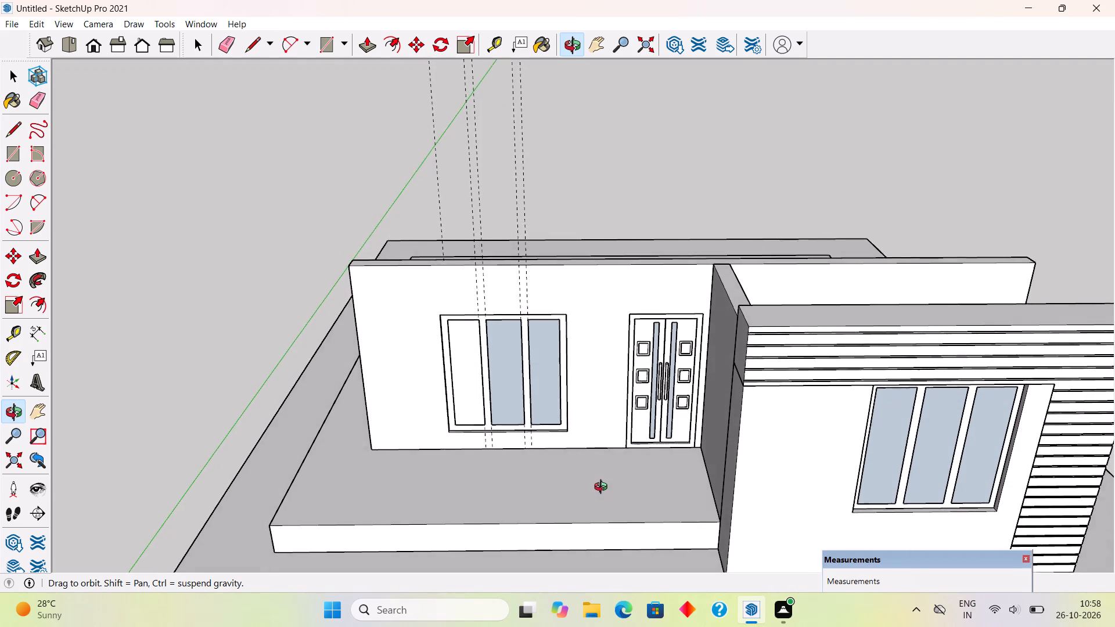
middle_click_drag(603, 488, 672, 495)
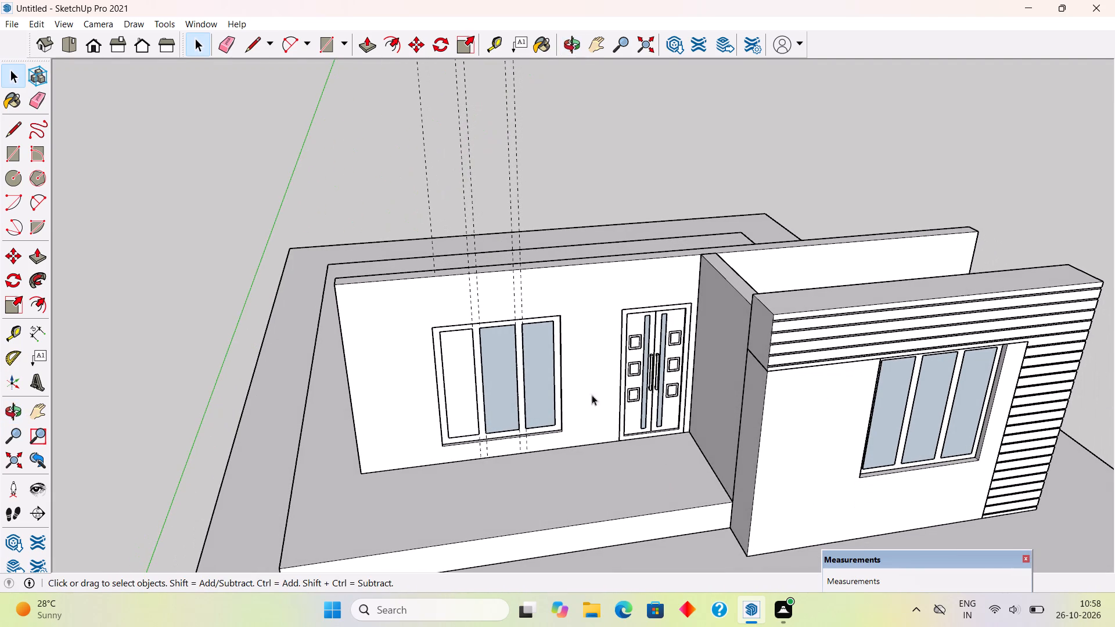
Inside the raised platform's group, push its end face in about 3' 2", flush with the end of the back wall.
middle_click_drag(384, 417, 446, 348)
scroll(446, 348, "down", 5)
scroll(344, 489, "up", 4)
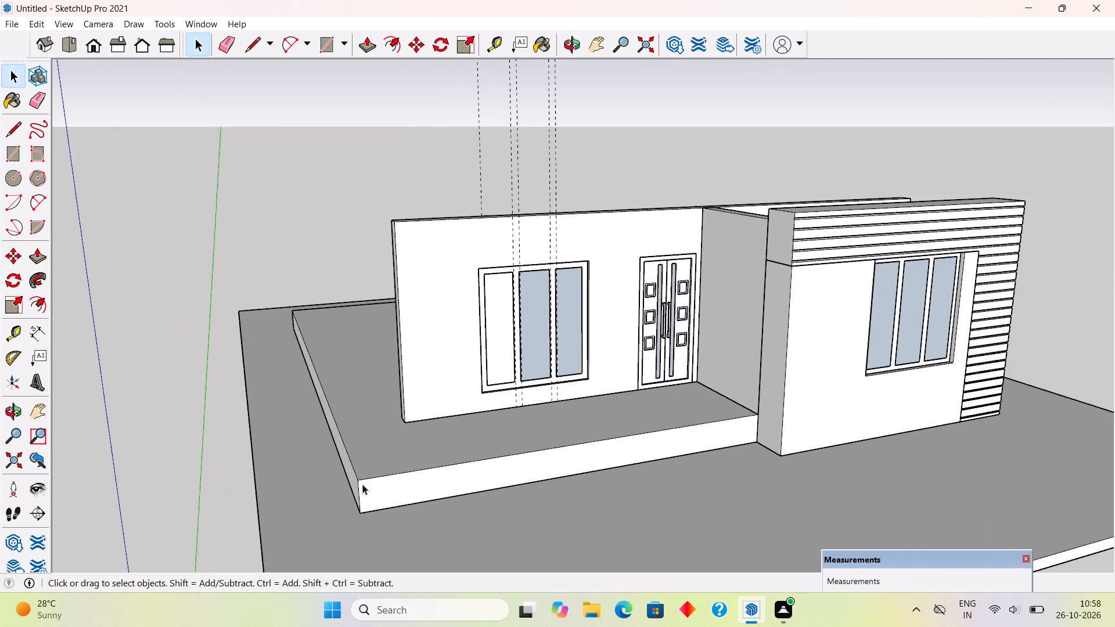
triple_click(387, 477)
middle_click_drag(521, 543, 663, 561)
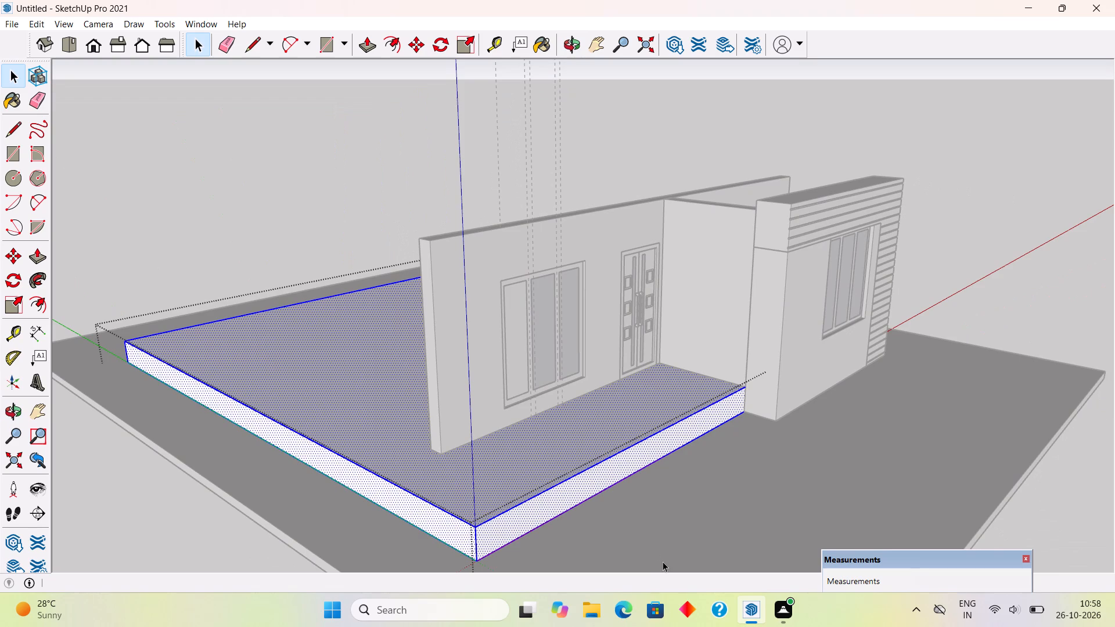
key("p")
left_click(375, 496)
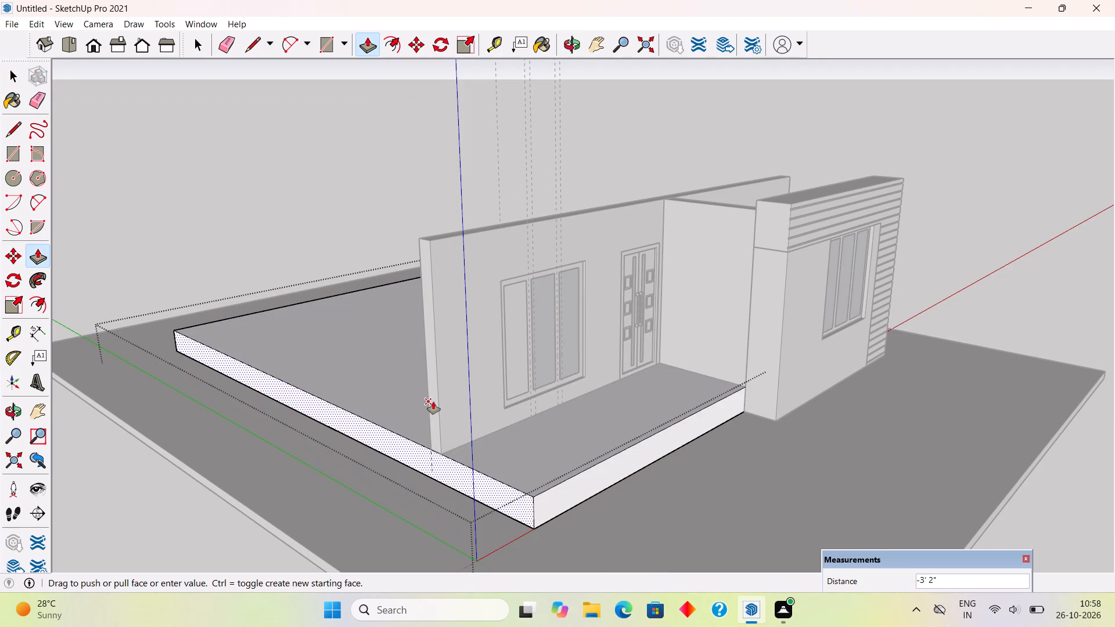
left_click(433, 402)
key("space")
left_click(293, 54)
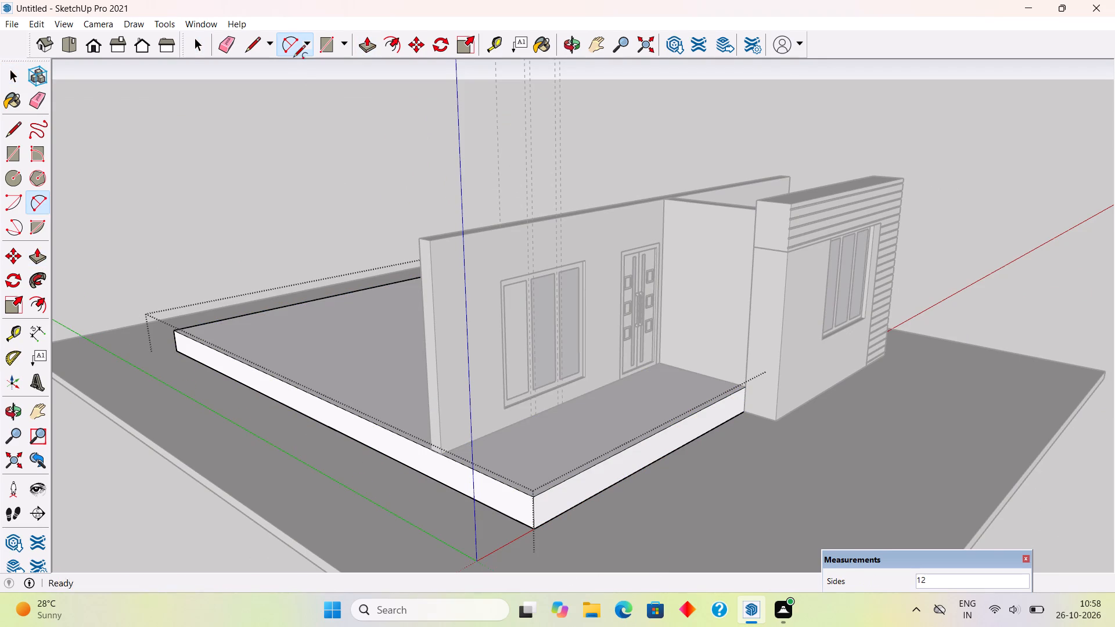
key("space")
left_click(301, 95)
Add infinite guides along the bottom front edge of the front block and the bottom end edge of the raised platform.
middle_click_drag(627, 384, 382, 332)
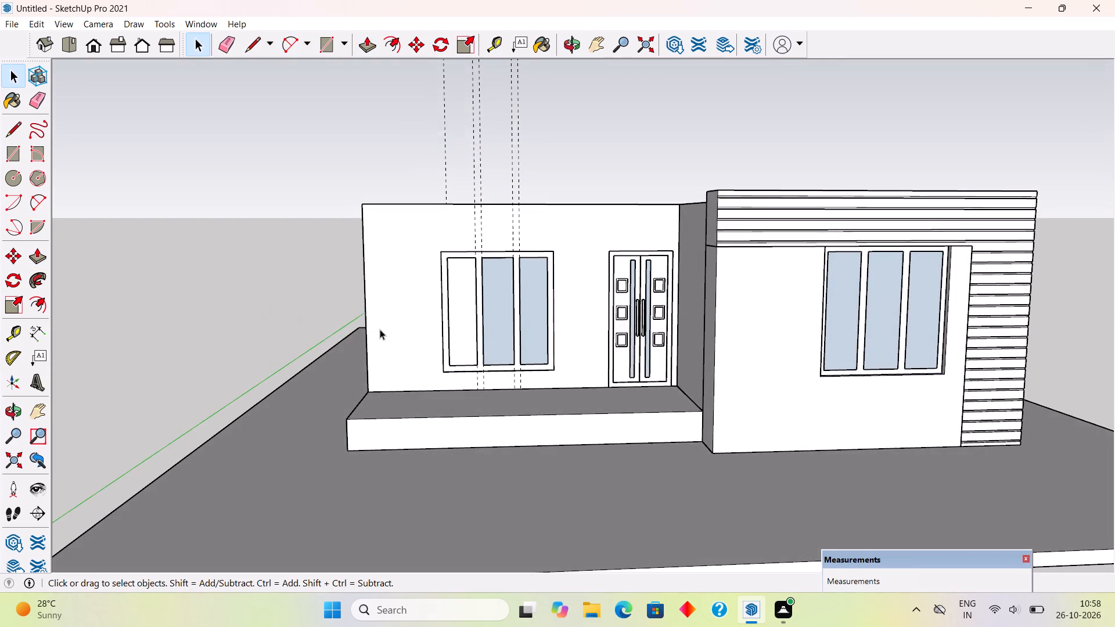
scroll(380, 329, "up", 1)
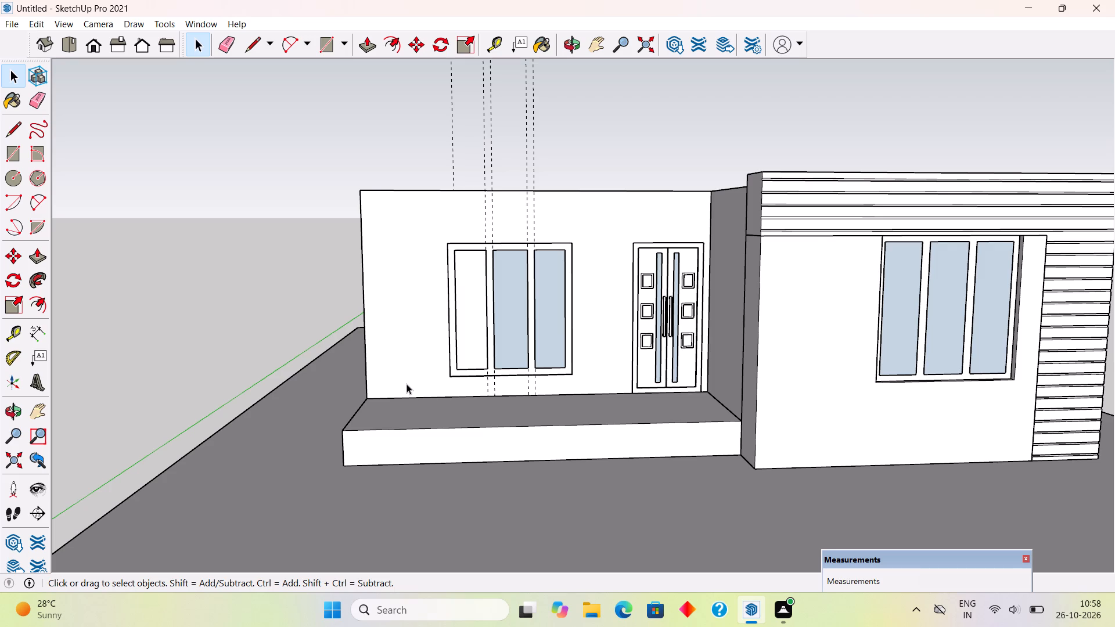
middle_click_drag(413, 409, 437, 510)
middle_click_drag(363, 516, 358, 550)
key("t")
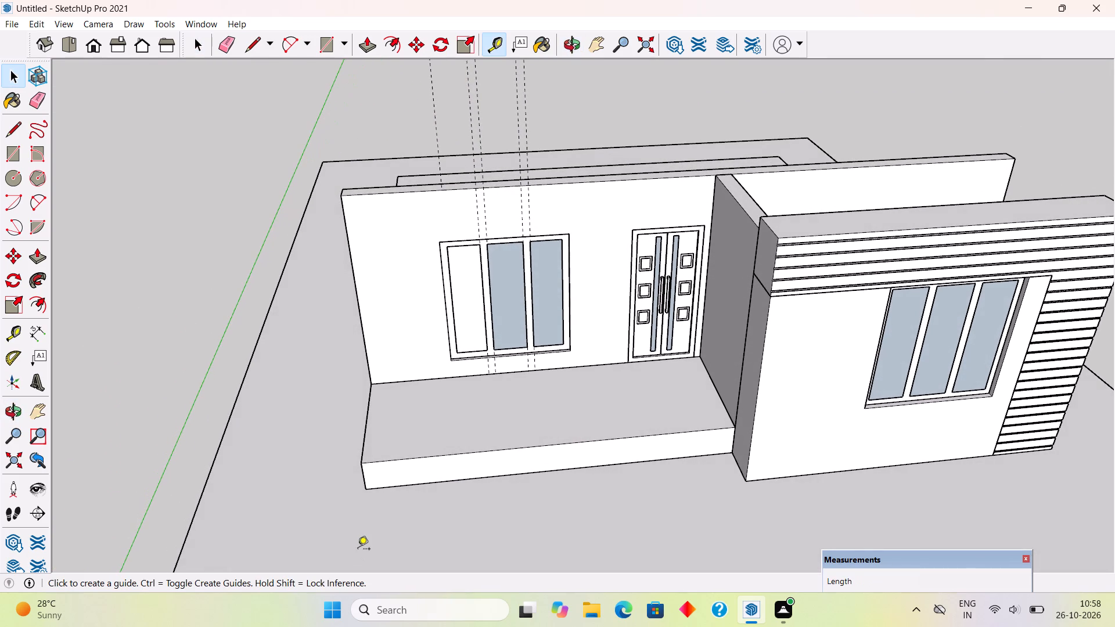
double_click(774, 478)
middle_click_drag(372, 509, 544, 471)
scroll(544, 471, "down", 4)
scroll(454, 521, "up", 4)
double_click(458, 495)
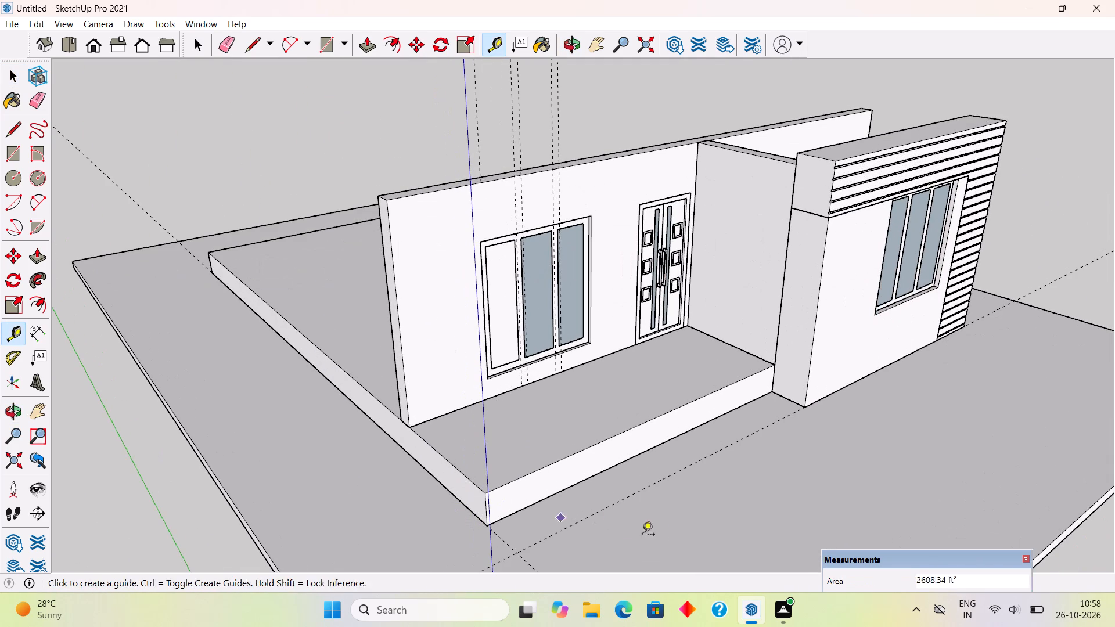
Add a parallel guide 2.5' in from the platform's end guide, towards the front block.
middle_click_drag(656, 539, 467, 573)
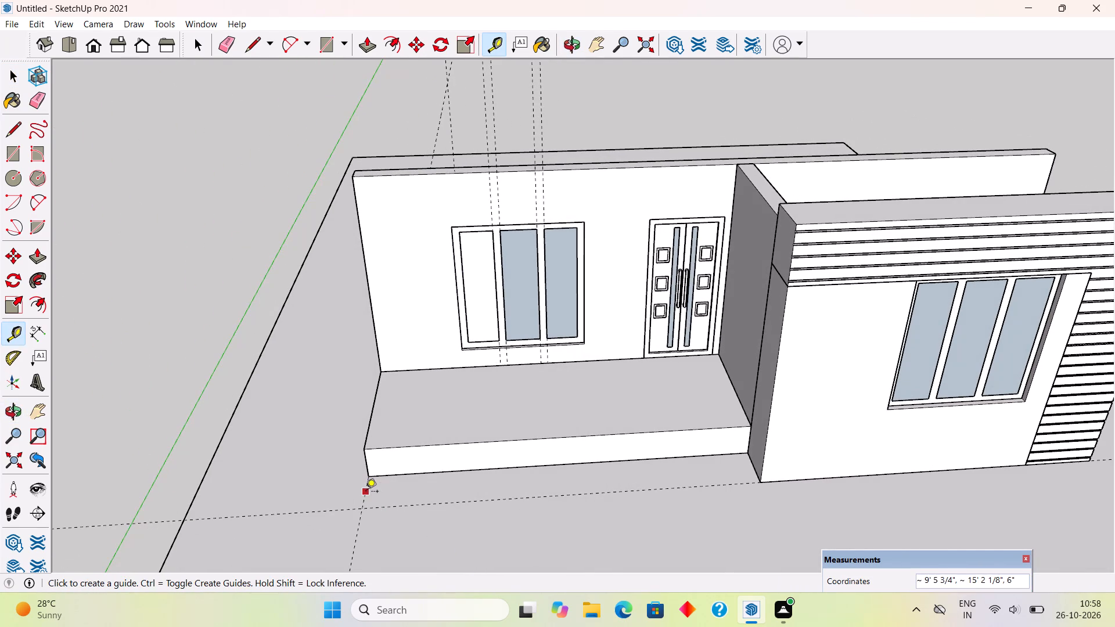
left_click(366, 492)
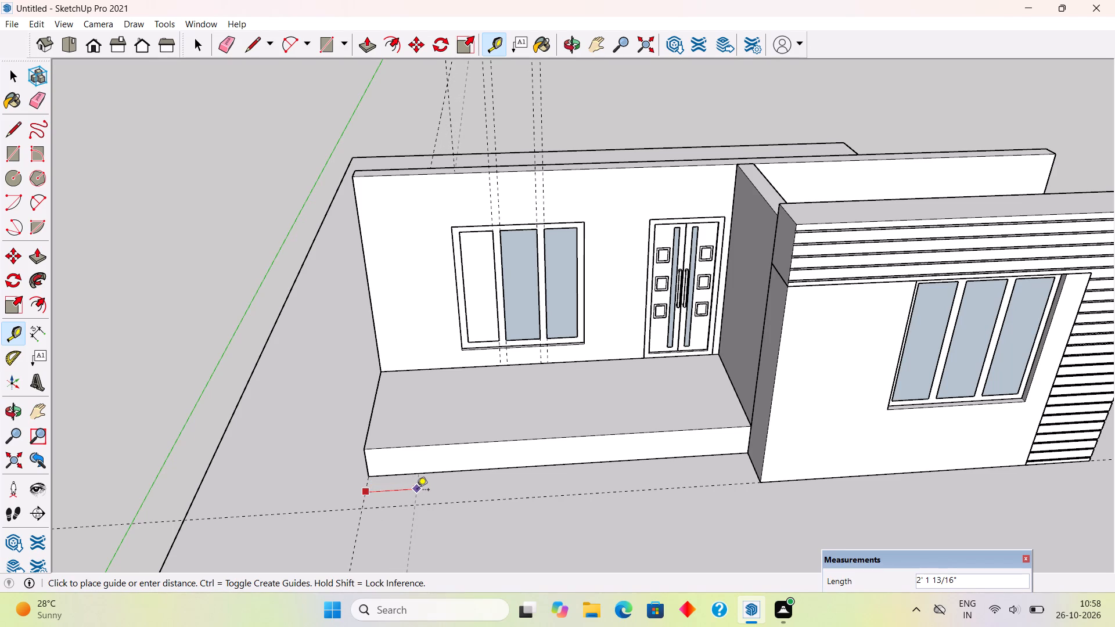
type("2.5'")
key("Return")
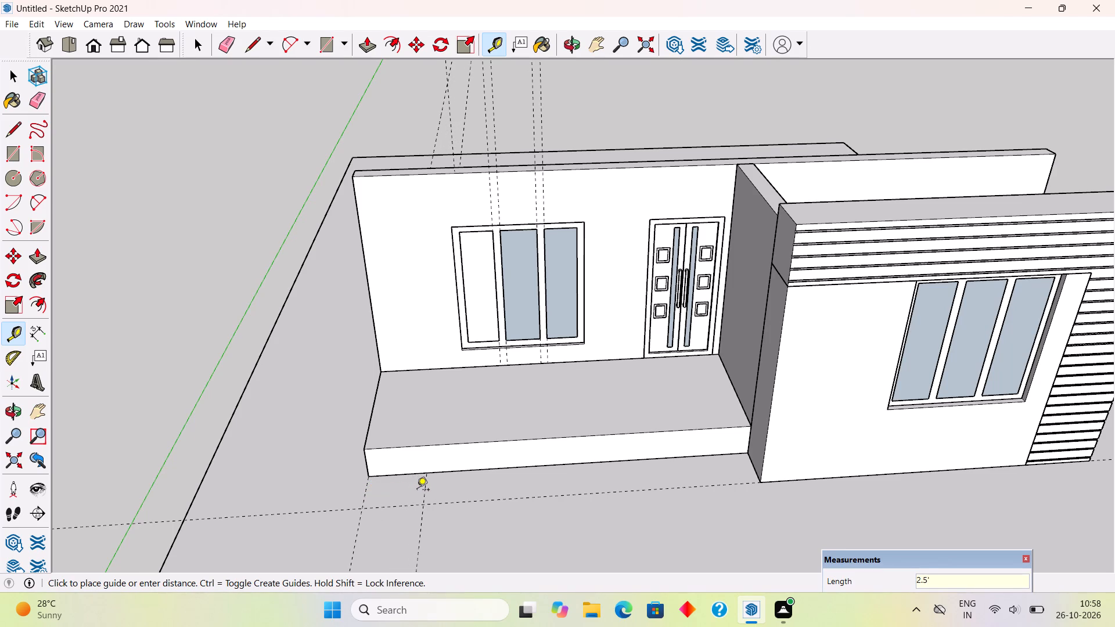
key("space")
Draw a 2' 6" by 2' rectangle from the platform's front corner to the guide intersection and pull it up 9' 6" as a column.
type("r")
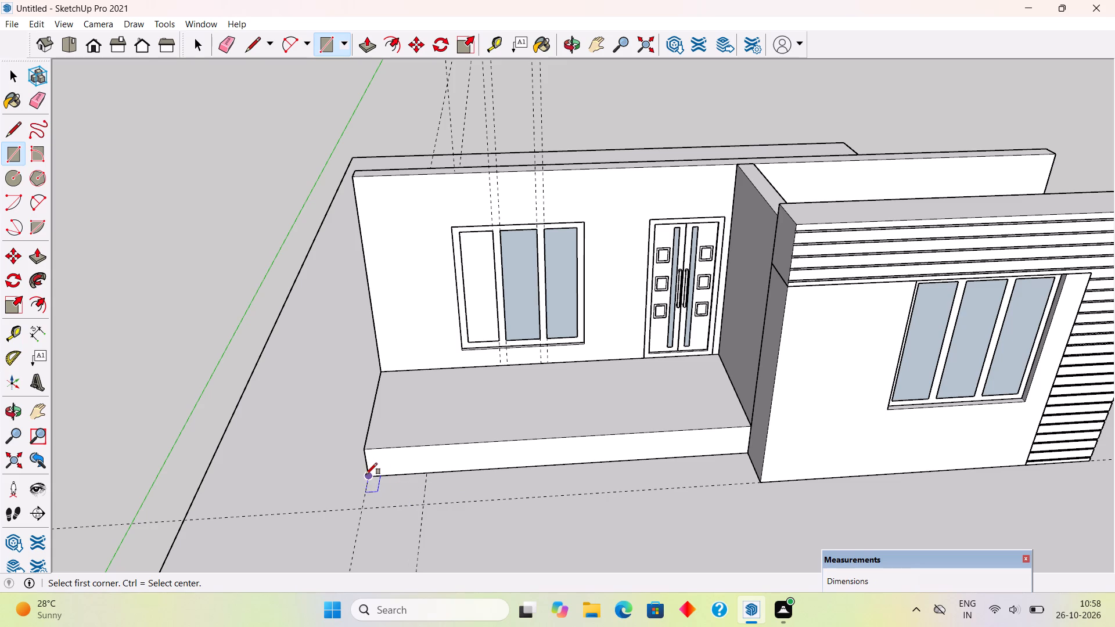
left_click(366, 474)
left_click(425, 505)
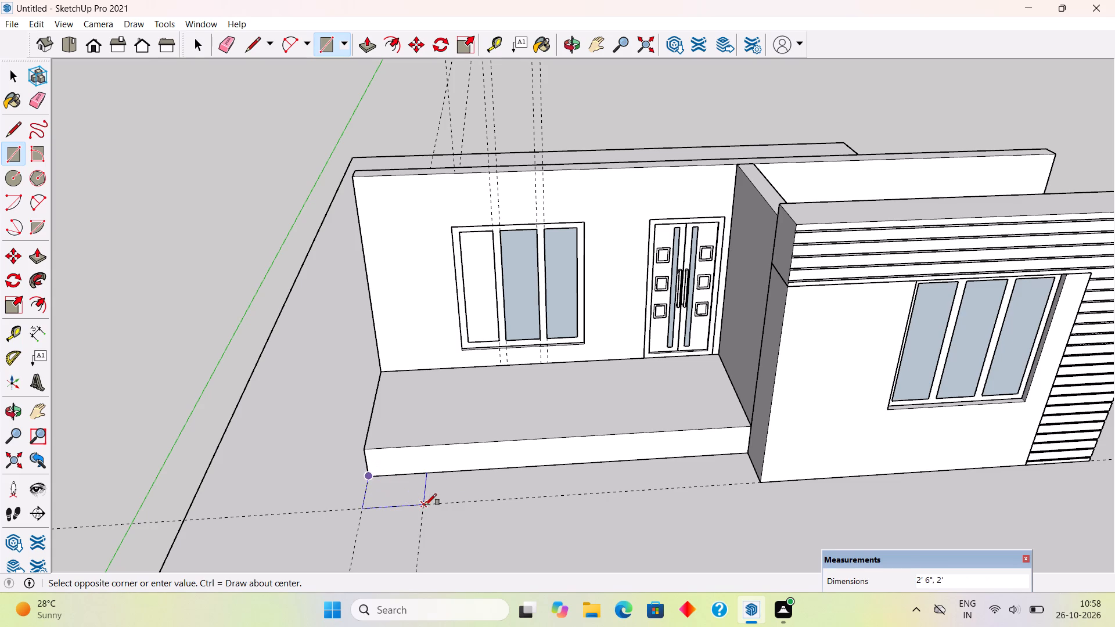
key("p")
left_click(398, 495)
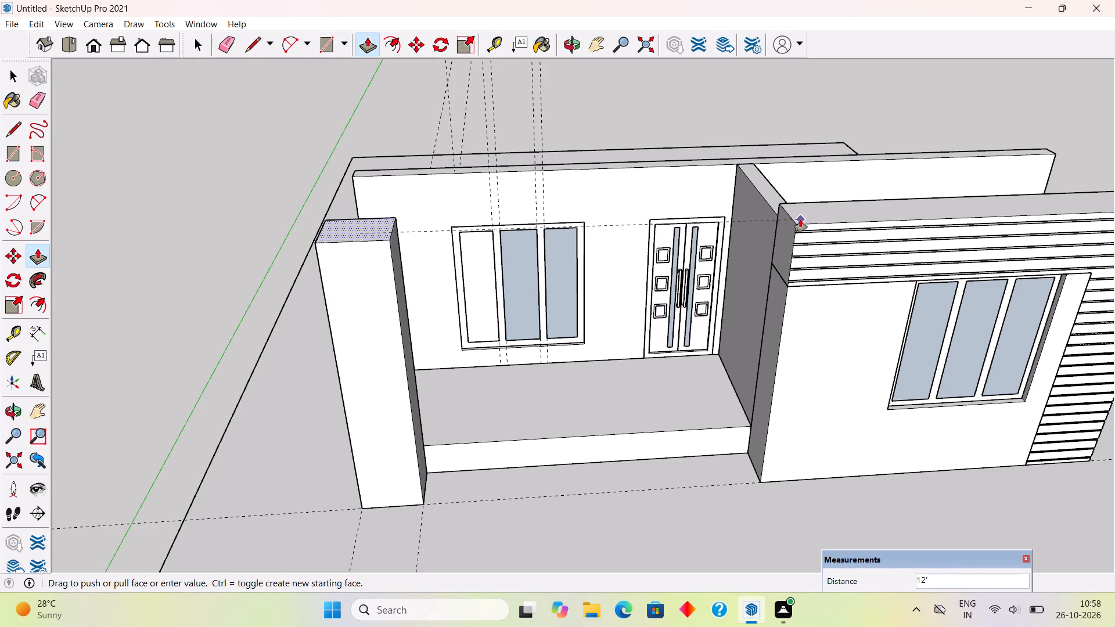
left_click(813, 287)
Pull the column's front face outward 6", past the line of the front block.
middle_click_drag(796, 439, 794, 347)
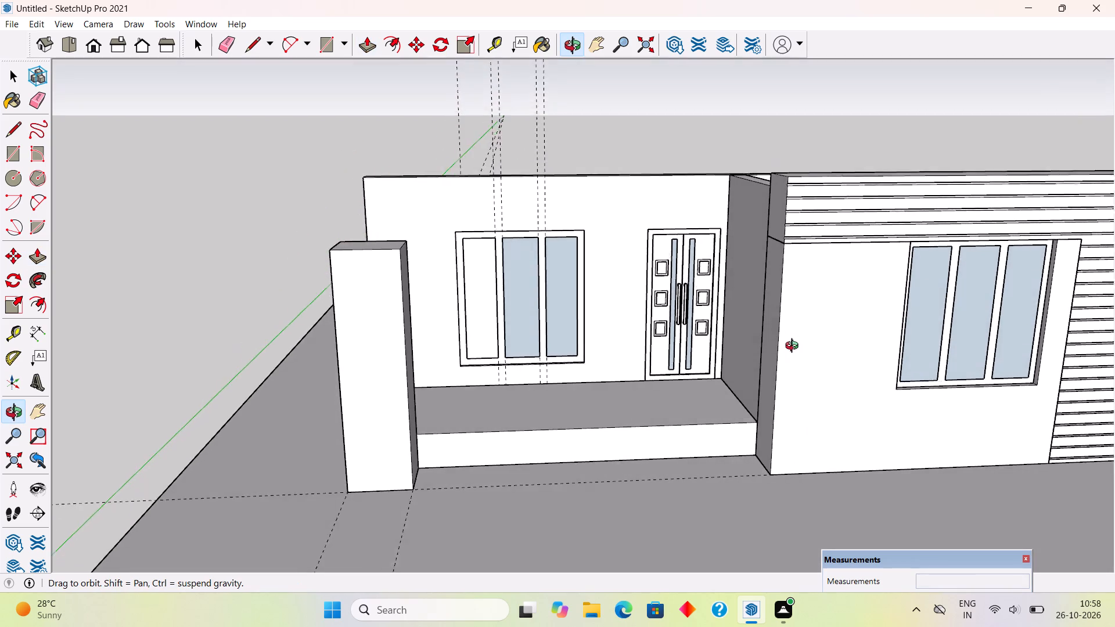
middle_click_drag(794, 347, 784, 336)
middle_click_drag(776, 337, 545, 347)
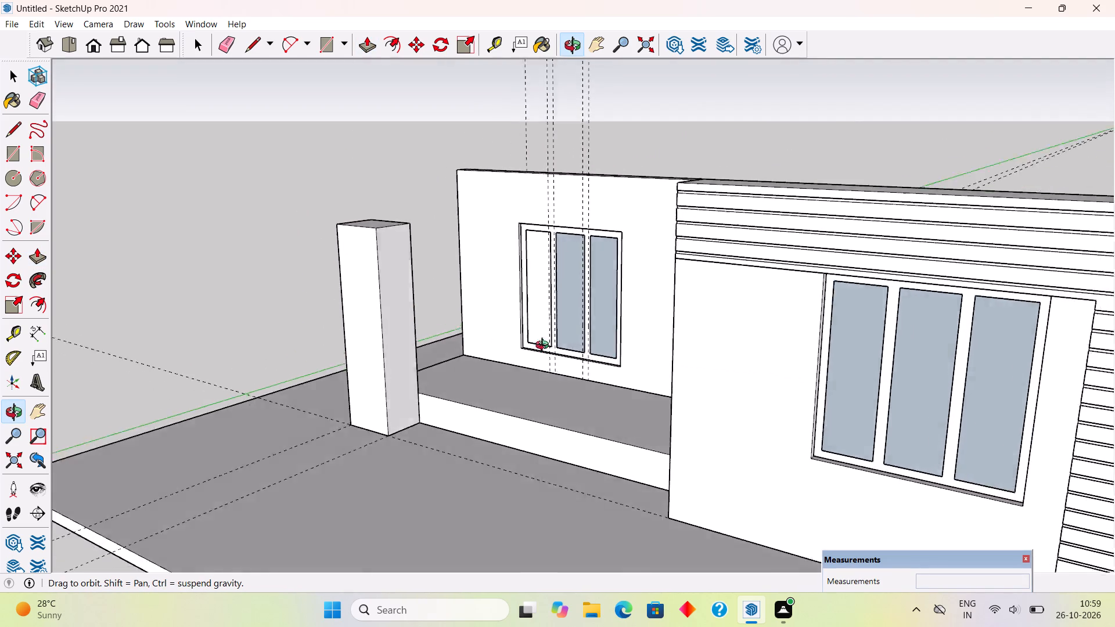
middle_click_drag(545, 347, 435, 365)
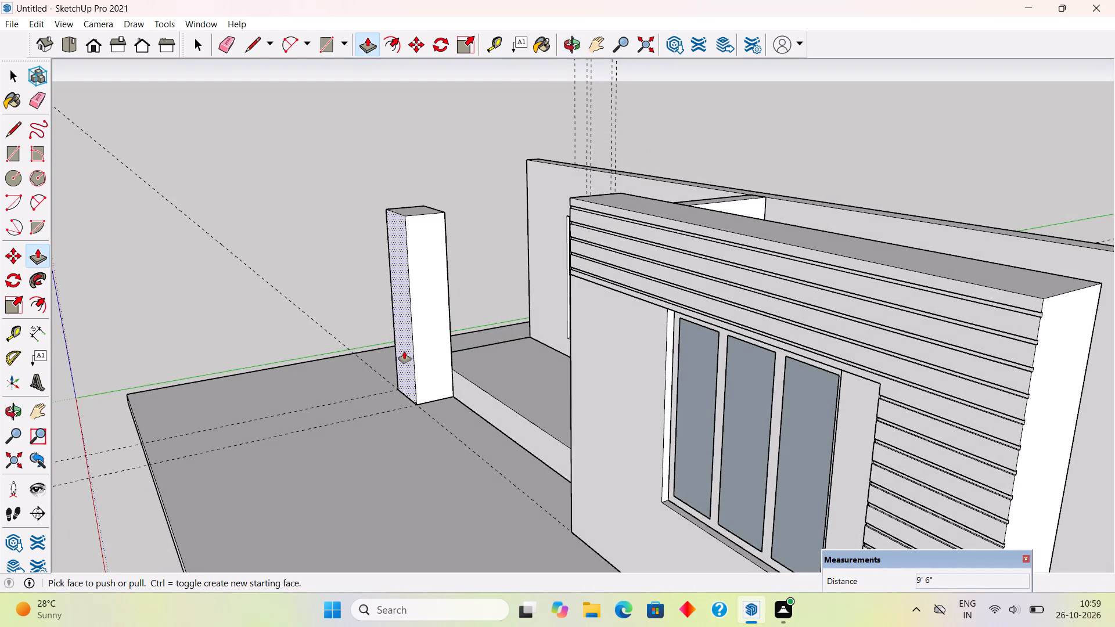
left_click(404, 351)
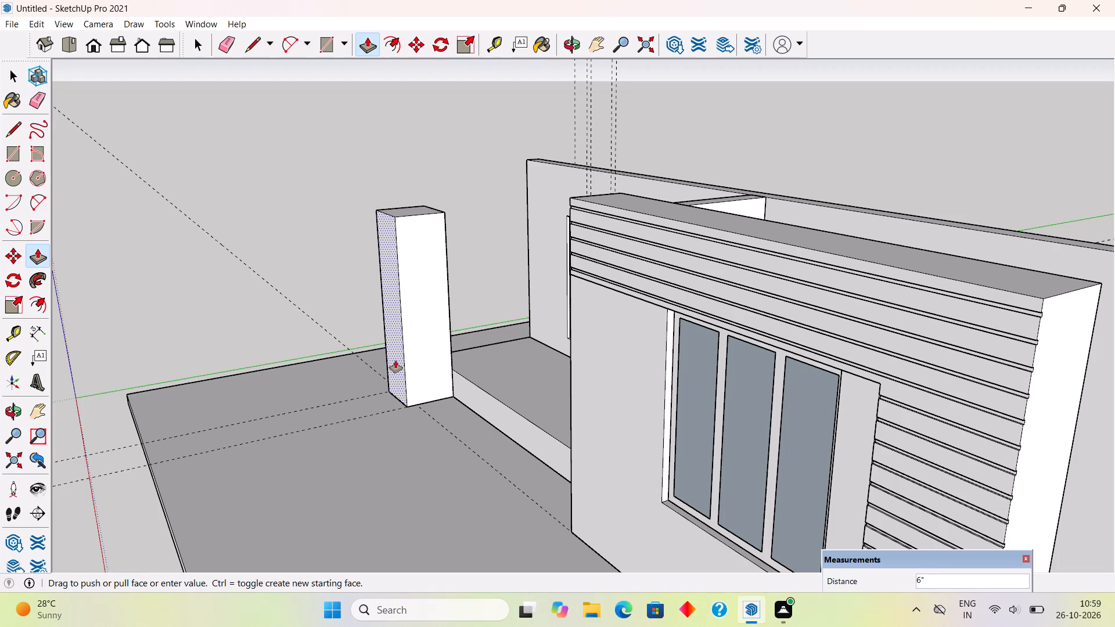
key("6")
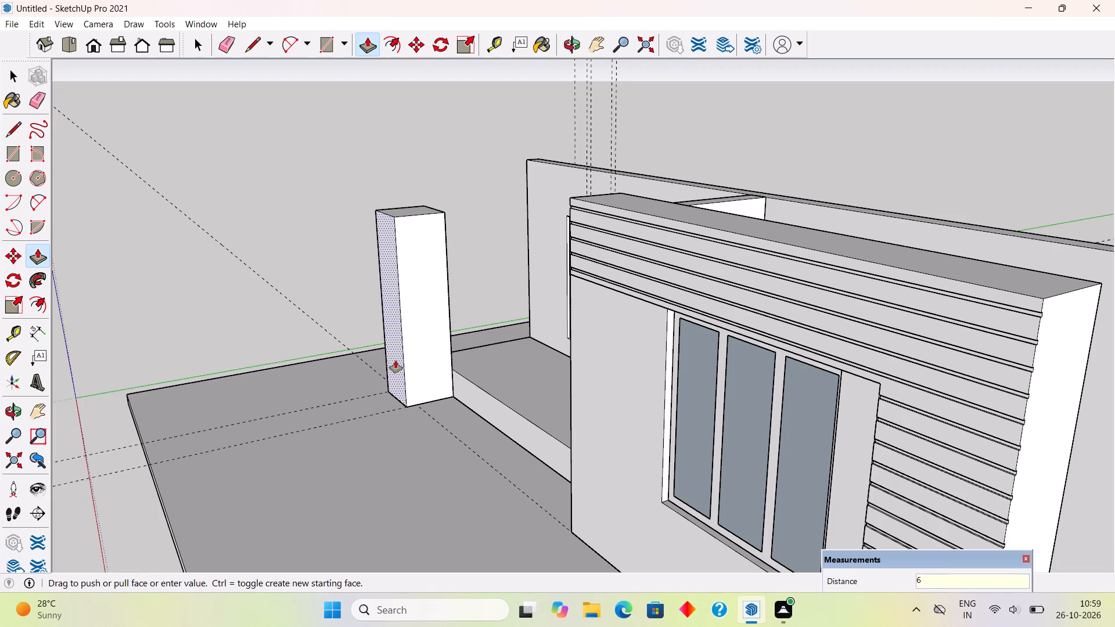
key("shift+quotedbl")
key("Return")
key("space")
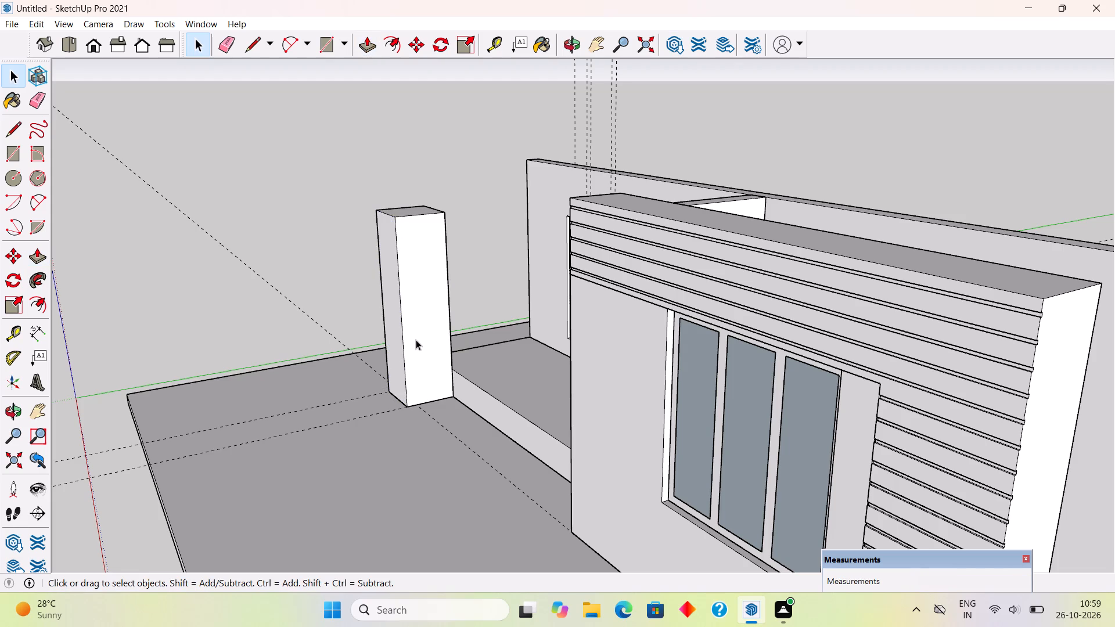
Make the whole column a group.
triple_click(416, 340)
right_click(416, 340)
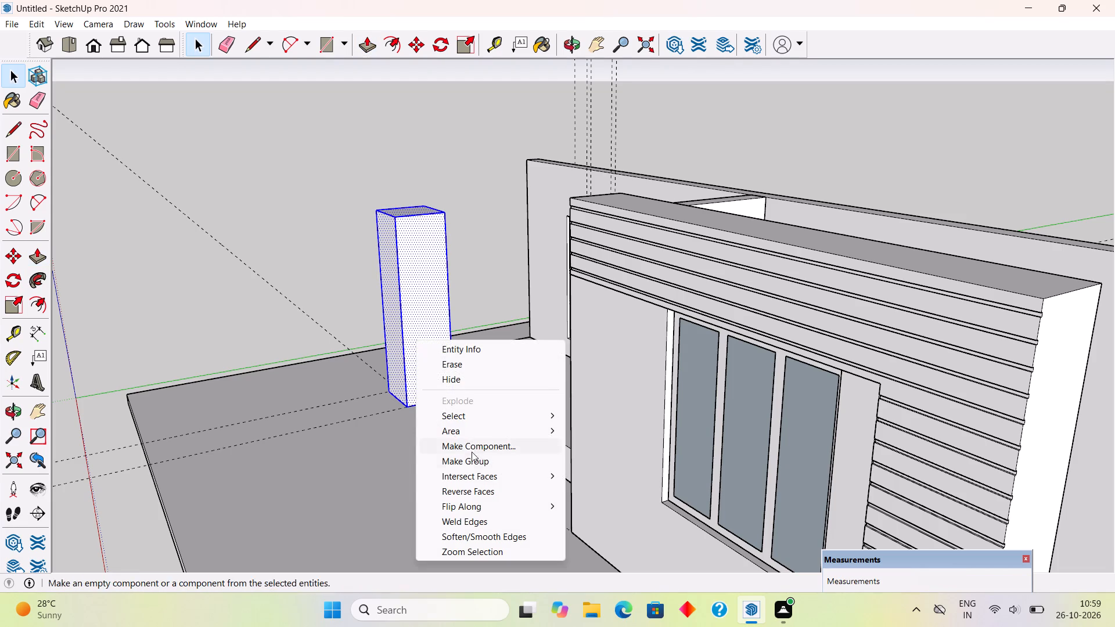
left_click(476, 463)
Inside the column group, place a guide 1' below the top and draw a line along it across the face towards the front block.
triple_click(422, 239)
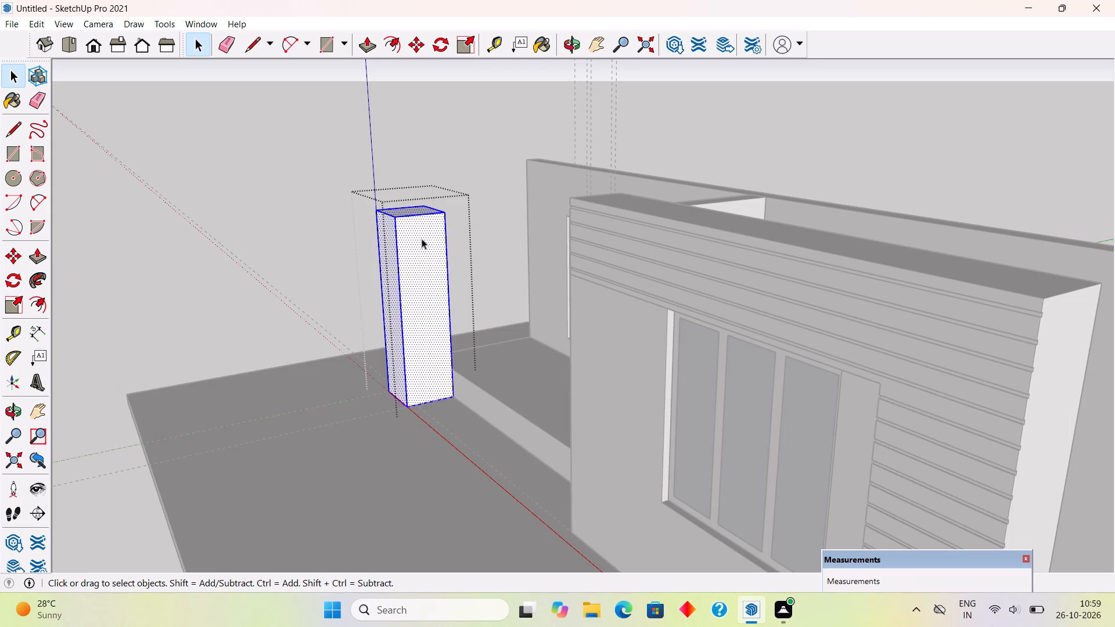
middle_click_drag(419, 229, 394, 210)
scroll(394, 210, "up", 4)
scroll(445, 269, "up", 2)
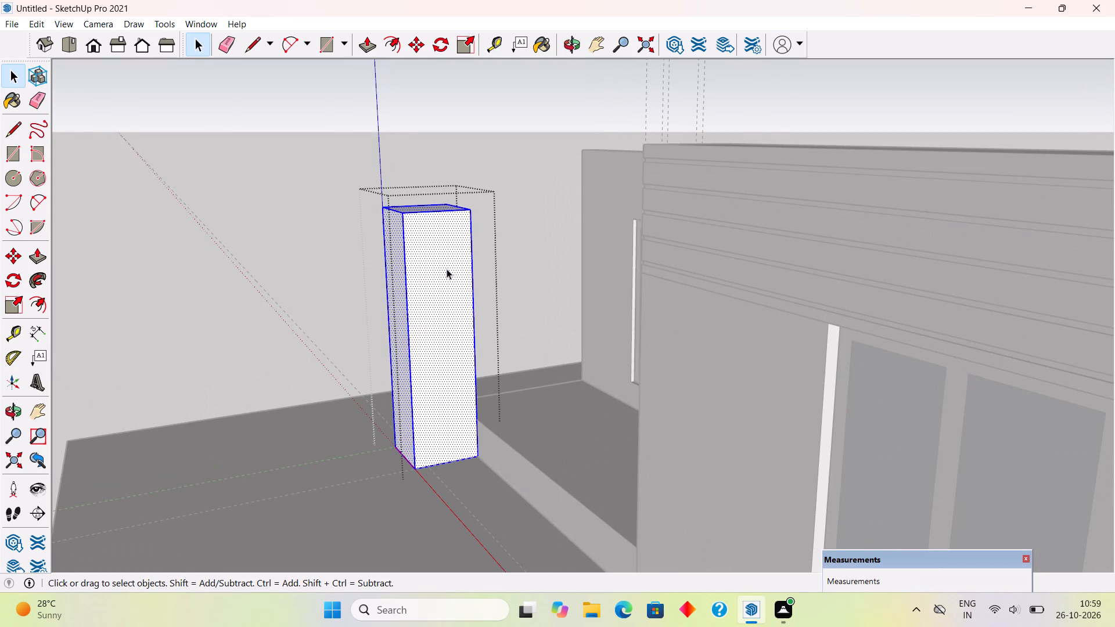
key("t")
left_click(440, 213)
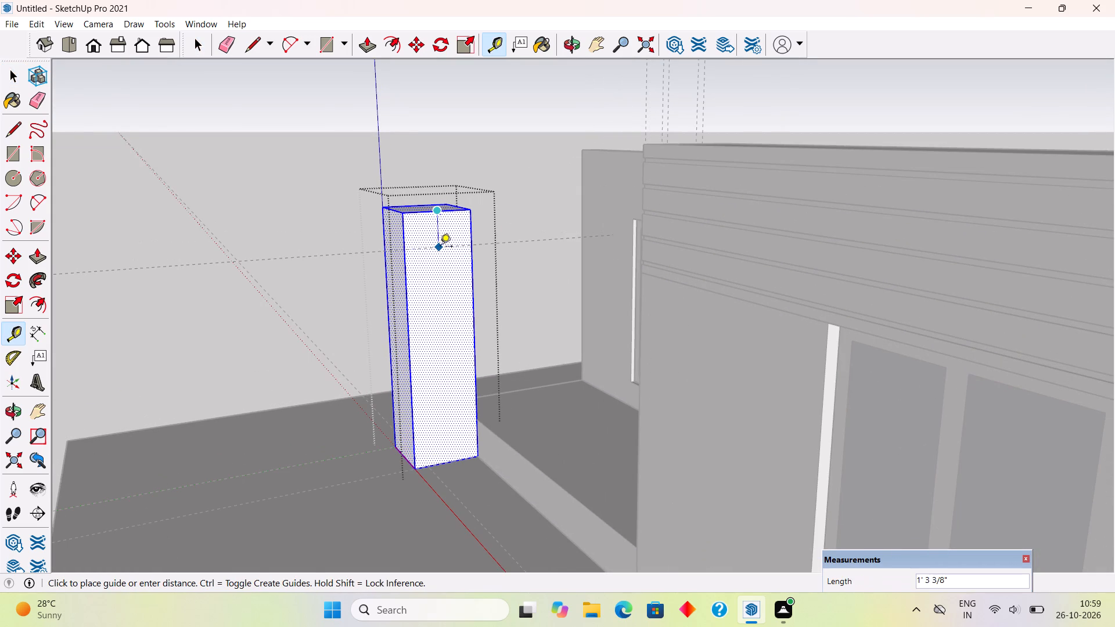
type("1'")
key("Return")
key("space")
type("l")
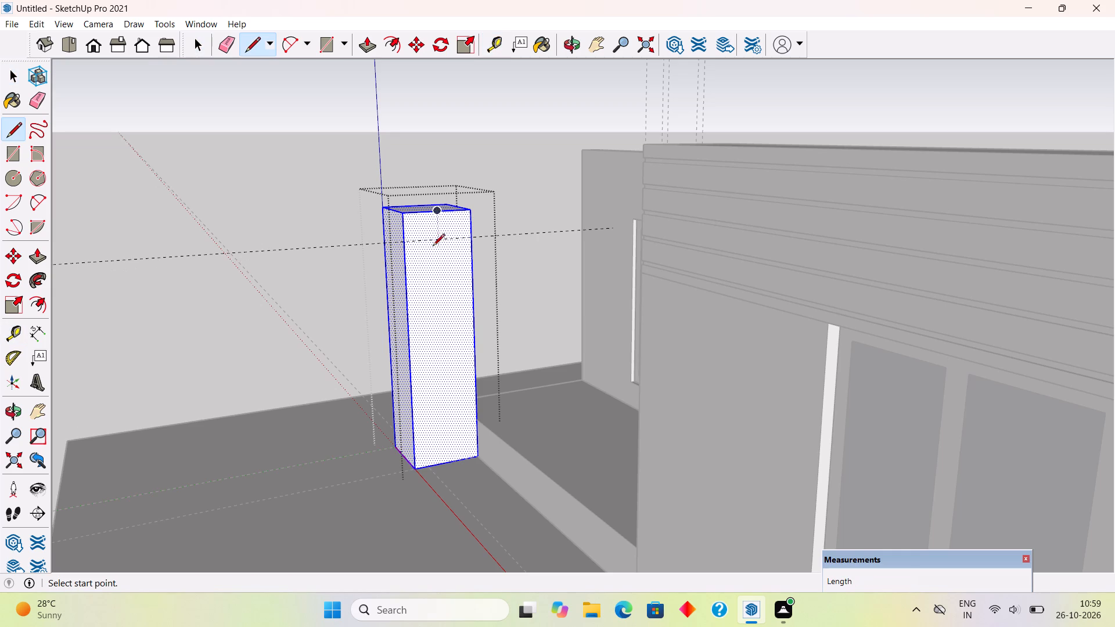
left_click(408, 240)
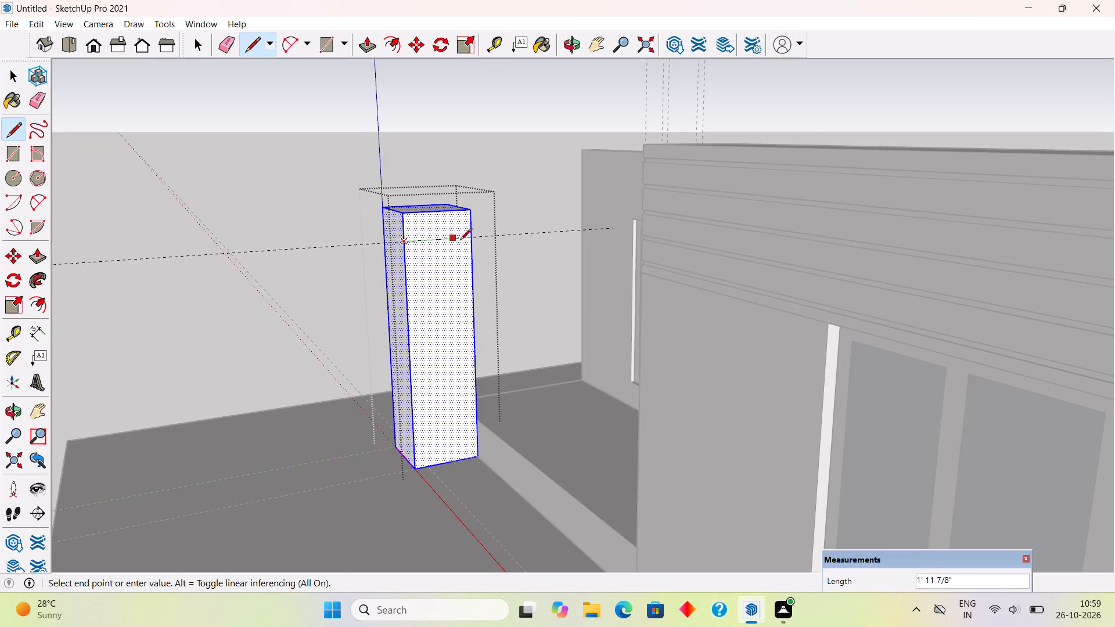
left_click(474, 239)
Pull the column's 1' top strip out 25' 4" as a beam across the front, ending at the far edge of the front block's window.
key("p")
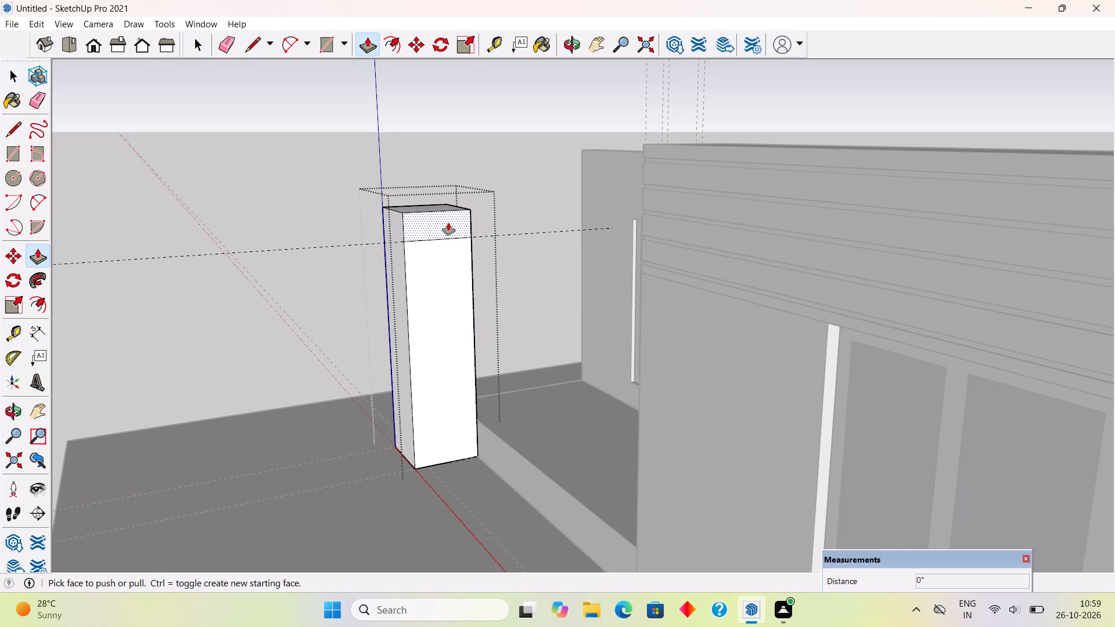
left_click(448, 223)
scroll(515, 232, "down", 10)
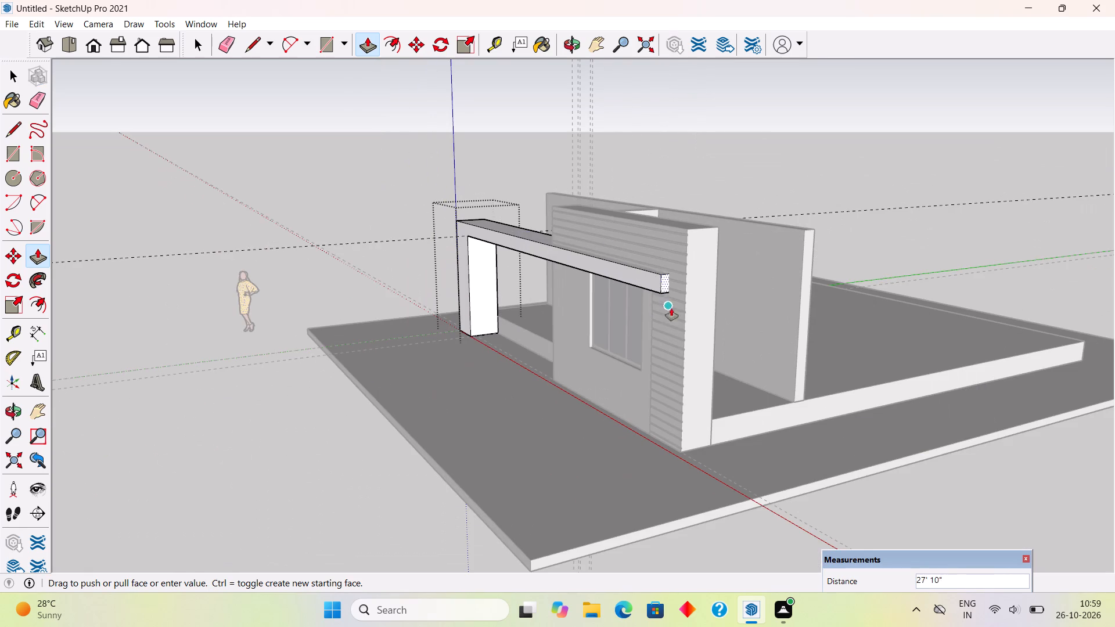
middle_click_drag(682, 313, 758, 301)
middle_click_drag(726, 310, 716, 320)
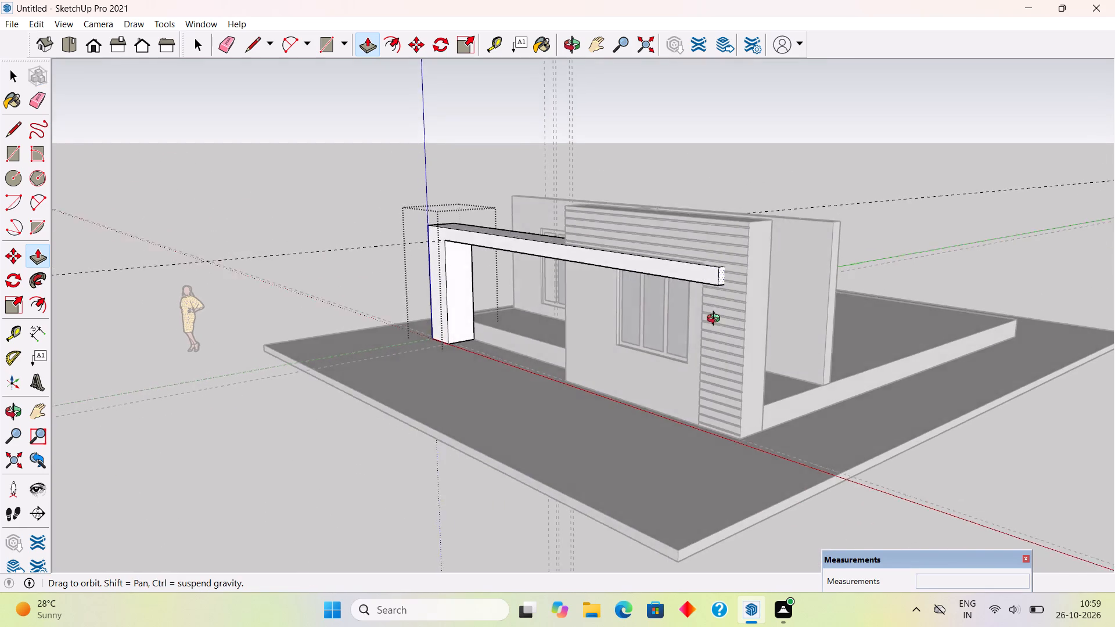
middle_click_drag(716, 320, 565, 456)
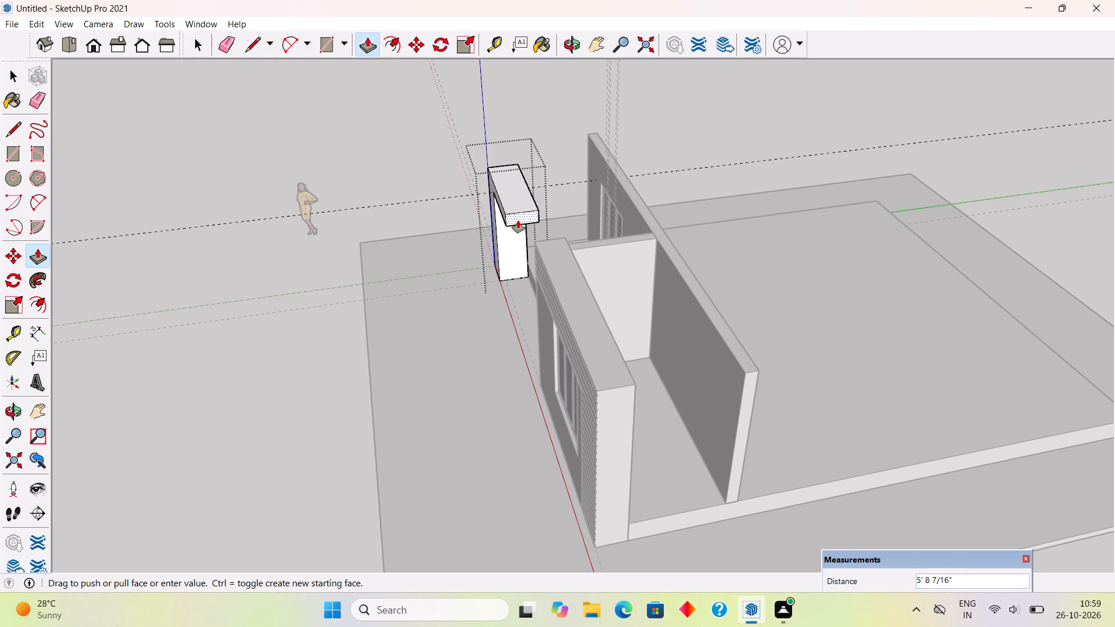
middle_click_drag(564, 250, 1017, 165)
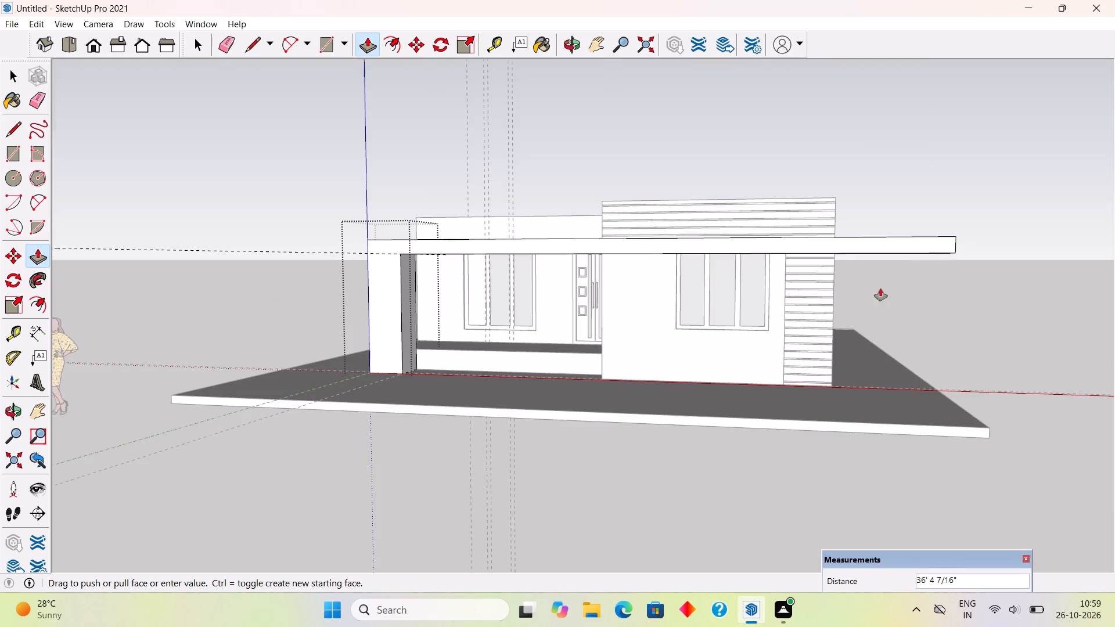
middle_click_drag(649, 428, 762, 369)
scroll(787, 268, "up", 4)
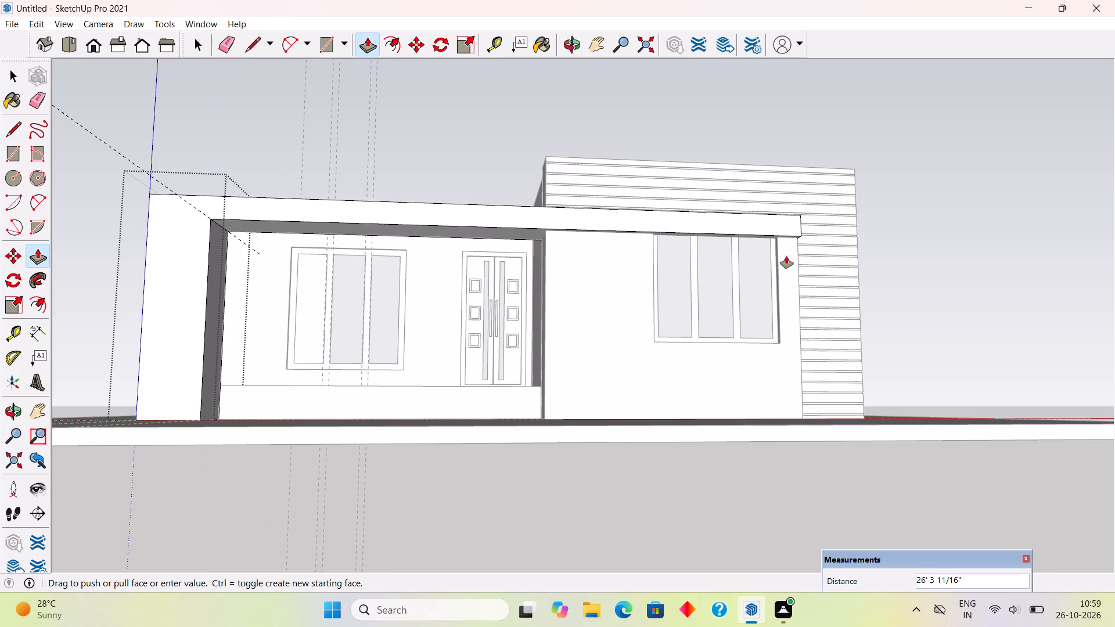
middle_click_drag(778, 295, 778, 304)
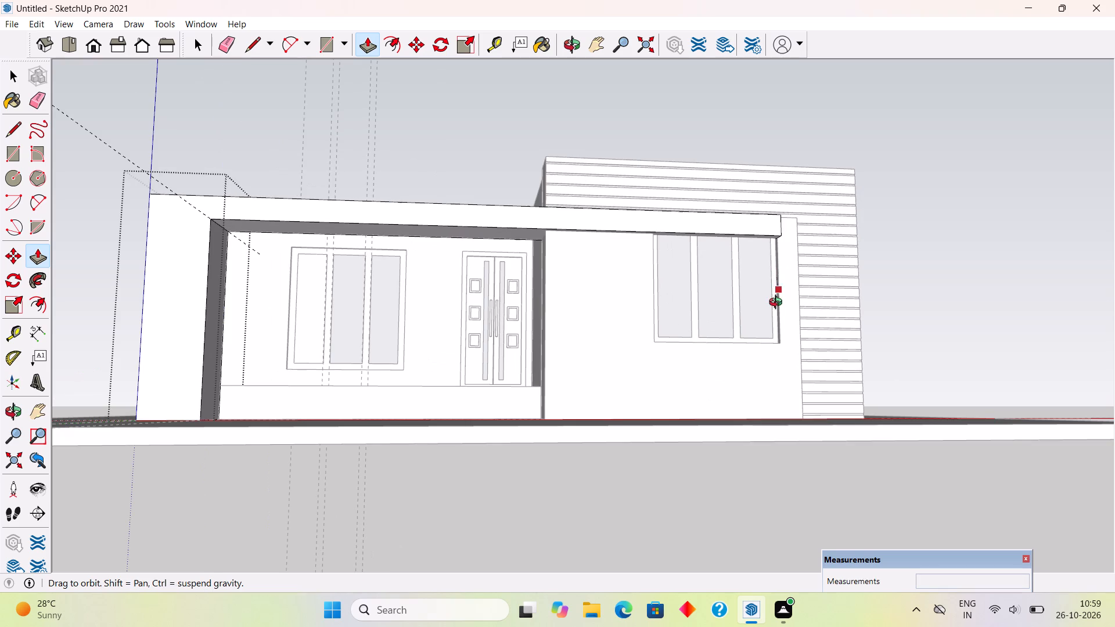
middle_click_drag(778, 304, 783, 403)
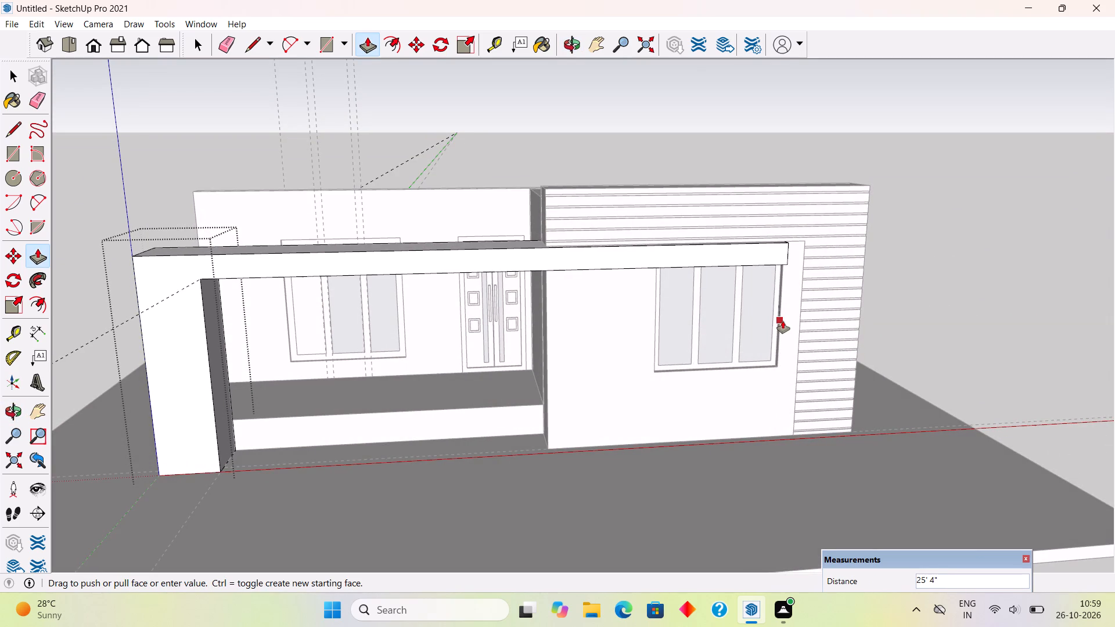
left_click(783, 320)
Push the underside of the beam up 1'.
middle_click_drag(777, 305, 742, 154)
scroll(713, 215, "up", 6)
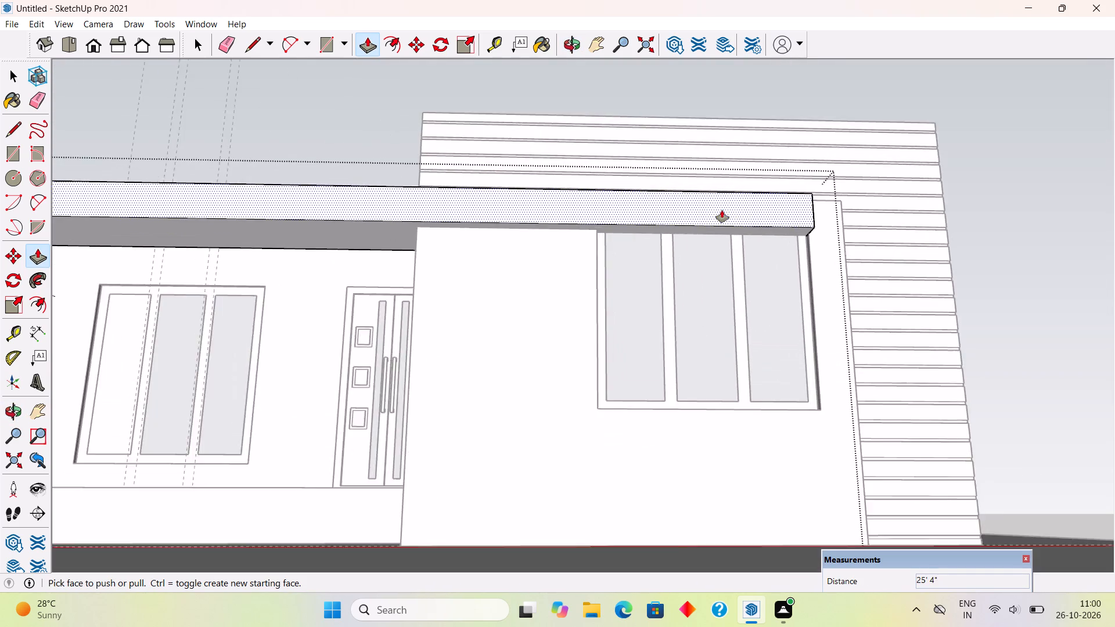
scroll(718, 239, "up", 2)
middle_click_drag(693, 225, 771, 181)
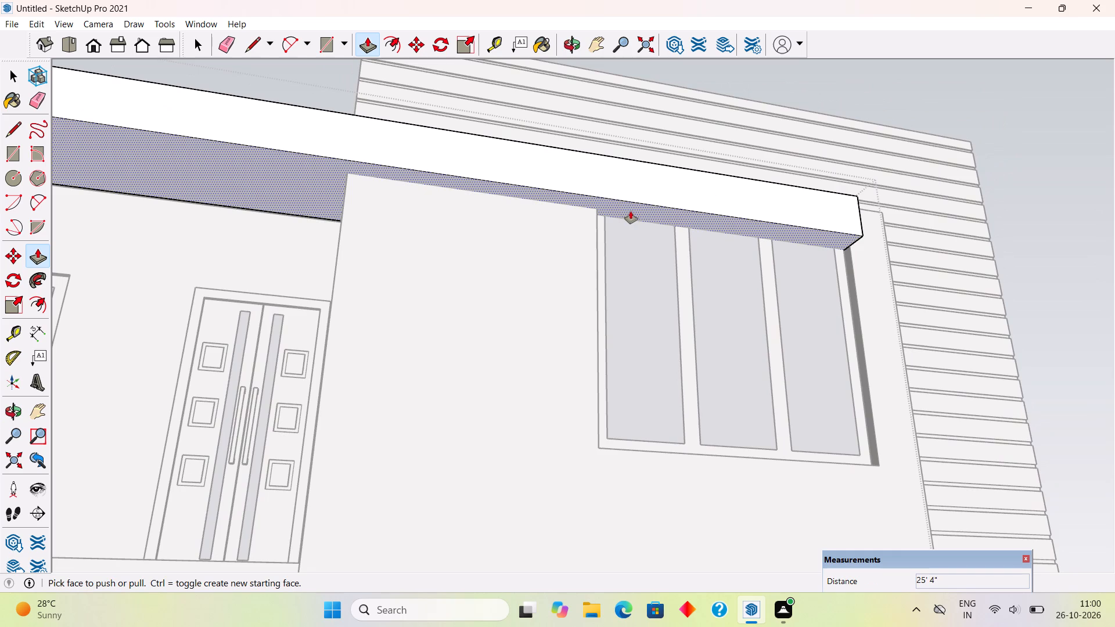
left_click(631, 210)
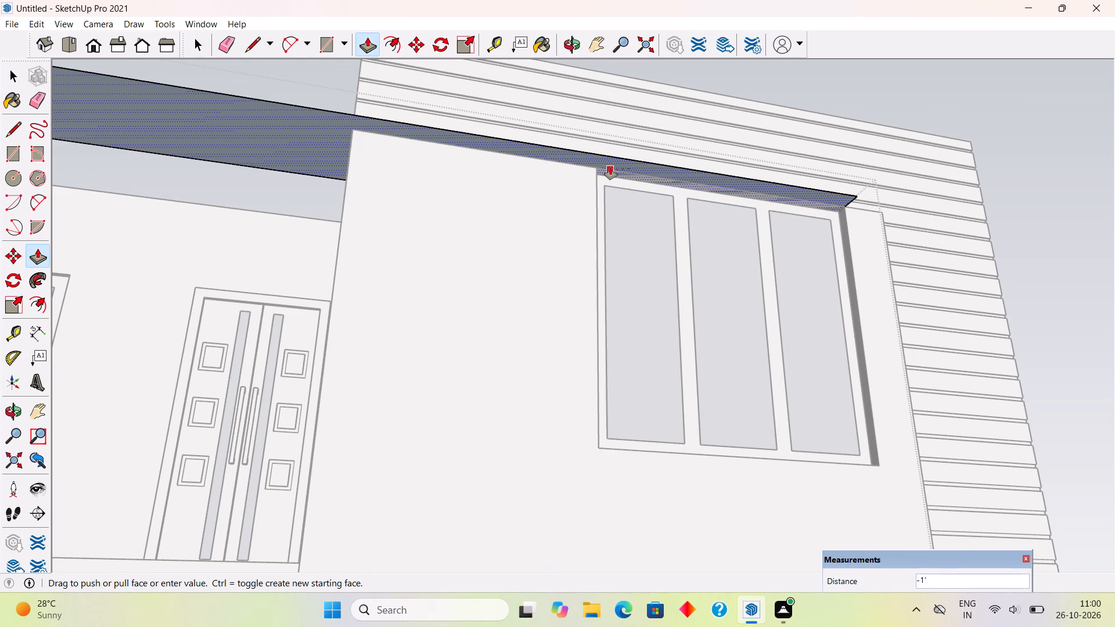
scroll(610, 167, "up", 3)
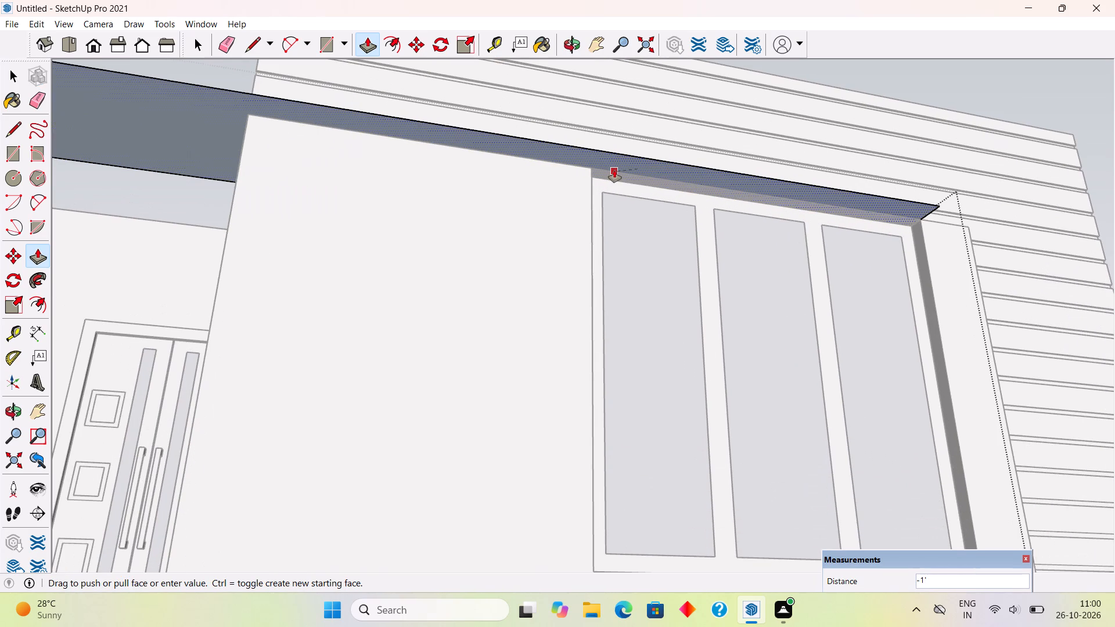
left_click(615, 171)
Raise the top face of the front column by 9".
scroll(606, 285, "down", 7)
scroll(589, 235, "down", 6)
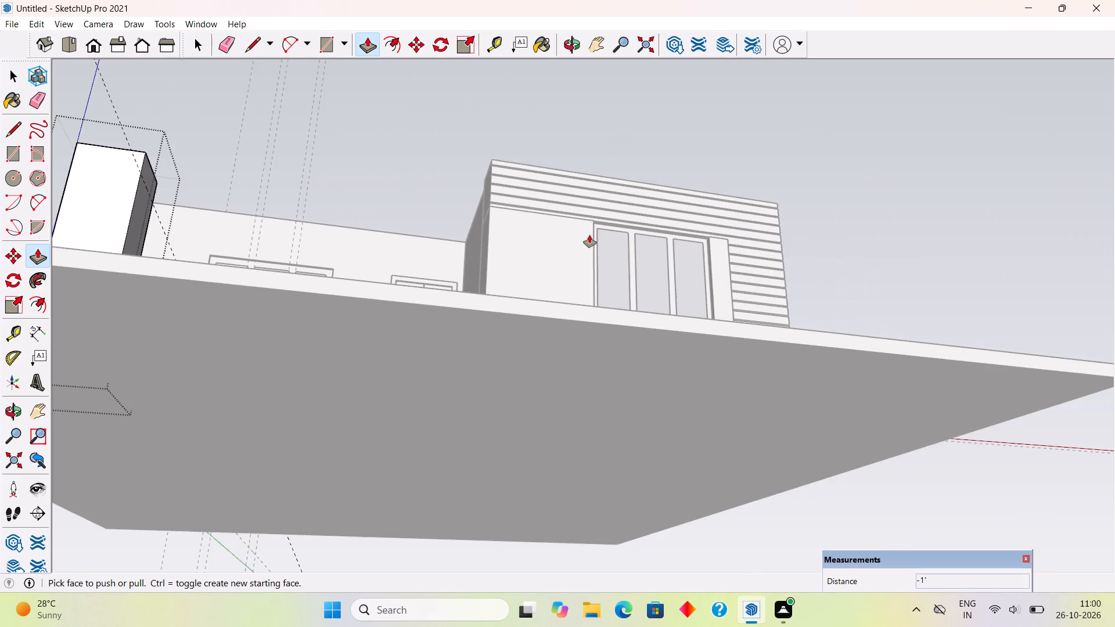
middle_click_drag(577, 291, 556, 500)
scroll(556, 500, "down", 3)
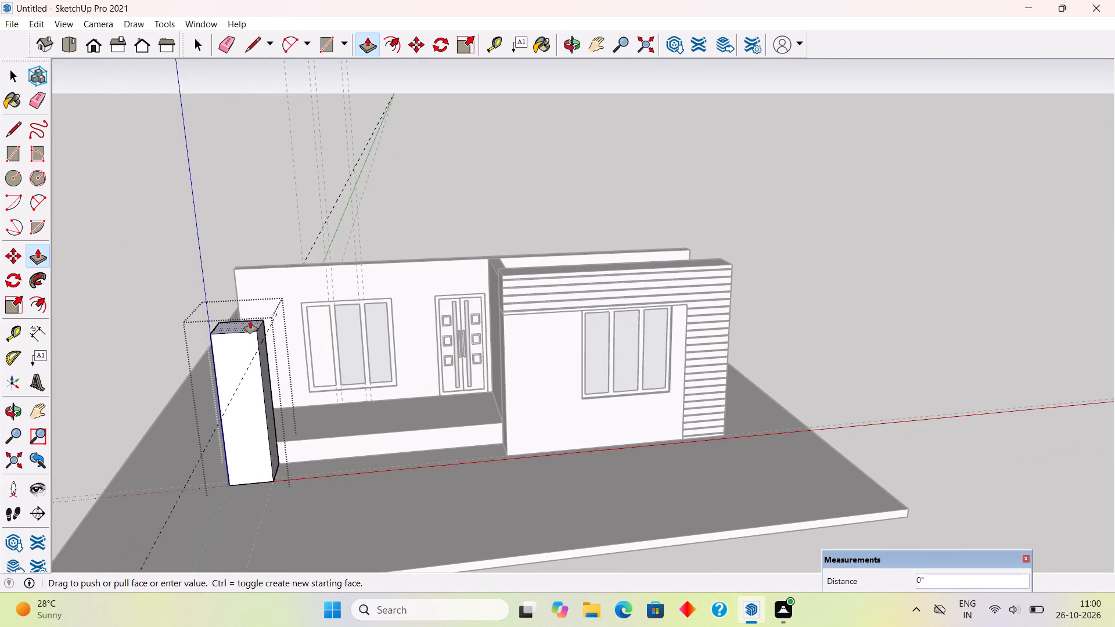
left_click(250, 321)
type("9\"")
key("Return")
Place a guide 9" below the column's top and draw a 2' 6" line along it across the face towards the front block.
scroll(264, 305, "up", 4)
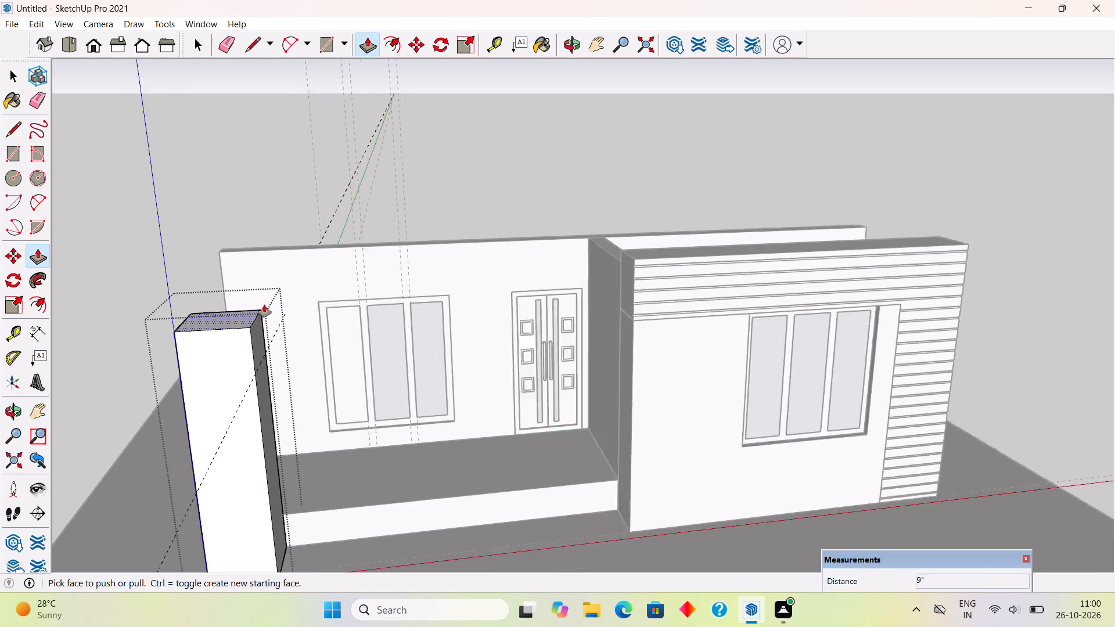
scroll(264, 305, "up", 3)
middle_click_drag(390, 388, 84, 336)
key("t")
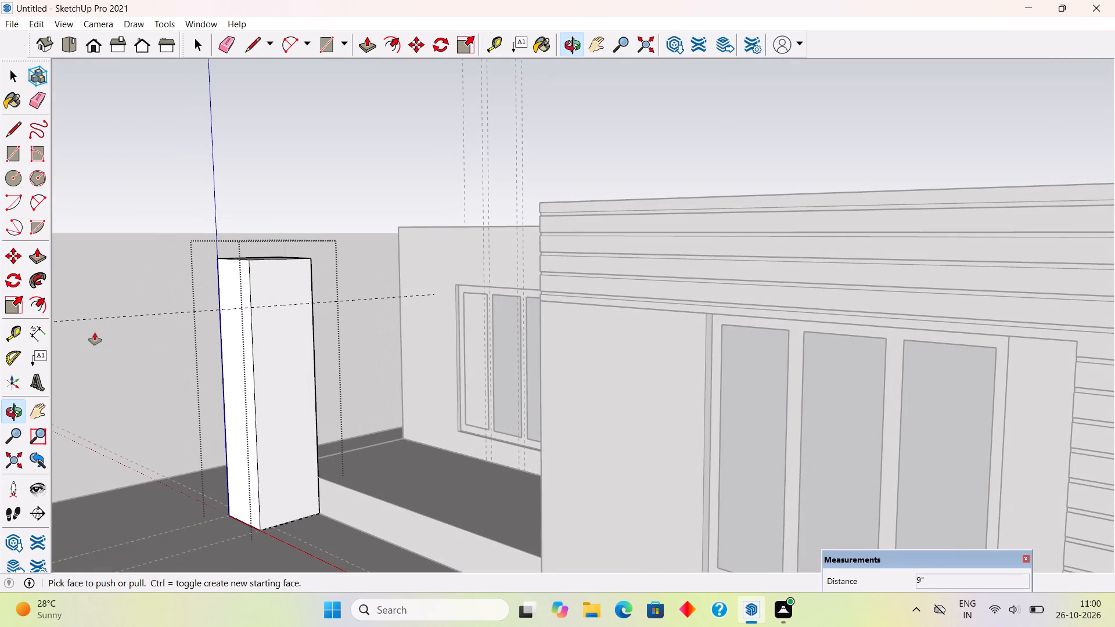
left_click(281, 261)
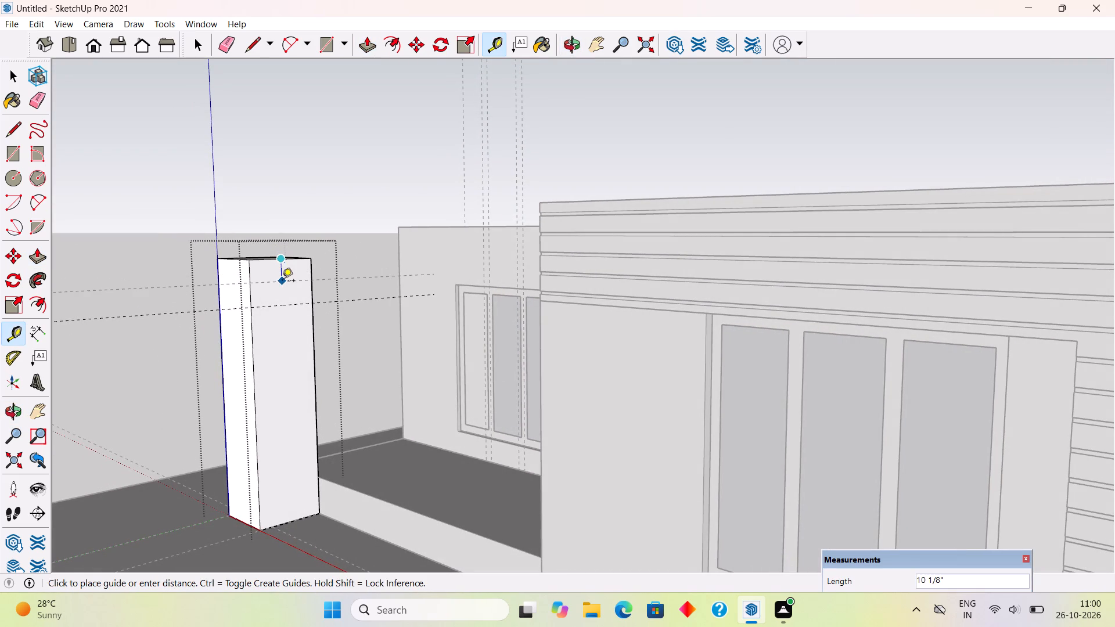
type("9\"")
key("Return")
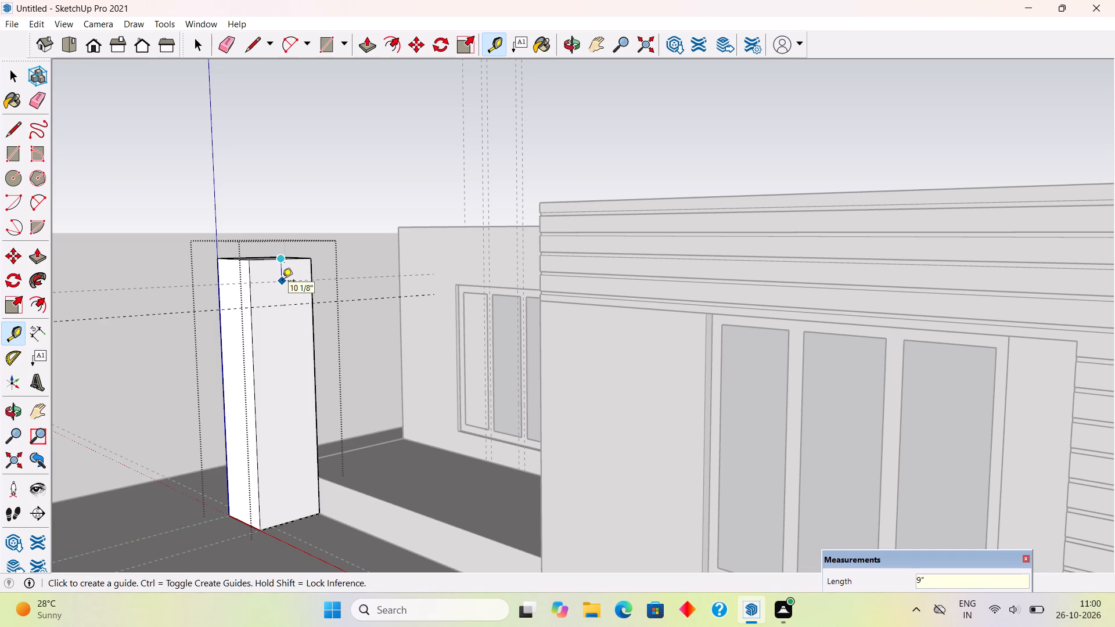
key("l")
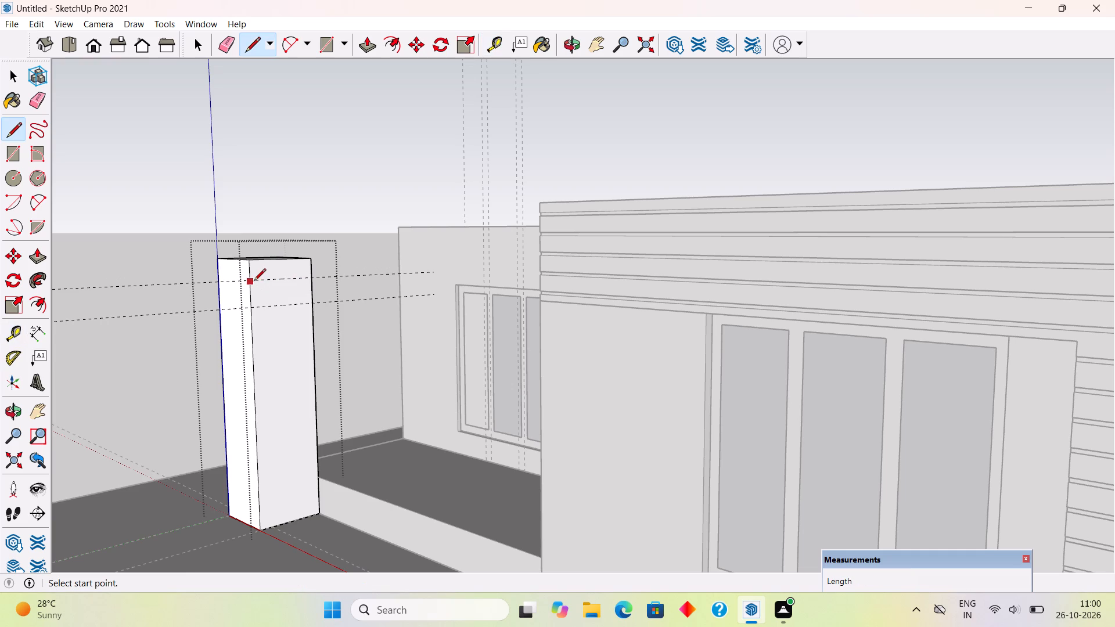
left_click(251, 282)
left_click(316, 273)
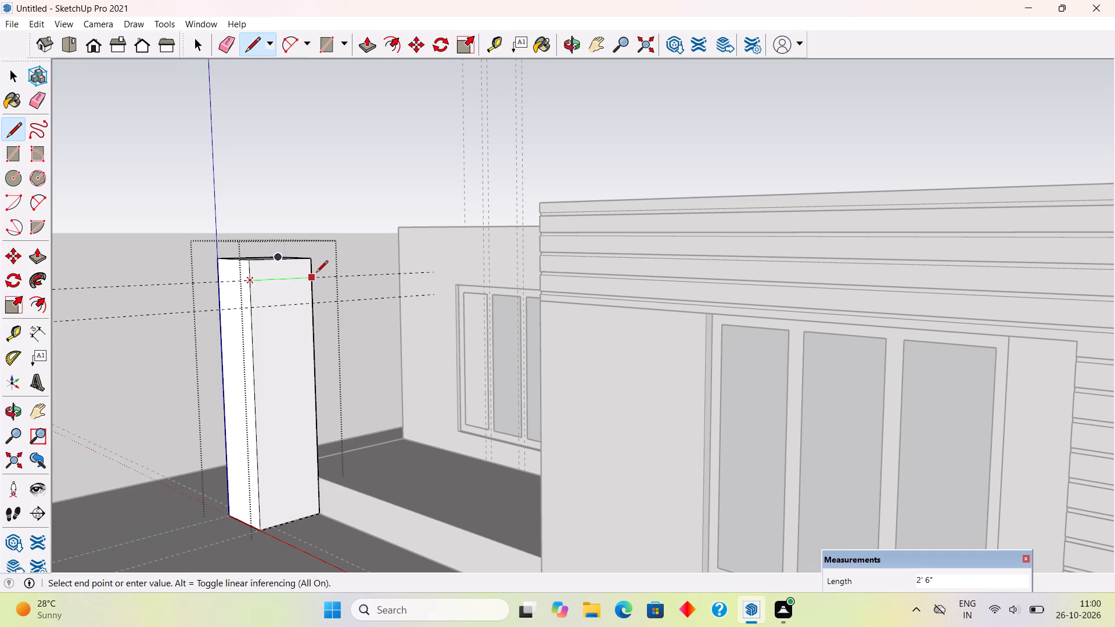
Pull the column's 9" top strip out 25' 4" as a beam, ending at the far edge of the front block's window.
key("p")
left_click(305, 271)
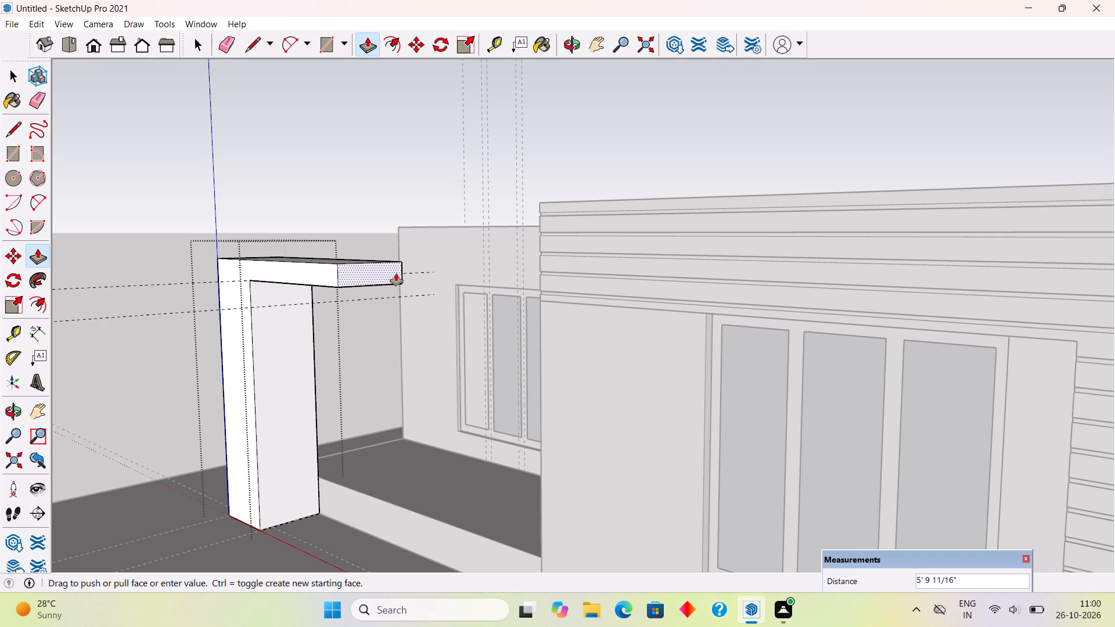
scroll(396, 273, "down", 7)
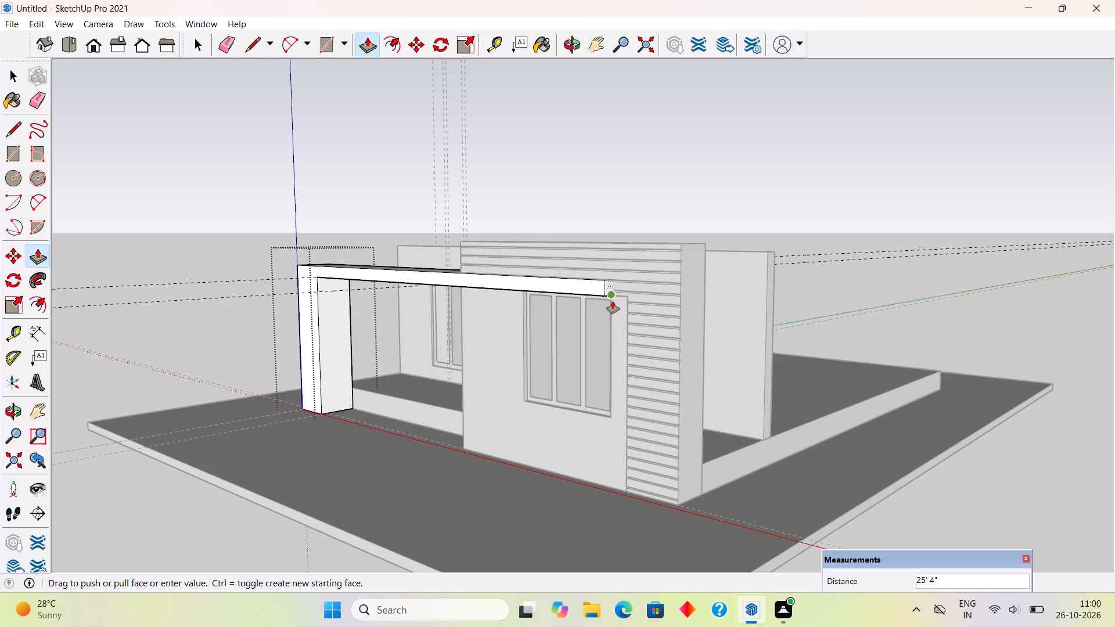
left_click(613, 301)
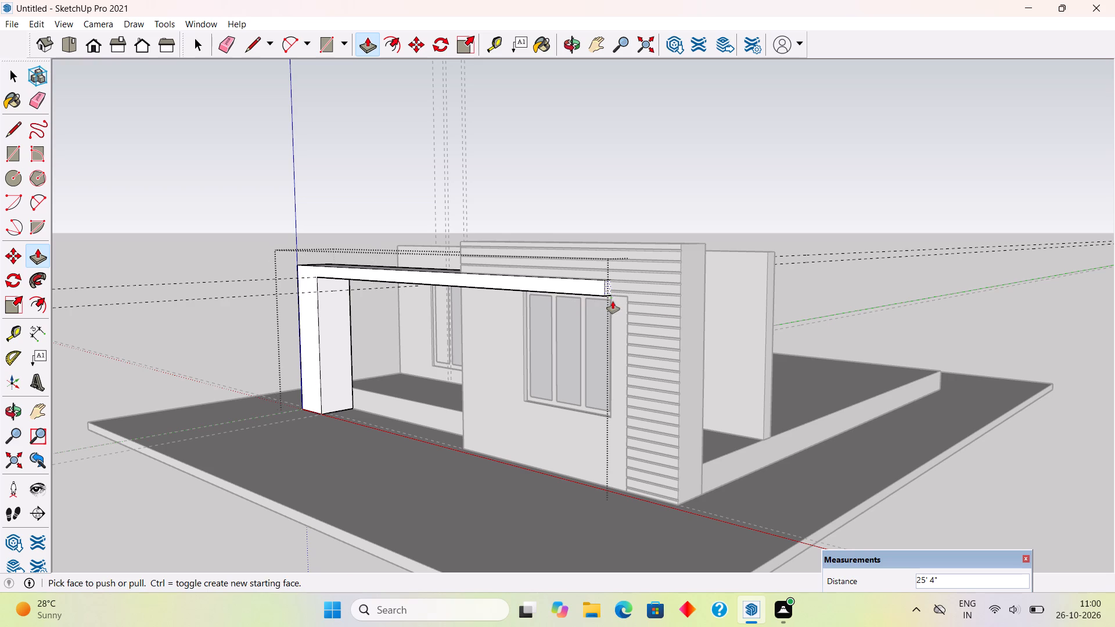
Extend the beam's free end by 1' to reach the edge of the vertical grooved strip.
middle_click_drag(765, 441, 1076, 416)
scroll(837, 325, "up", 5)
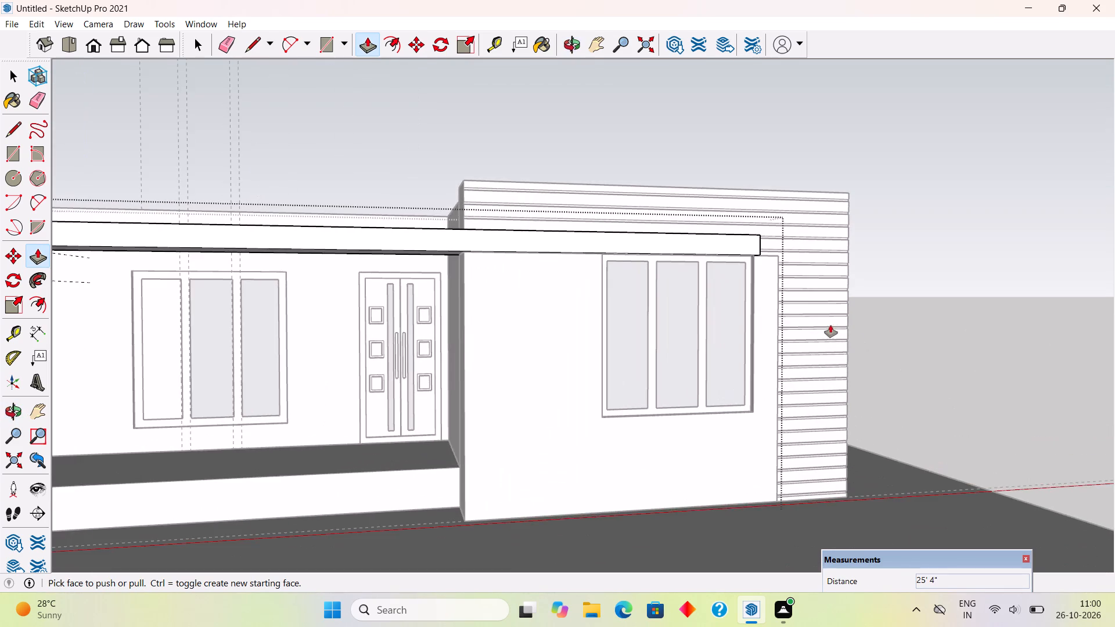
scroll(804, 298, "up", 1)
middle_click_drag(804, 274, 615, 278)
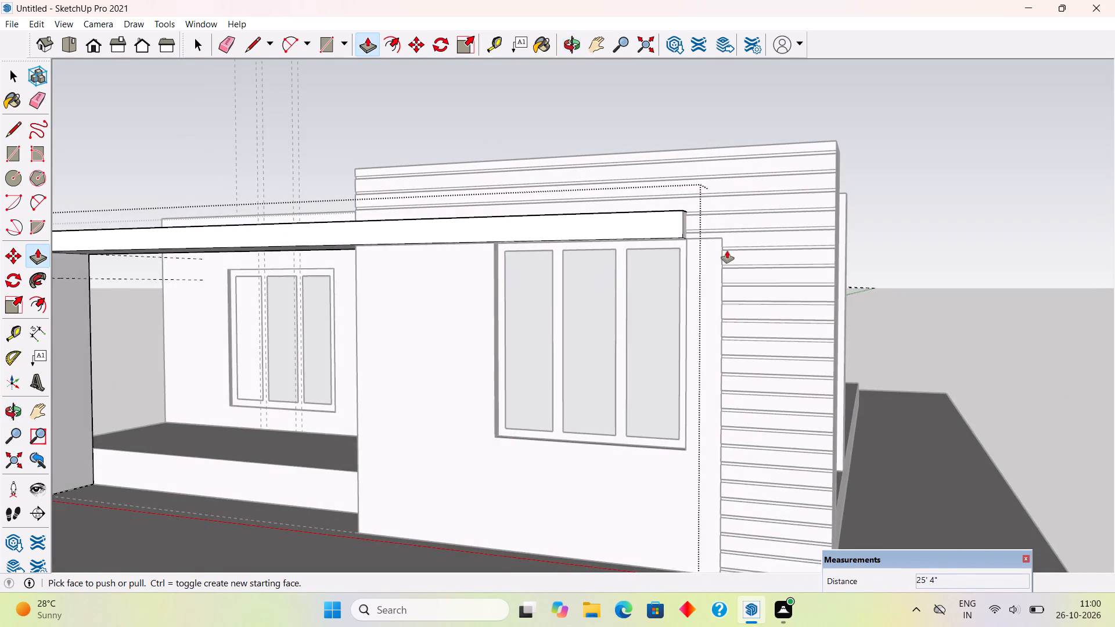
scroll(728, 250, "up", 1)
middle_click_drag(728, 250, 648, 284)
scroll(593, 262, "up", 2)
left_click(582, 262)
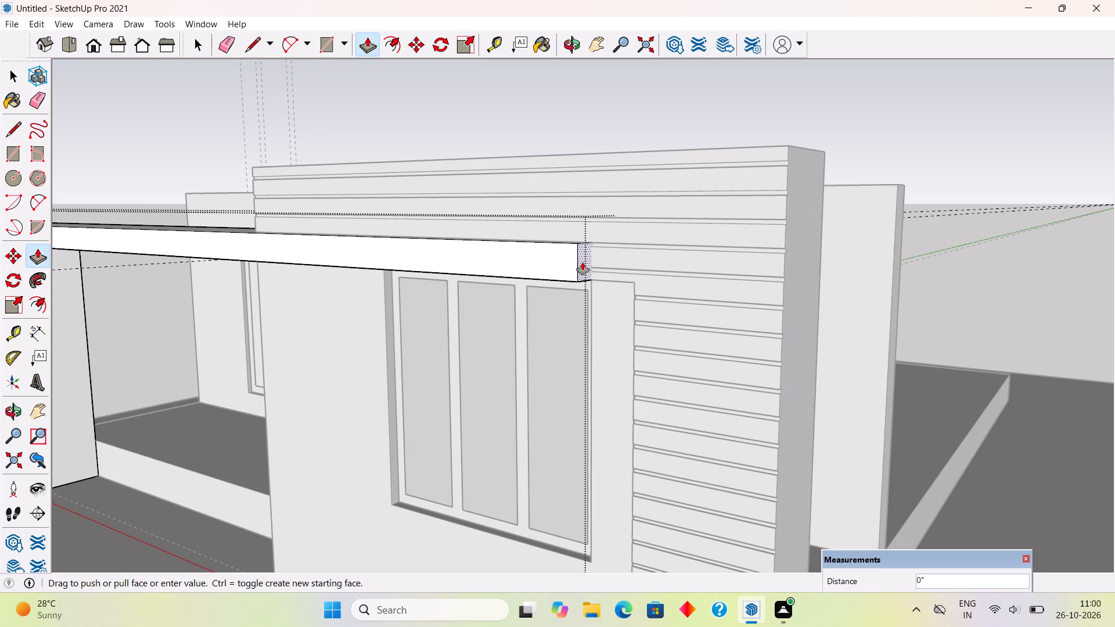
left_click(634, 314)
Draw a 6" vertical line on the beam's back face where it meets the front block's side wall.
middle_click_drag(623, 320, 1075, 427)
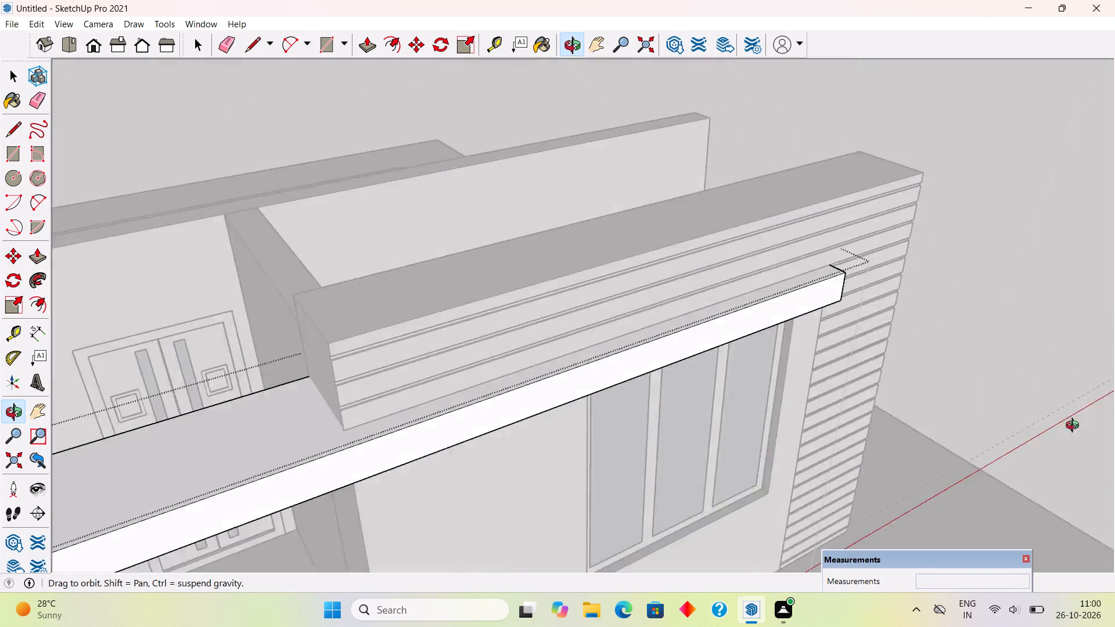
middle_click_drag(1075, 427, 1114, 385)
middle_click_drag(574, 457, 907, 489)
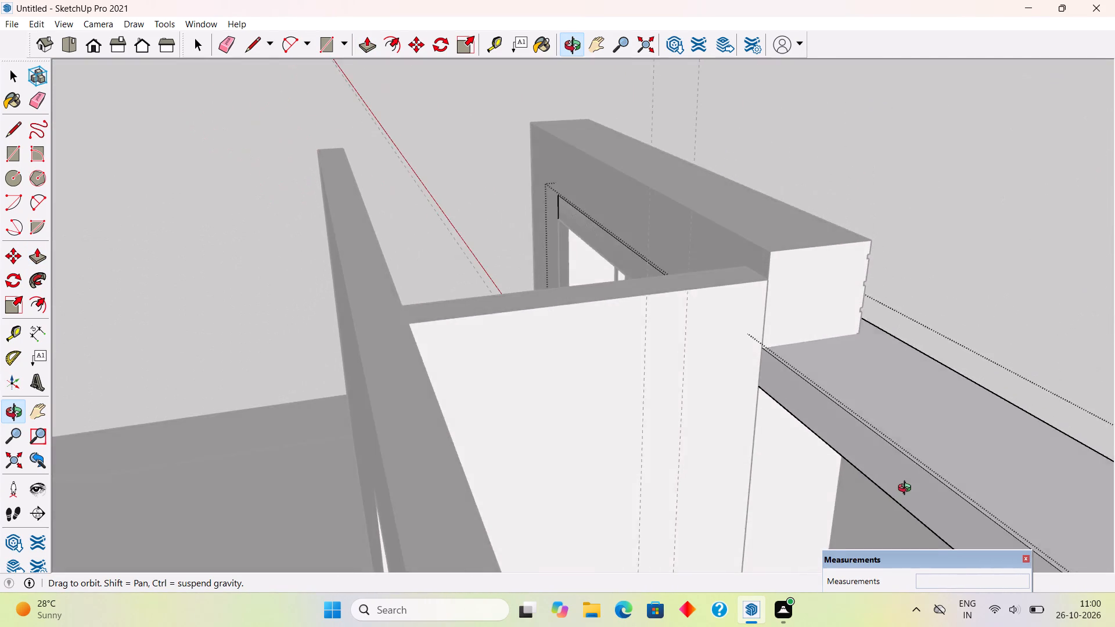
middle_click_drag(907, 489, 910, 496)
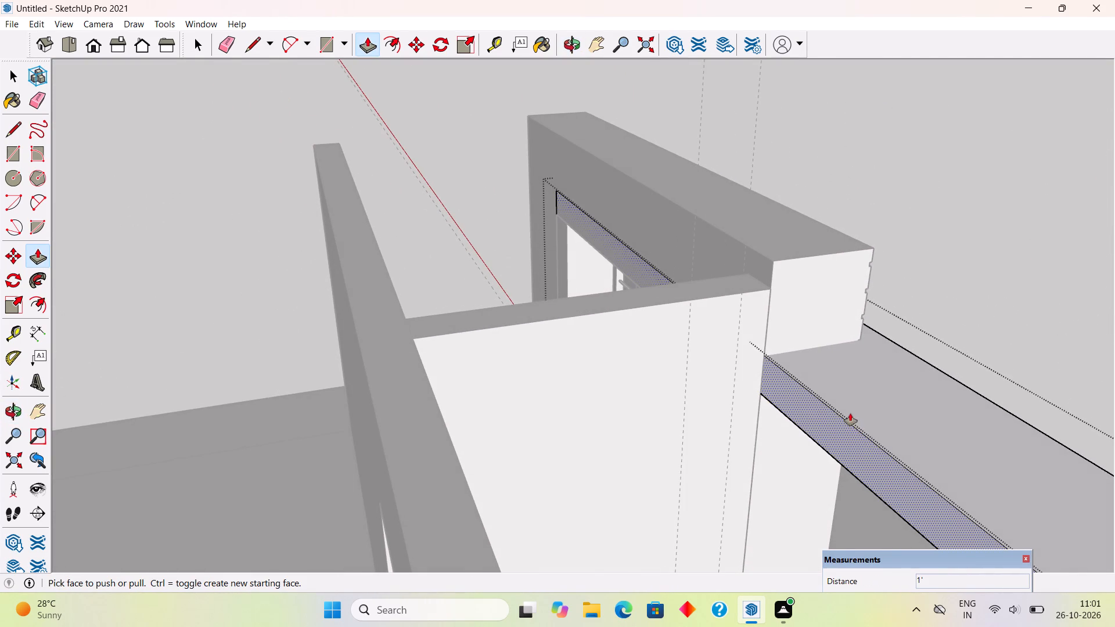
key("space")
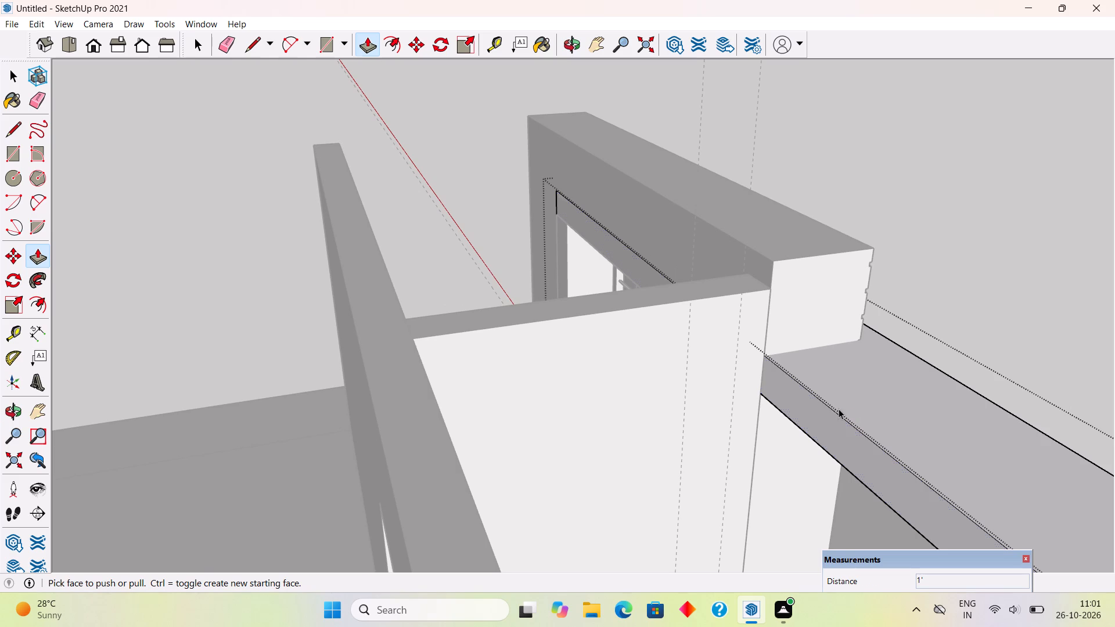
left_click(789, 404)
scroll(789, 404, "up", 1)
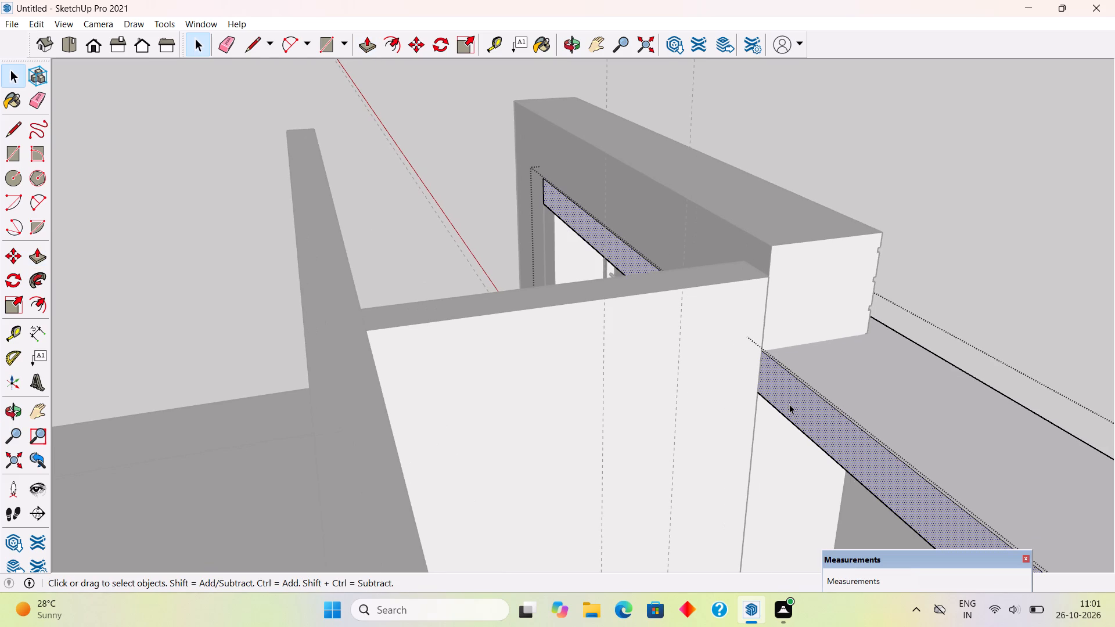
key("l")
left_click(758, 395)
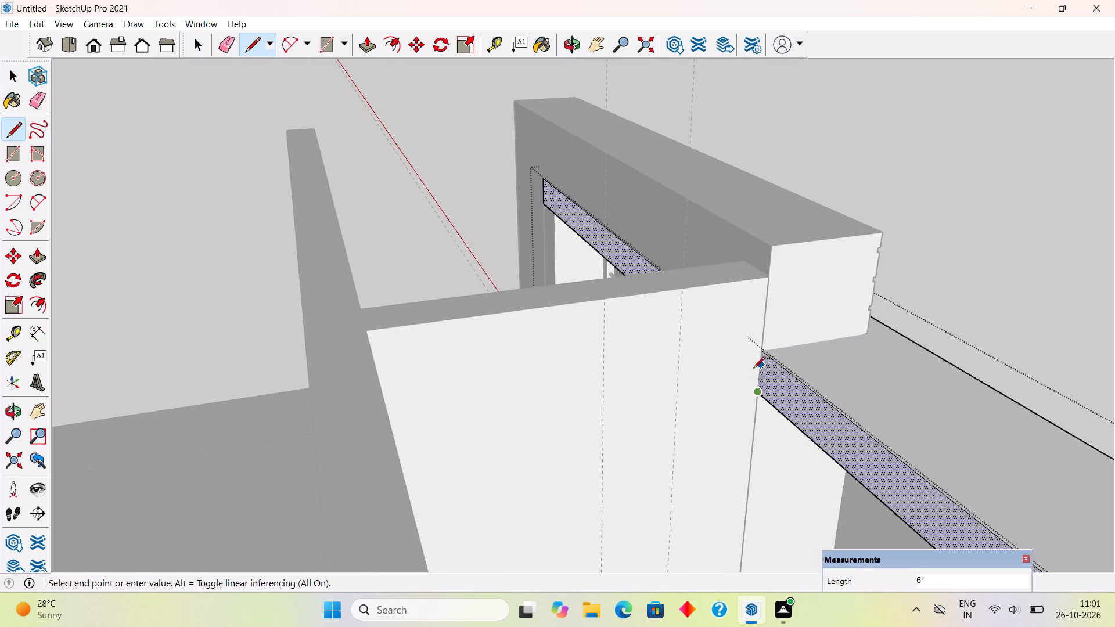
left_click(762, 353)
Push the beam's back face inside the front block forward 2', then leave the column group.
middle_click_drag(787, 379, 862, 451)
key("p")
left_click(712, 330)
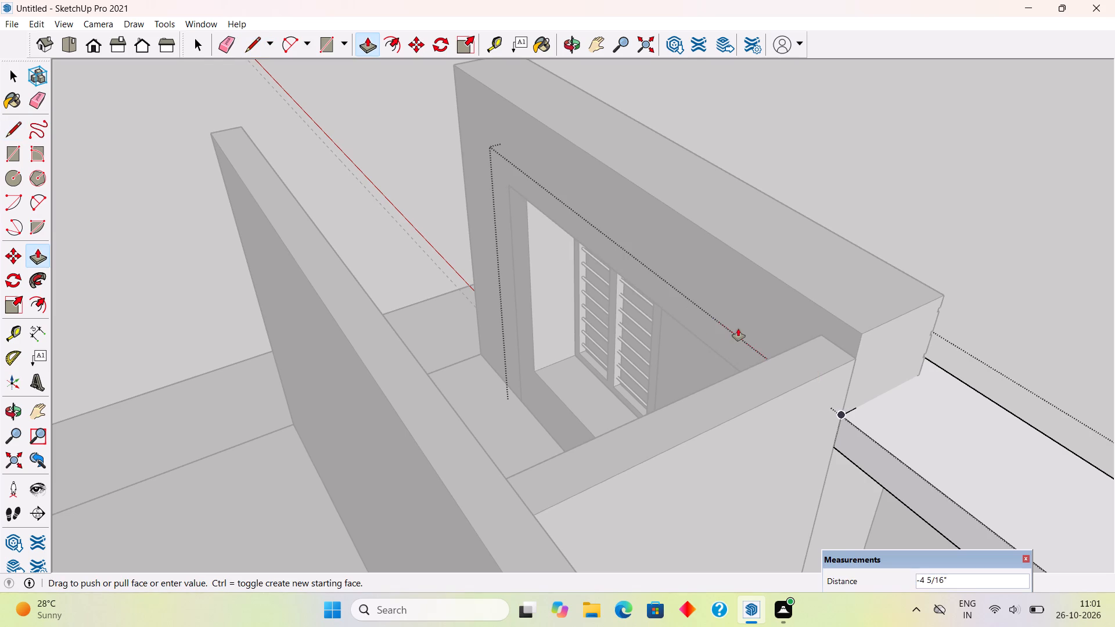
left_click(920, 374)
key("space")
left_click(1016, 240)
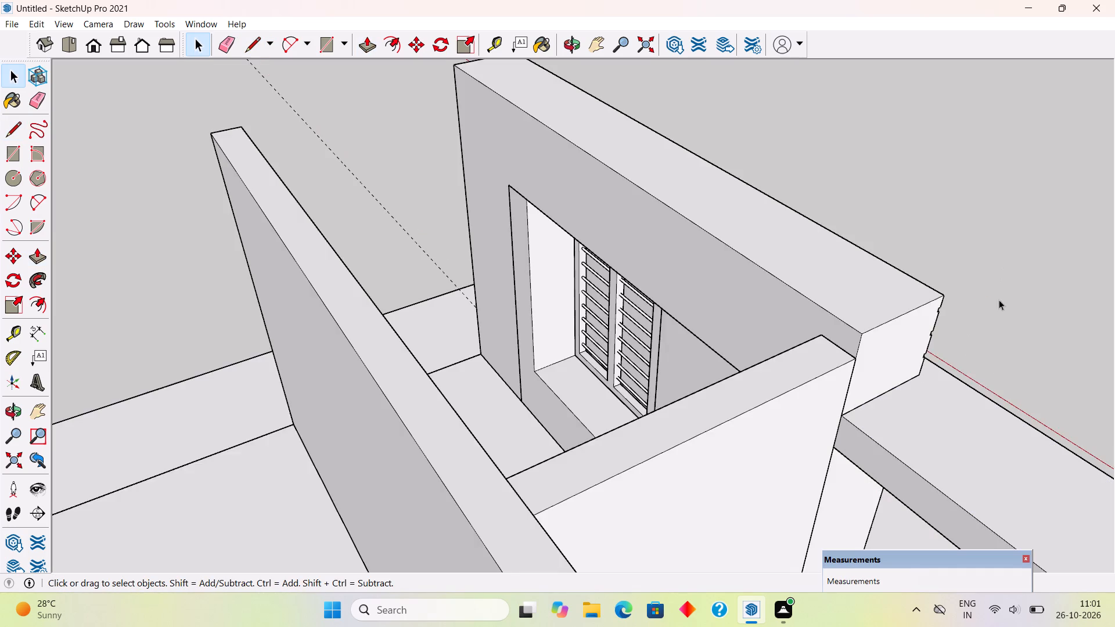
Reopen the column group and draw a 6" line across the beam's underside at the window's far edge.
middle_click_drag(989, 305, 294, 159)
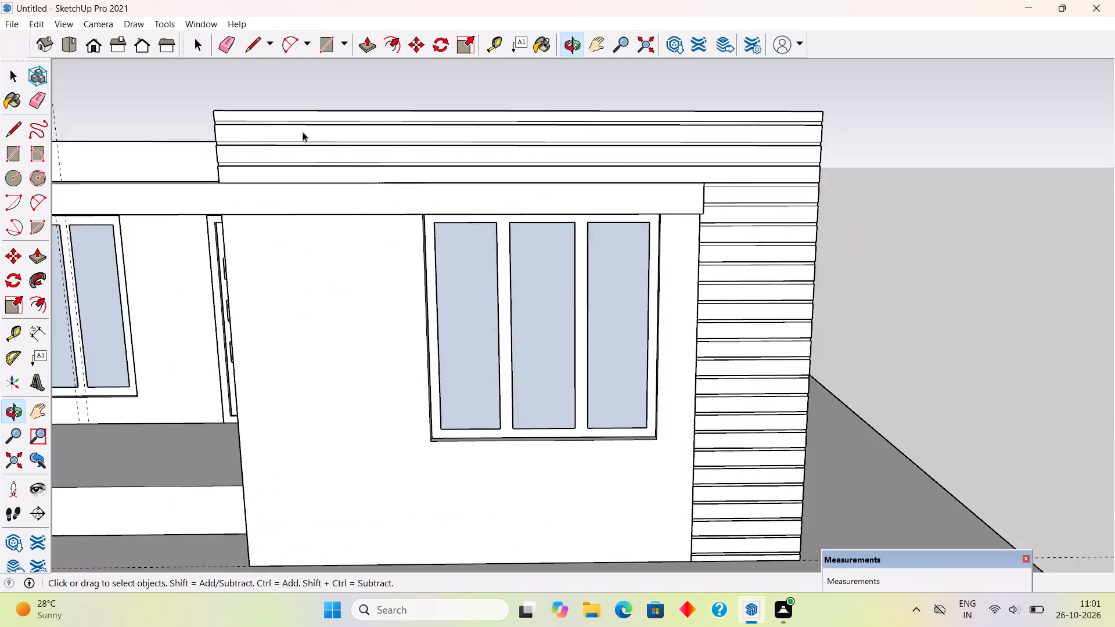
scroll(311, 115, "down", 3)
scroll(458, 304, "down", 5)
middle_click_drag(530, 275, 608, 181)
scroll(572, 226, "up", 5)
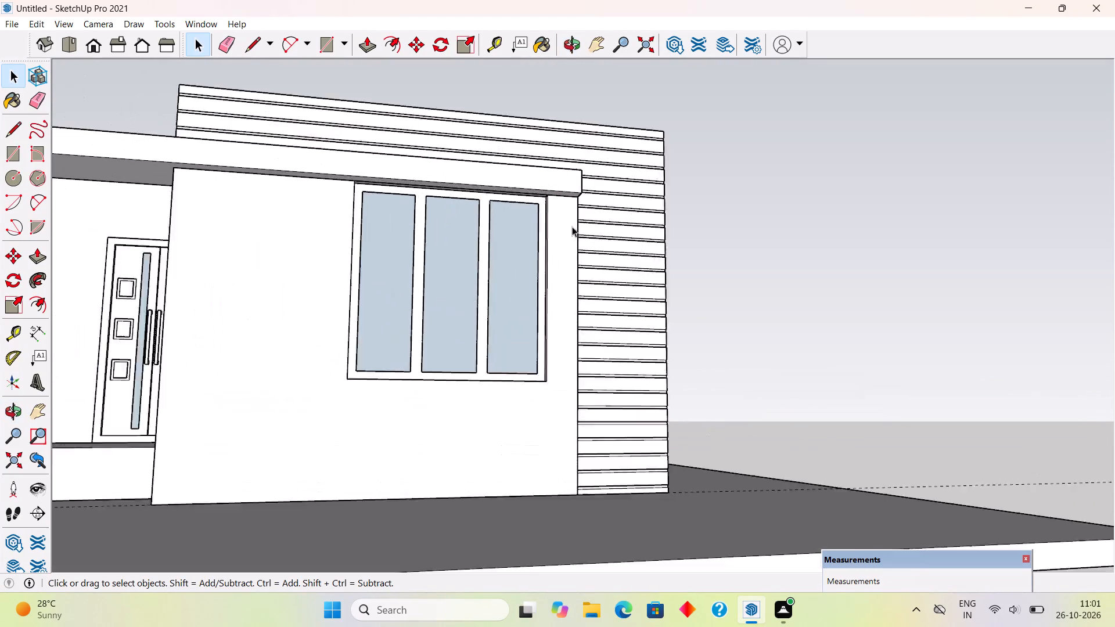
scroll(572, 226, "up", 5)
middle_click_drag(515, 171, 519, 139)
scroll(589, 217, "up", 2)
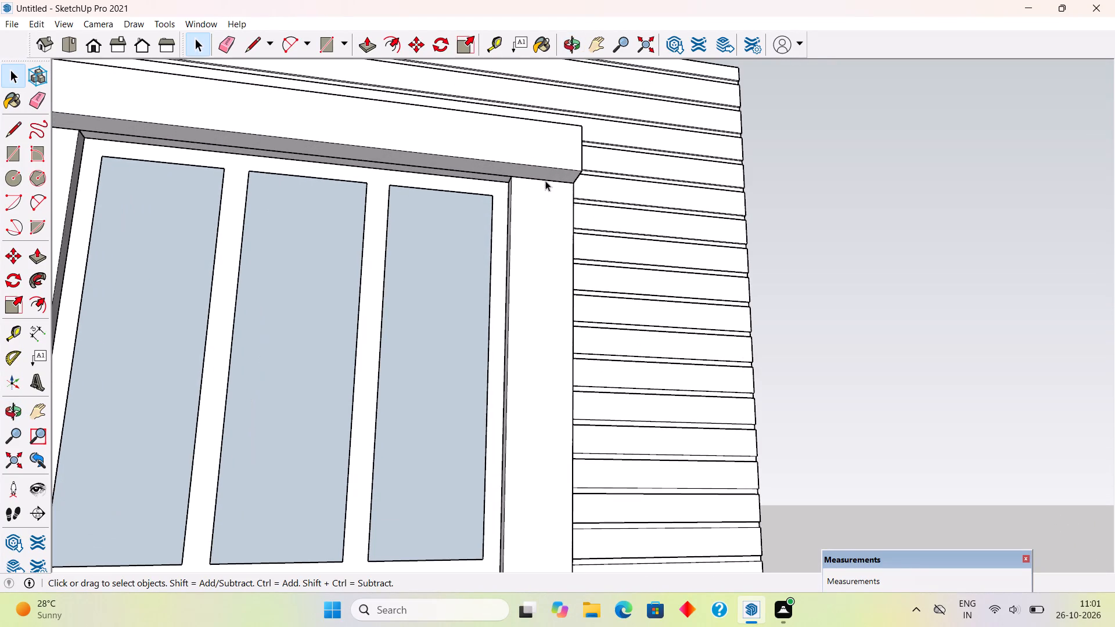
triple_click(542, 167)
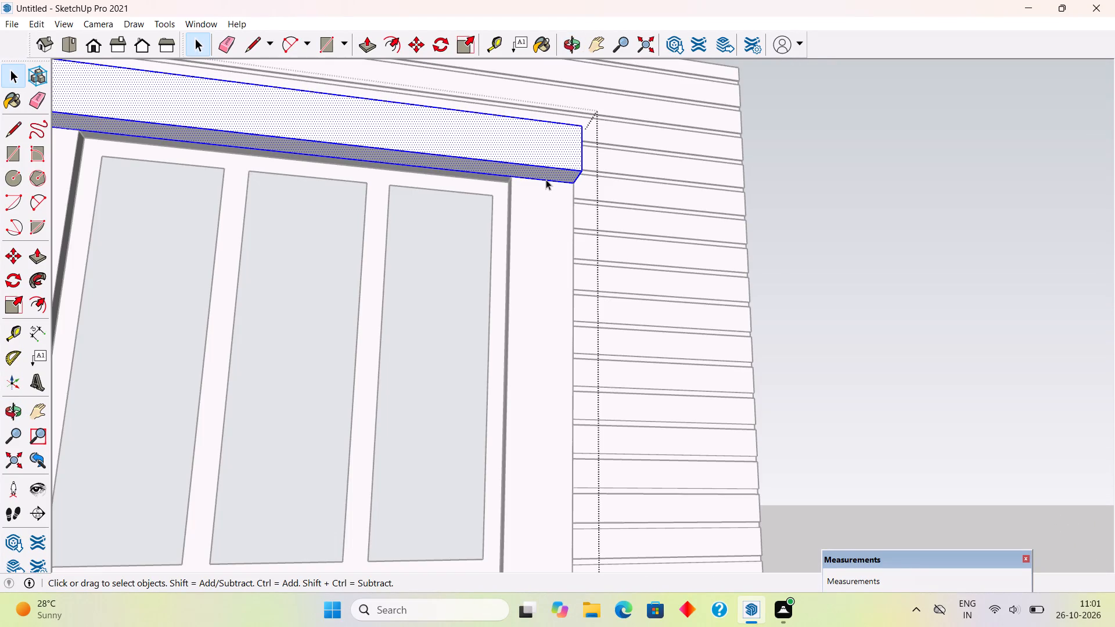
key("l")
left_click(510, 174)
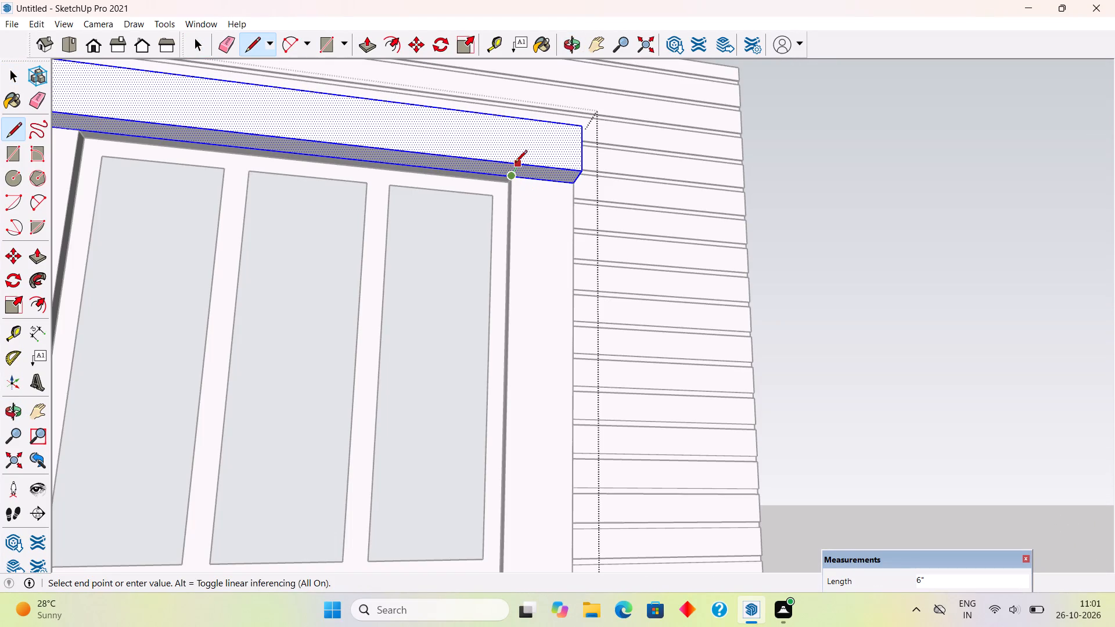
left_click(515, 163)
Pull the small end face on the beam's underside down 9' 6" to the ground as a second leg.
key("p")
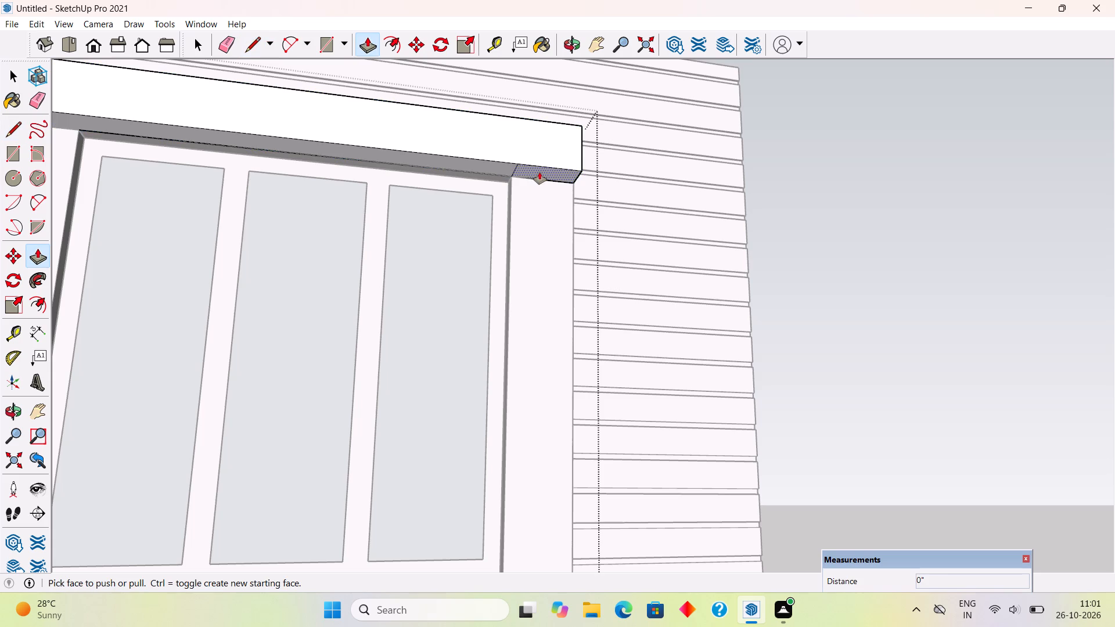
left_click(539, 172)
scroll(539, 248, "down", 15)
middle_click_drag(538, 313, 541, 371)
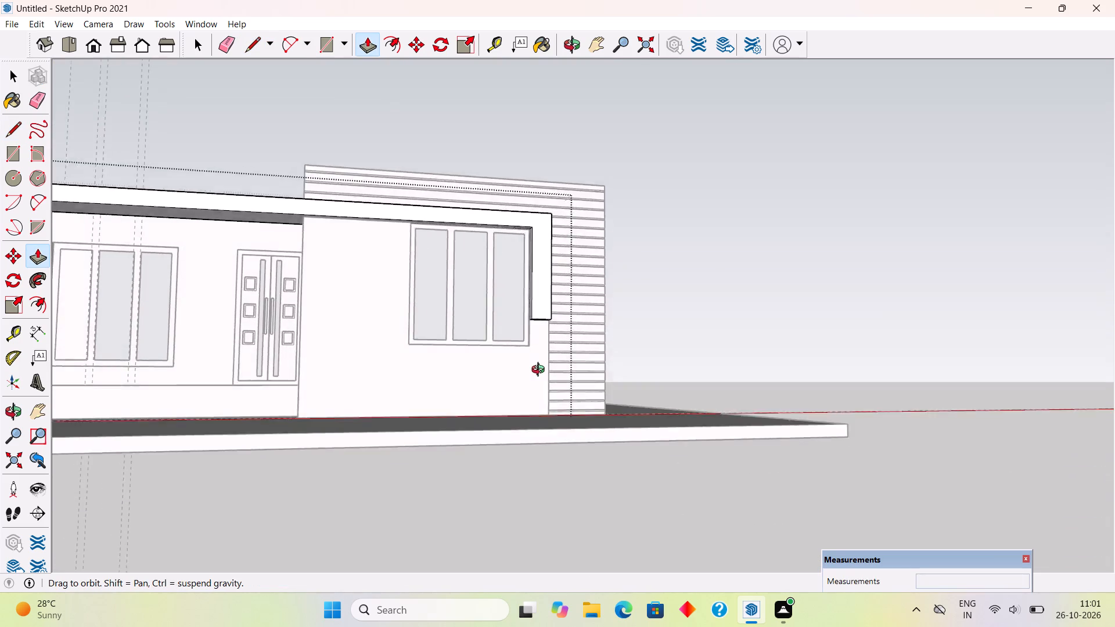
middle_click_drag(541, 371, 534, 434)
left_click(523, 420)
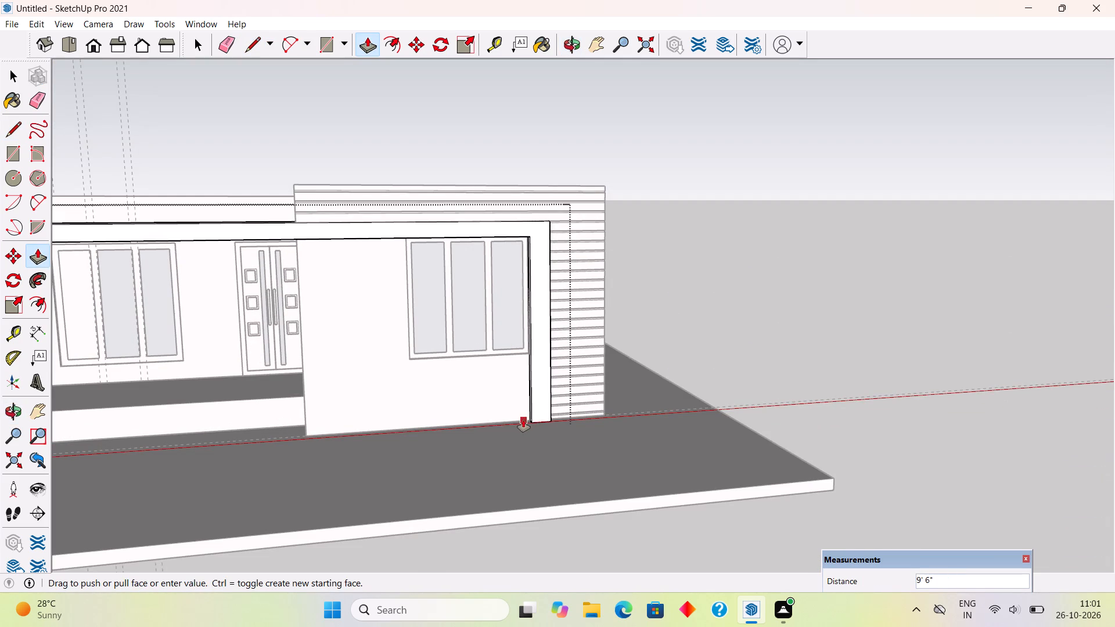
Raise the top face of the porch beam by 2".
middle_click_drag(573, 462, 538, 455)
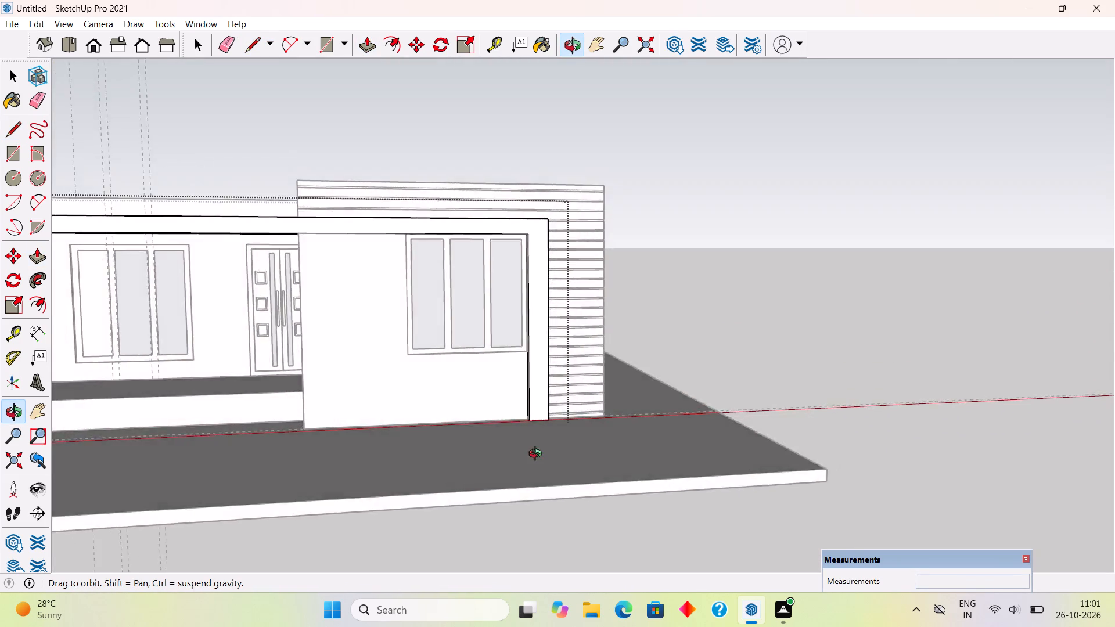
middle_click_drag(538, 455, 500, 470)
scroll(500, 470, "down", 4)
scroll(459, 419, "down", 3)
scroll(164, 351, "up", 4)
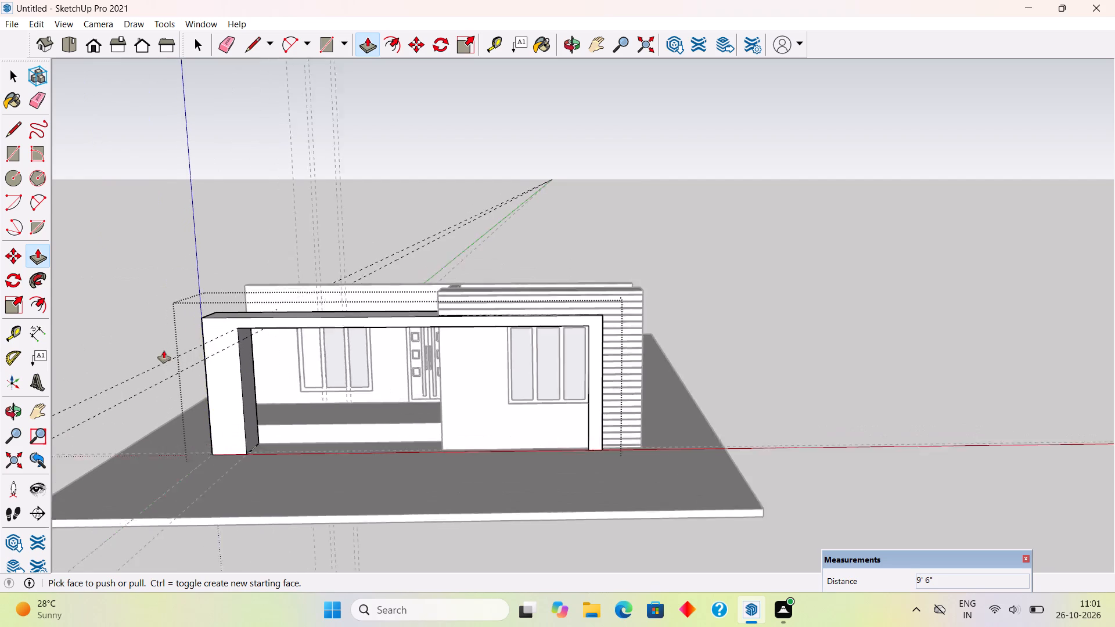
scroll(164, 351, "up", 5)
middle_click_drag(240, 343, 372, 390)
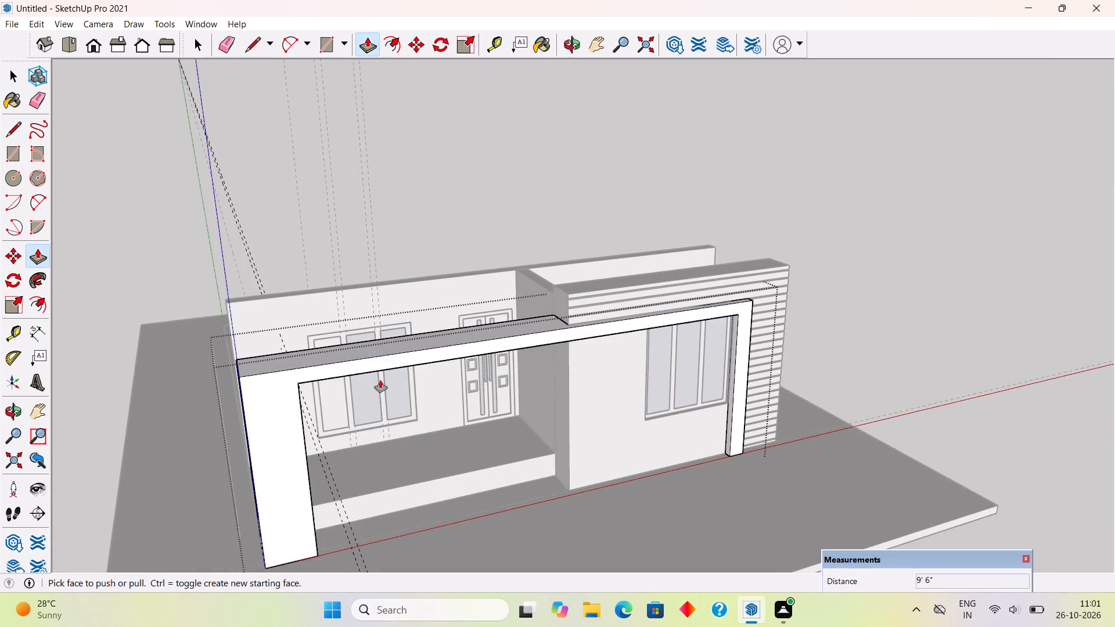
left_click(498, 324)
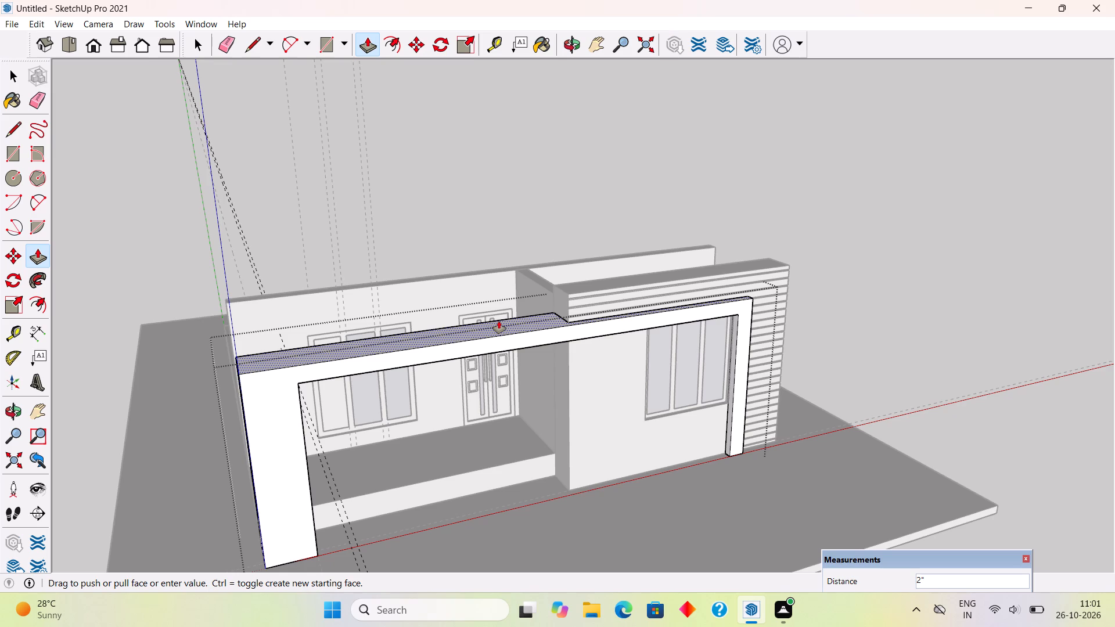
type("2\"")
key("Return")
key("space")
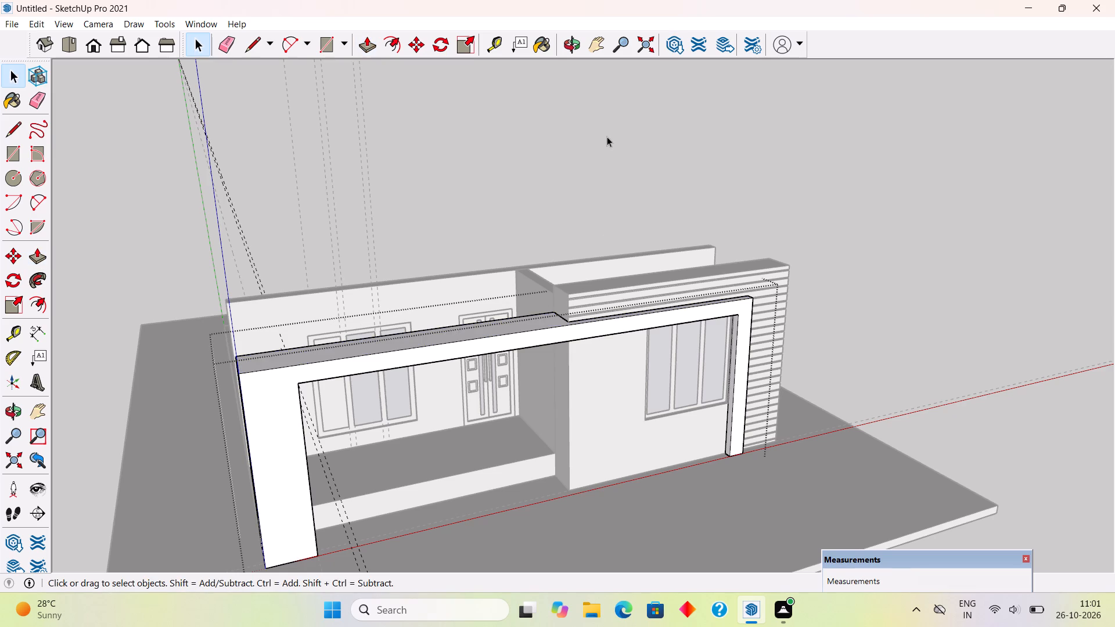
Leave the column group and examine the porch frame and front block from the front, sides and above.
left_click(607, 136)
middle_click_drag(666, 448, 707, 330)
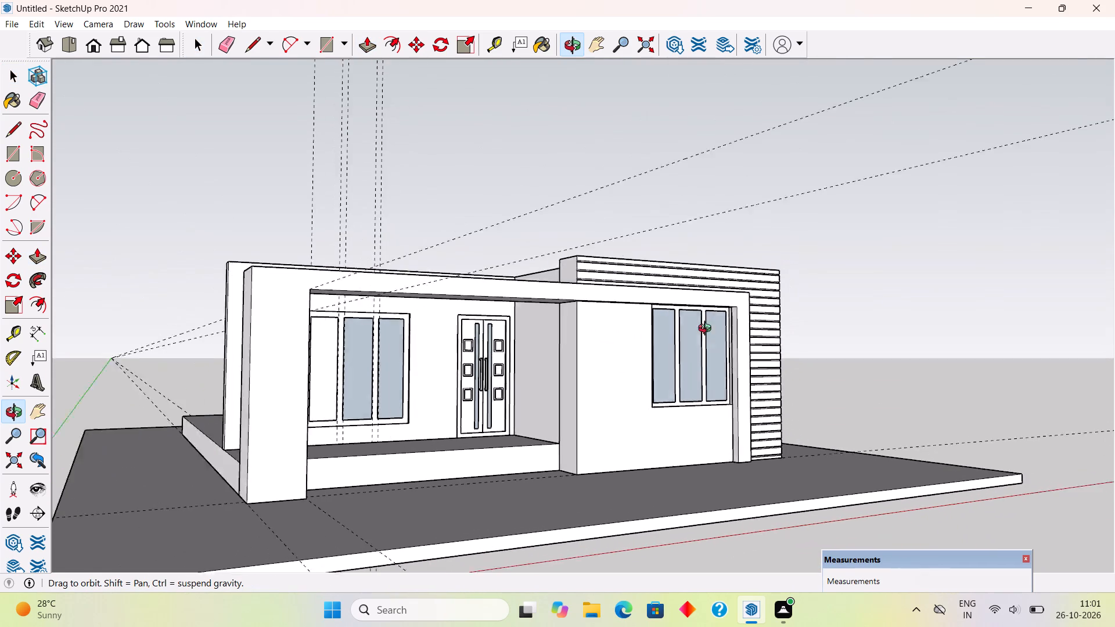
middle_click_drag(707, 330, 539, 423)
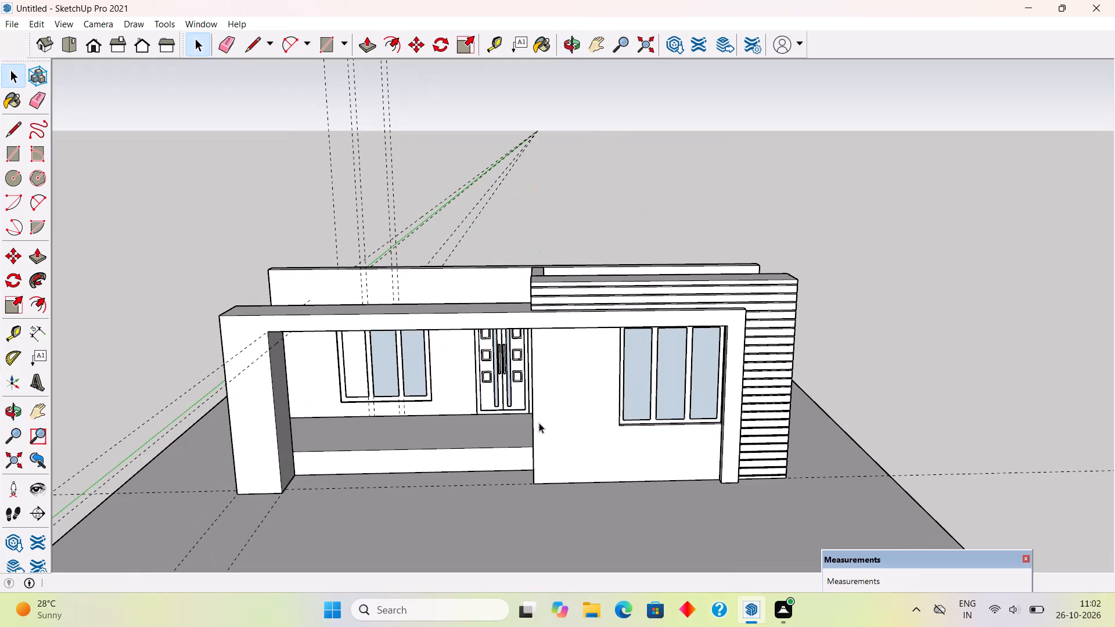
scroll(562, 419, "down", 5)
middle_click_drag(574, 462, 596, 365)
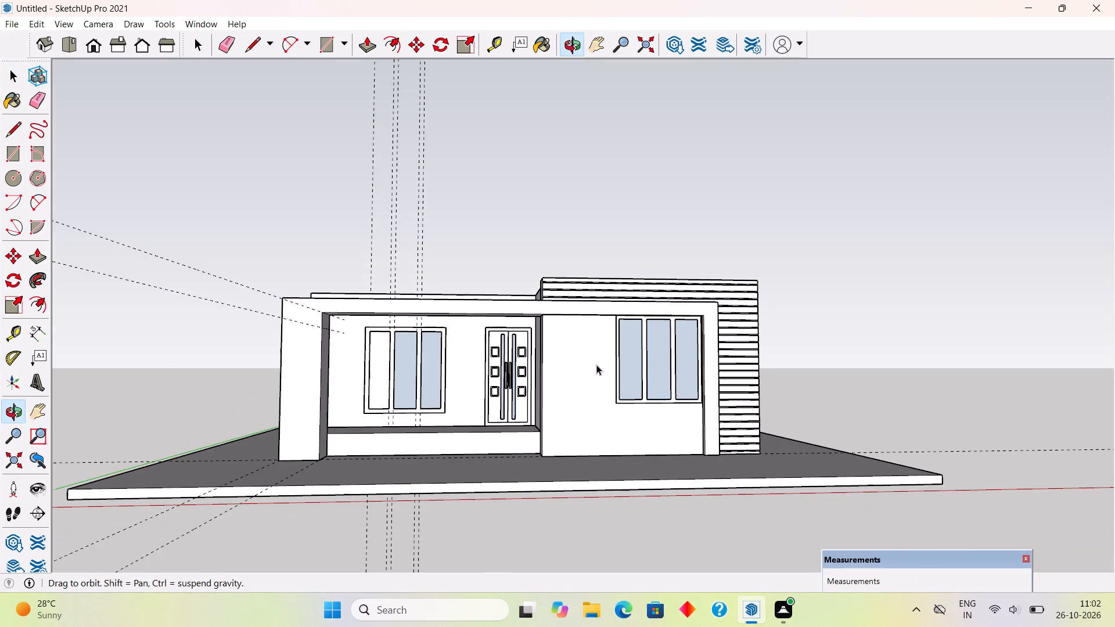
middle_click_drag(596, 365, 595, 366)
scroll(0, 472, "up", 5)
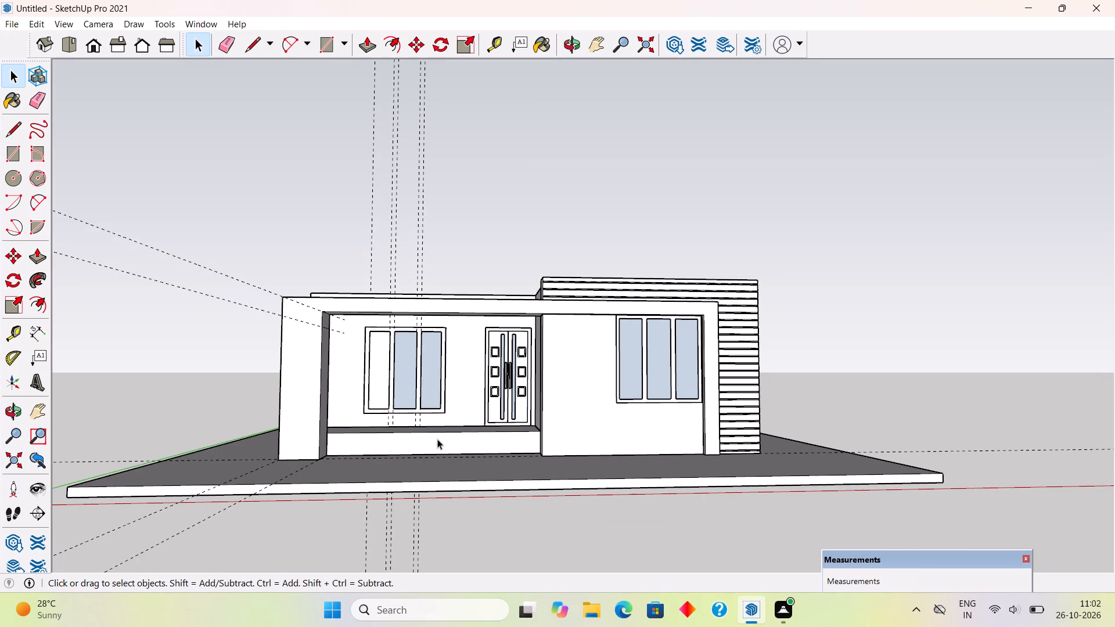
scroll(444, 437, "up", 6)
middle_click_drag(537, 493, 594, 546)
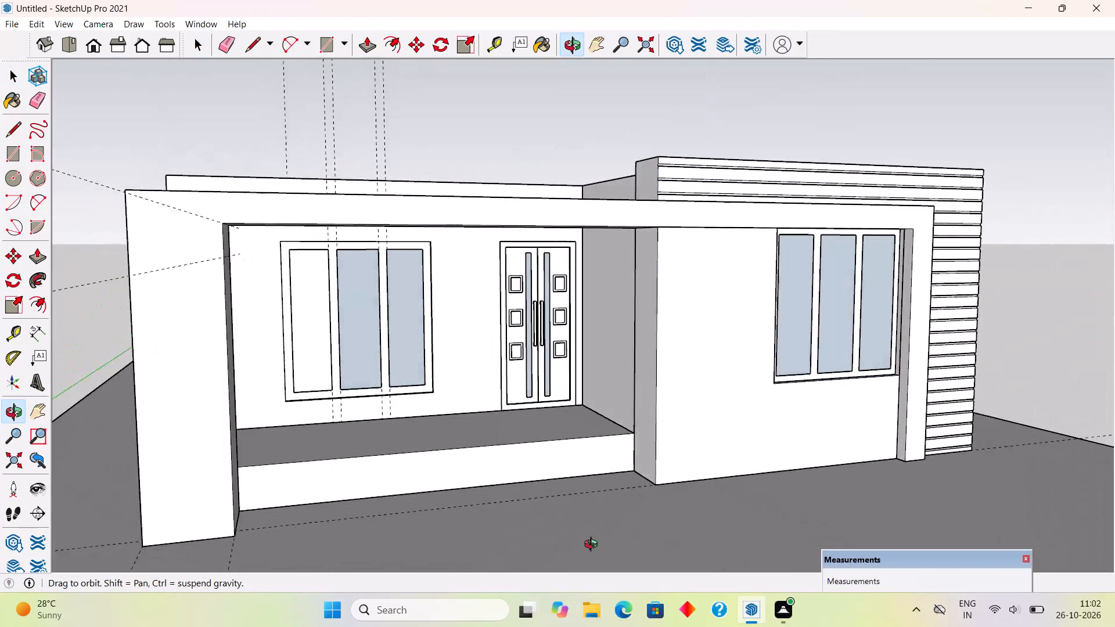
middle_click_drag(594, 546, 549, 538)
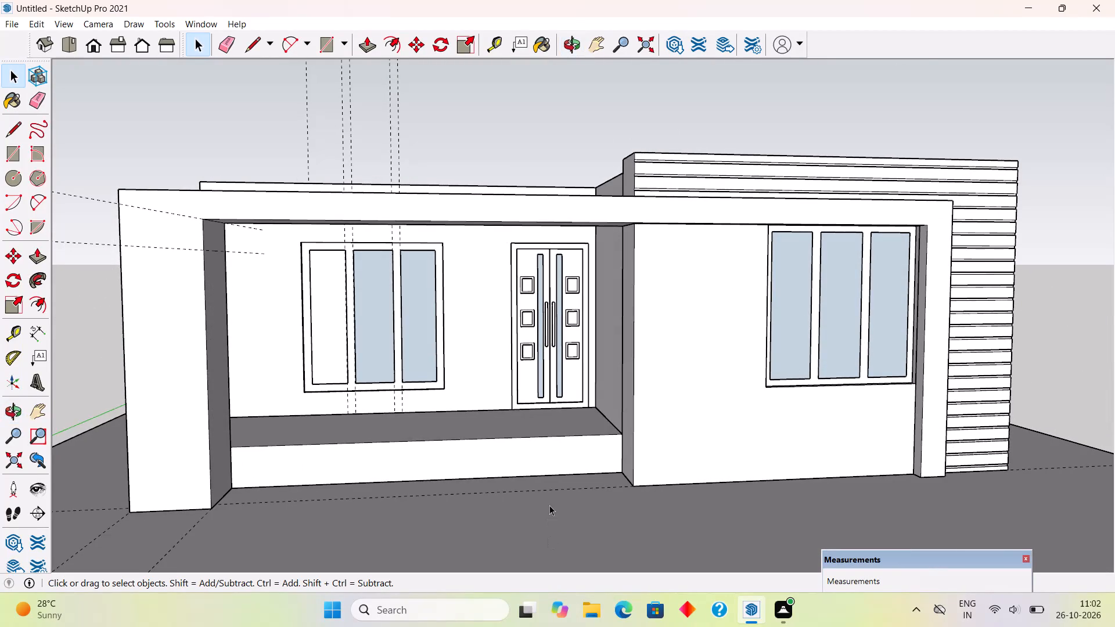
scroll(584, 481, "down", 4)
middle_click_drag(580, 532, 517, 578)
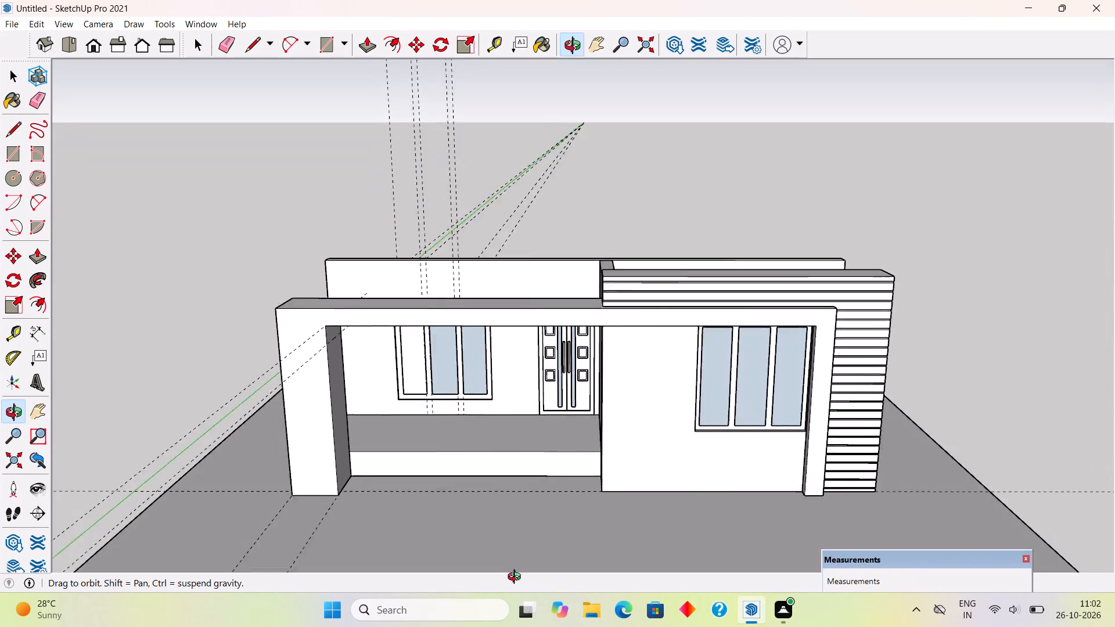
middle_click_drag(517, 578, 1044, 542)
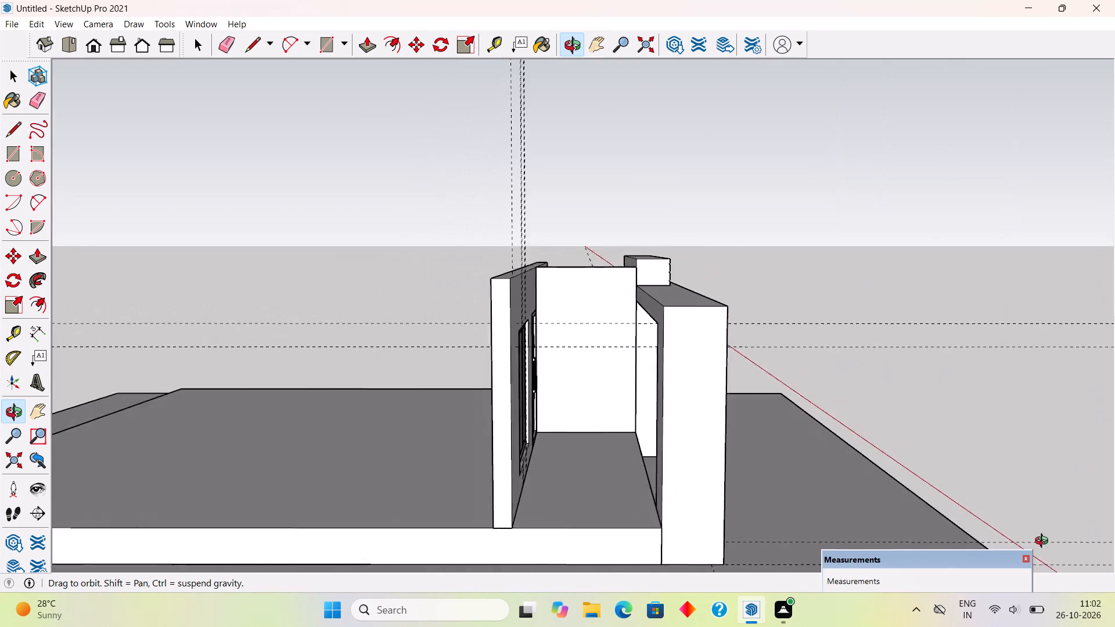
middle_click_drag(1044, 542, 1114, 545)
scroll(729, 498, "down", 4)
middle_click_drag(824, 440, 512, 470)
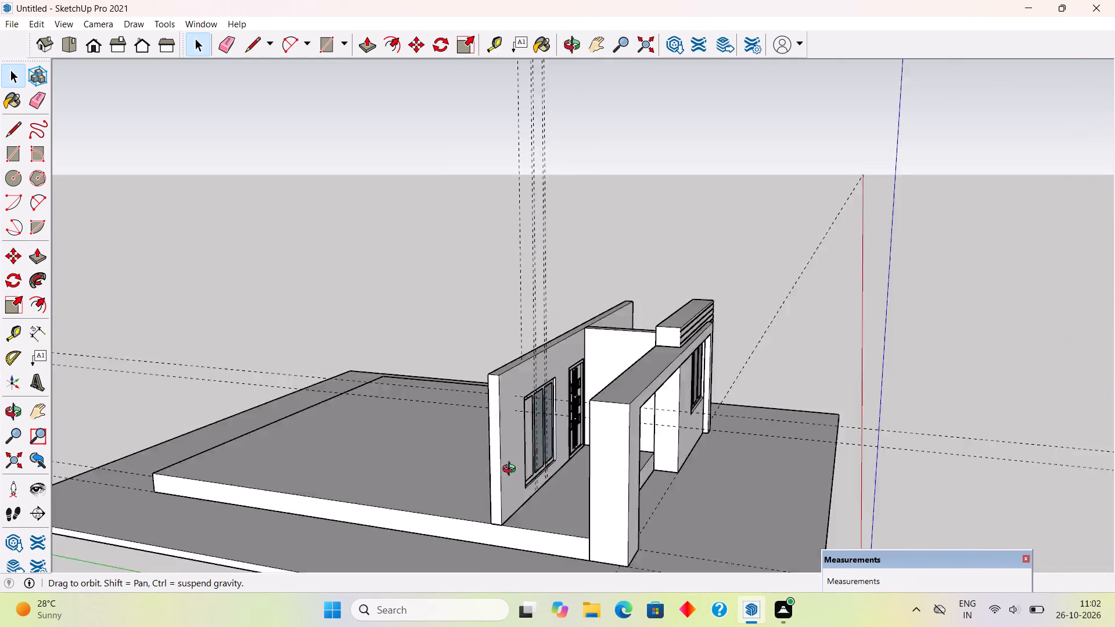
middle_click_drag(512, 470, 322, 471)
middle_click_drag(663, 402, 620, 341)
scroll(689, 377, "up", 3)
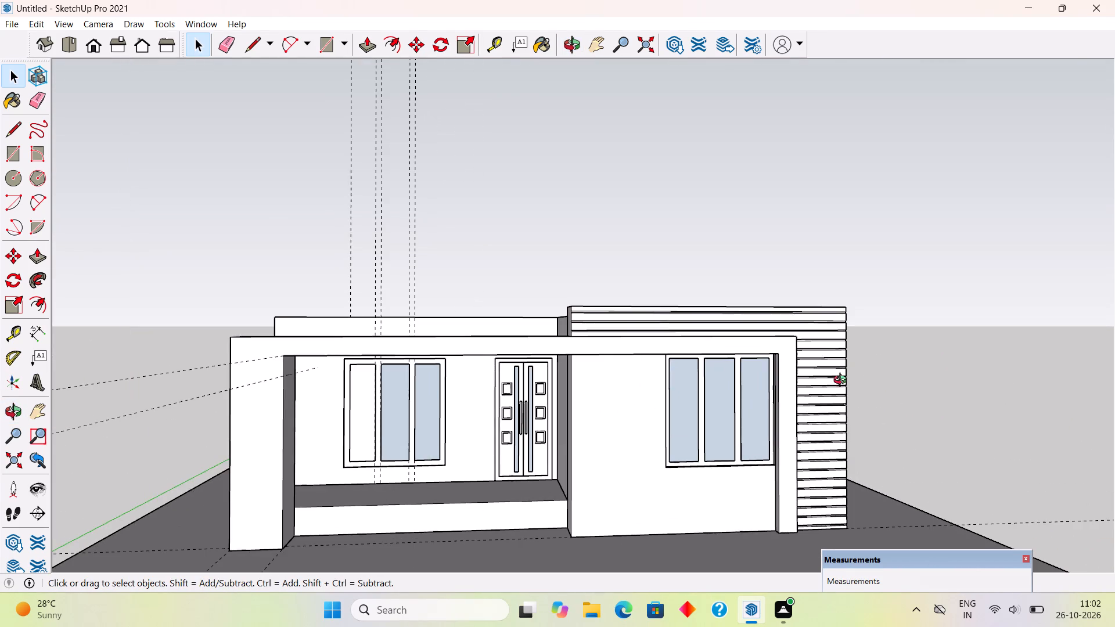
middle_click_drag(843, 381, 800, 402)
scroll(800, 402, "up", 2)
scroll(778, 377, "down", 4)
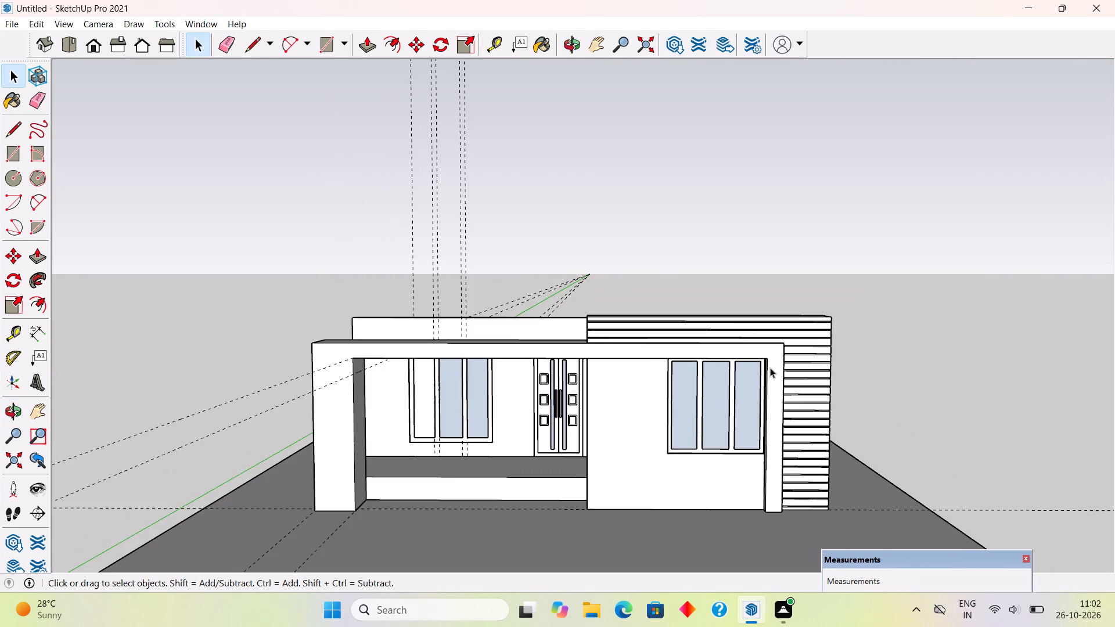
scroll(697, 563, "up", 5)
scroll(688, 511, "up", 2)
middle_click_drag(677, 438, 699, 504)
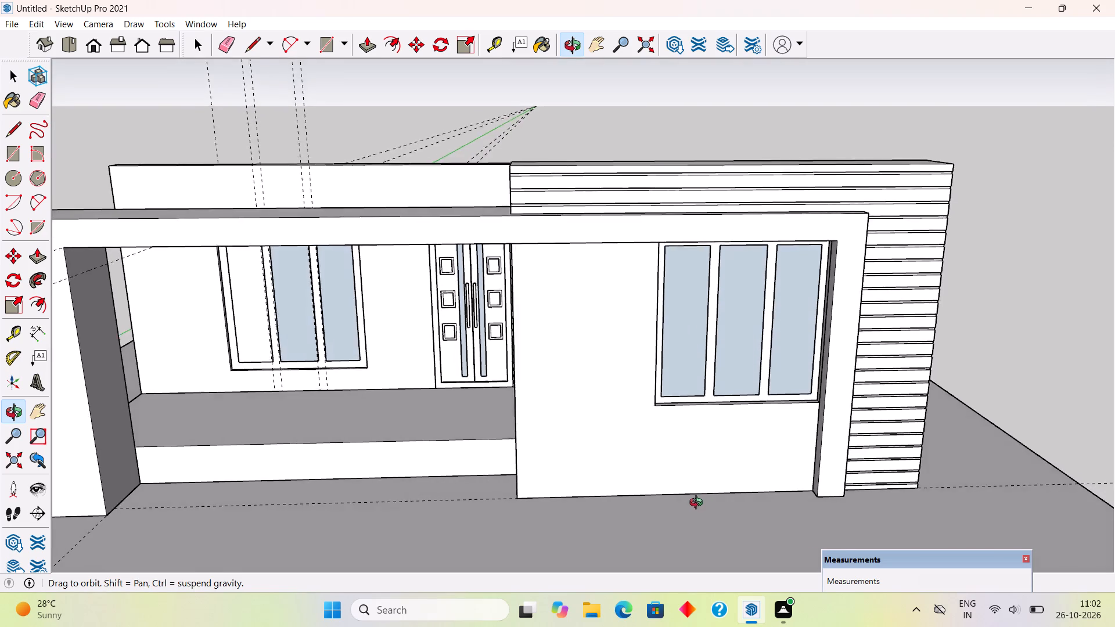
middle_click_drag(699, 504, 699, 505)
scroll(699, 505, "down", 6)
middle_click_drag(690, 473, 746, 408)
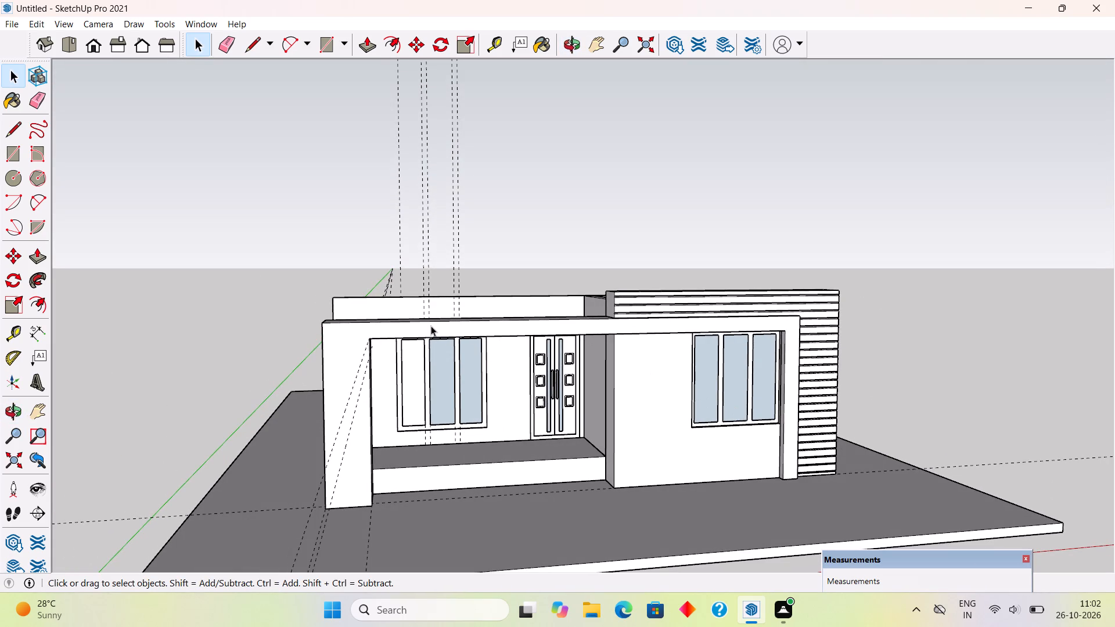
middle_click_drag(430, 325, 826, 424)
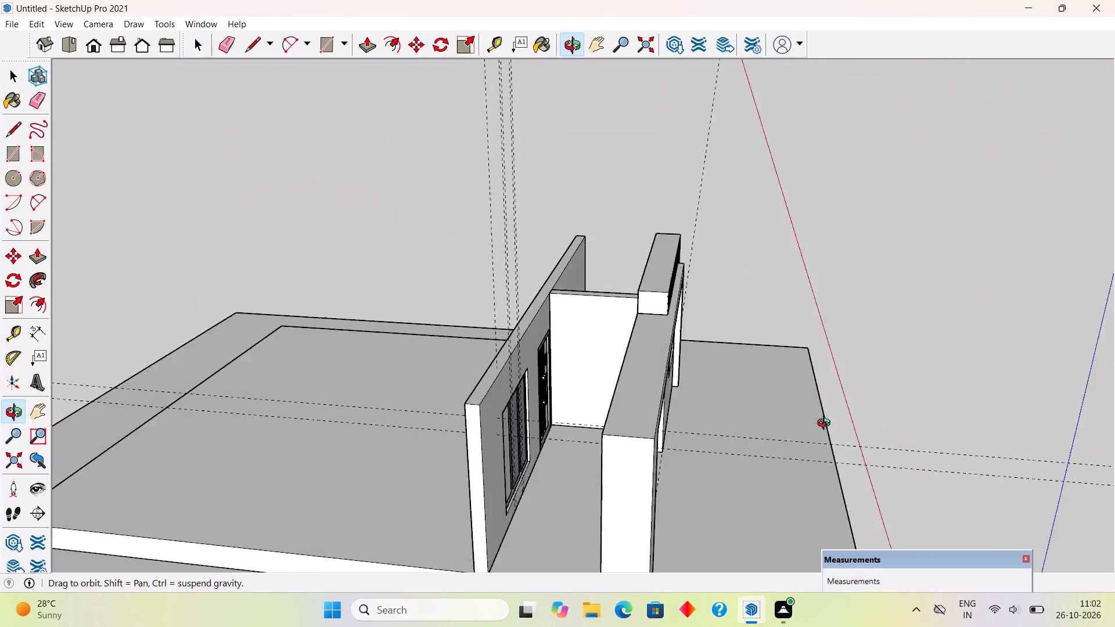
middle_click_drag(826, 424, 594, 330)
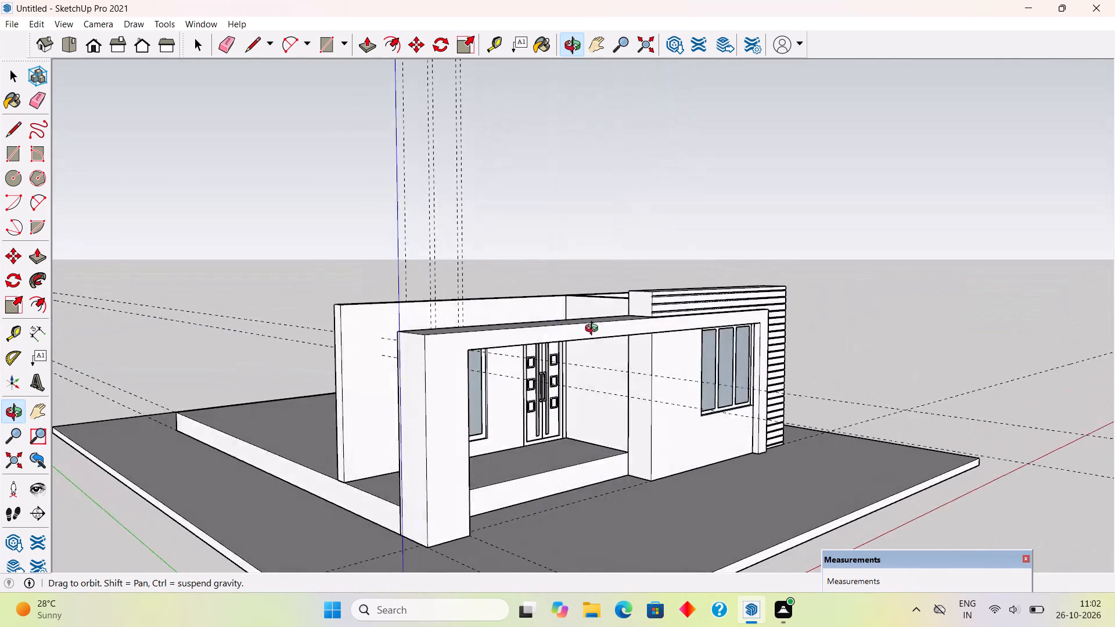
middle_click_drag(594, 330, 528, 323)
scroll(528, 323, "up", 1)
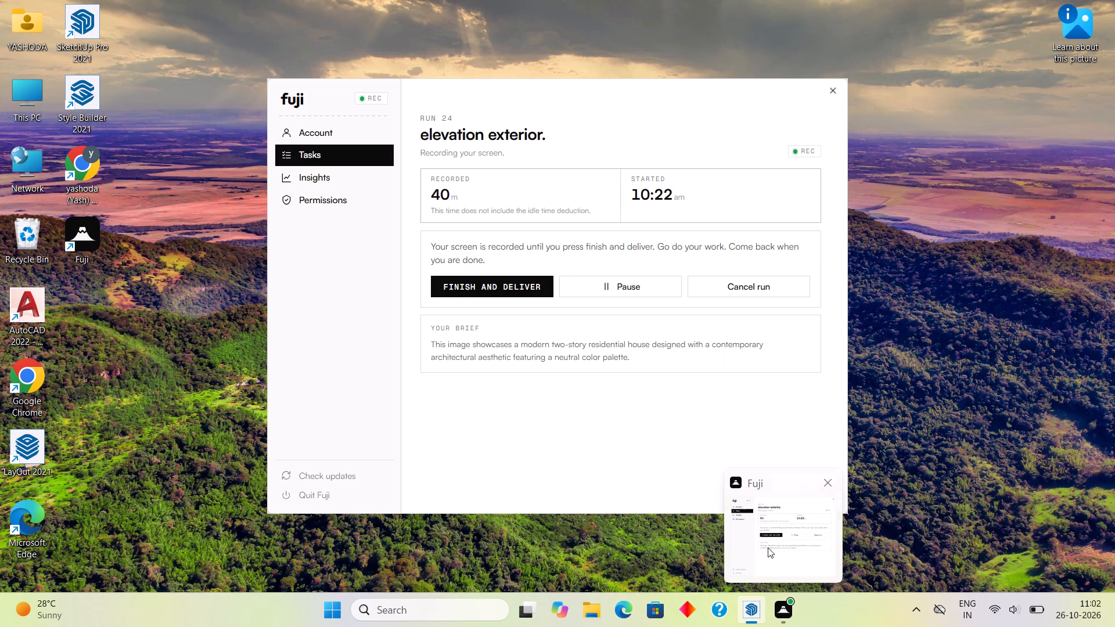
scroll(547, 445, "down", 3)
scroll(534, 427, "up", 5)
middle_click_drag(541, 460, 359, 419)
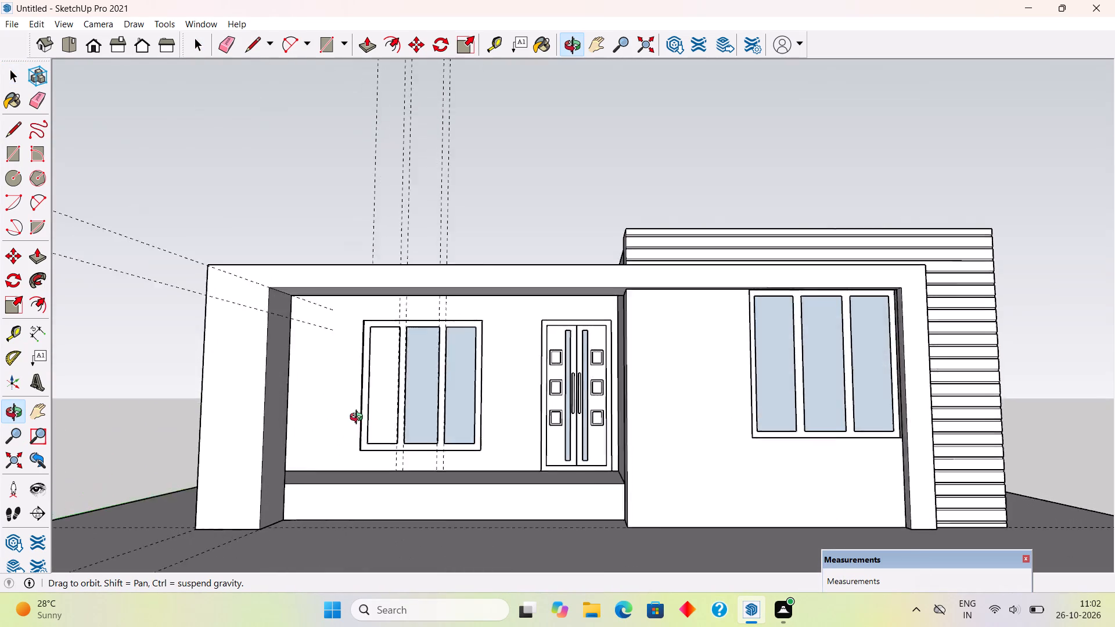
middle_click_drag(359, 419, 398, 453)
scroll(392, 431, "down", 2)
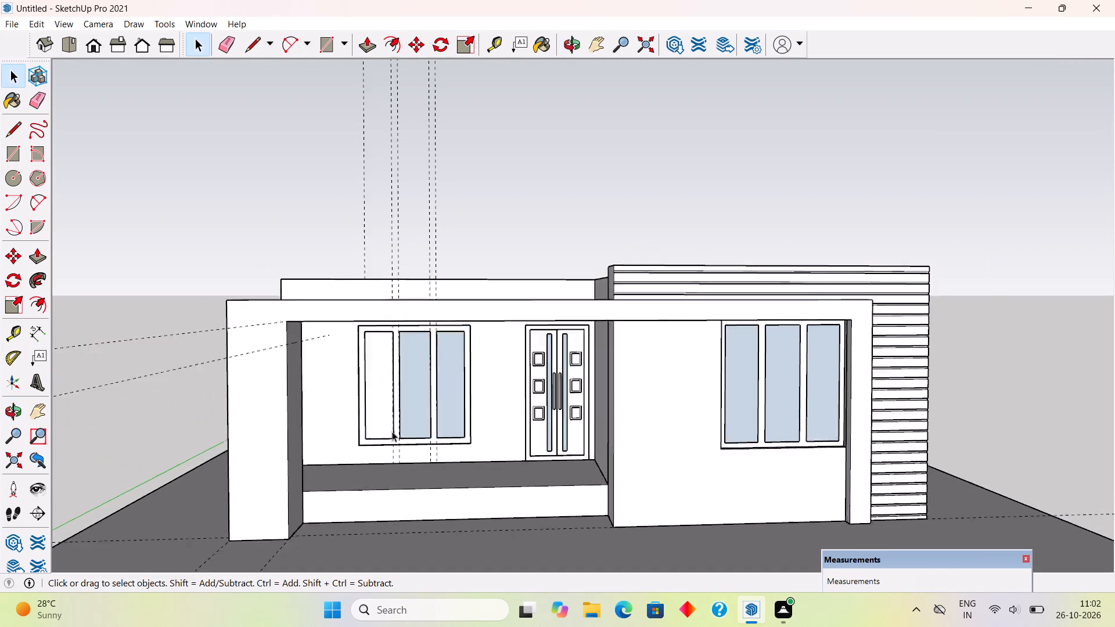
scroll(392, 431, "down", 2)
middle_click_drag(392, 449, 527, 446)
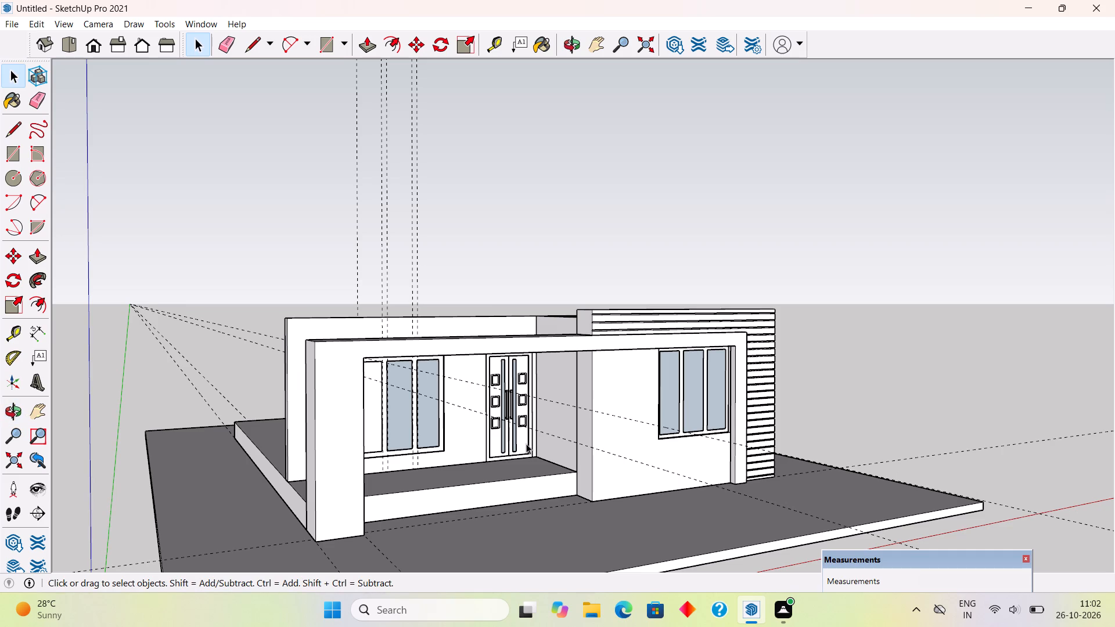
middle_click_drag(545, 477, 602, 489)
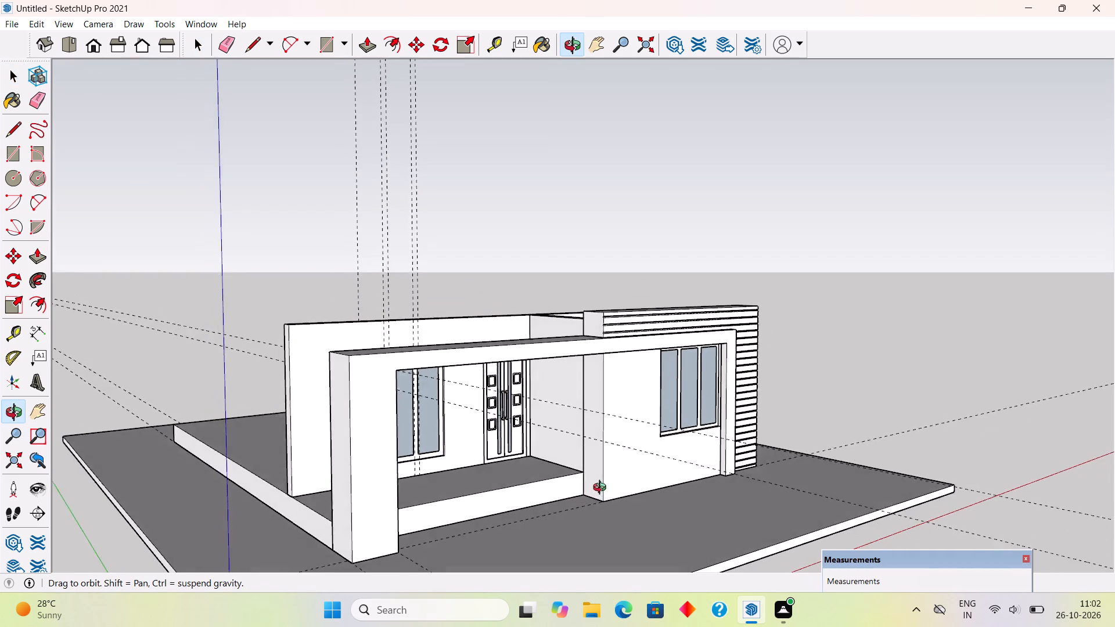
middle_click_drag(602, 489, 637, 454)
scroll(650, 439, "down", 3)
middle_click_drag(531, 473, 538, 515)
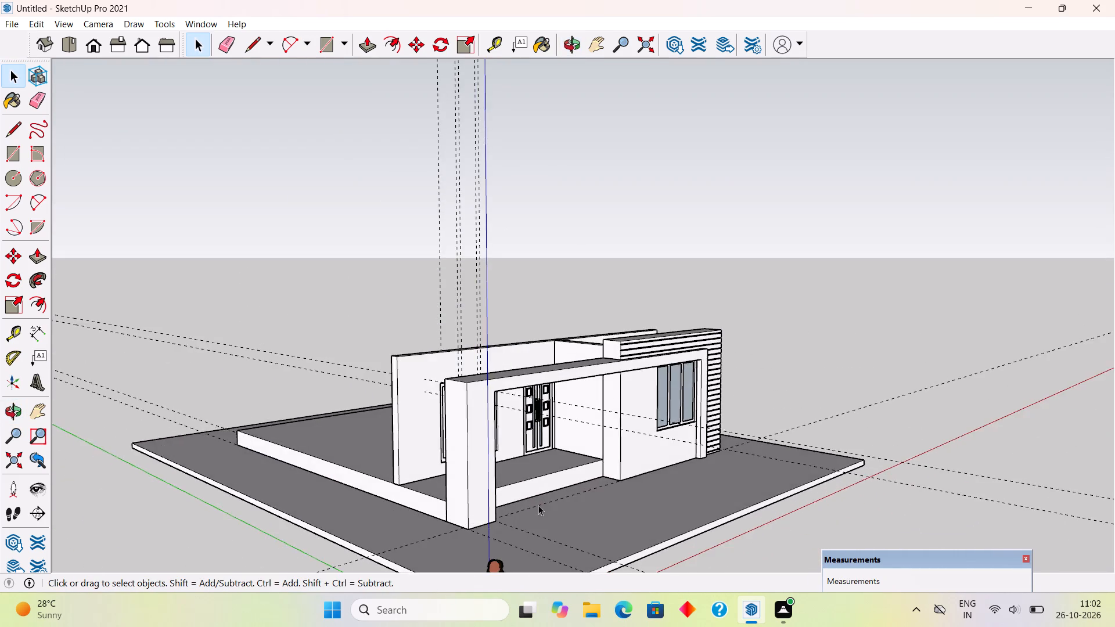
Delete the human scale figure standing at the front corner of the base slab.
scroll(531, 456, "down", 3)
left_click(510, 551)
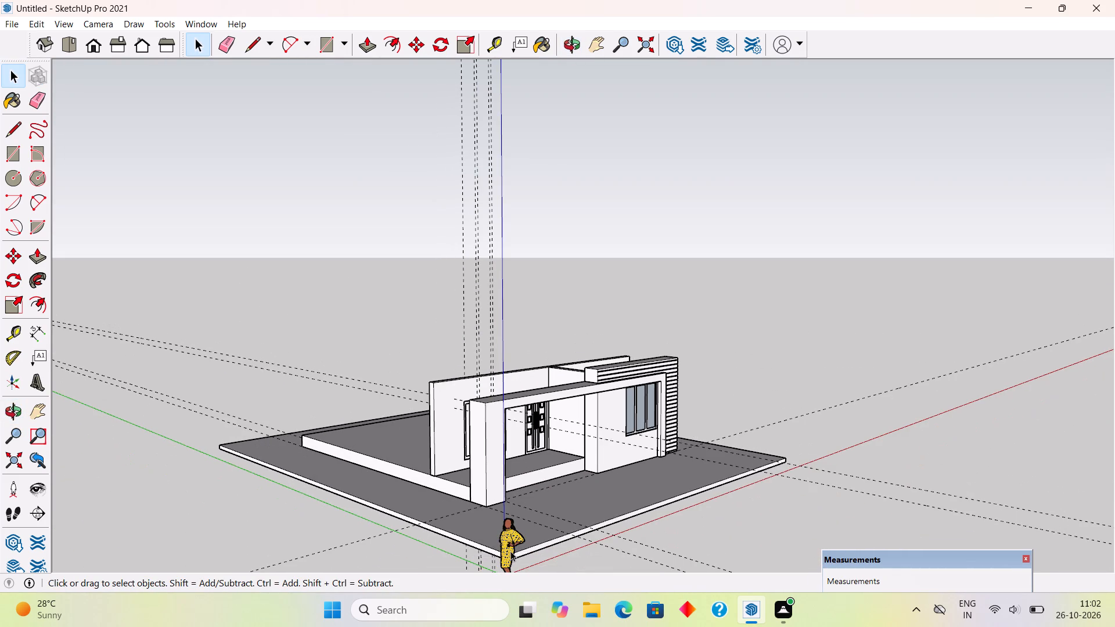
key("Delete")
Open the grooved front block's group and draw a 2' line across its end face where it meets the porch beam's top.
middle_click_drag(563, 440, 580, 430)
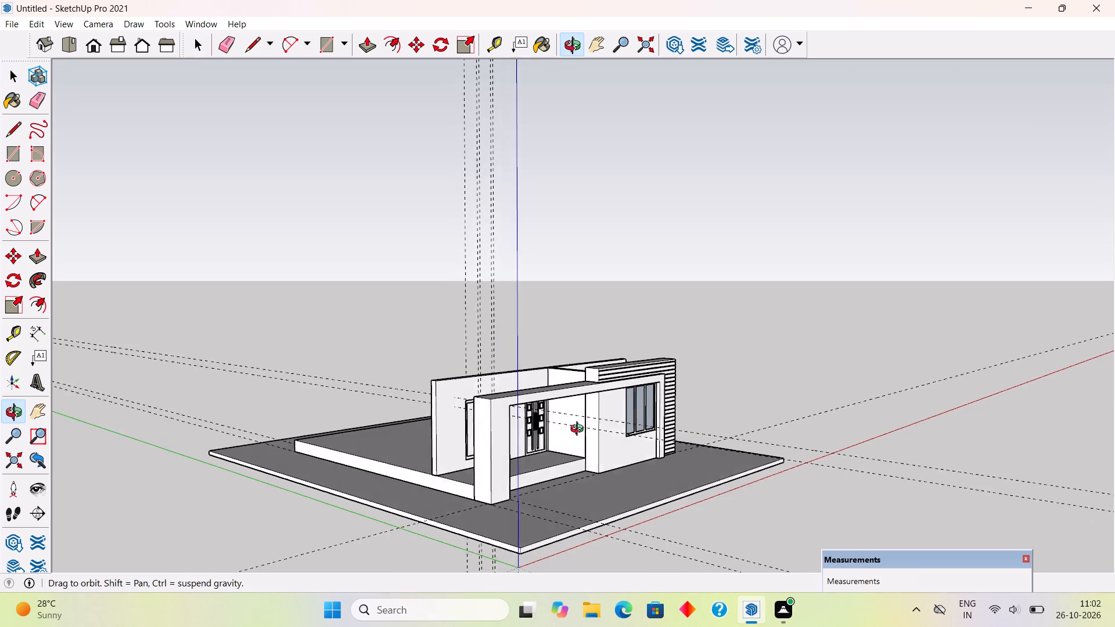
middle_click_drag(580, 430, 678, 442)
scroll(556, 492, "up", 6)
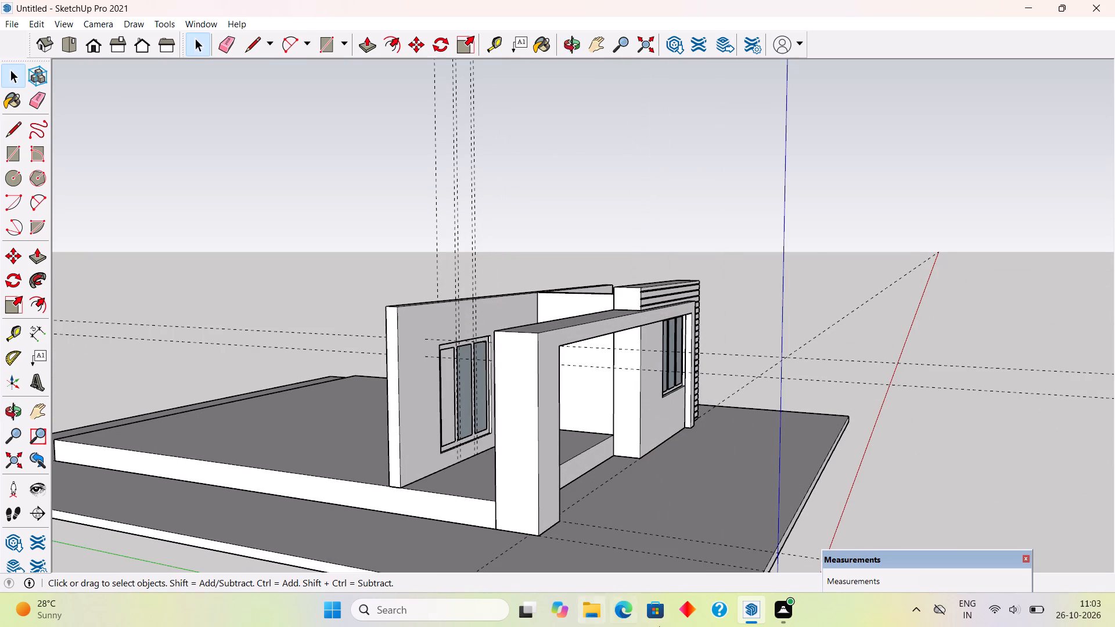
middle_click_drag(650, 424, 599, 417)
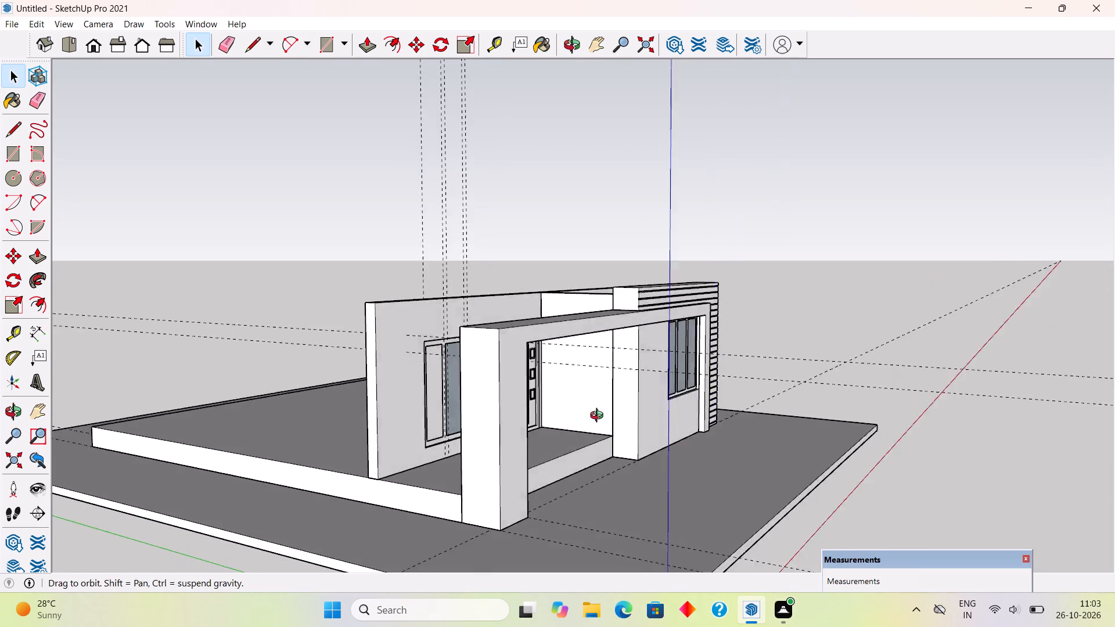
middle_click_drag(599, 417, 514, 359)
scroll(516, 361, "up", 2)
middle_click_drag(516, 362, 399, 400)
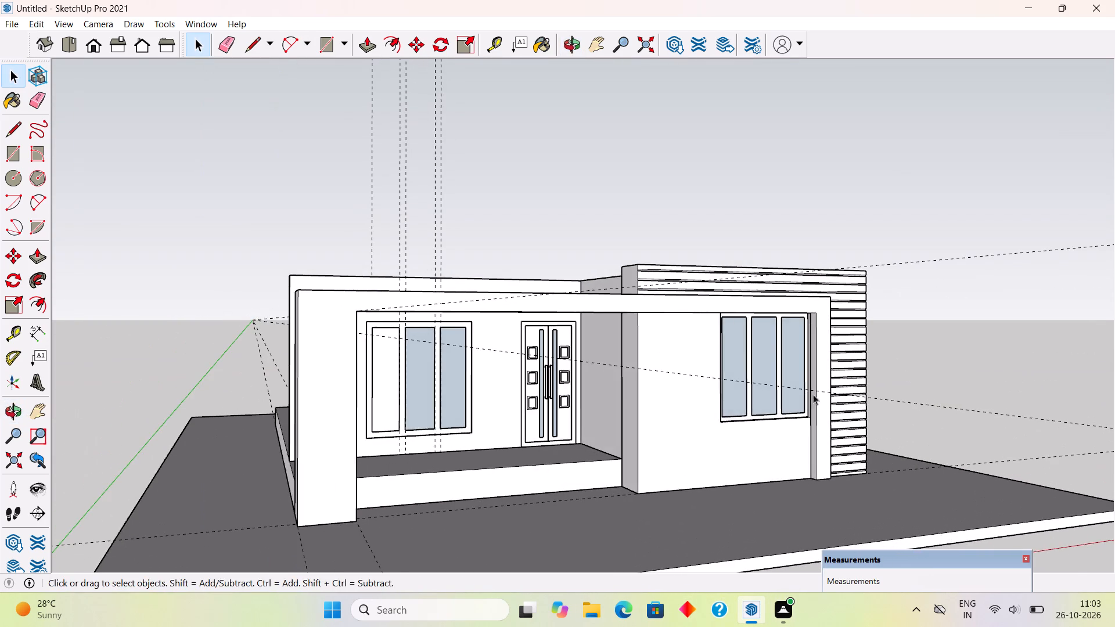
middle_click_drag(808, 402, 739, 430)
scroll(739, 430, "up", 1)
middle_click_drag(739, 430, 958, 614)
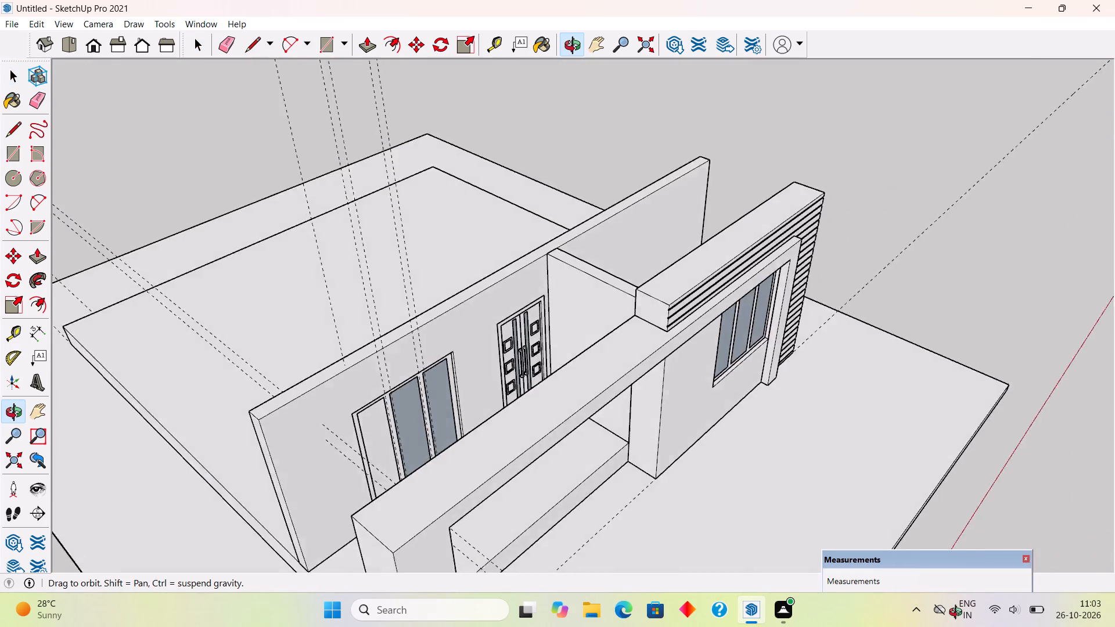
middle_click_drag(958, 614, 1000, 574)
scroll(653, 289, "up", 4)
triple_click(657, 293)
scroll(693, 343, "up", 2)
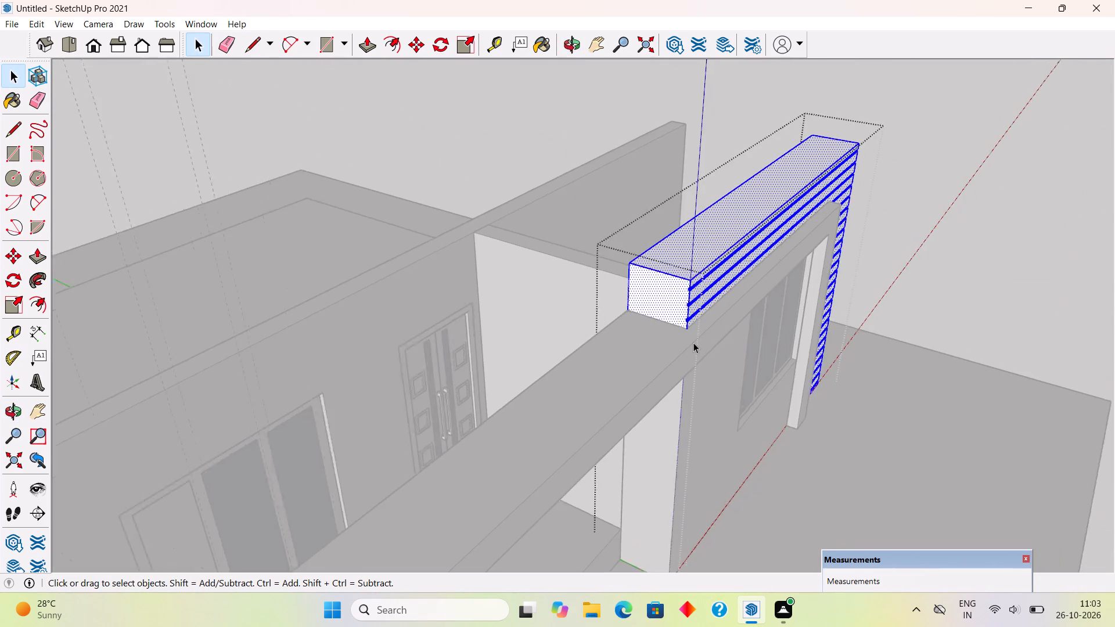
scroll(693, 343, "up", 3)
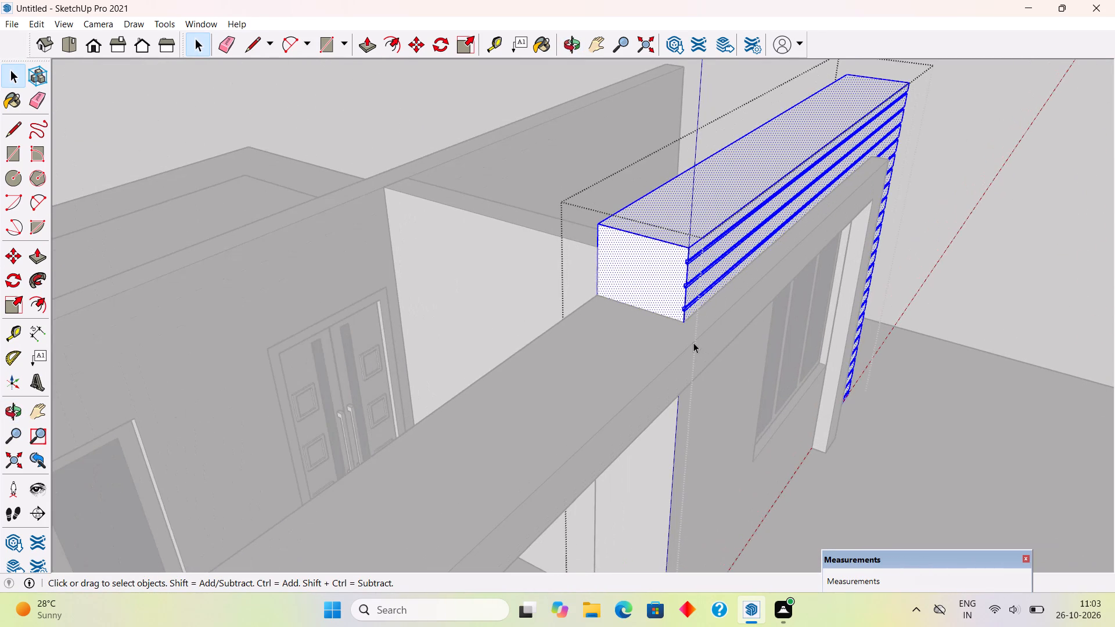
middle_click_drag(656, 309, 731, 312)
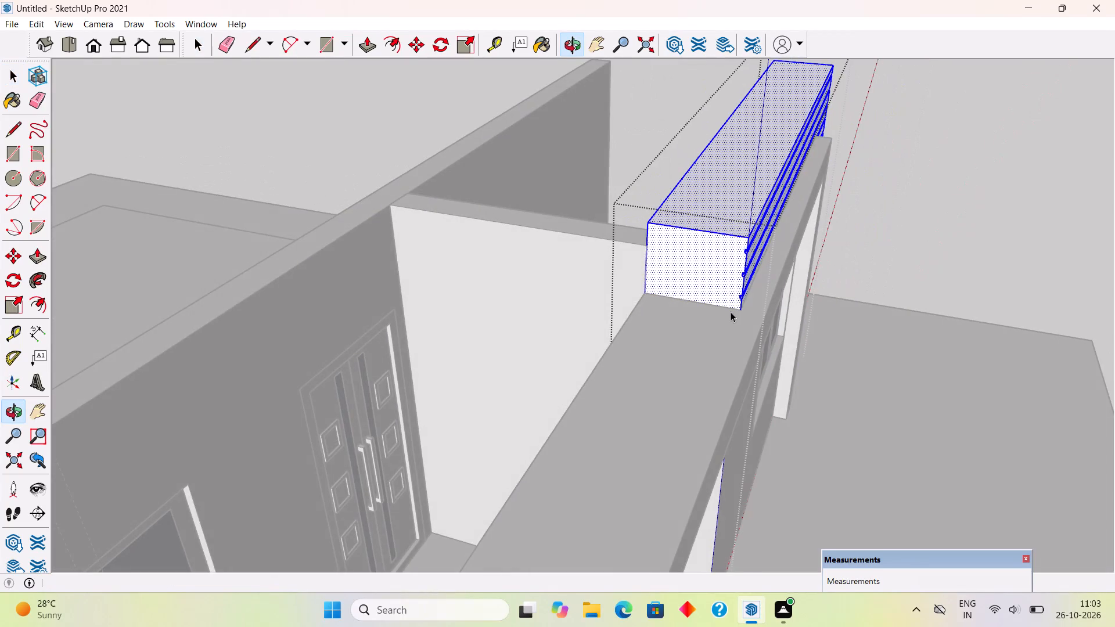
scroll(731, 312, "up", 5)
key("l")
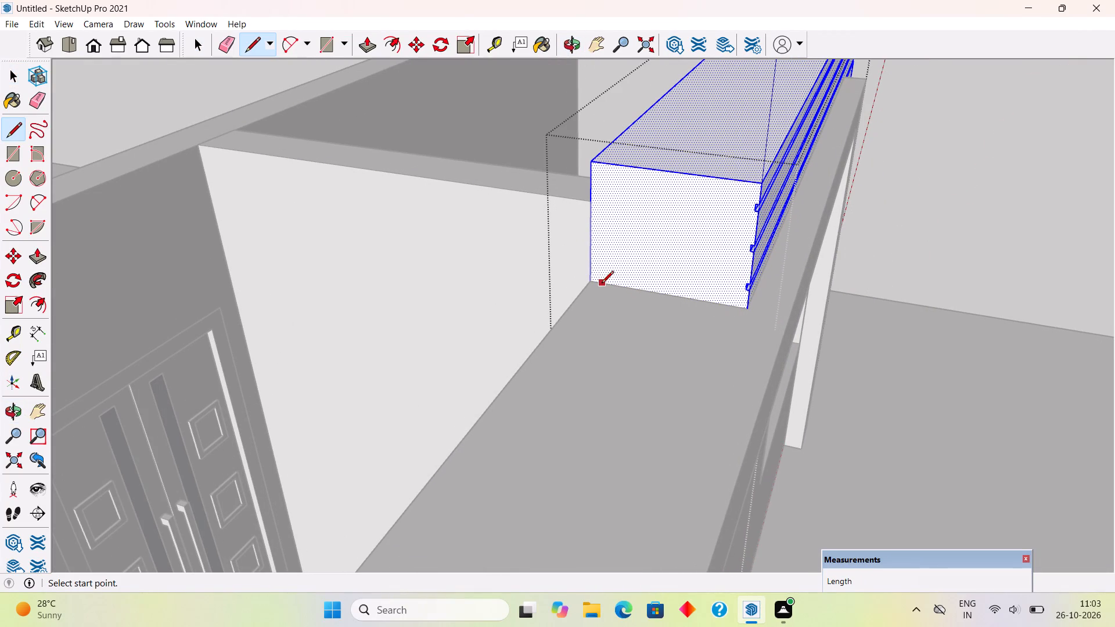
left_click(591, 280)
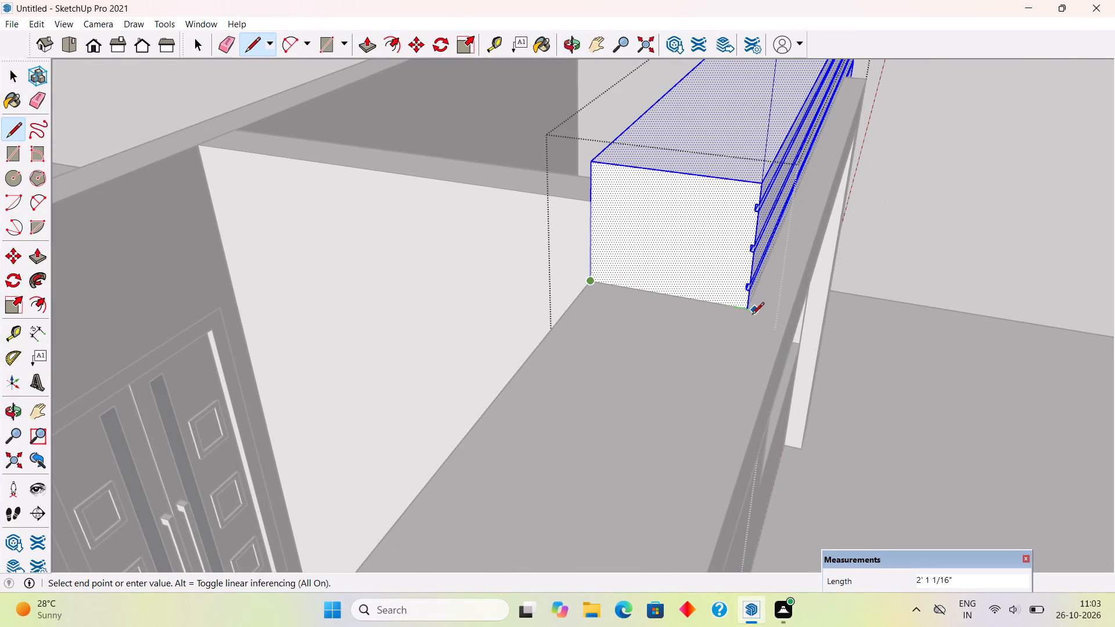
left_click(747, 309)
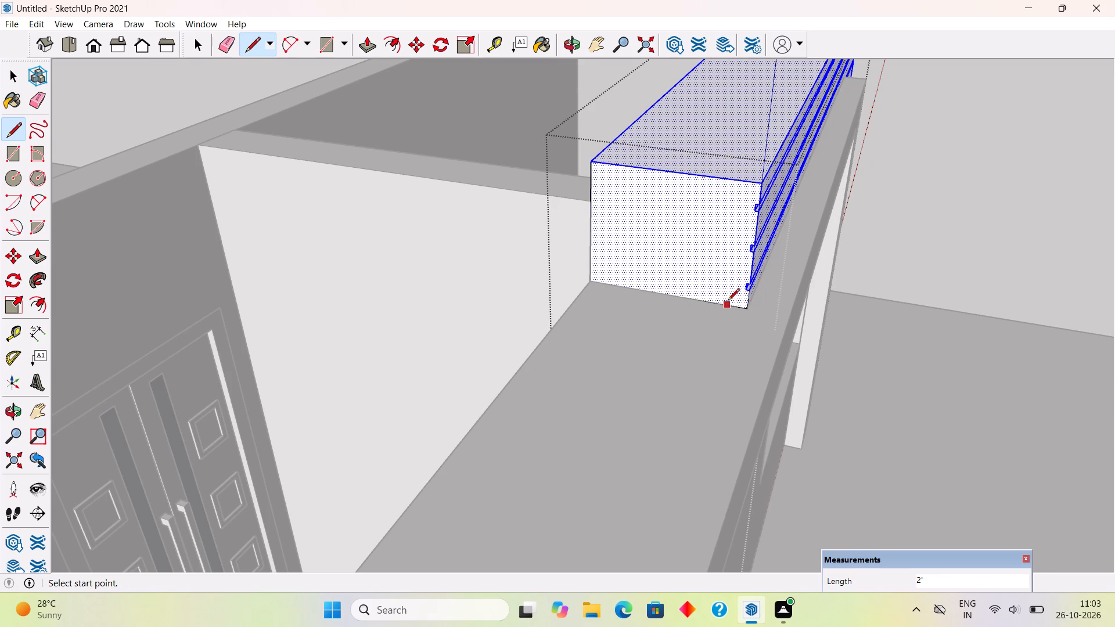
Pull the grooved block's end face above the beam 16' 10" along the porch to the column's outer side.
key("p")
left_click(708, 278)
scroll(629, 321, "down", 15)
scroll(629, 321, "down", 9)
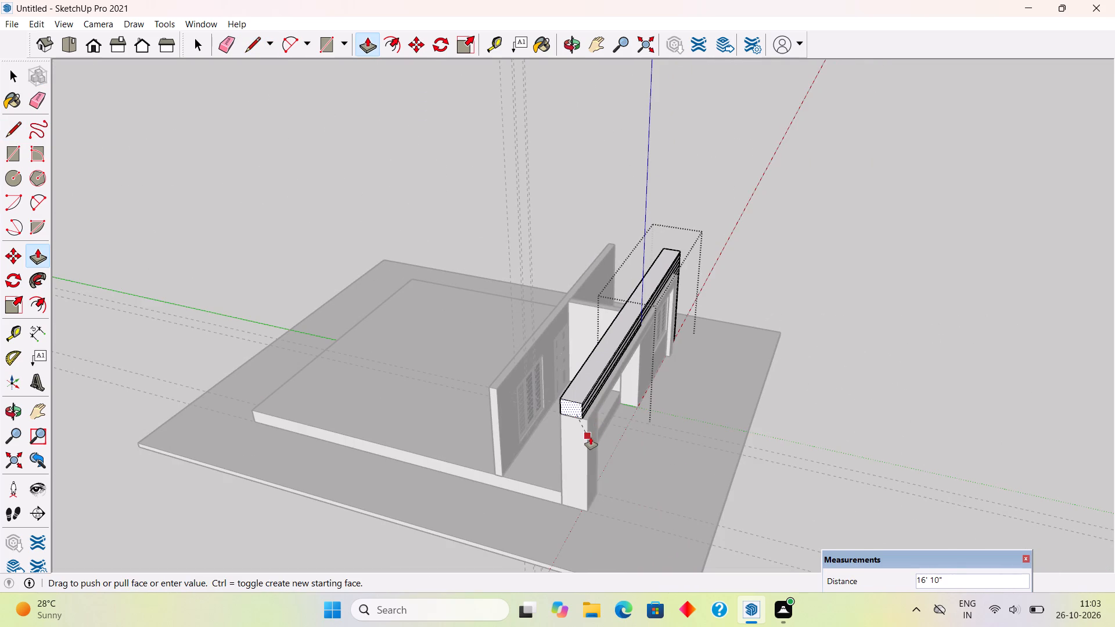
left_click(591, 437)
middle_click_drag(503, 245, 287, 81)
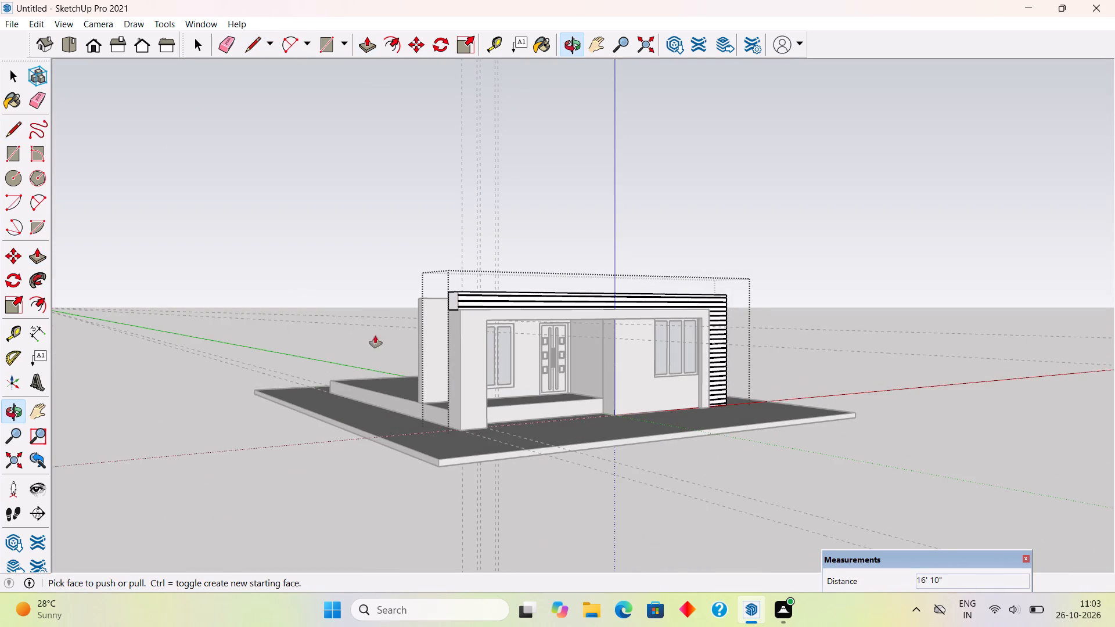
Push the grooved block's end face above the porch beam back about 10' 2 3/4" and leave its group.
middle_click_drag(443, 336, 748, 489)
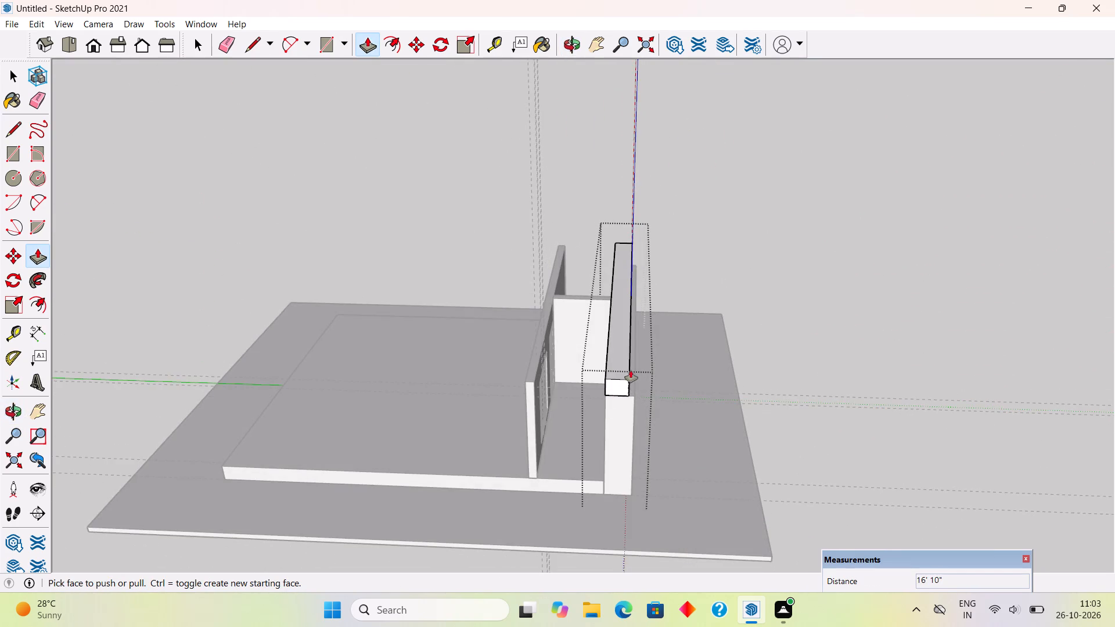
scroll(631, 370, "up", 3)
left_click(611, 387)
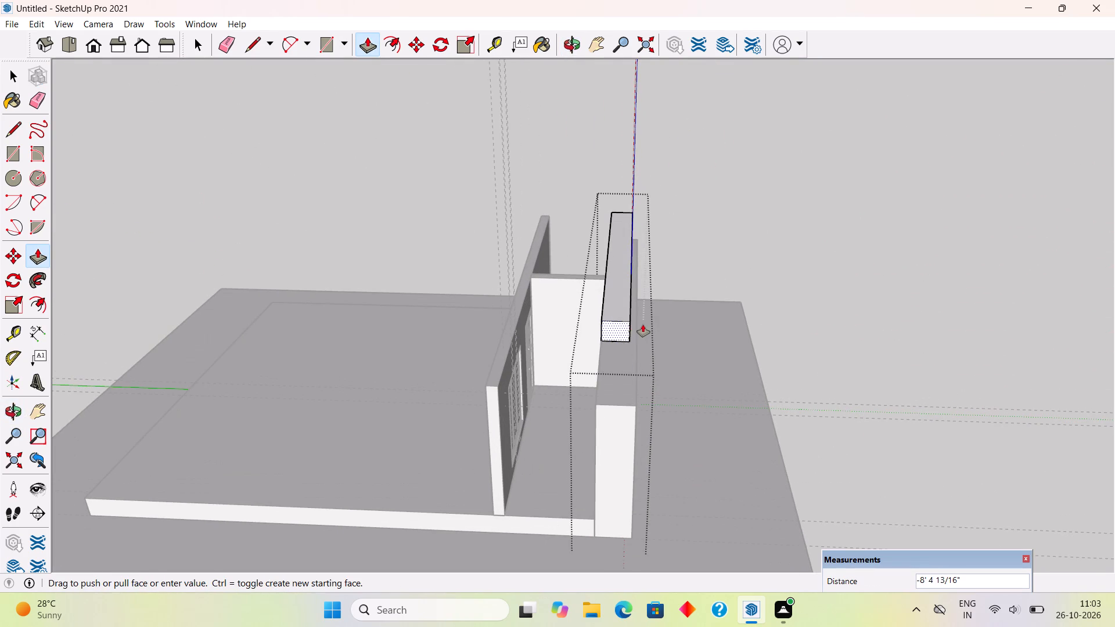
middle_click_drag(643, 325, 362, 324)
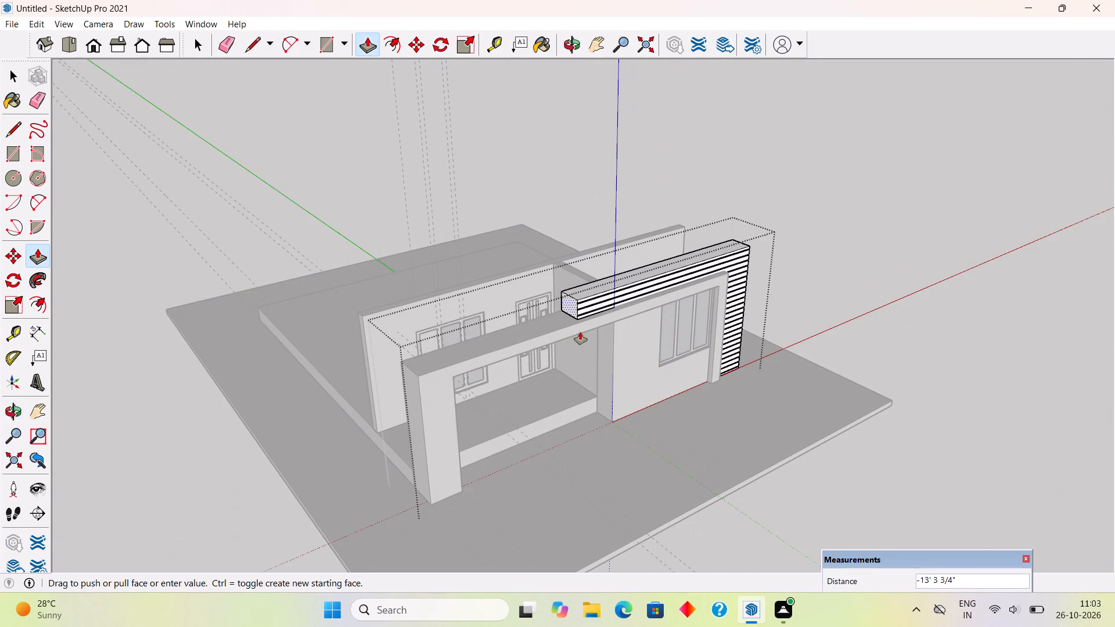
left_click(542, 333)
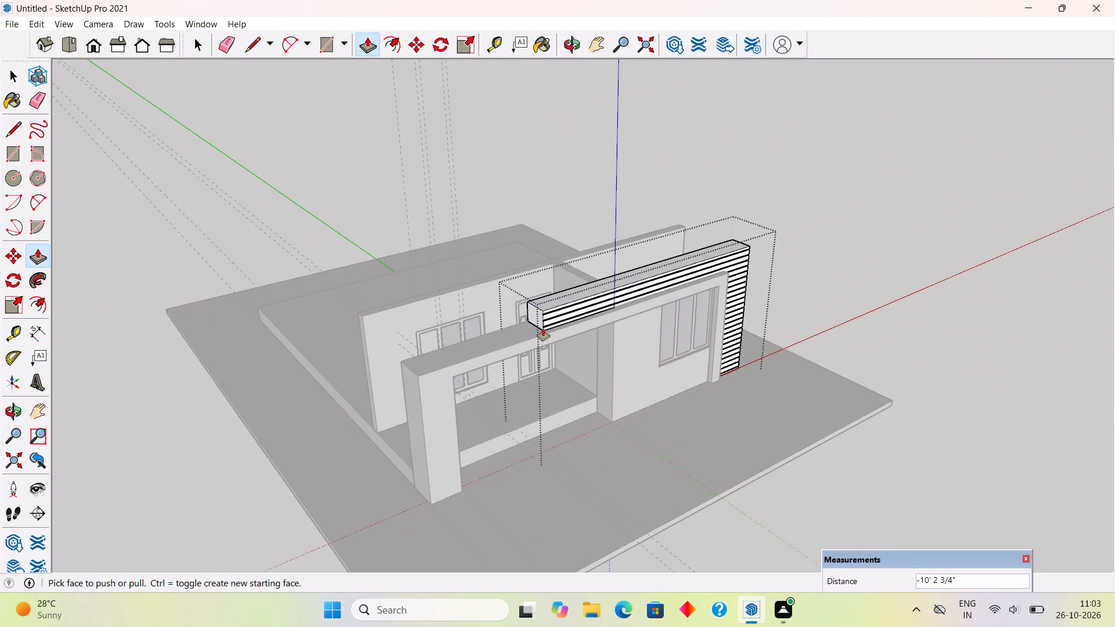
key("space")
left_click(580, 201)
Examine the shortened grooved block against the porch frame and facade from the front, both sides and above.
middle_click_drag(702, 413, 673, 356)
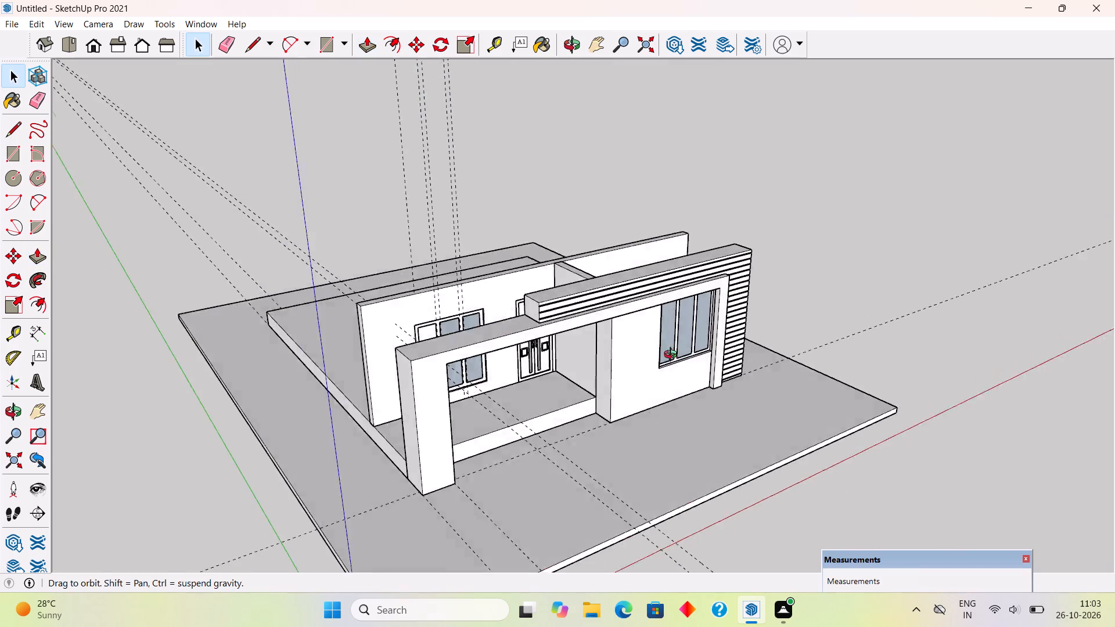
middle_click_drag(673, 356, 508, 298)
scroll(494, 298, "up", 1)
middle_click_drag(497, 322, 526, 301)
scroll(528, 300, "up", 1)
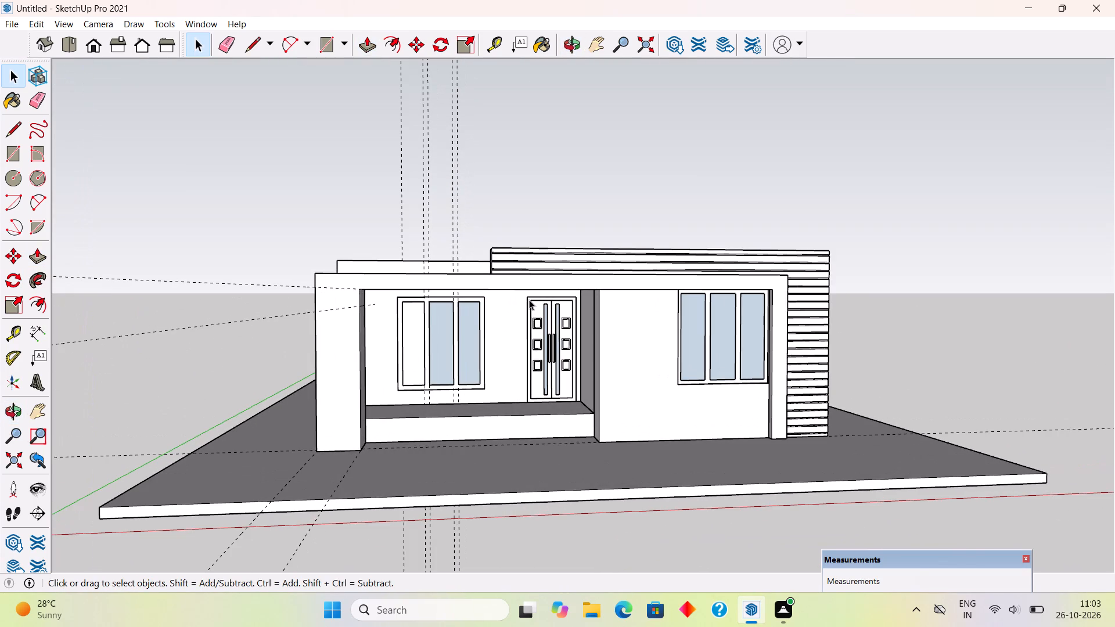
middle_click_drag(517, 289, 223, 366)
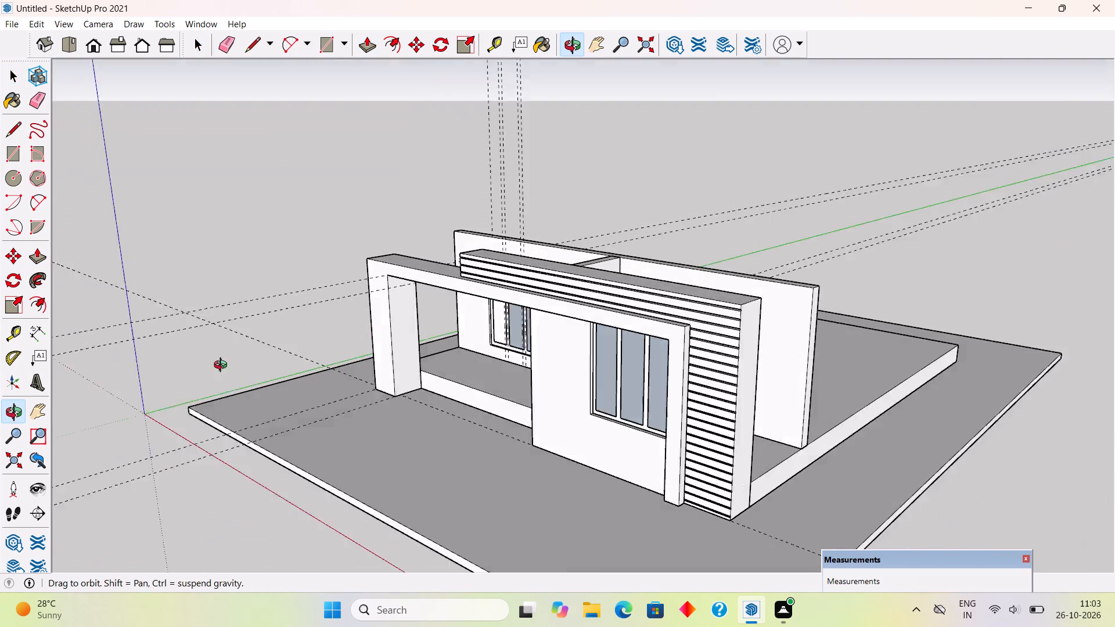
middle_click_drag(223, 366, 737, 307)
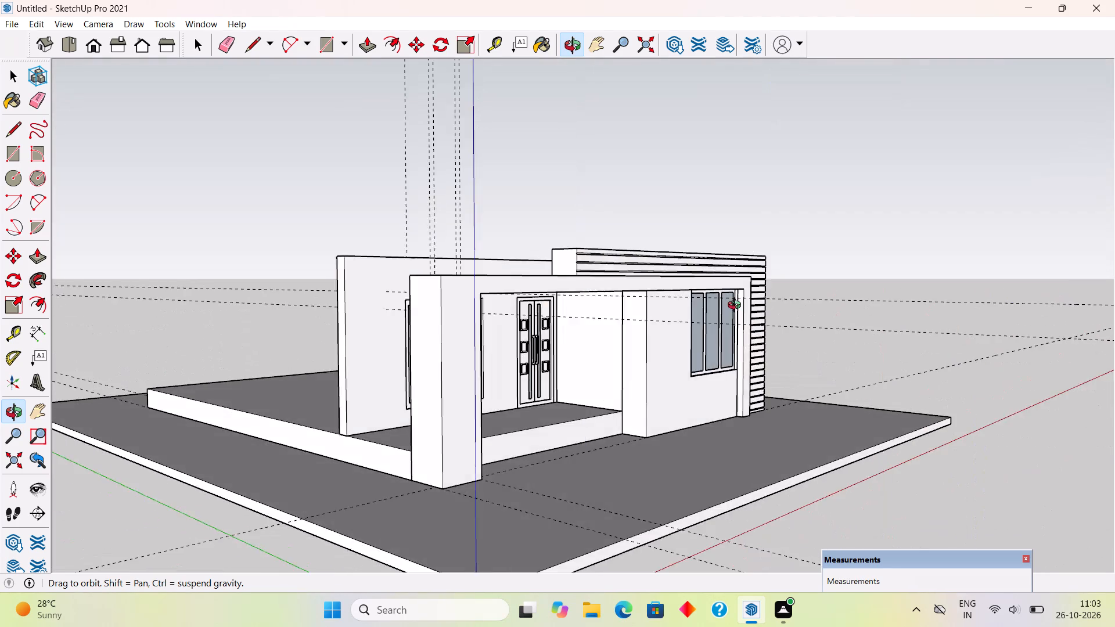
middle_click_drag(737, 307, 726, 361)
scroll(531, 529, "up", 1)
middle_click_drag(503, 529, 422, 526)
scroll(328, 511, "up", 3)
scroll(328, 510, "down", 1)
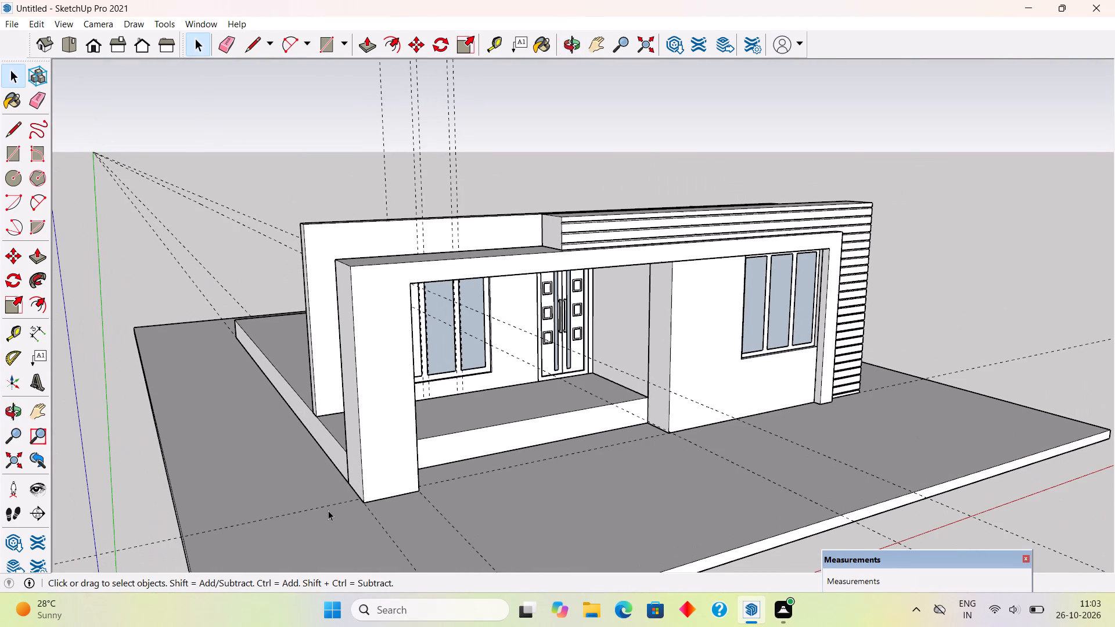
scroll(328, 510, "down", 1)
middle_click_drag(385, 515, 355, 550)
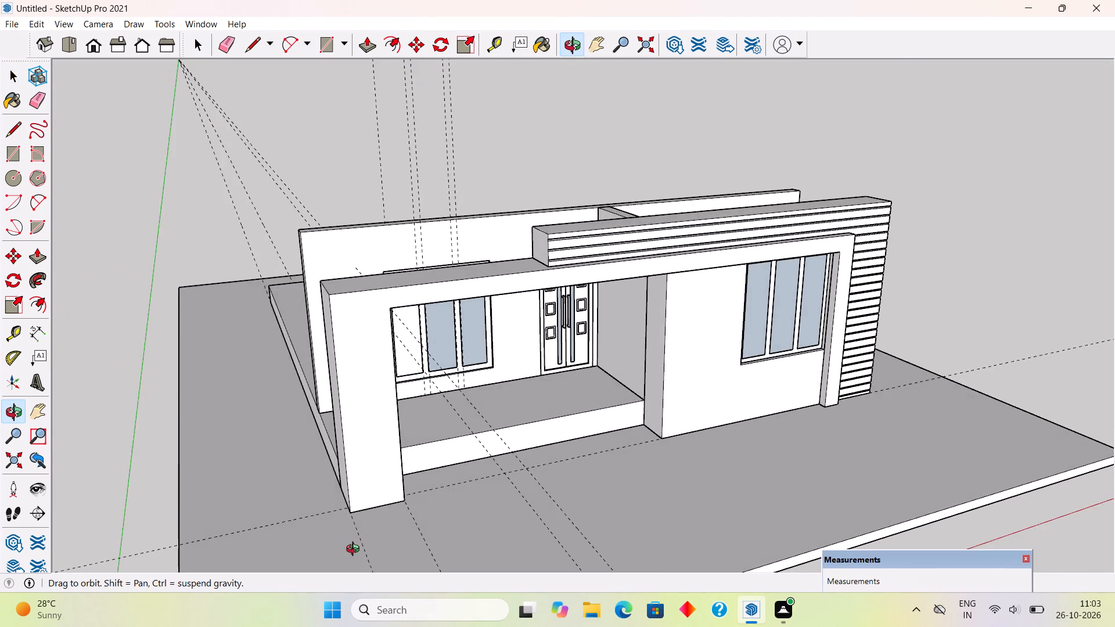
middle_click_drag(355, 550, 398, 529)
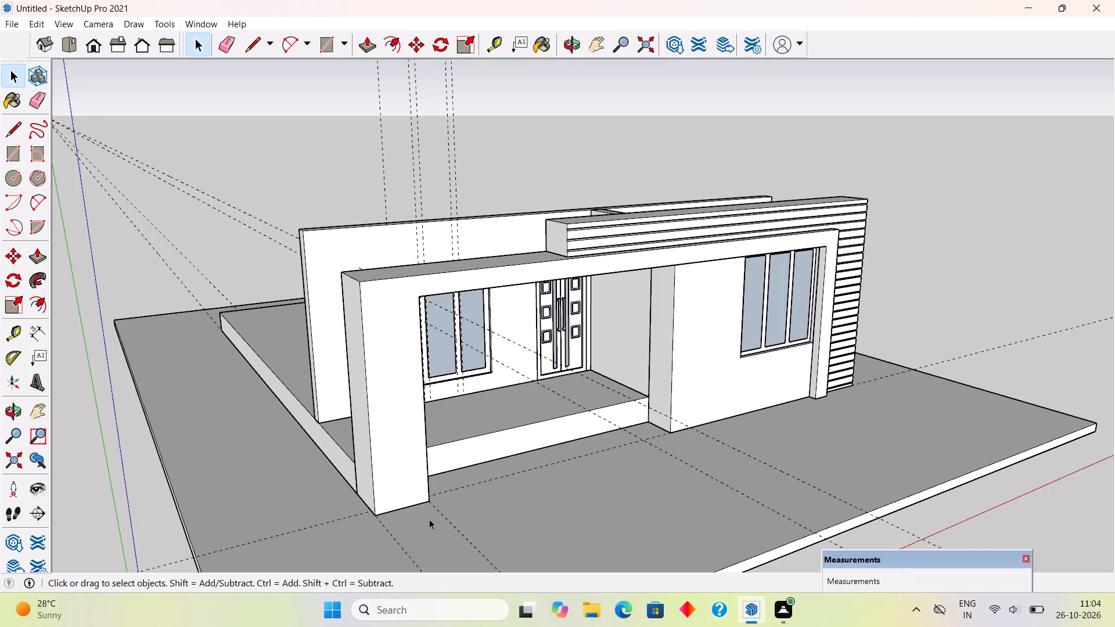
middle_click_drag(429, 519, 362, 536)
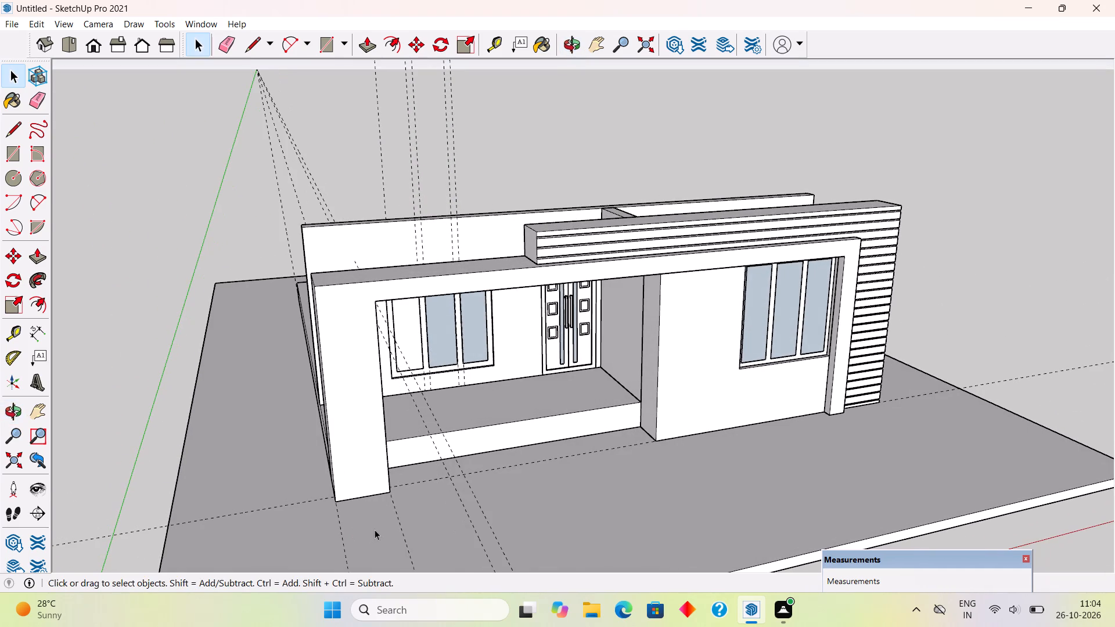
middle_click_drag(380, 527, 427, 512)
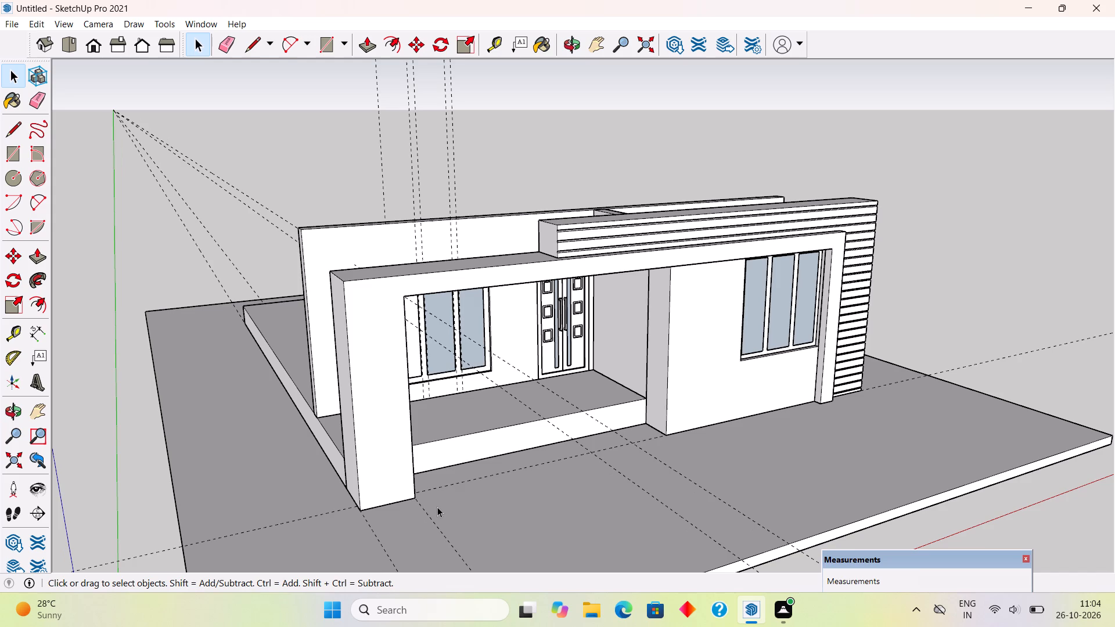
scroll(409, 506, "up", 2)
scroll(425, 497, "down", 3)
middle_click_drag(431, 492, 316, 377)
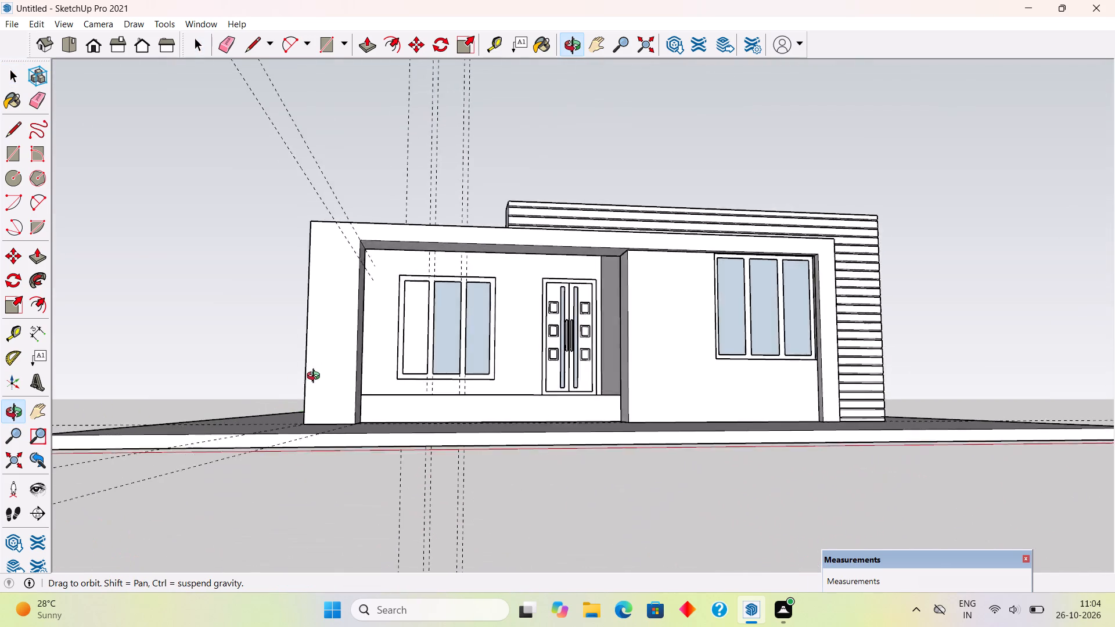
middle_click_drag(316, 377, 283, 438)
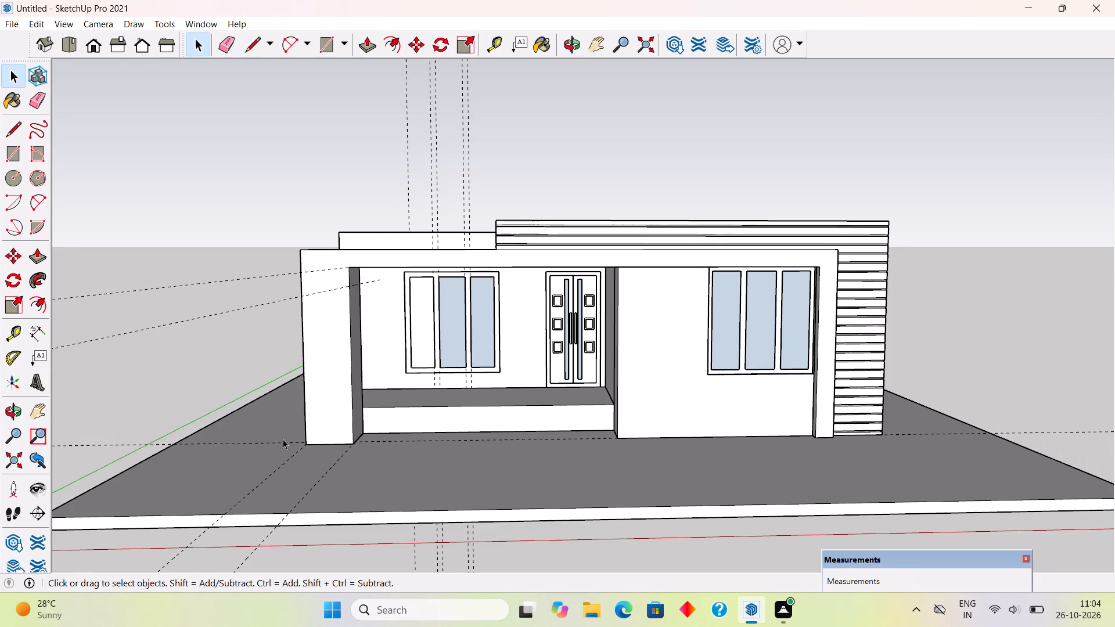
middle_click_drag(428, 376, 600, 320)
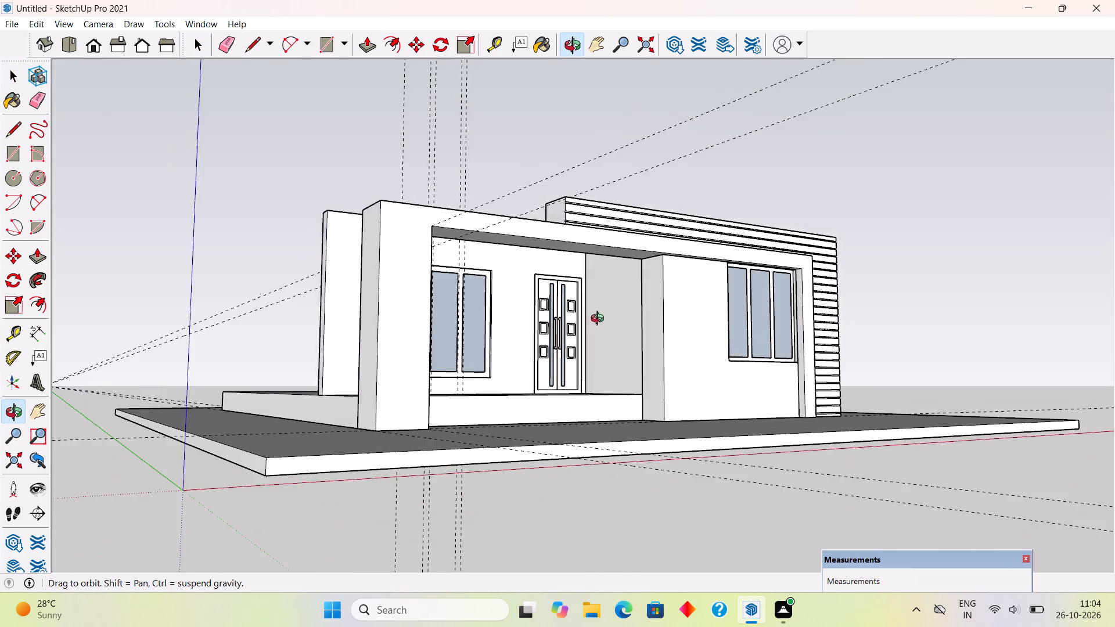
middle_click_drag(600, 320, 654, 453)
scroll(454, 341, "up", 1)
middle_click_drag(454, 341, 462, 403)
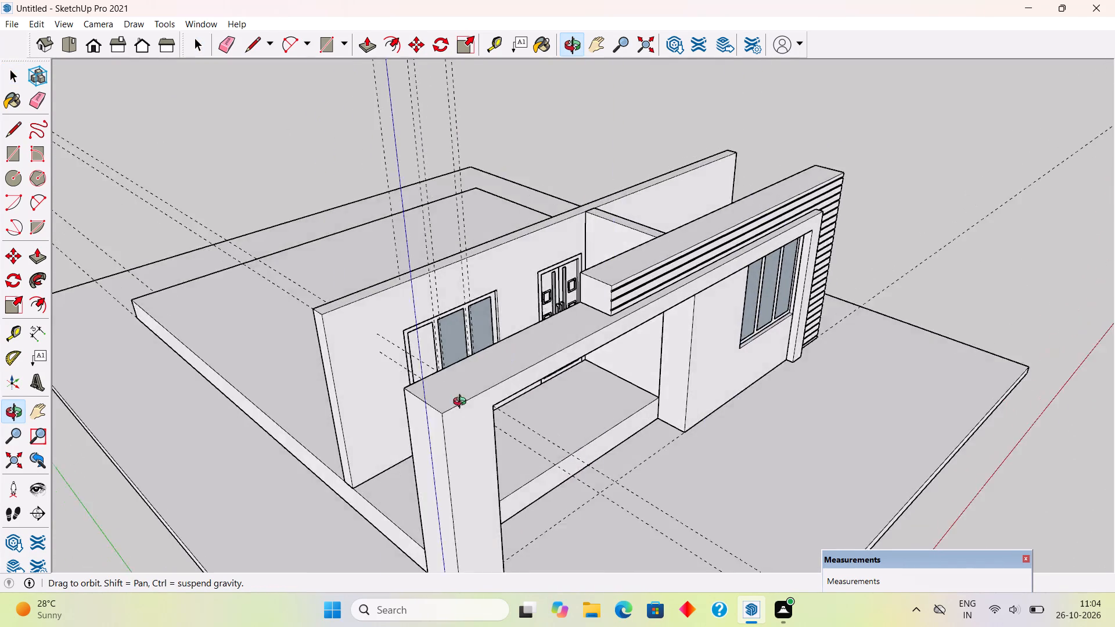
middle_click_drag(462, 403, 420, 388)
scroll(526, 345, "up", 1)
middle_click_drag(631, 278, 600, 268)
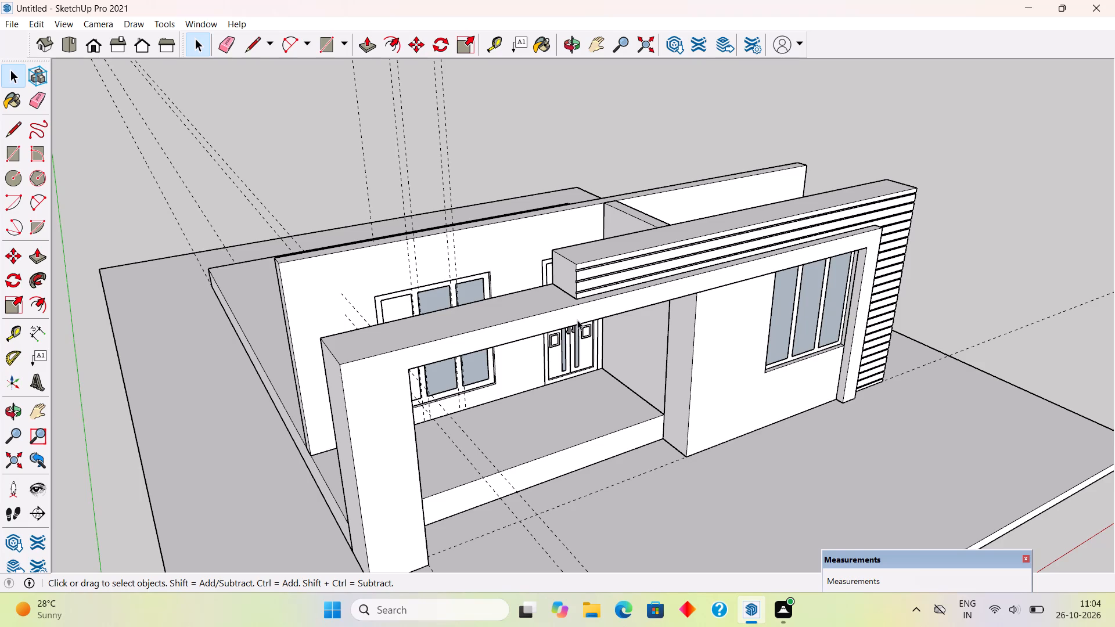
scroll(577, 320, "down", 4)
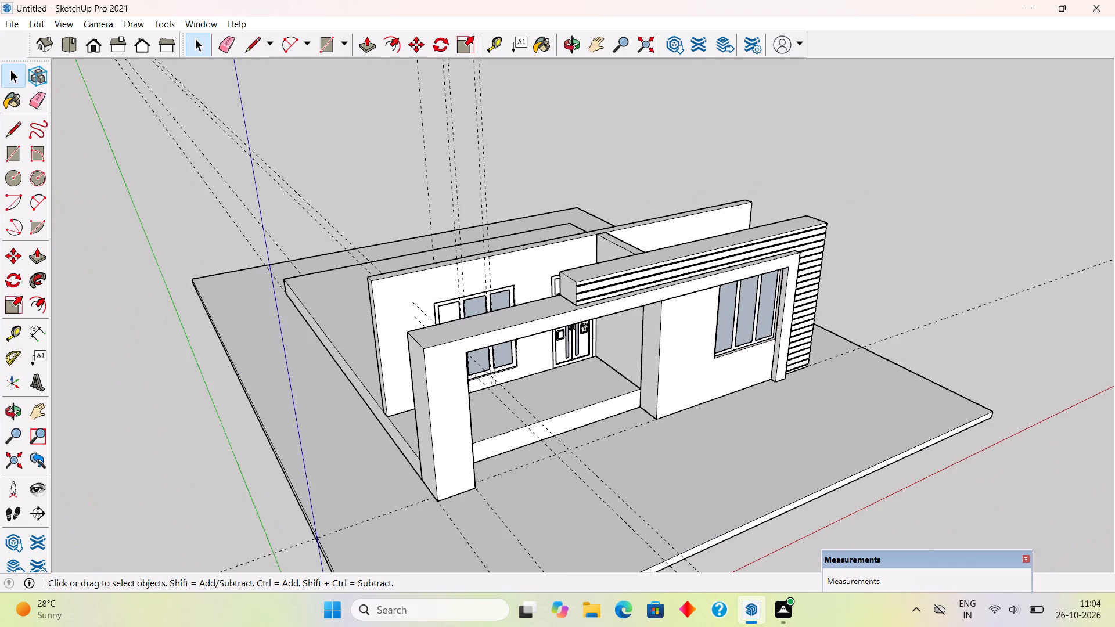
middle_click_drag(649, 285, 630, 203)
scroll(570, 409, "up", 4)
middle_click_drag(411, 404, 336, 415)
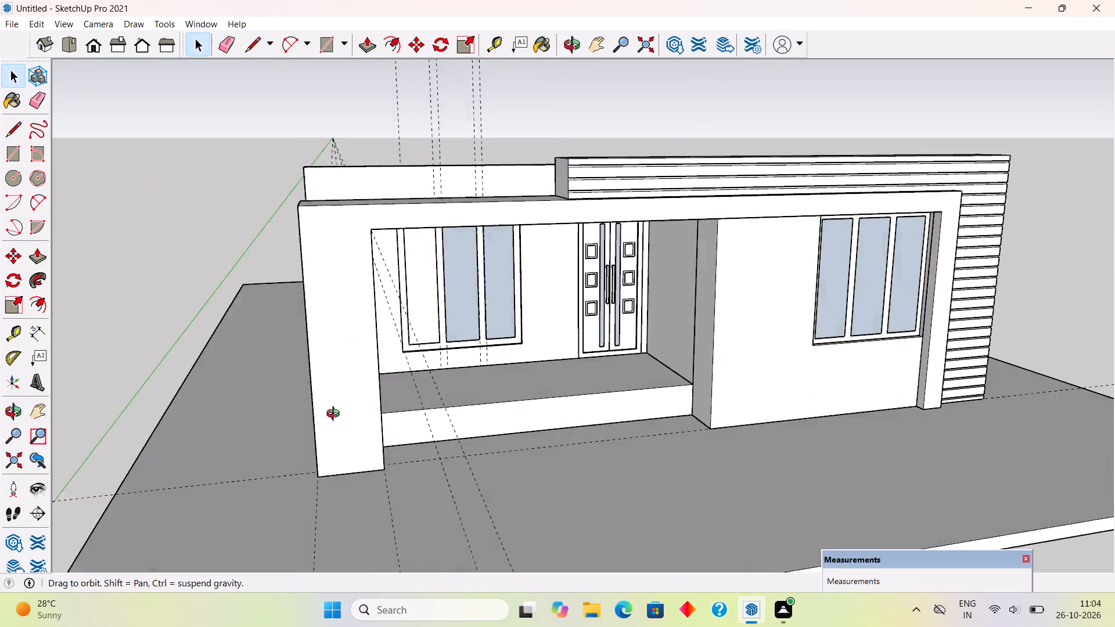
middle_click_drag(336, 415, 386, 402)
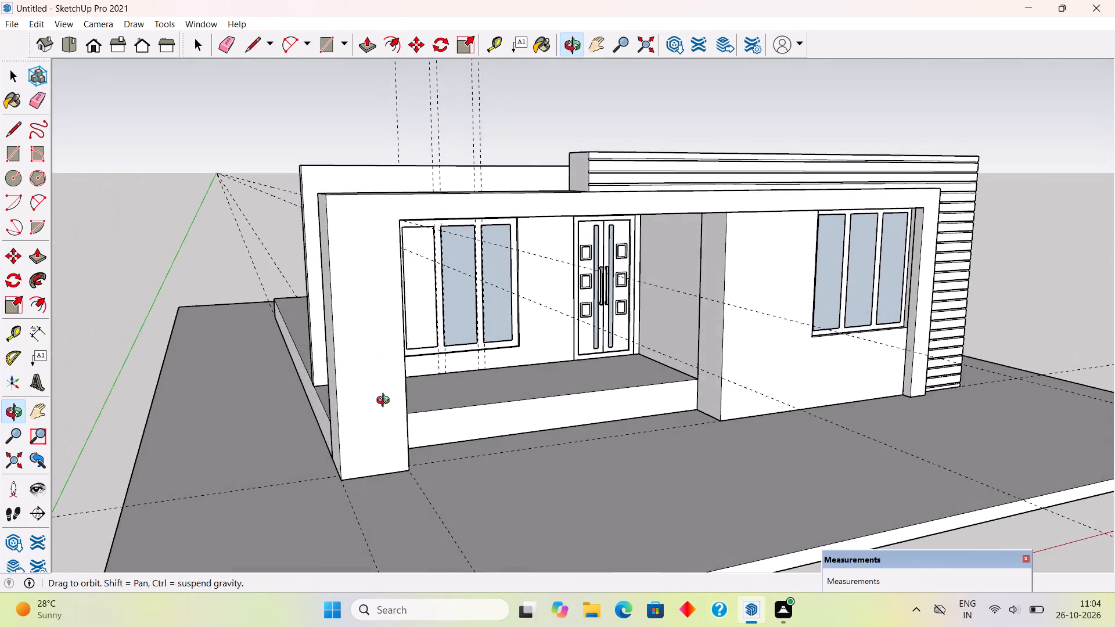
middle_click_drag(386, 402, 335, 419)
scroll(369, 402, "down", 2)
middle_click_drag(527, 396, 515, 338)
scroll(515, 338, "up", 1)
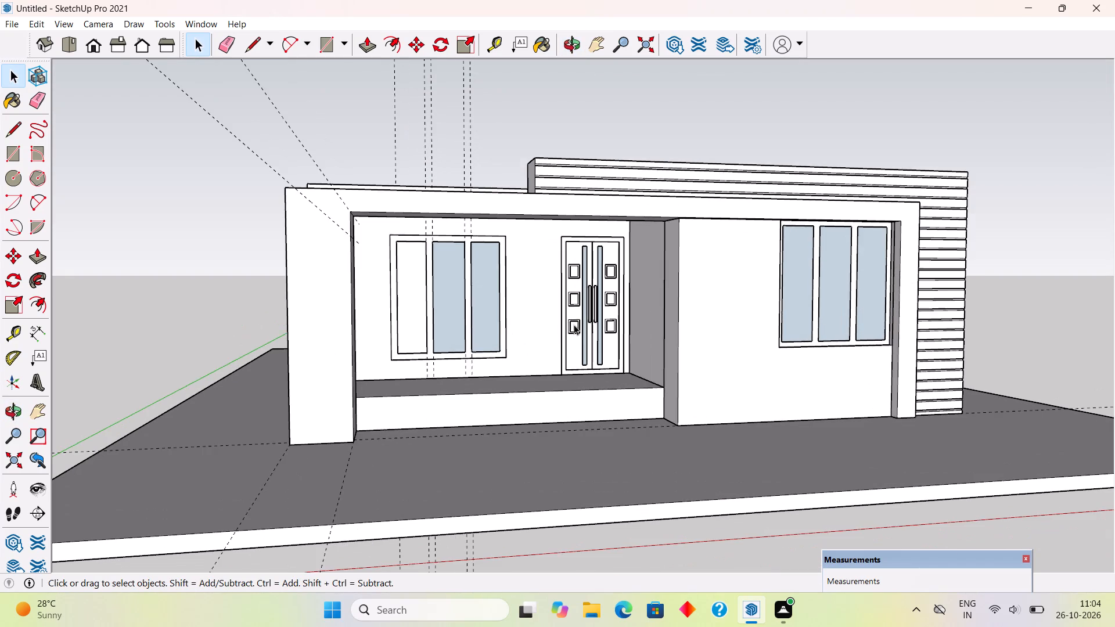
Examine the porch opening with its window and double door up close from the front and the side.
middle_click_drag(400, 333, 347, 319)
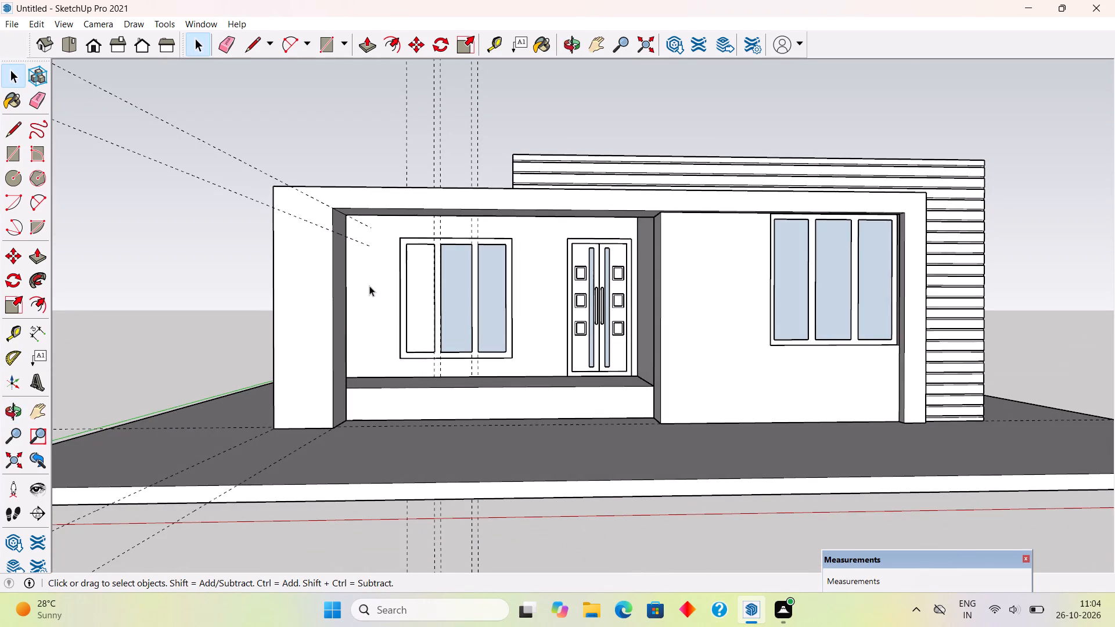
scroll(378, 232, "up", 5)
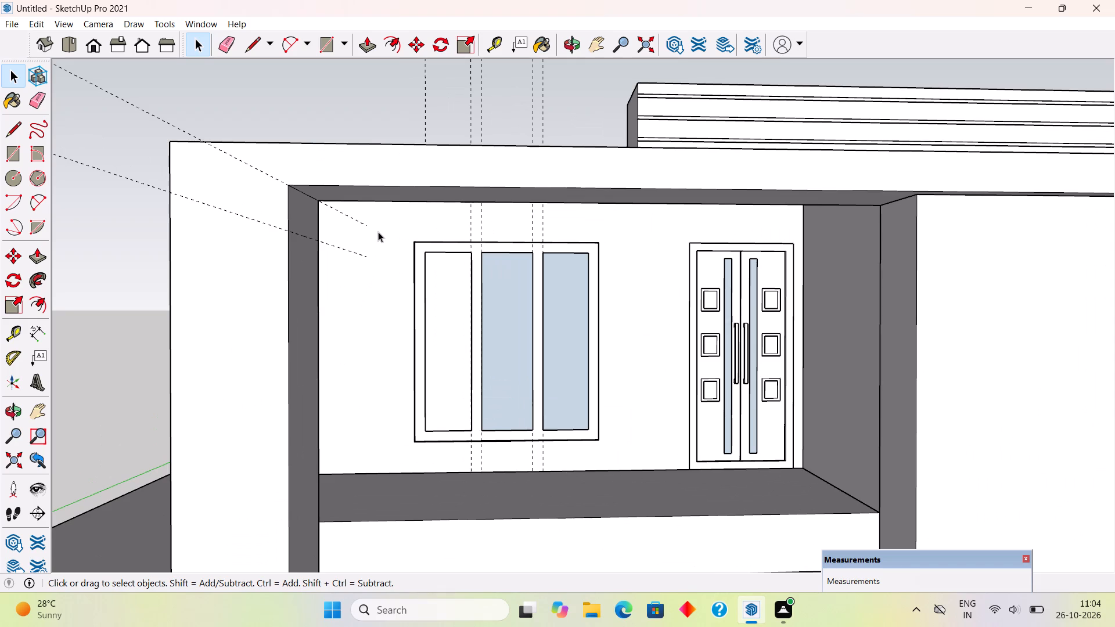
scroll(382, 237, "down", 2)
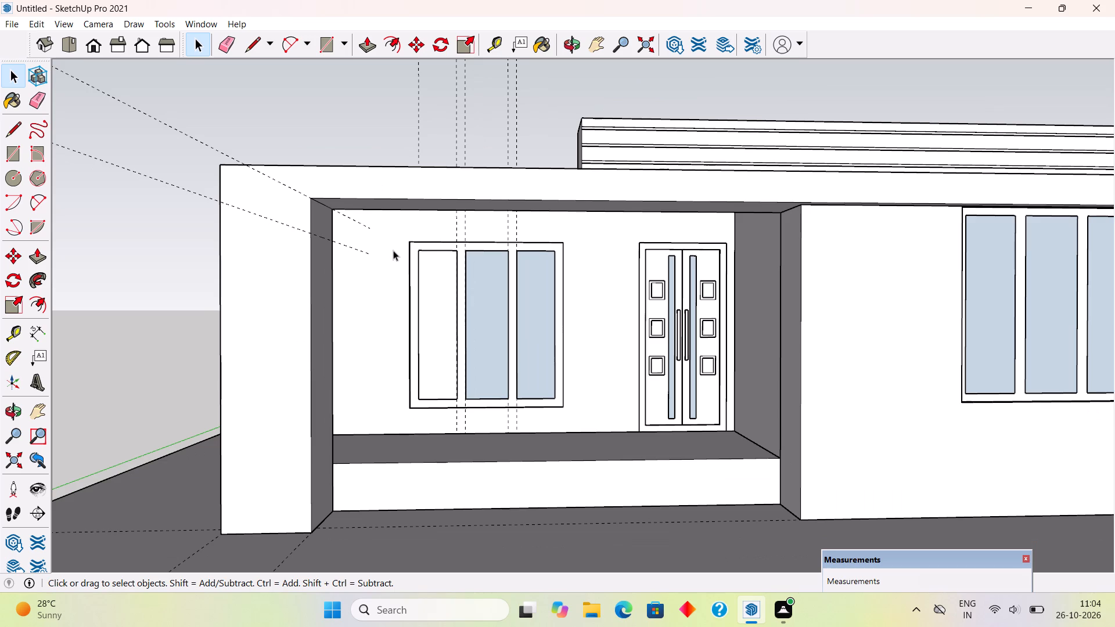
scroll(481, 231, "down", 1)
middle_click_drag(483, 240, 721, 258)
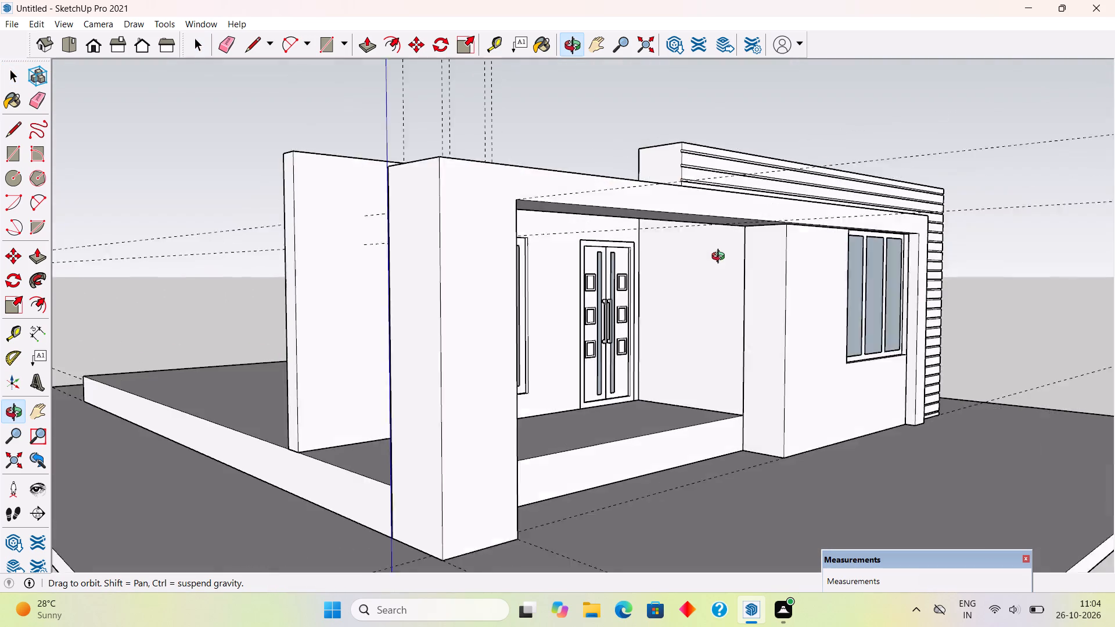
middle_click_drag(721, 258, 589, 318)
middle_click(589, 318)
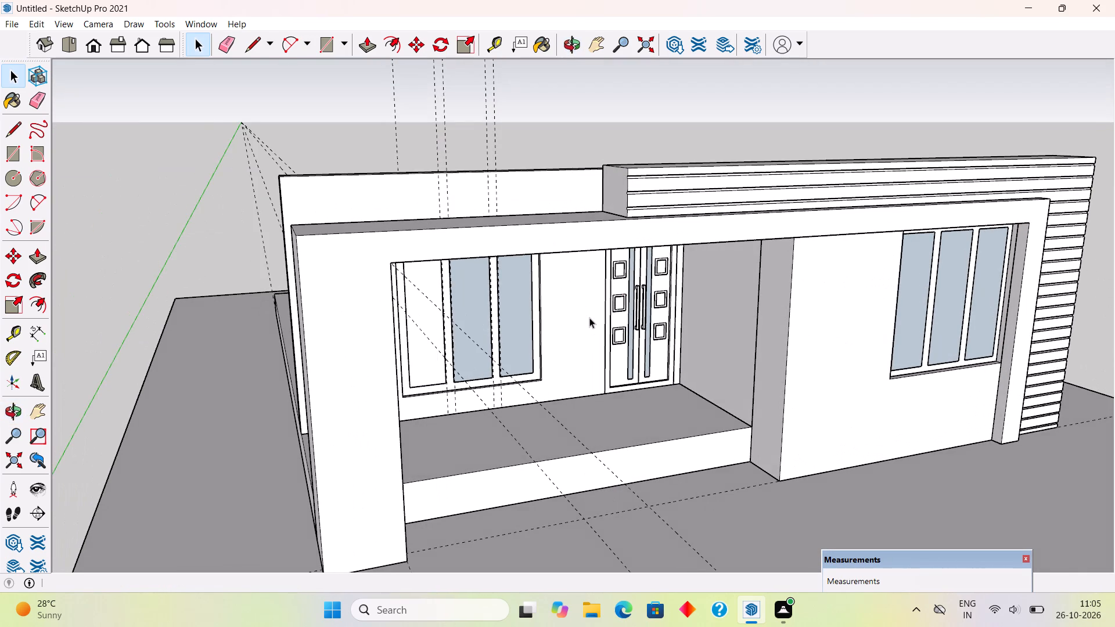
middle_click_drag(591, 342, 513, 307)
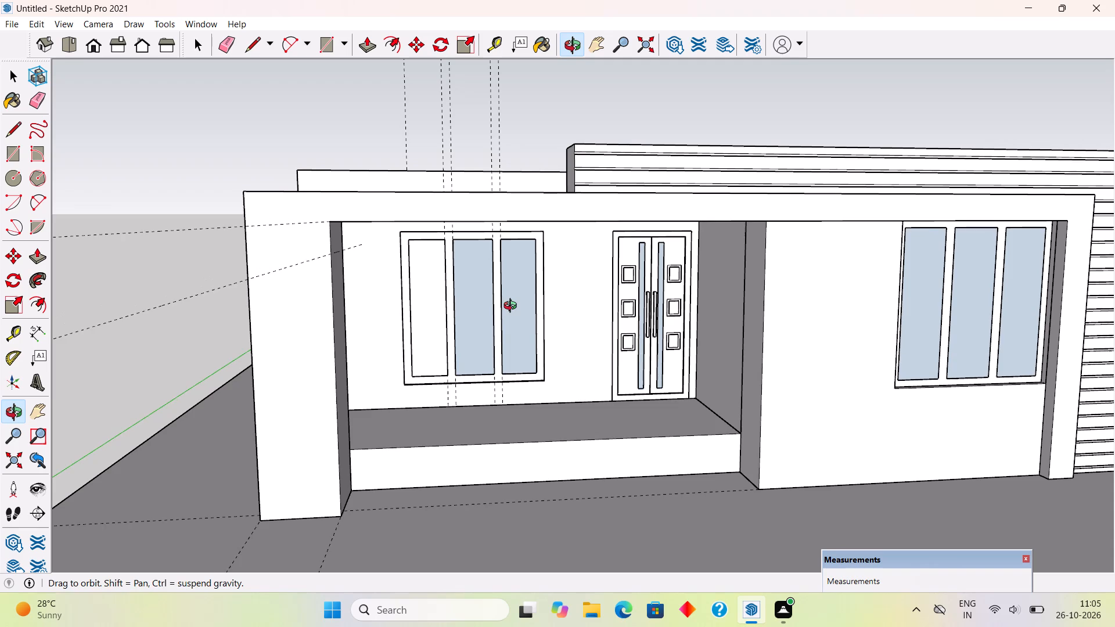
middle_click_drag(513, 307, 513, 308)
scroll(520, 310, "down", 1)
middle_click_drag(531, 316, 535, 323)
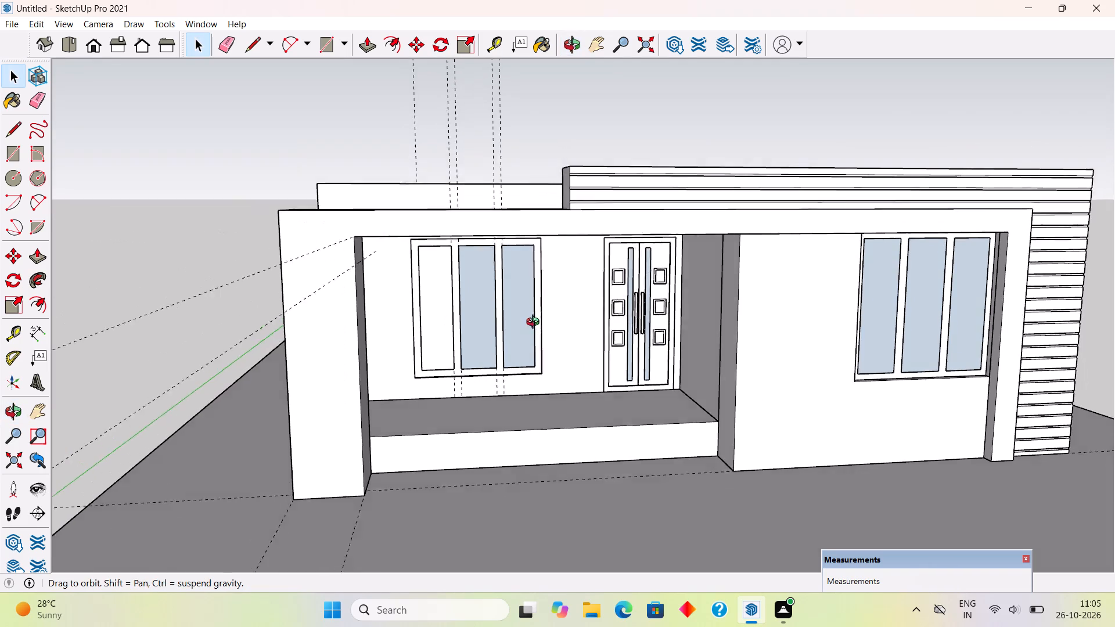
Place a guide 9" inward from the raised platform's side edge, on the column side behind the window wall.
middle_click_drag(535, 323, 826, 493)
scroll(597, 256, "down", 5)
middle_click_drag(551, 323, 691, 328)
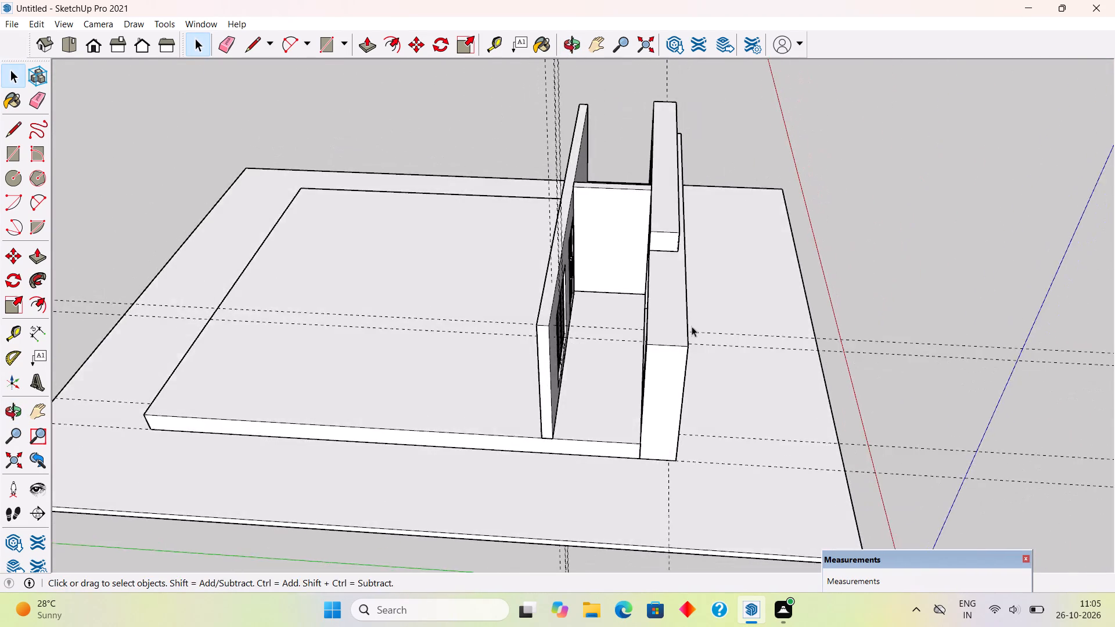
scroll(692, 325, "down", 1)
middle_click_drag(320, 457, 464, 434)
key("t")
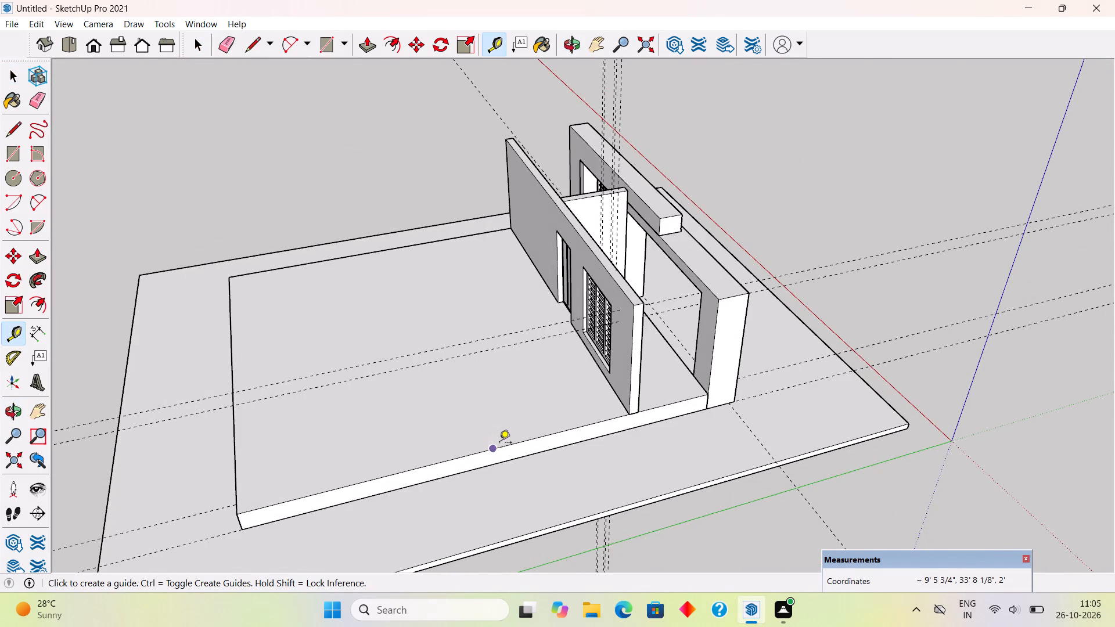
left_click(500, 444)
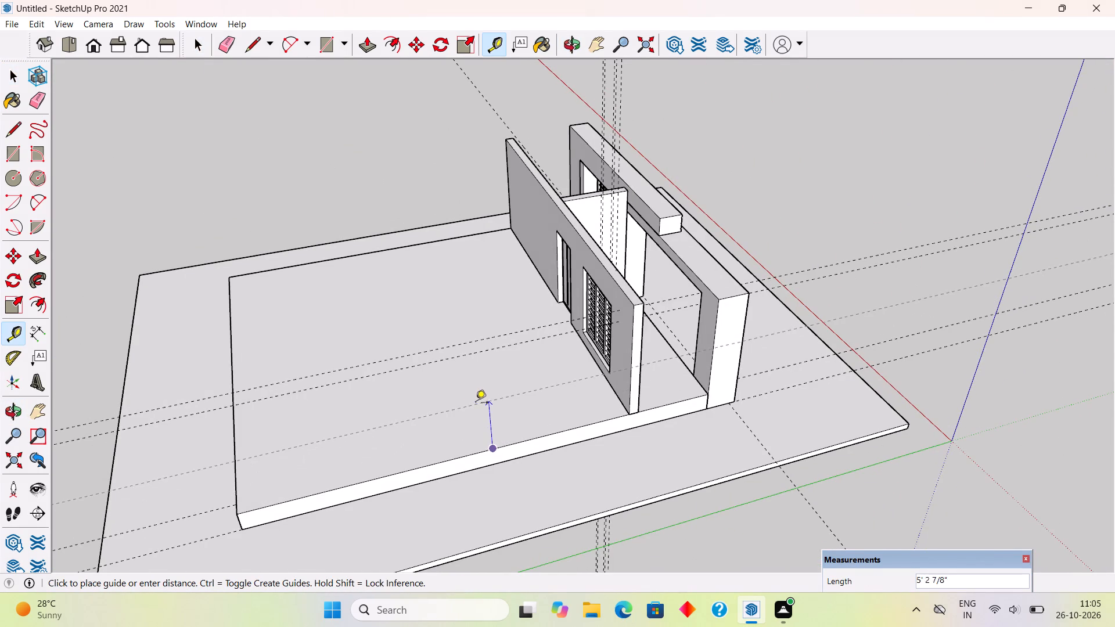
type("9\"")
key("Return")
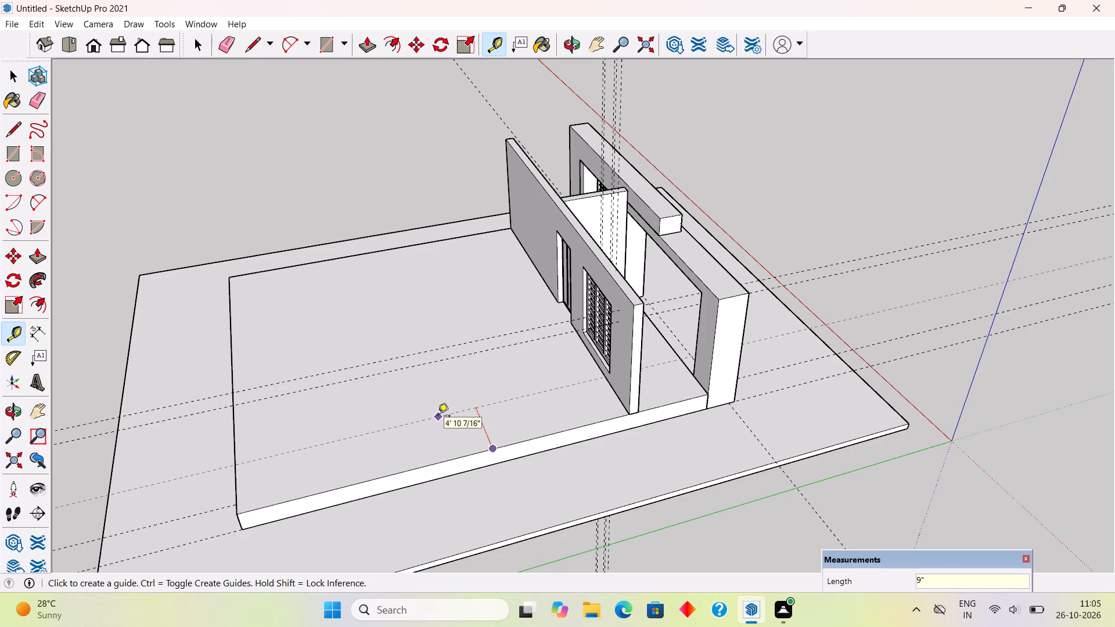
Draw a 9" wide strip along the platform's side edge up to the window wall and raise it 10' to the wall top.
key("r")
left_click(236, 503)
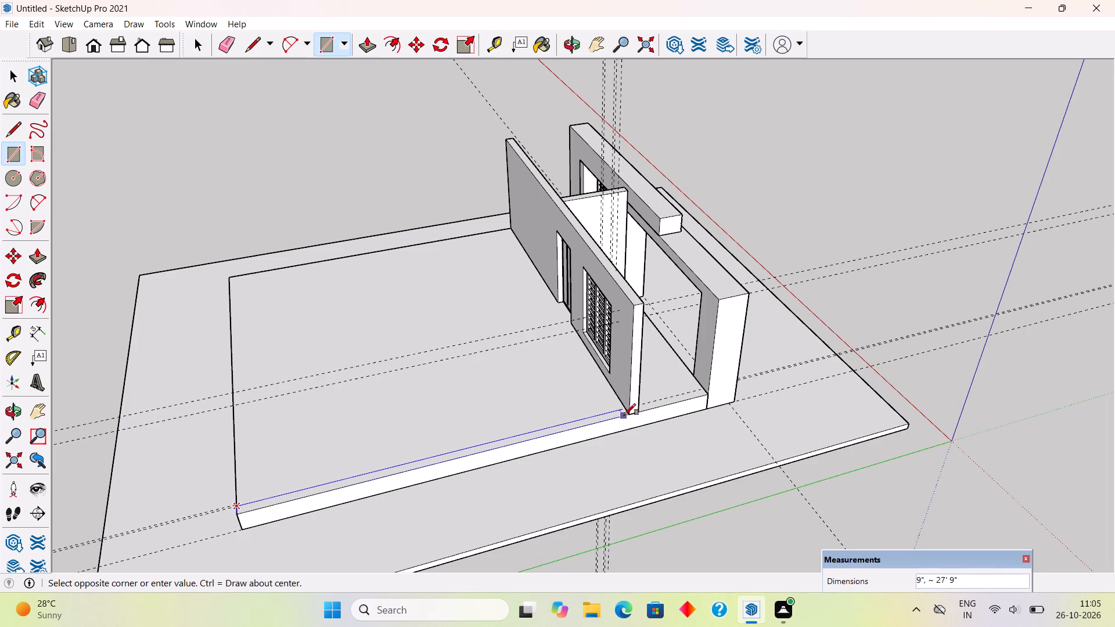
scroll(632, 414, "up", 9)
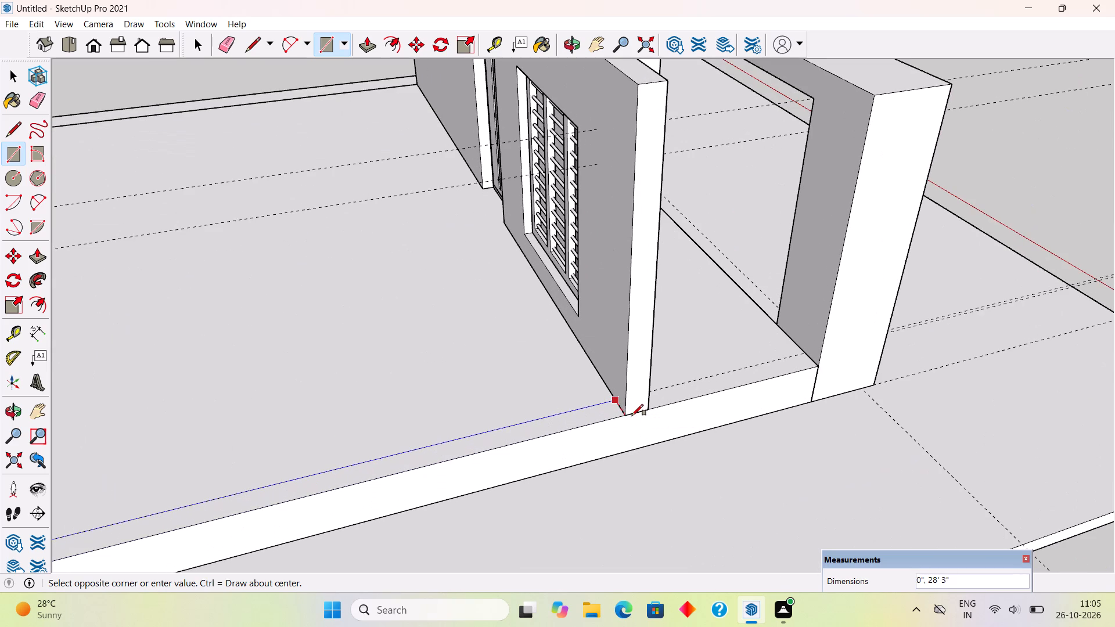
left_click(623, 419)
key("p")
left_click(578, 417)
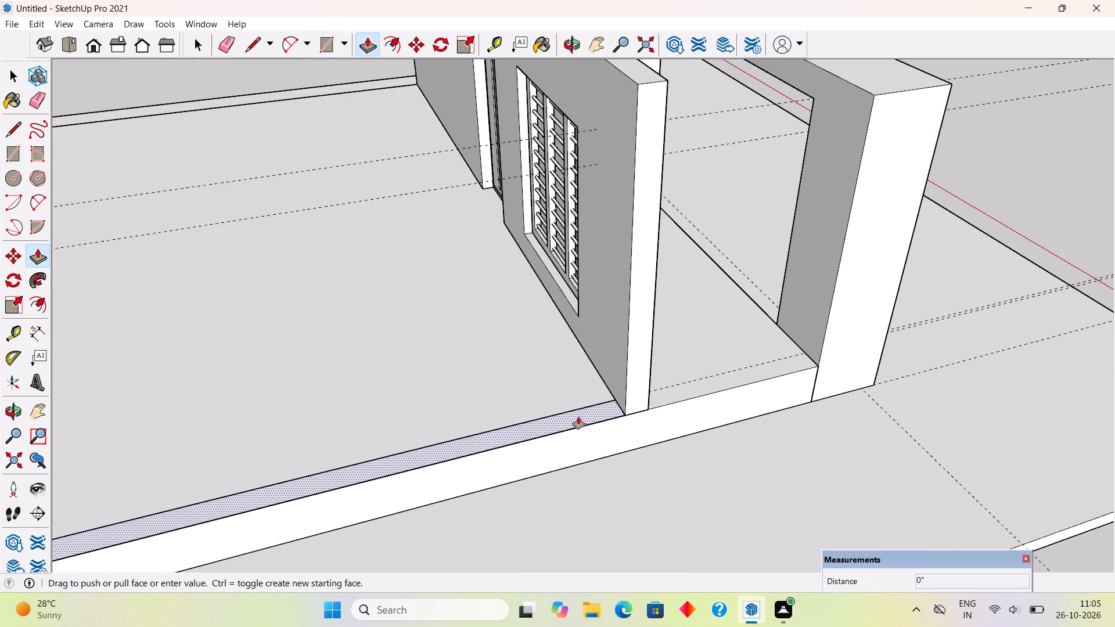
scroll(620, 380, "down", 3)
scroll(620, 380, "up", 1)
scroll(620, 380, "down", 2)
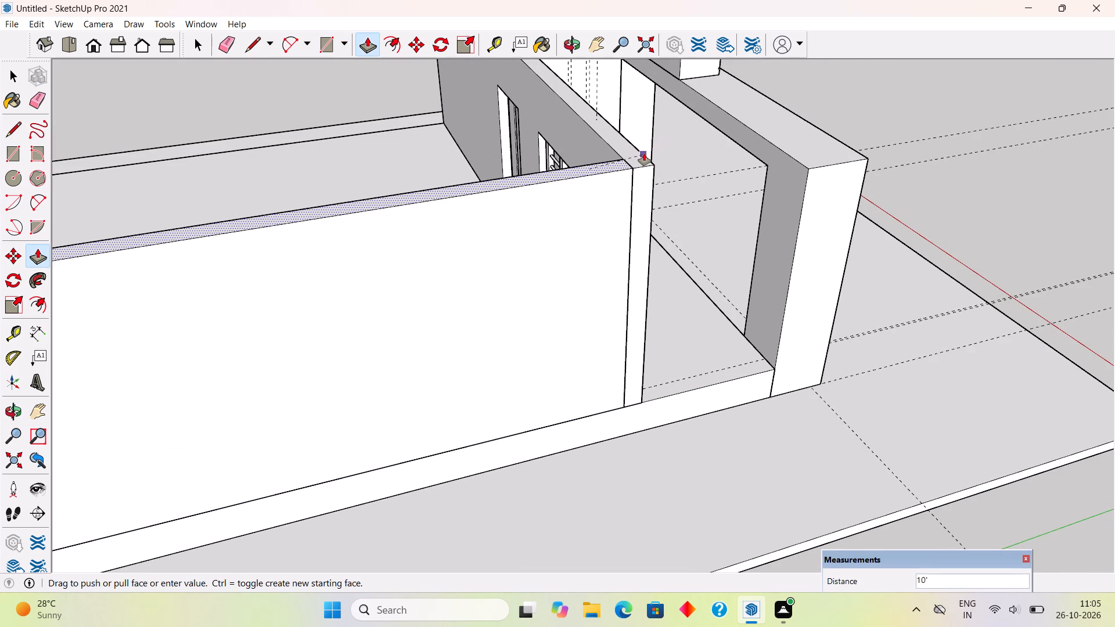
left_click(644, 153)
Make the whole new side wall into a group.
key("space")
scroll(695, 284, "down", 5)
middle_click_drag(674, 363, 617, 269)
triple_click(577, 256)
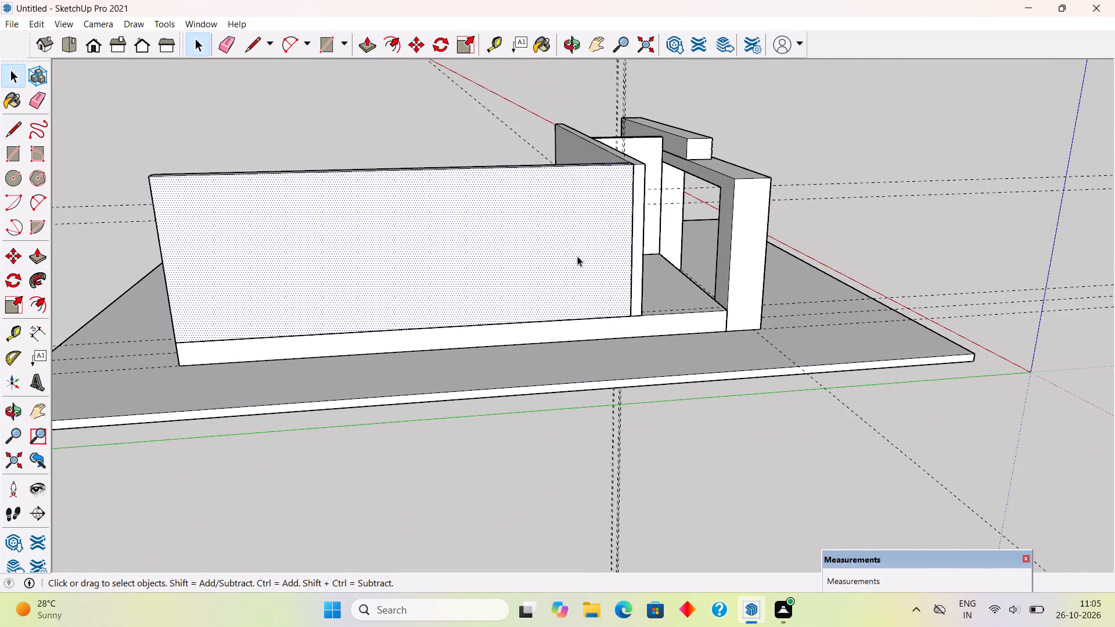
right_click(577, 256)
left_click(623, 376)
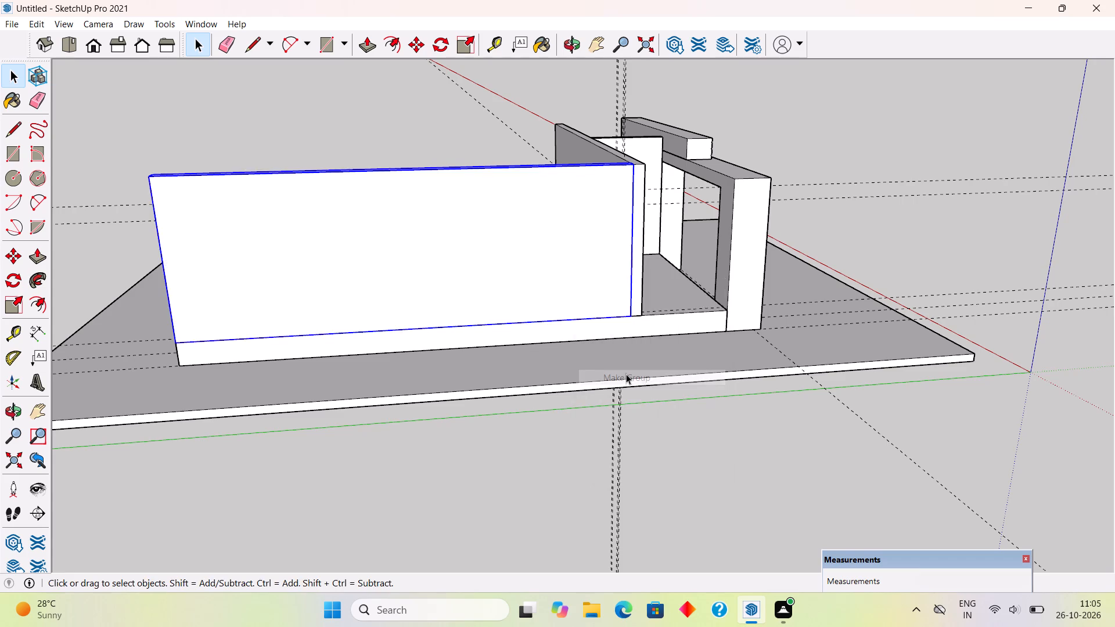
Inside the side wall's group, push its rear end face in about 5' 10" and leave the group.
scroll(626, 374, "down", 5)
middle_click_drag(438, 352, 744, 354)
scroll(744, 354, "down", 1)
scroll(639, 326, "up", 1)
triple_click(635, 317)
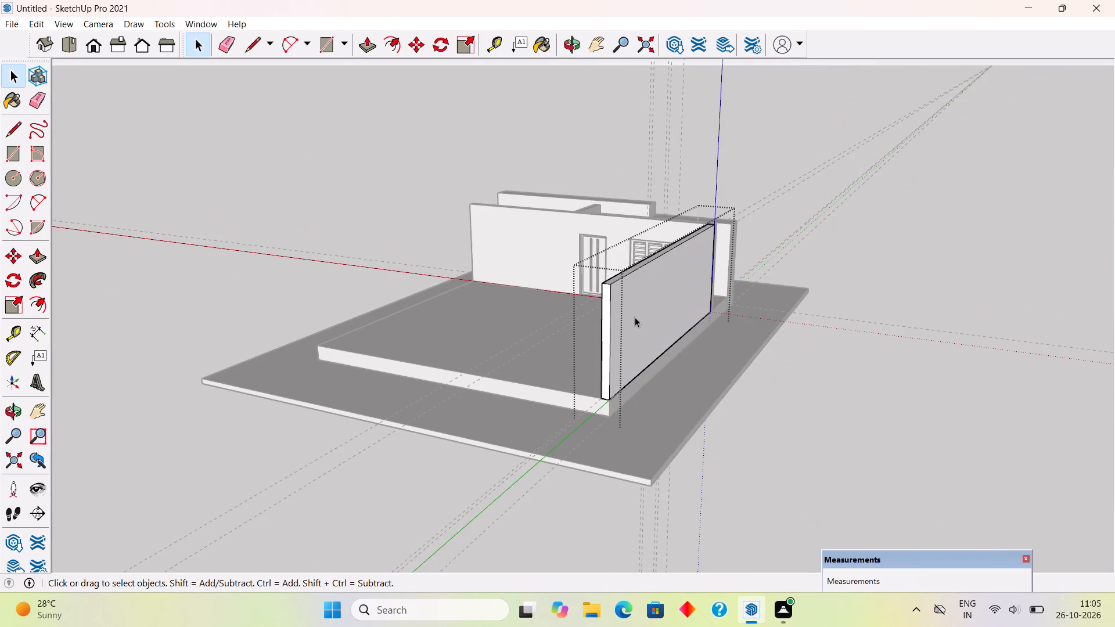
scroll(589, 383, "up", 3)
key("p")
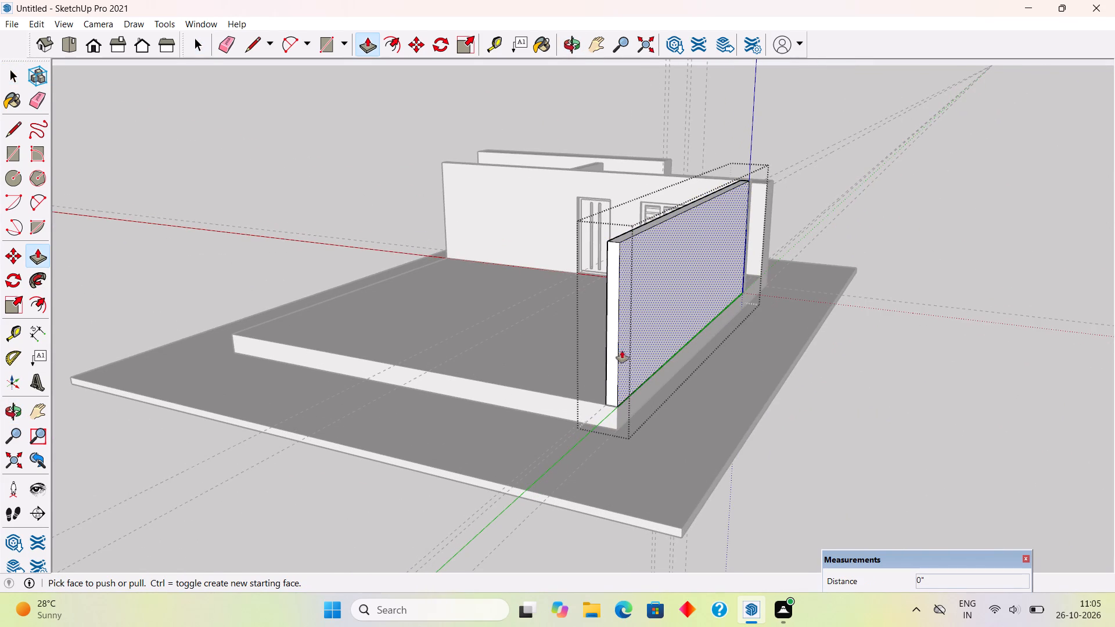
left_click(614, 370)
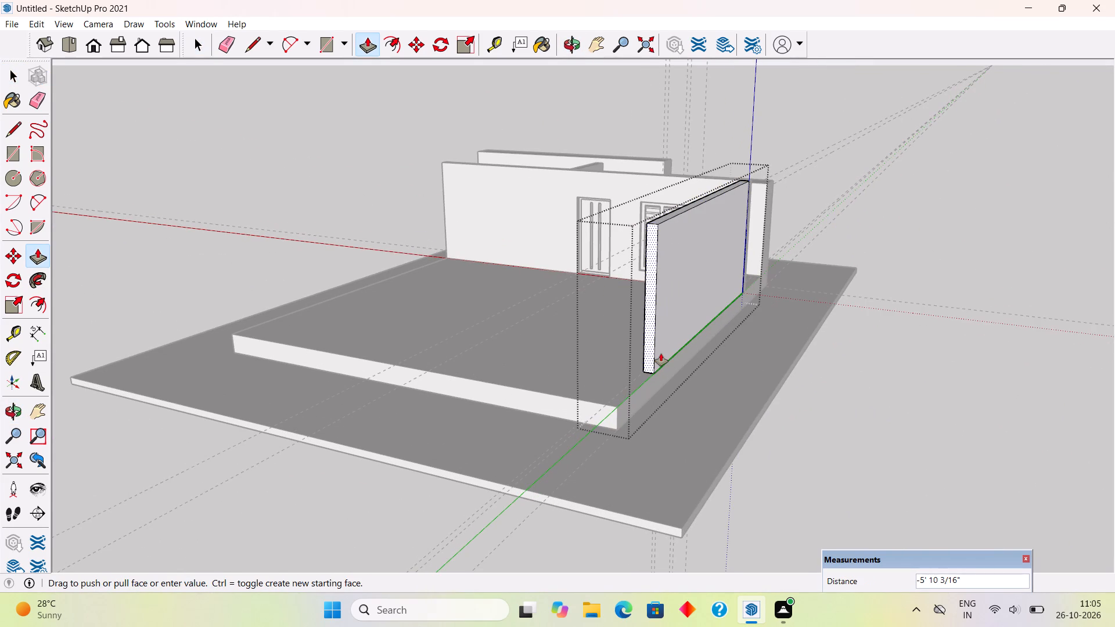
left_click(661, 354)
key("space")
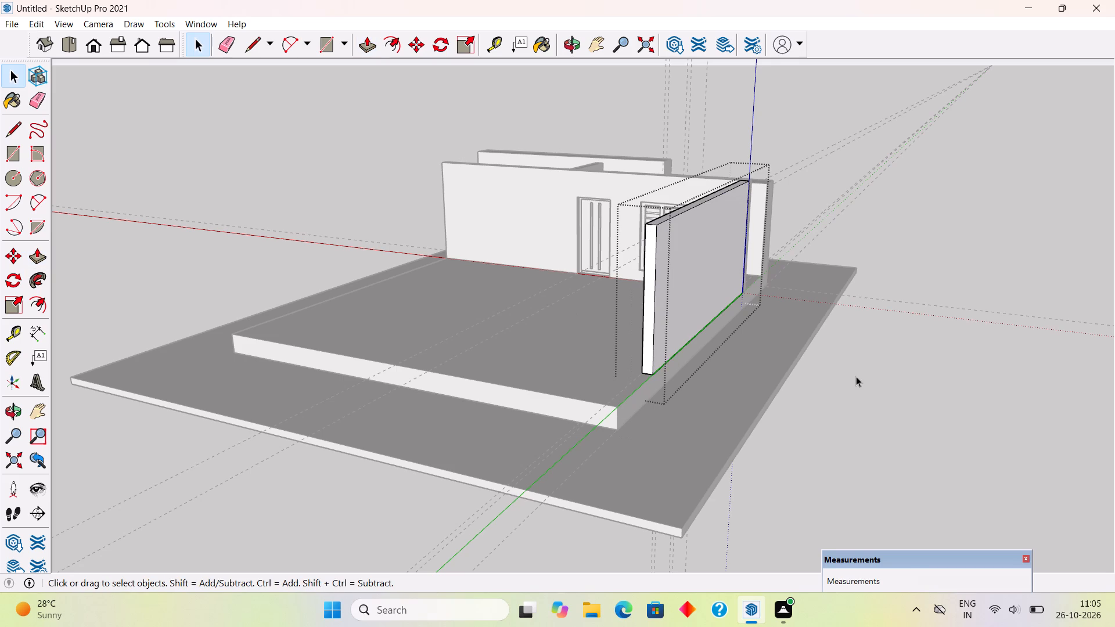
left_click(856, 376)
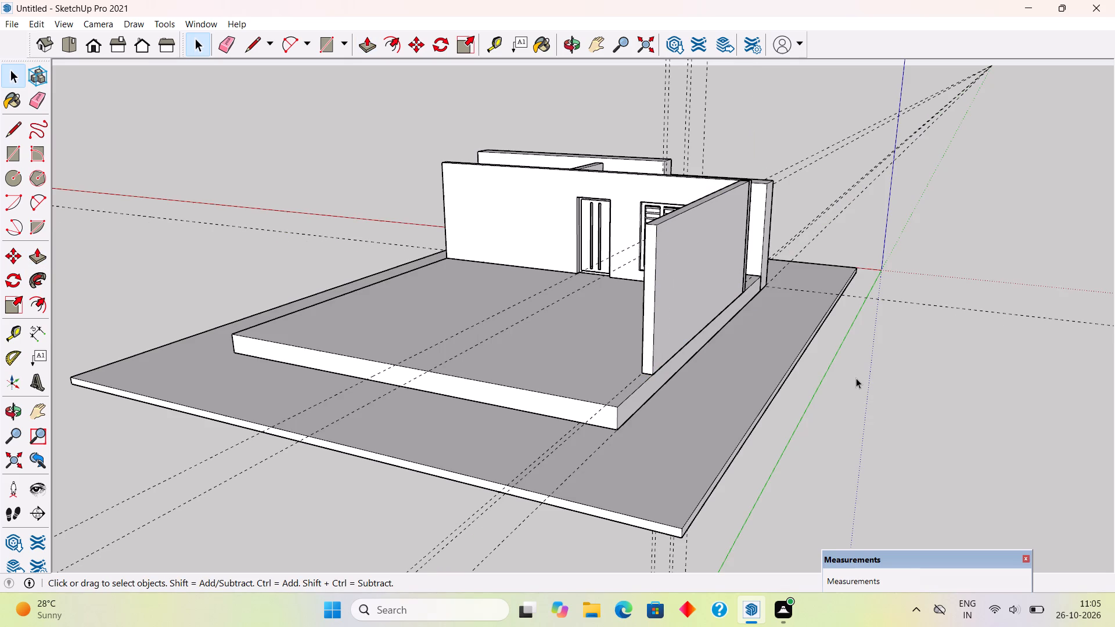
Place four vertical guides across the side wall's outer face, spaced 4', 6', 4' and 5' successively from the window wall's edge.
middle_click_drag(856, 374, 496, 370)
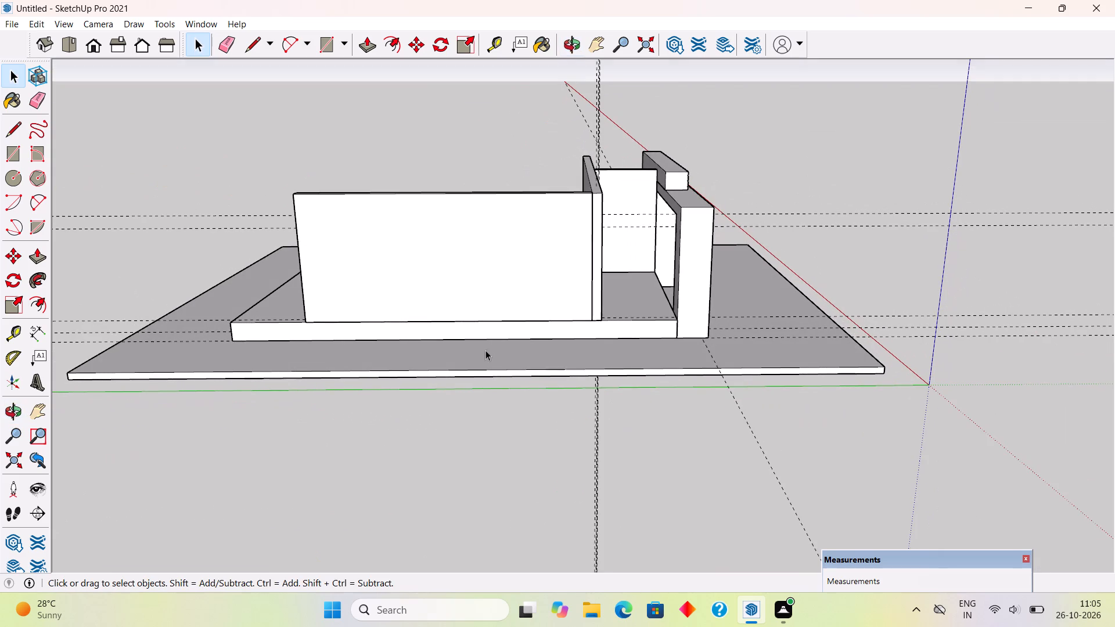
middle_click_drag(552, 230, 607, 163)
scroll(620, 107, "up", 3)
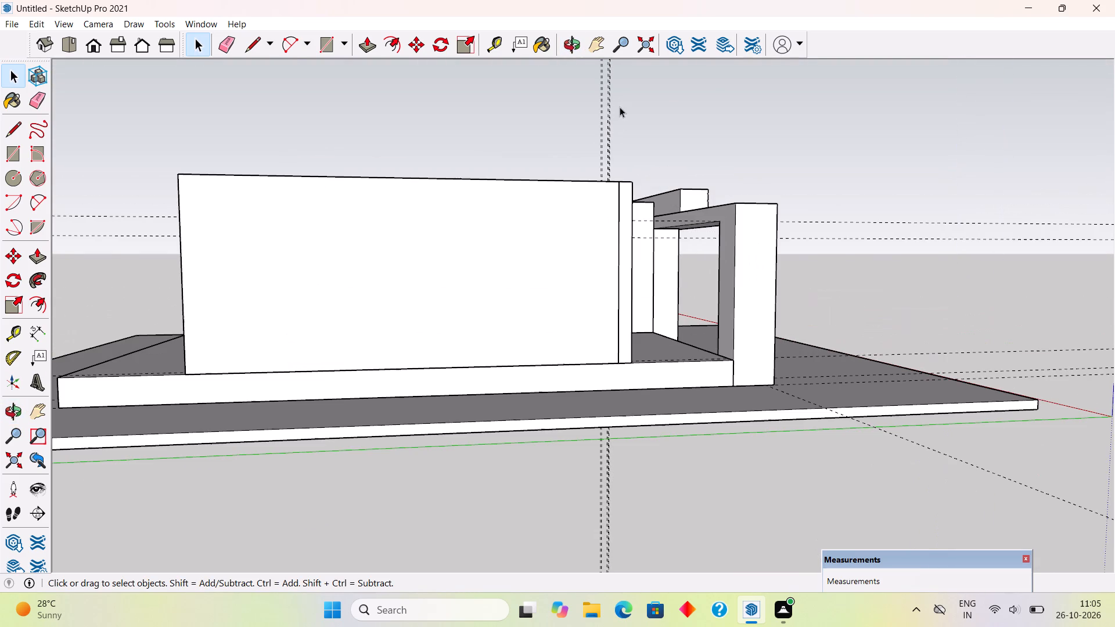
middle_click_drag(577, 157, 567, 167)
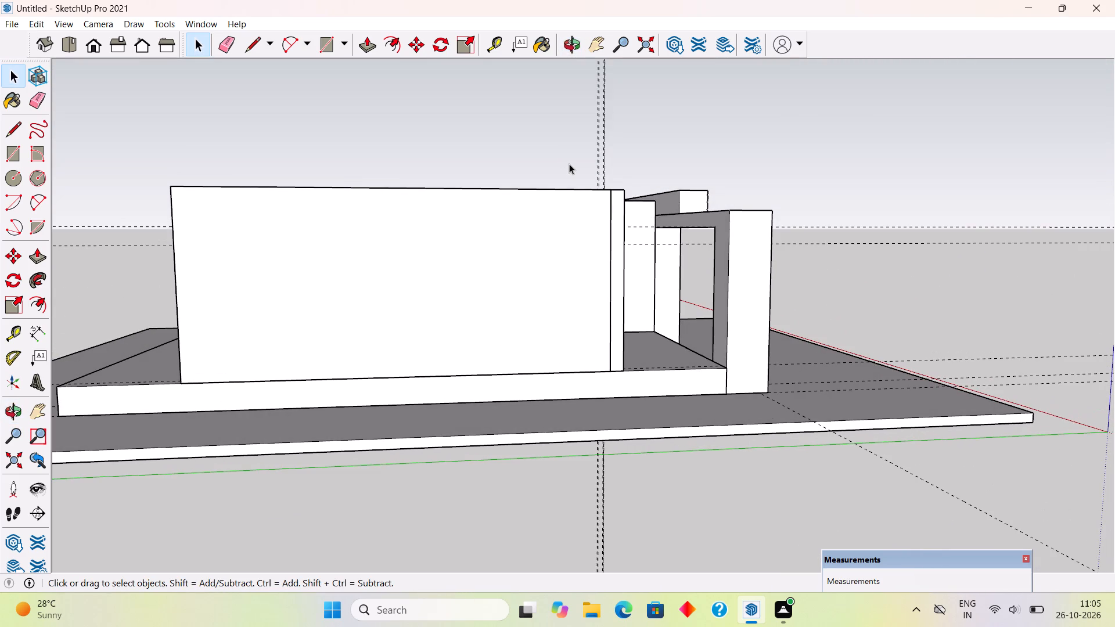
key("t")
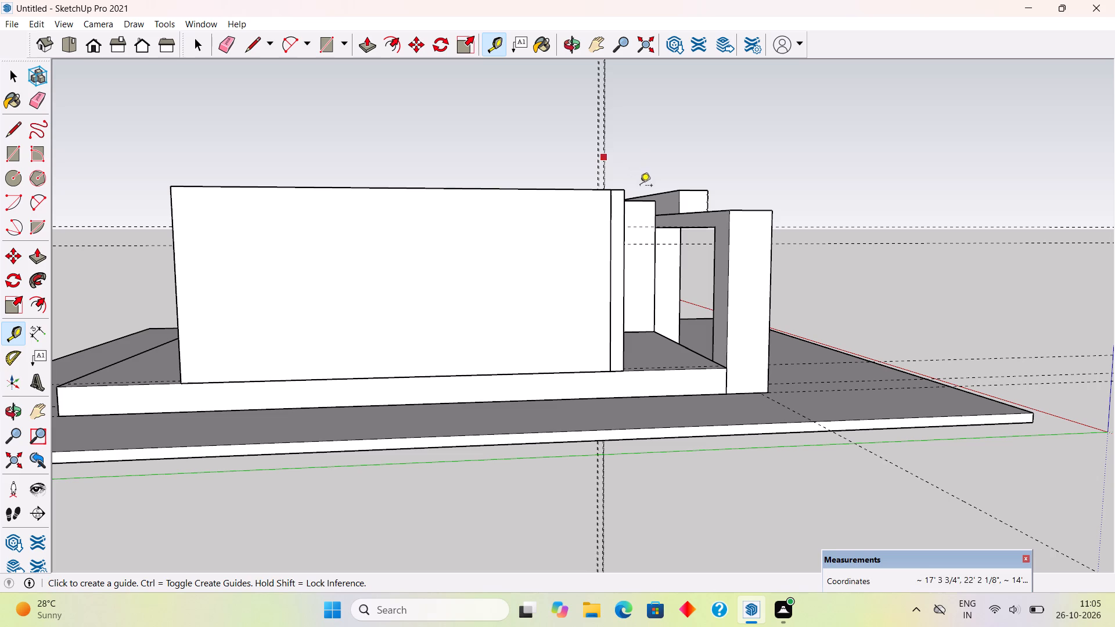
left_click(609, 246)
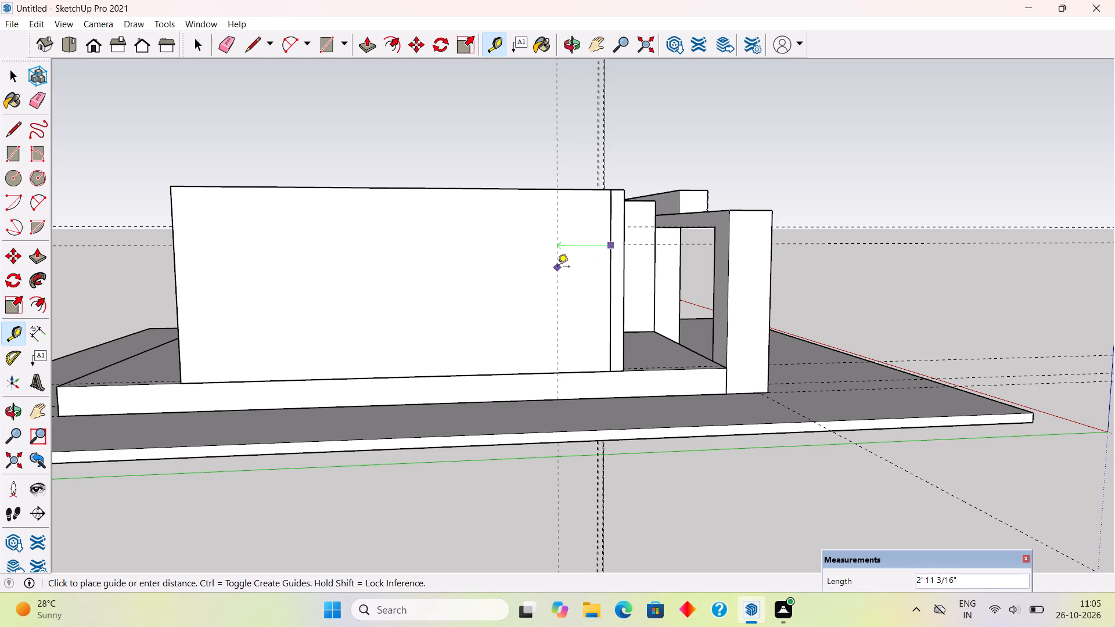
type("4'")
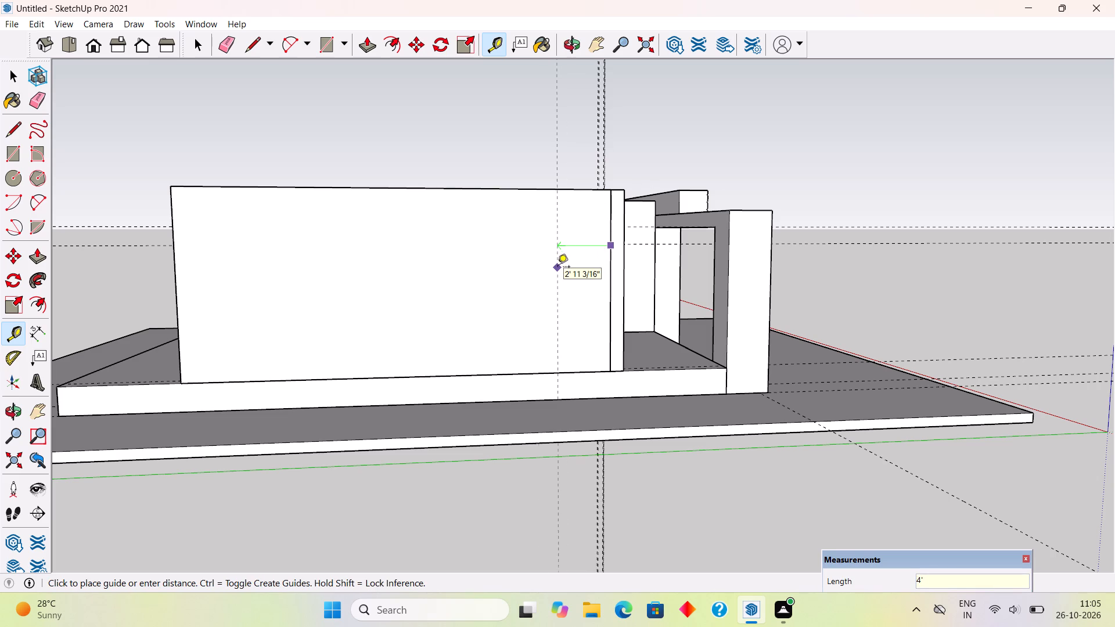
key("Return")
left_click(537, 308)
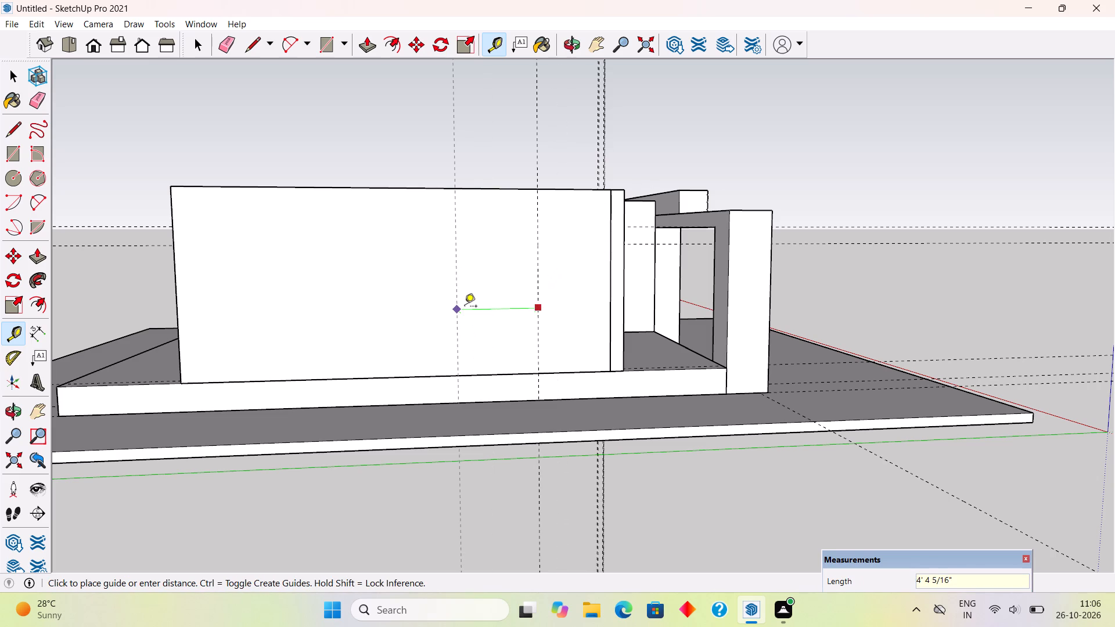
type("6'")
key("Return")
left_click(427, 319)
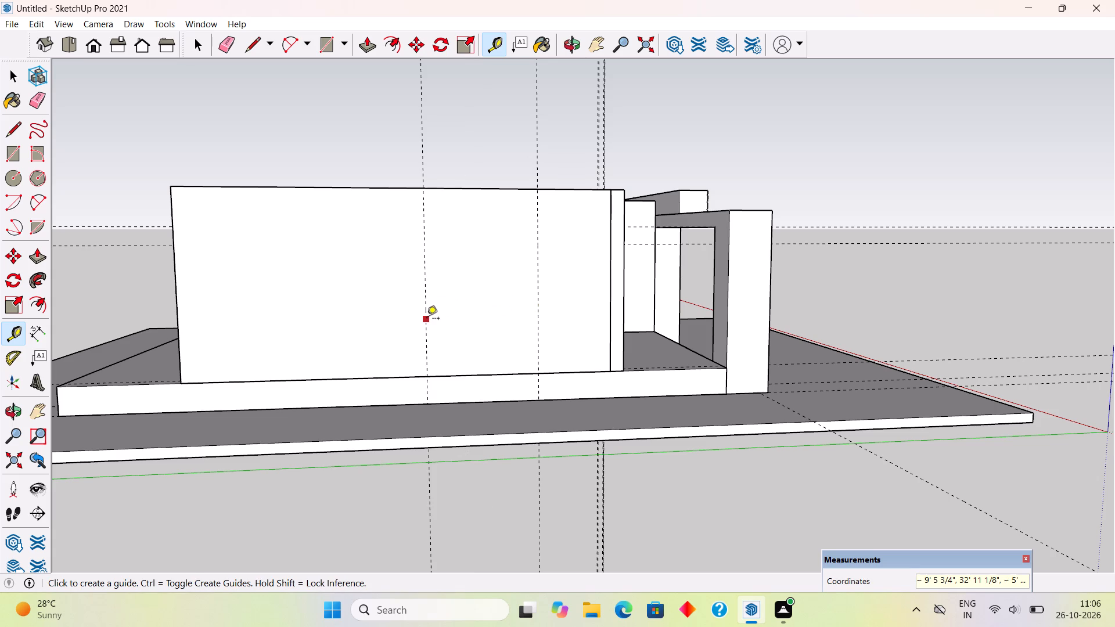
type("4'")
key("Return")
left_click(346, 305)
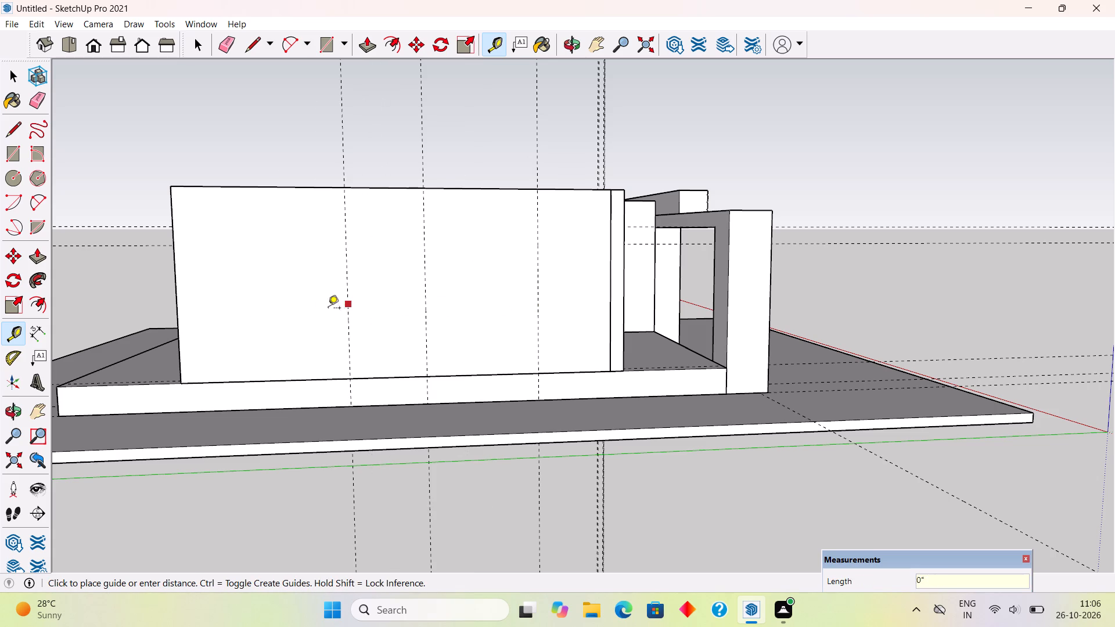
type("5'")
key("Return")
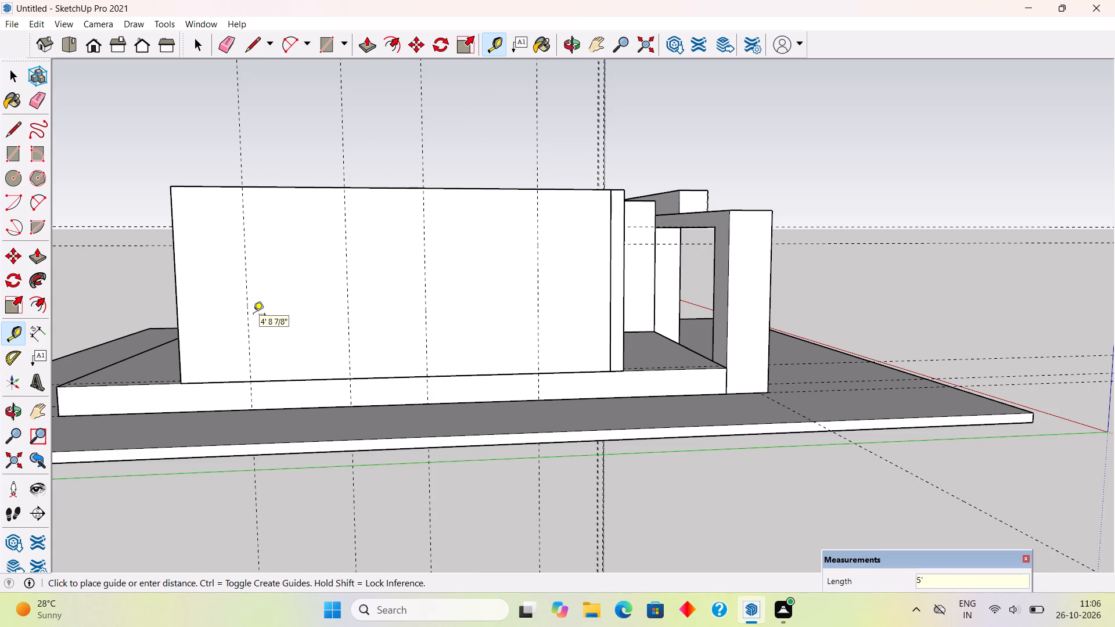
key("space")
Measure the side wall's length from the window wall's edge to its rear end.
middle_click_drag(240, 329, 229, 343)
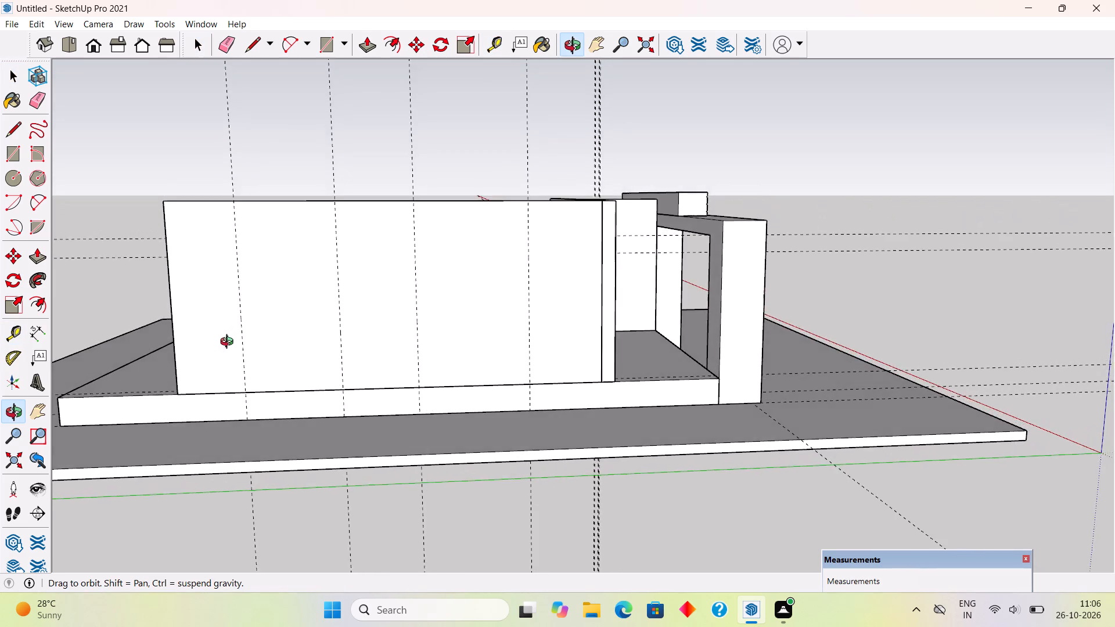
middle_click_drag(229, 343, 372, 374)
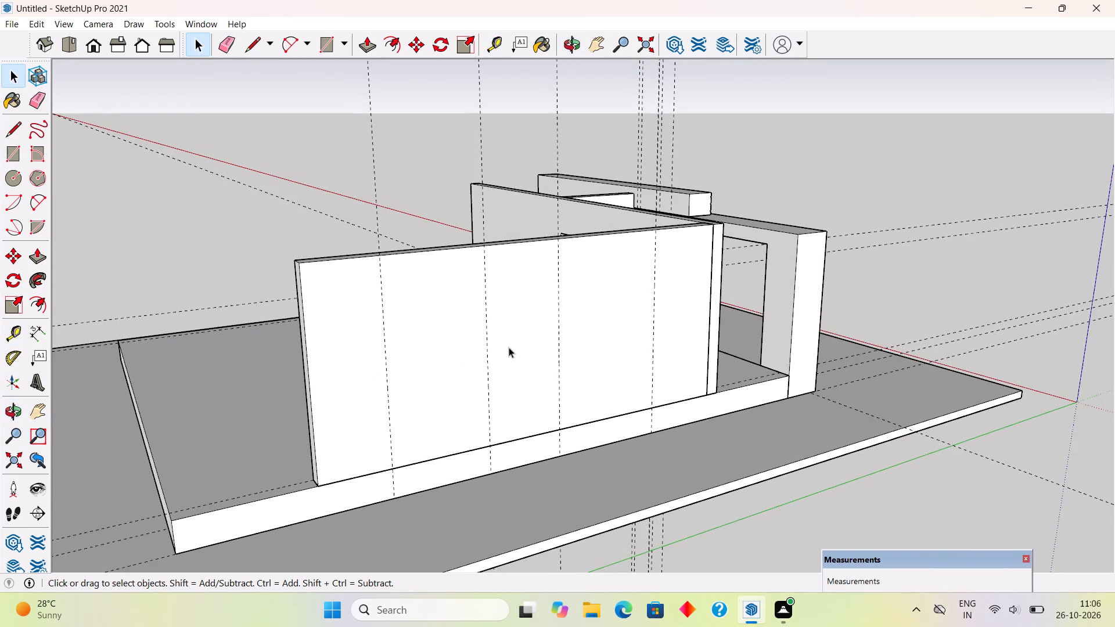
key("t")
left_click(712, 295)
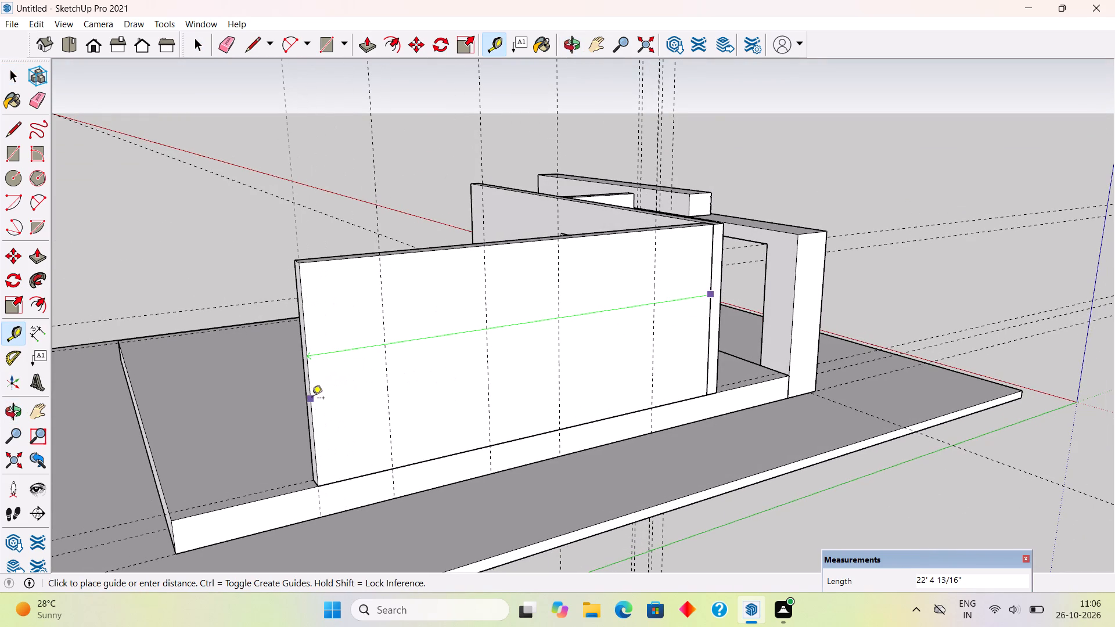
key("space")
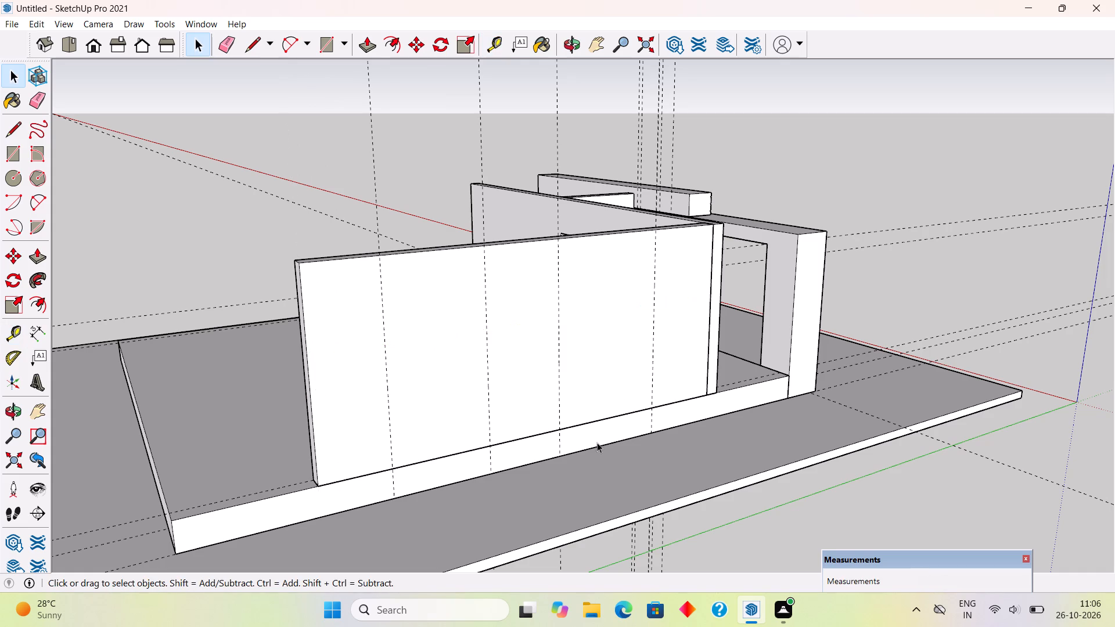
Examine the side wall and its vertical guides against the platform and porch from several angles.
middle_click_drag(579, 416, 445, 359)
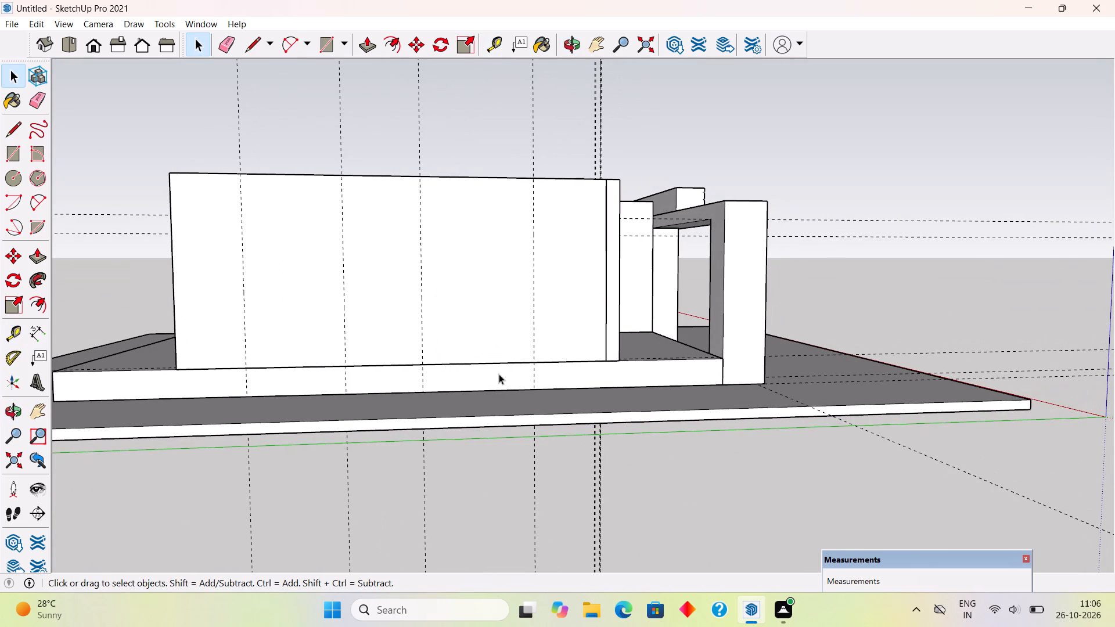
scroll(502, 372, "up", 1)
scroll(541, 413, "down", 1)
middle_click_drag(610, 402, 526, 487)
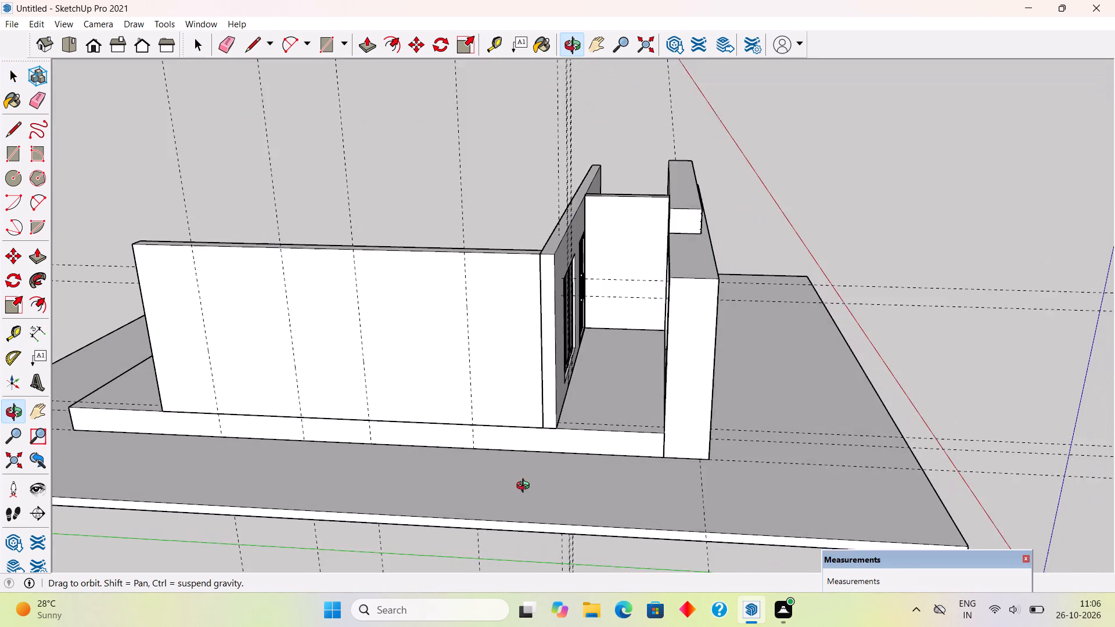
middle_click_drag(526, 487, 523, 488)
scroll(352, 320, "down", 2)
middle_click_drag(506, 451, 625, 369)
scroll(80, 291, "up", 2)
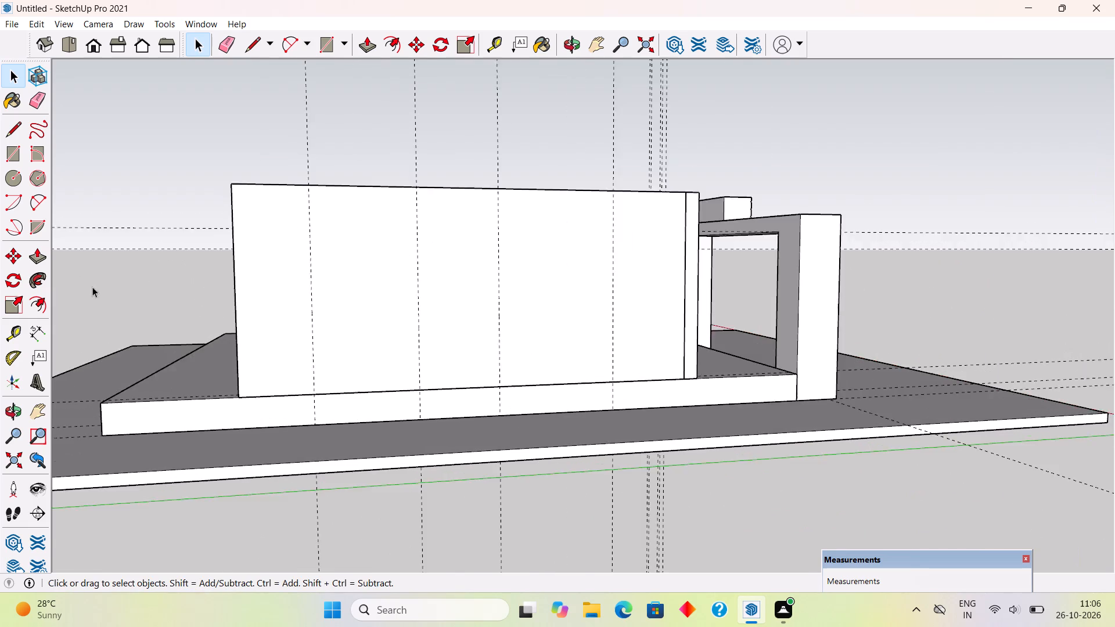
scroll(92, 287, "up", 3)
middle_click_drag(490, 428, 560, 521)
scroll(558, 478, "down", 4)
middle_click_drag(537, 436, 516, 354)
middle_click_drag(508, 394, 504, 392)
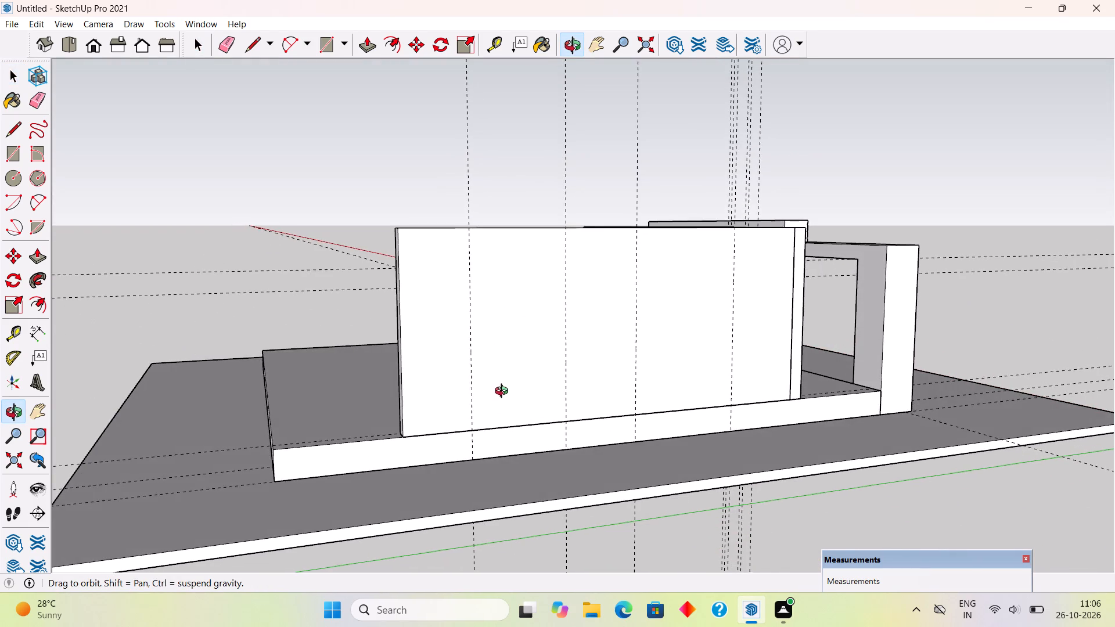
middle_click_drag(504, 392, 436, 376)
middle_click_drag(610, 363, 573, 405)
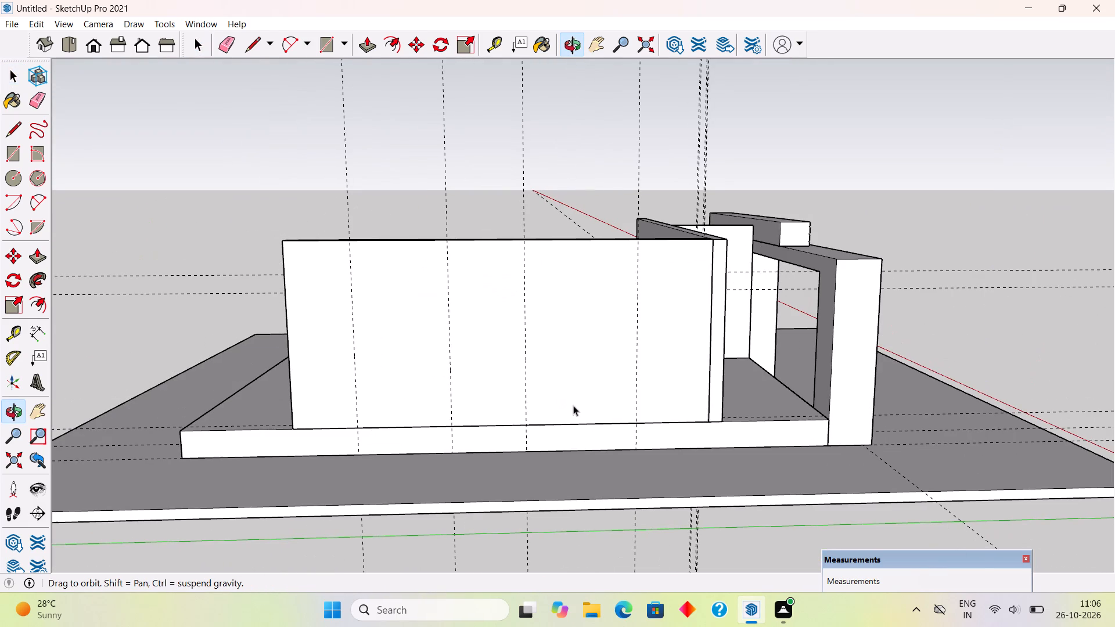
scroll(575, 405, "down", 1)
middle_click_drag(578, 396, 584, 427)
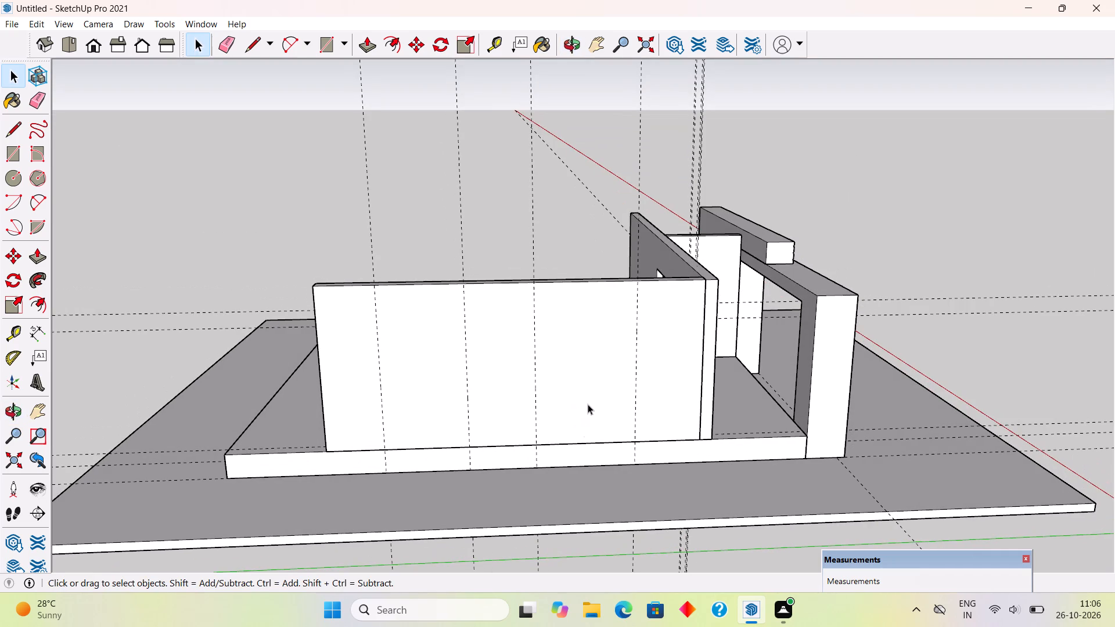
Place a horizontal guide 3' above the side wall's base and another 6" below that guide.
key("t")
left_click(602, 444)
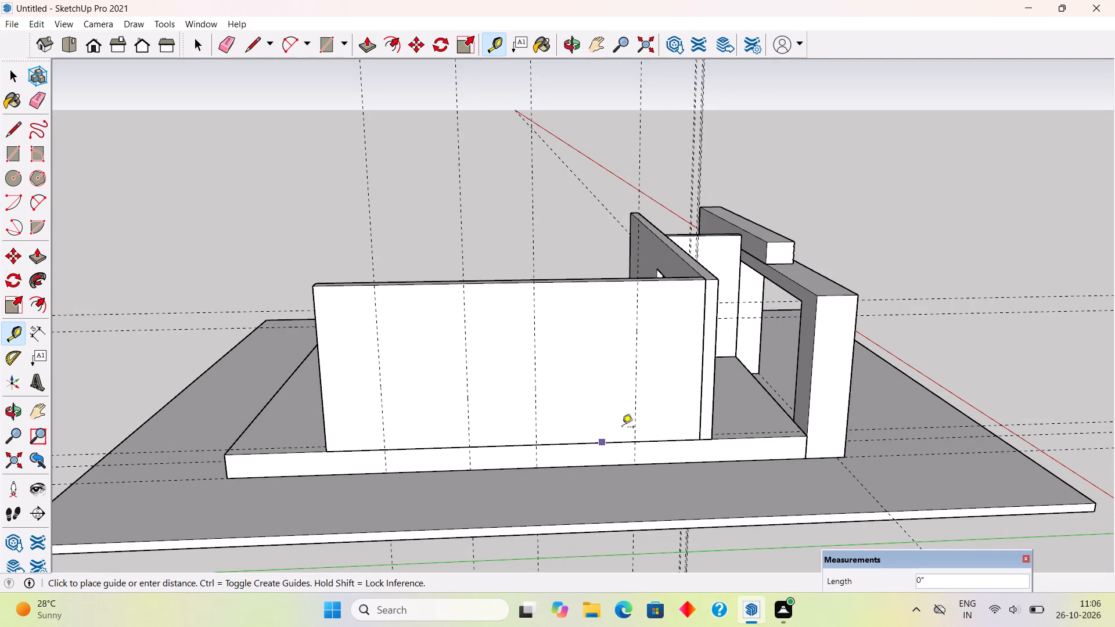
middle_click_drag(667, 416, 534, 340)
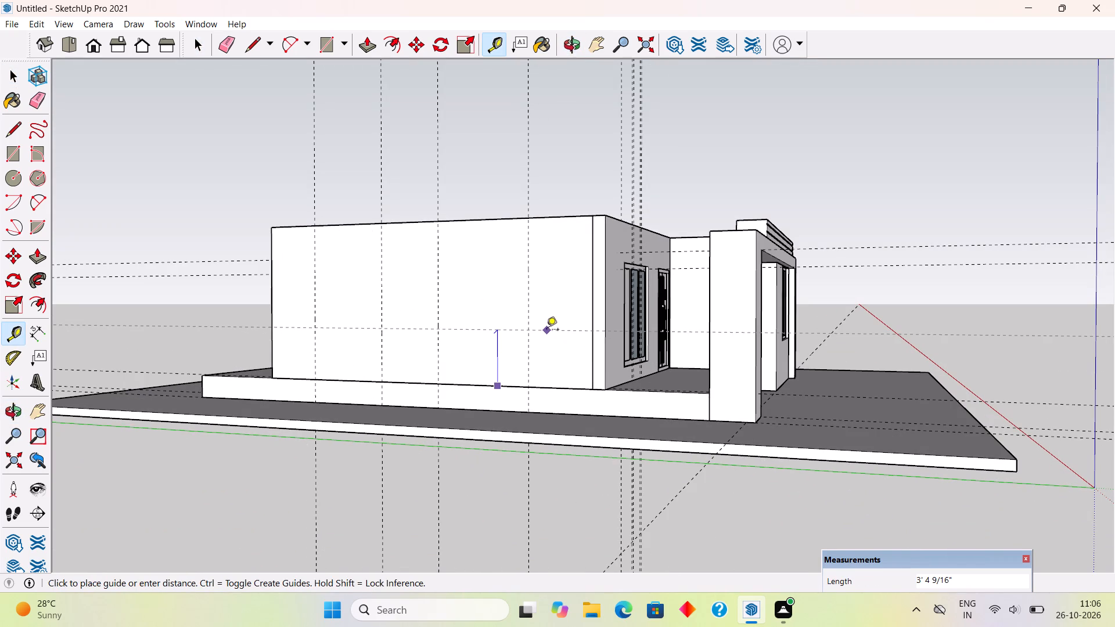
type("3'")
key("Return")
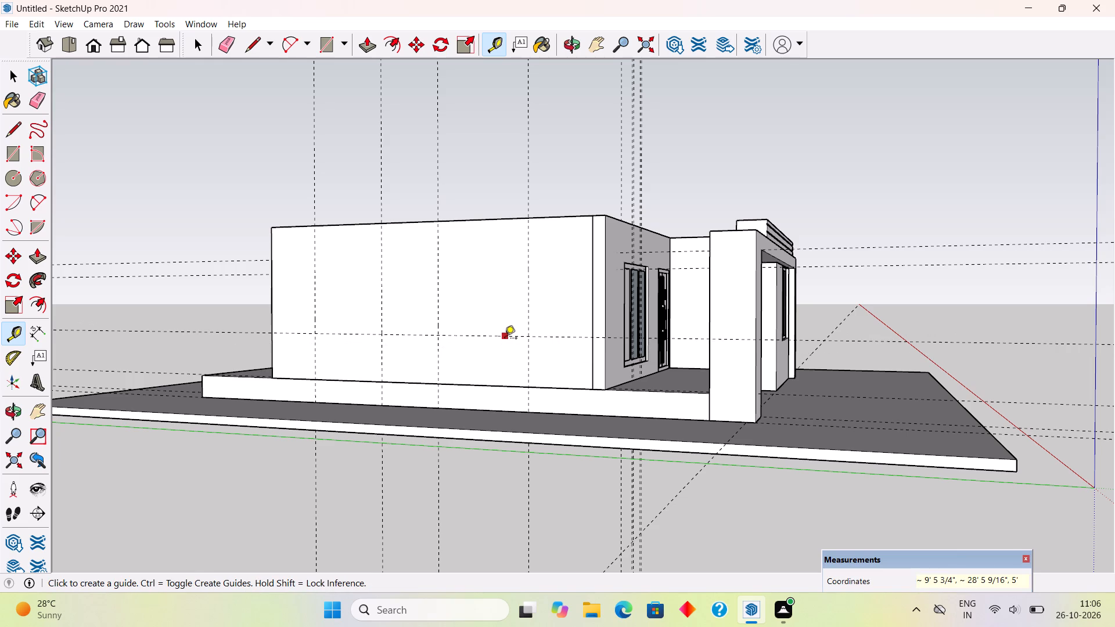
left_click(505, 339)
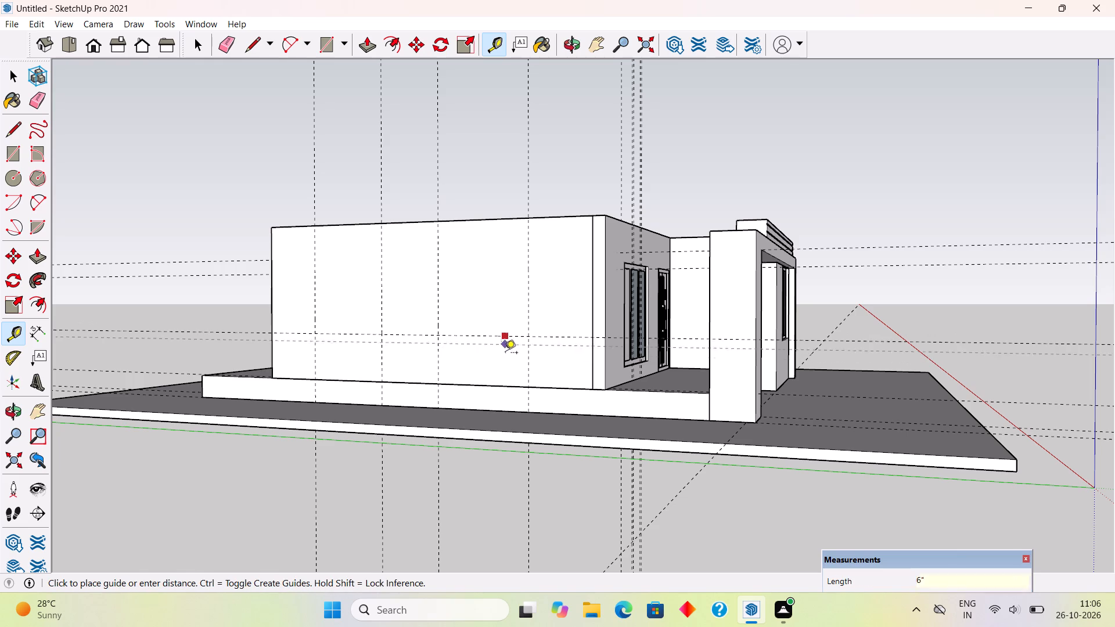
type("6\"")
key("Return")
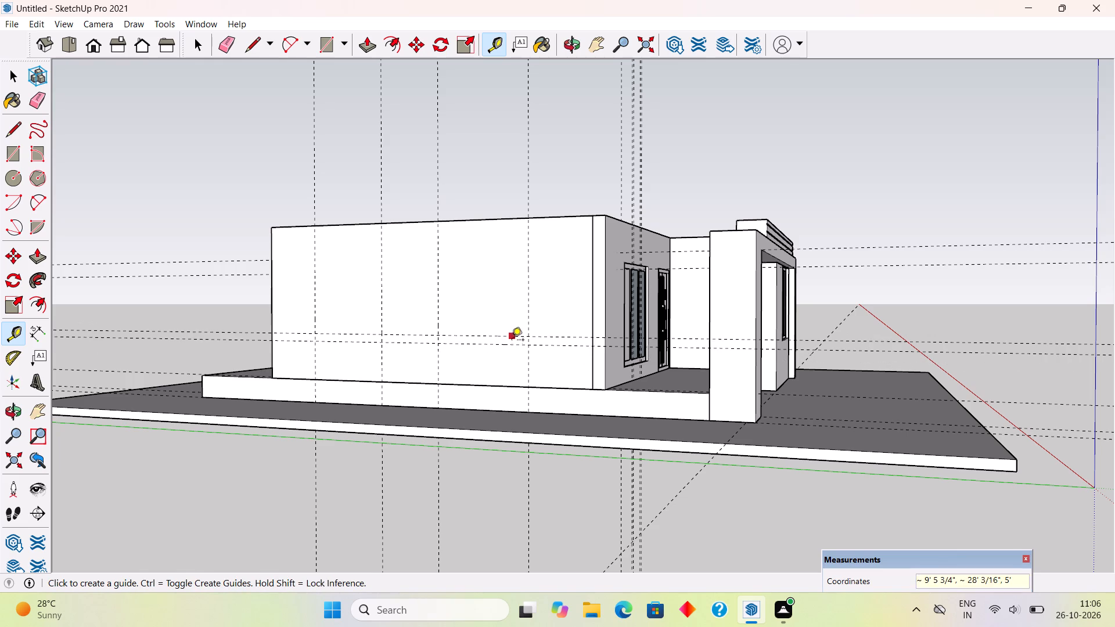
left_click(512, 343)
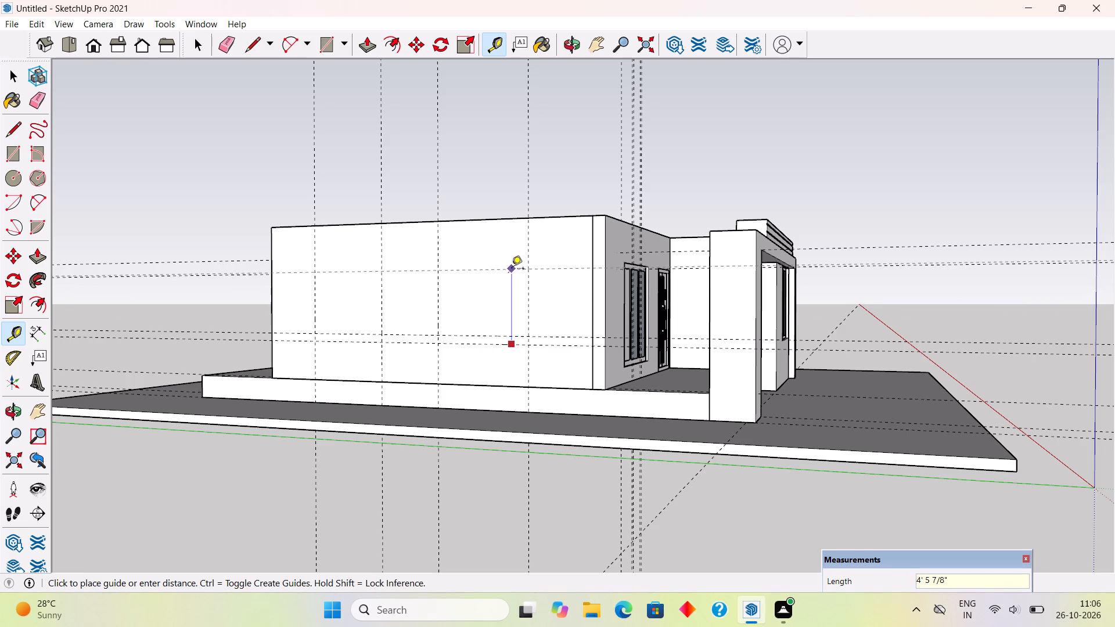
key("space")
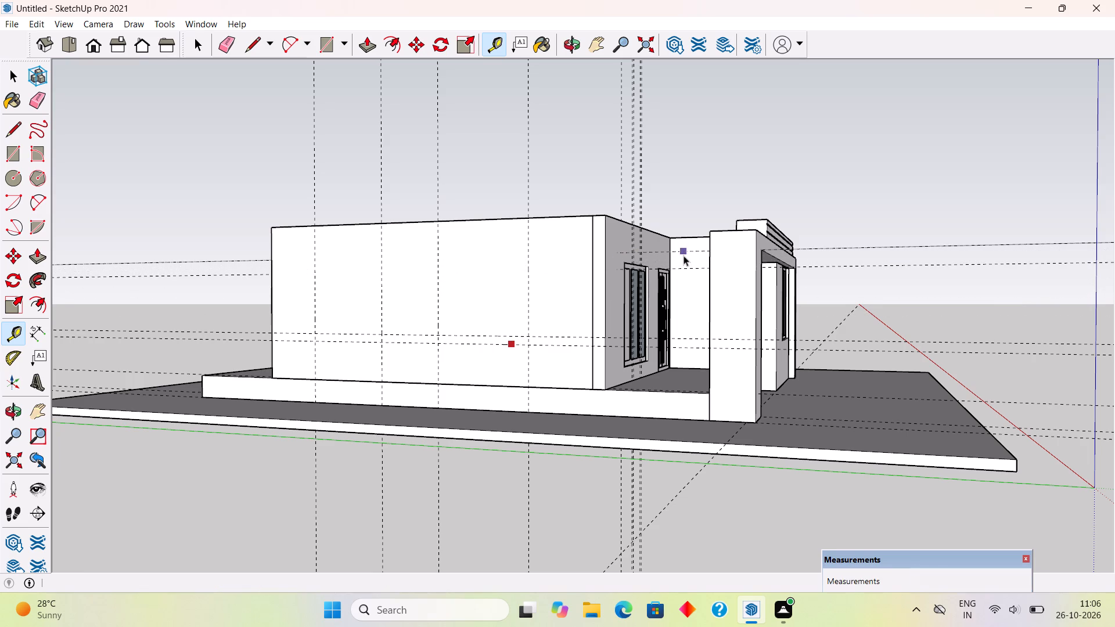
Place a horizontal guide on the window wall 2' 6" below its top edge, level with the window's head.
middle_click_drag(624, 336, 507, 402)
scroll(554, 278, "up", 4)
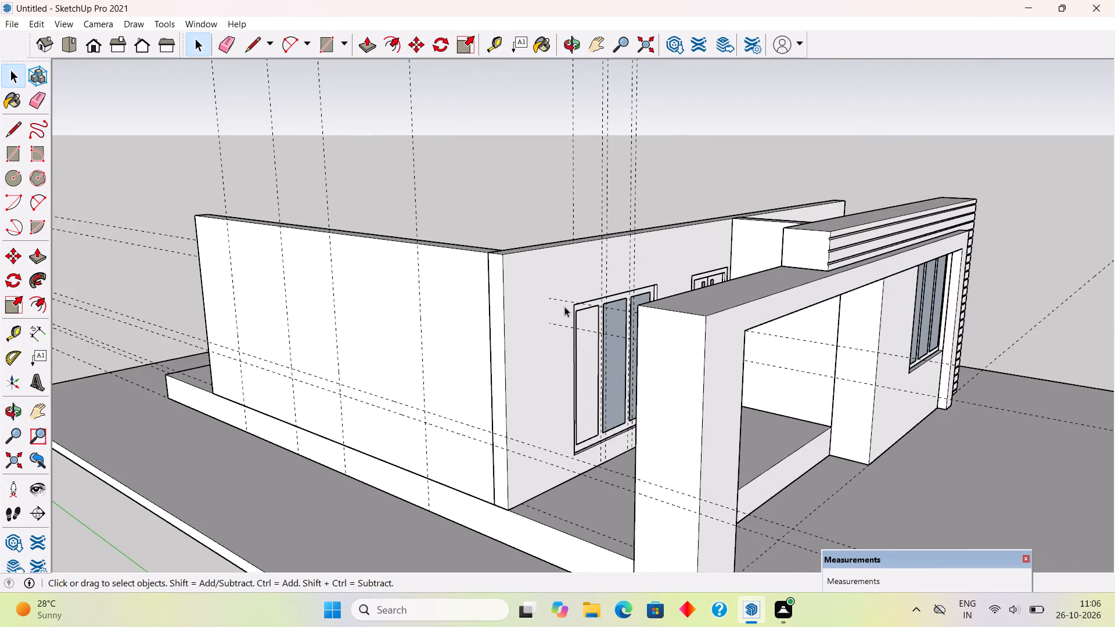
scroll(564, 307, "up", 1)
key("t")
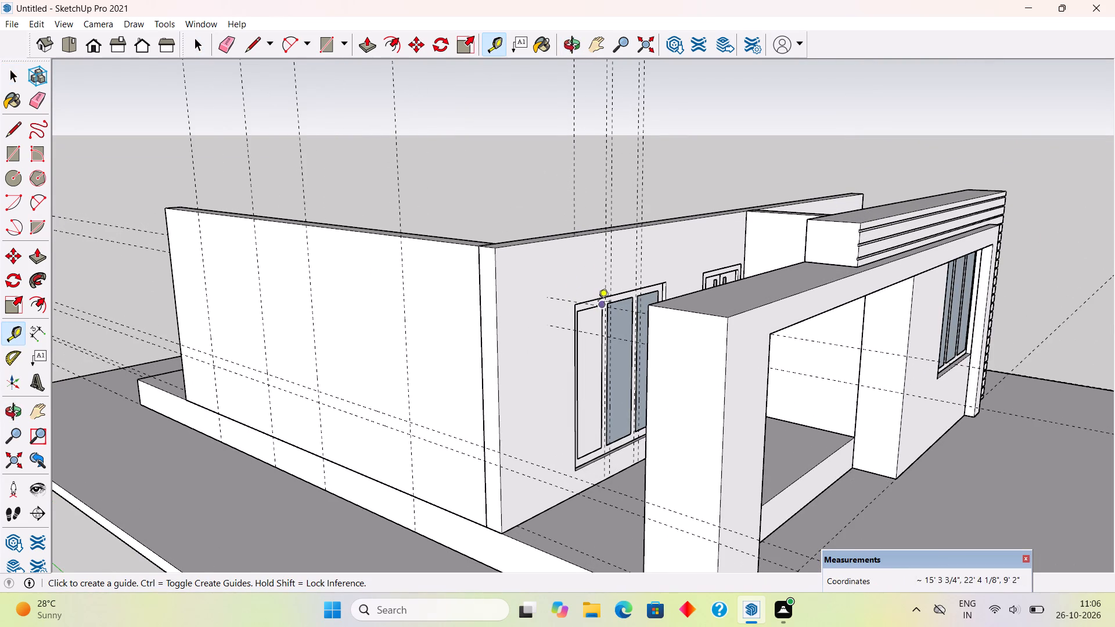
left_click(588, 233)
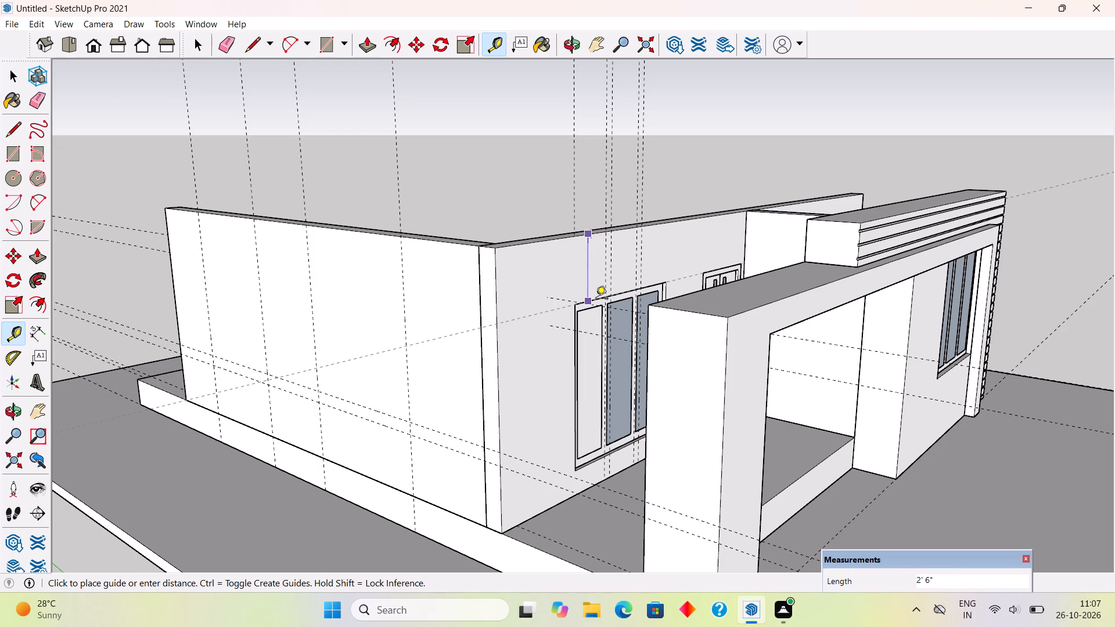
left_click(596, 300)
Place a horizontal guide on the side wall's outer face 2' 6" below its top edge, meeting the window wall's guide.
scroll(463, 376, "down", 1)
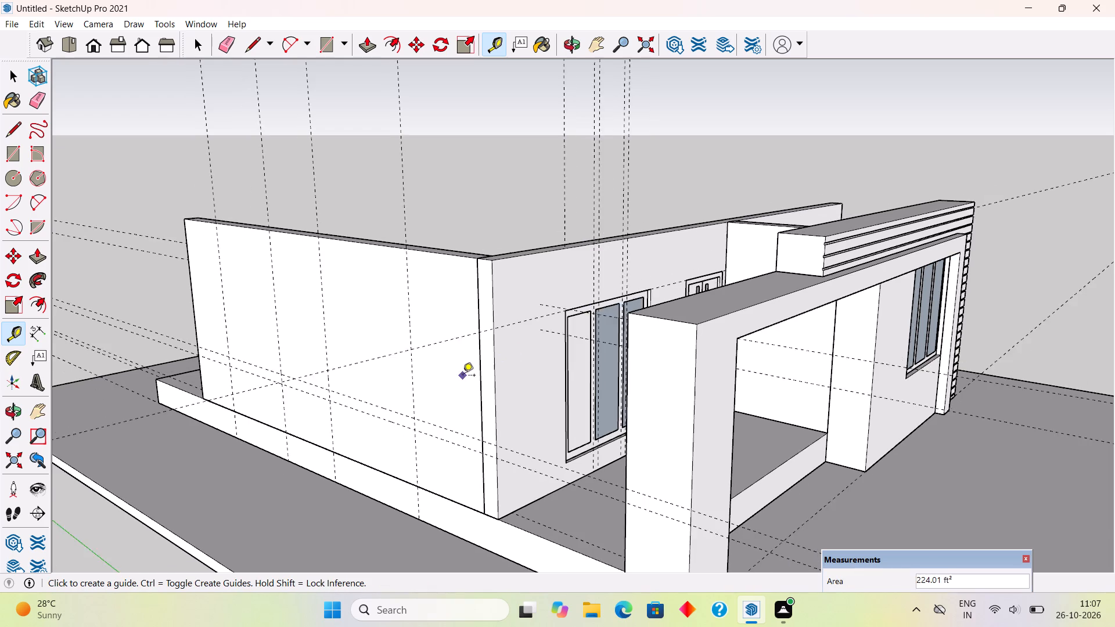
scroll(463, 376, "down", 1)
middle_click_drag(440, 419, 746, 373)
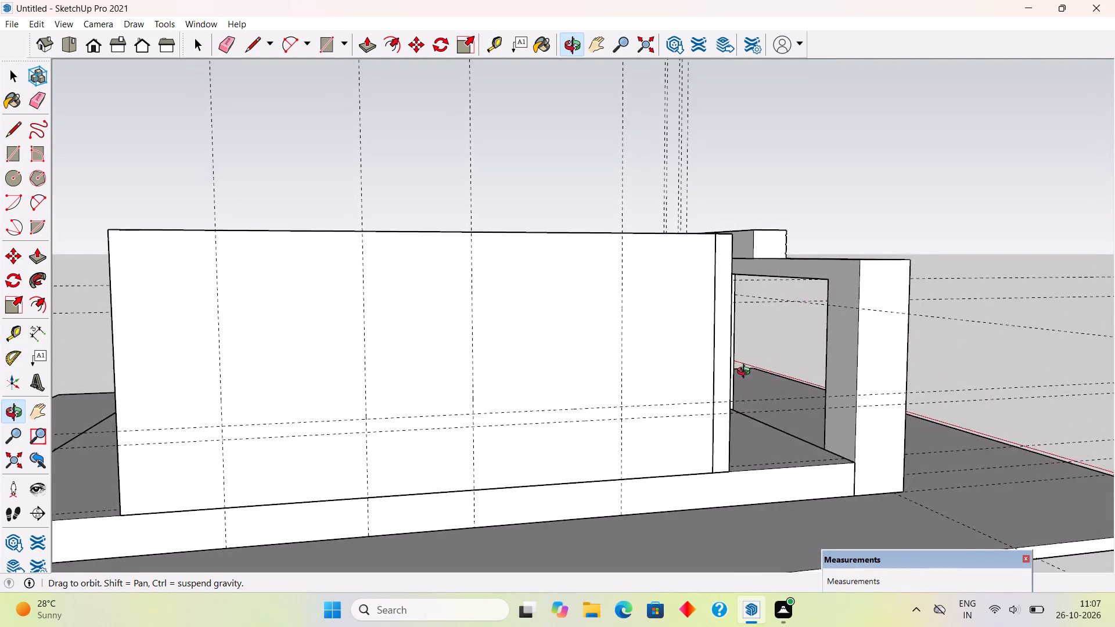
middle_click_drag(746, 373, 699, 350)
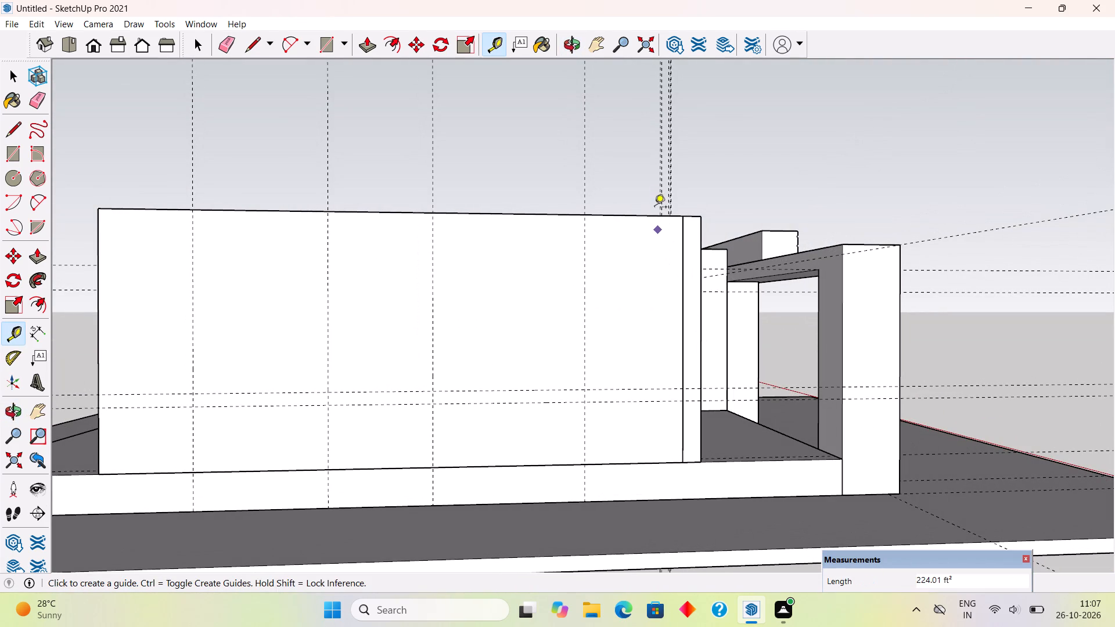
left_click(658, 215)
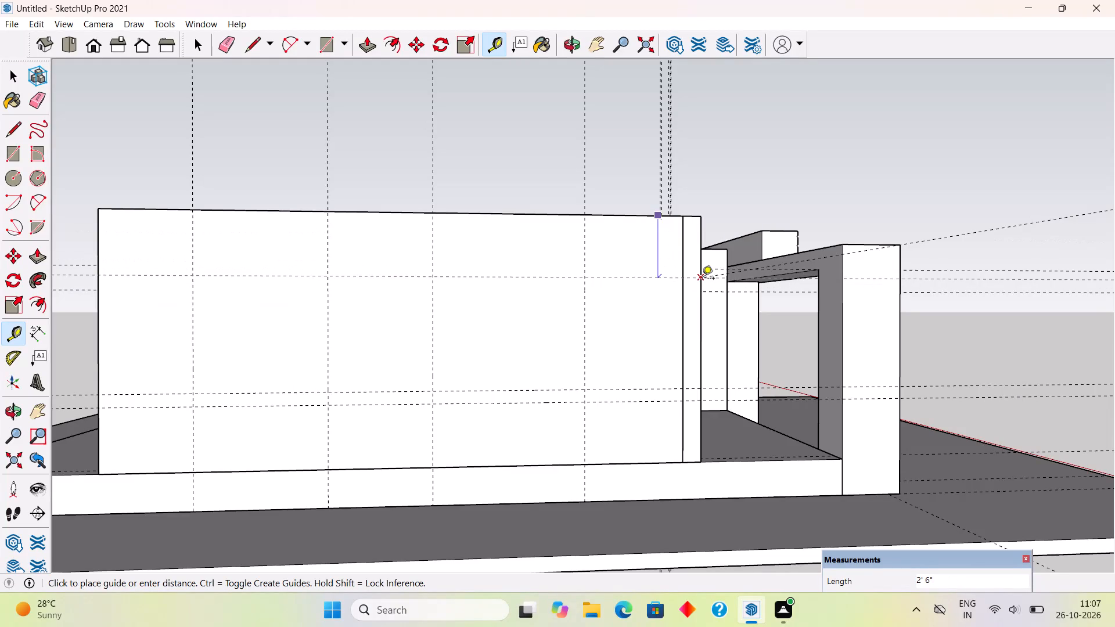
left_click(703, 279)
middle_click_drag(686, 336, 642, 363)
key("space")
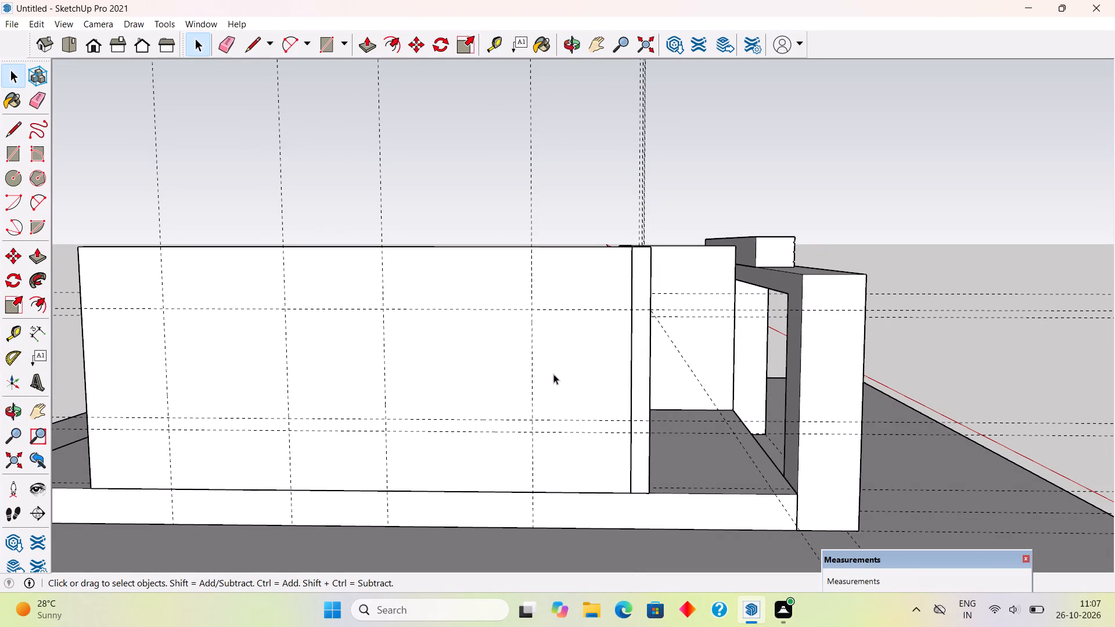
Inside the side wall's group, draw two 5' high rectangles between the guides, 6' wide nearer the window wall and 5' wide nearer the rear.
double_click(430, 382)
left_click(430, 382)
middle_click_drag(479, 438, 475, 434)
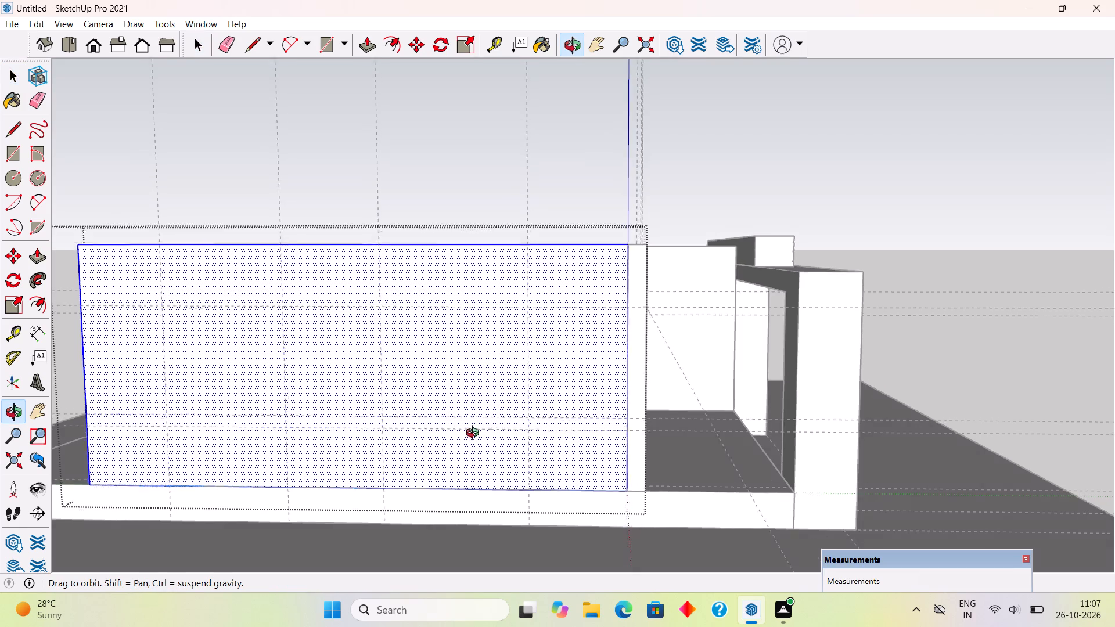
middle_click_drag(475, 434, 487, 421)
key("r")
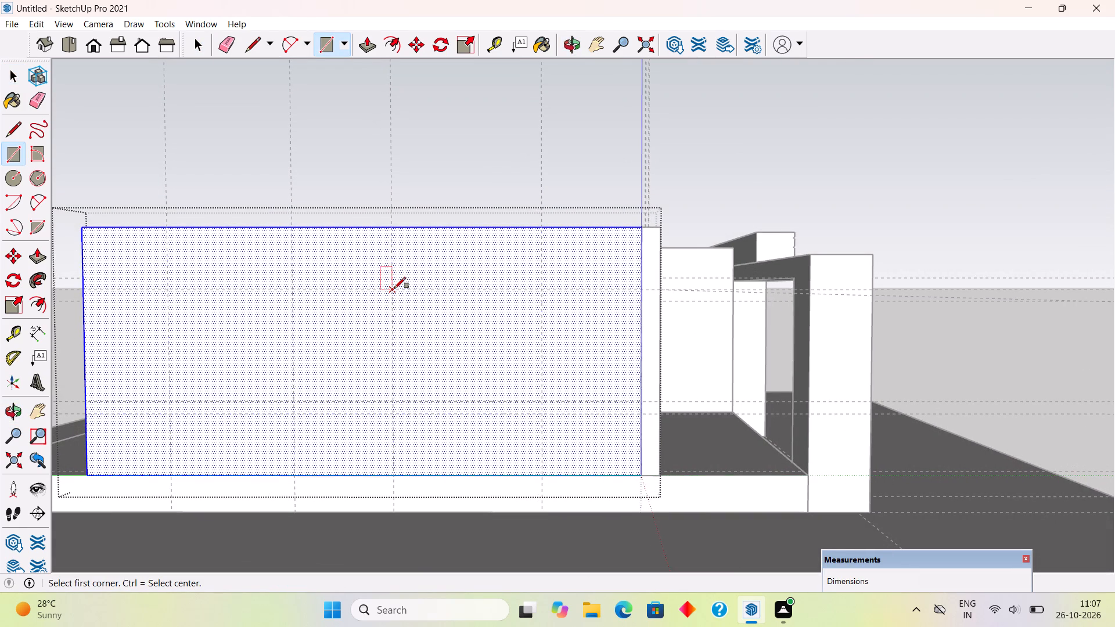
left_click(394, 289)
left_click(543, 416)
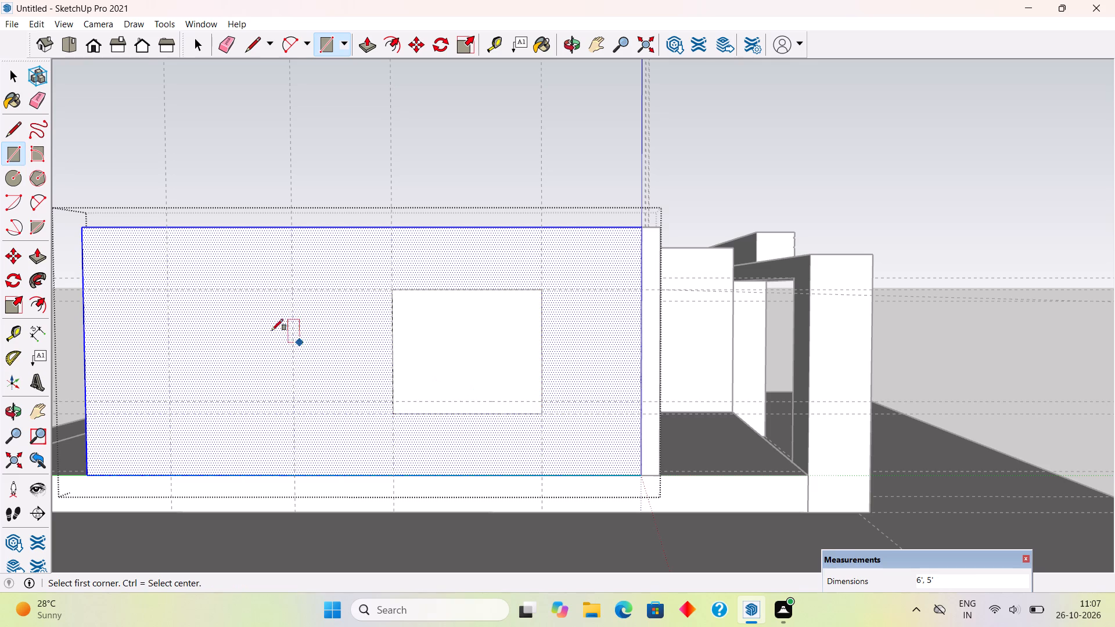
left_click(168, 291)
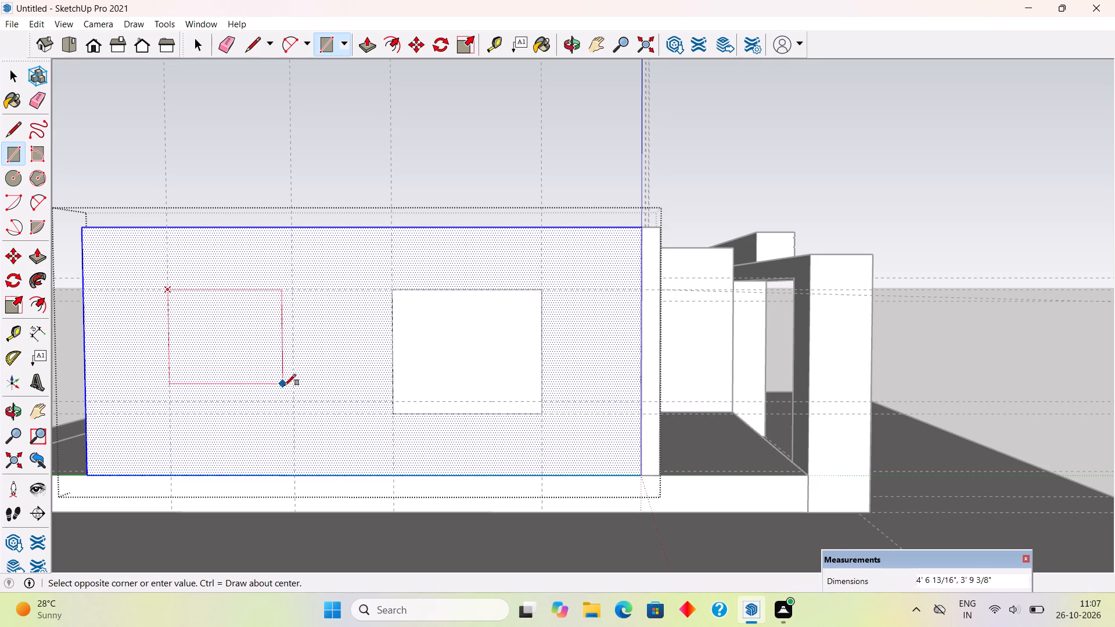
left_click(297, 411)
Push both rectangles 9" through the side wall to cut the window openings, and leave the group.
key("p")
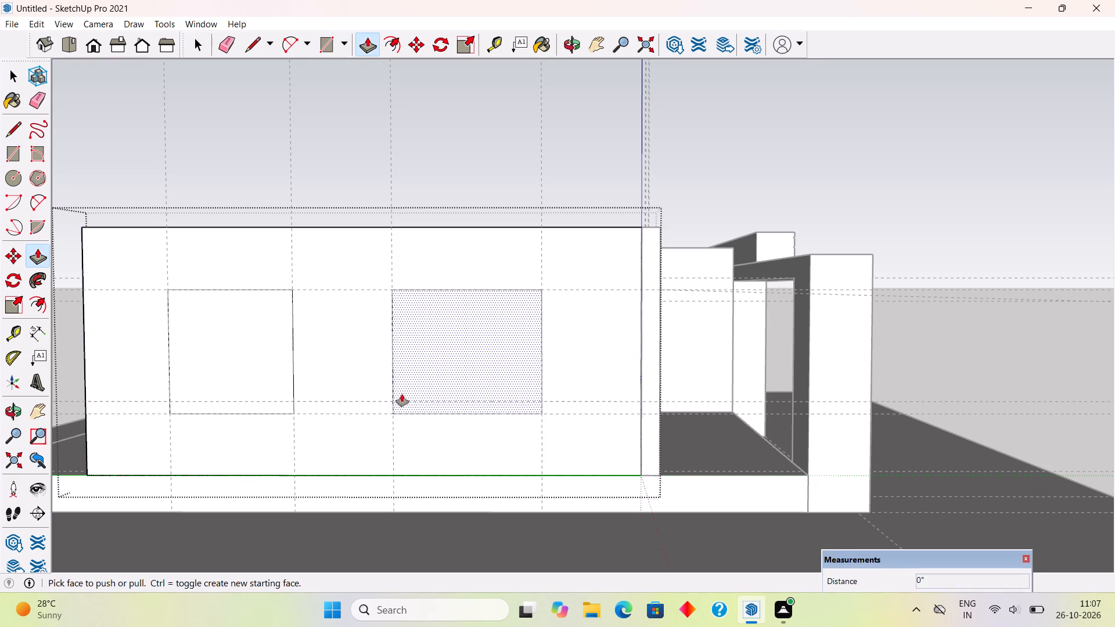
left_click_drag(527, 390, 453, 324)
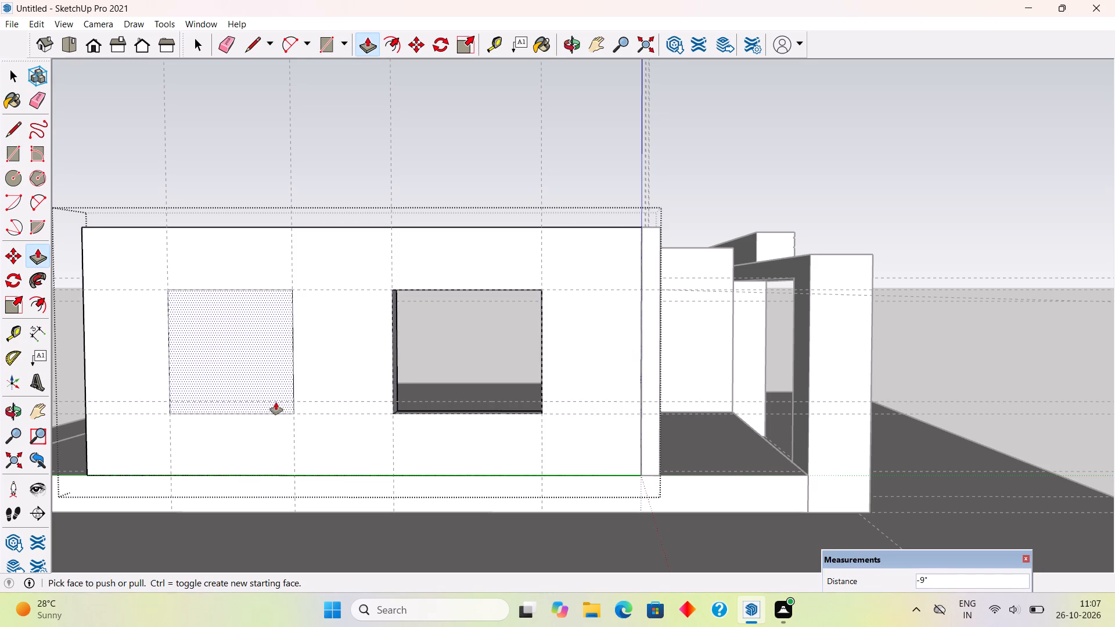
left_click_drag(276, 402, 275, 326)
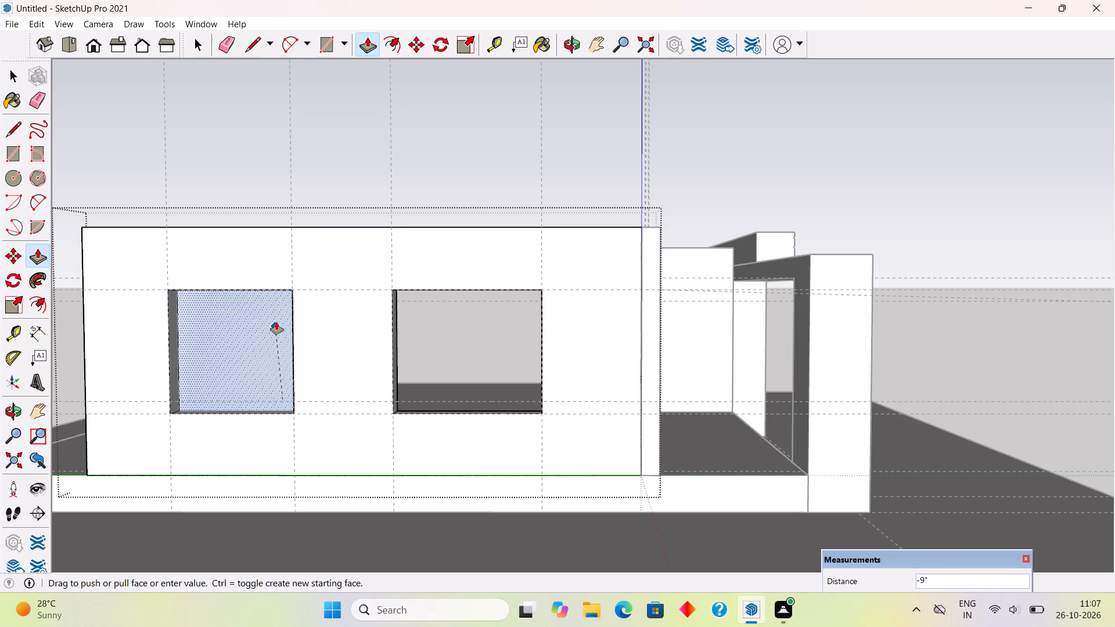
key("space")
left_click(303, 181)
Draw a rectangle covering the 6' wide side wall opening nearer the window wall, from corner to opposite corner.
middle_click_drag(455, 343, 468, 374)
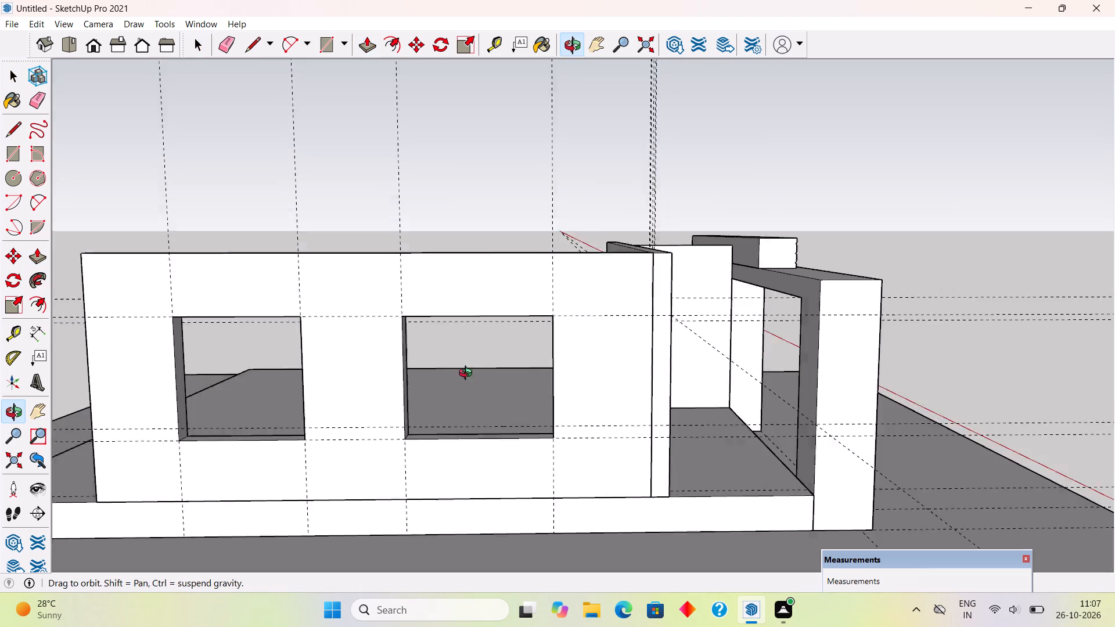
middle_click_drag(468, 374, 591, 331)
scroll(643, 426, "up", 1)
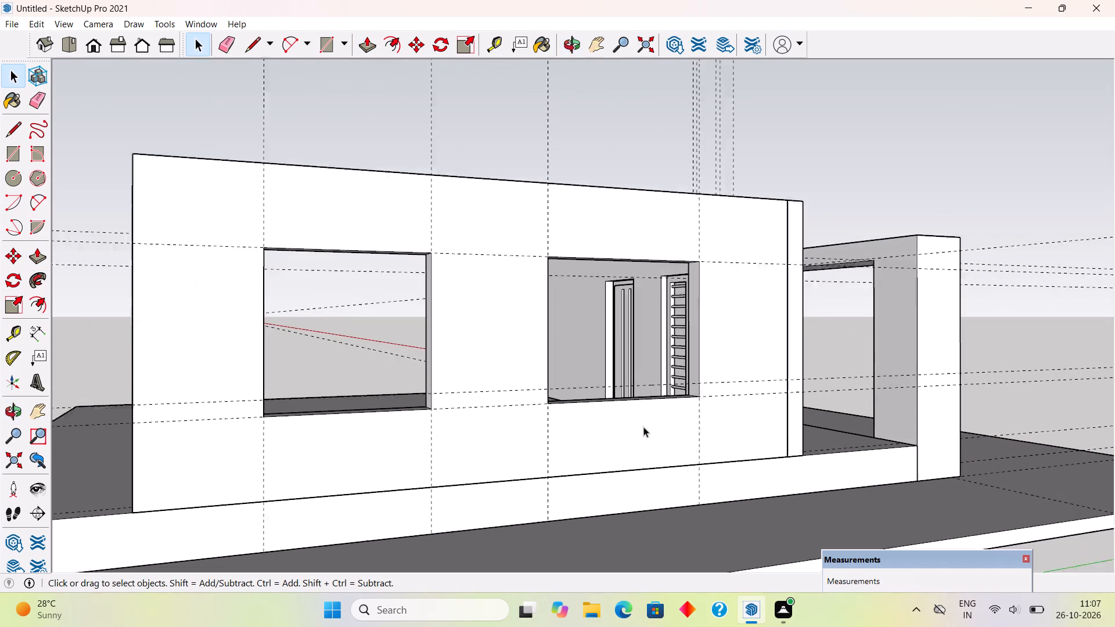
scroll(643, 427, "up", 1)
middle_click_drag(639, 448, 587, 452)
scroll(582, 449, "down", 1)
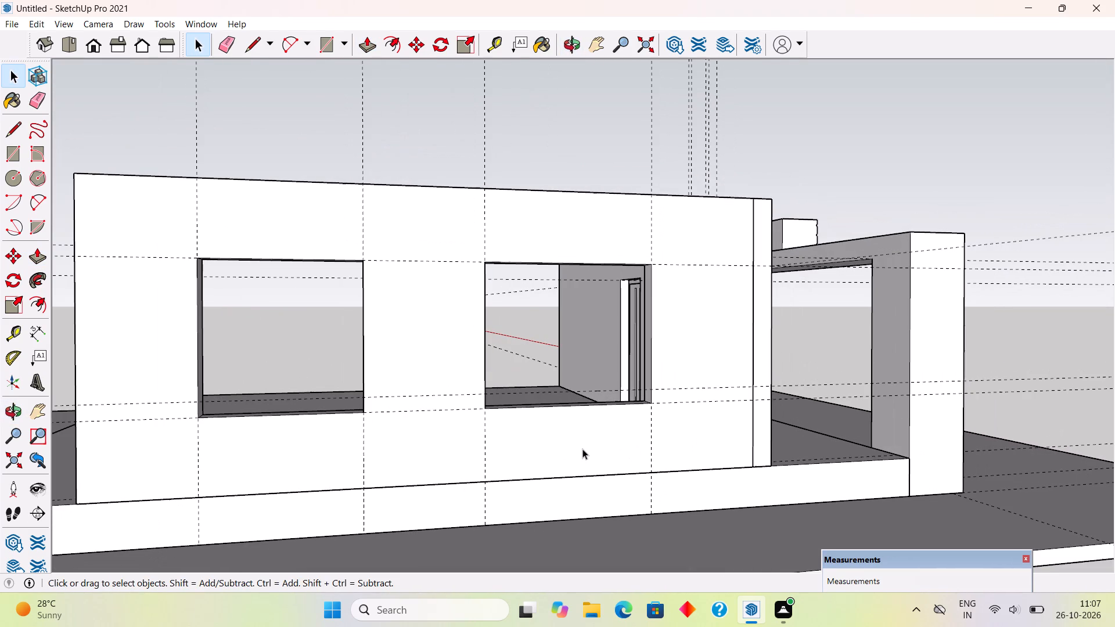
key("r")
left_click(488, 261)
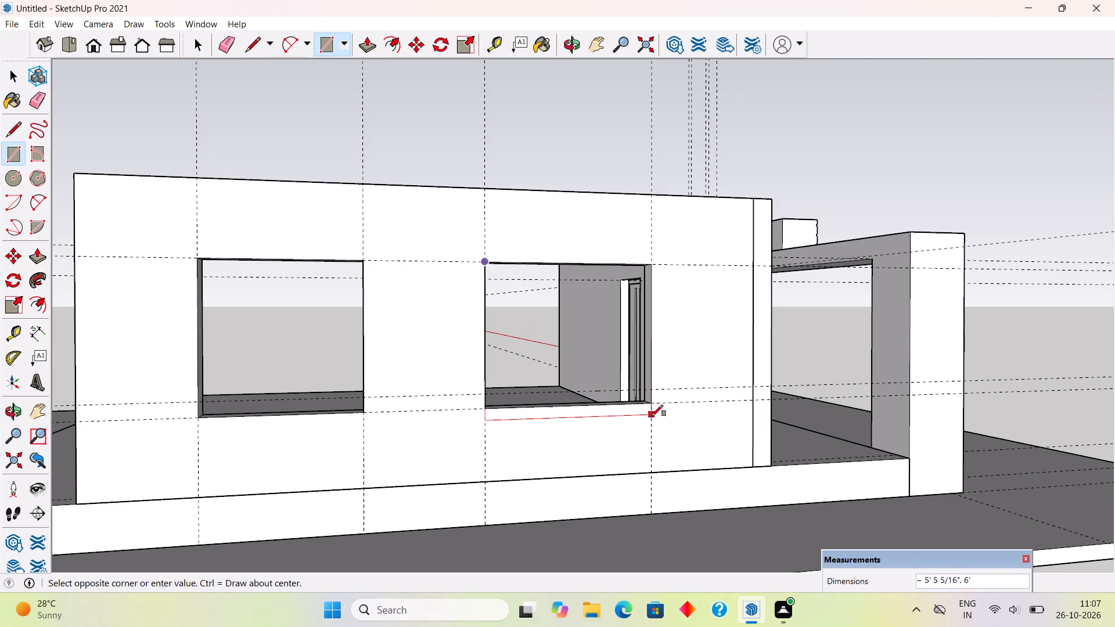
left_click(648, 402)
key("space")
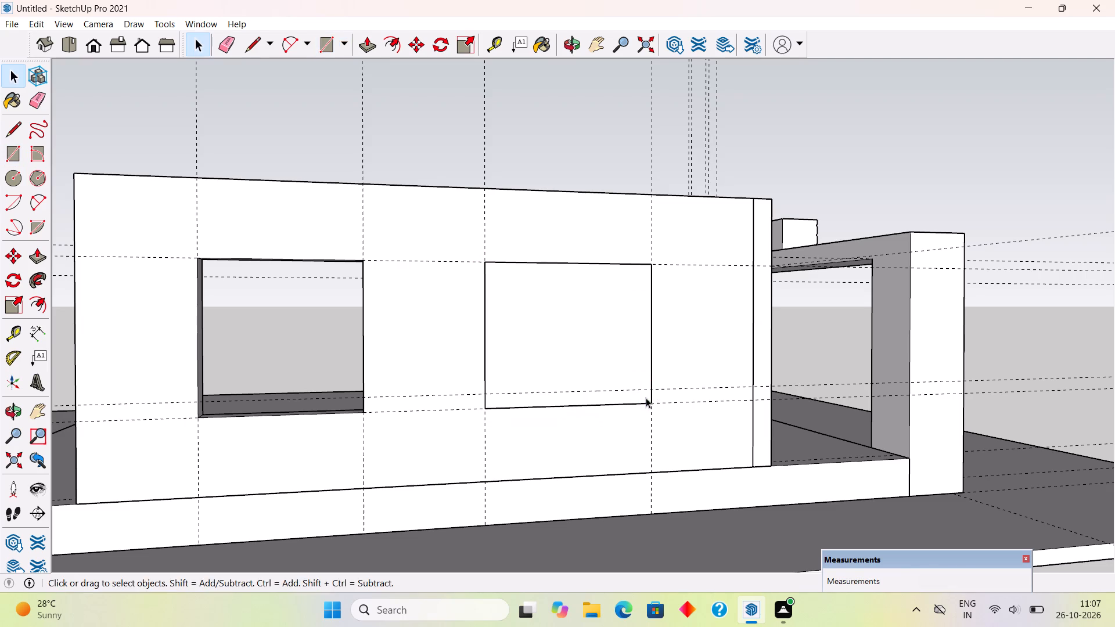
Offset the new window rectangle's outline inward by 4" to form the frame border.
middle_click_drag(599, 374, 553, 428)
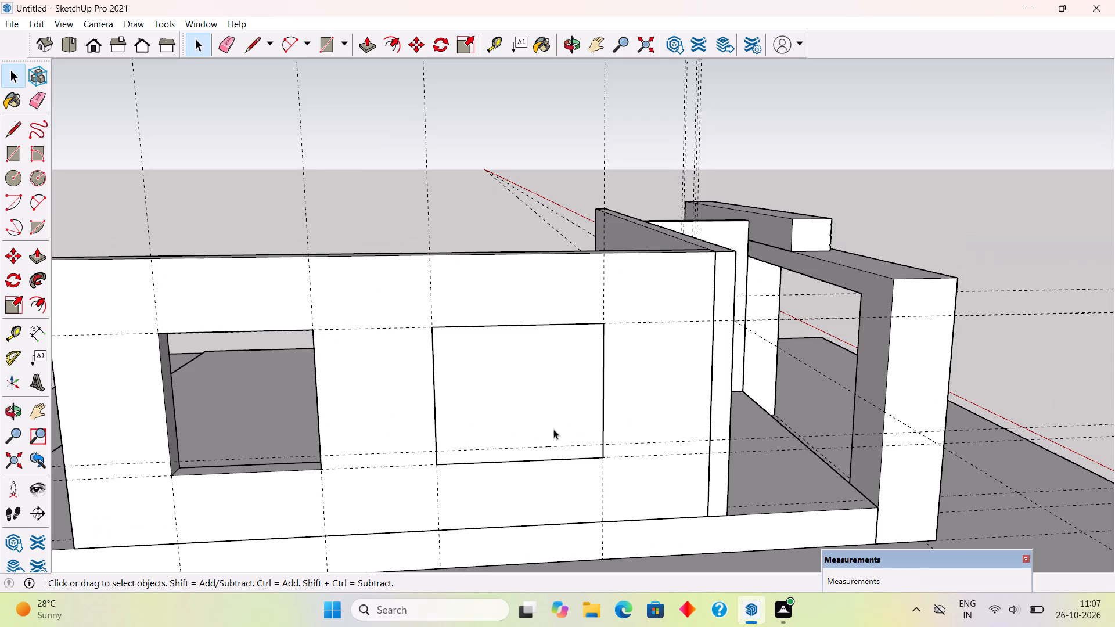
key("f")
left_click(533, 452)
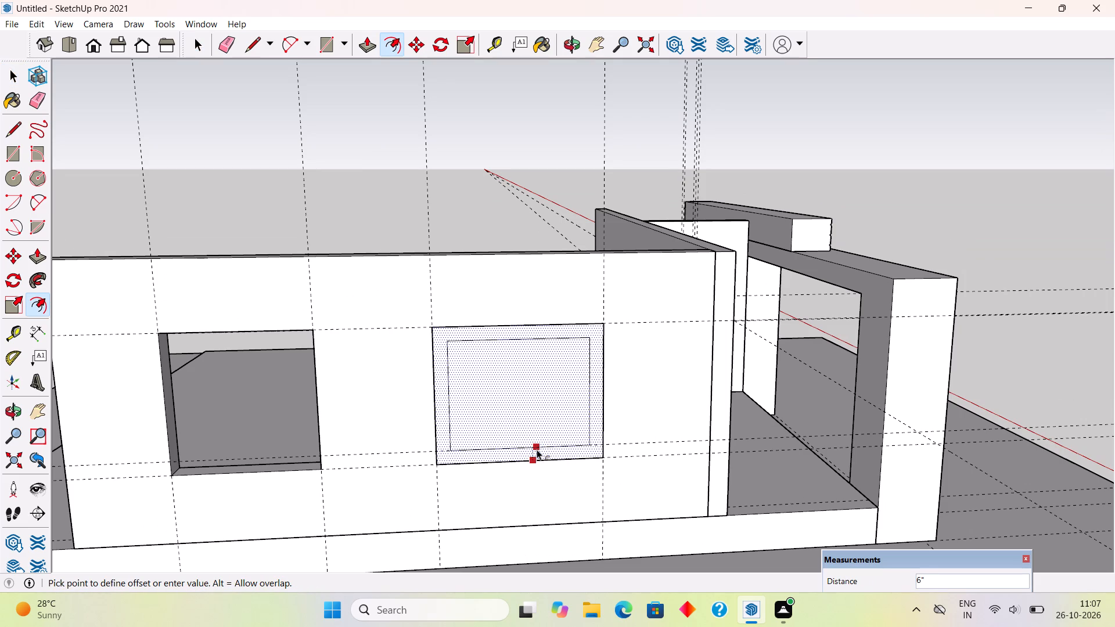
type("4\"")
key("Return")
key("space")
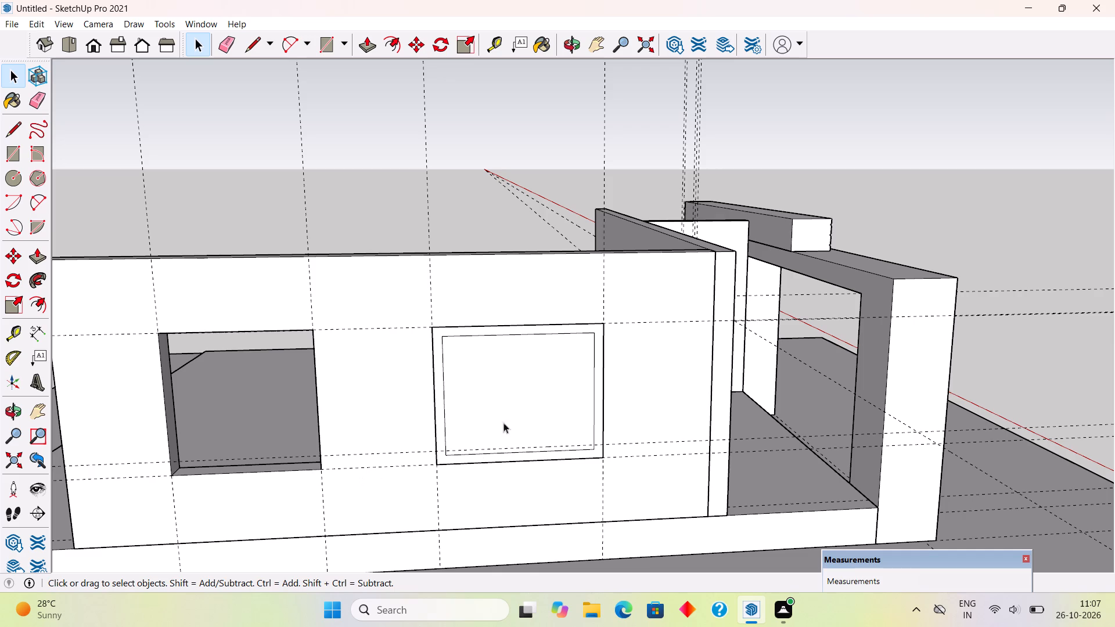
Place two vertical guides on the 6' wide side wall window, each 2' in from one of its outer side edges.
scroll(615, 438, "up", 4)
middle_click_drag(615, 434, 619, 372)
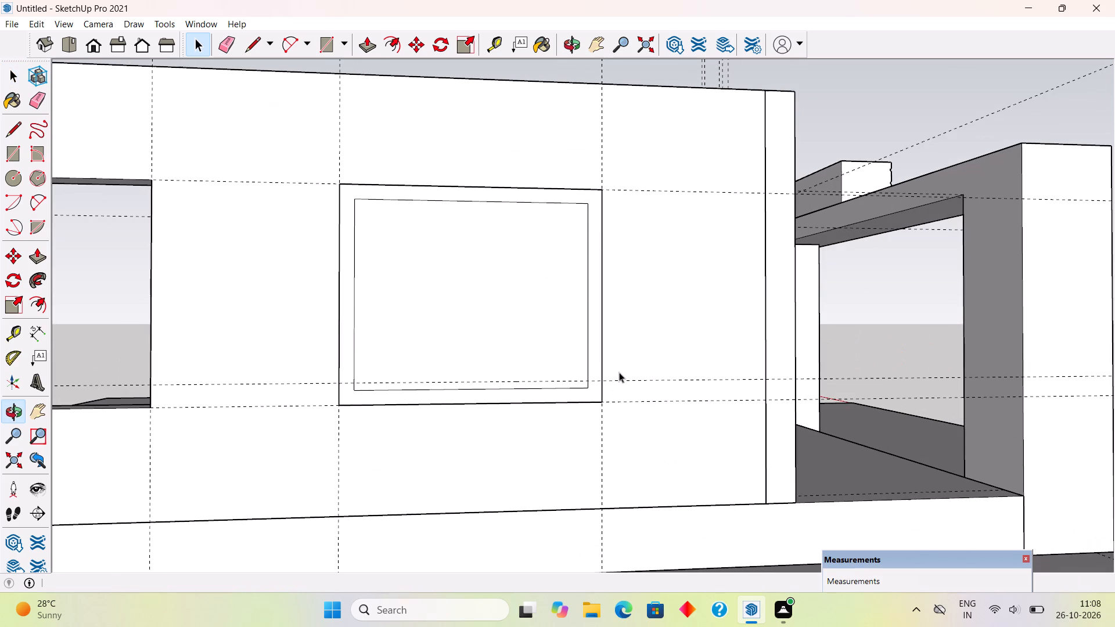
key("t")
left_click(351, 308)
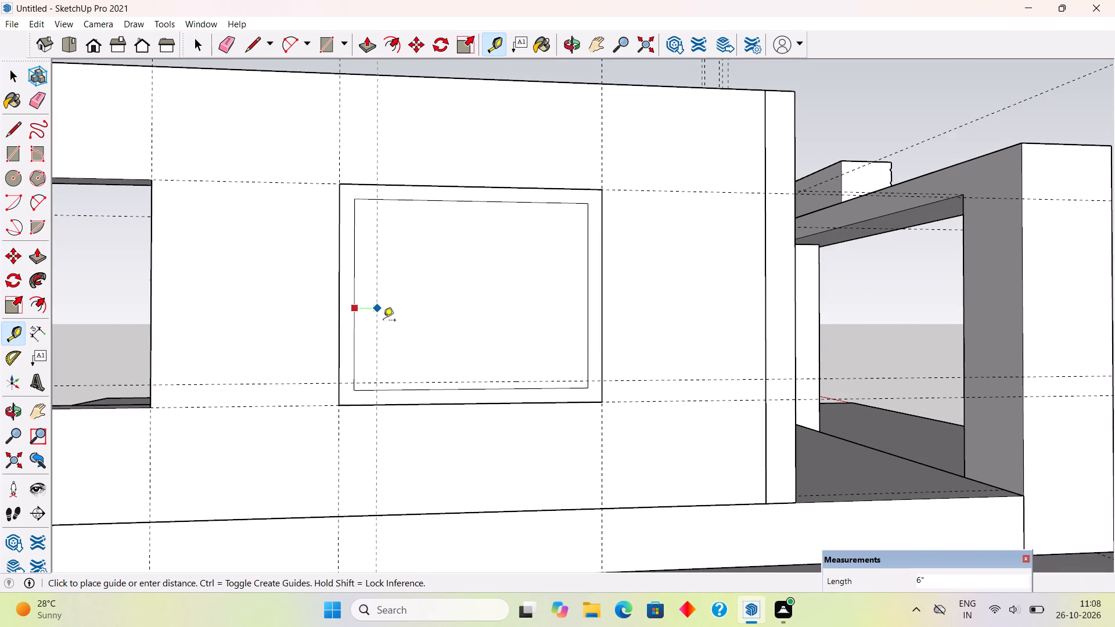
key("t")
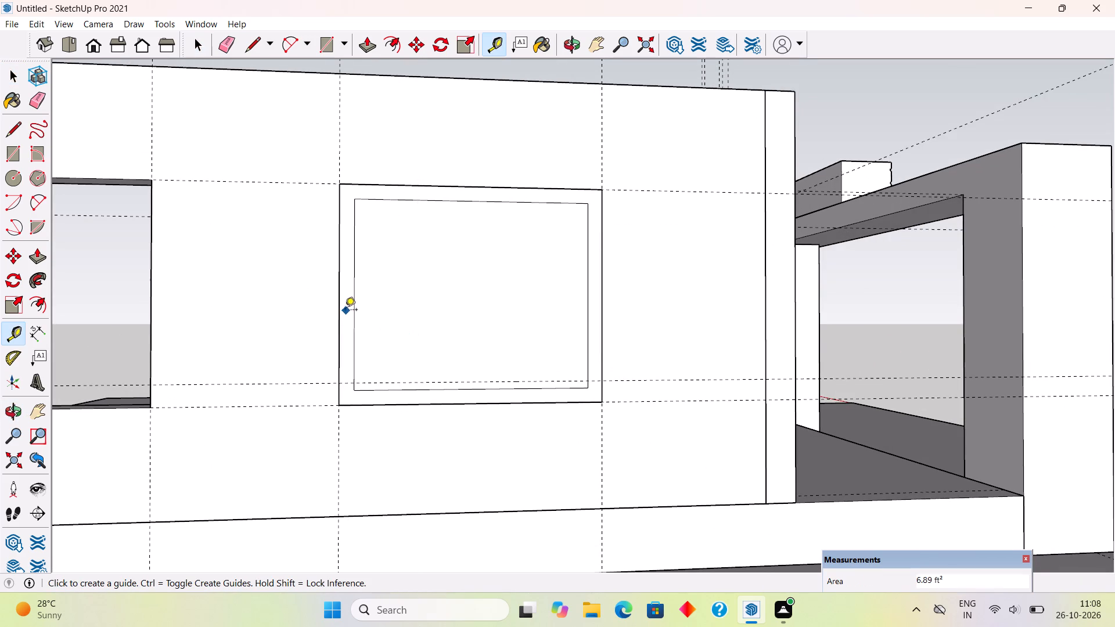
left_click(340, 320)
key("2")
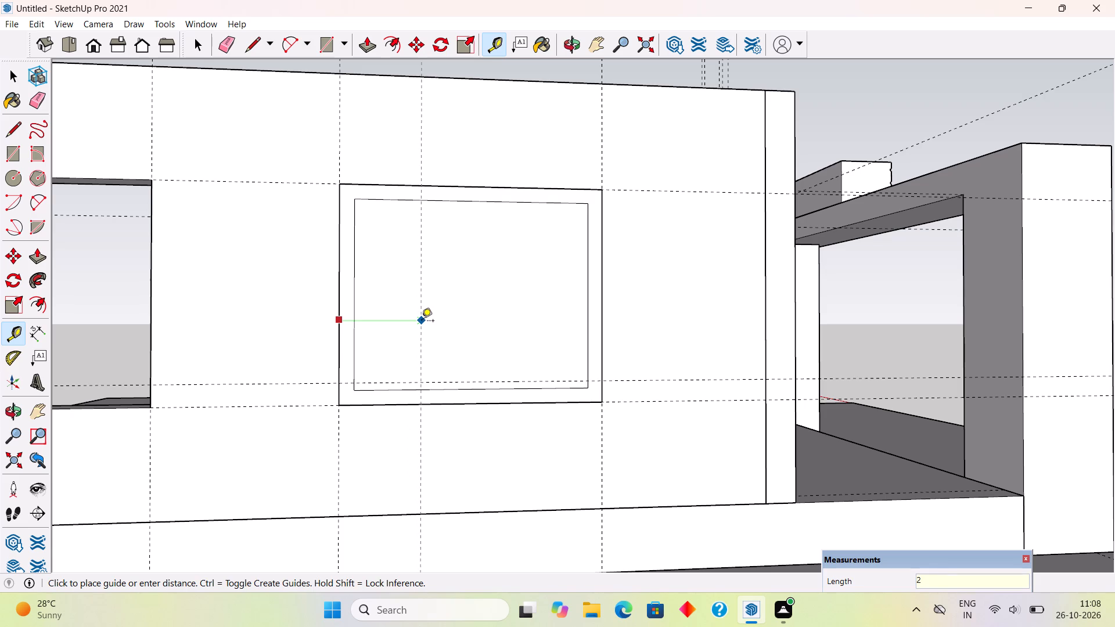
key("apostrophe")
key("Return")
left_click(600, 314)
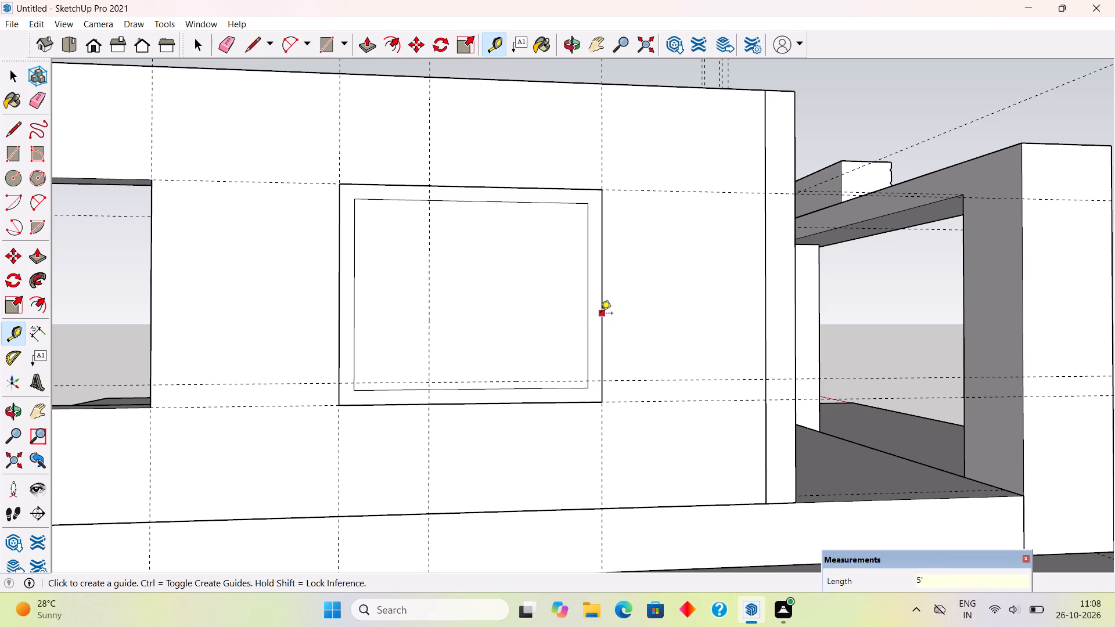
type("2'")
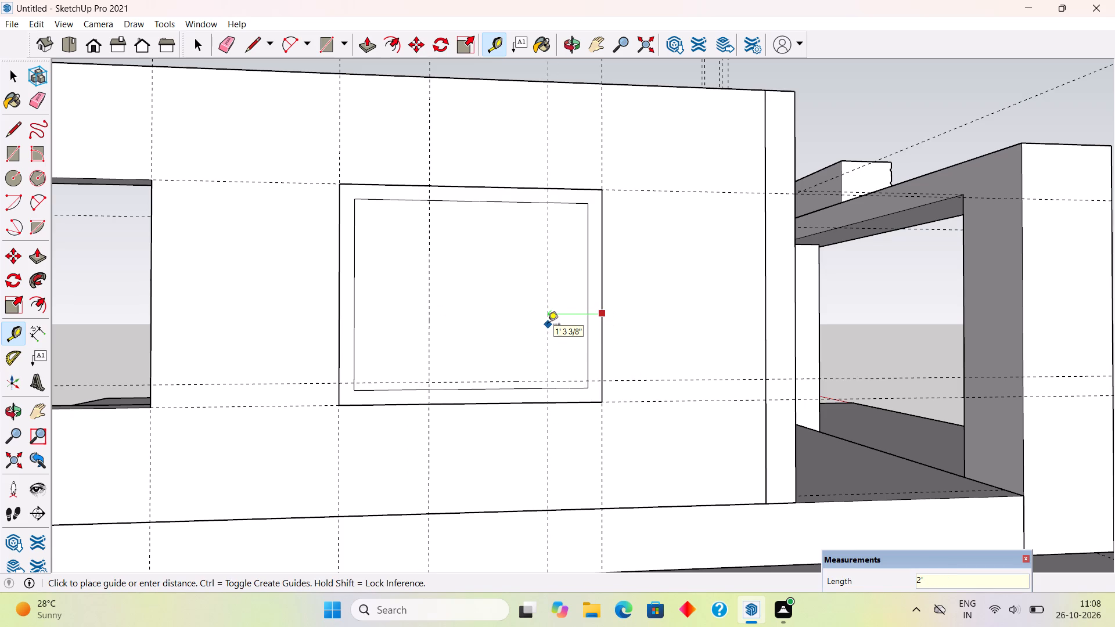
key("Return")
Add a guide 2" from the vertical guide nearer the window wall, on that guide's window-wall side.
left_click(515, 346)
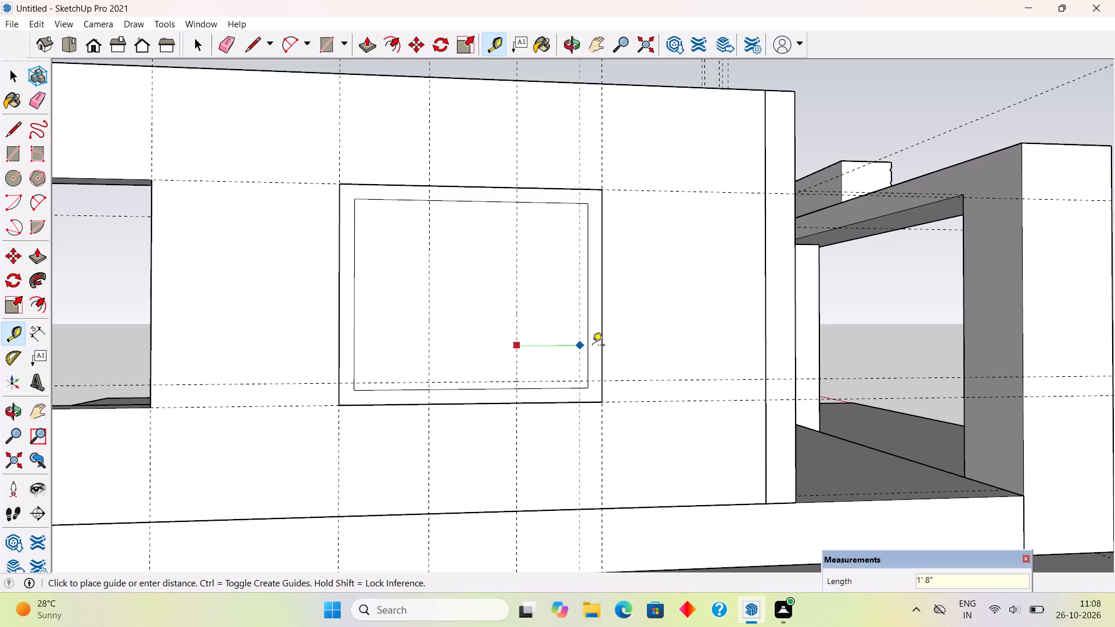
scroll(581, 346, "up", 3)
middle_click_drag(550, 405, 549, 442)
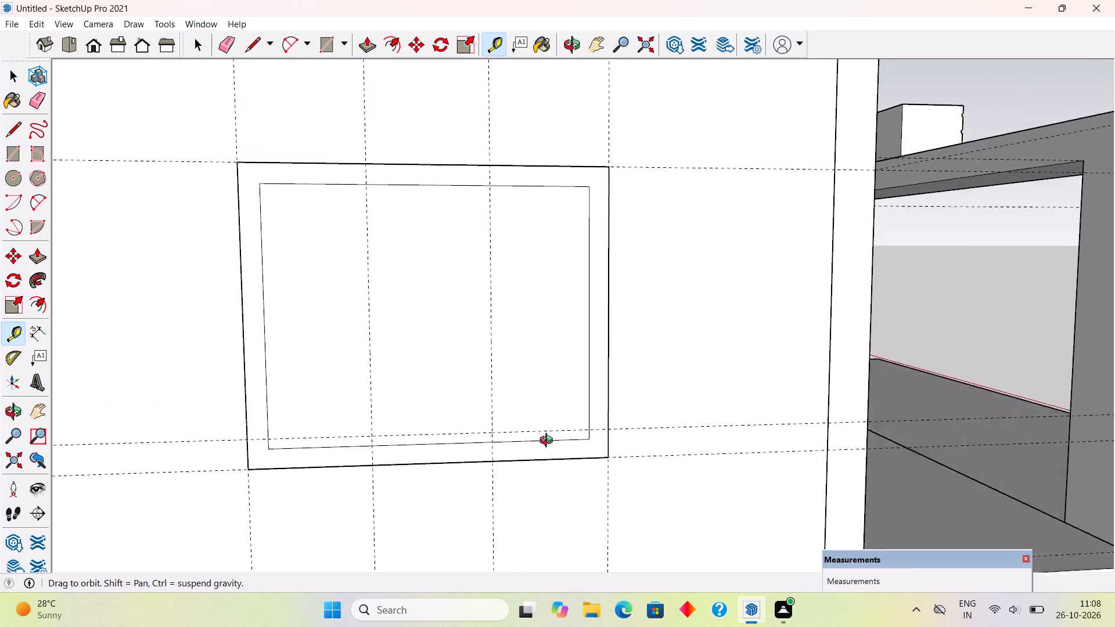
middle_click_drag(549, 442, 549, 449)
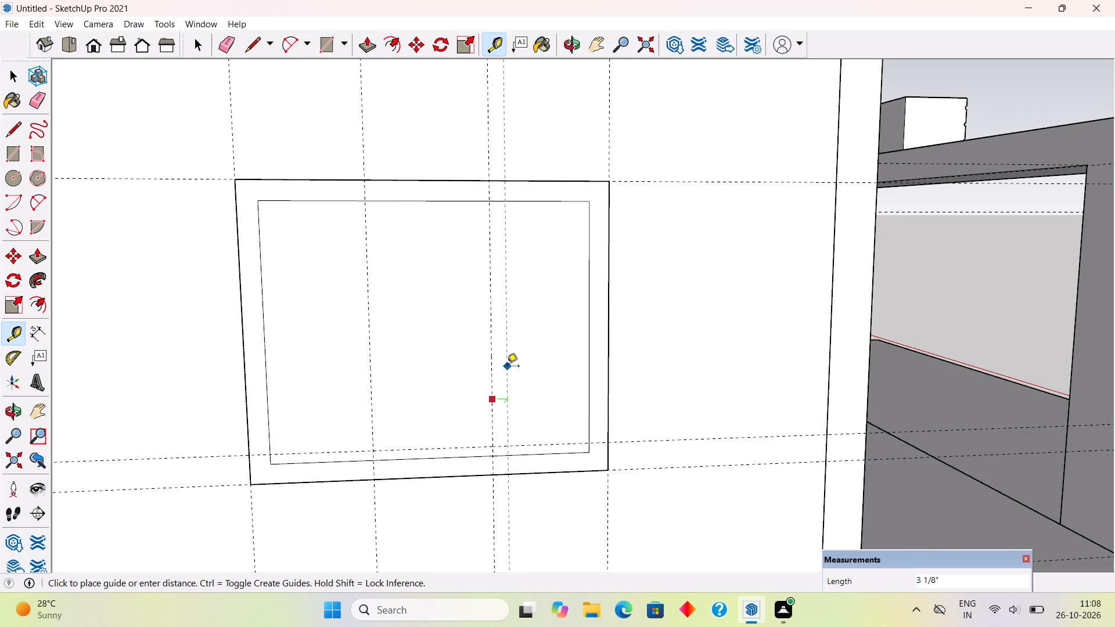
key("2")
key("shift+quotedbl")
key("Return")
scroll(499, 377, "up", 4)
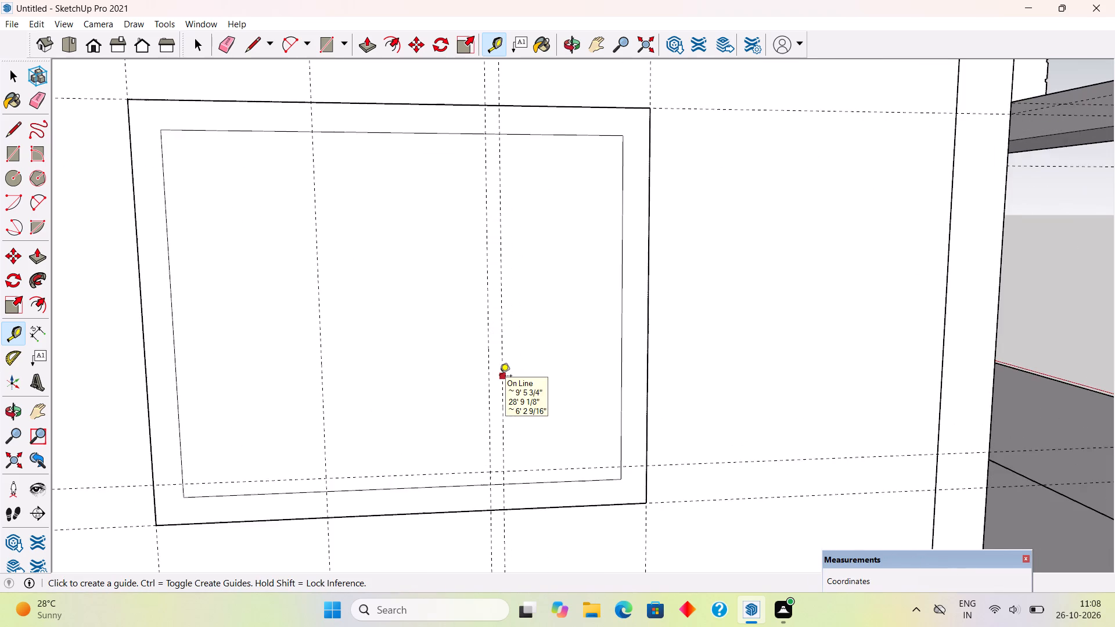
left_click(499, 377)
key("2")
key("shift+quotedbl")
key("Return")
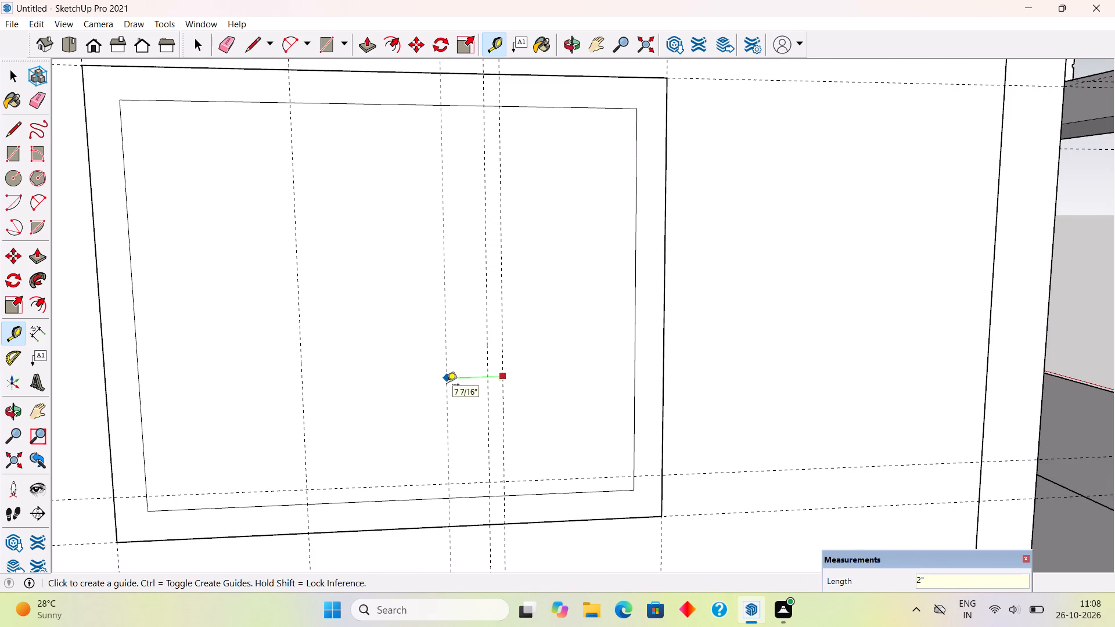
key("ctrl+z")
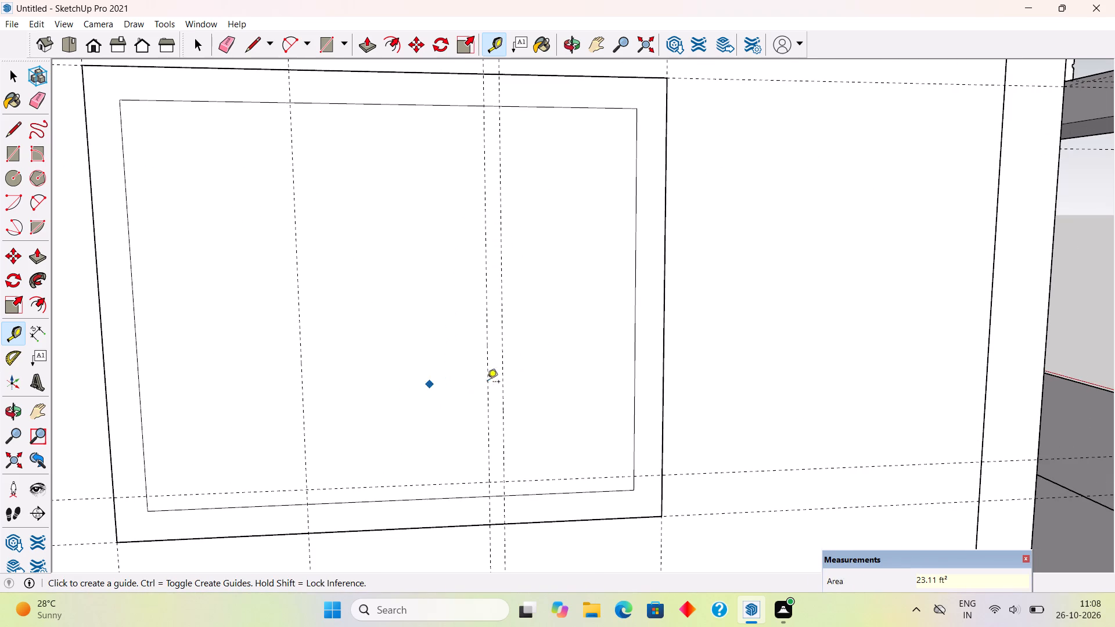
Place a guide 4" back from the new 2" guide, toward the rear, to mark the first mullion's width.
left_click(501, 379)
key("4")
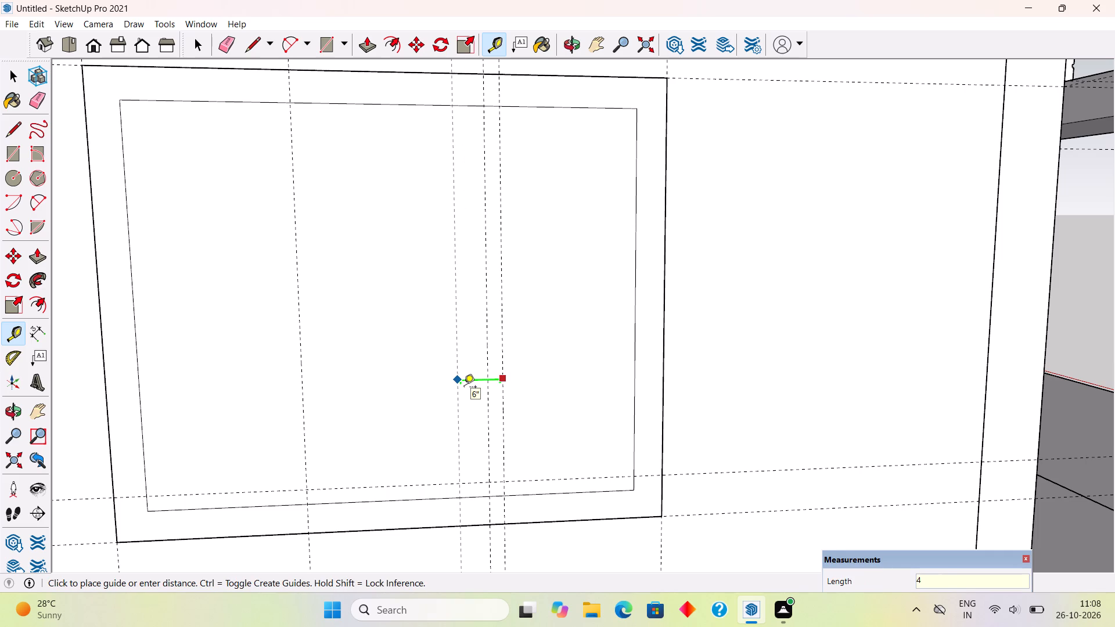
key("shift+quotedbl")
key("Return")
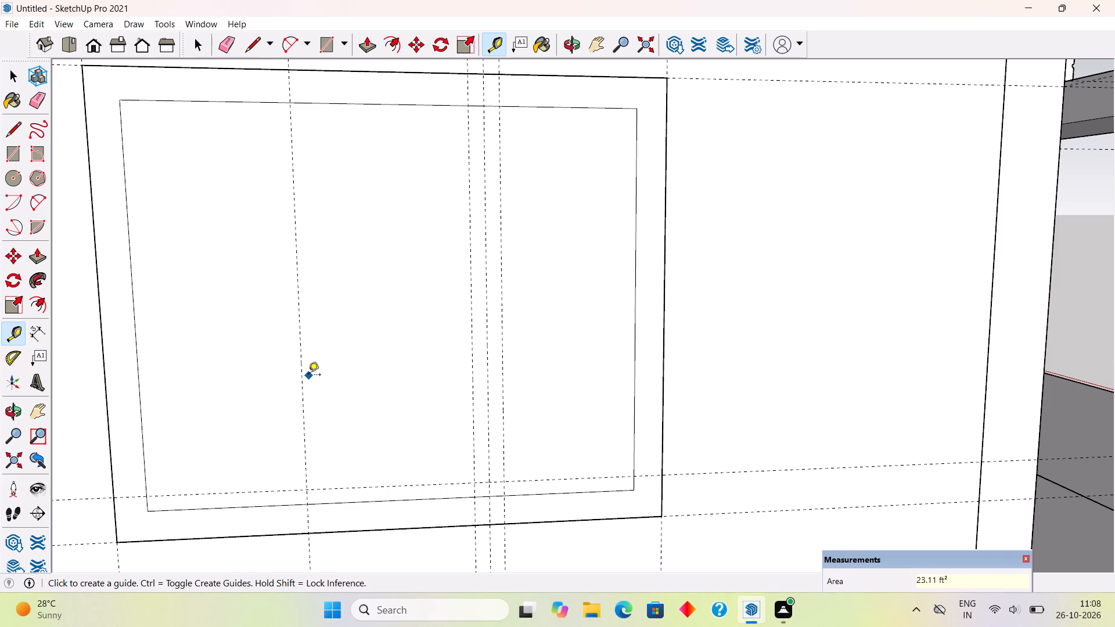
Mark the rear-side mullion with one guide 2" from its centre guide toward the window's middle and another 4" back from that.
left_click(303, 390)
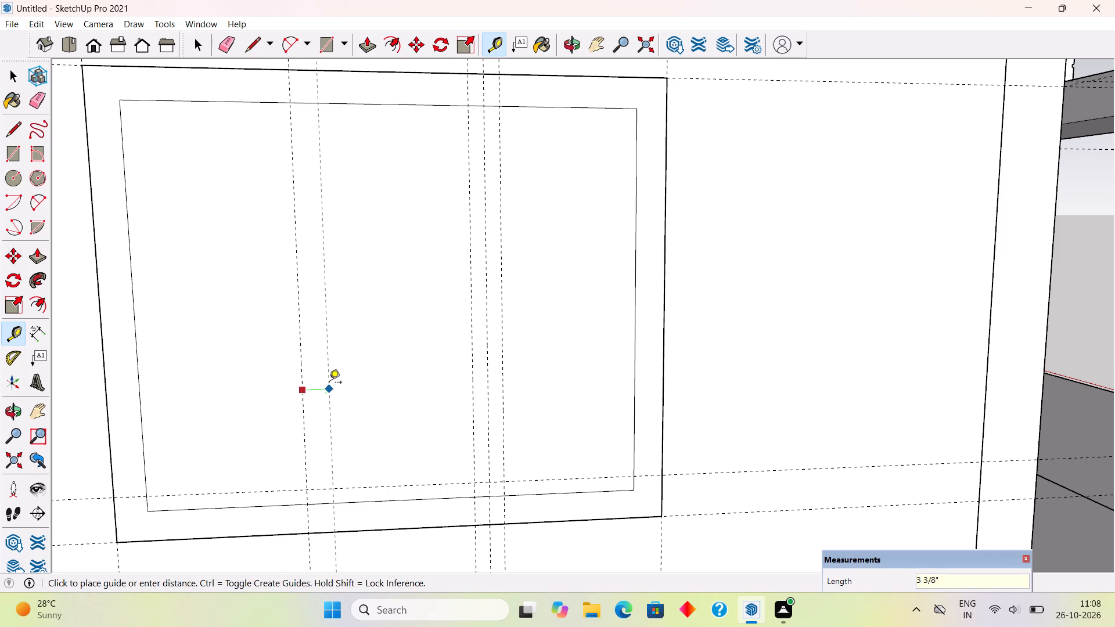
type("2\"")
key("Return")
left_click(321, 387)
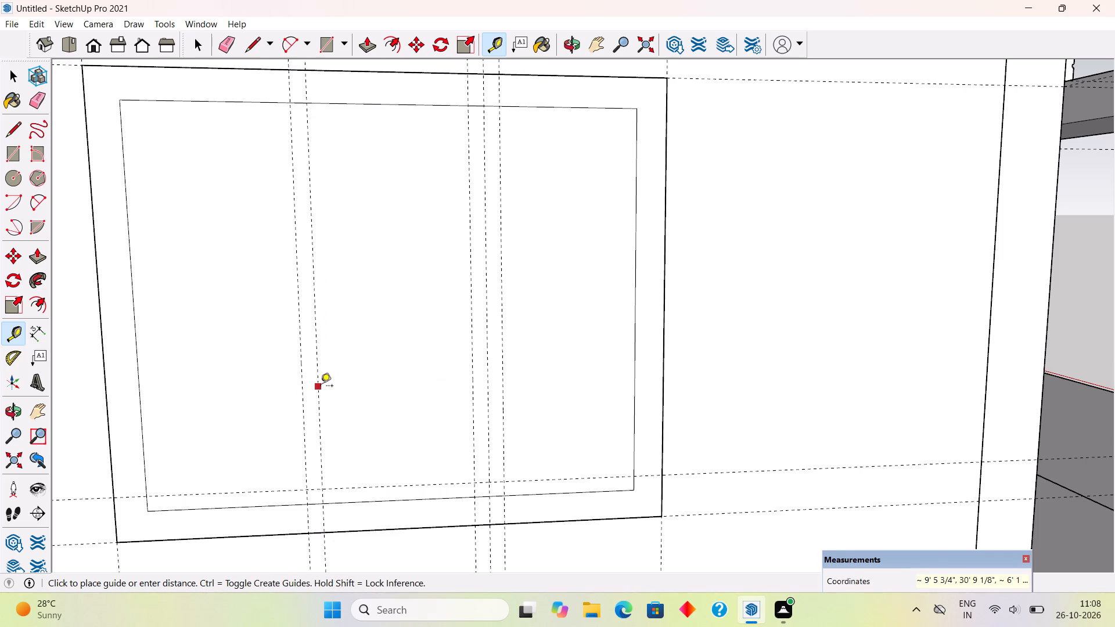
type("4\"")
key("Return")
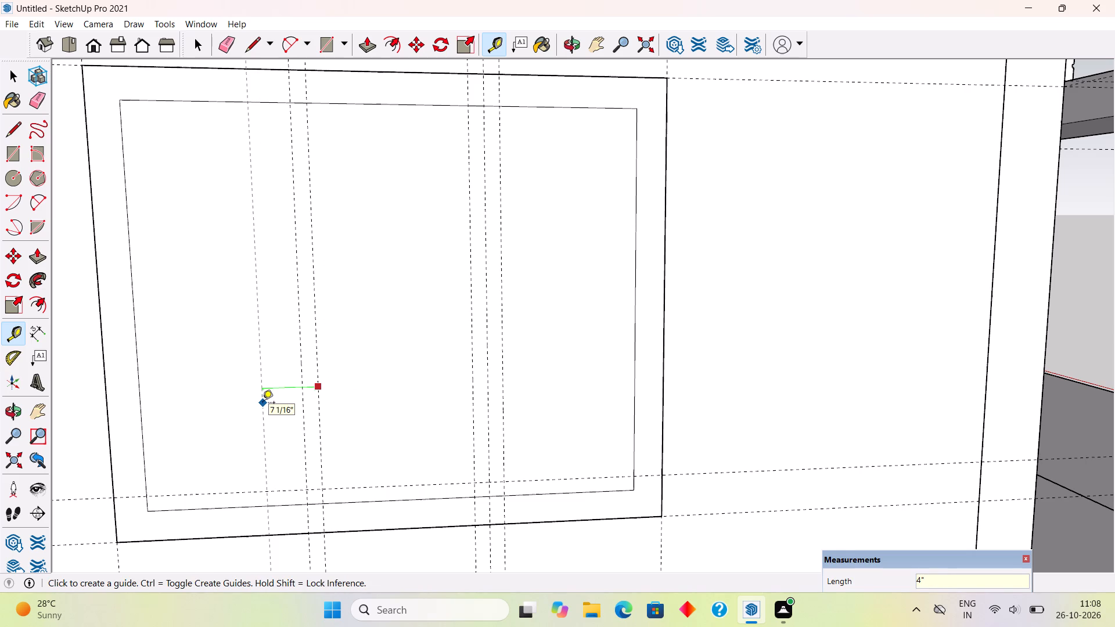
Draw four vertical lines along the outer mullion guides, between the inner frame rectangle's top and bottom edges.
key("l")
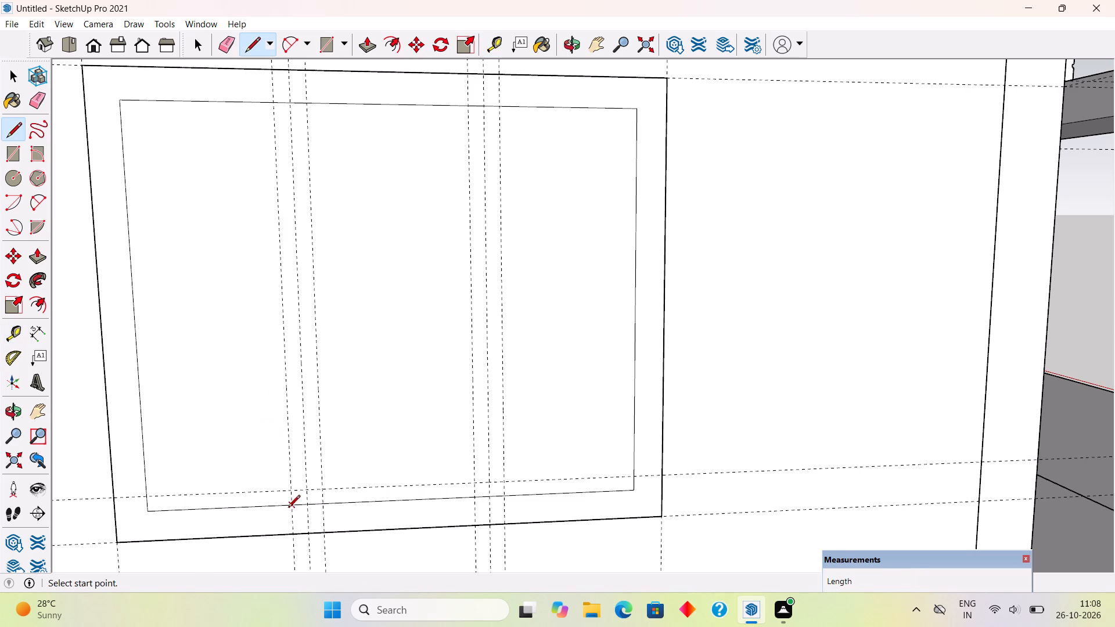
left_click(288, 508)
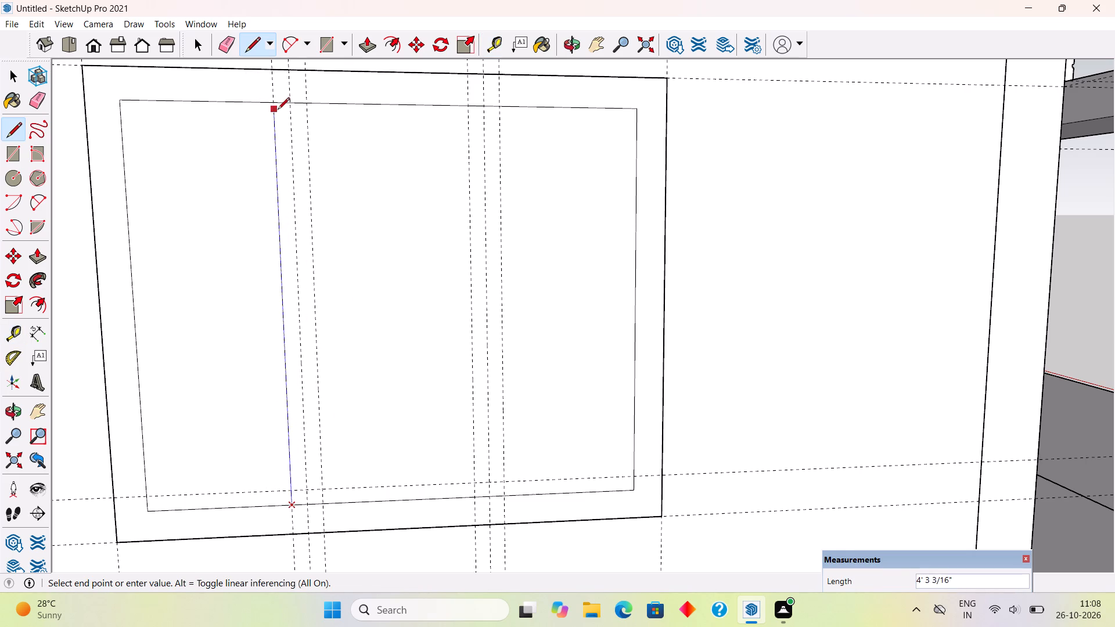
left_click(274, 100)
left_click(305, 105)
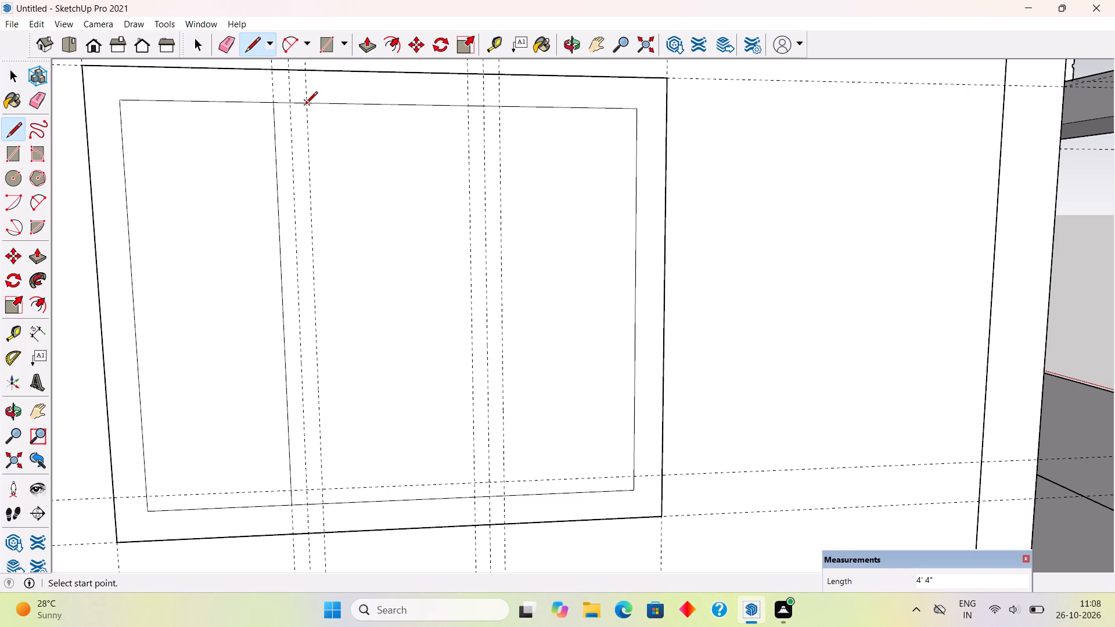
left_click(320, 502)
left_click(466, 106)
left_click(477, 500)
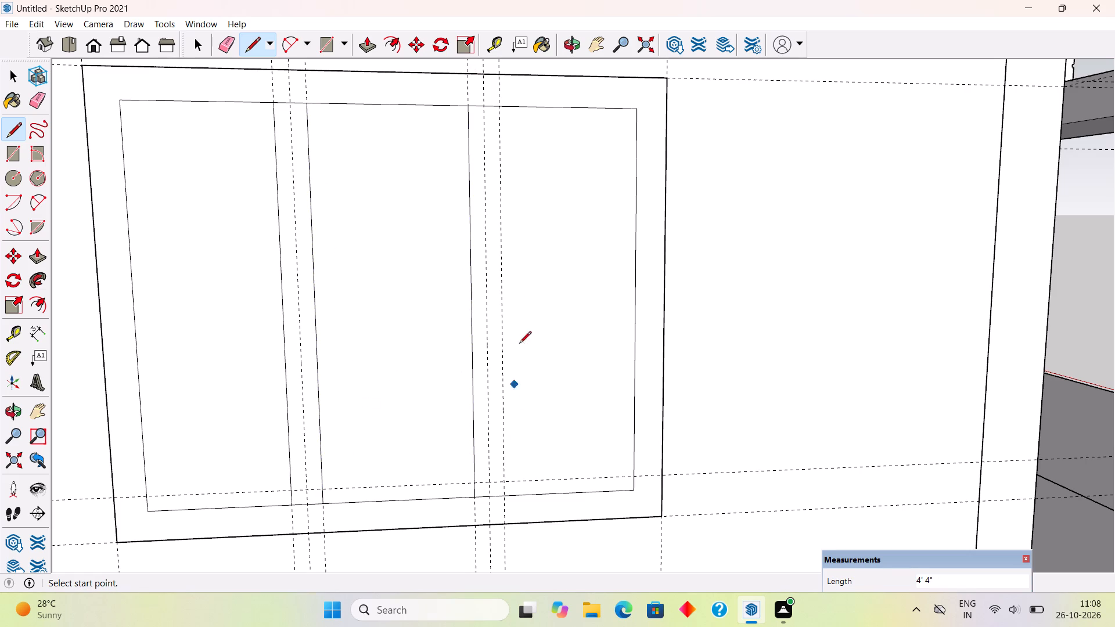
left_click(501, 105)
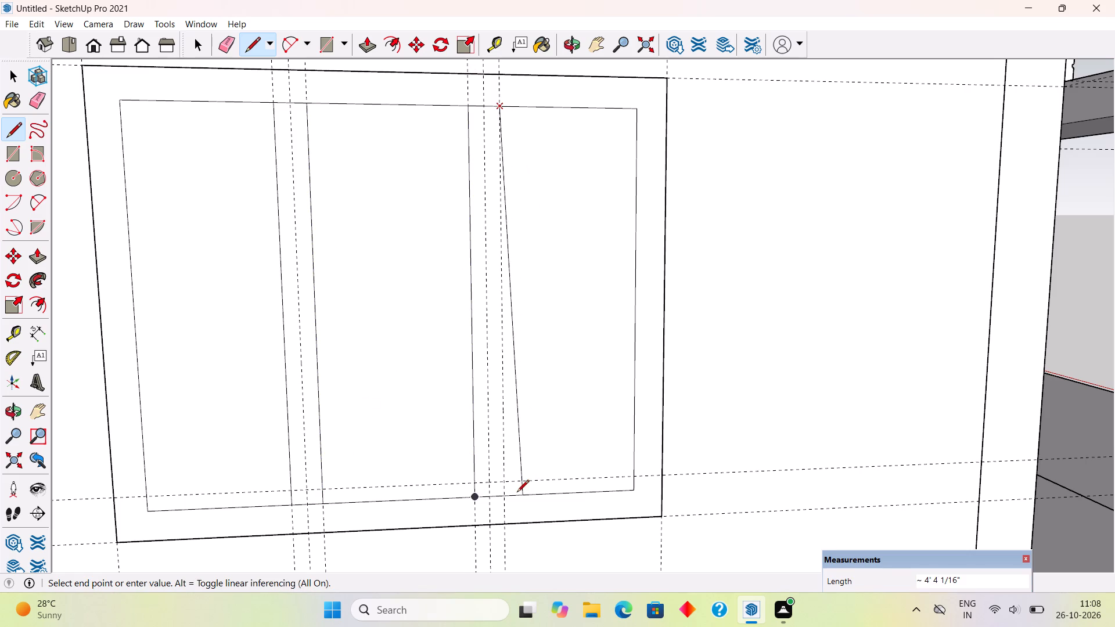
left_click(510, 495)
Erase the four short inner frame edges at the mullions' ends so the mullions merge with the frame border.
key("e")
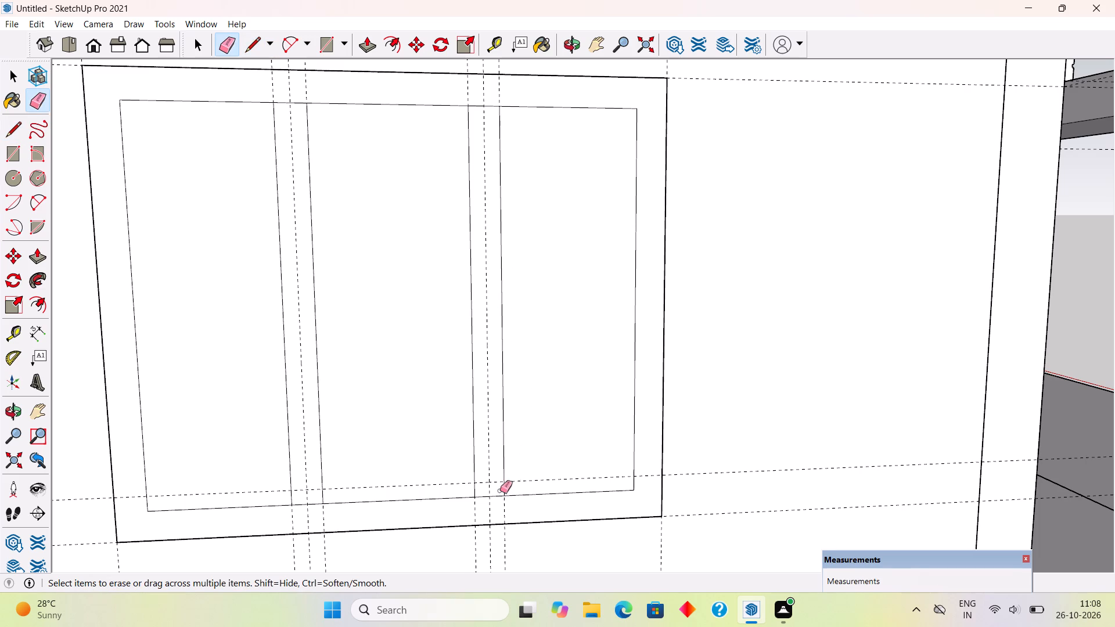
left_click(496, 496)
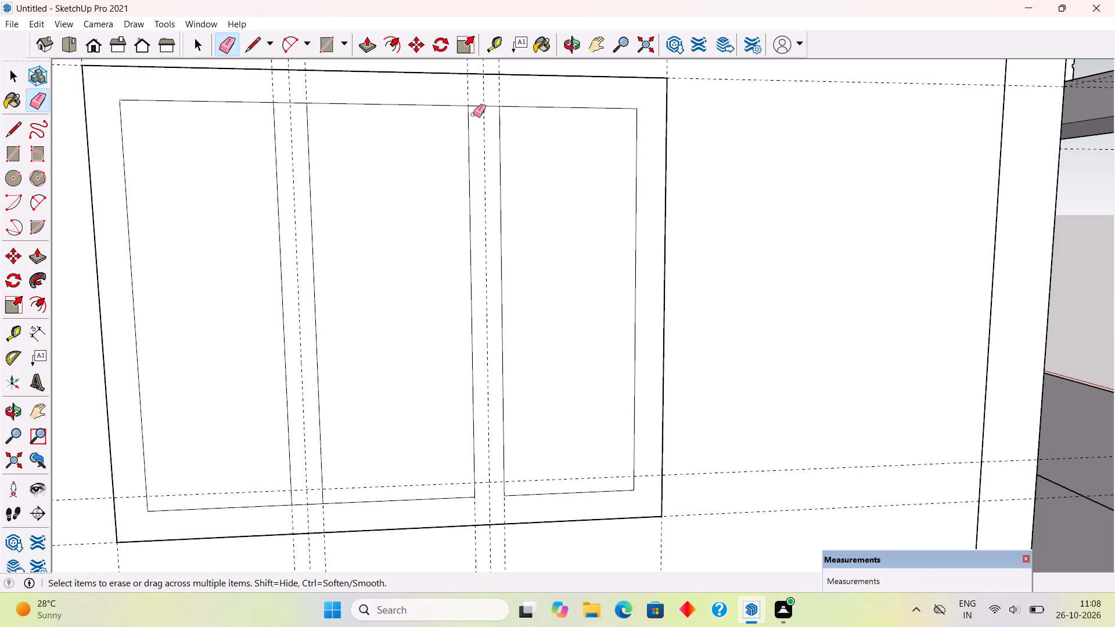
left_click(474, 105)
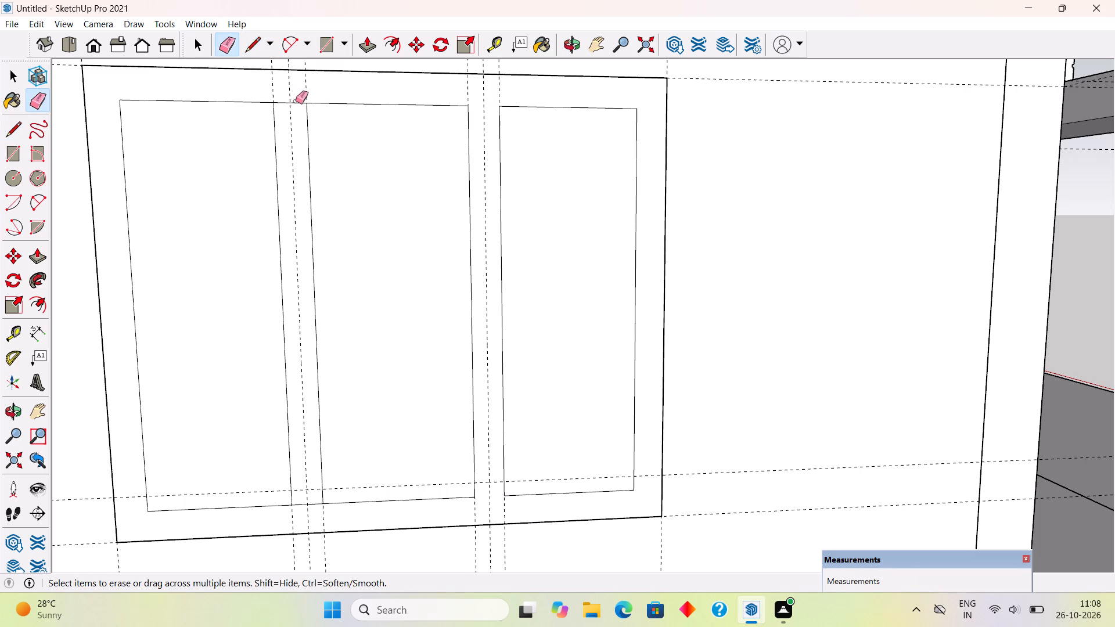
left_click(298, 103)
left_click(312, 505)
Delete the three pane faces between the frame and the mullions.
key("space")
left_click(208, 352)
key("Delete")
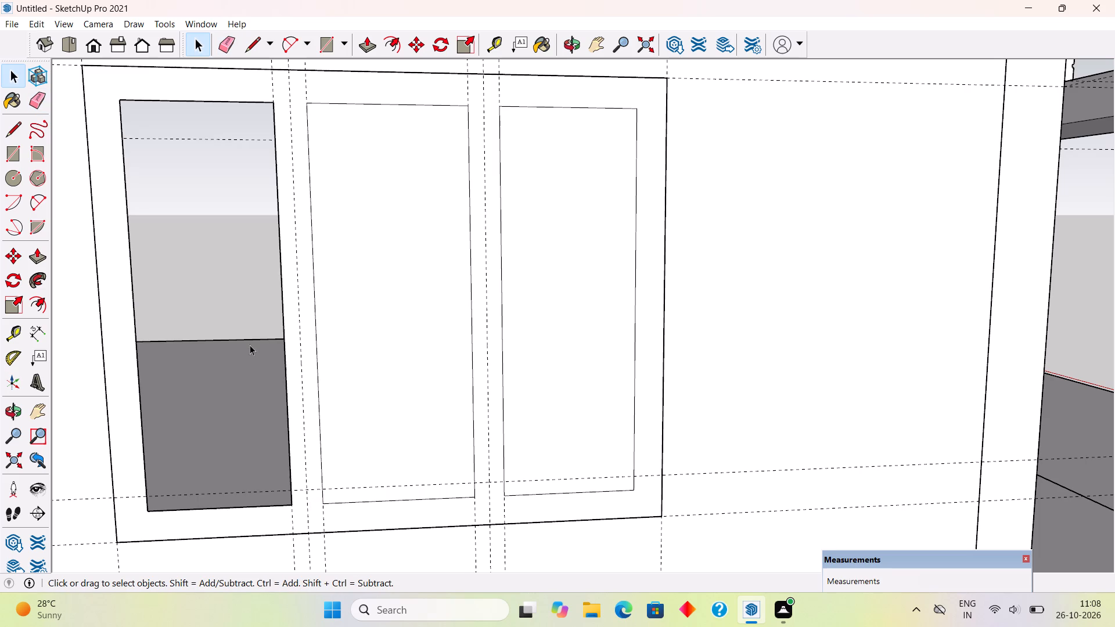
left_click(430, 355)
key("Delete")
left_click(622, 354)
key("Delete")
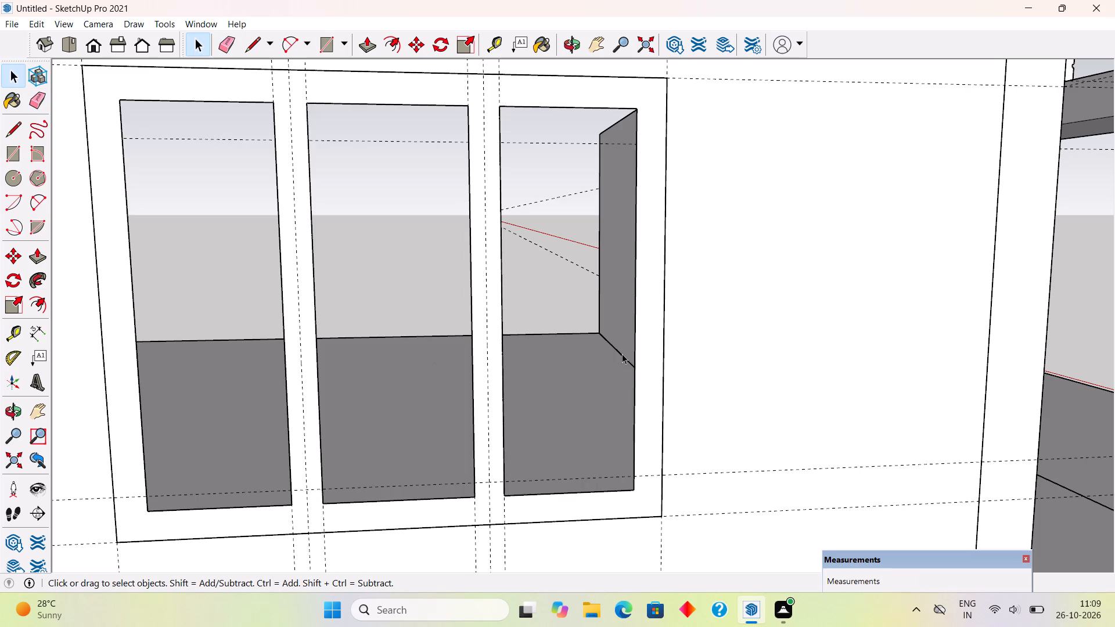
Push/Pull the window frame face outward to a thickness of 3".
key("p")
left_click(641, 380)
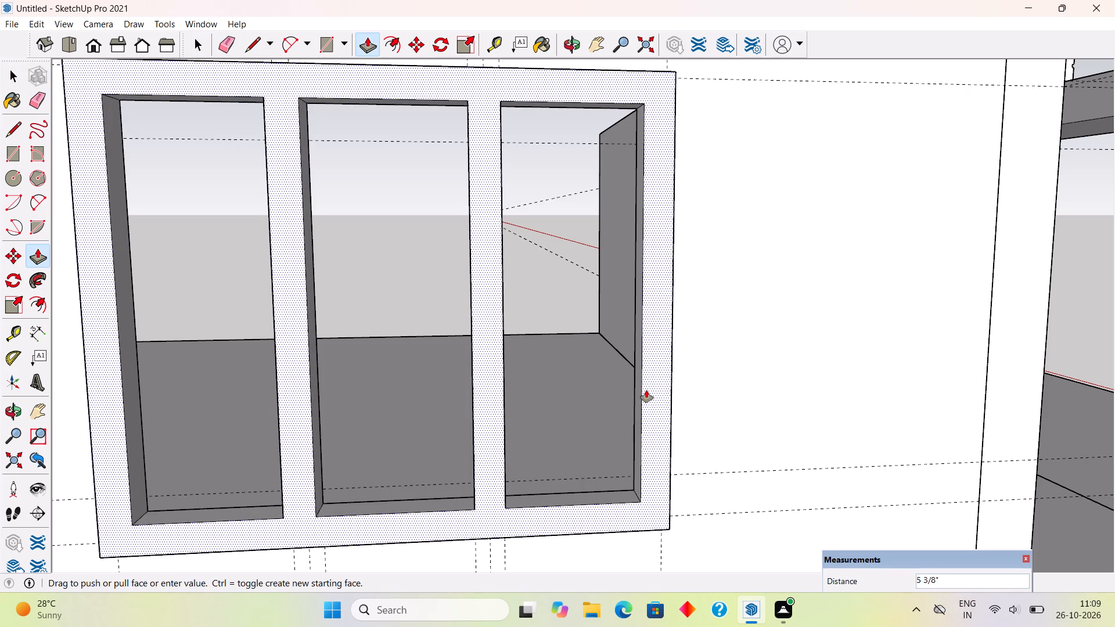
key("3")
key("shift+quotedbl")
key("shift+quotedbl")
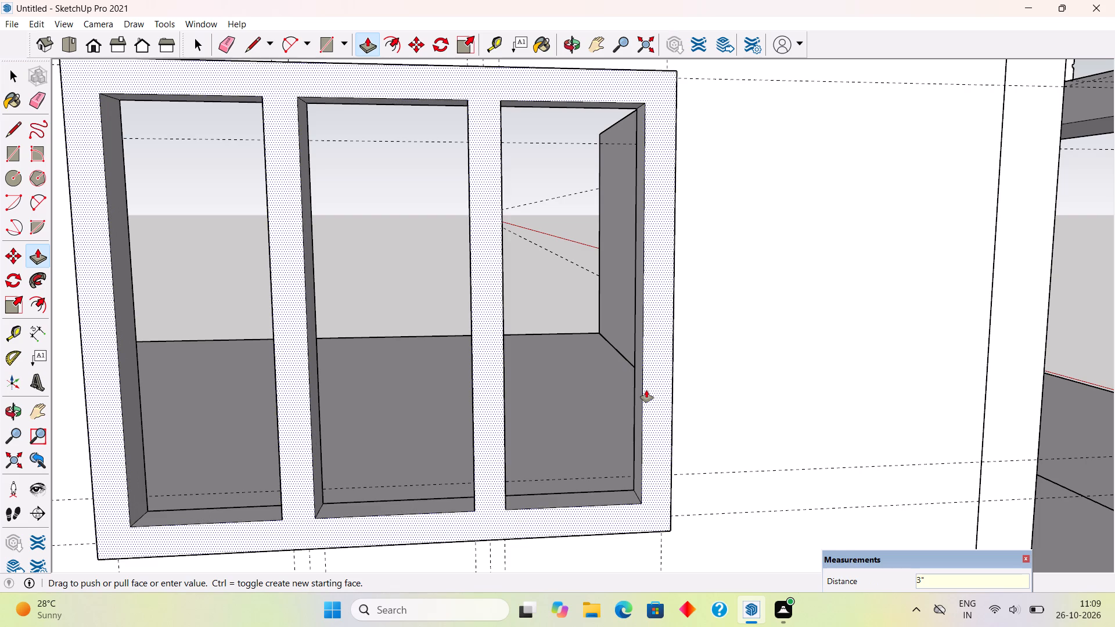
key("Return")
Select the whole three-pane window frame and make it a group.
key("space")
middle_click_drag(651, 390, 780, 395)
scroll(780, 395, "down", 3)
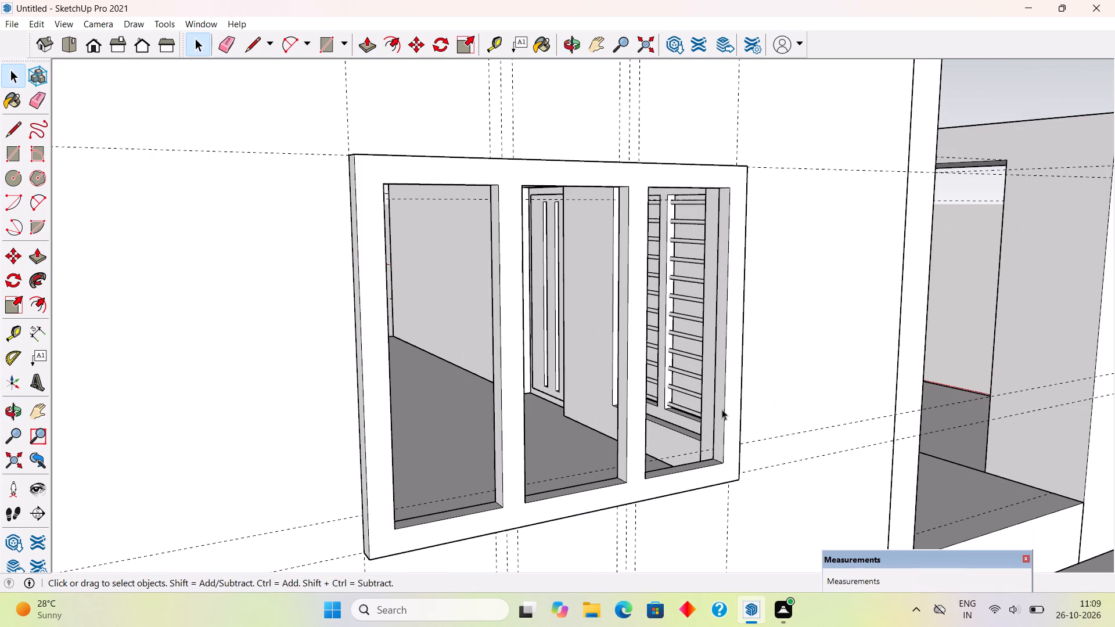
triple_click(724, 478)
right_click(724, 476)
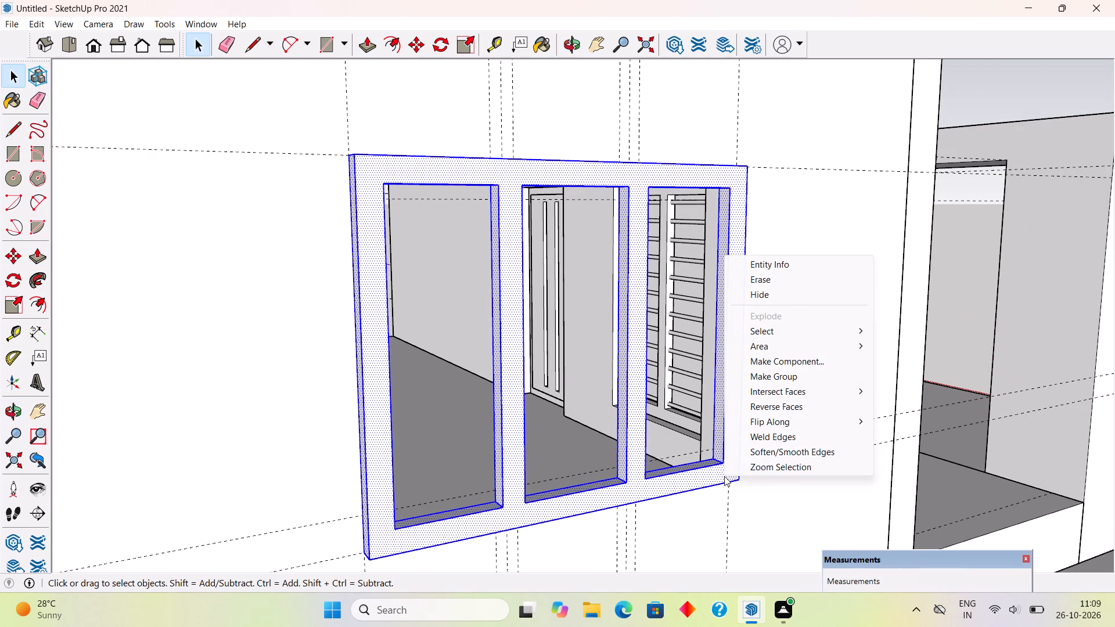
left_click(758, 377)
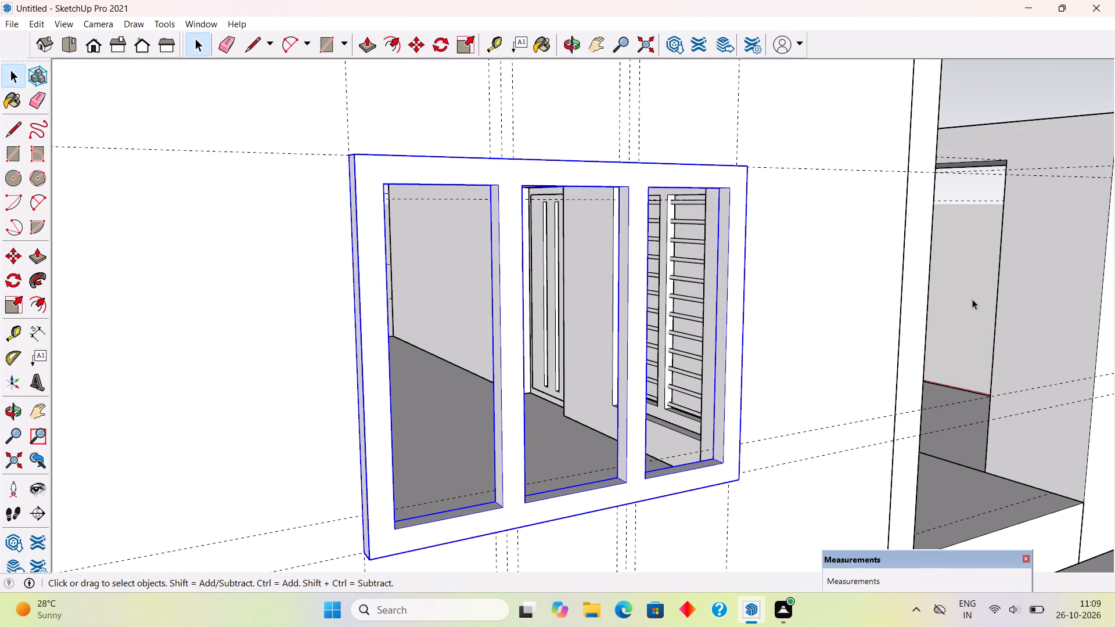
Move the three-pane window frame group into the side wall's opening, matching its outer bottom corner to the guide intersection.
left_click(972, 299)
middle_click_drag(778, 445, 839, 432)
scroll(770, 369, "down", 1)
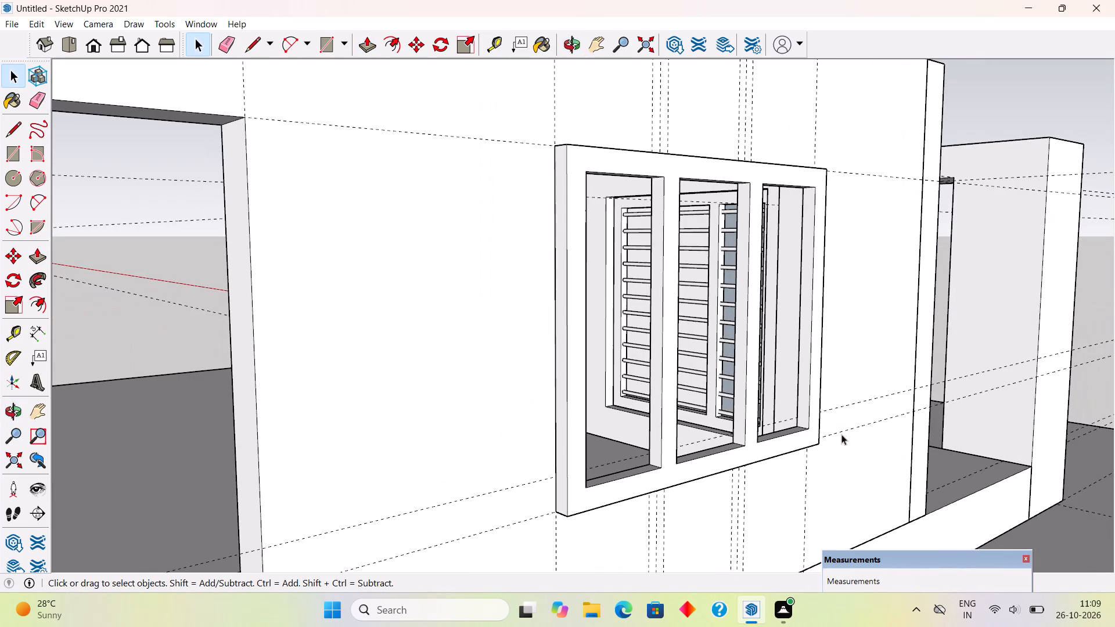
scroll(785, 440, "up", 1)
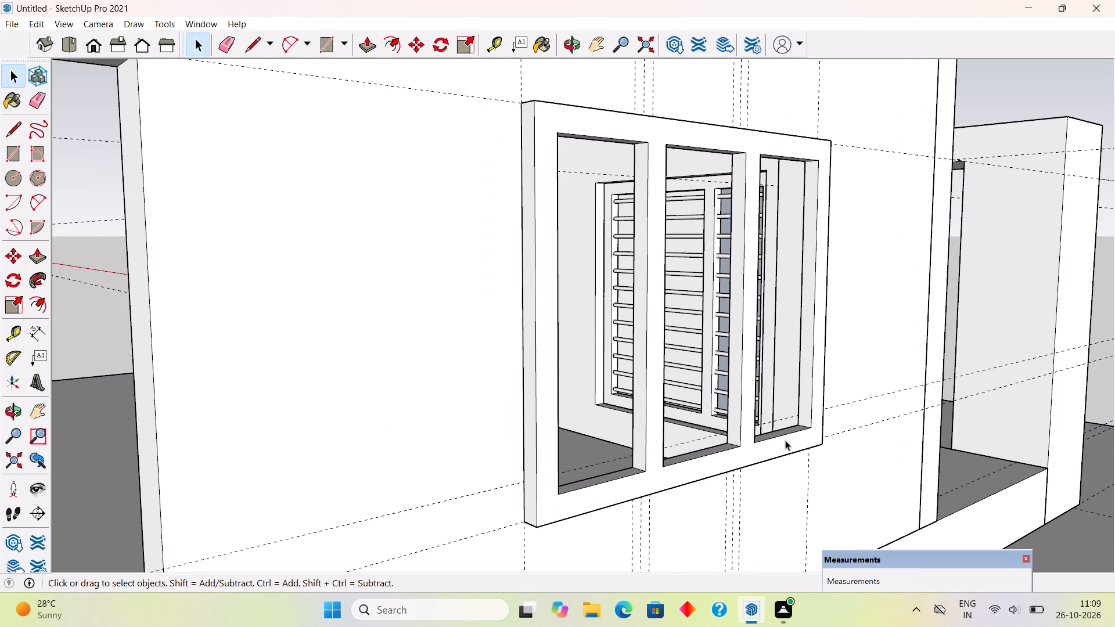
middle_click_drag(779, 439, 861, 476)
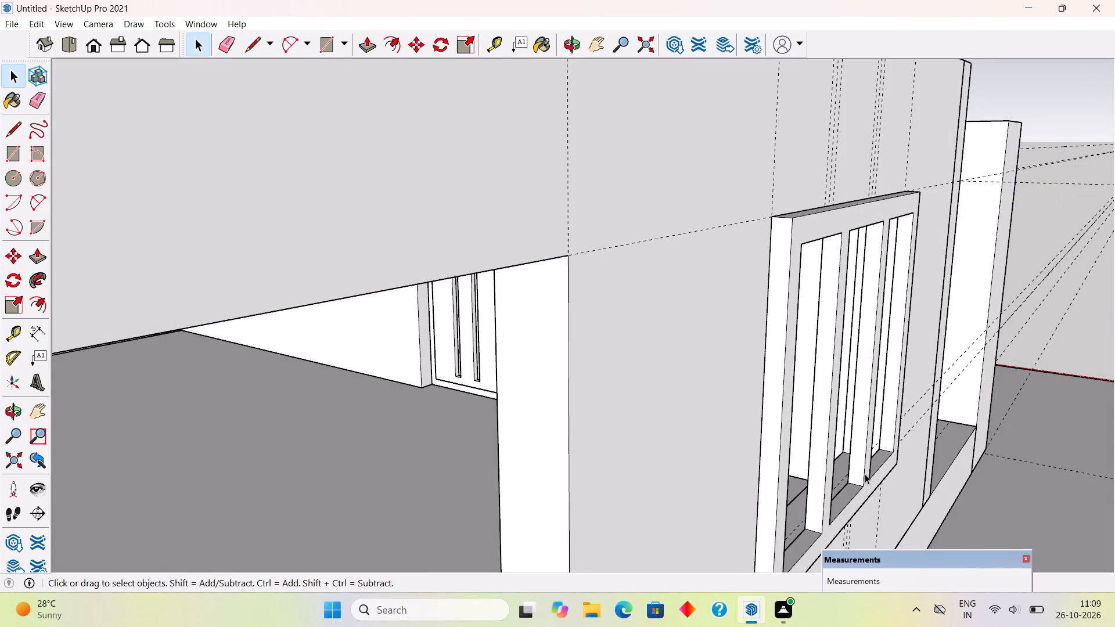
middle_click_drag(814, 424, 754, 377)
scroll(810, 419, "up", 2)
left_click(829, 431)
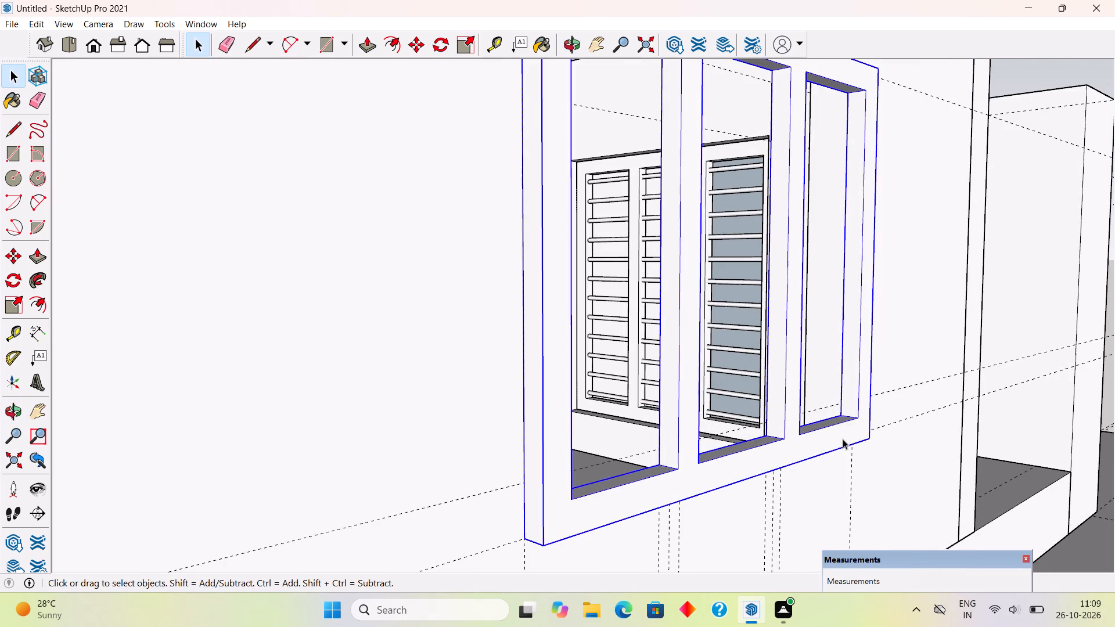
middle_click_drag(848, 439, 846, 471)
scroll(891, 367, "down", 3)
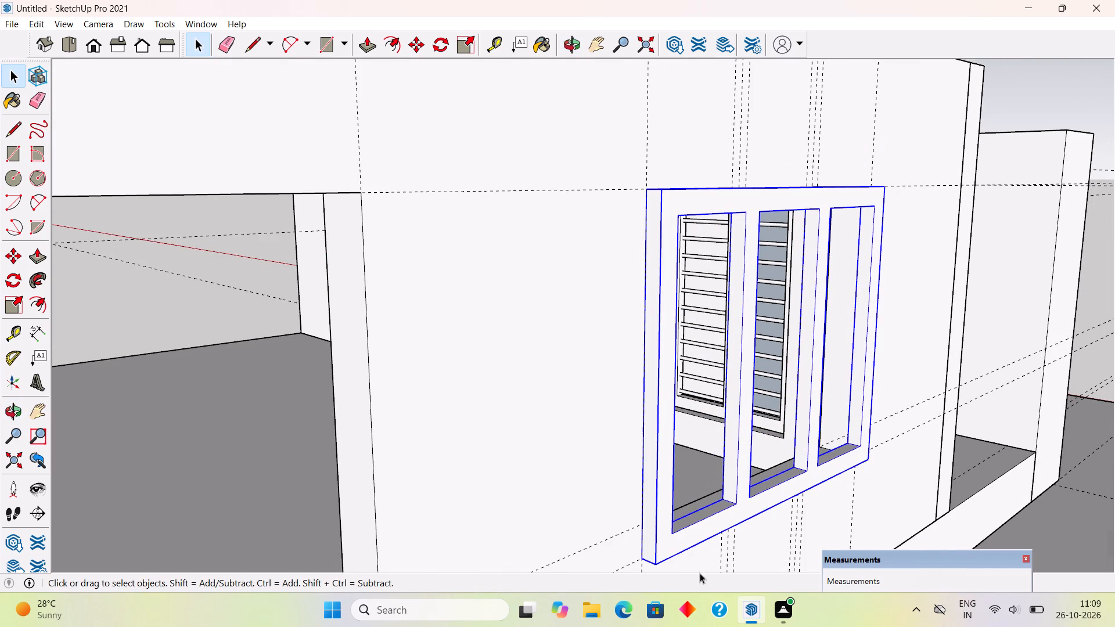
scroll(700, 574, "up", 10)
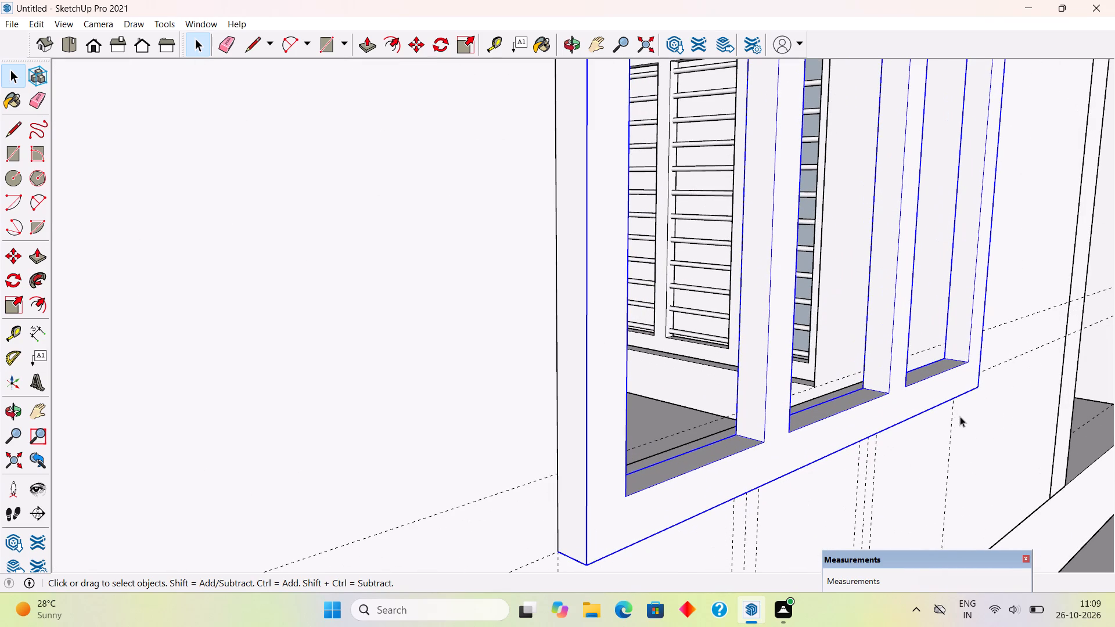
key("m")
left_click(982, 387)
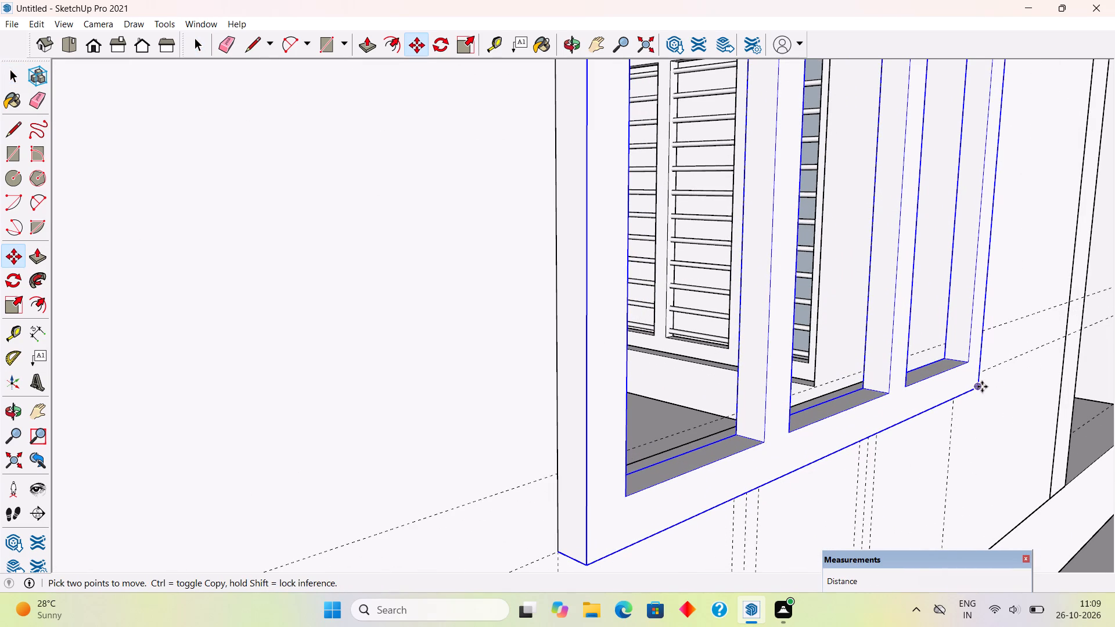
left_click(955, 379)
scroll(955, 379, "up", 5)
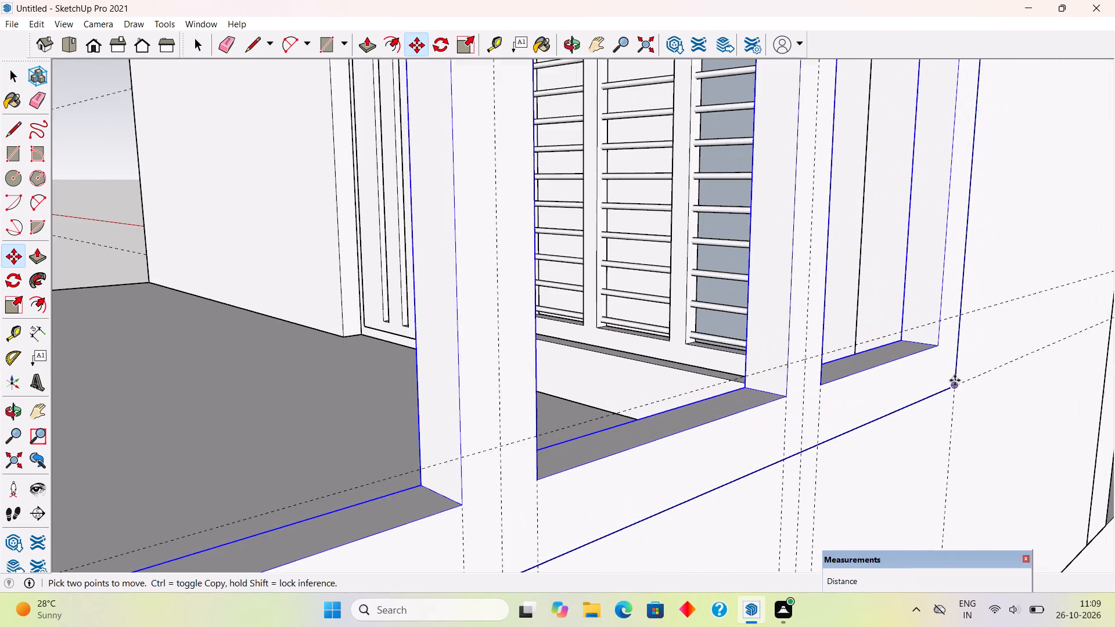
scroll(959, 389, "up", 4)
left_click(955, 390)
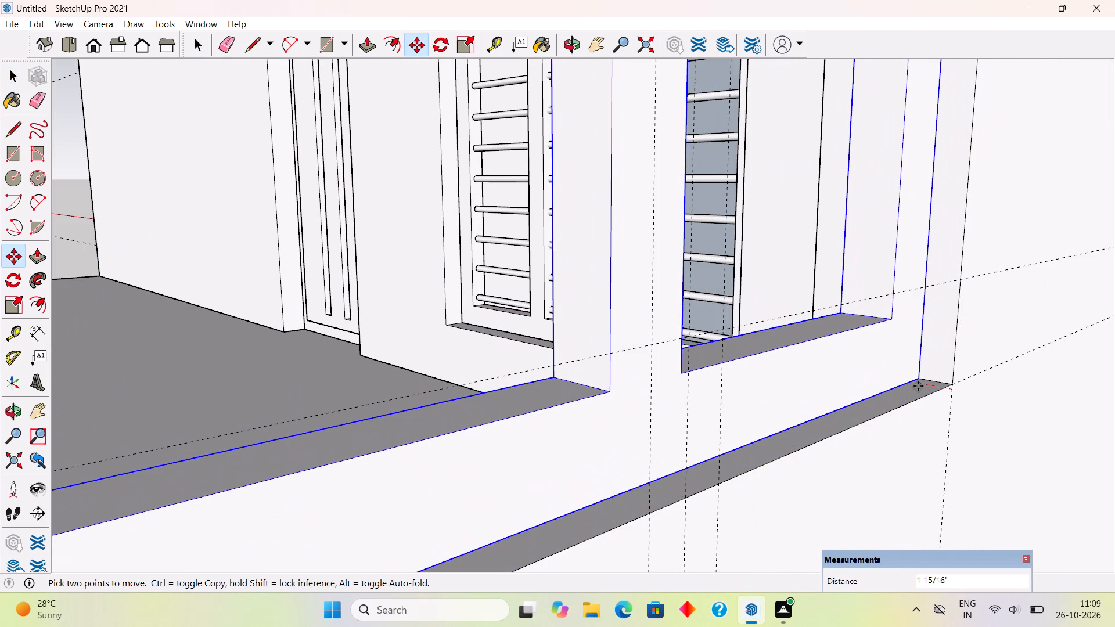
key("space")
Move the window frame group 1" inward from the side wall's outer face.
middle_click_drag(1014, 373, 859, 398)
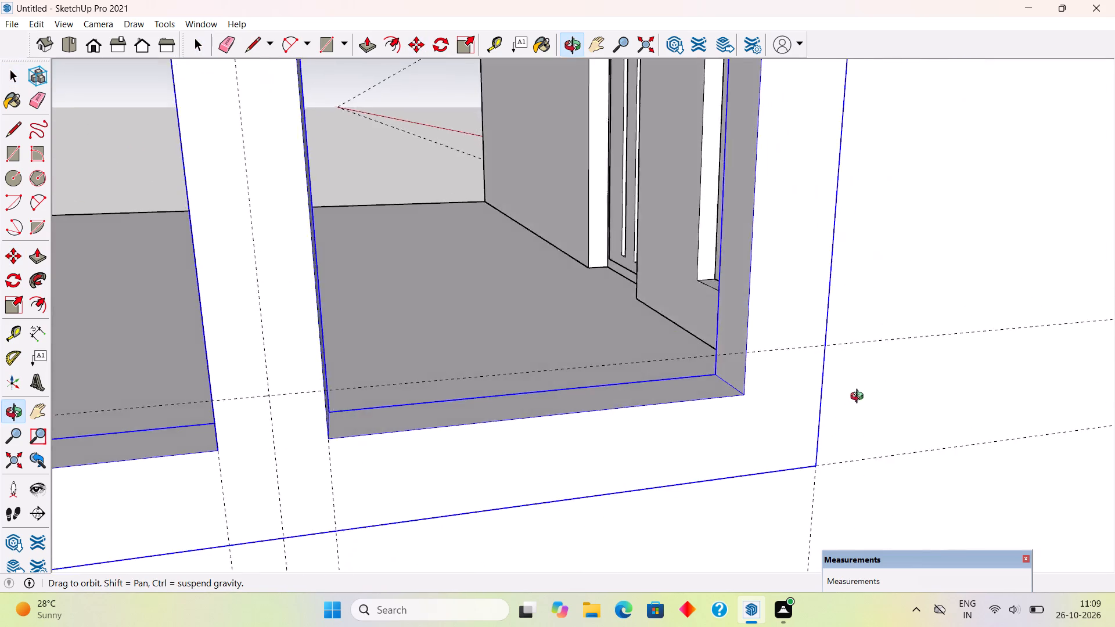
middle_click_drag(859, 398, 893, 337)
key("m")
scroll(874, 374, "up", 2)
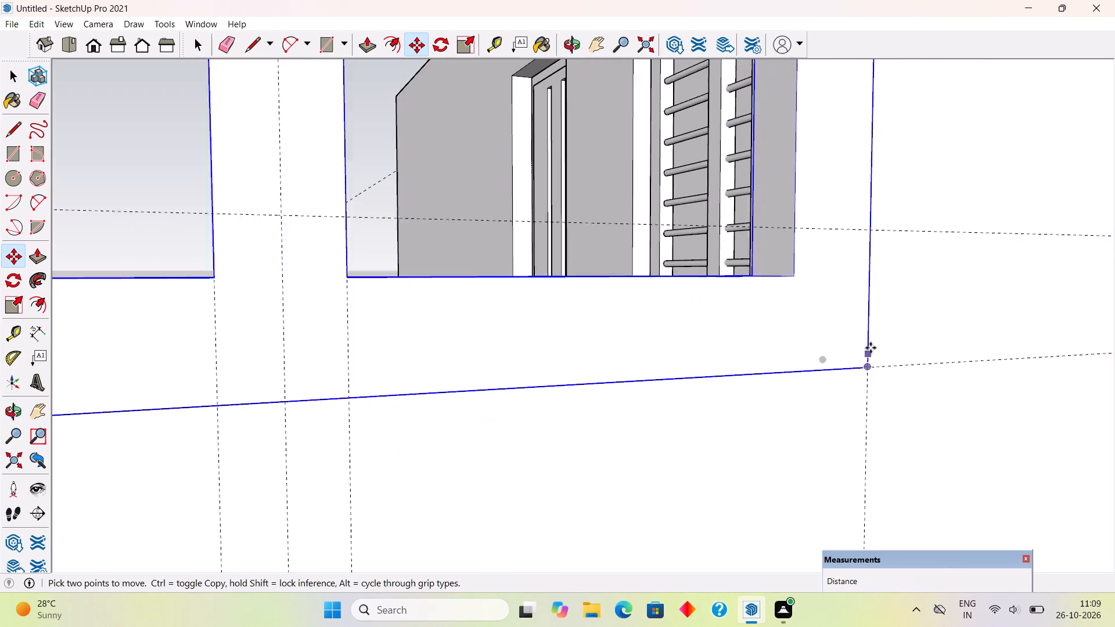
middle_click_drag(867, 366, 894, 445)
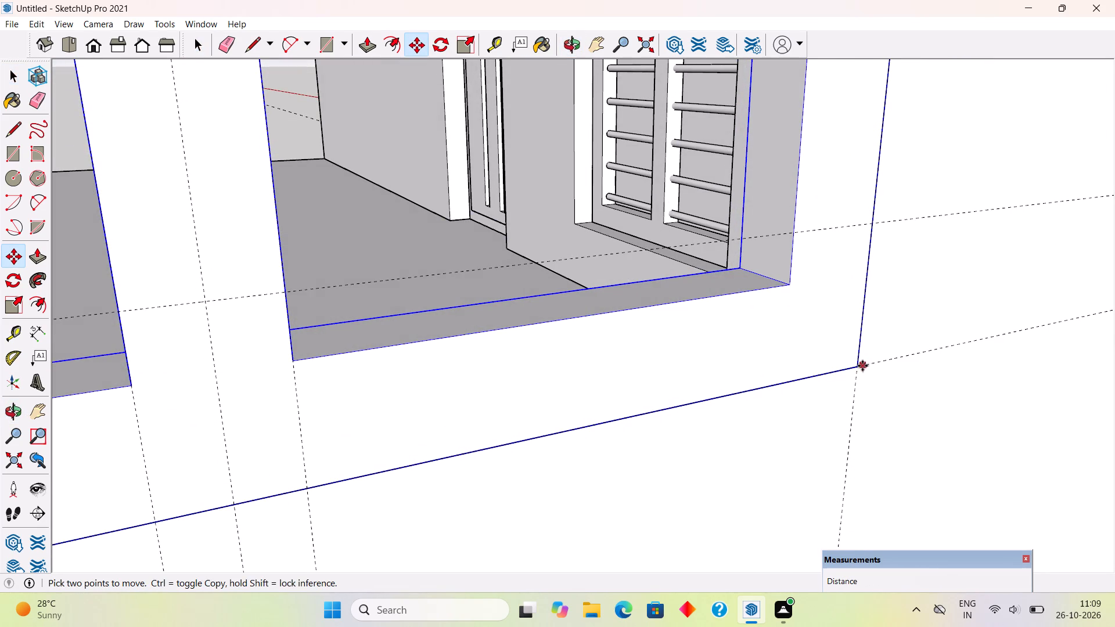
left_click(857, 366)
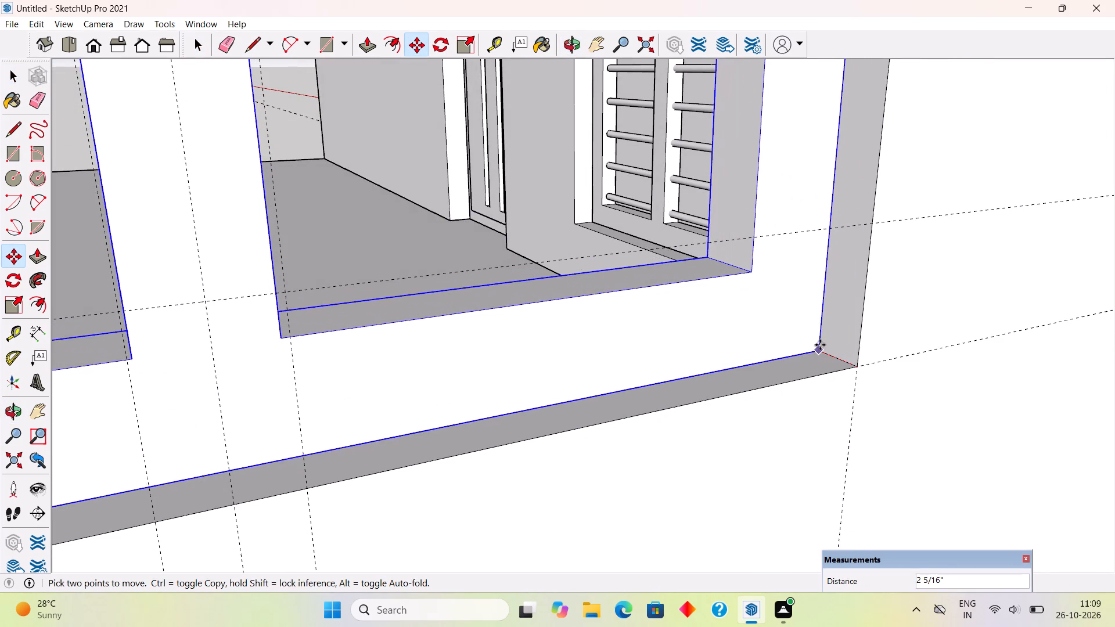
type("1\"")
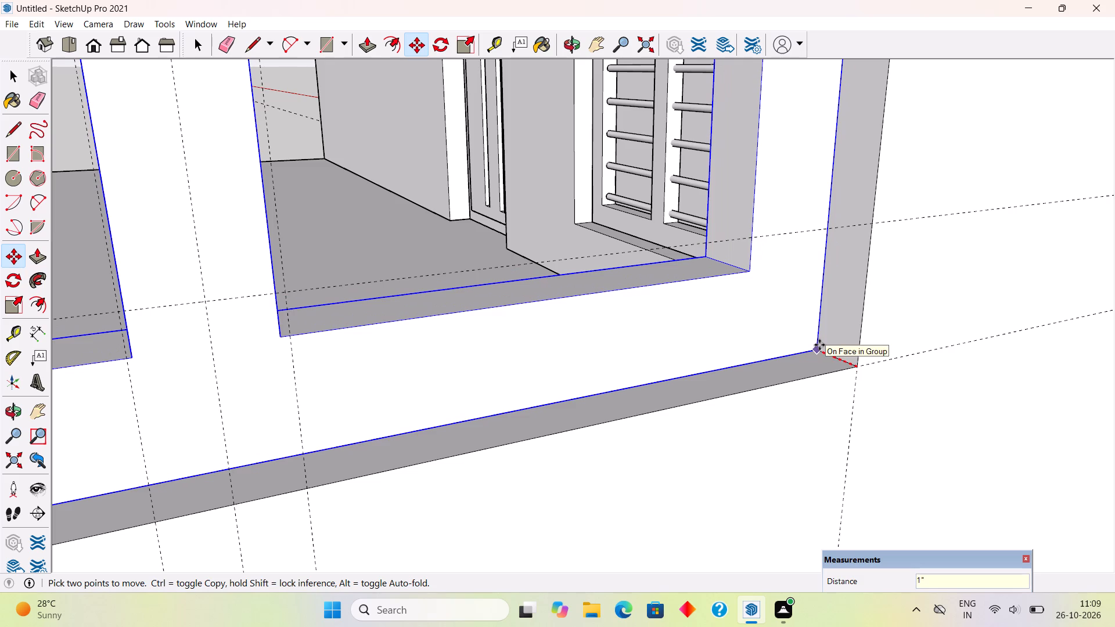
key("Return")
key("space")
scroll(819, 345, "down", 17)
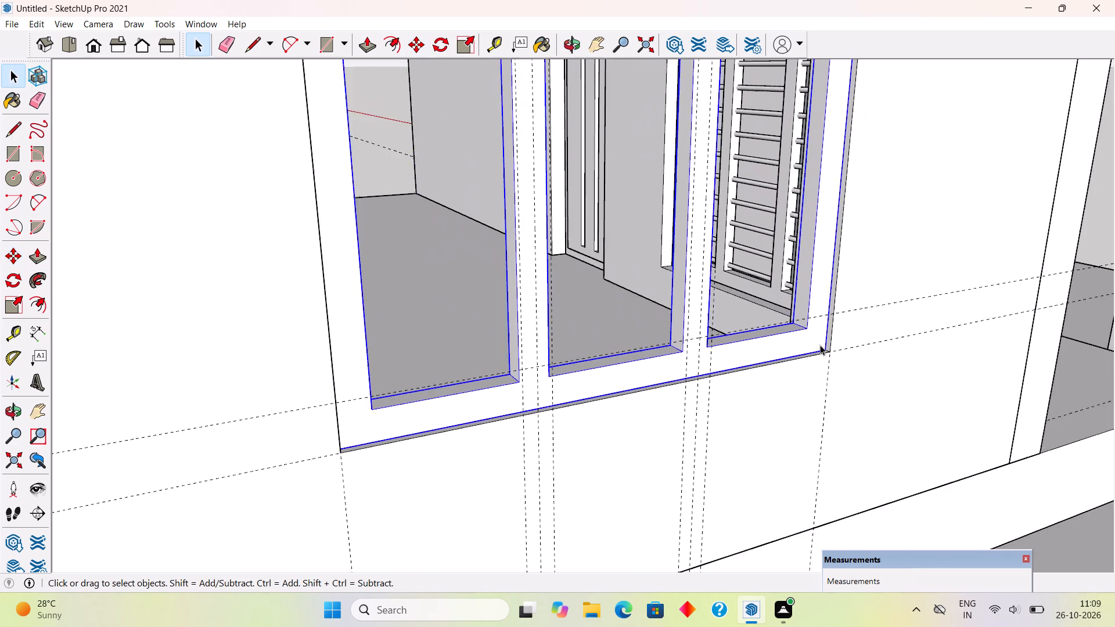
scroll(820, 345, "down", 7)
left_click(973, 225)
Place a vertical guide 1 1/2" from the front edge on the inner side face of the window frame's far jamb.
middle_click_drag(723, 365, 656, 329)
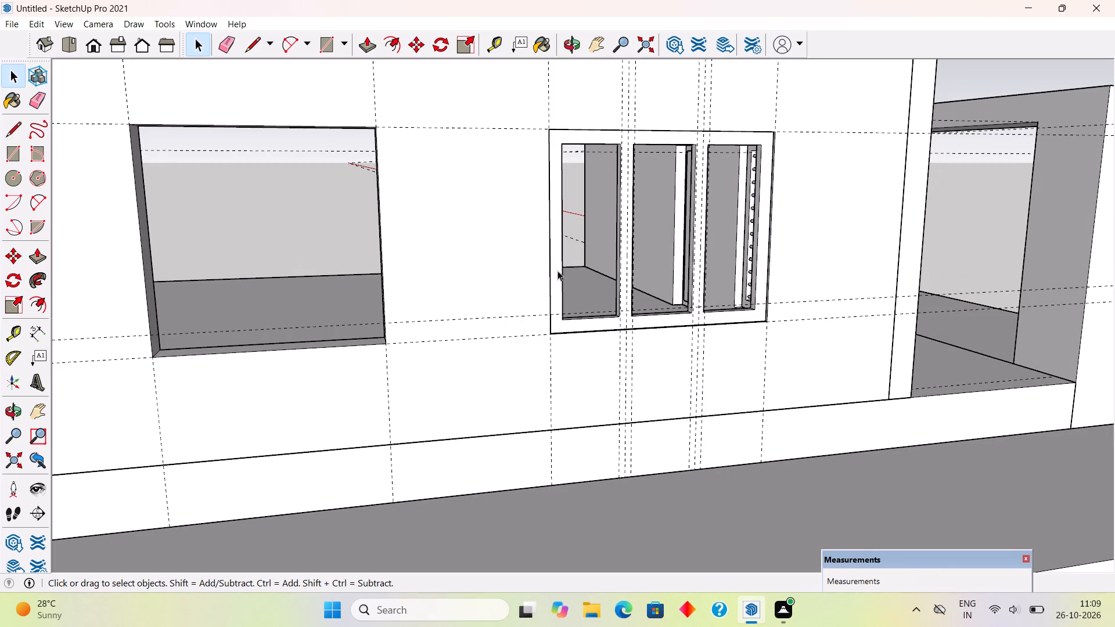
scroll(677, 129, "up", 4)
middle_click_drag(771, 175, 755, 164)
scroll(755, 164, "up", 1)
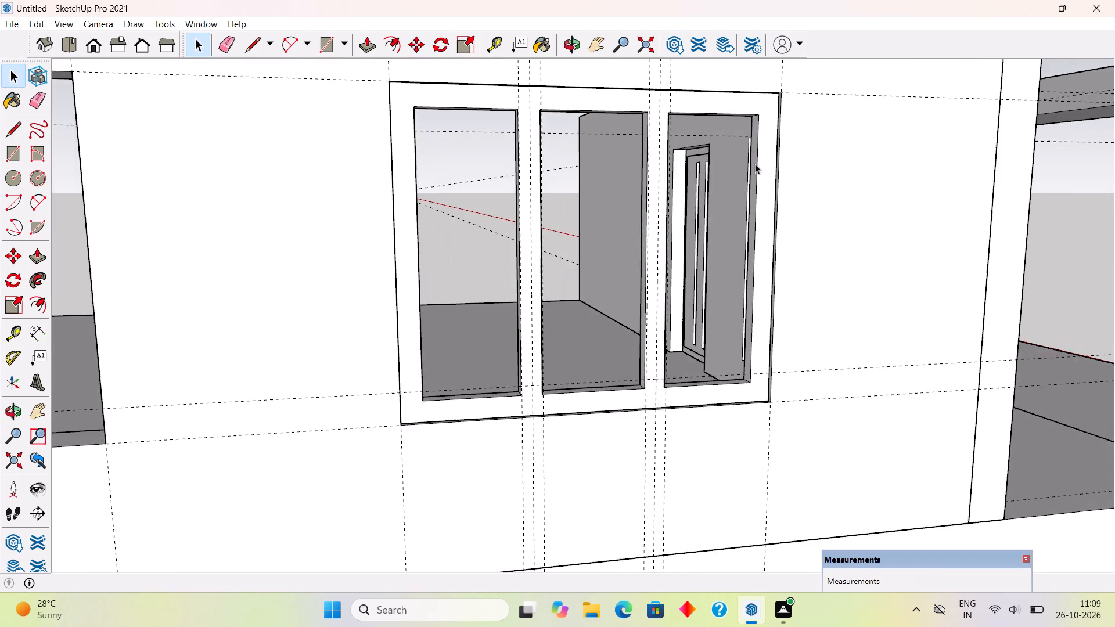
scroll(755, 164, "up", 2)
key("r")
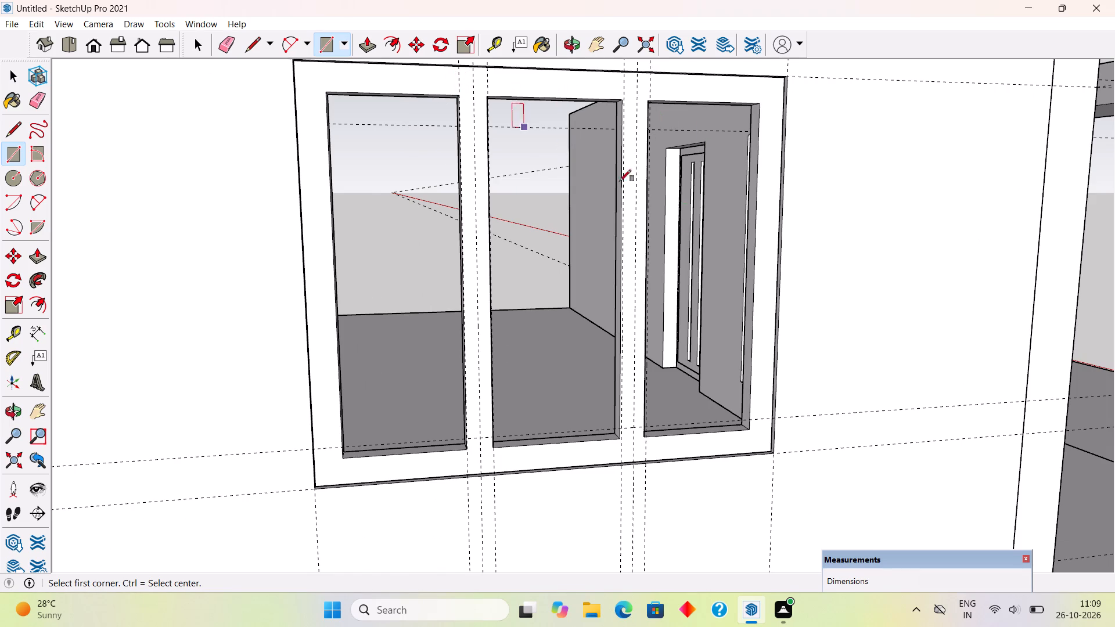
key("space")
middle_click_drag(835, 241, 581, 254)
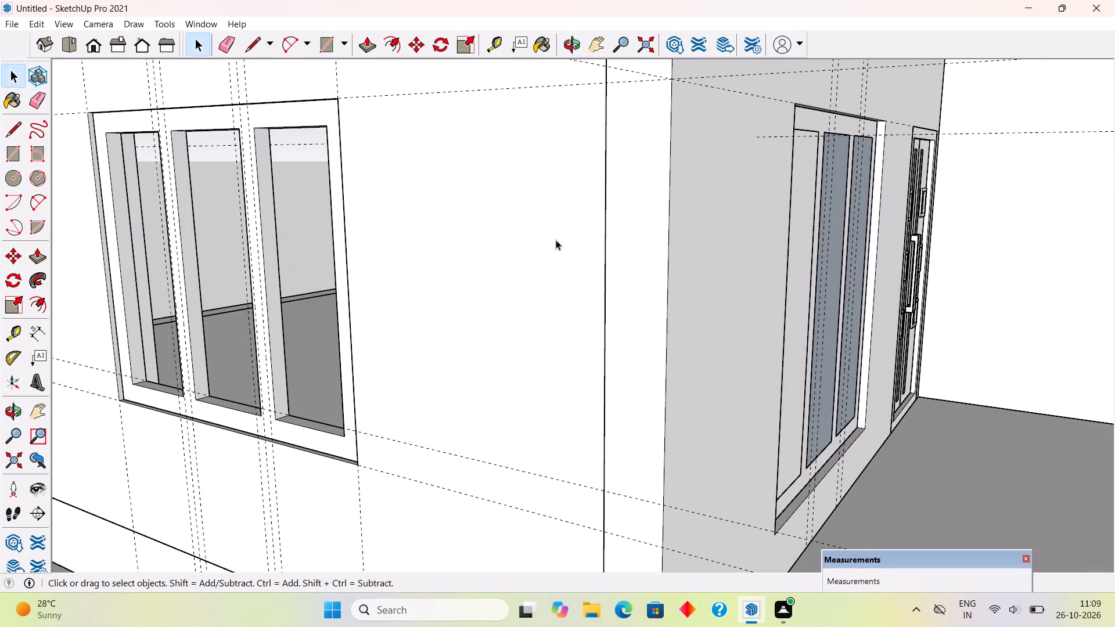
scroll(166, 208, "up", 2)
middle_click_drag(231, 226, 186, 143)
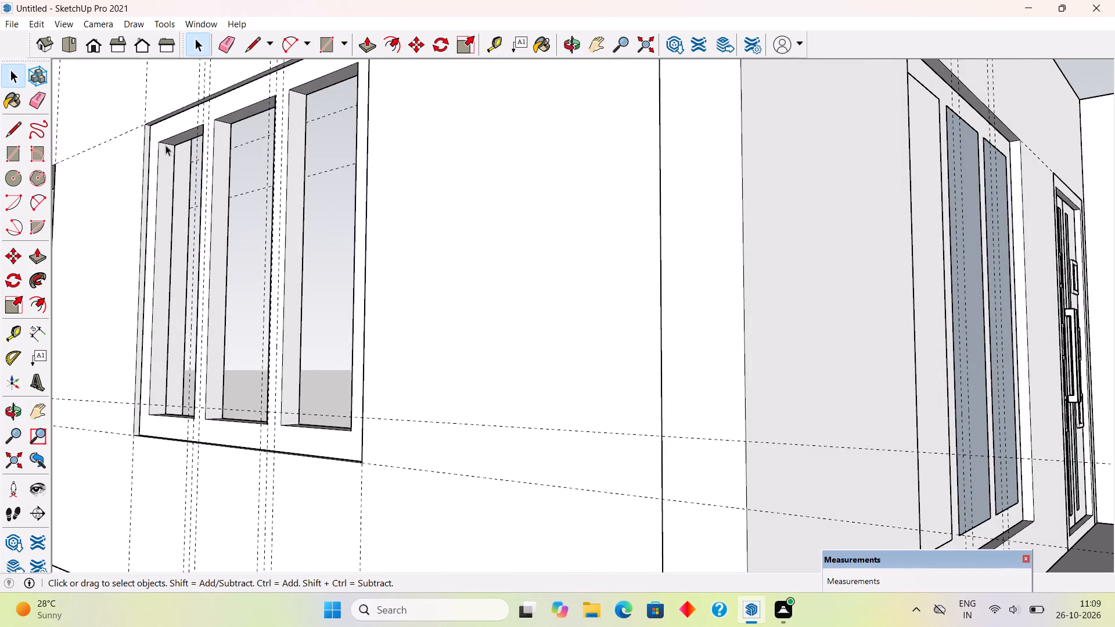
scroll(156, 149, "up", 6)
scroll(143, 174, "down", 2)
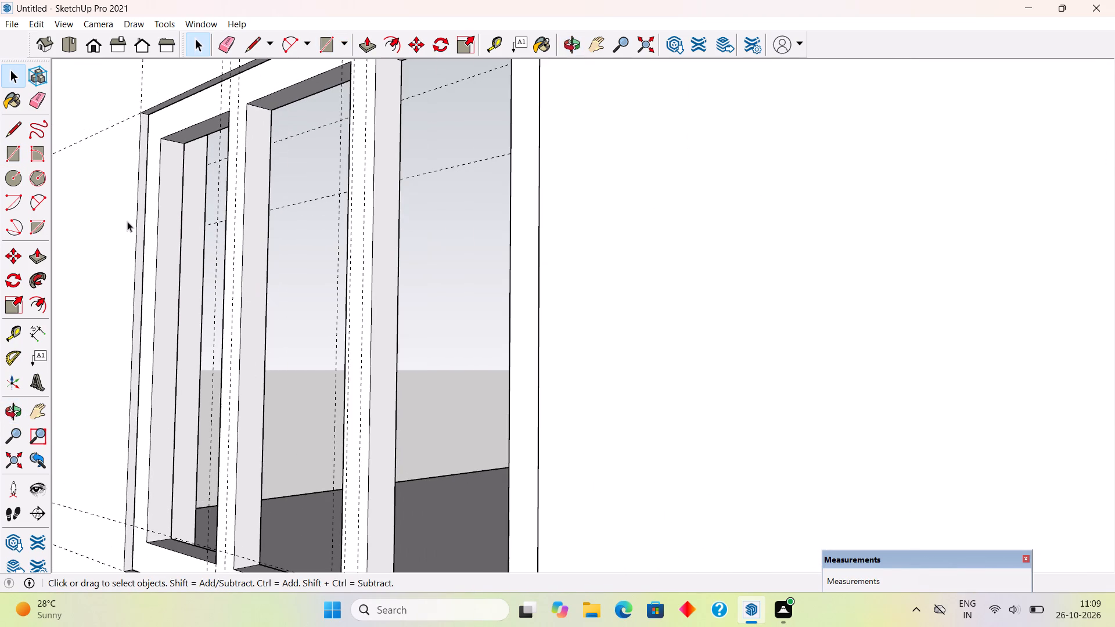
scroll(106, 246, "down", 1)
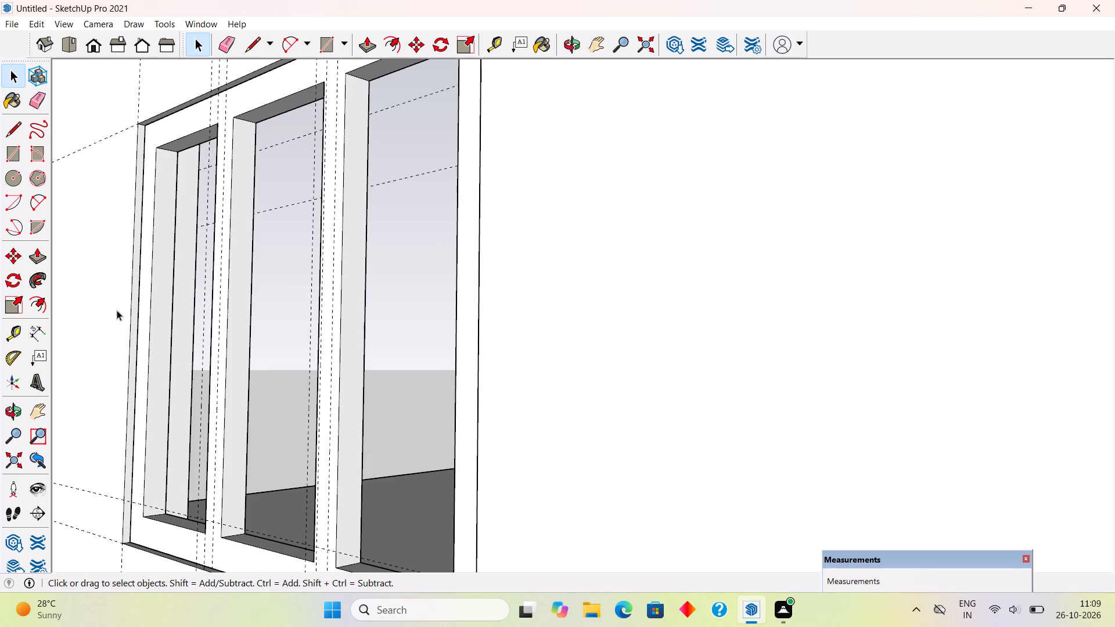
scroll(107, 468, "up", 1)
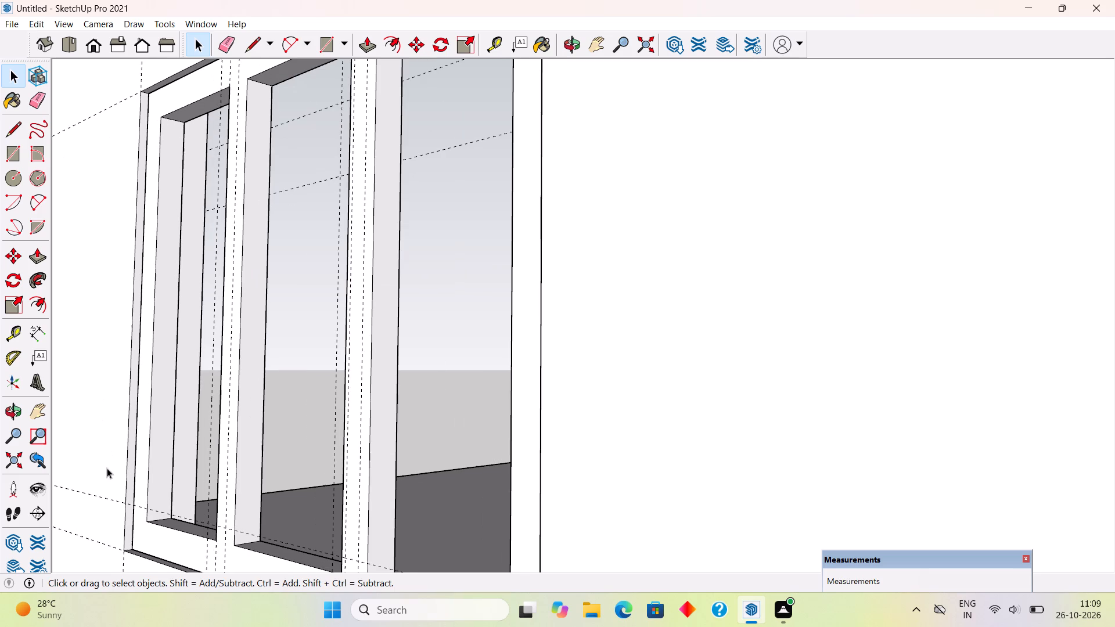
scroll(107, 468, "up", 1)
key("t")
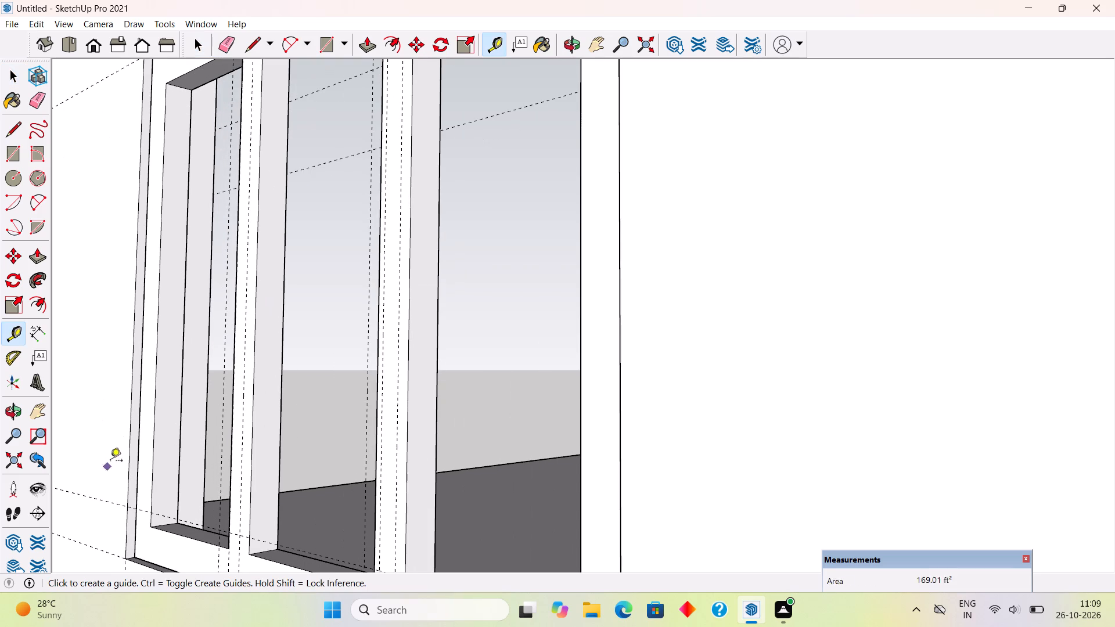
left_click(158, 347)
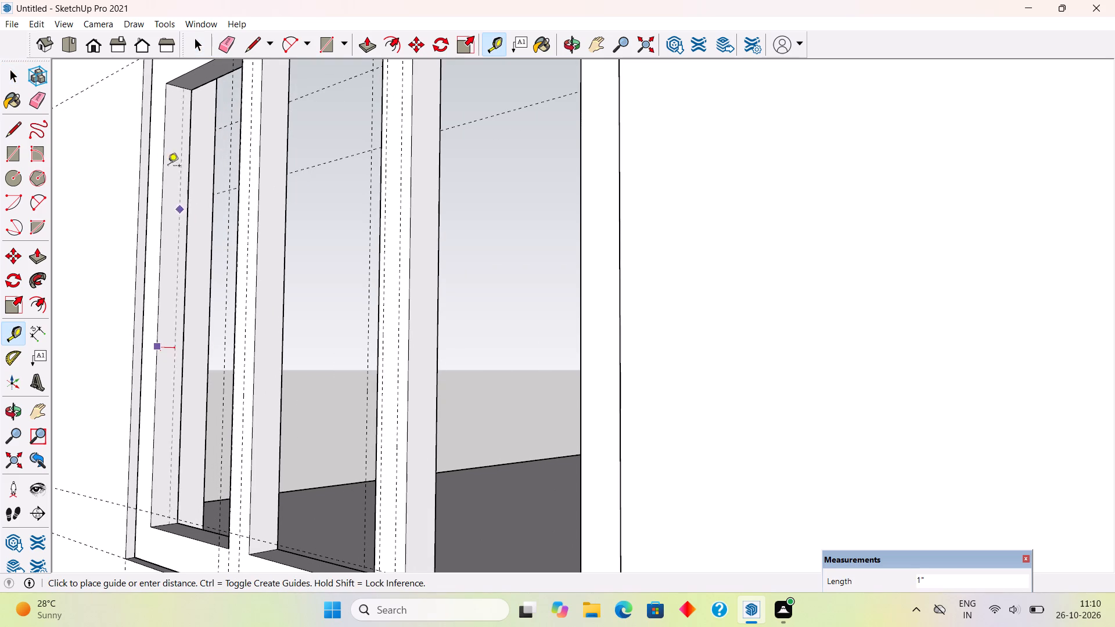
scroll(178, 93, "up", 2)
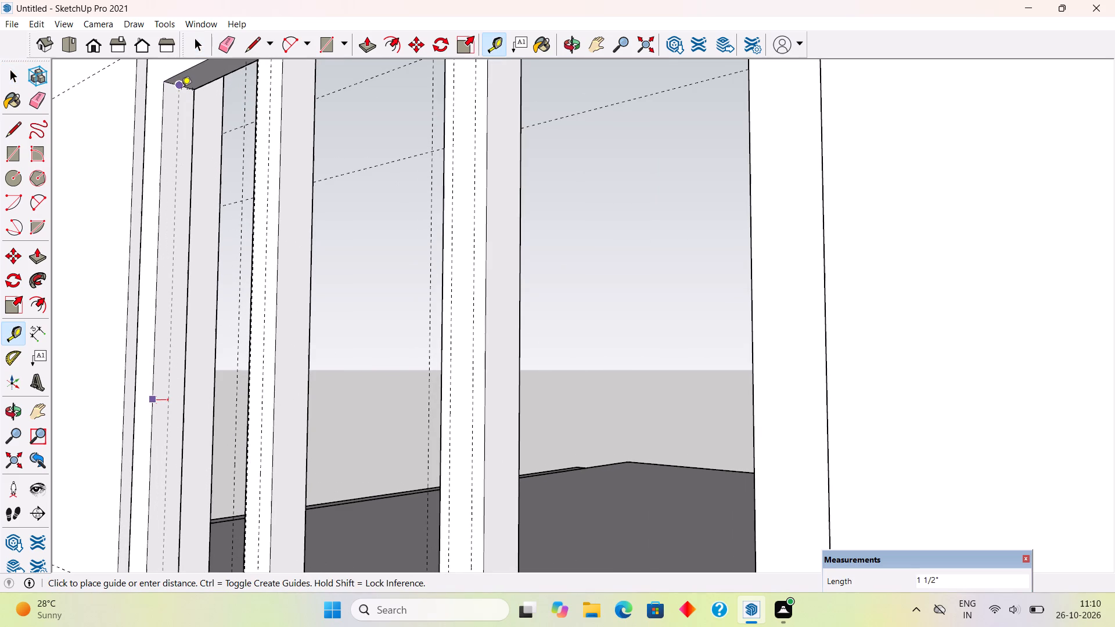
left_click(181, 90)
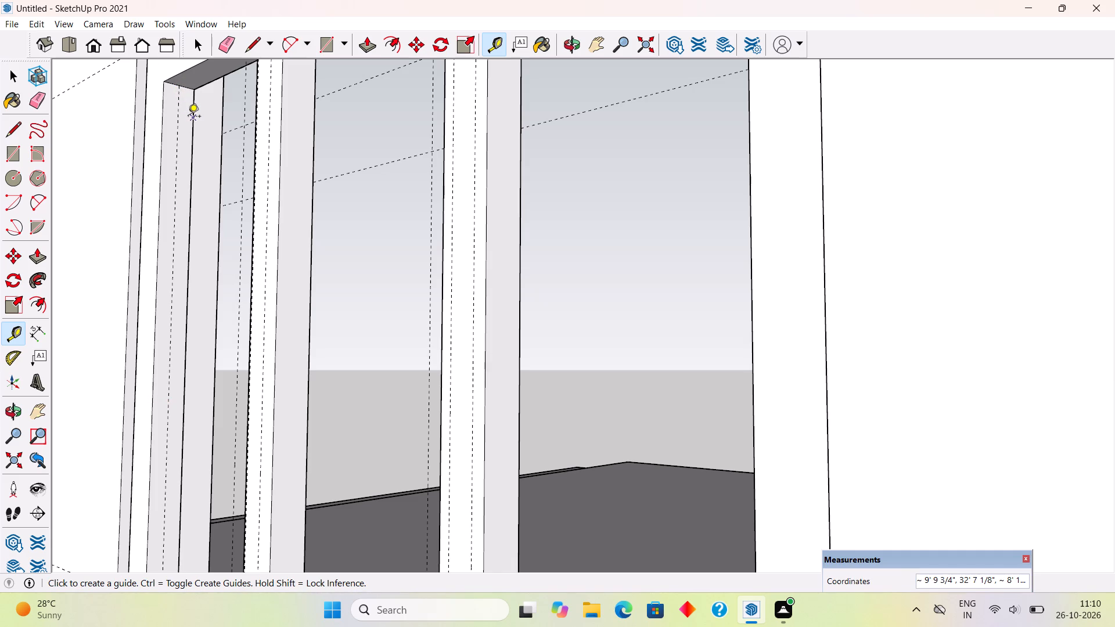
Draw a circle of about 9/16" radius centred on the jamb's vertical guide, near the top of the pane opening.
key("c")
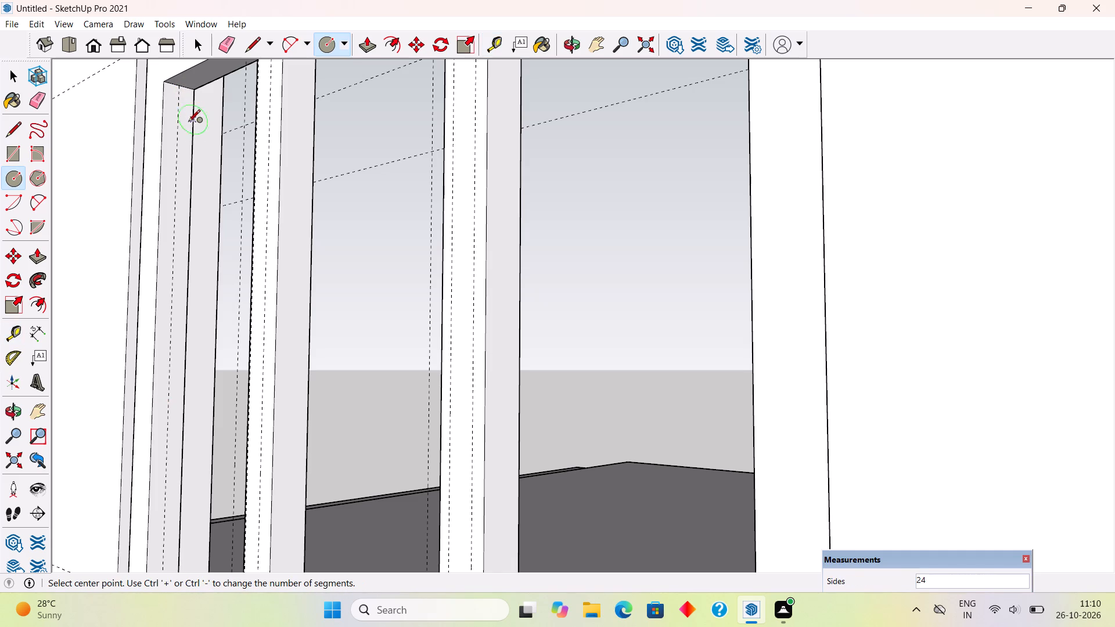
scroll(174, 117, "up", 3)
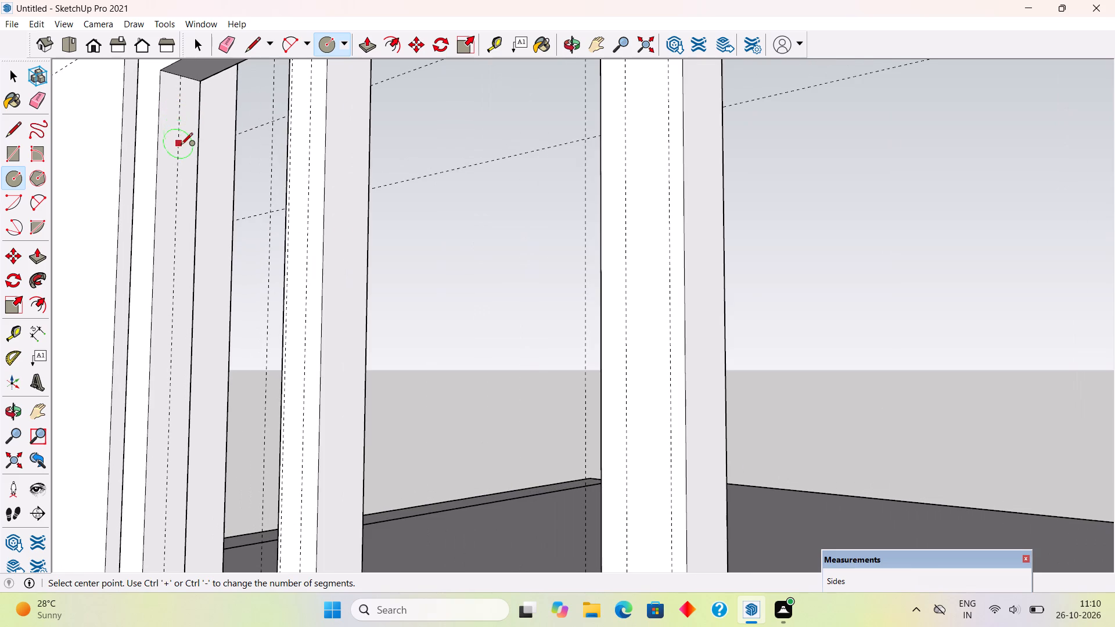
left_click(179, 140)
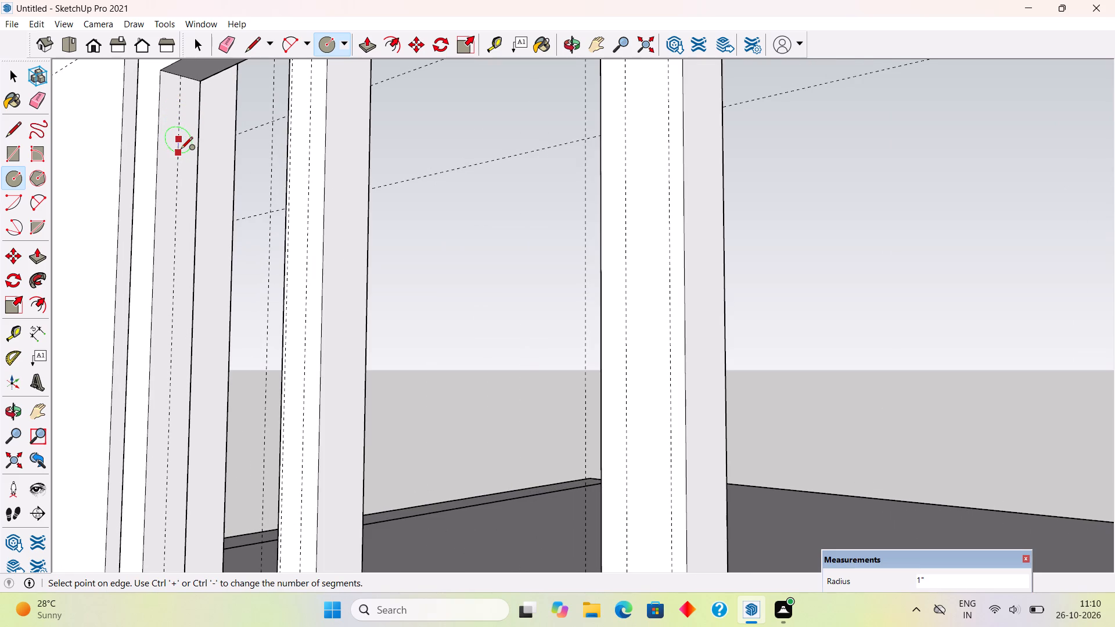
scroll(181, 150, "up", 3)
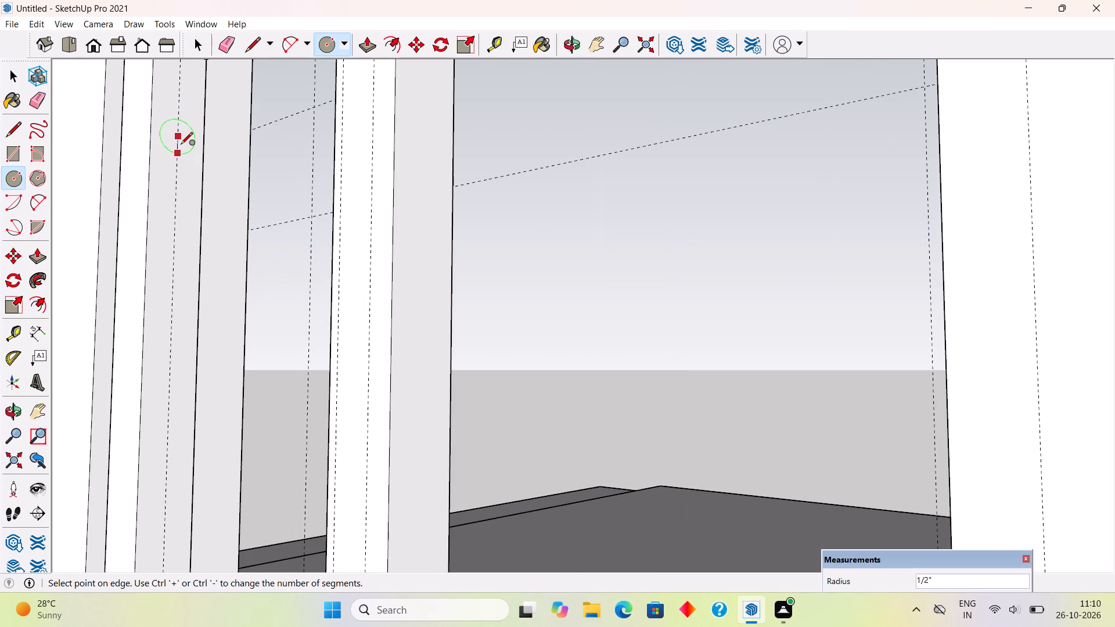
scroll(177, 147, "up", 3)
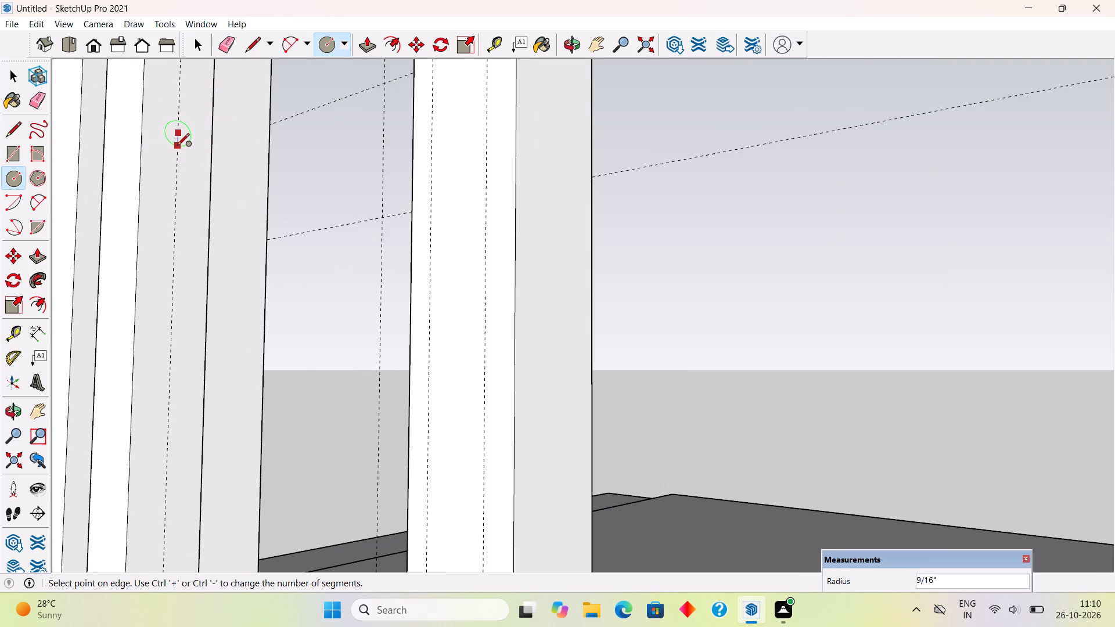
left_click(177, 146)
Push/Pull the circle 5' 4" across all three panes to the window frame's opposite jamb, forming a horizontal round bar.
scroll(186, 235, "down", 4)
key("p")
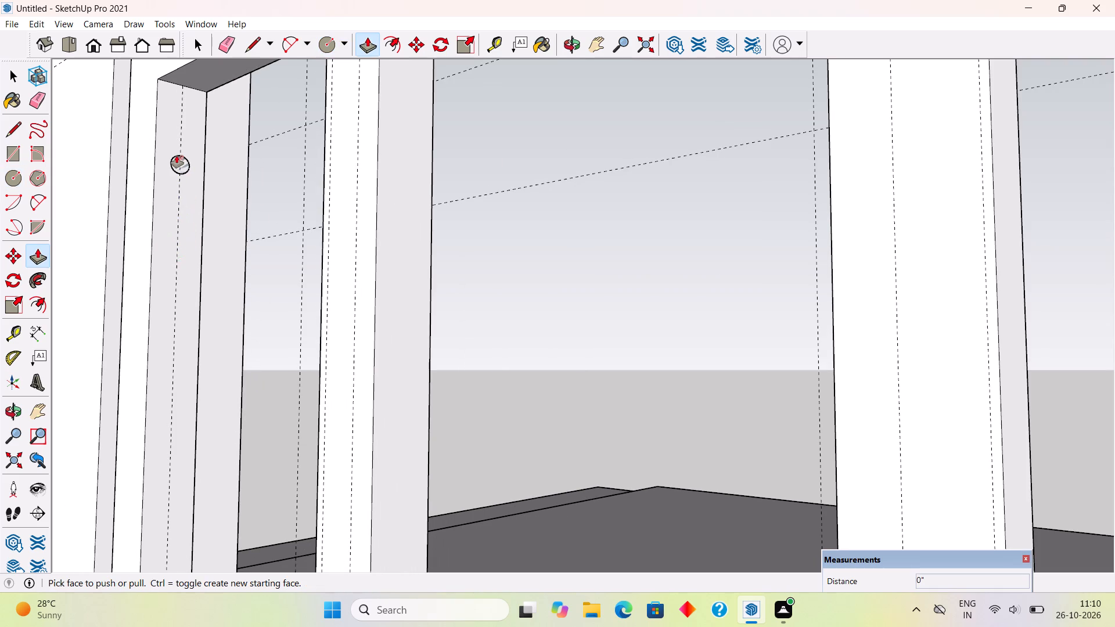
left_click(179, 163)
scroll(242, 171, "down", 5)
scroll(320, 150, "down", 5)
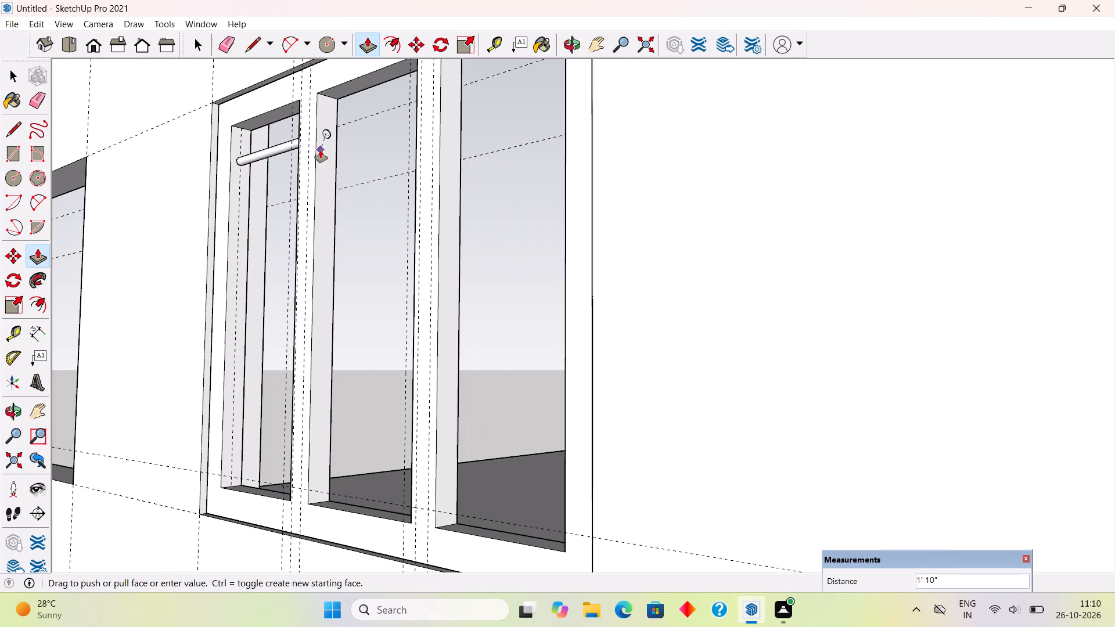
middle_click_drag(334, 163, 382, 182)
scroll(382, 182, "down", 3)
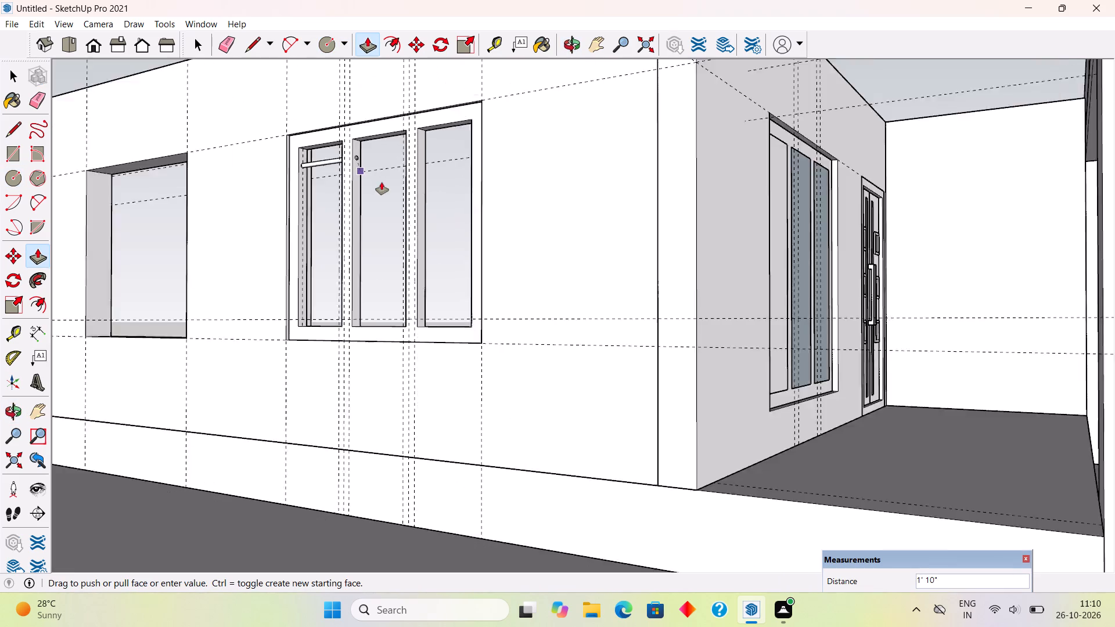
scroll(382, 182, "down", 1)
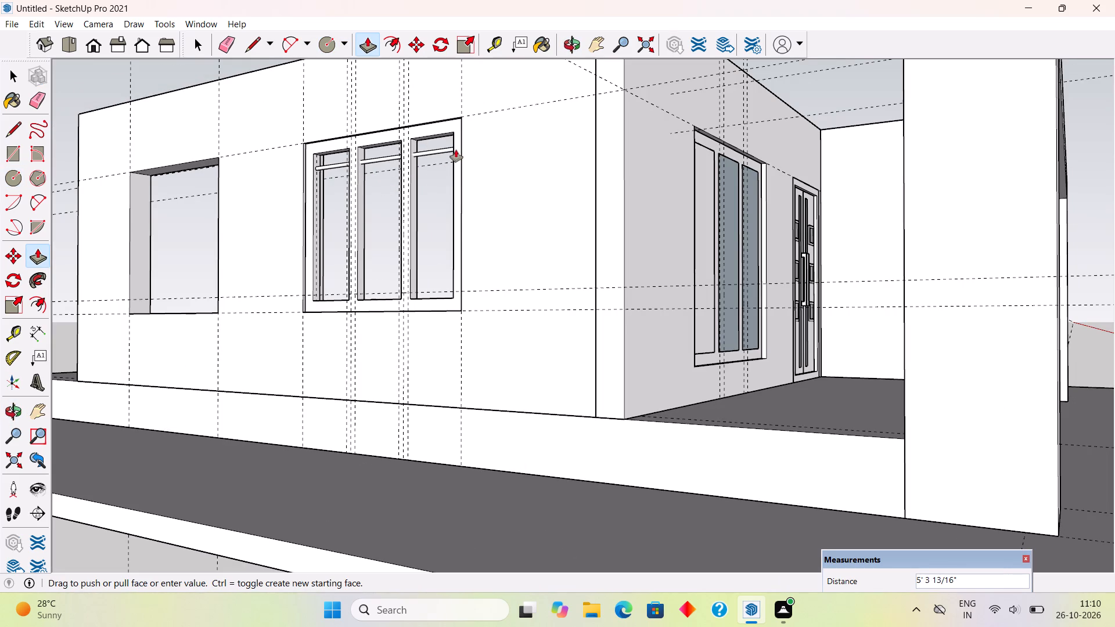
left_click(452, 139)
Make the whole horizontal round bar a group.
middle_click_drag(503, 255, 666, 289)
key("space")
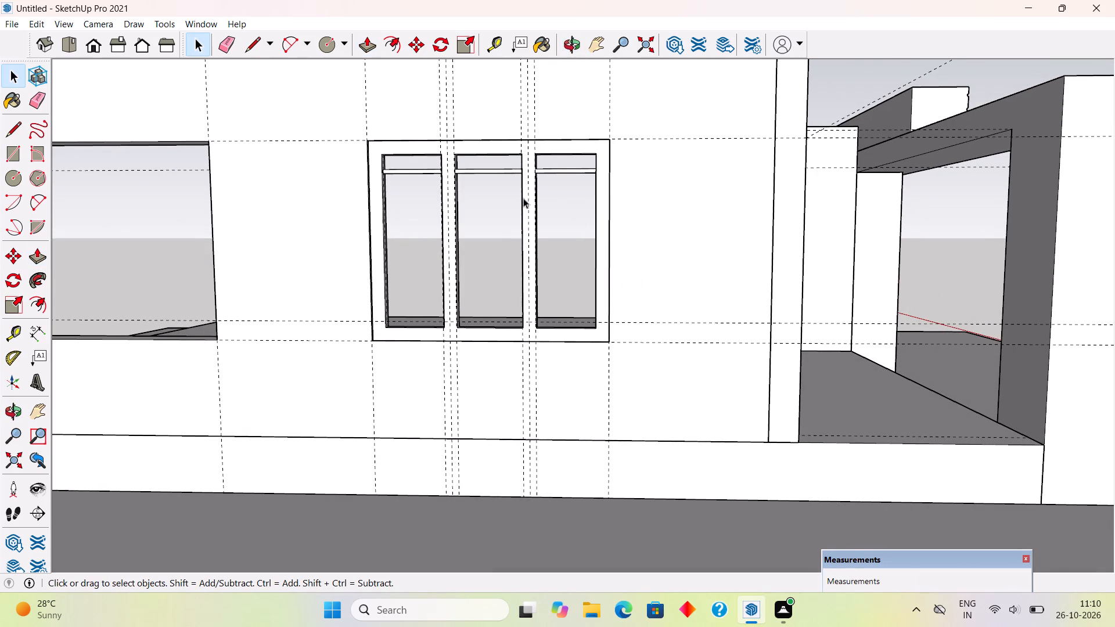
triple_click(494, 172)
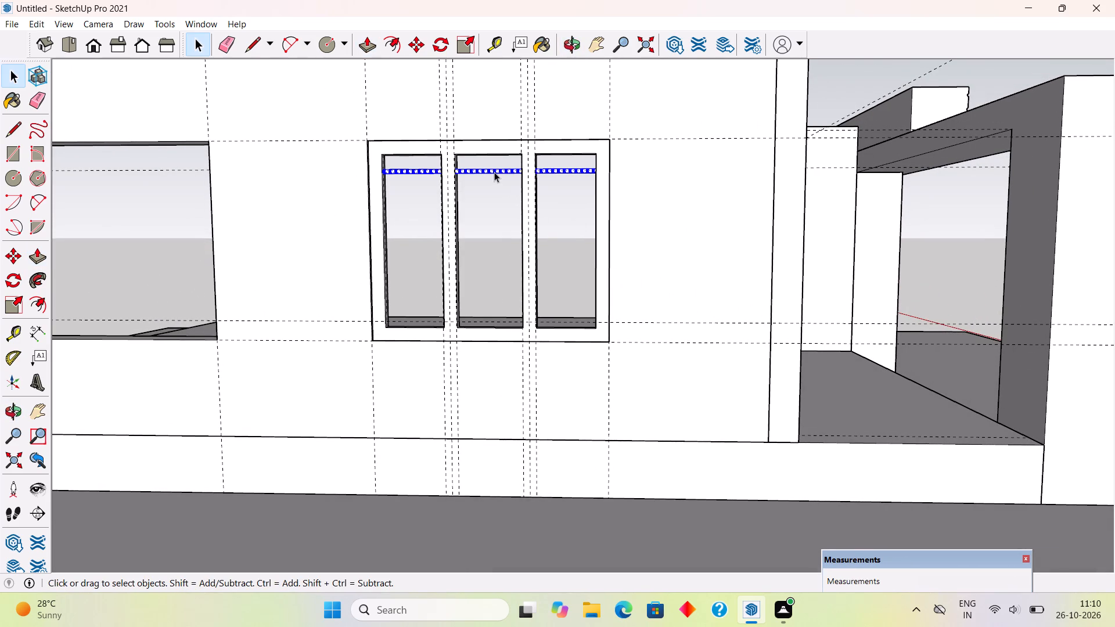
right_click(494, 172)
left_click(519, 289)
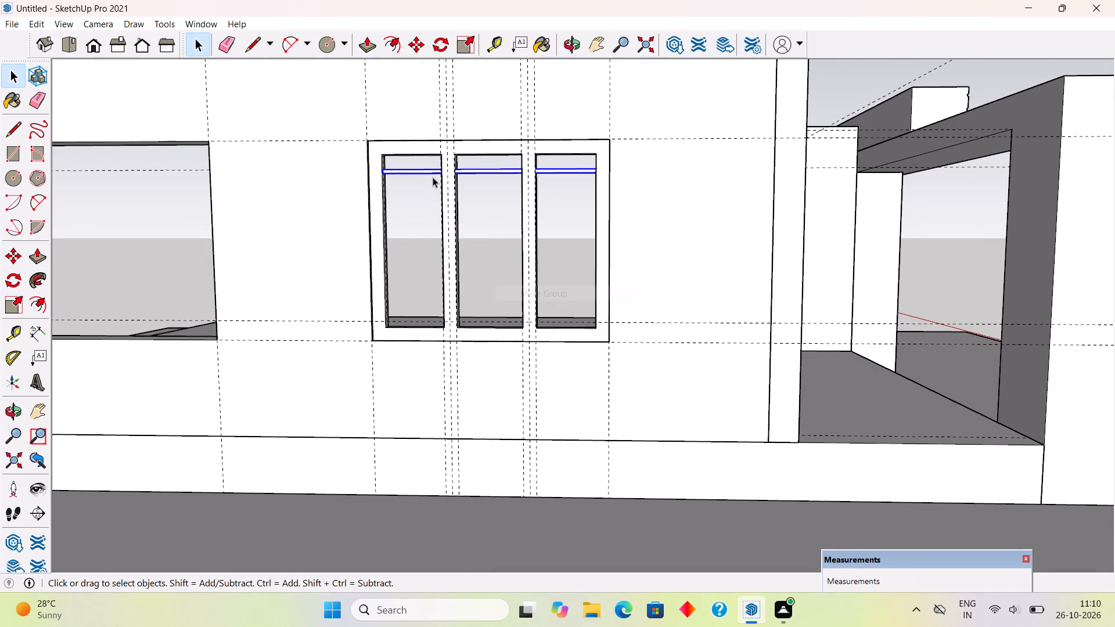
Copy the bar group 6" straight down and repeat it as an x8 array within the window frame.
middle_click_drag(485, 200, 569, 221)
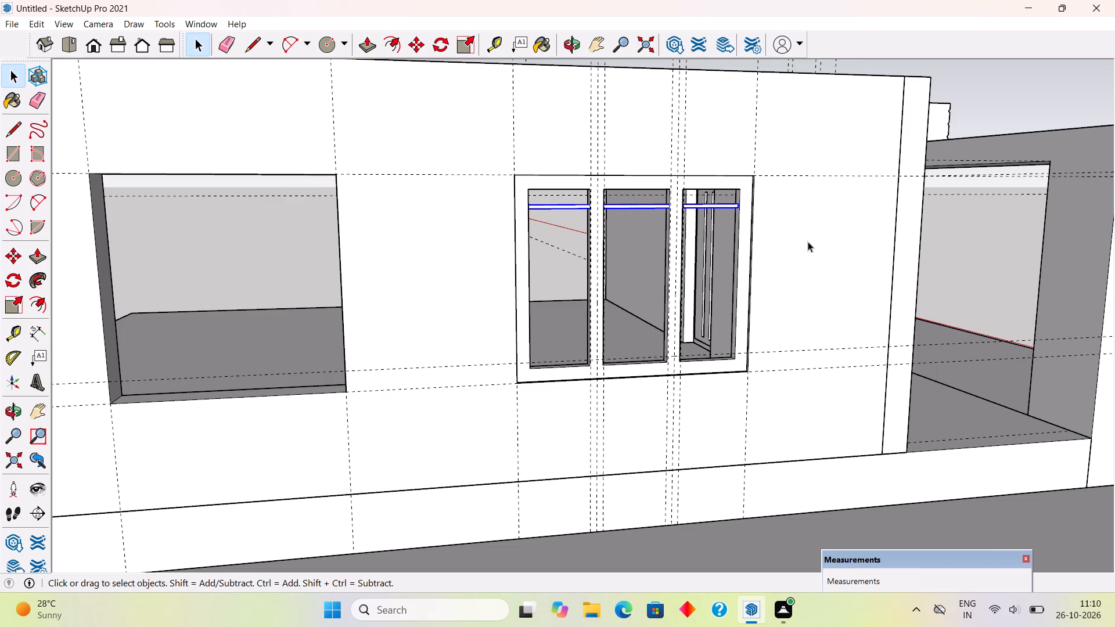
scroll(831, 250, "up", 4)
middle_click_drag(711, 247, 695, 236)
key("m")
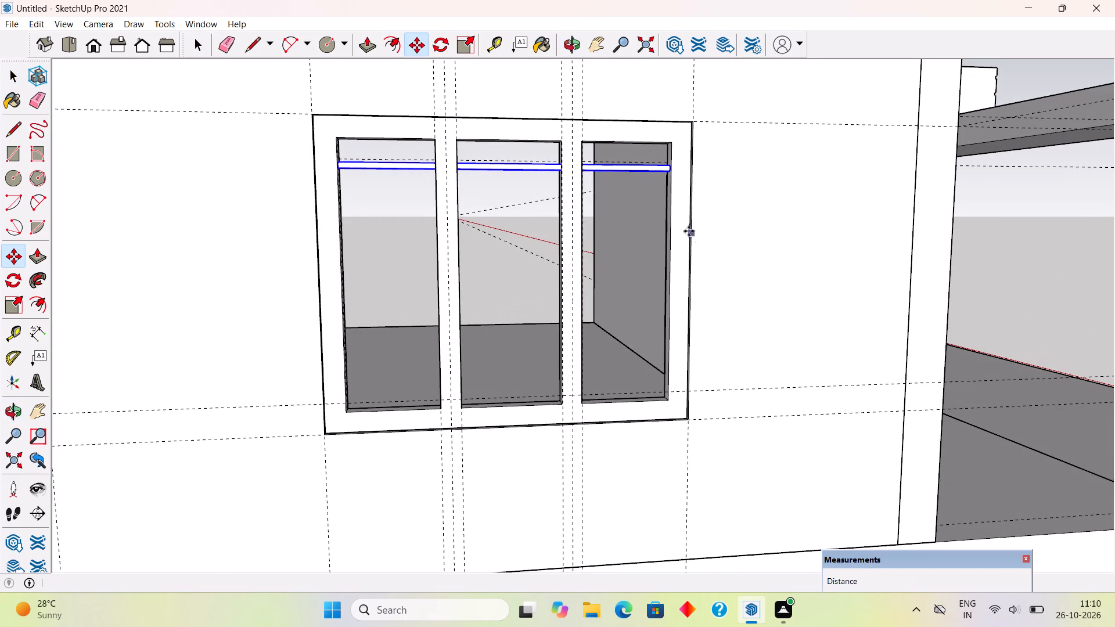
left_click(539, 168)
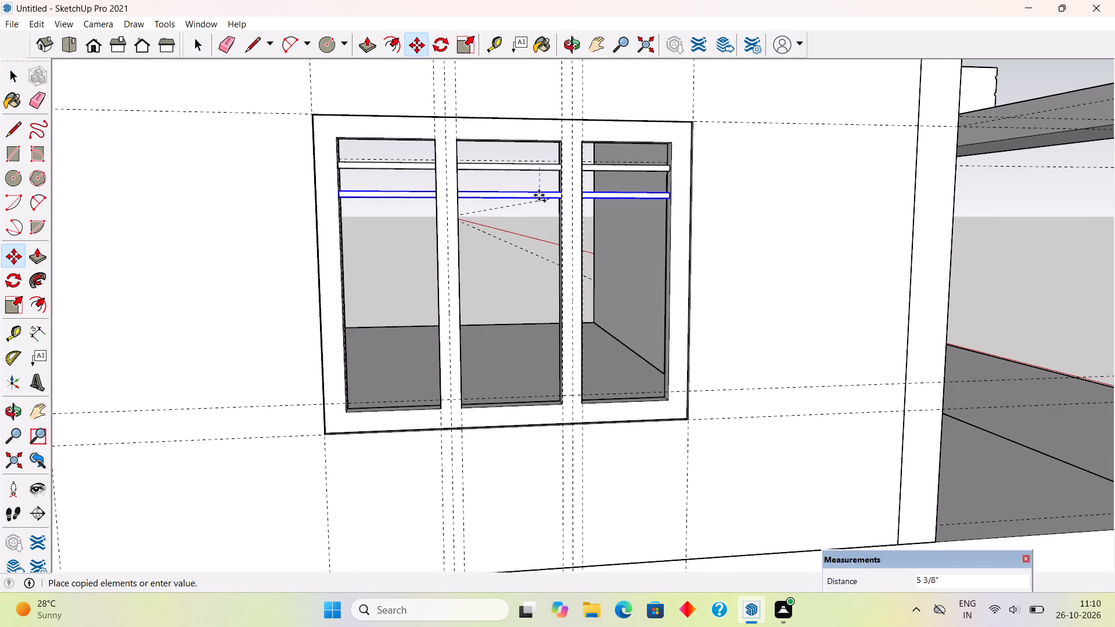
type("6\"")
key("Return")
key("x")
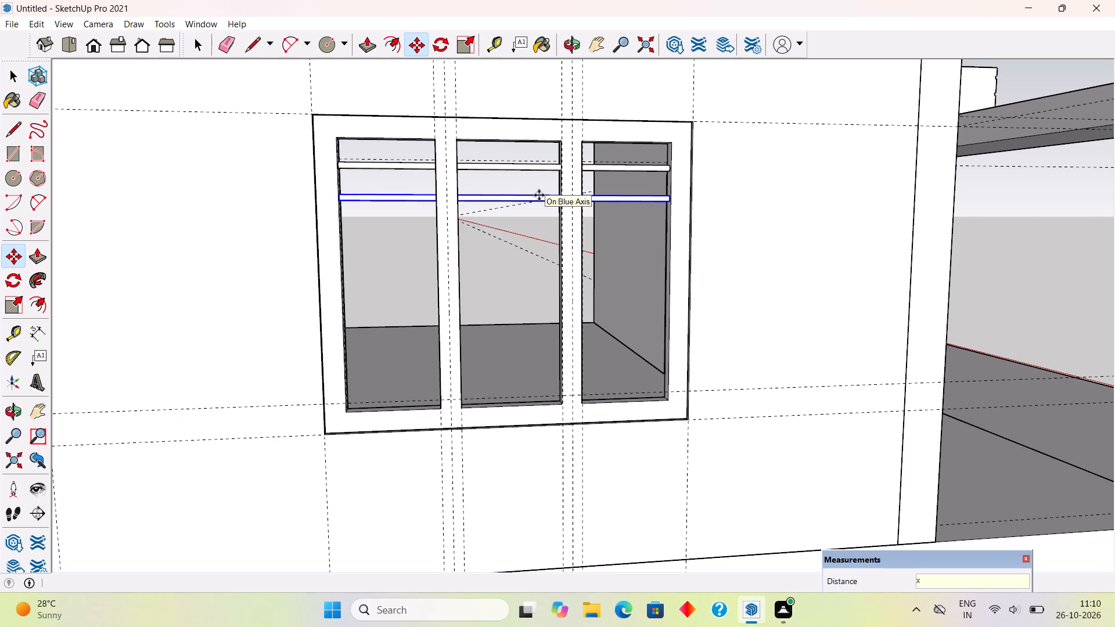
key("8")
key("Return")
key("space")
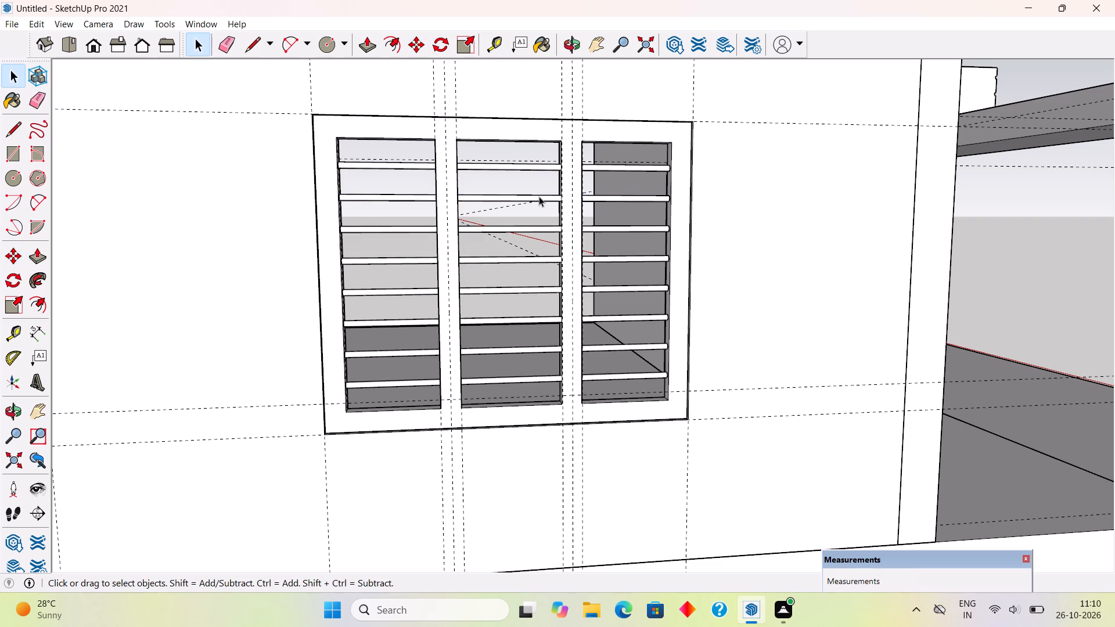
Draw corner-to-corner rectangles over the first and middle pane openings, 4' 4" by 1' 6" and 4' 4" by 1' 8".
scroll(539, 196, "down", 2)
left_click(525, 211)
middle_click_drag(625, 308, 472, 317)
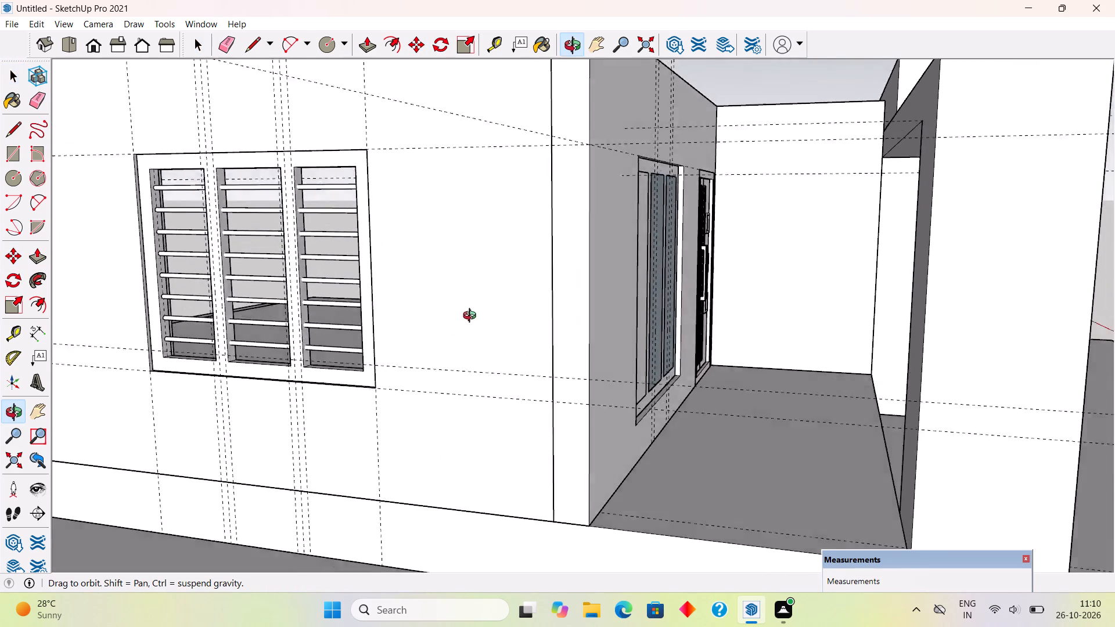
middle_click_drag(472, 317, 582, 335)
scroll(582, 335, "up", 1)
middle_click_drag(560, 444, 609, 437)
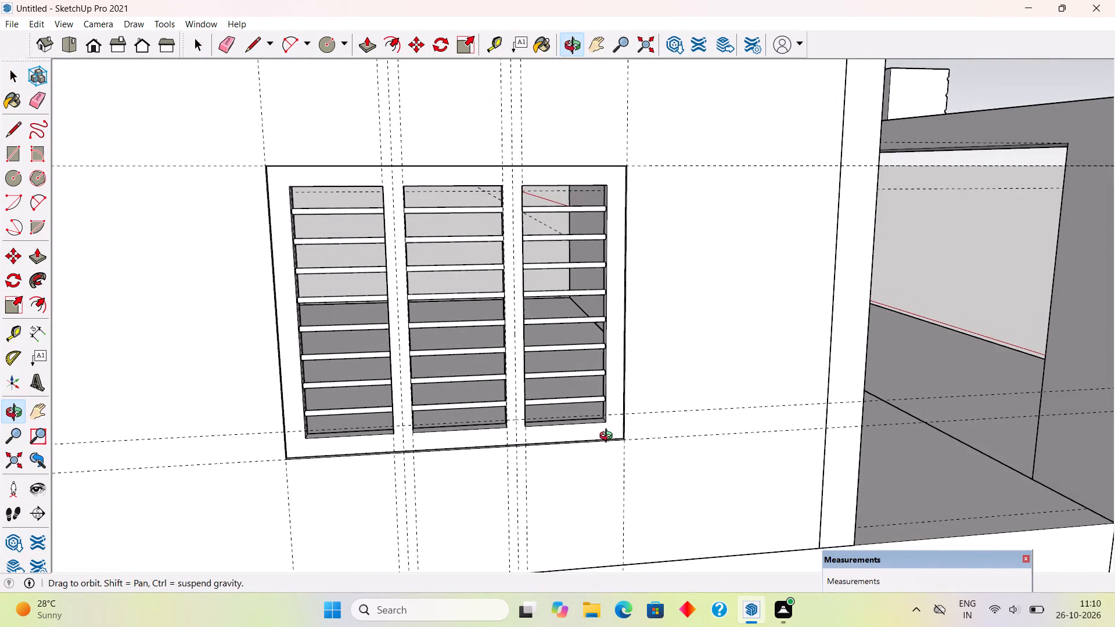
middle_click_drag(609, 437, 632, 433)
scroll(638, 433, "up", 2)
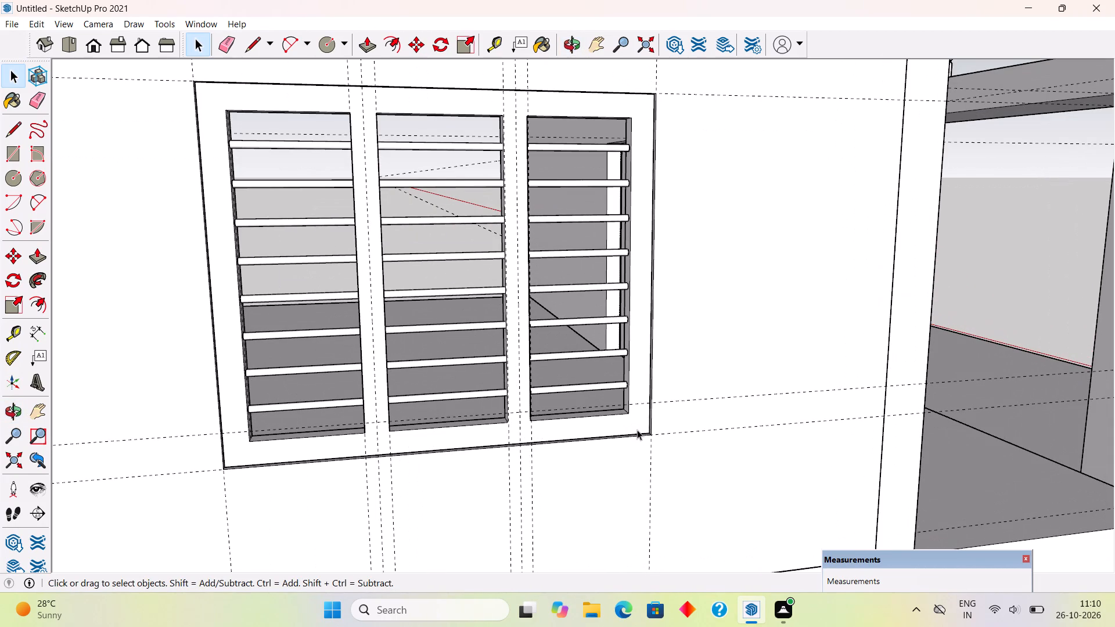
key("r")
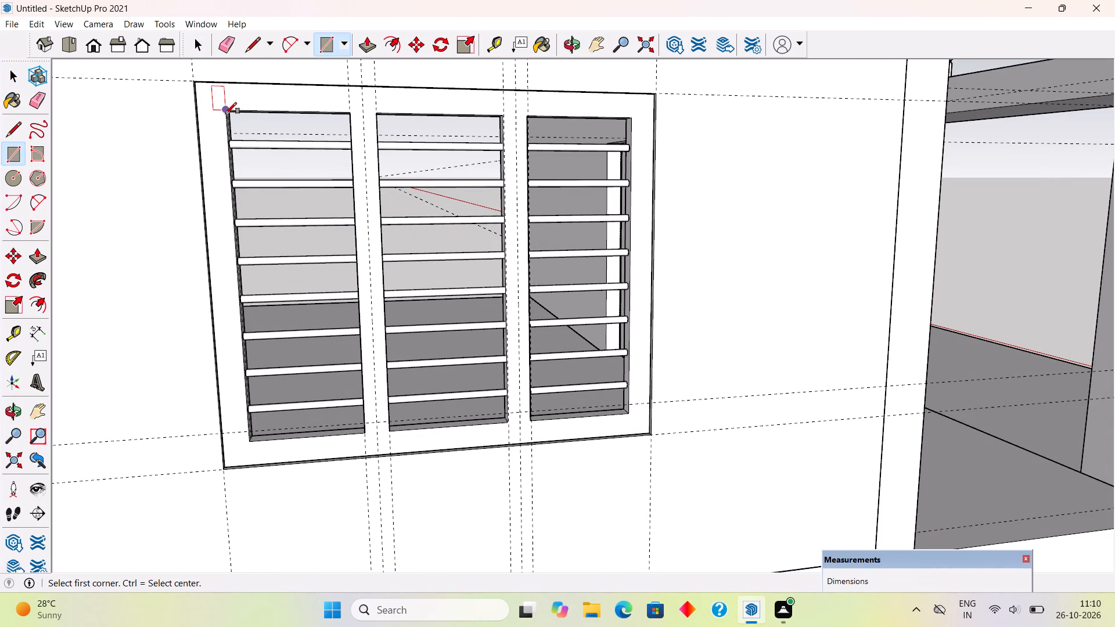
left_click(225, 114)
left_click(363, 435)
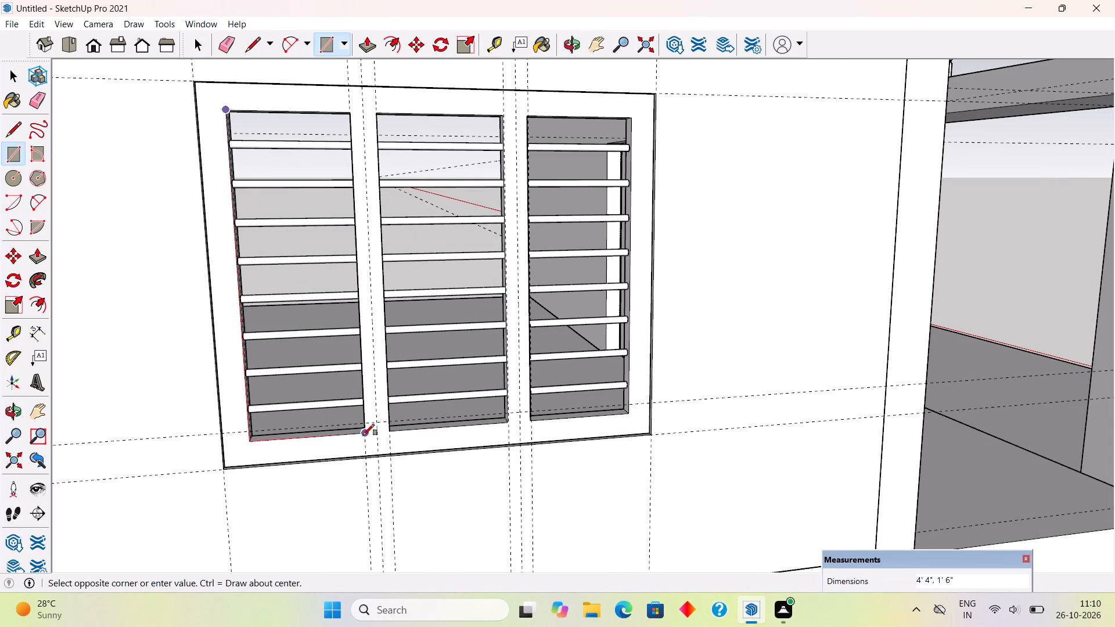
left_click(377, 113)
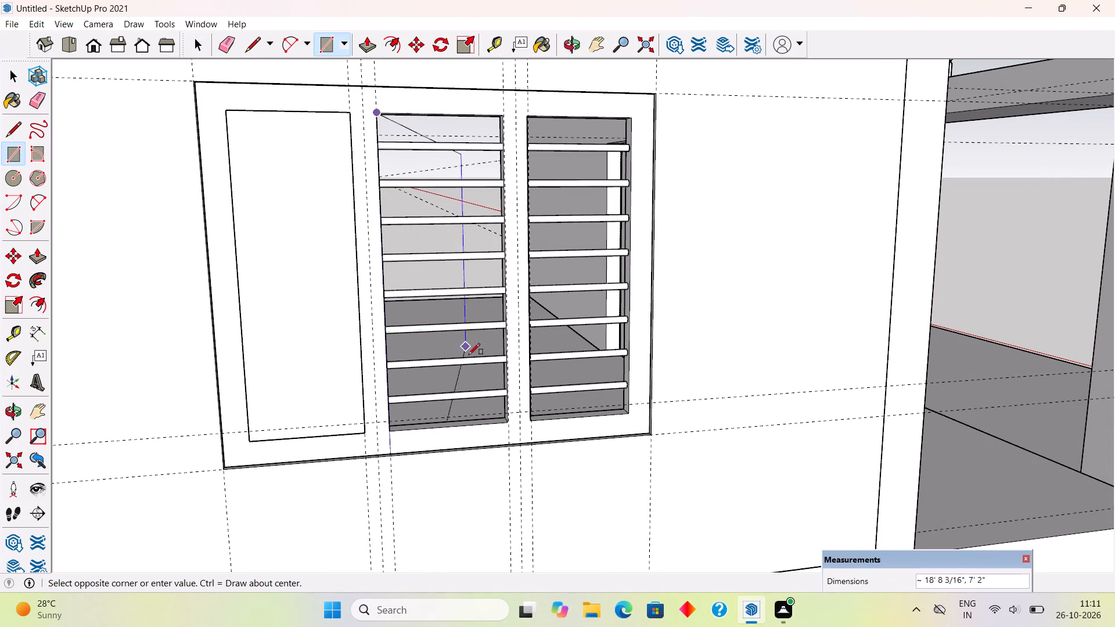
left_click(508, 422)
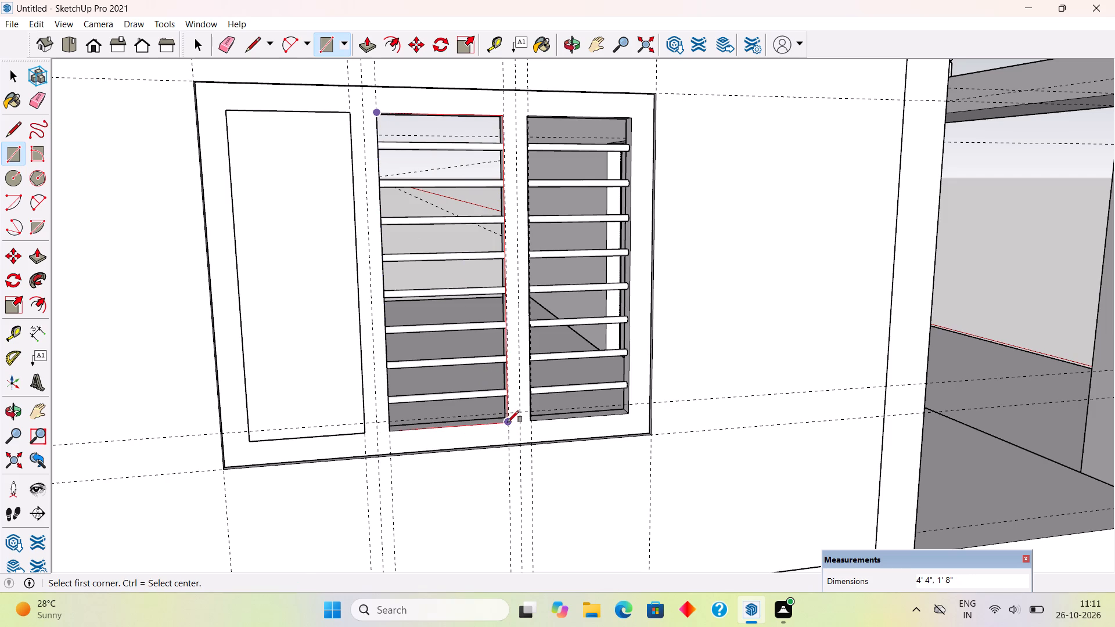
Draw a 4' 4" by 1' 6" rectangle covering the remaining barred pane opening, nearest the porch.
middle_click_drag(548, 175, 596, 199)
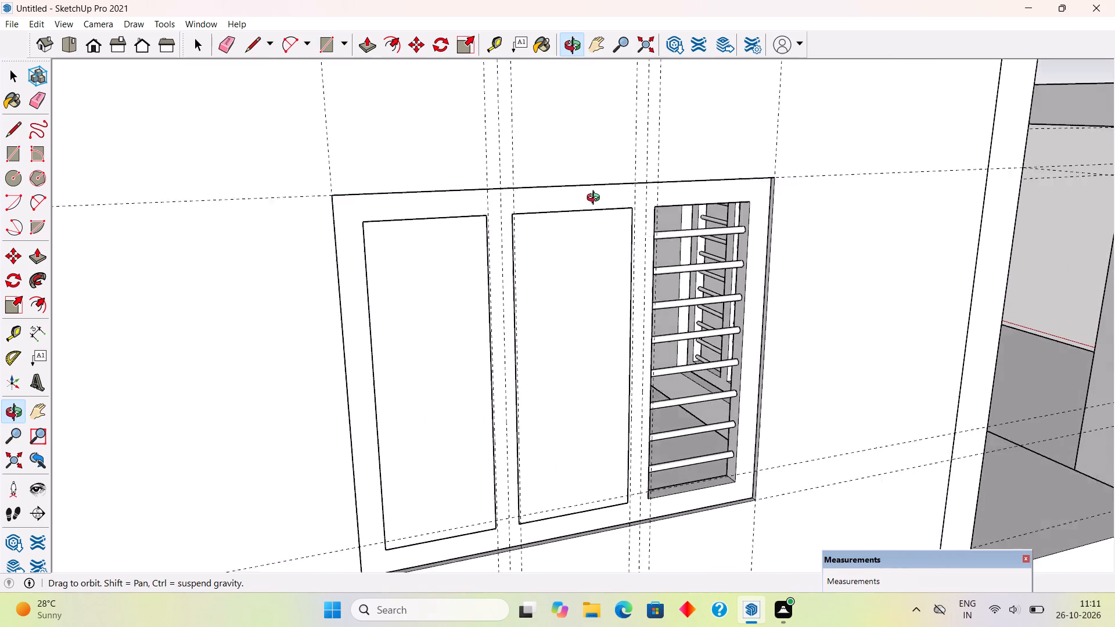
middle_click_drag(596, 199, 602, 196)
scroll(645, 183, "down", 4)
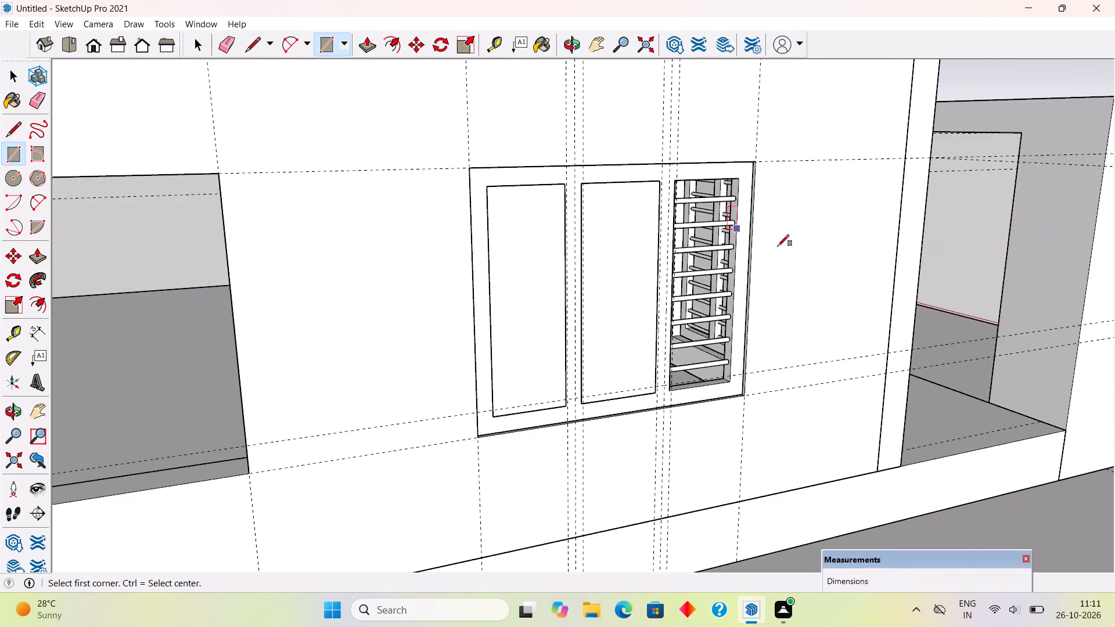
scroll(786, 250, "up", 4)
middle_click_drag(777, 287, 679, 278)
scroll(486, 132, "up", 1)
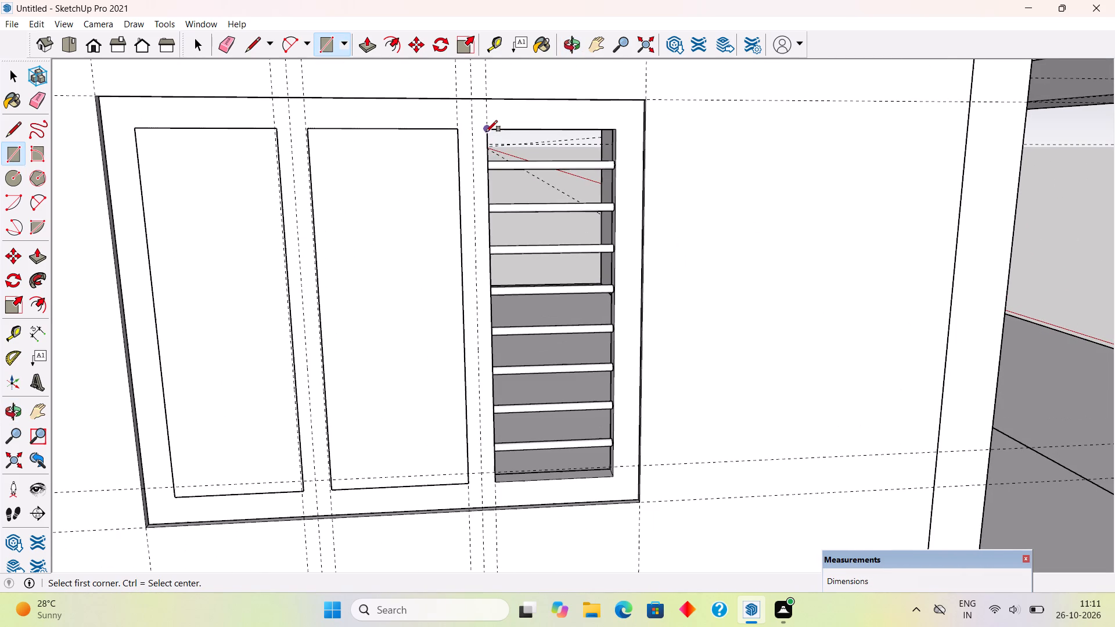
left_click(486, 132)
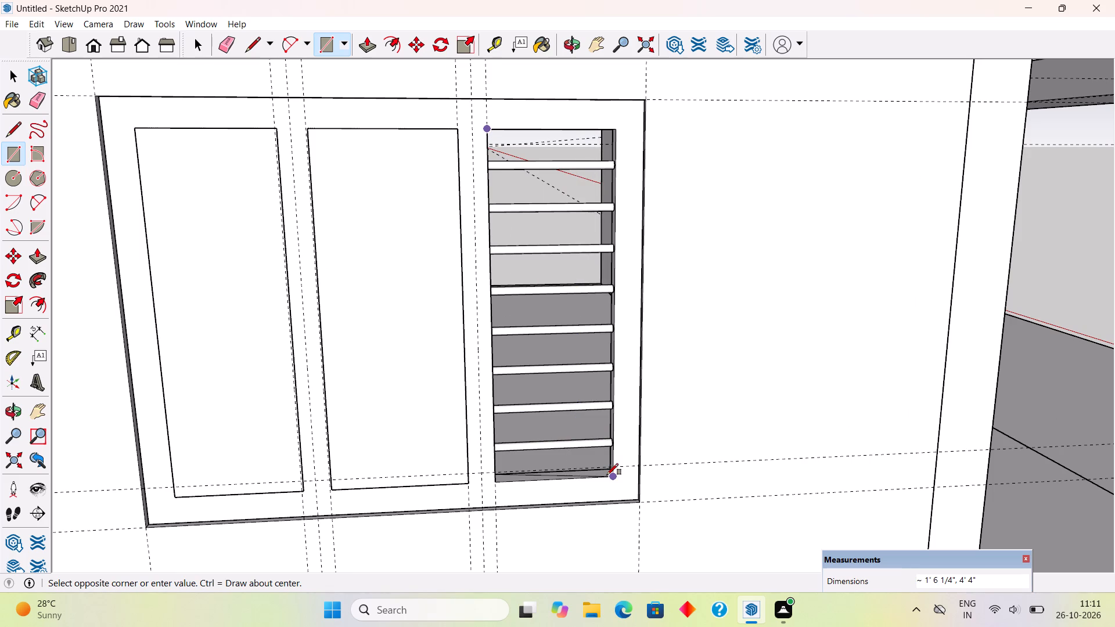
key("r")
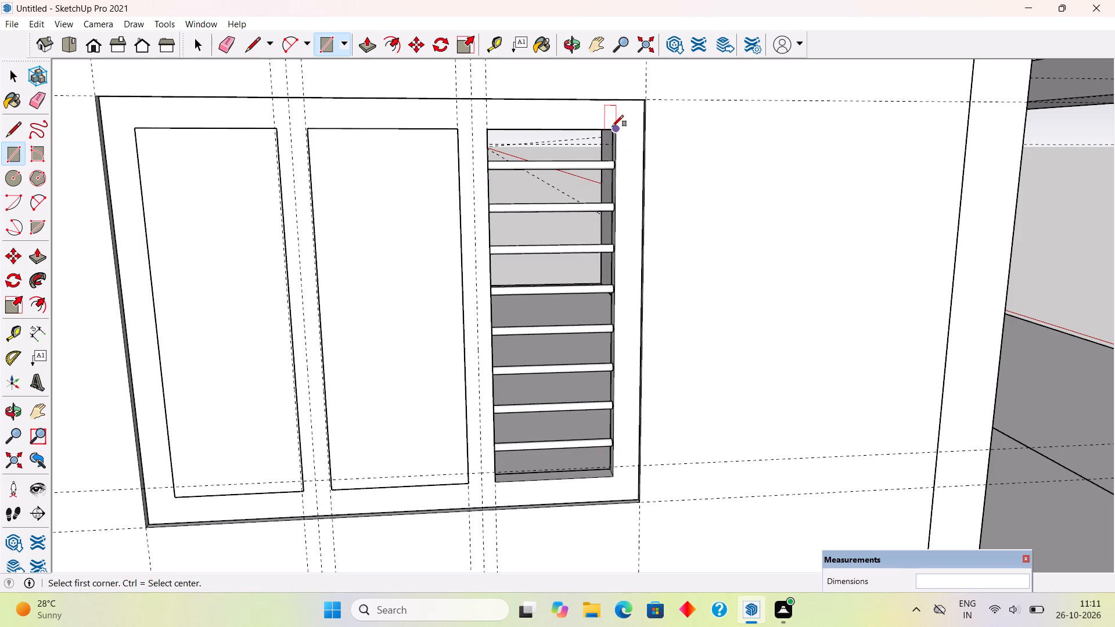
left_click(612, 127)
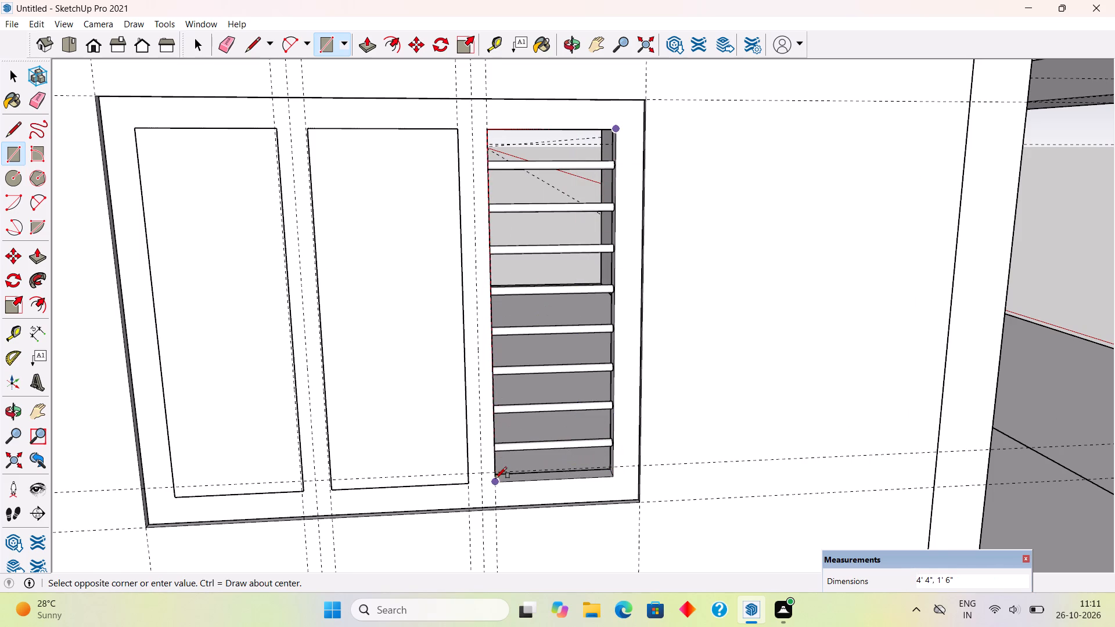
left_click(495, 478)
Make each of the three pane rectangles, with its edges, a separate group.
key("space")
triple_click(545, 453)
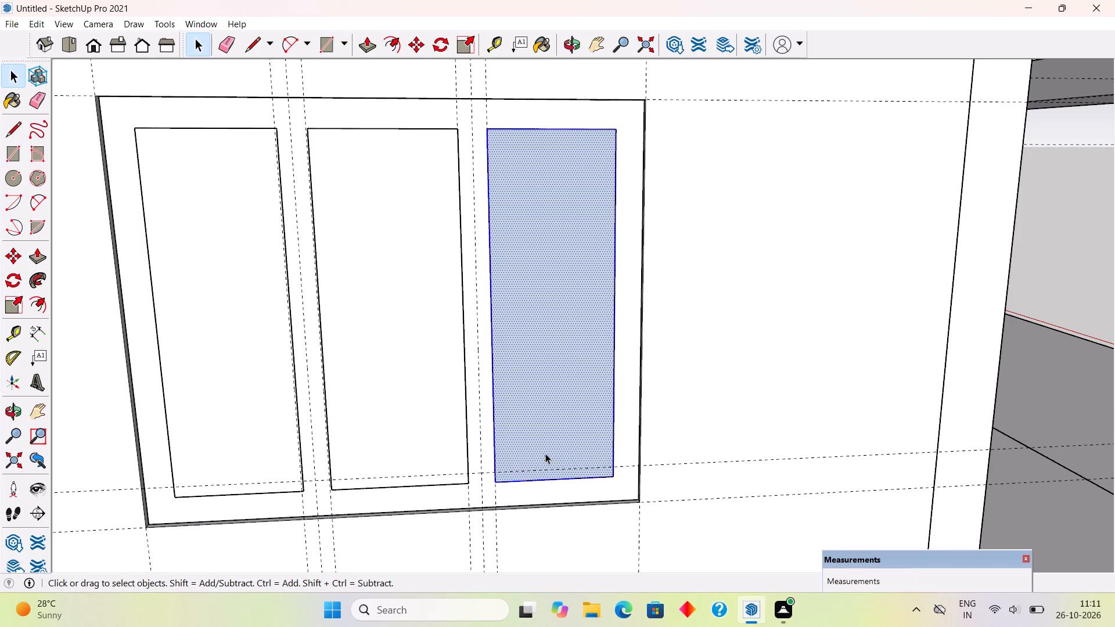
right_click(545, 453)
left_click(580, 369)
triple_click(365, 328)
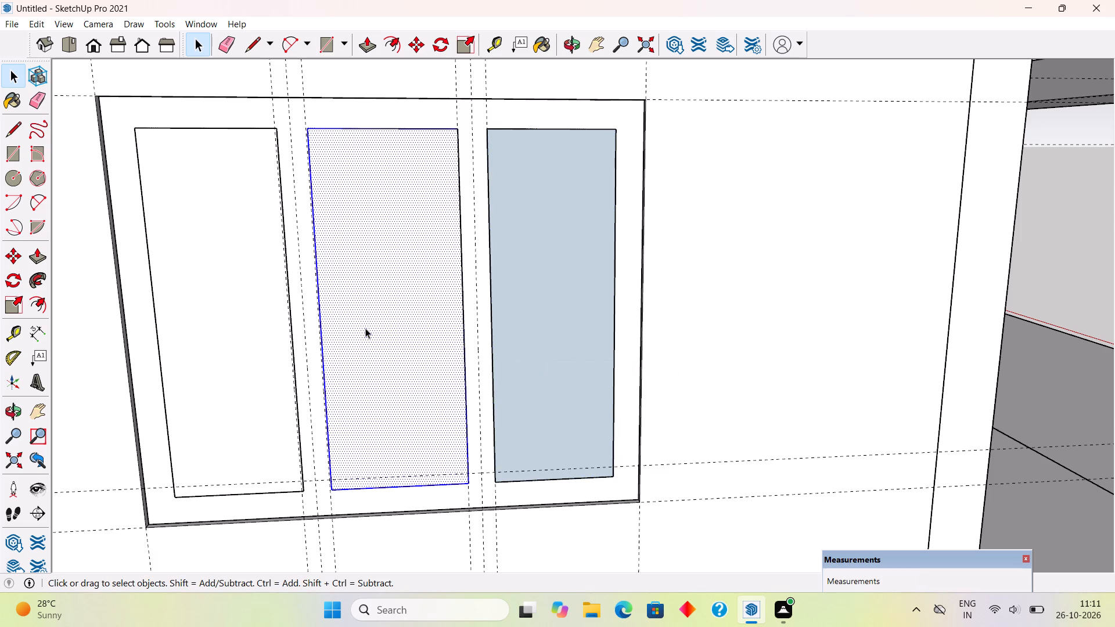
right_click(365, 328)
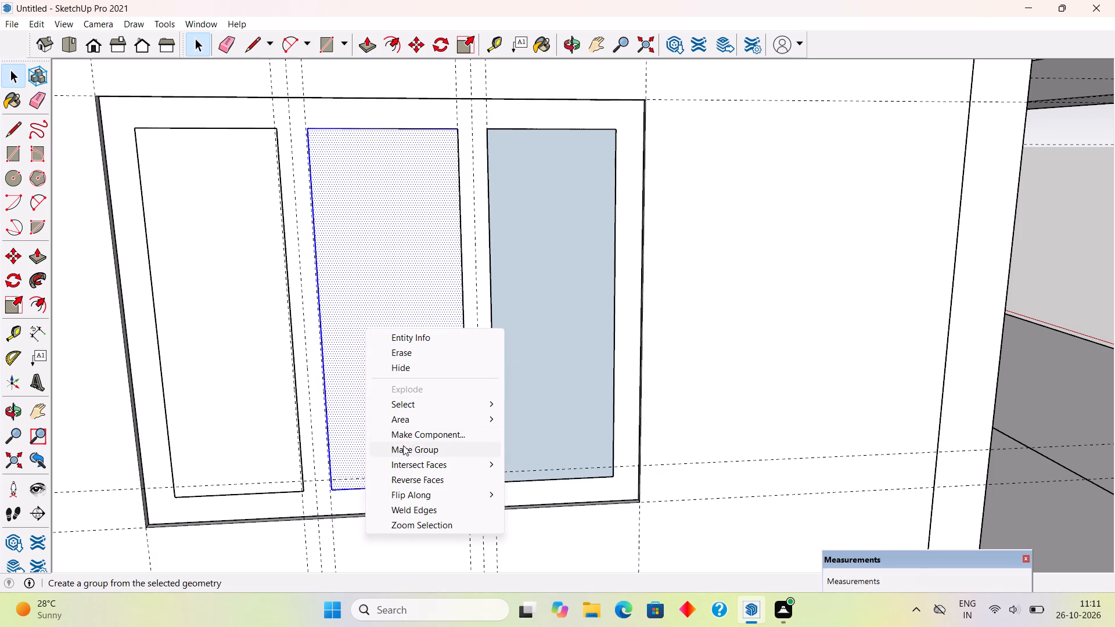
left_click(403, 445)
triple_click(254, 326)
right_click(254, 325)
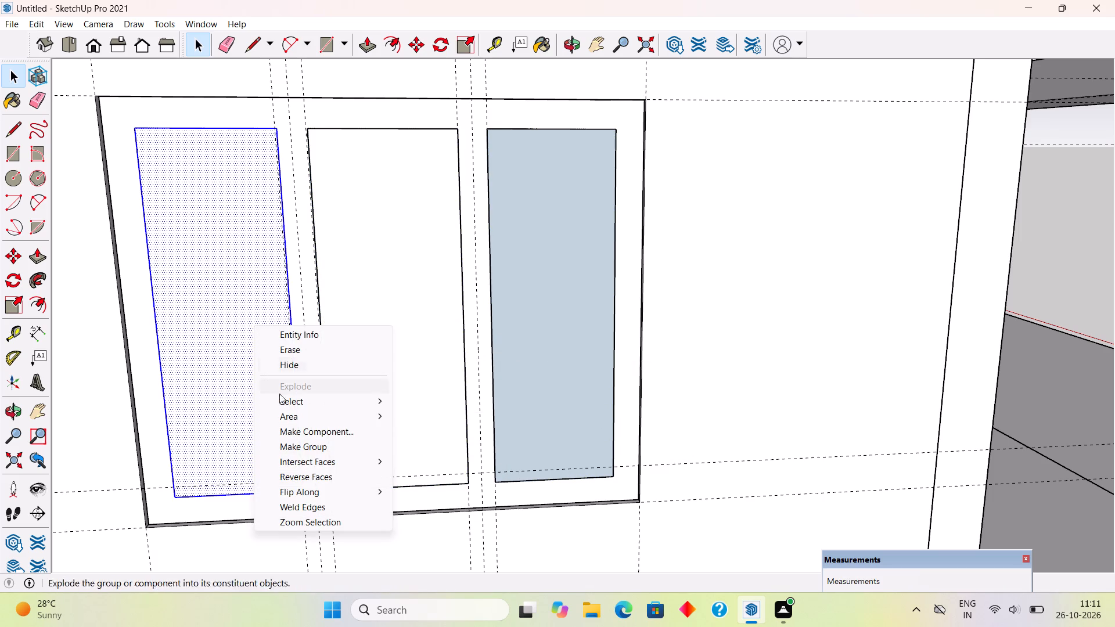
left_click(312, 450)
Draw a rectangle corner to corner over the side wall's other, still empty window opening.
scroll(340, 397, "down", 5)
scroll(512, 322, "down", 10)
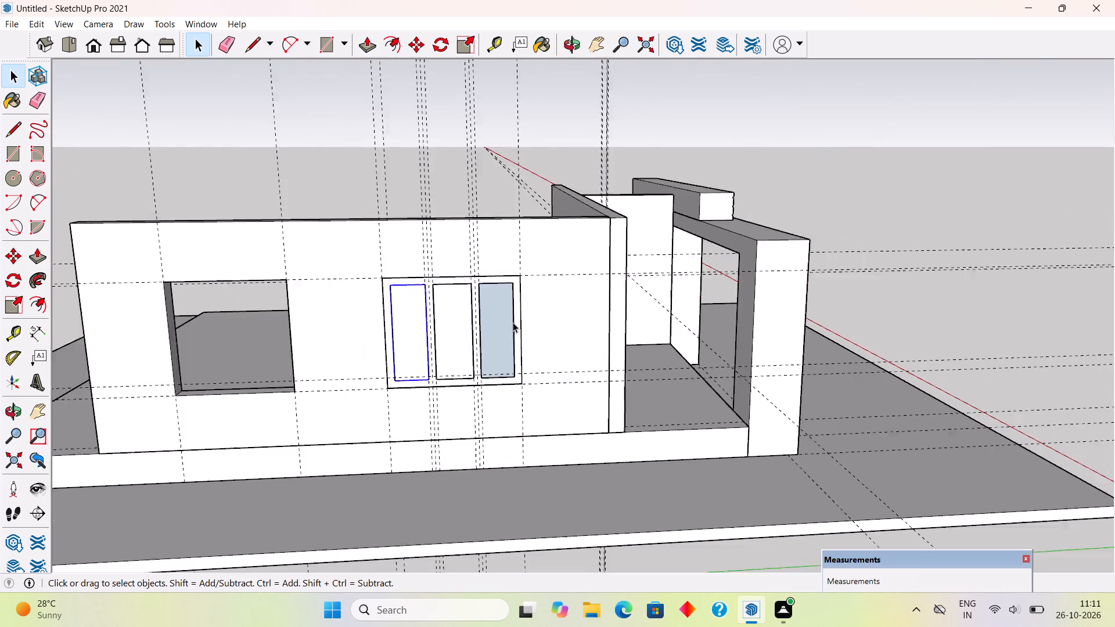
scroll(513, 322, "down", 2)
scroll(247, 337, "up", 8)
scroll(249, 391, "up", 4)
middle_click_drag(268, 405, 306, 408)
key("r")
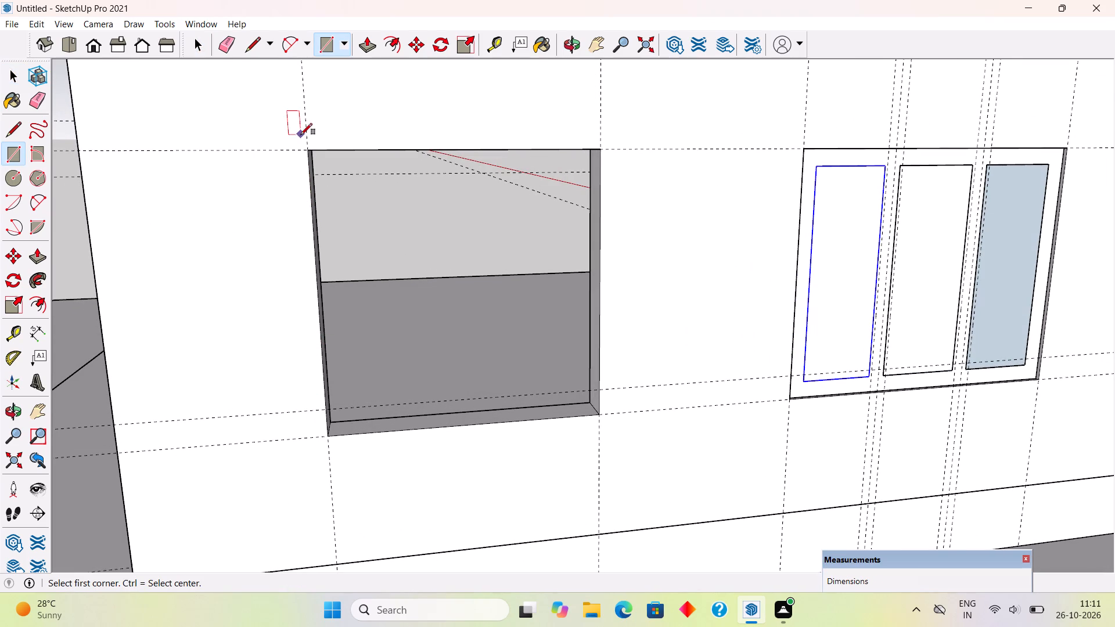
left_click(305, 151)
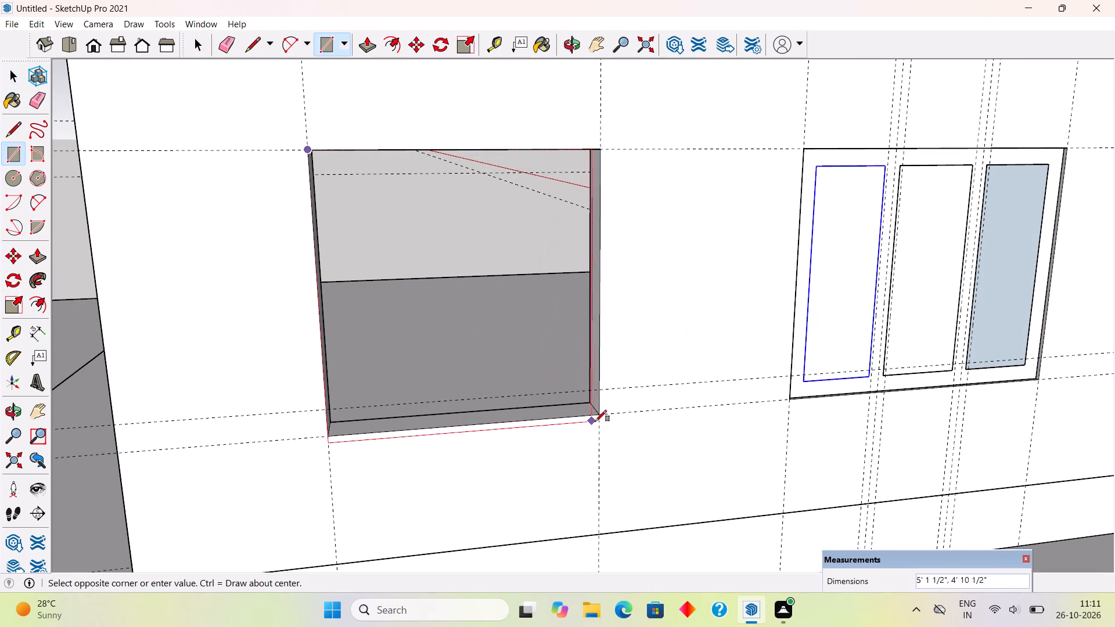
left_click(600, 416)
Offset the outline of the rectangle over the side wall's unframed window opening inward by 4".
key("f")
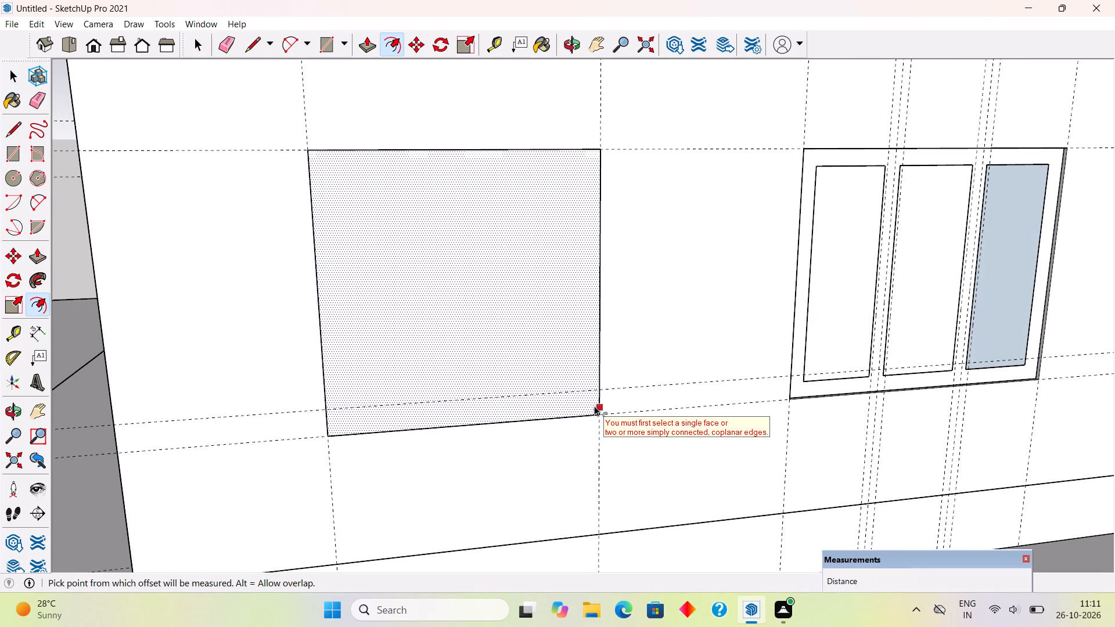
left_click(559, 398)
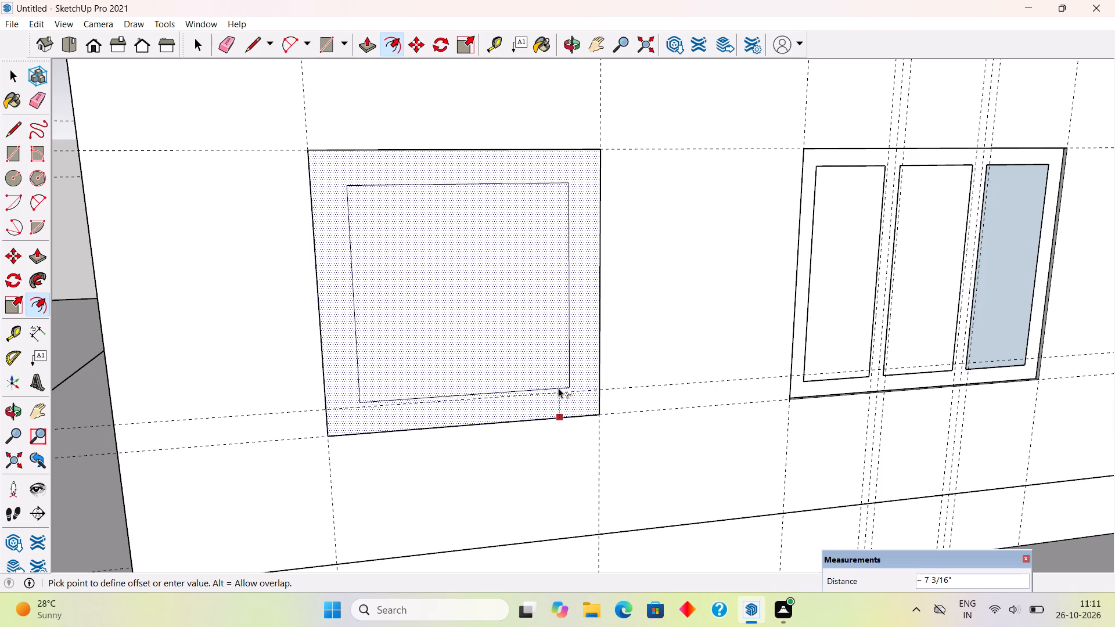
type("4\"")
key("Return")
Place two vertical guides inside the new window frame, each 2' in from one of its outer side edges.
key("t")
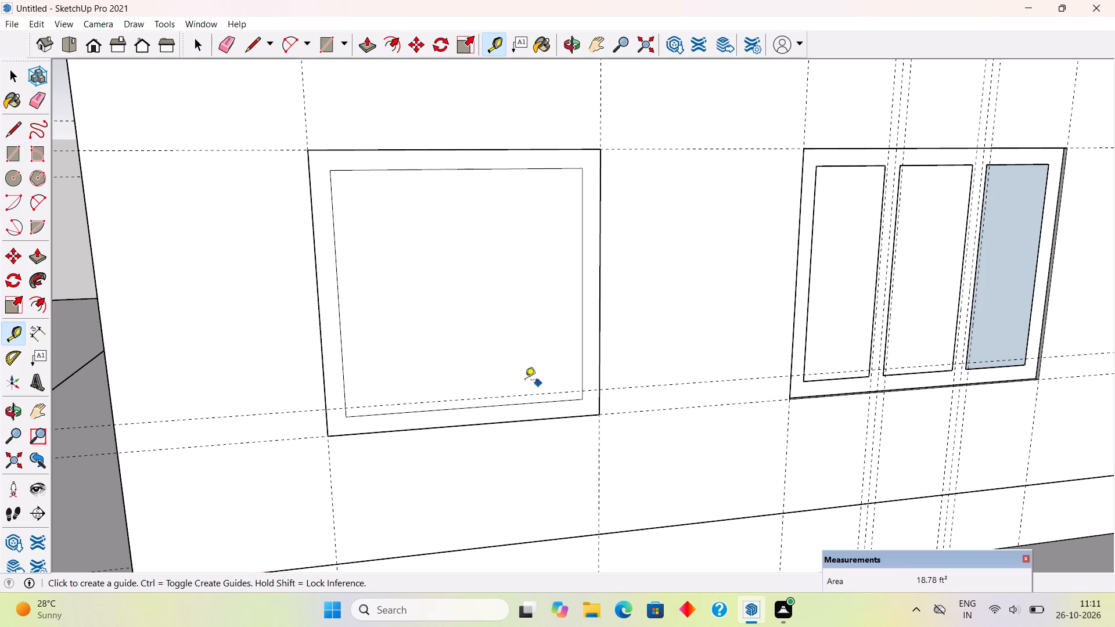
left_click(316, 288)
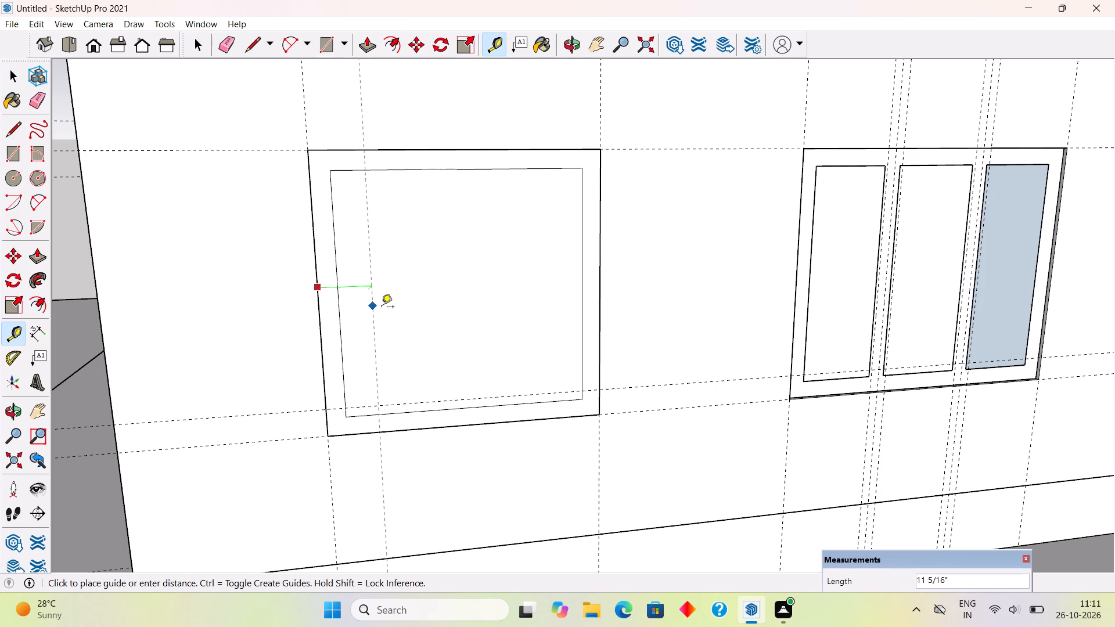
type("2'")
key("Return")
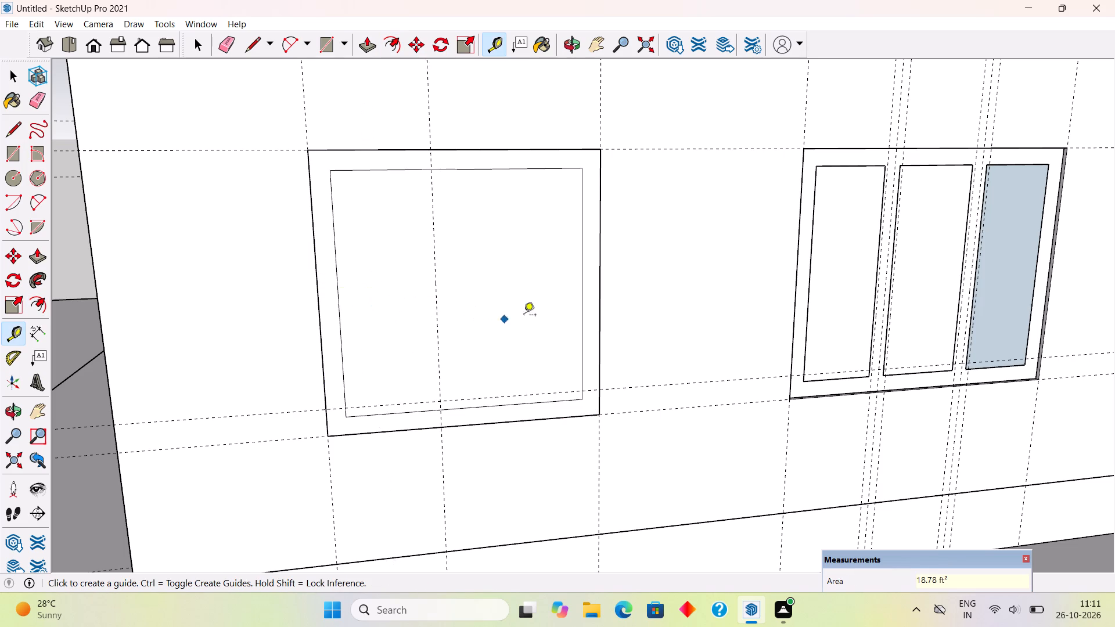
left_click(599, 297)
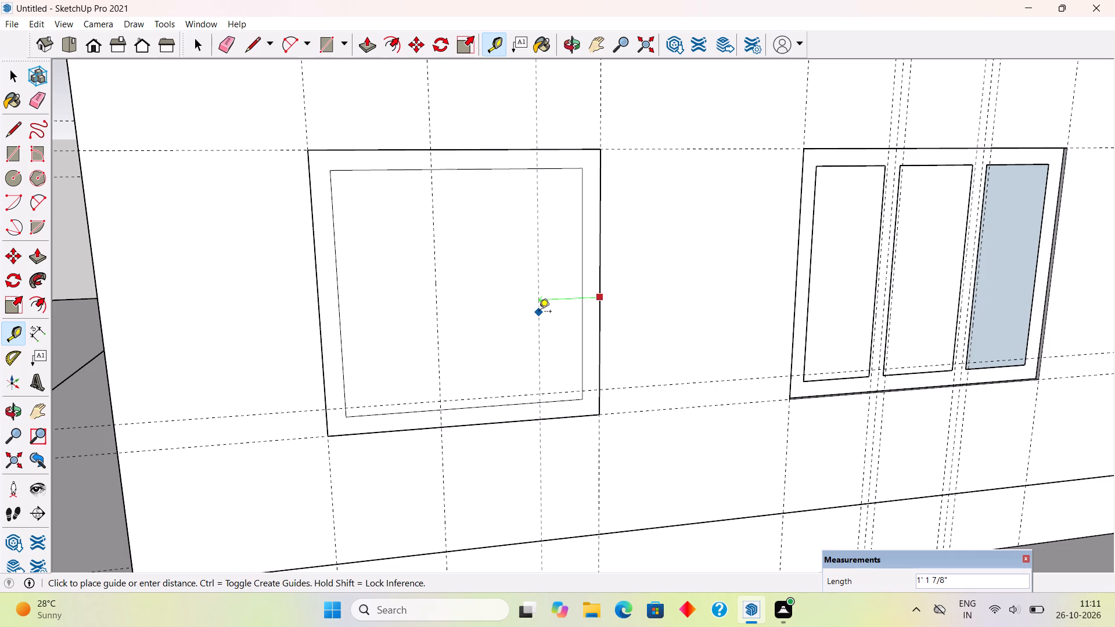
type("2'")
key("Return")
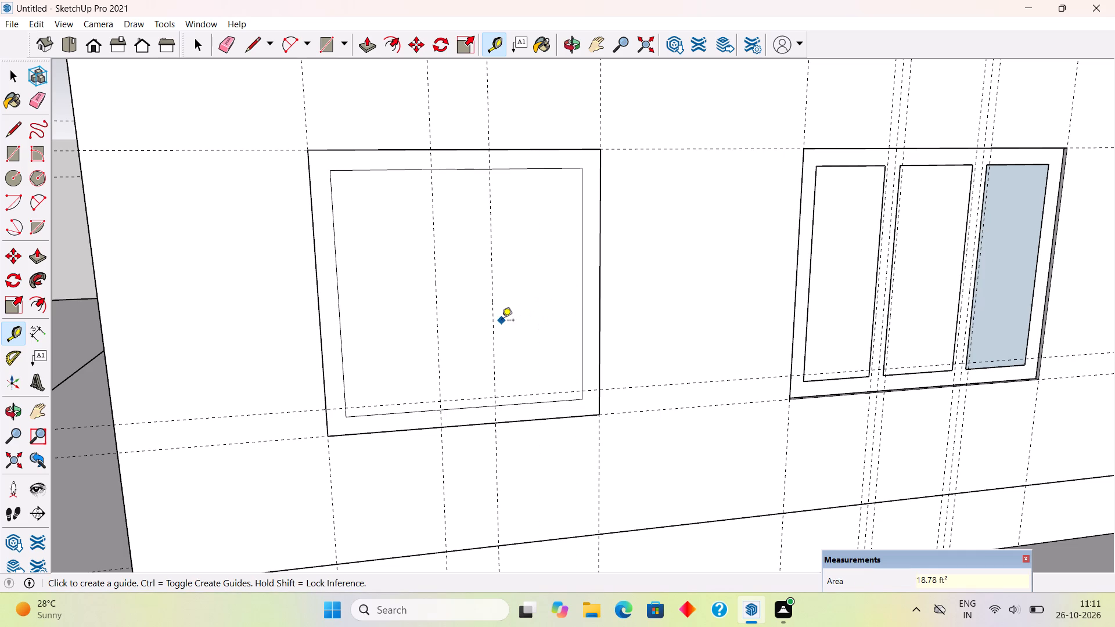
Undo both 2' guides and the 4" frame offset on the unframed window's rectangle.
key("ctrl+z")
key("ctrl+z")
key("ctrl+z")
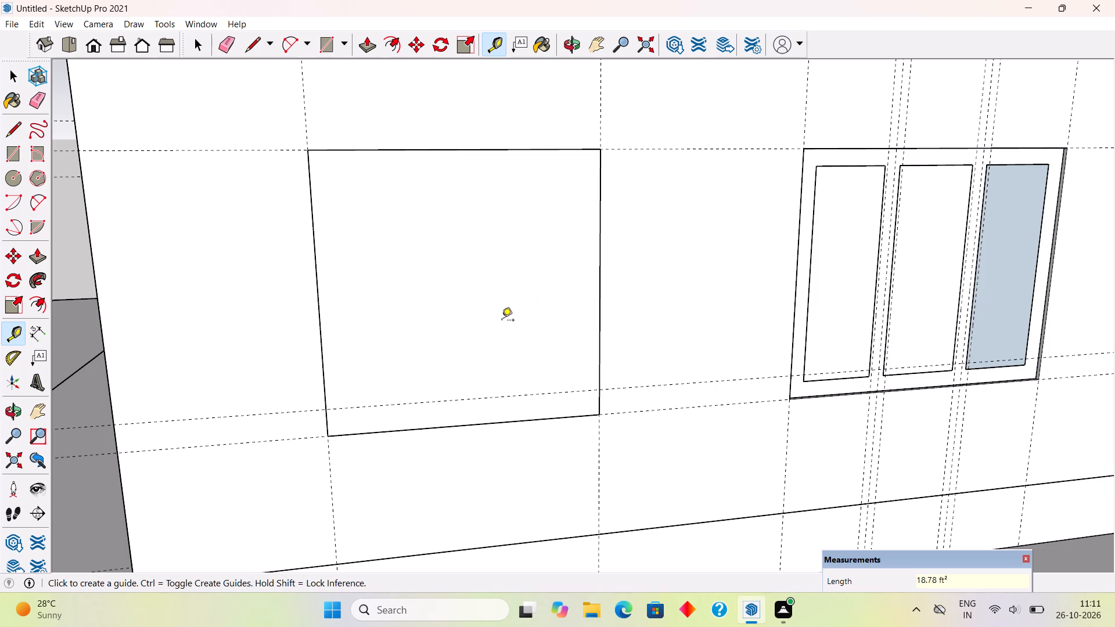
Measure the widths of the unframed window opening and the neighbouring three-pane window, side edge to side edge.
key("t")
left_click(596, 318)
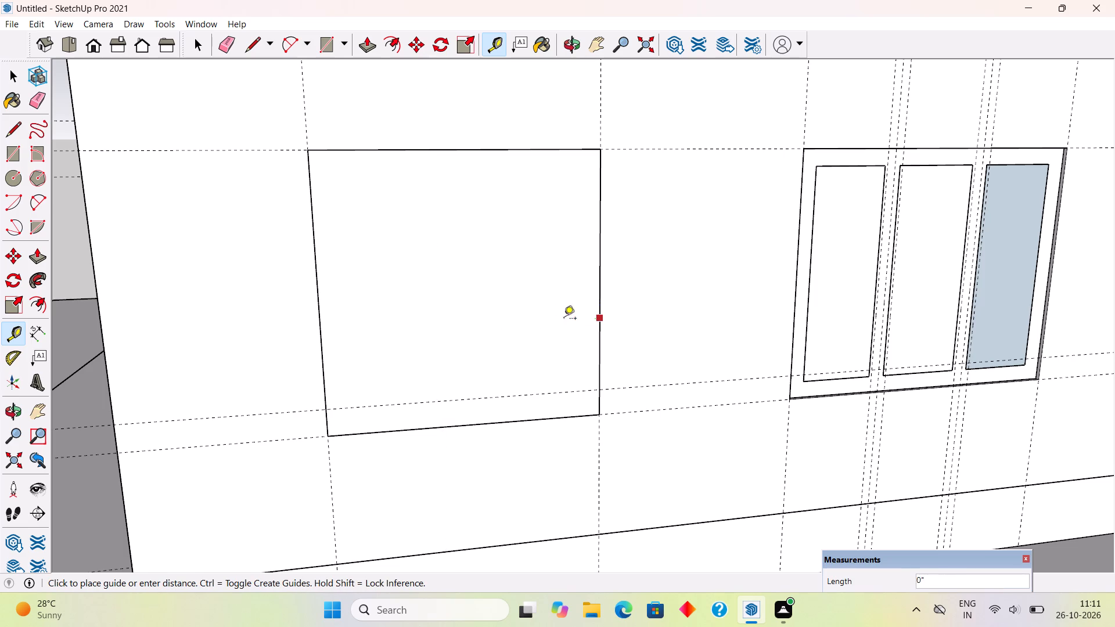
key("space")
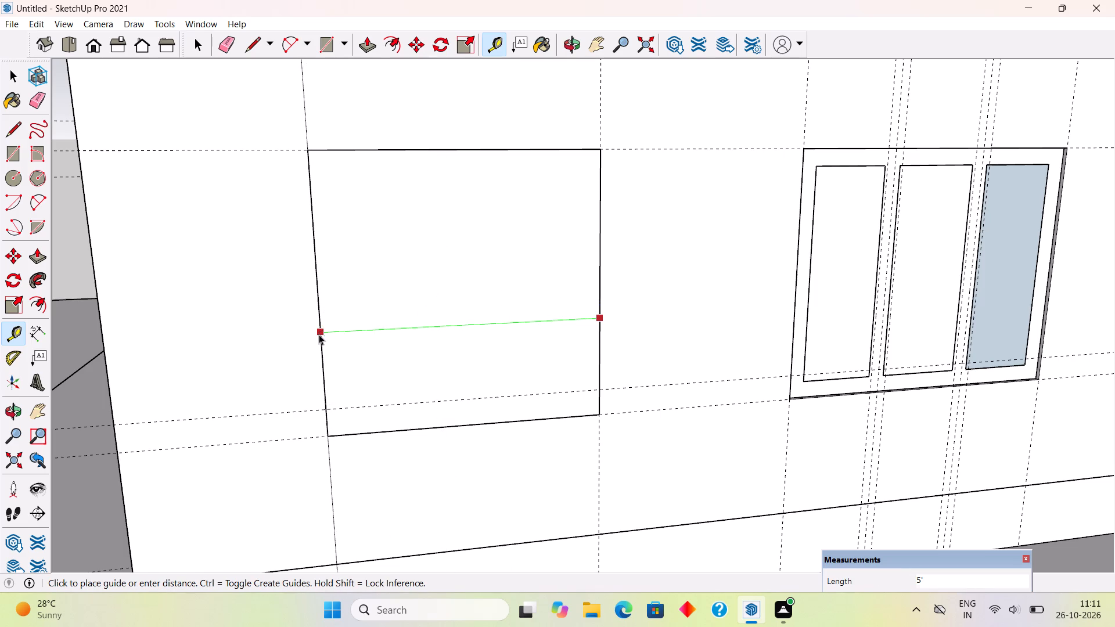
key("t")
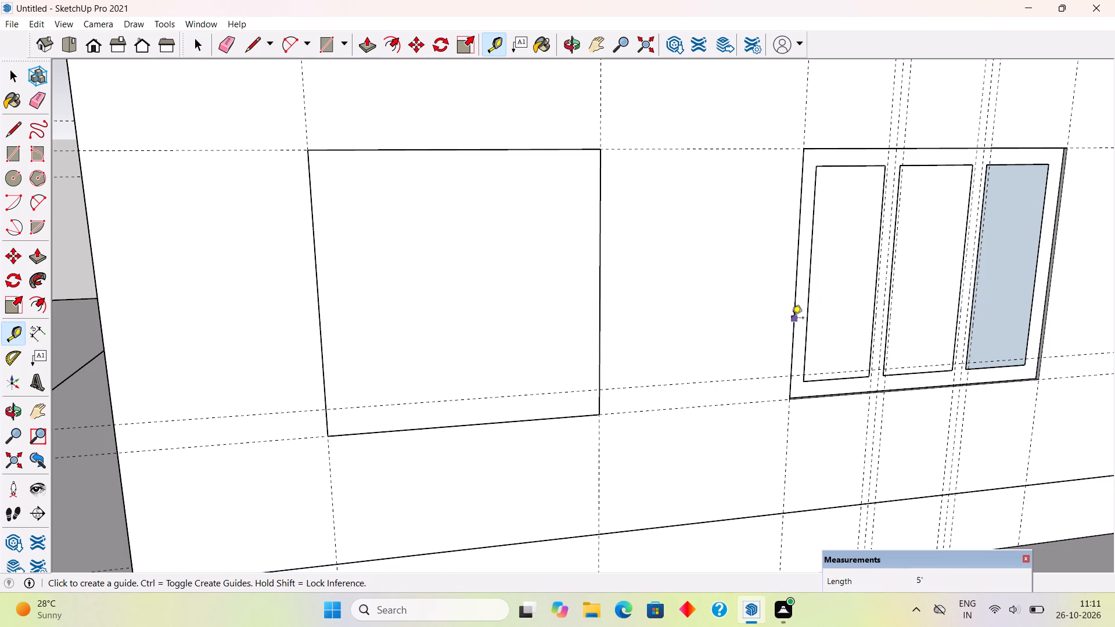
left_click(792, 318)
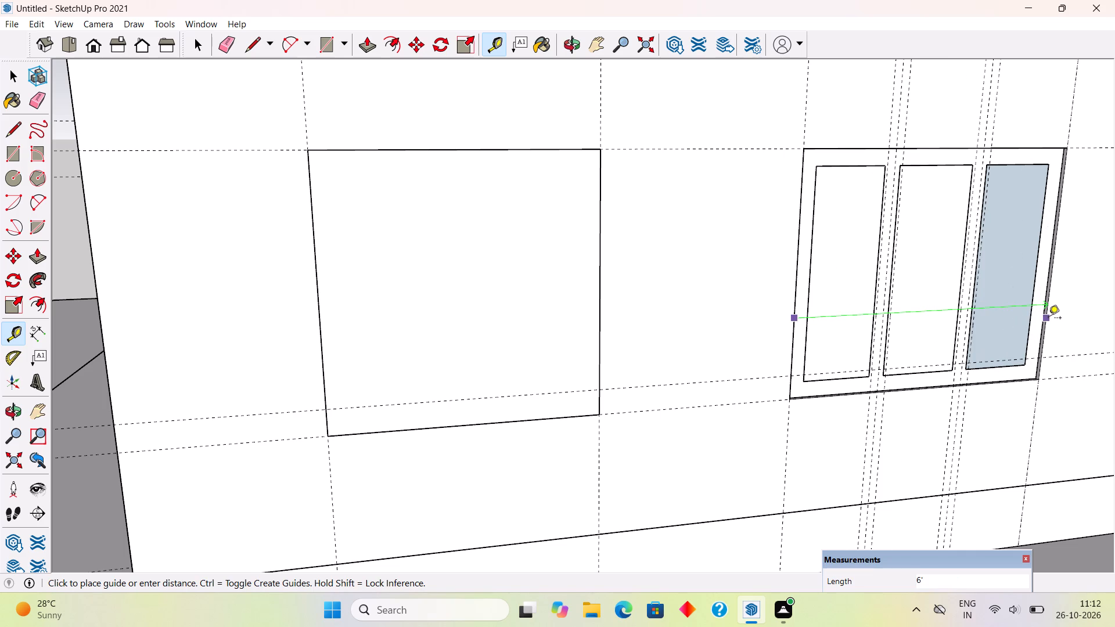
key("space")
Delete the rectangular face covering the side wall's unframed window opening.
left_click(560, 313)
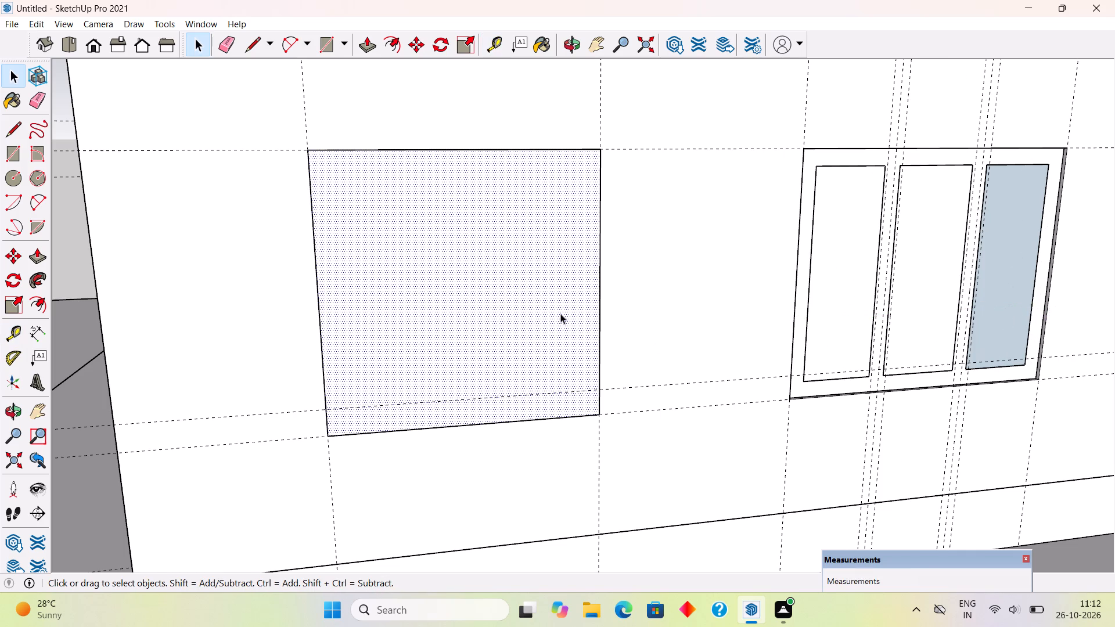
key("Delete")
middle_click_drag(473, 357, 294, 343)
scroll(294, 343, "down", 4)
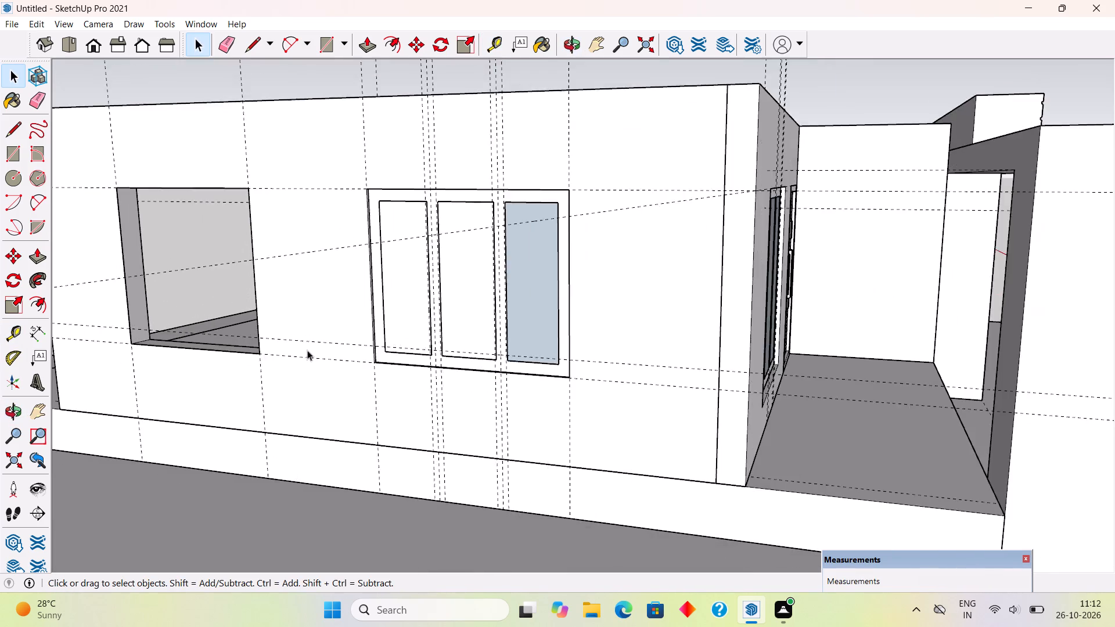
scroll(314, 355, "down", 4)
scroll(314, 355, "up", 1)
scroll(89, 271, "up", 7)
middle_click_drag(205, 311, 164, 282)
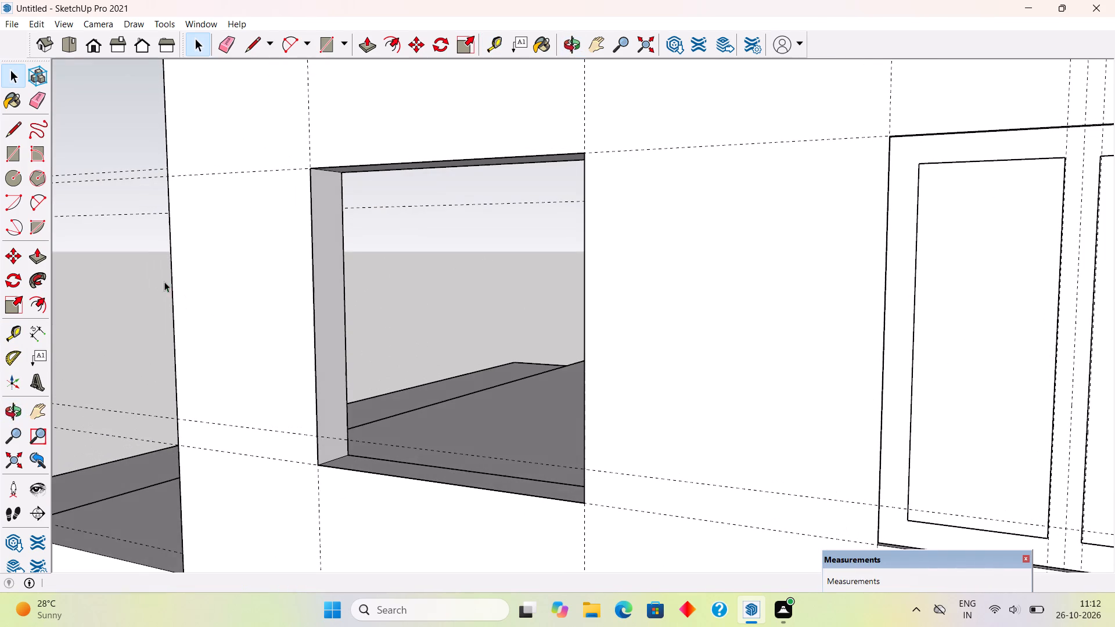
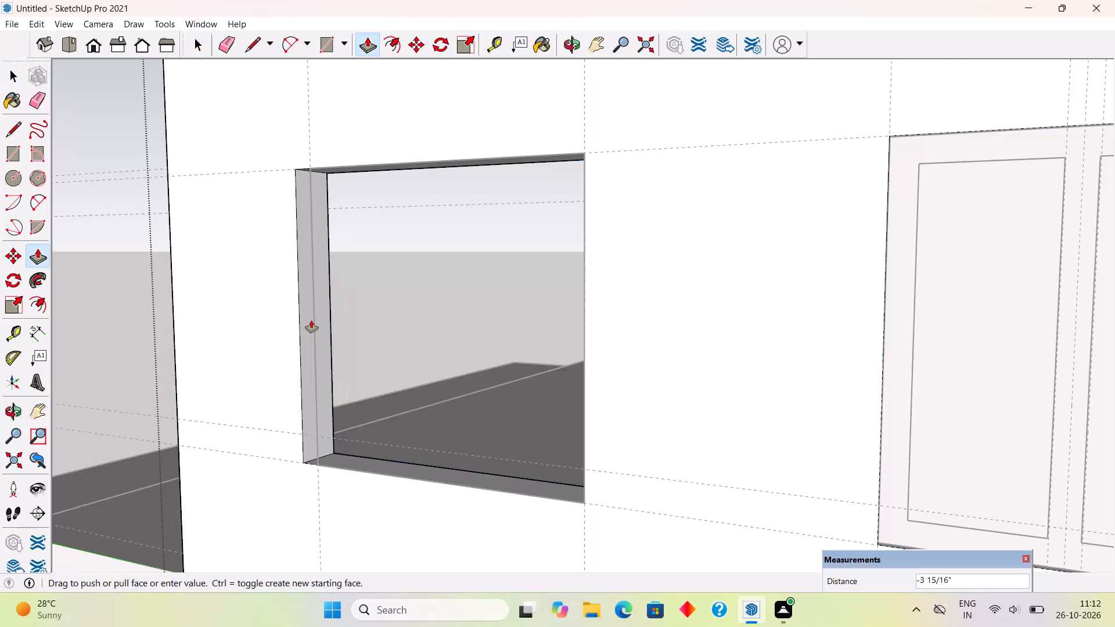
Widen the wall's large window opening by pushing its side face 1', then leave the wall group.
type("1'")
key("Return")
key("space")
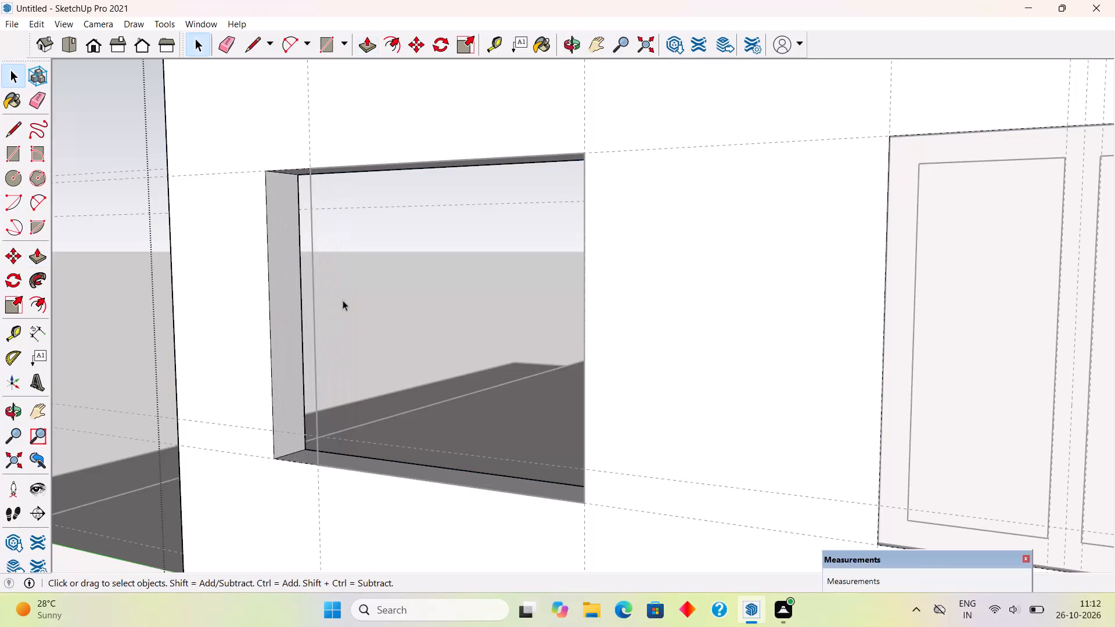
left_click(343, 300)
scroll(285, 401, "down", 6)
middle_click_drag(240, 408, 426, 419)
left_click(410, 348)
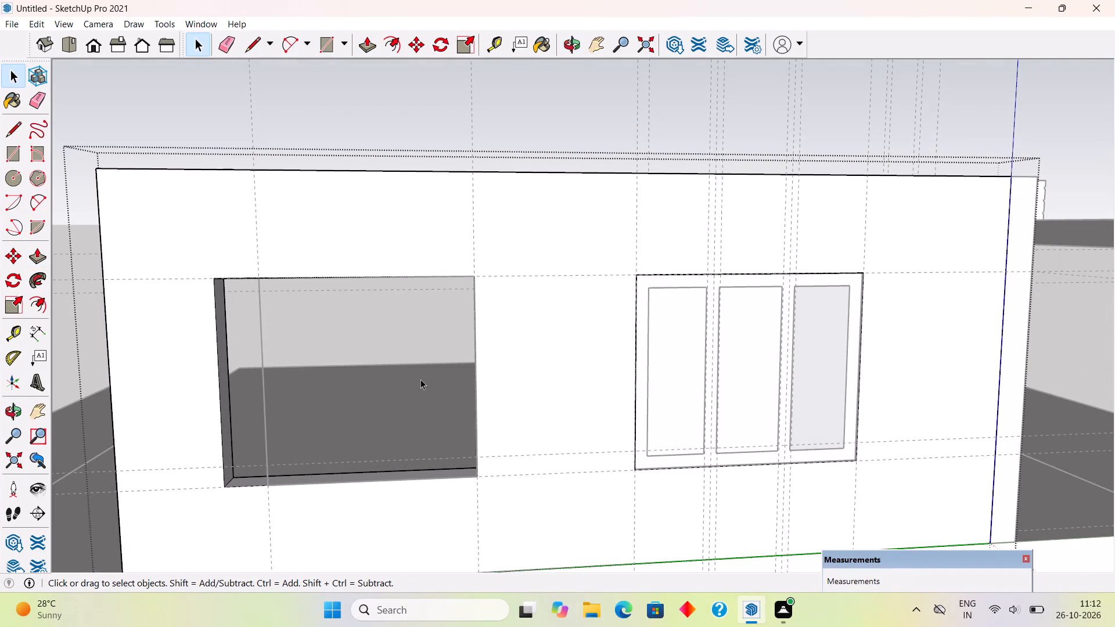
middle_click_drag(446, 370, 446, 354)
left_click(382, 99)
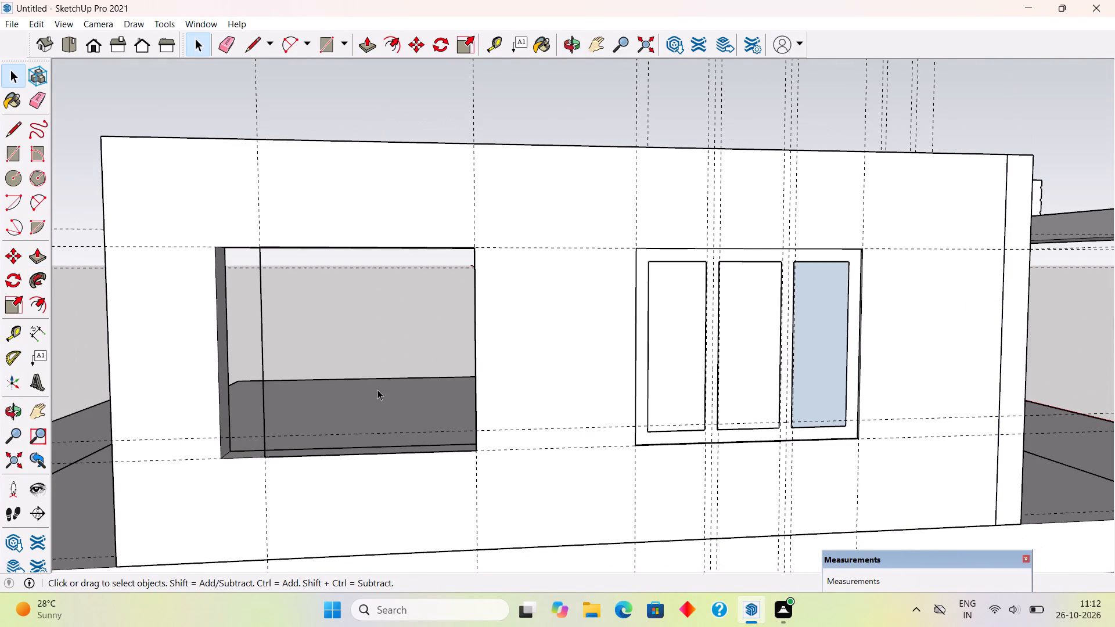
Delete the leftover old rectangle outline inside the widened window opening.
middle_click_drag(377, 391, 405, 392)
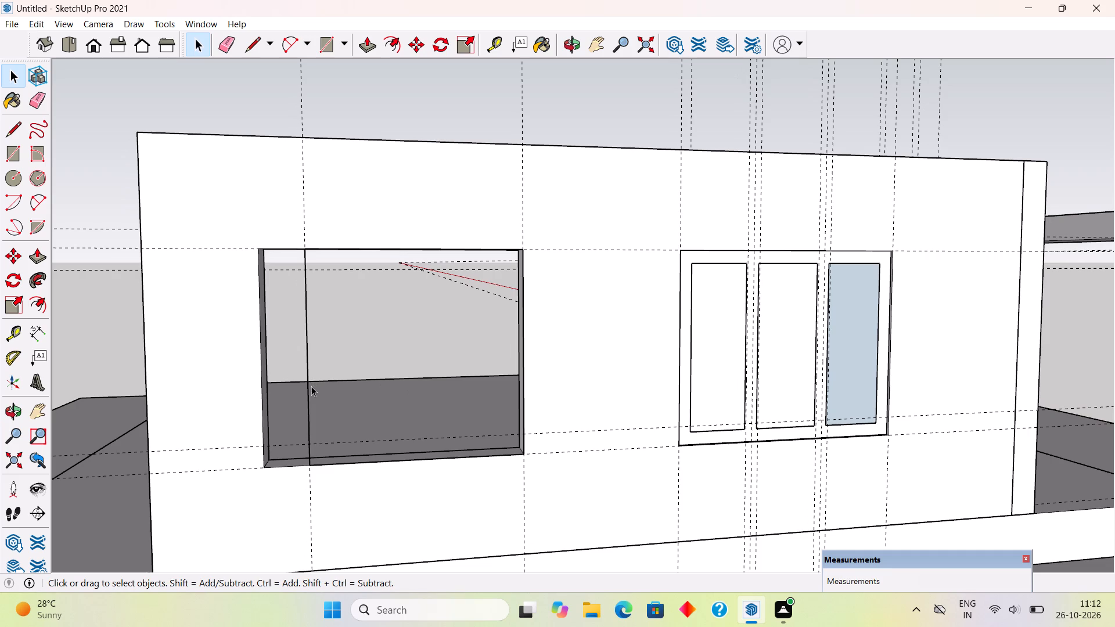
triple_click(310, 392)
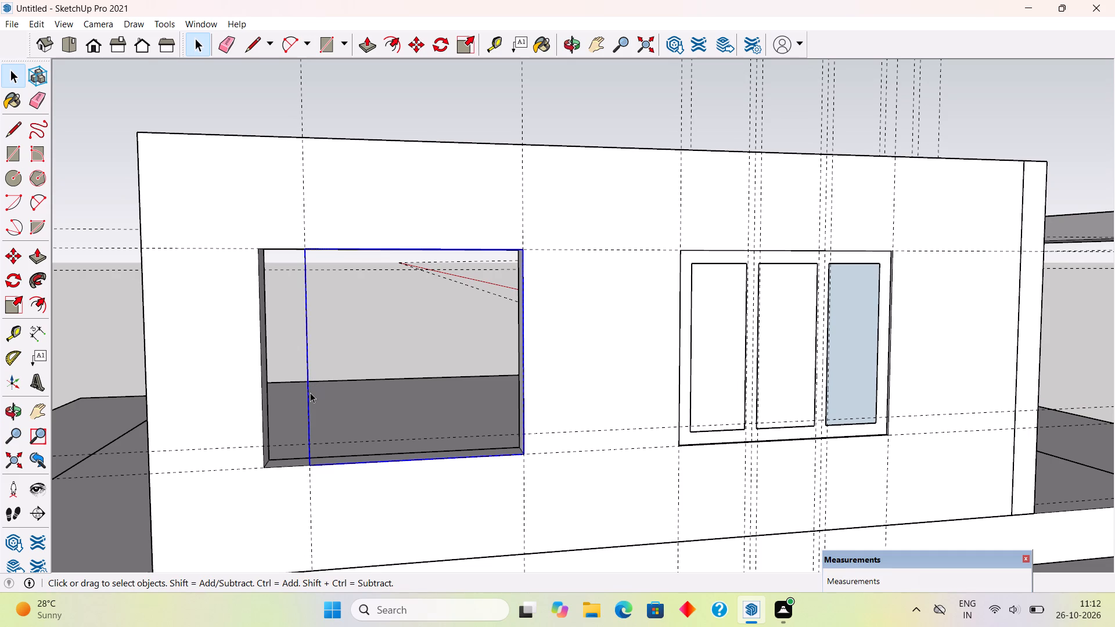
key("Delete")
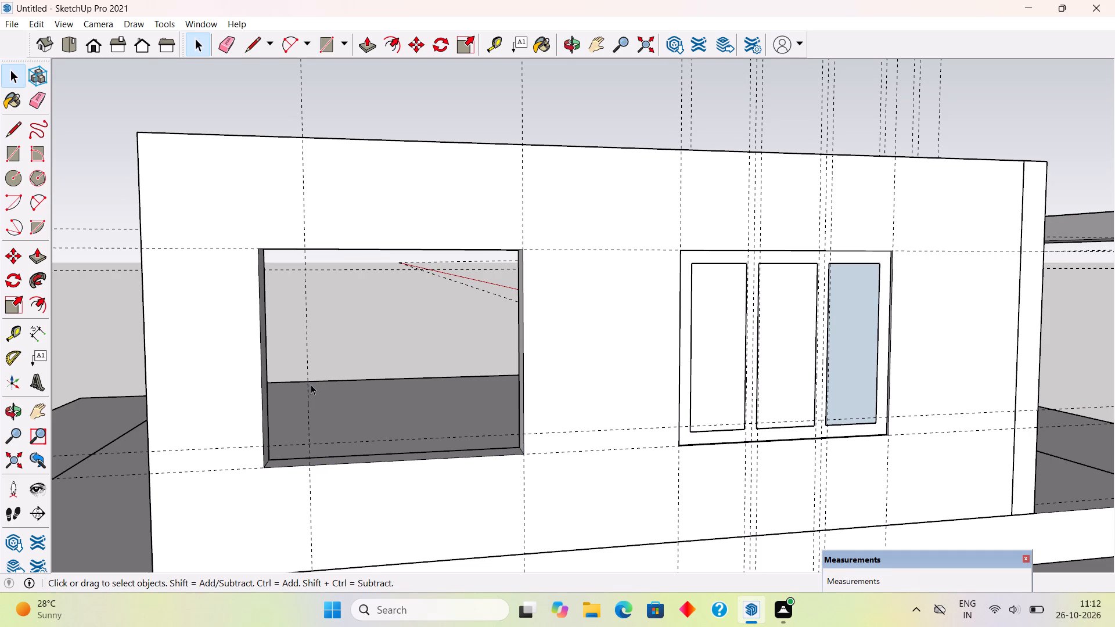
Draw a 5' by 6' rectangle filling the widened window opening from corner to opposite corner.
key("r")
left_click(257, 247)
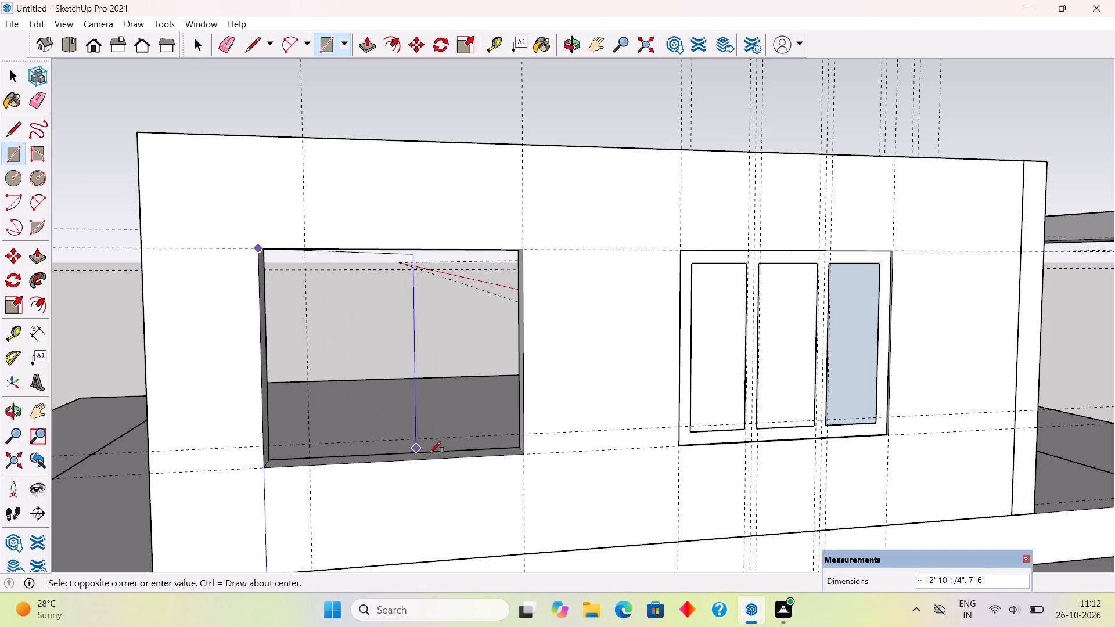
left_click(520, 452)
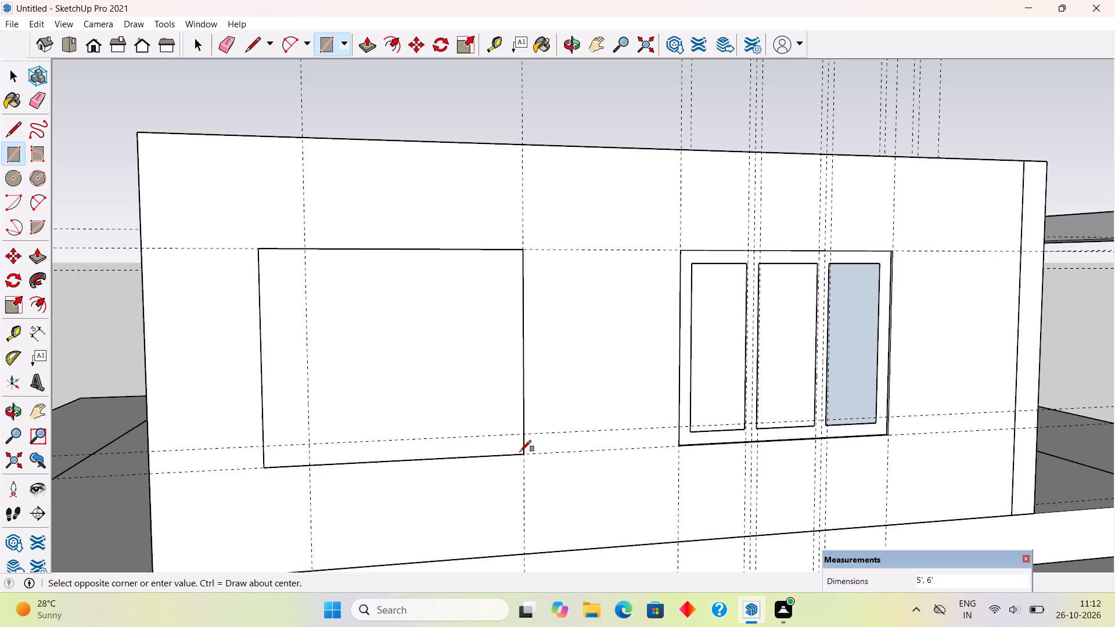
Offset the new window rectangle's edges inward by 4" to form the outer frame.
key("f")
left_click(477, 452)
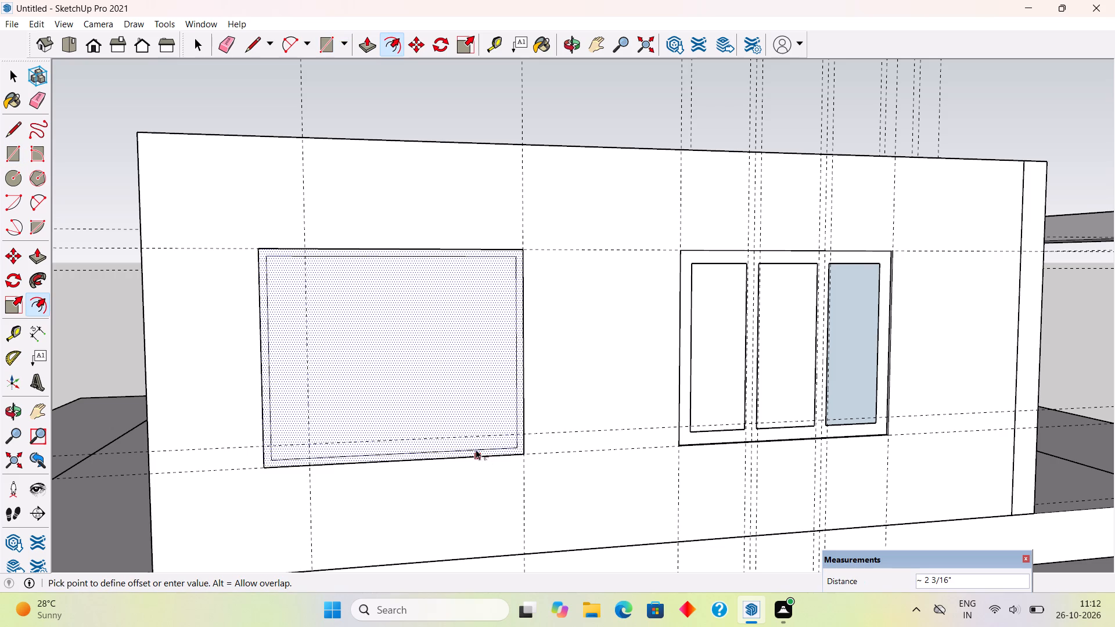
key("3")
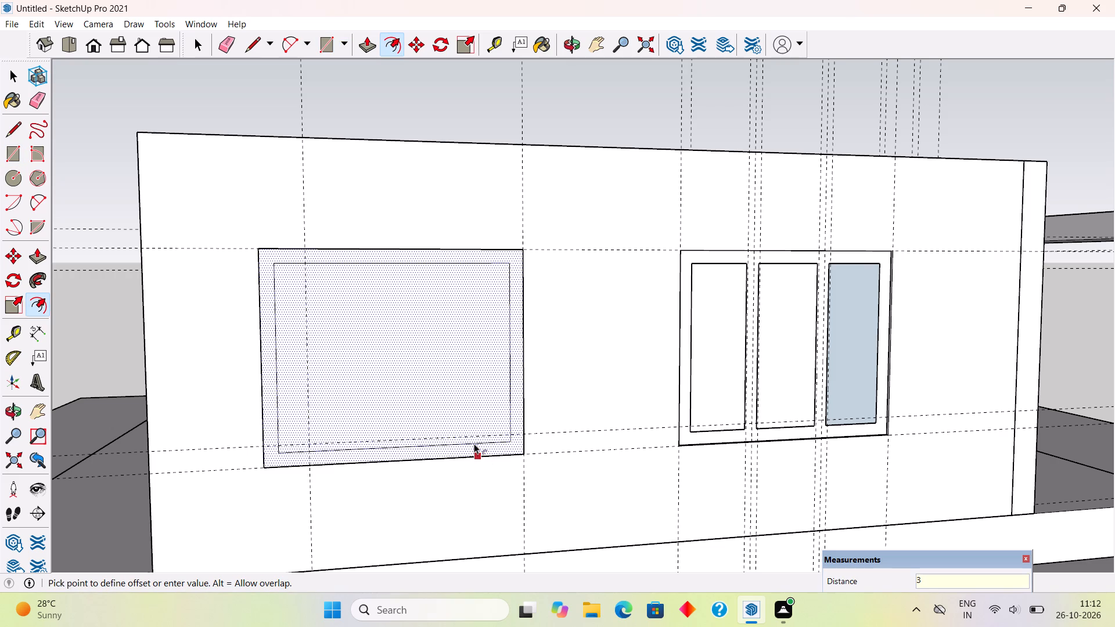
key("shift+quotedbl")
key("BackSpace")
key("BackSpace")
type("4\"")
key("Return")
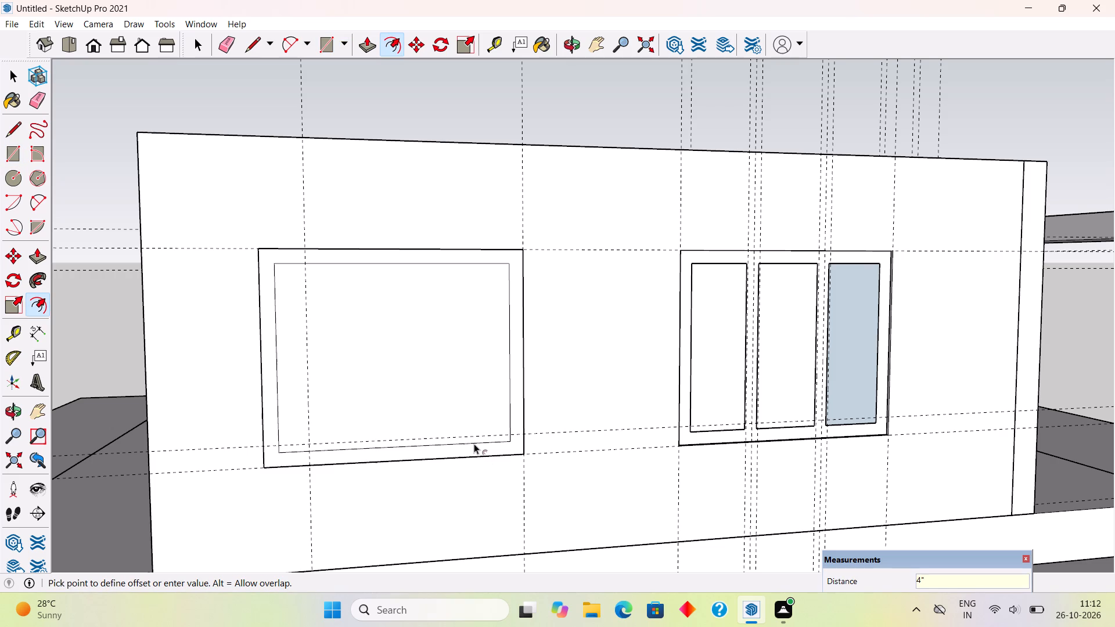
Place vertical guides 2' inward from each of the new window's two outer side edges.
key("t")
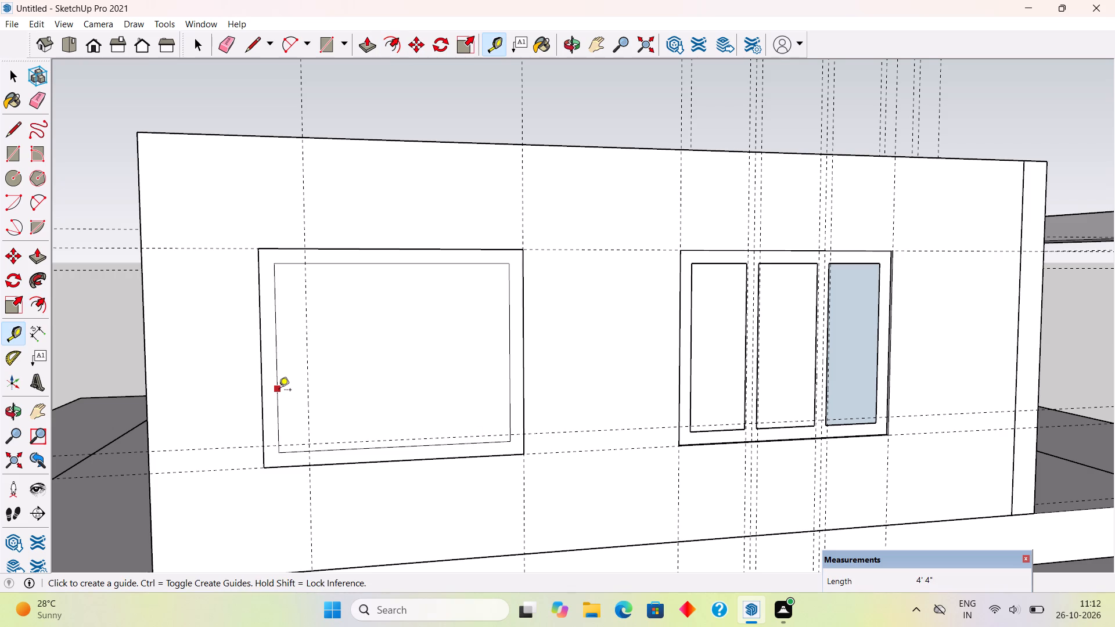
left_click(279, 391)
key("t")
left_click(264, 401)
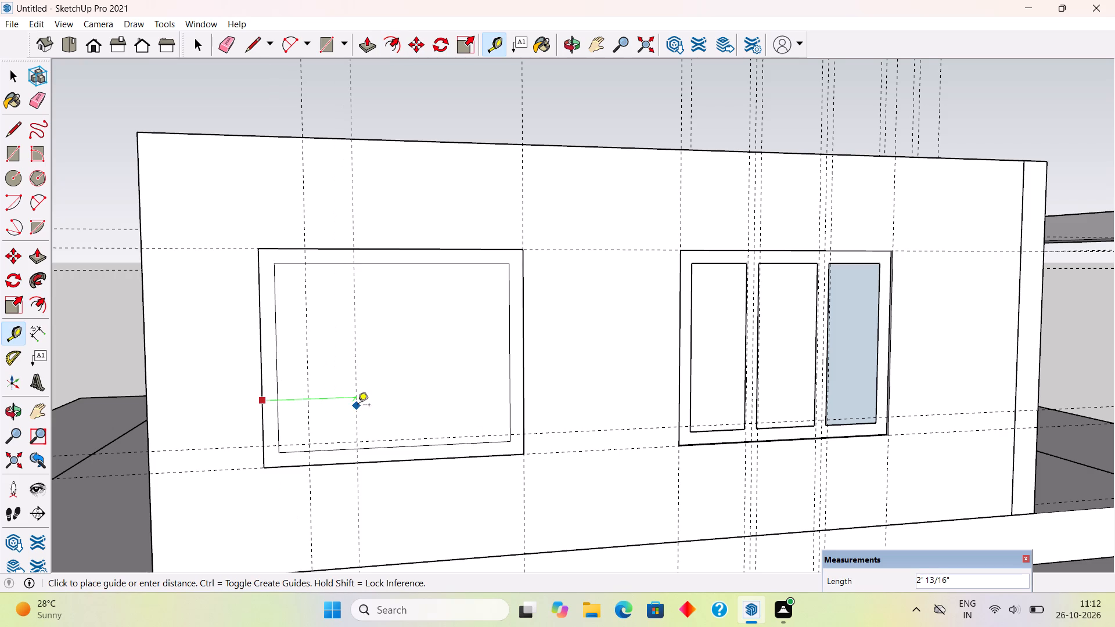
type("2'")
key("Return")
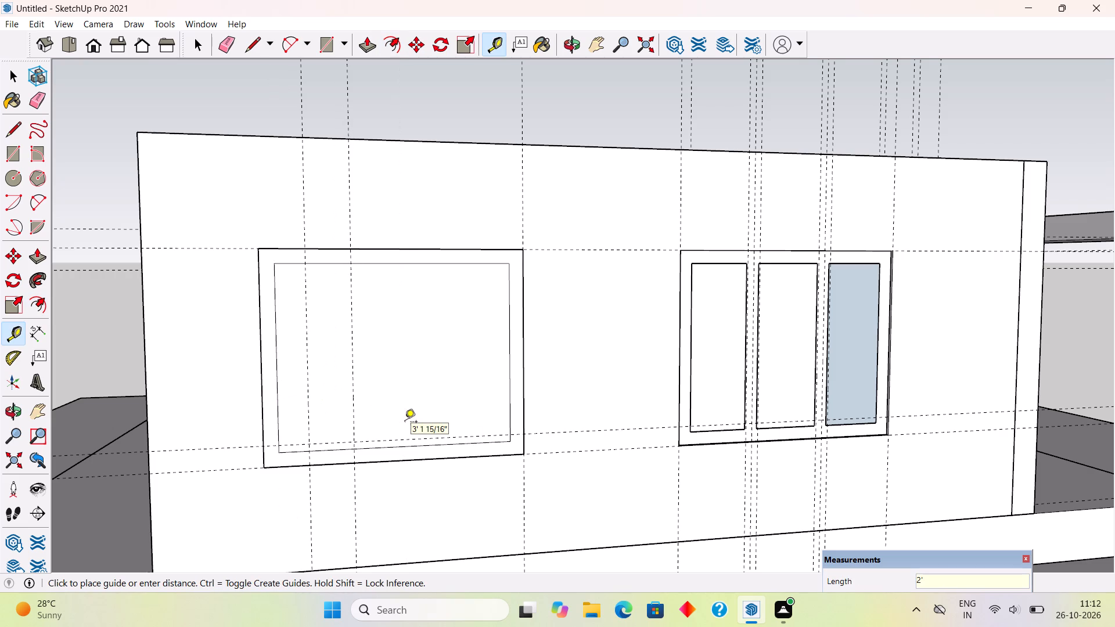
left_click(521, 395)
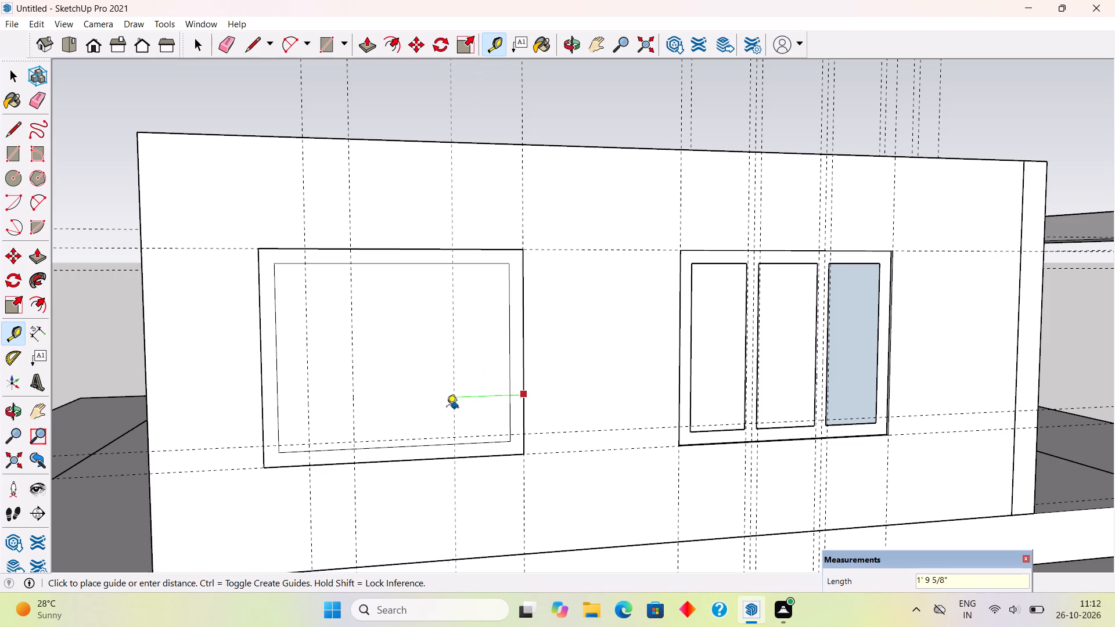
type("2'")
key("Return")
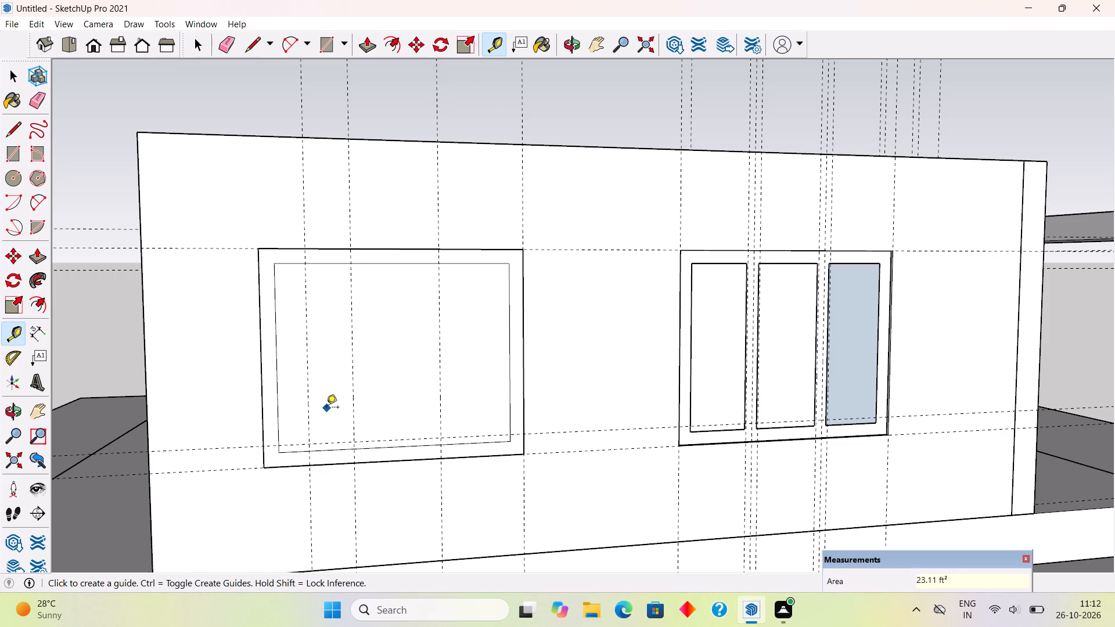
Flank the new window's left 2' guide with one guide 2" inward and another 4" back from that one.
left_click(350, 397)
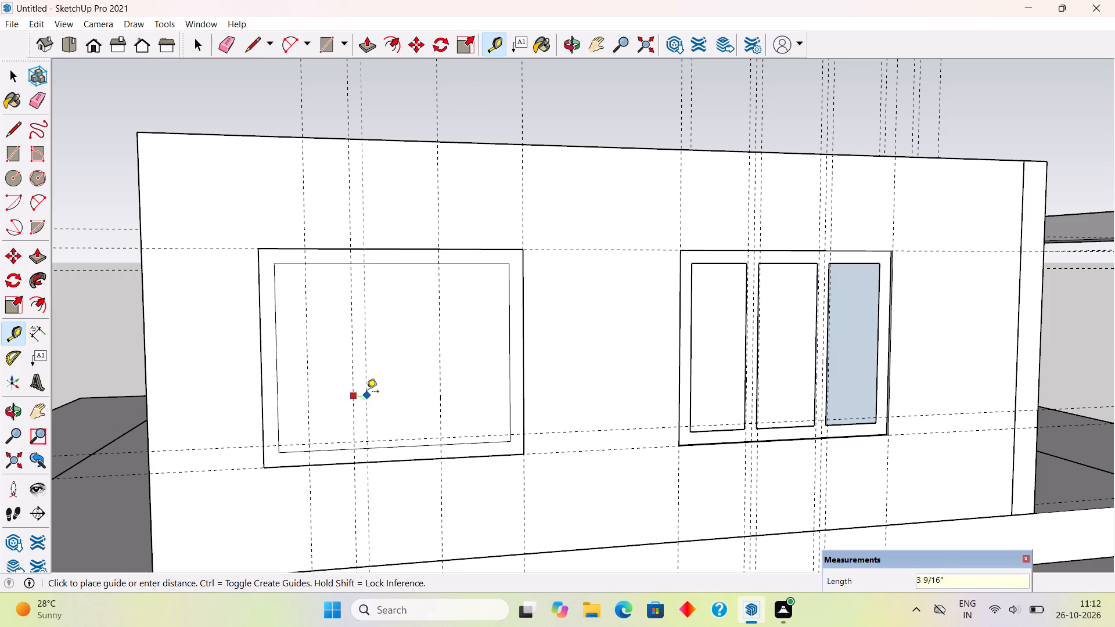
type("2\"")
key("Return")
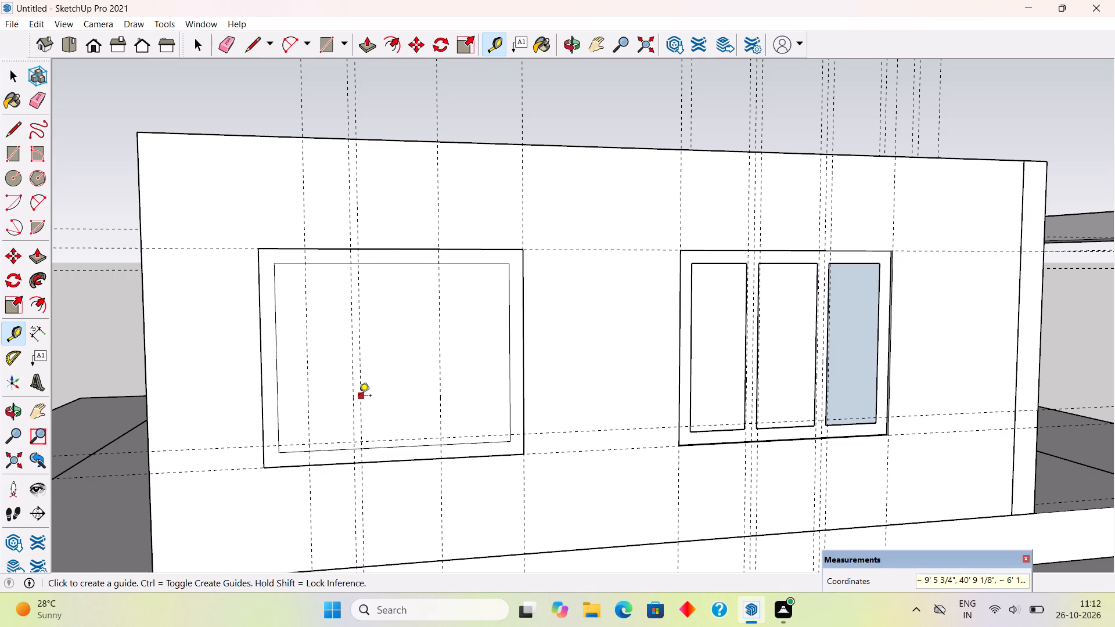
left_click(359, 397)
key("2")
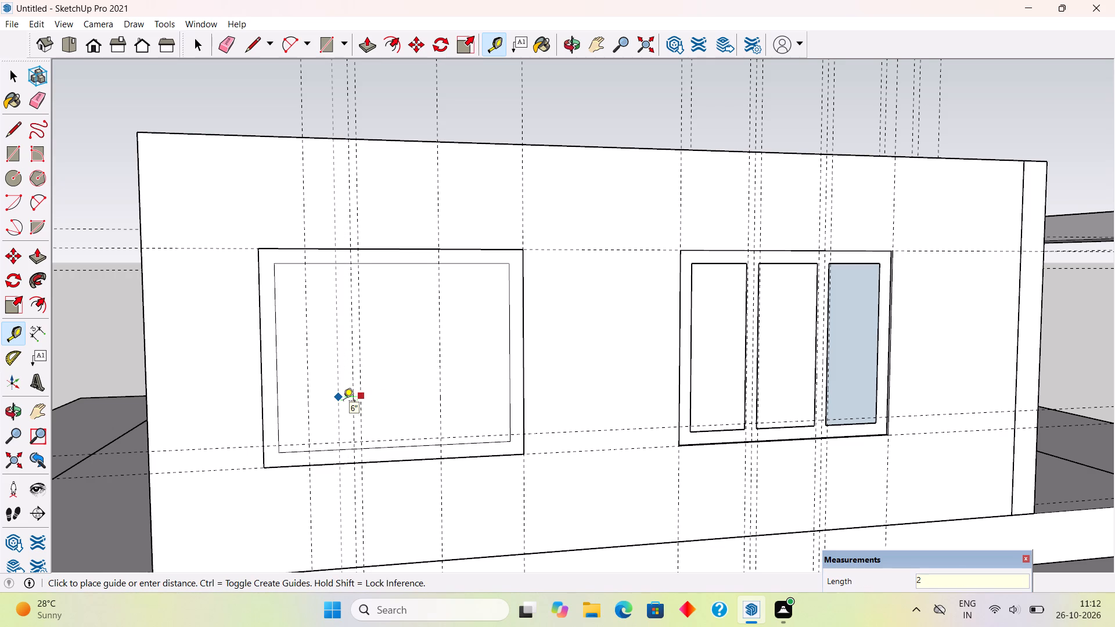
key("BackSpace")
type("4\"")
key("2")
key("BackSpace")
type("4\"")
key("Return")
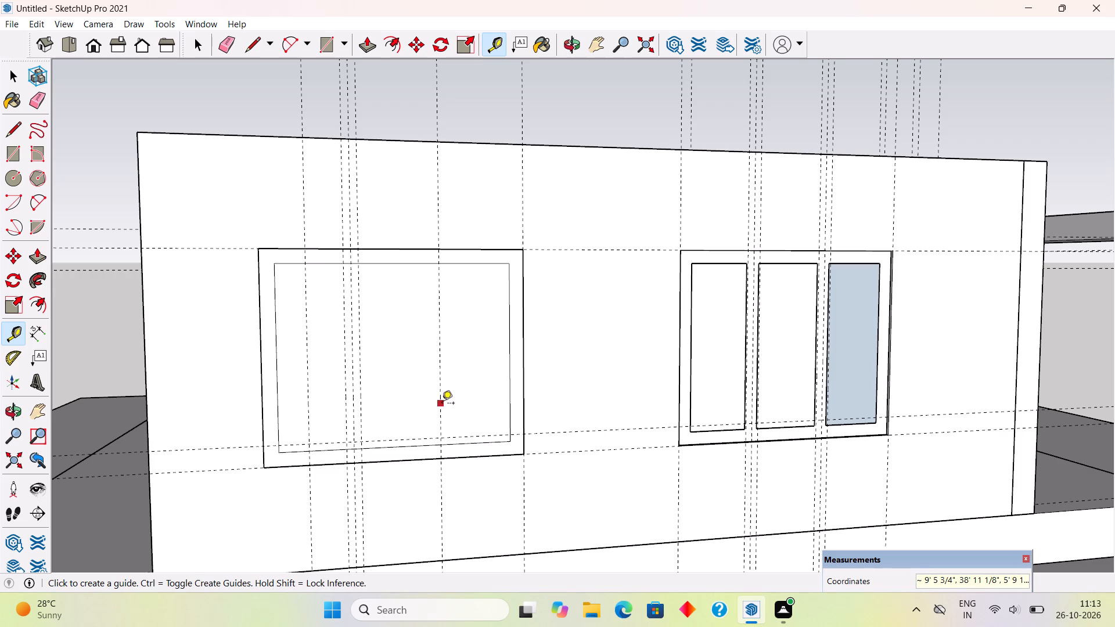
Flank the new window's right 2' guide with one guide 2" outward and another 4" back from that one.
left_click(442, 404)
type("2\"")
key("Return")
left_click(447, 403)
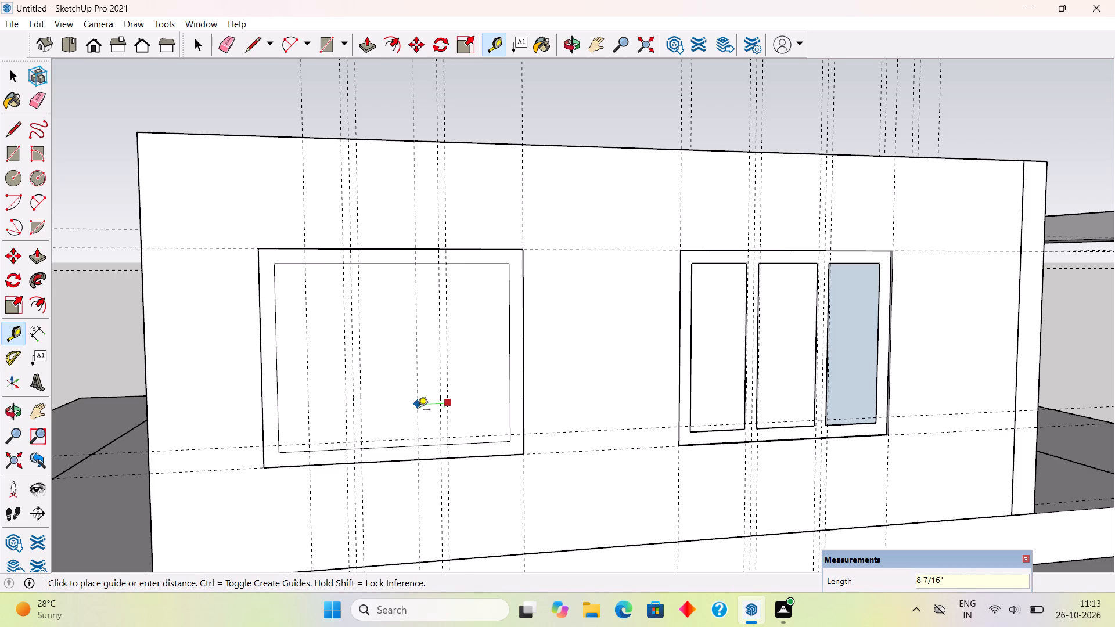
type("4\"")
key("Return")
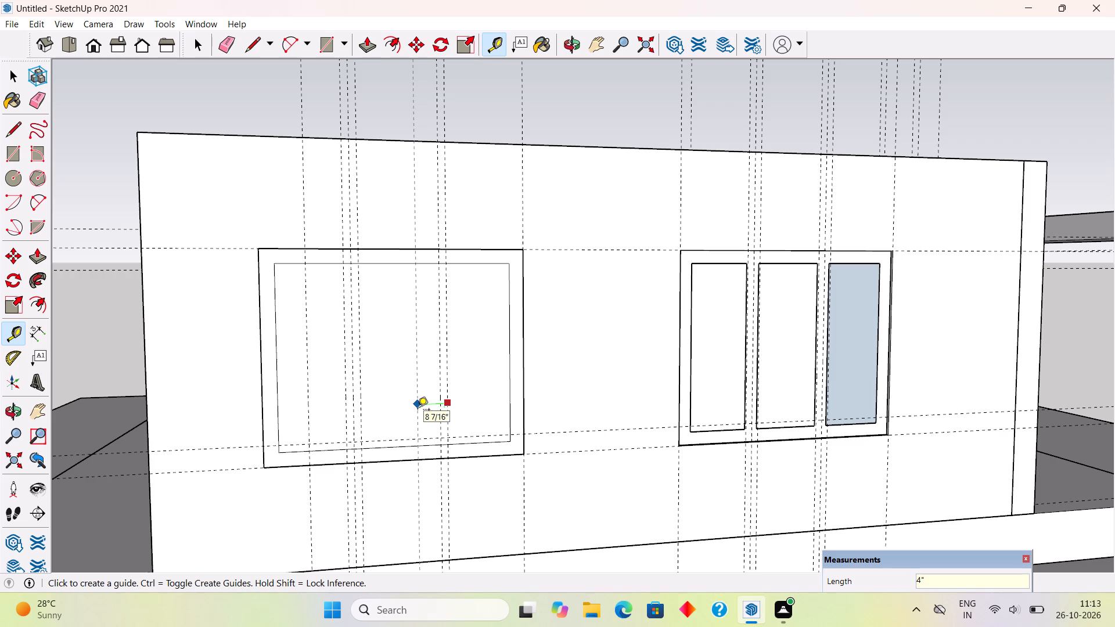
Draw four vertical mullion lines, 4' 4" long, along the flanking guides between the inner frame's bottom and top edges.
key("l")
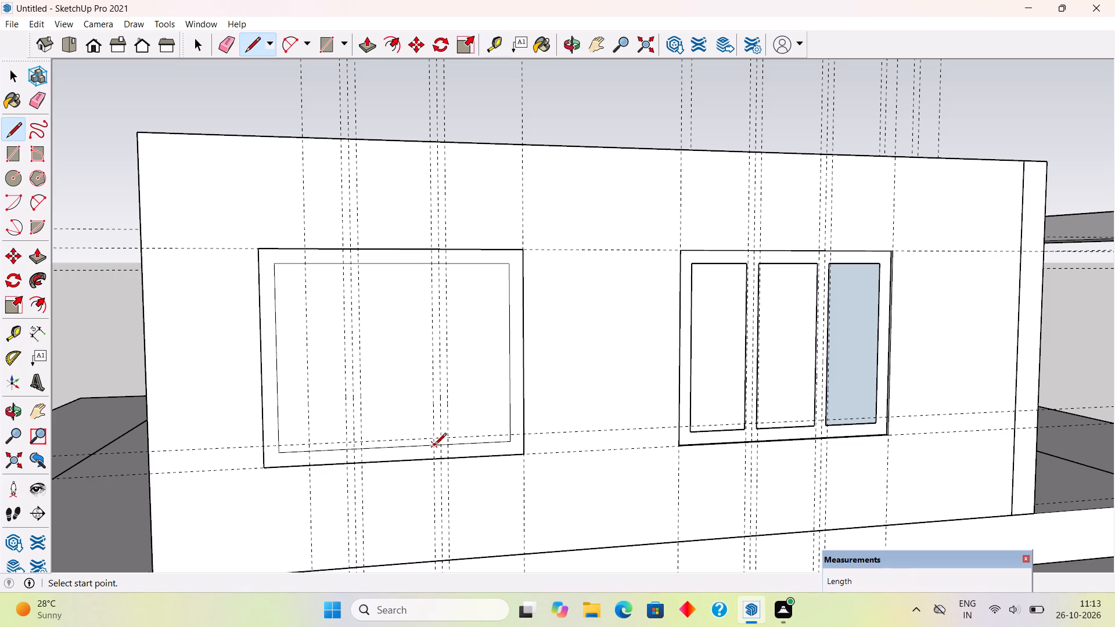
left_click(434, 446)
left_click(428, 266)
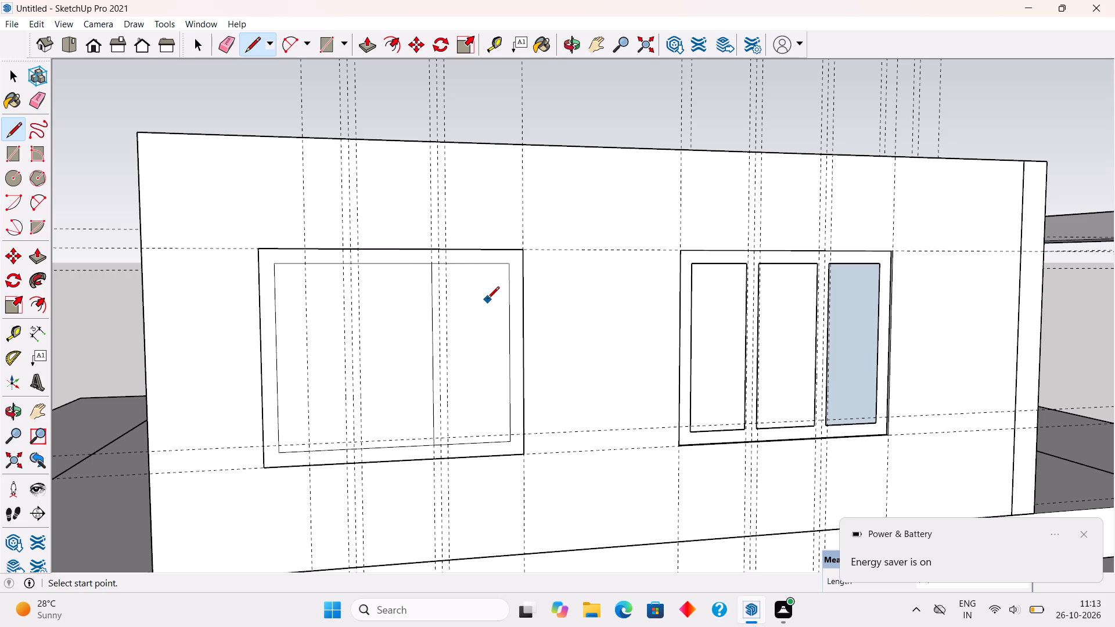
left_click(452, 443)
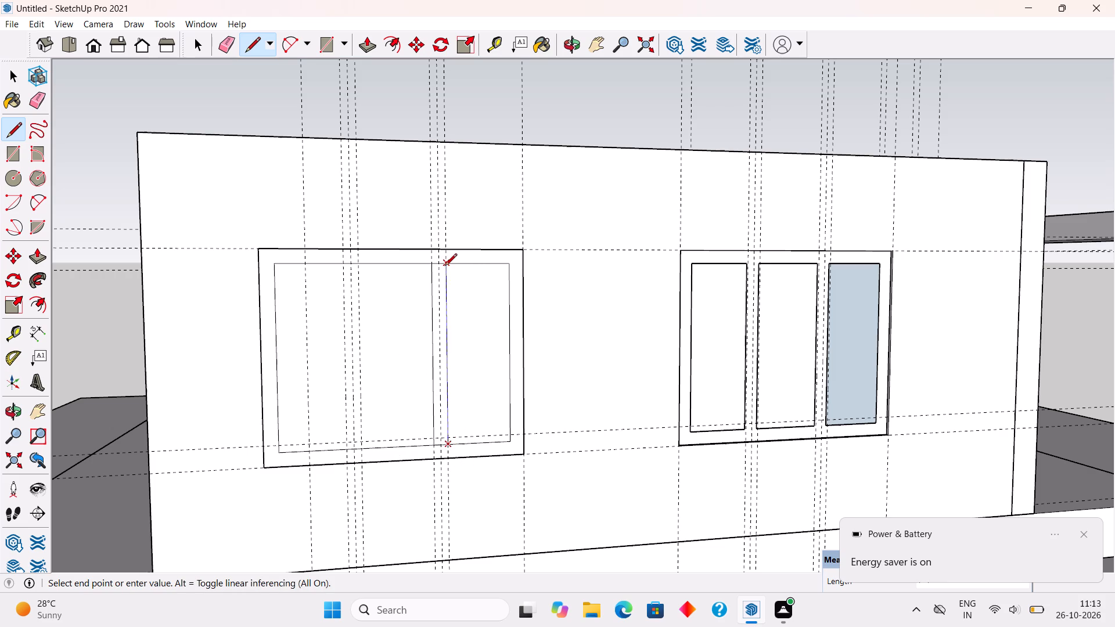
left_click(445, 266)
left_click(343, 448)
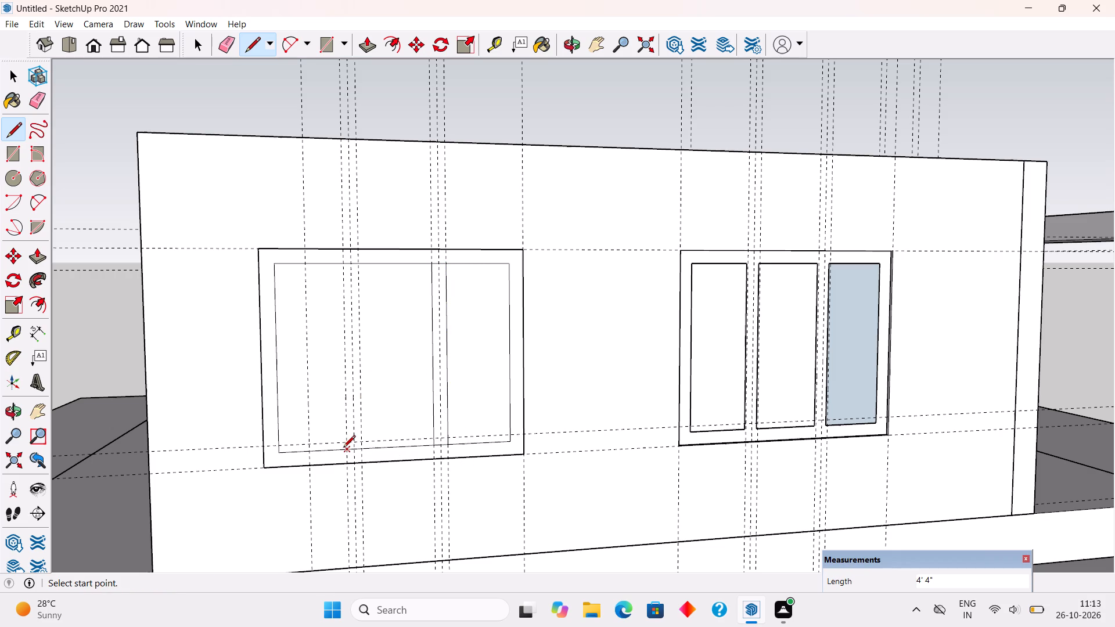
left_click(340, 263)
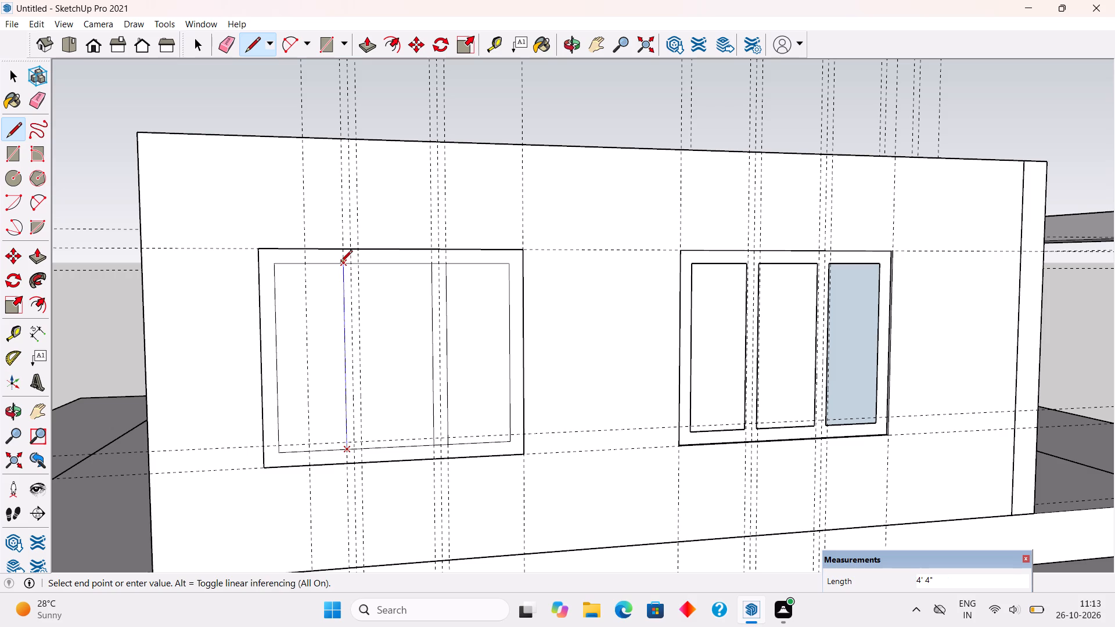
left_click(362, 451)
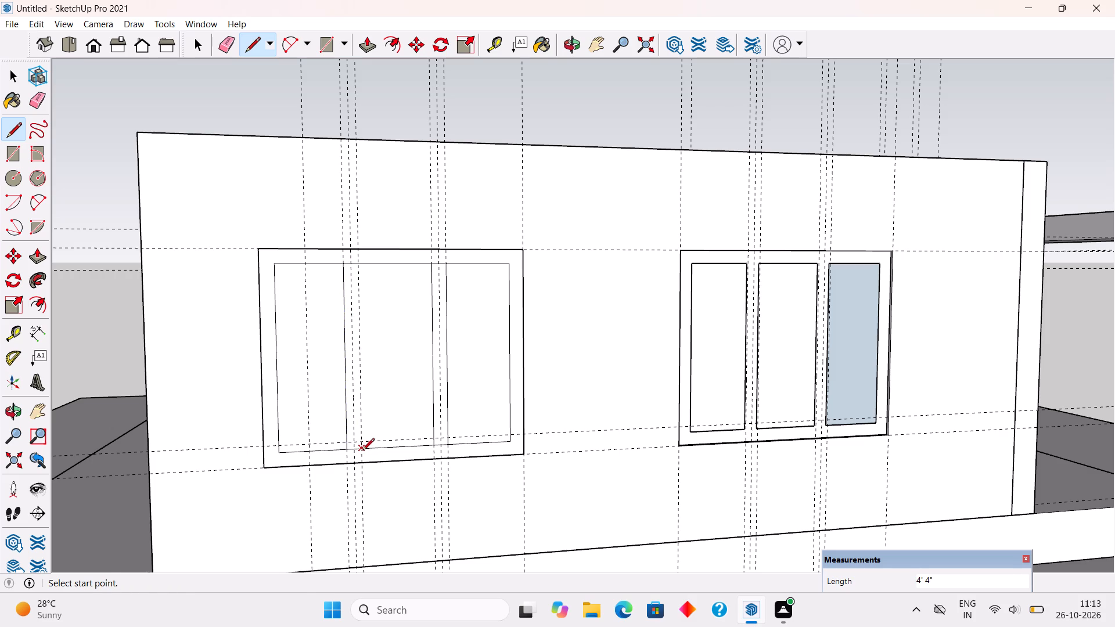
left_click(361, 268)
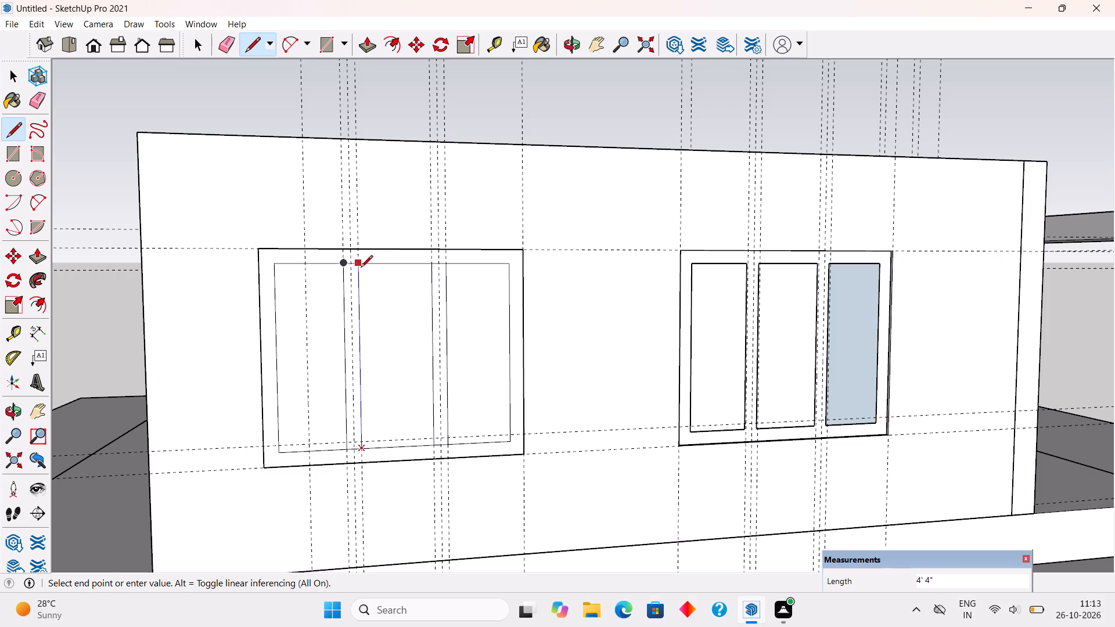
Erase the four short inner-frame edge segments between each pair of mullion lines at the top and bottom.
key("e")
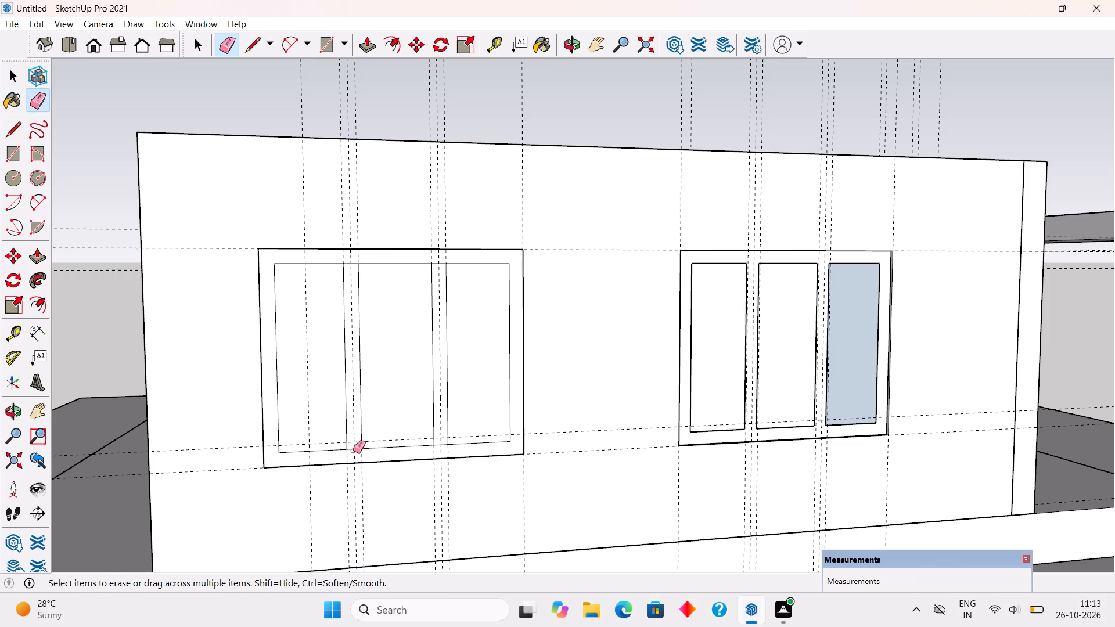
left_click(353, 451)
left_click(348, 262)
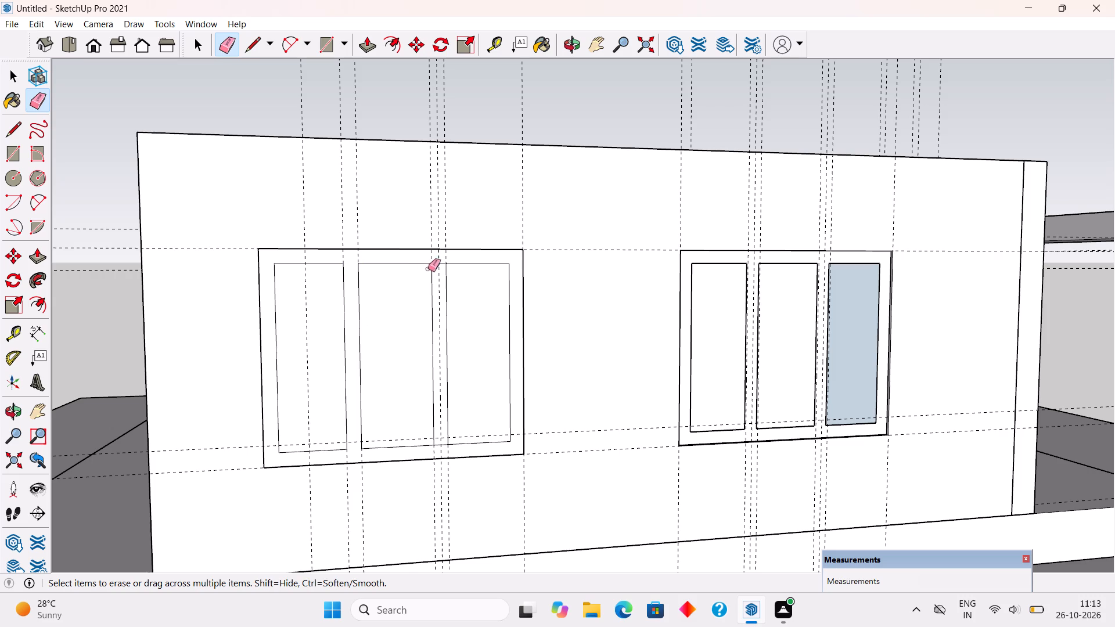
left_click(442, 264)
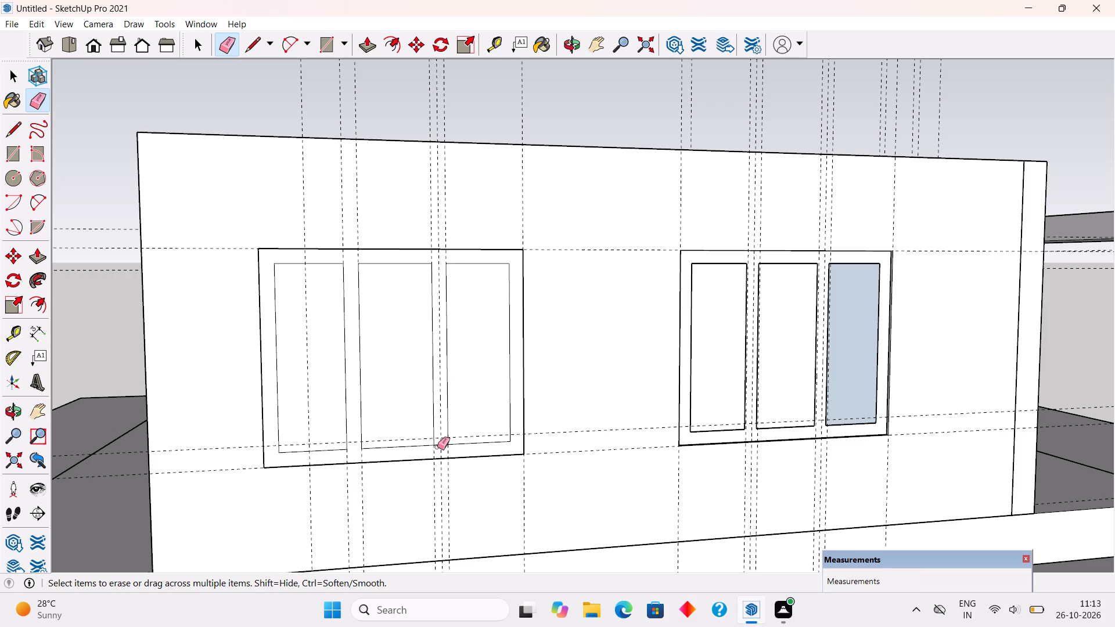
left_click(443, 445)
Delete the three pane faces of the new window to open it through.
middle_click_drag(443, 448, 573, 462)
key("space")
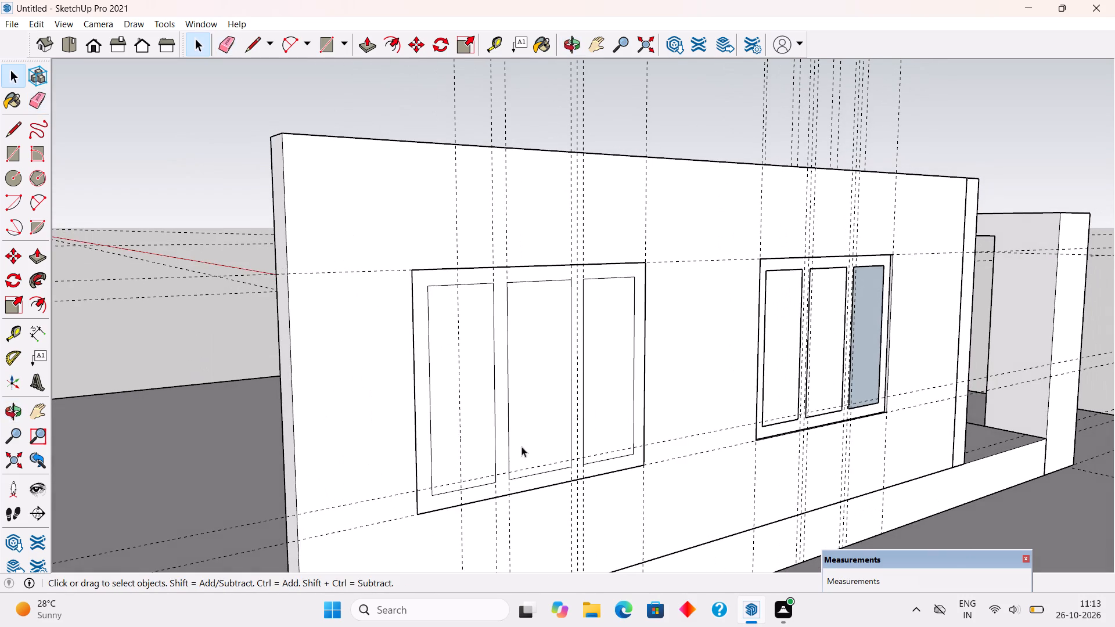
left_click(473, 406)
key("Delete")
left_click(521, 409)
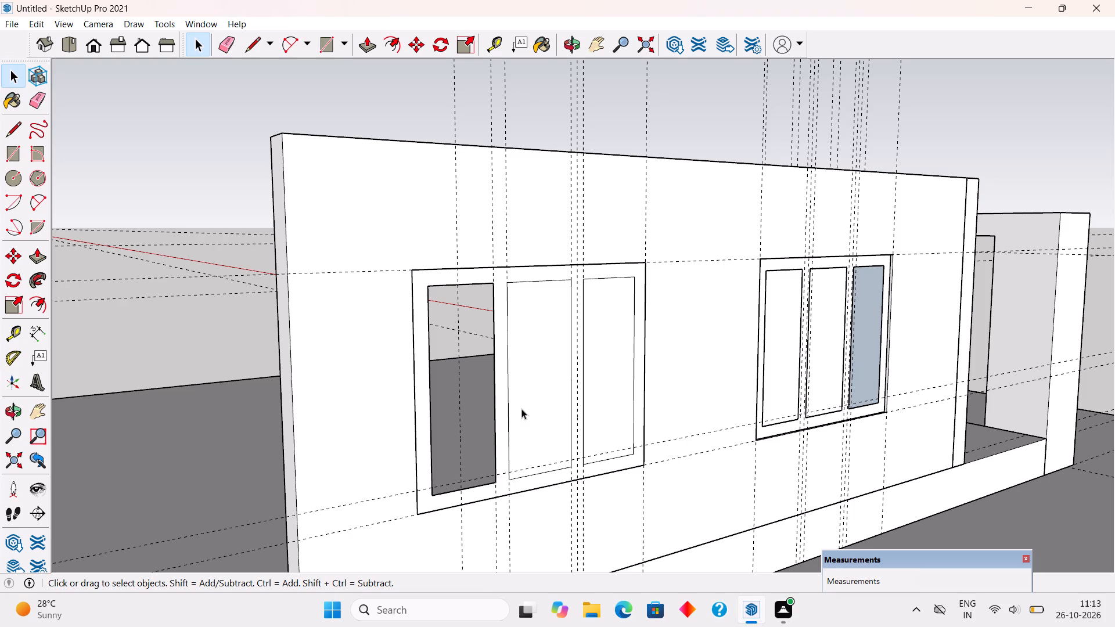
key("Delete")
left_click(600, 394)
key("Delete")
Extrude the window frame and mullion face 3" with Push/Pull.
key("p")
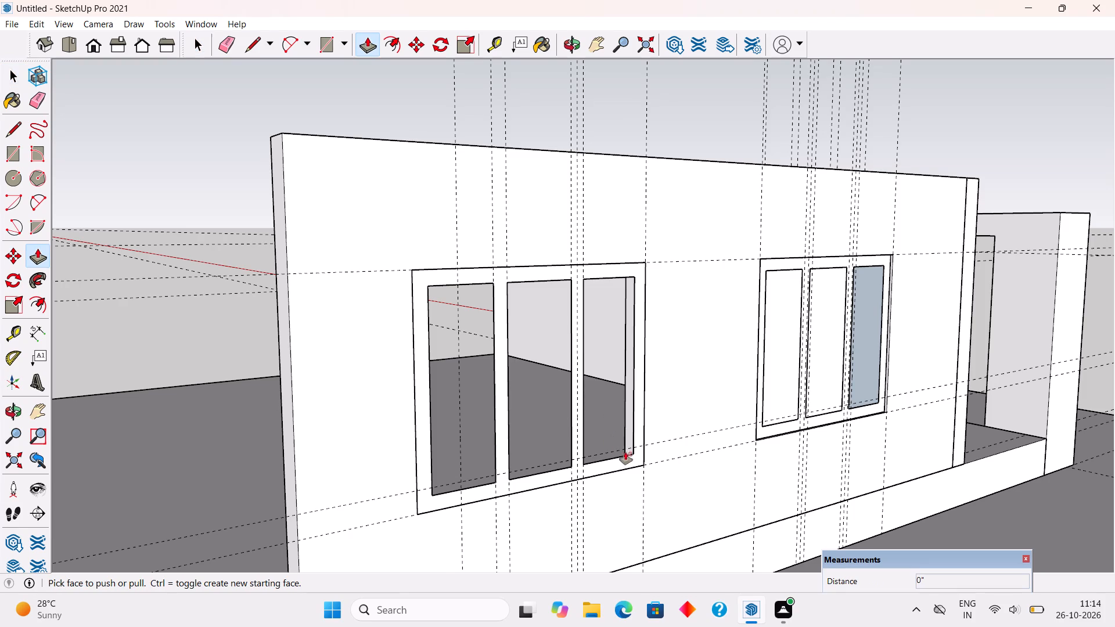
left_click(627, 457)
type("3\"")
key("Return")
Make the extruded frame, with its bounding edges and faces, into a group.
key("space")
double_click(634, 466)
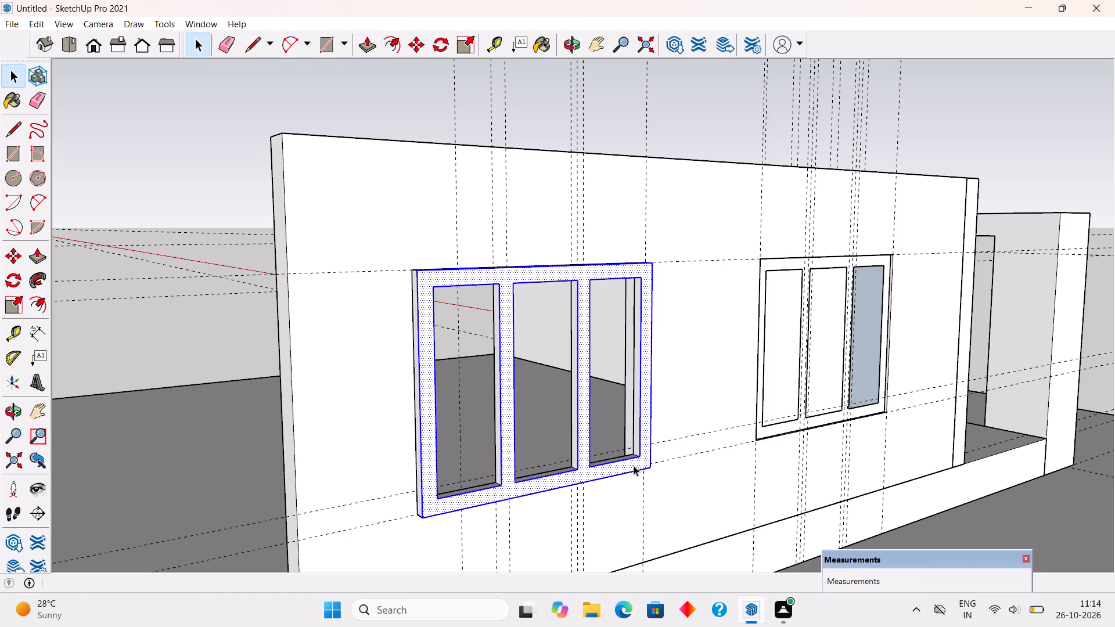
left_click(634, 466)
right_click(634, 466)
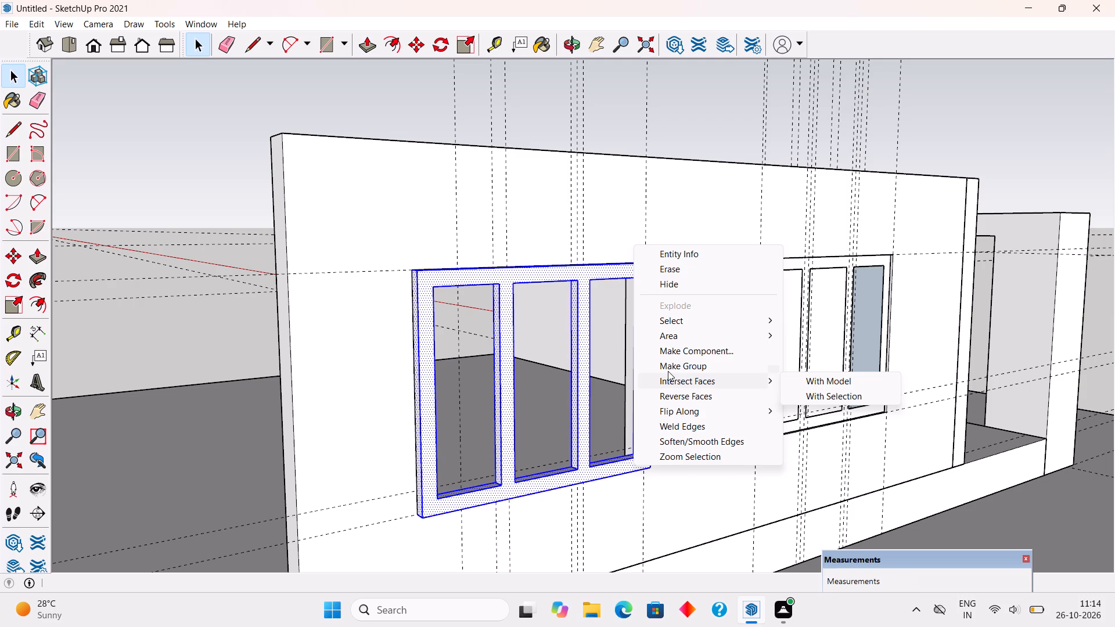
left_click(668, 371)
Move the frame group back into the opening by its lower right corner, flush with the outer wall face.
middle_click_drag(572, 478, 654, 464)
scroll(746, 451, "up", 4)
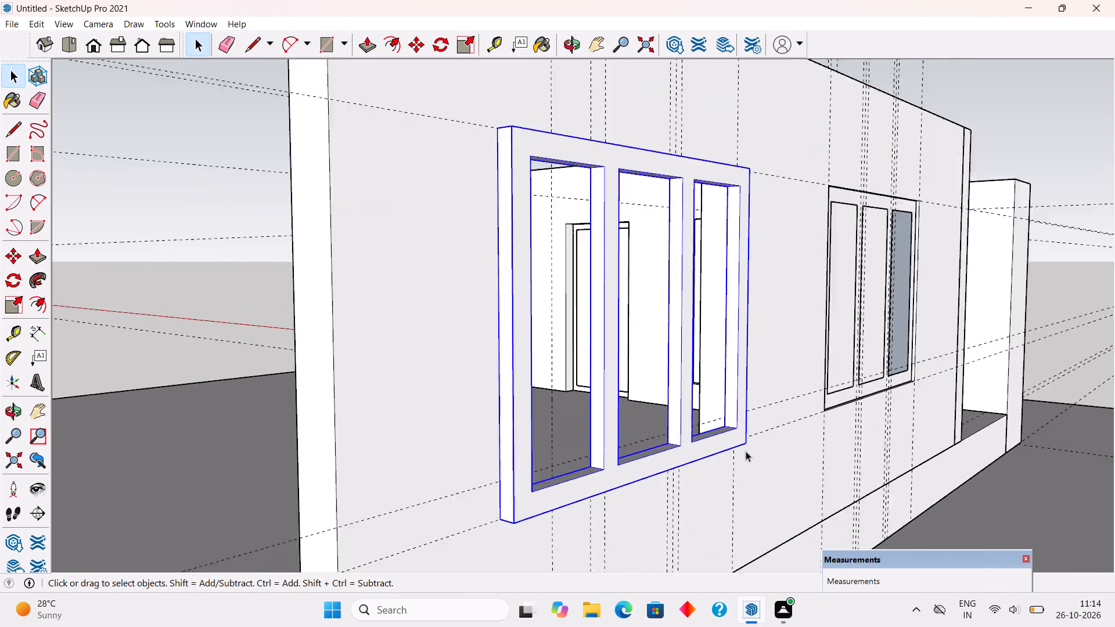
scroll(746, 451, "up", 1)
middle_click_drag(720, 462, 706, 480)
key("m")
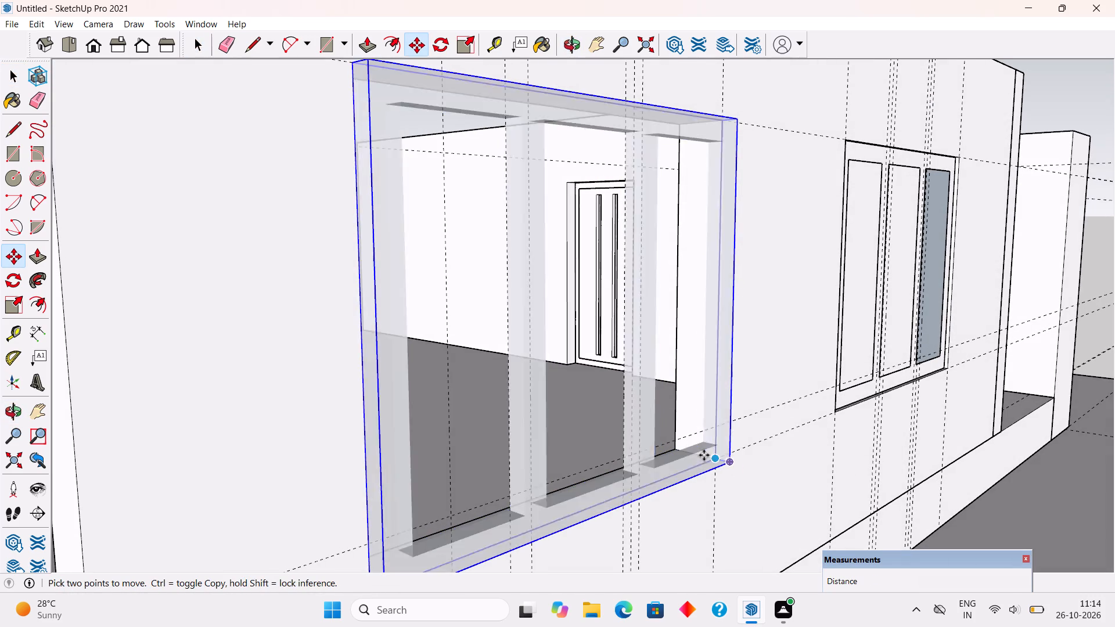
left_click(735, 463)
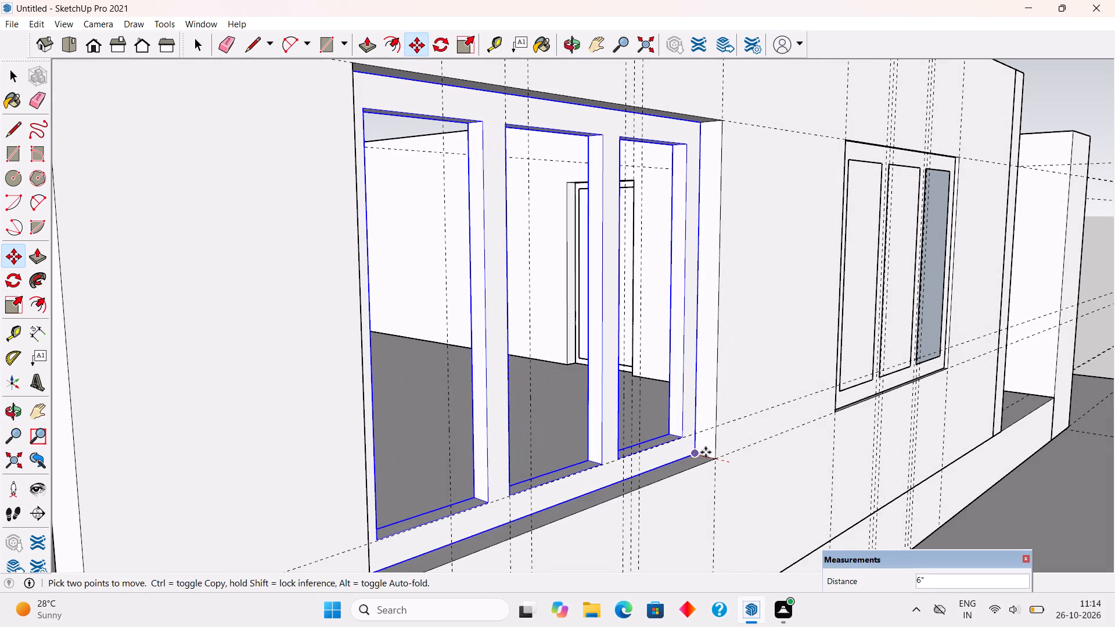
left_click(718, 456)
Recess the window frame group a further 1" into the wall opening.
scroll(718, 457, "up", 4)
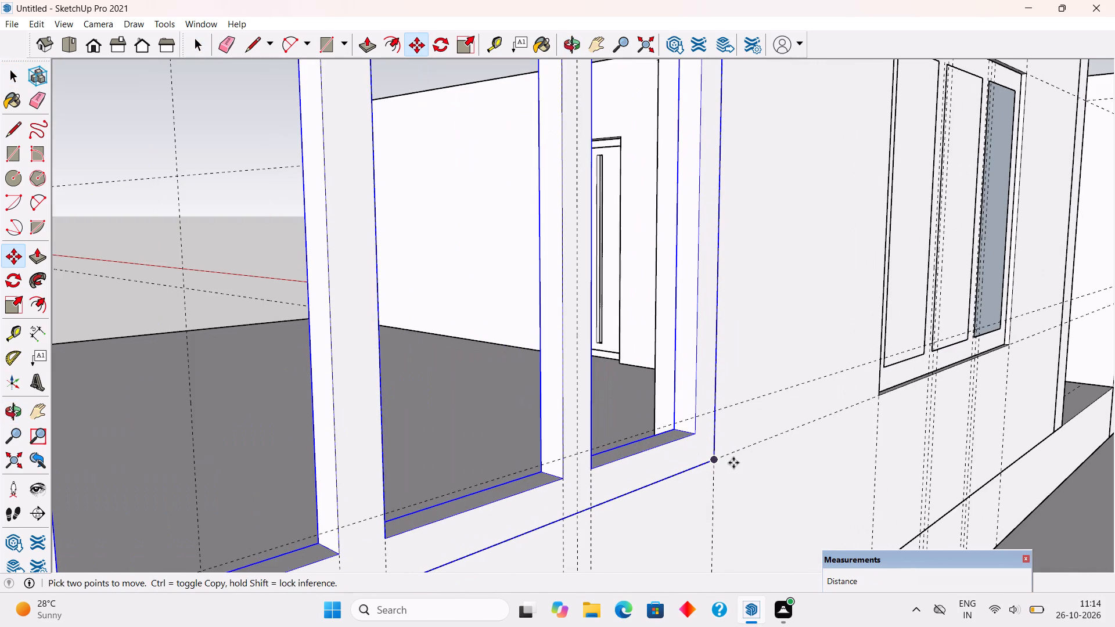
left_click(716, 463)
type("1\"")
key("Return")
key("space")
scroll(679, 450, "down", 3)
scroll(680, 451, "up", 1)
scroll(680, 451, "down", 1)
scroll(508, 355, "down", 4)
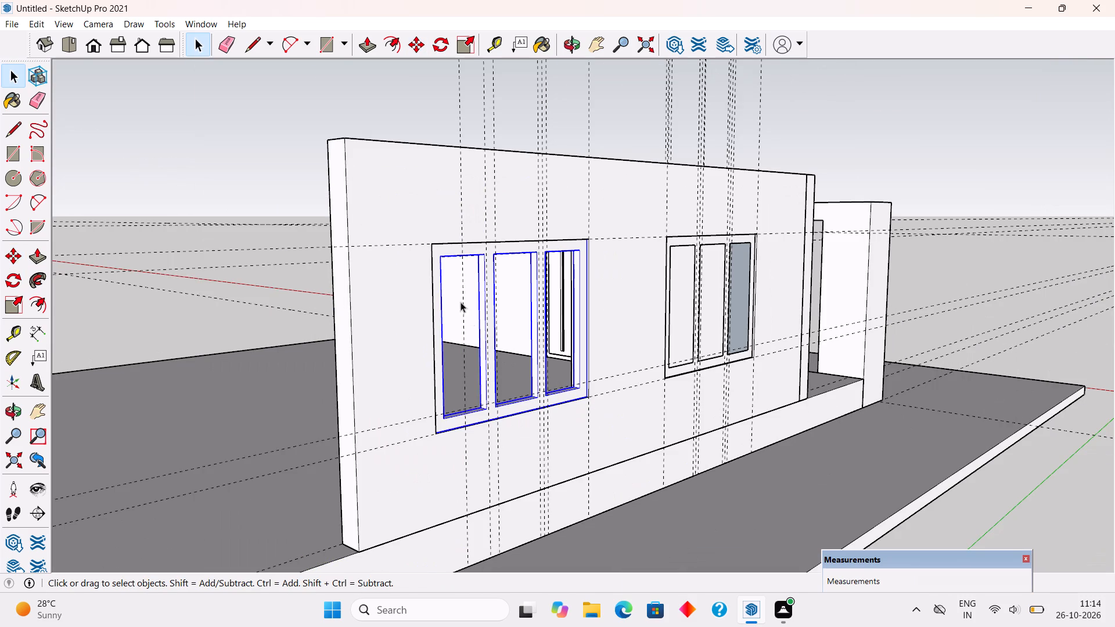
left_click(250, 185)
Place a vertical guide 1 1/2" from the edge, along the middle of the left jamb's inner side face.
scroll(429, 340, "down", 1)
middle_click_drag(422, 341, 273, 305)
scroll(274, 359, "up", 1)
middle_click_drag(269, 365, 181, 393)
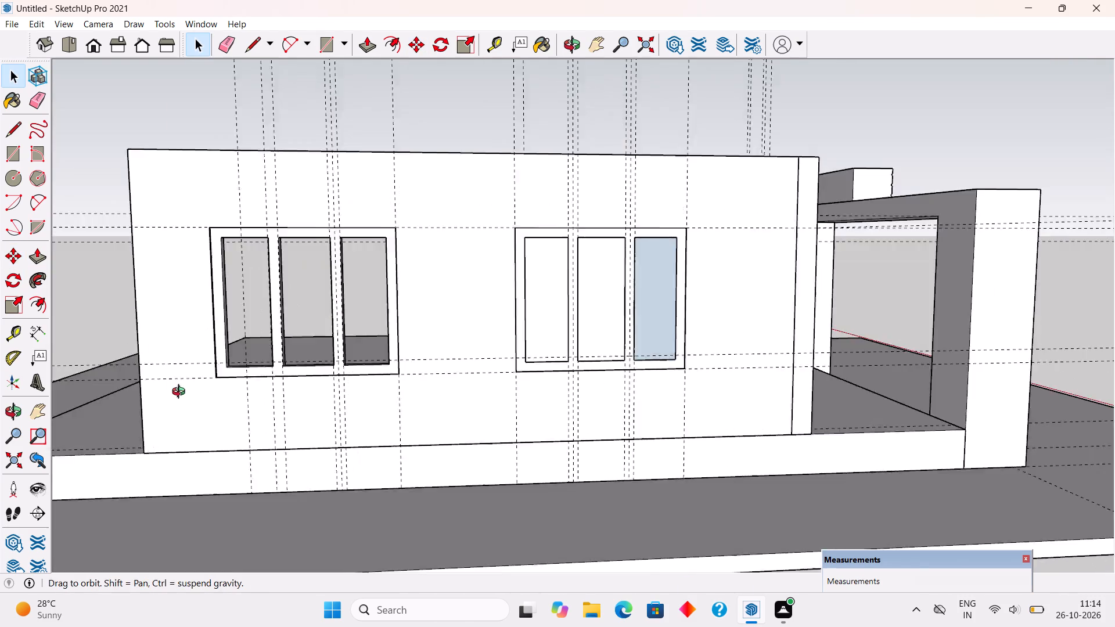
middle_click_drag(181, 393, 0, 351)
middle_click_drag(283, 261, 192, 264)
scroll(248, 263, "up", 9)
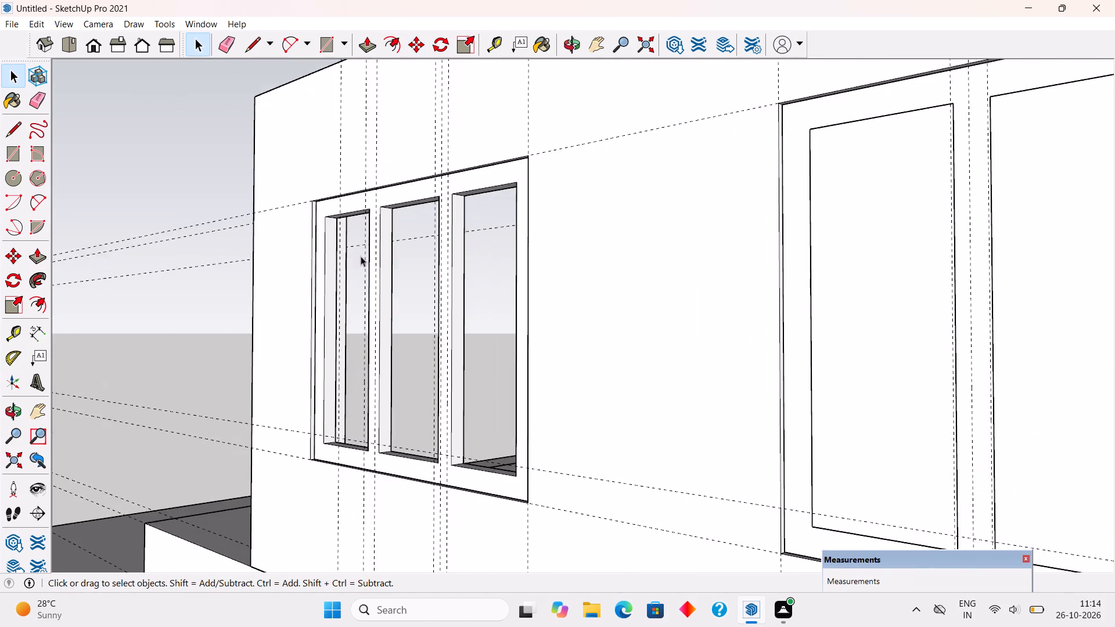
scroll(361, 256, "up", 3)
middle_click_drag(337, 276, 296, 304)
scroll(297, 287, "up", 1)
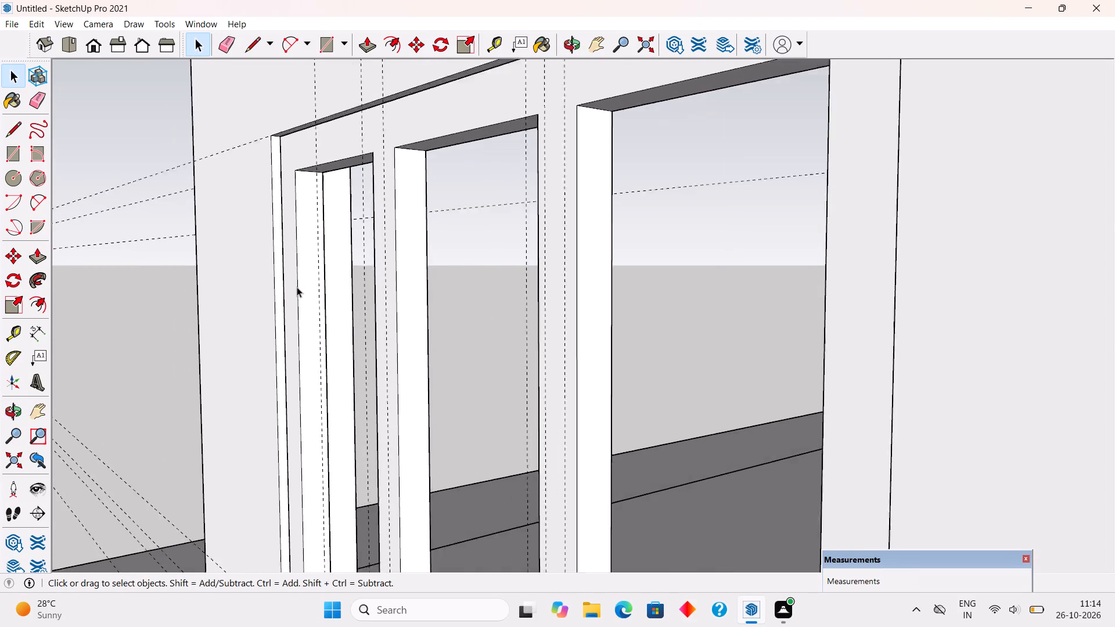
scroll(297, 287, "up", 4)
key("t")
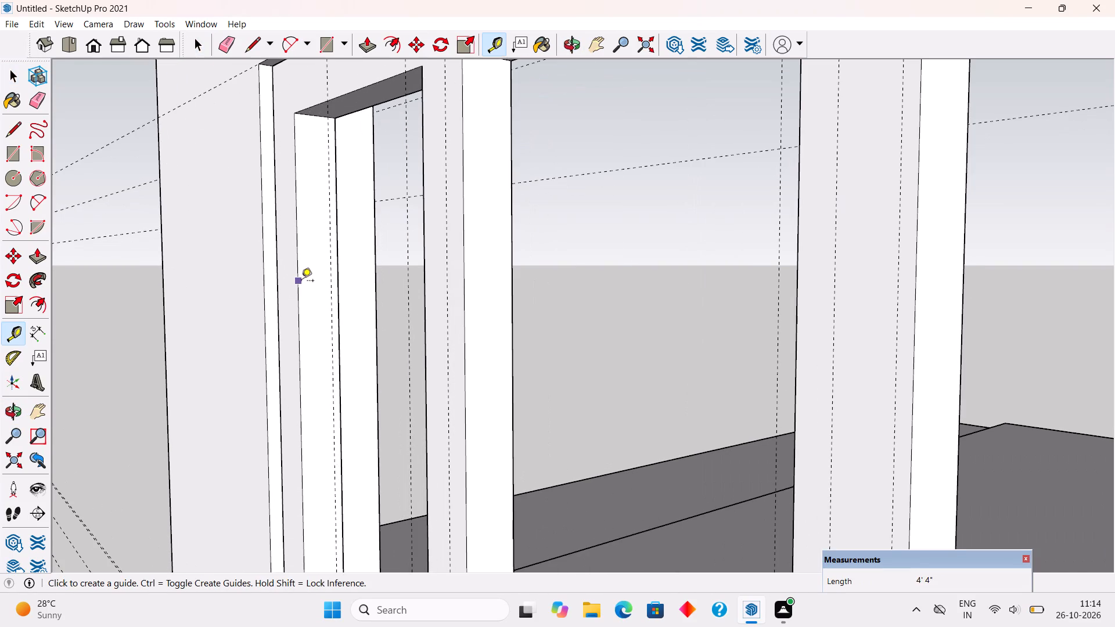
left_click(301, 282)
scroll(321, 142, "up", 4)
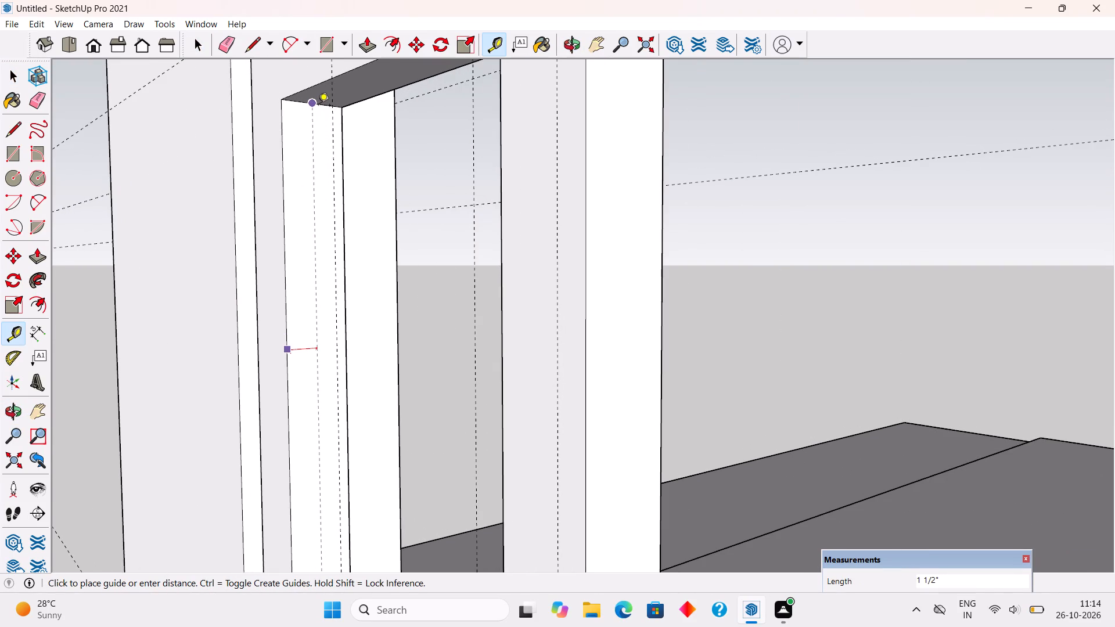
left_click(318, 106)
Draw a circle of about 9/16" radius on the jamb's centre guide, near the top of the left pane.
key("c")
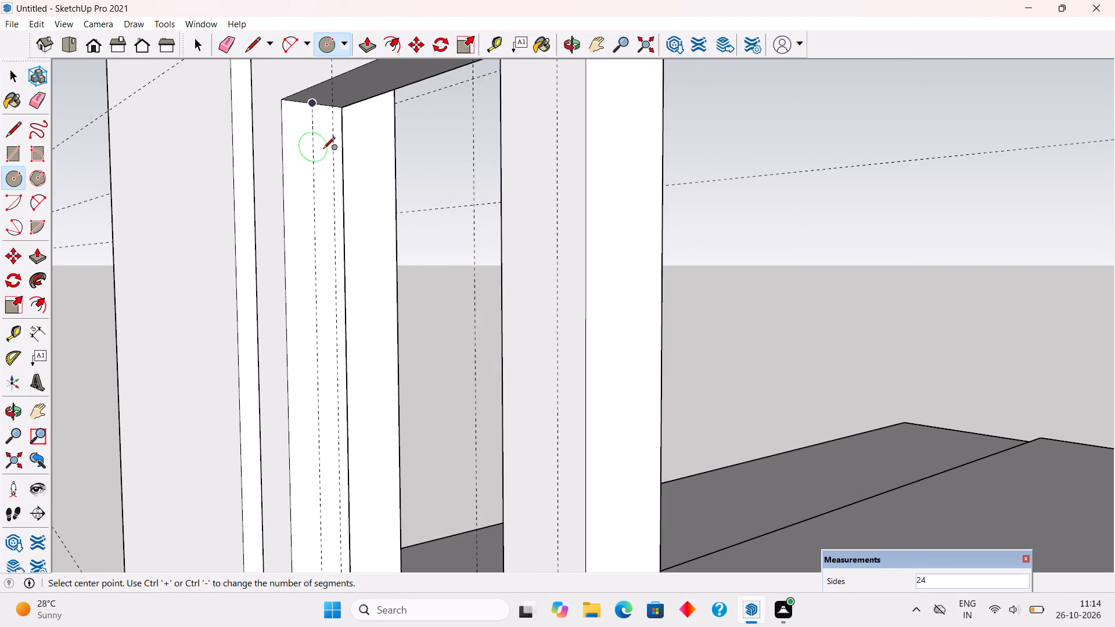
left_click(314, 172)
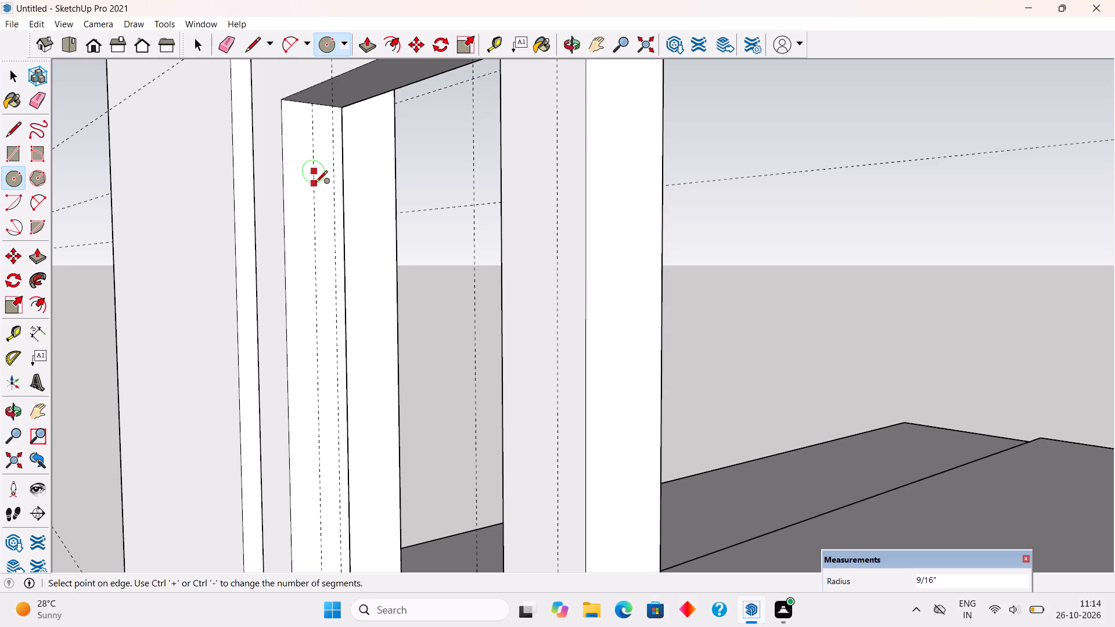
left_click(315, 182)
Extrude the circle 5' 4" into a horizontal rod running across all three panes to the opposite jamb.
key("p")
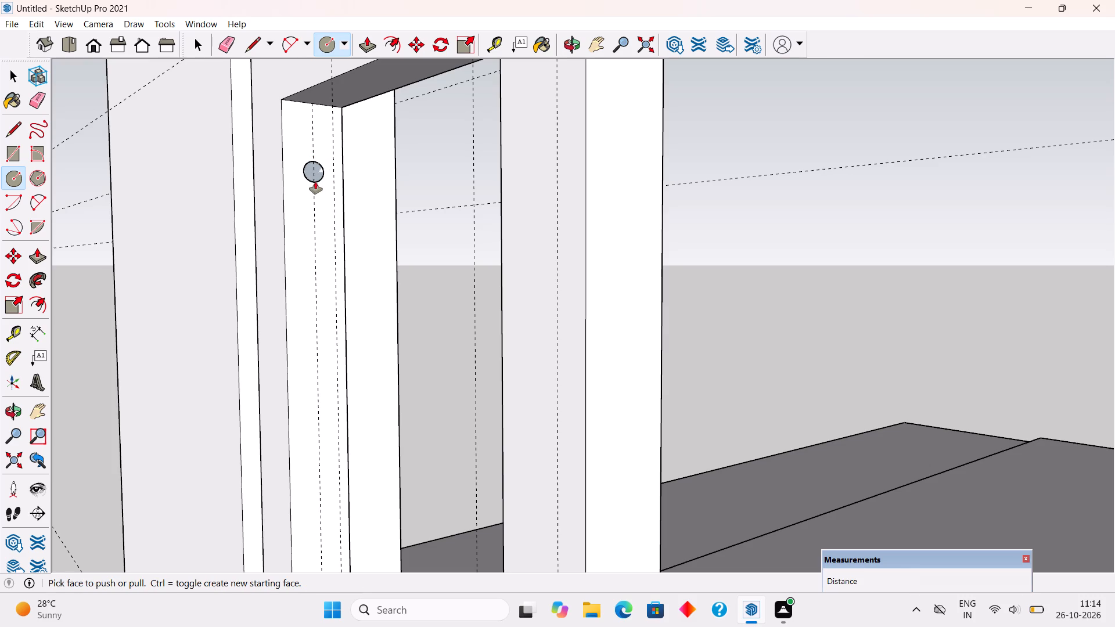
left_click(312, 171)
scroll(351, 182, "down", 7)
scroll(444, 193, "down", 5)
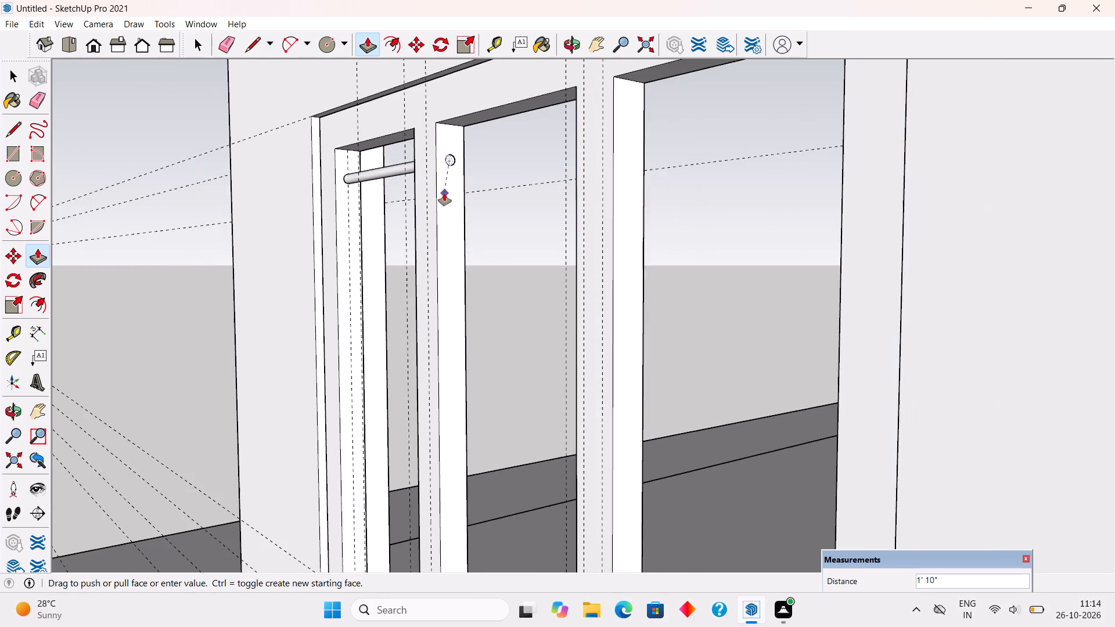
scroll(444, 193, "down", 5)
left_click(598, 240)
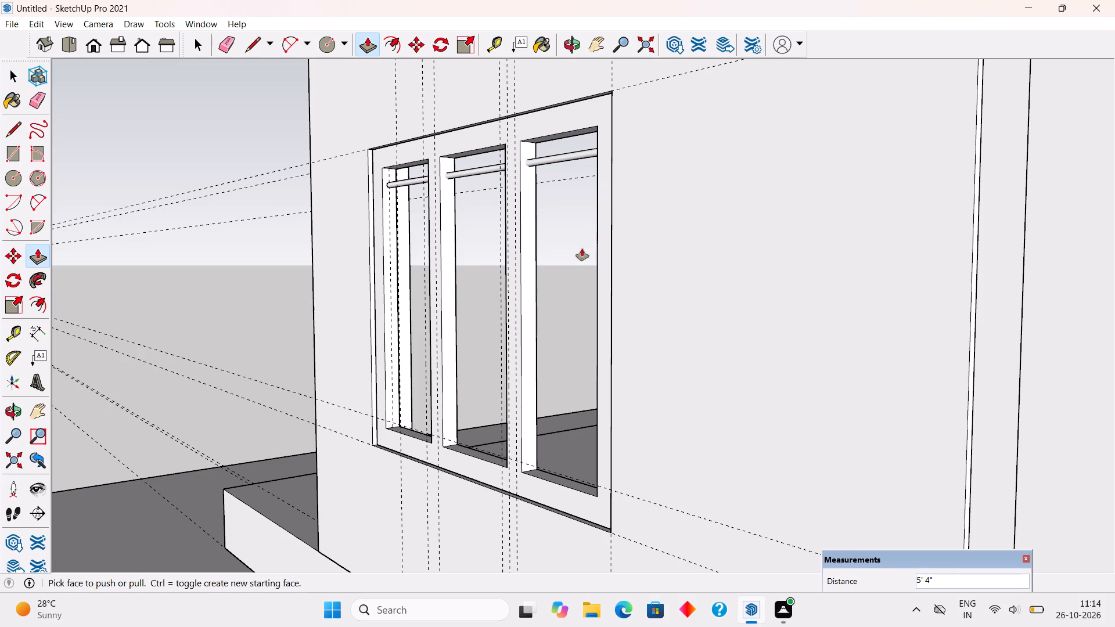
Select the whole horizontal rod and make it a group.
middle_click_drag(638, 349, 912, 313)
key("space")
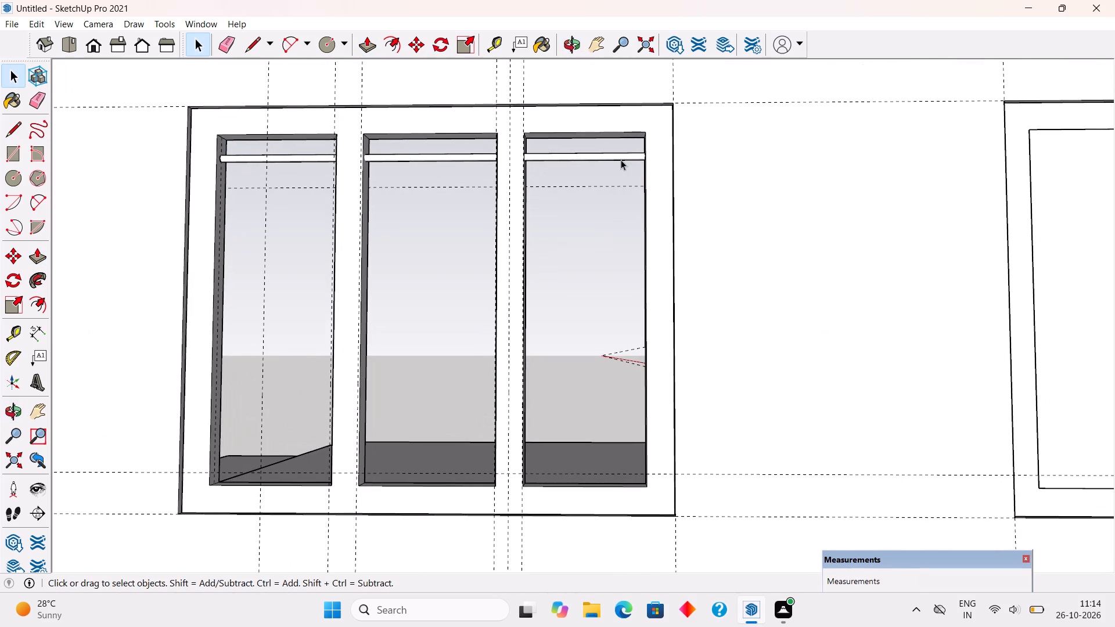
triple_click(621, 160)
right_click(621, 160)
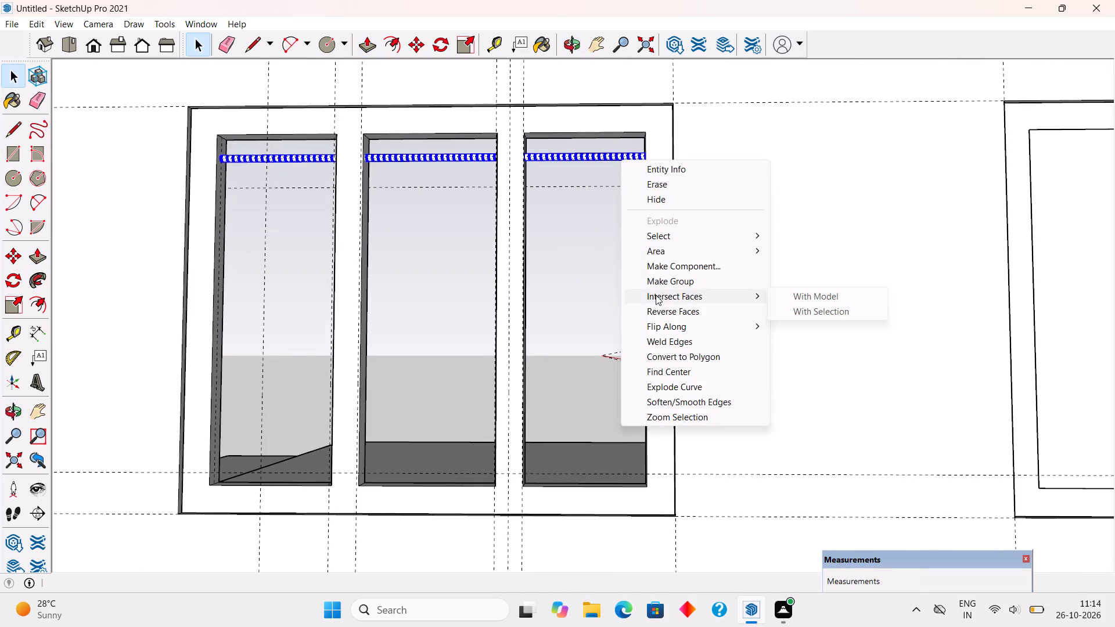
left_click(660, 280)
Copy the rod group 6" downward and repeat the copy x8 to fill the window height.
middle_click_drag(674, 315, 708, 337)
scroll(708, 334, "down", 1)
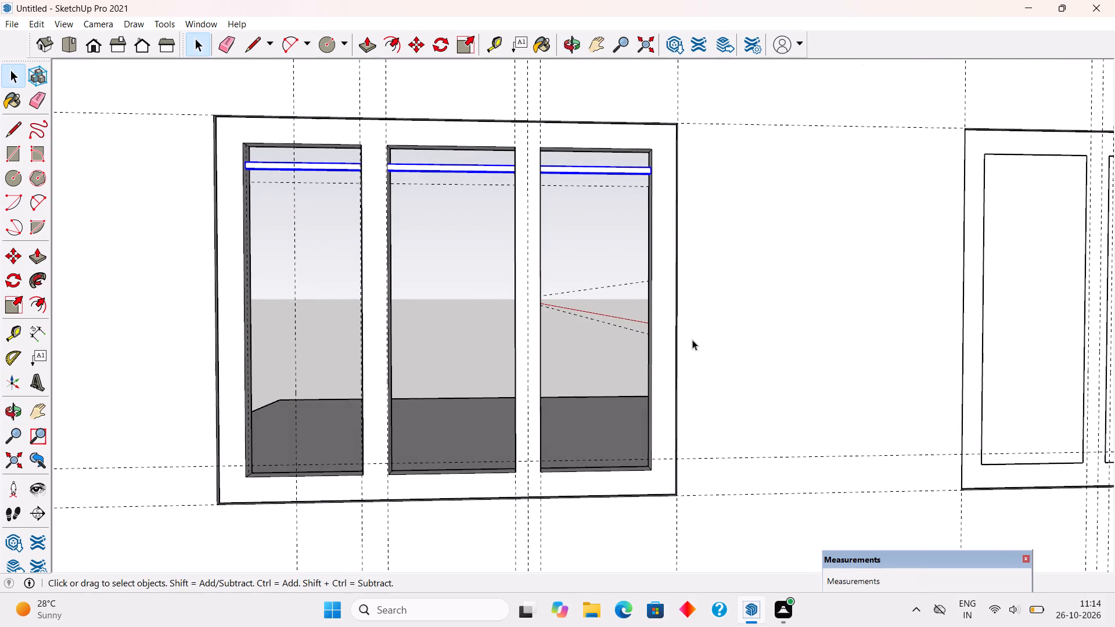
key("m")
left_click(476, 175)
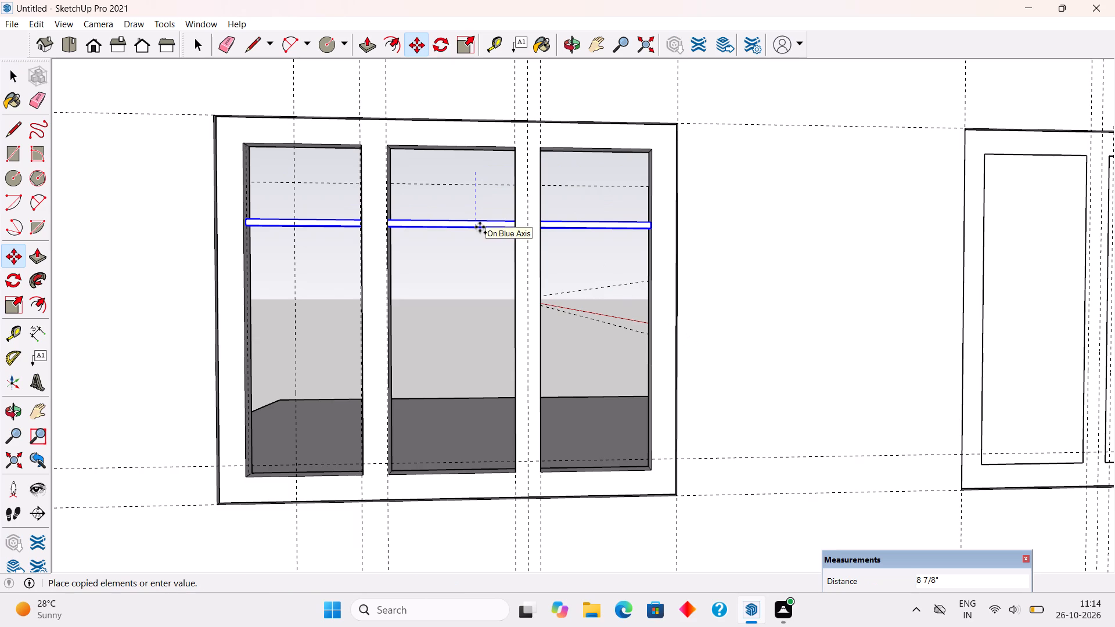
type("6\"")
key("Return")
key("x")
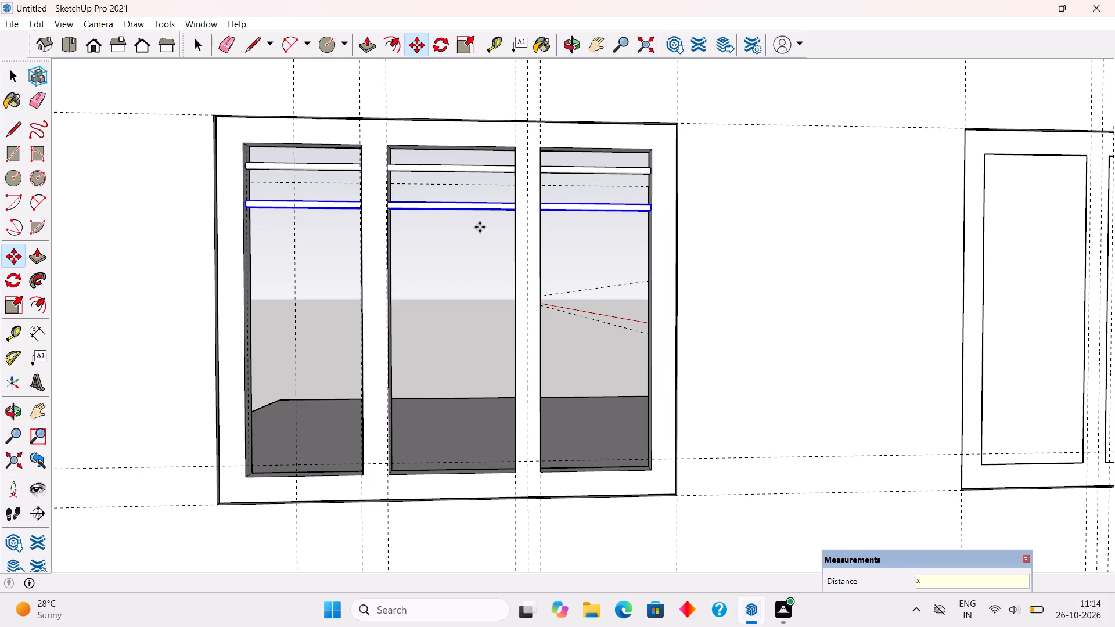
key("8")
key("Return")
key("space")
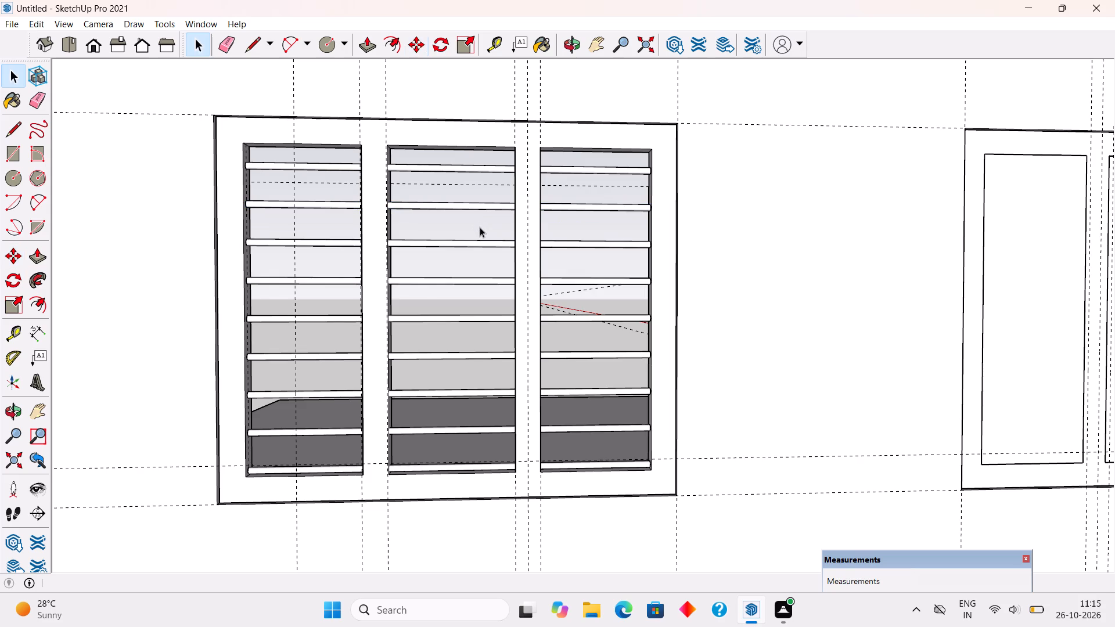
Delete the lowest rod, the one sitting against the frame's bottom rail.
middle_click_drag(473, 272, 437, 399)
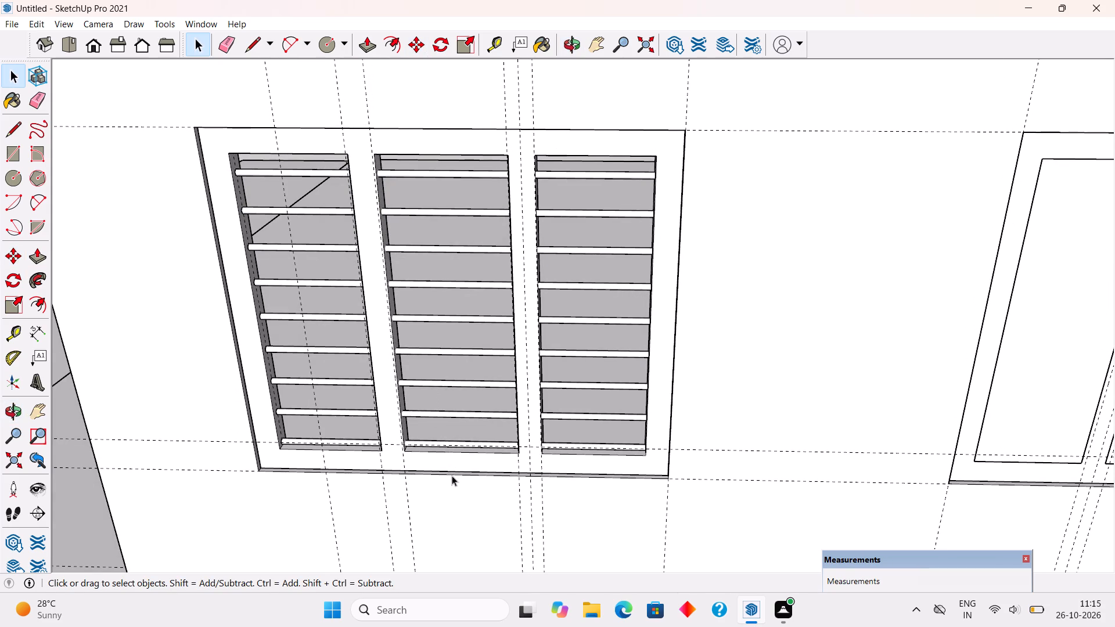
left_click(456, 444)
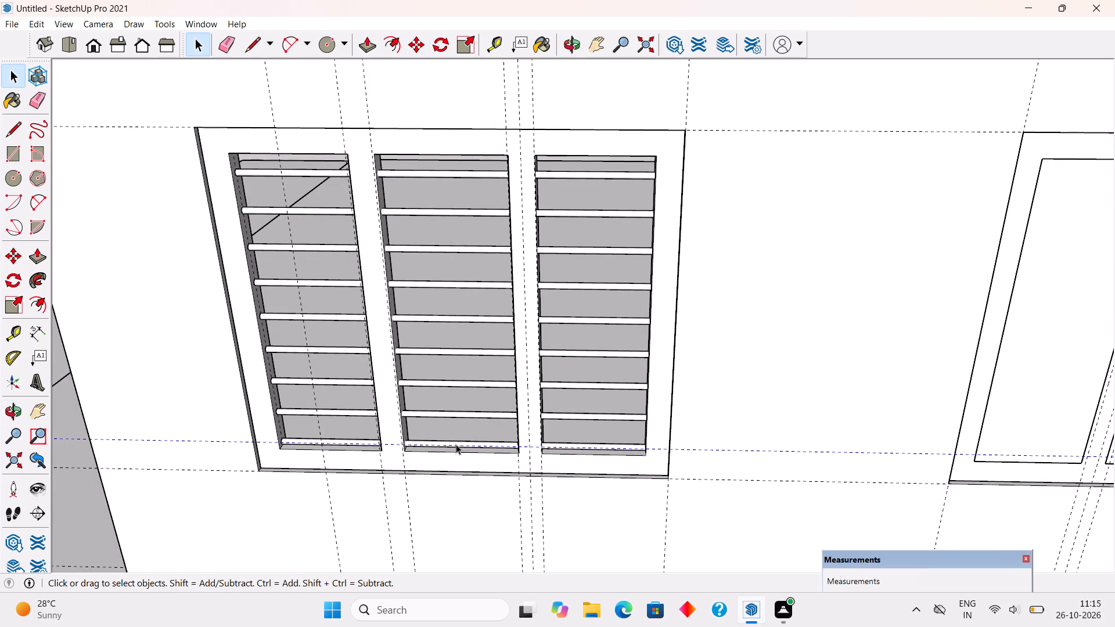
scroll(456, 444, "up", 10)
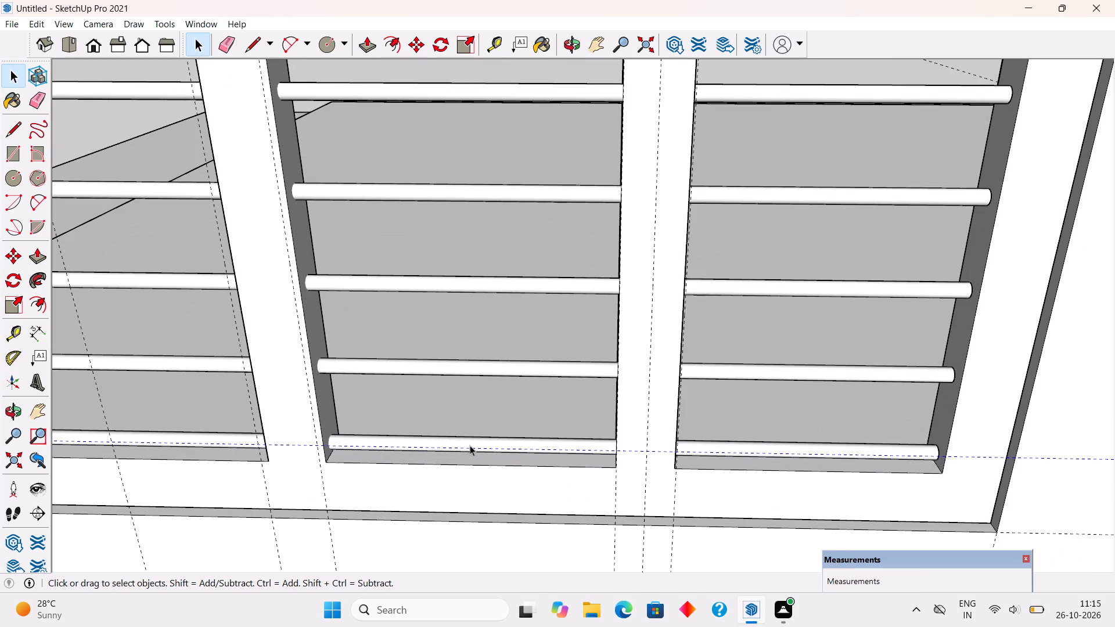
left_click(469, 442)
key("Delete")
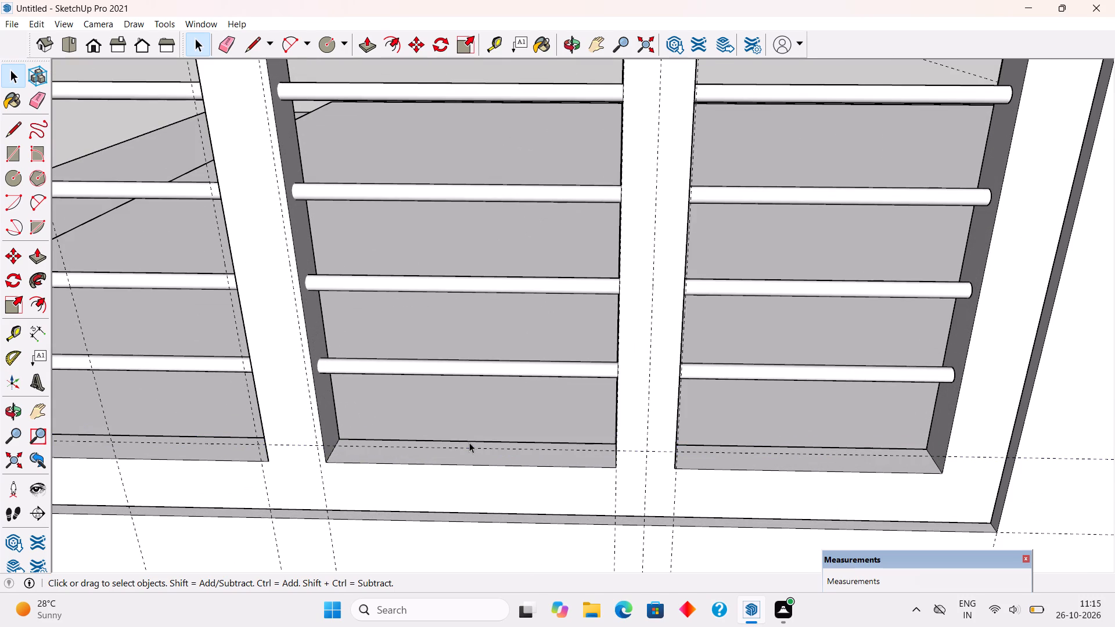
Select all eight horizontal grille rods and move them together about 3 1/4" straight down within the window frame.
scroll(468, 448, "down", 4)
middle_click_drag(474, 475, 472, 289)
scroll(470, 289, "down", 6)
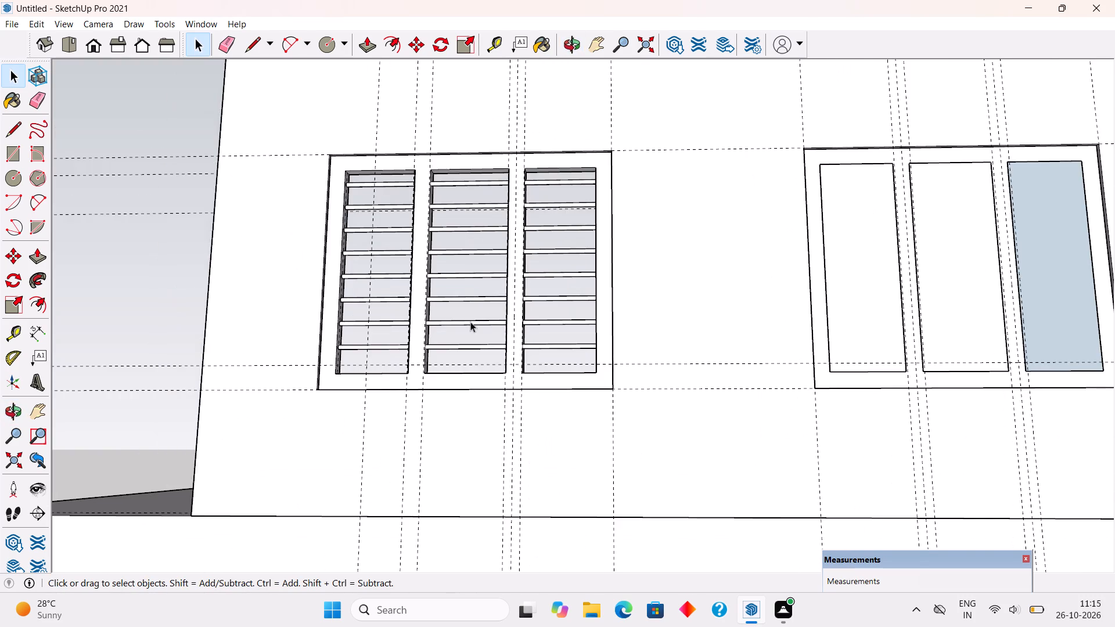
middle_click_drag(469, 348, 512, 419)
scroll(496, 291, "up", 3)
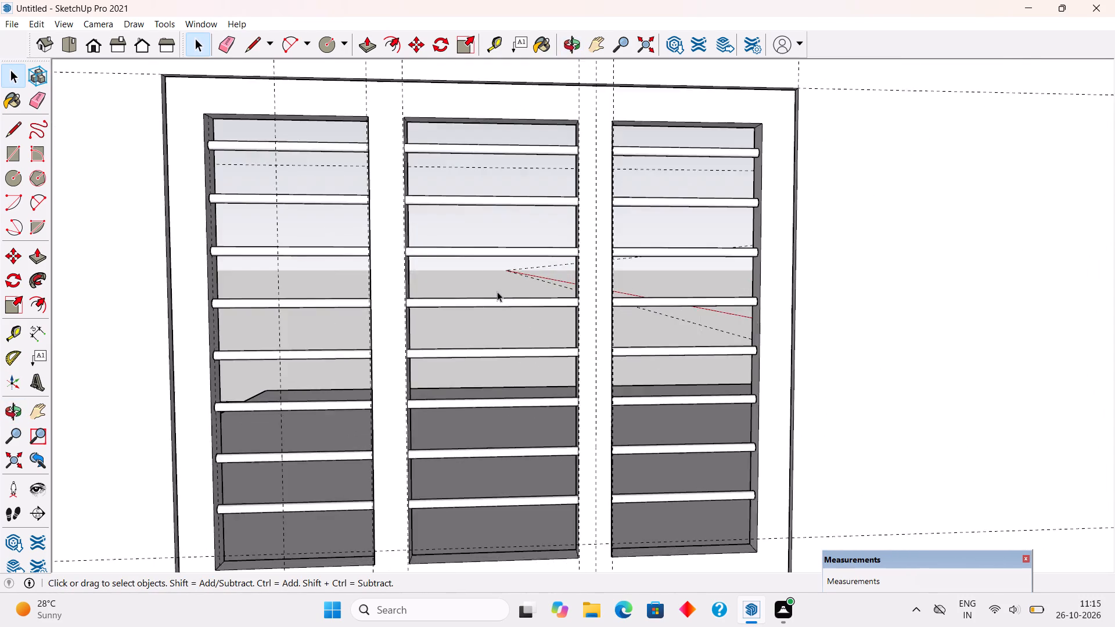
scroll(497, 292, "down", 2)
left_click(468, 203, "ctrl")
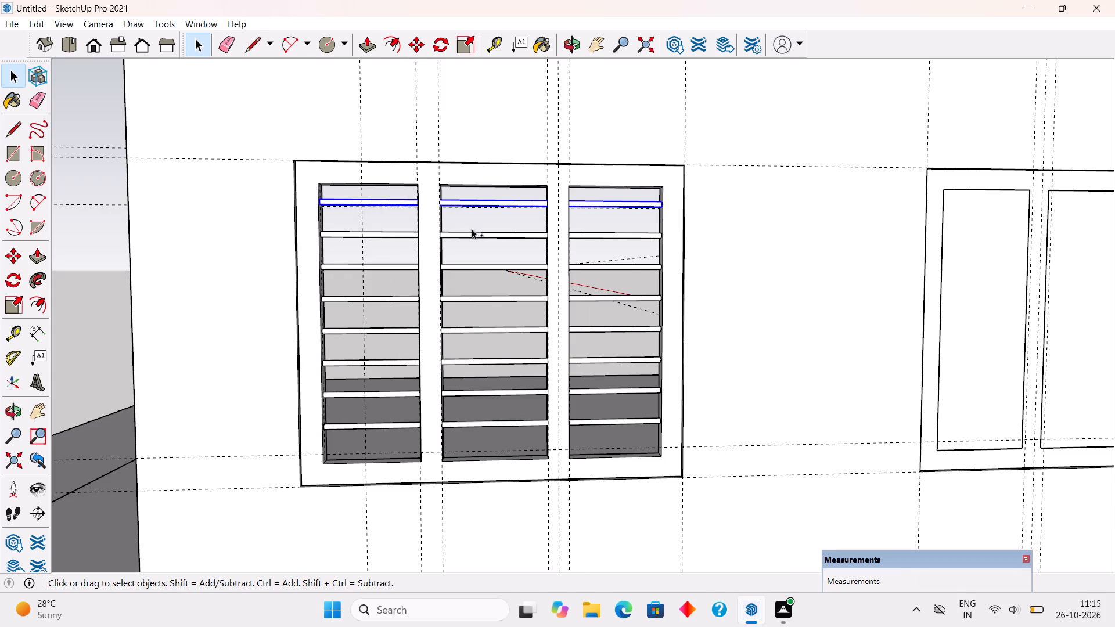
left_click(474, 236, "ctrl")
left_click(474, 266, "ctrl")
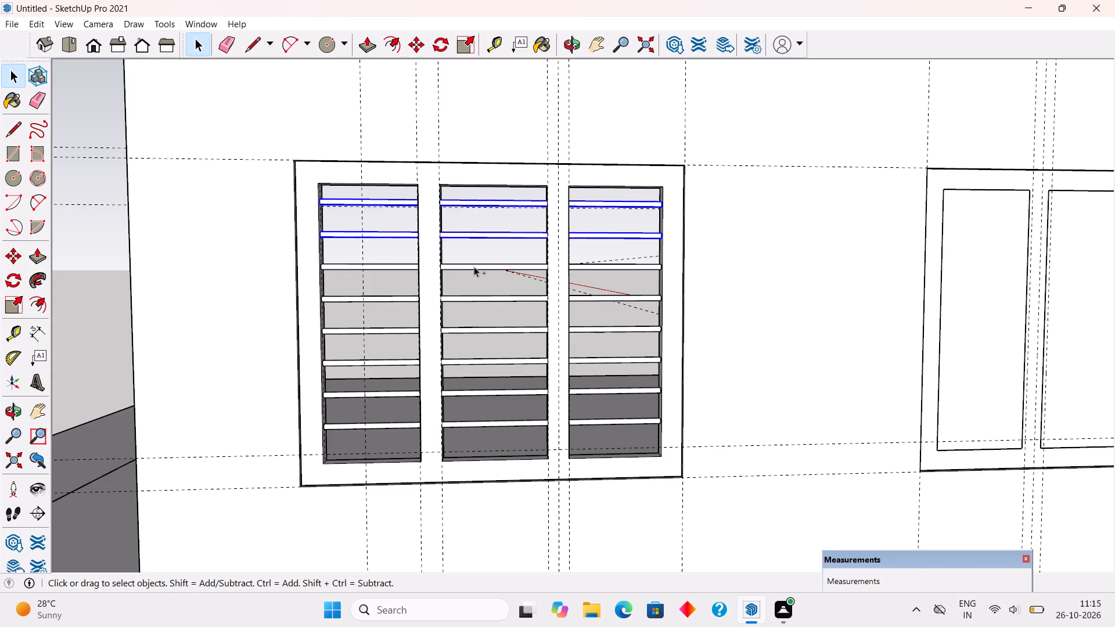
left_click(481, 299, "ctrl")
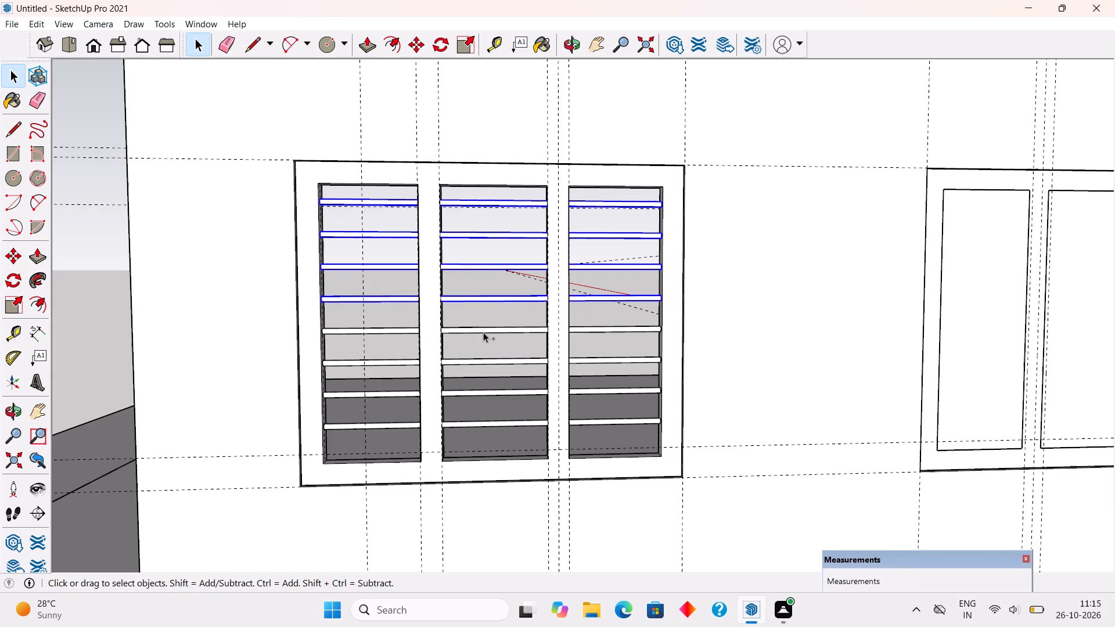
left_click(483, 332, "ctrl")
left_click(487, 361, "ctrl")
left_click(485, 394, "ctrl")
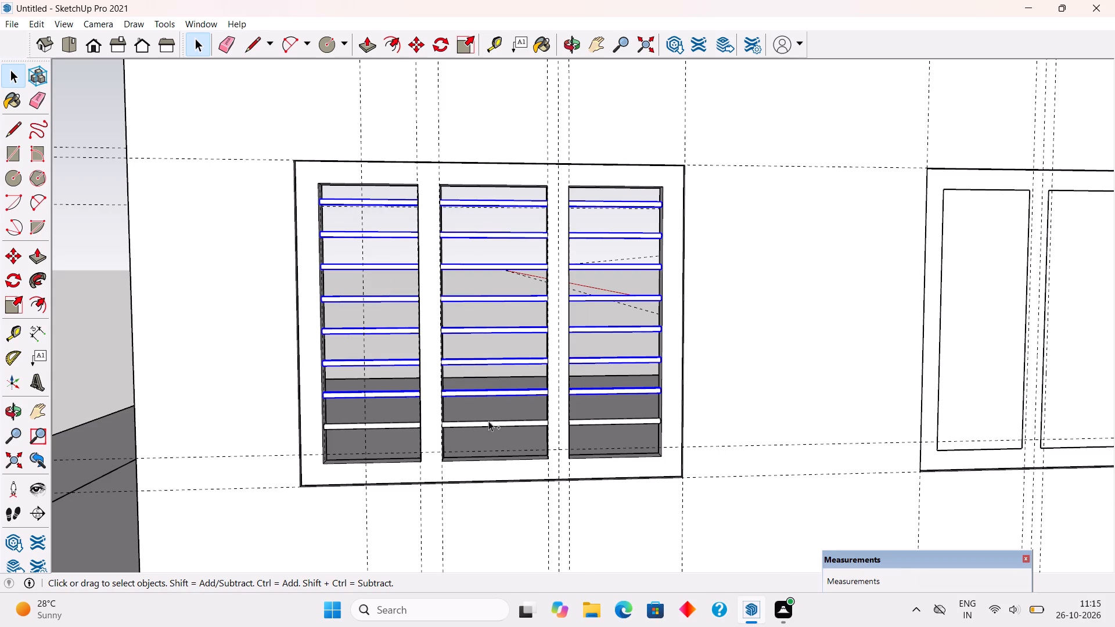
left_click(490, 425, "ctrl")
key("m")
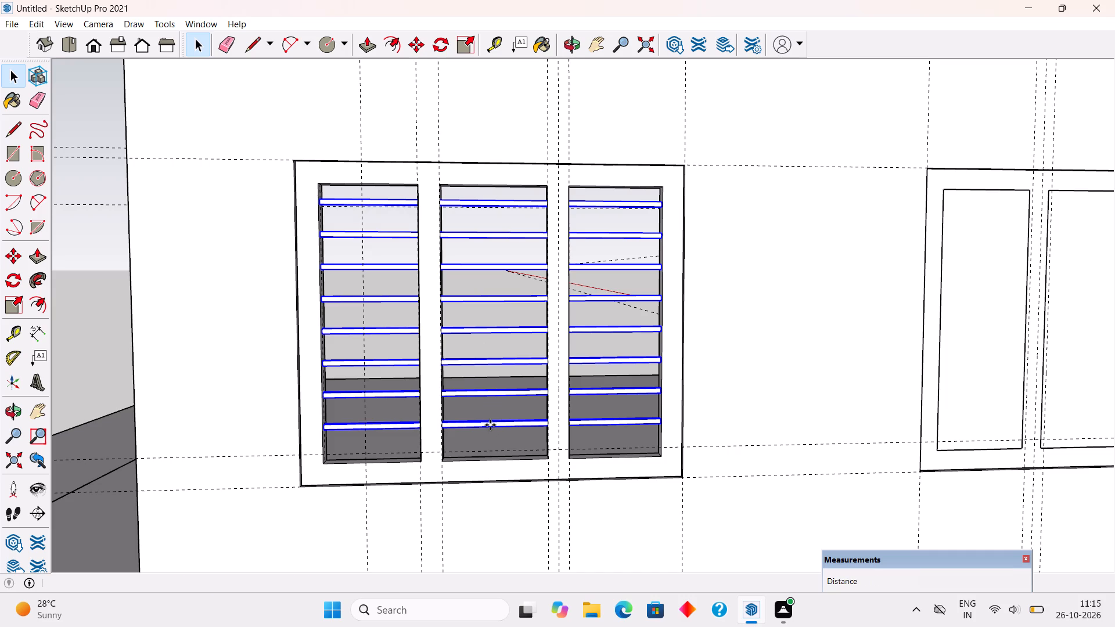
left_click(490, 425)
scroll(491, 431, "up", 2)
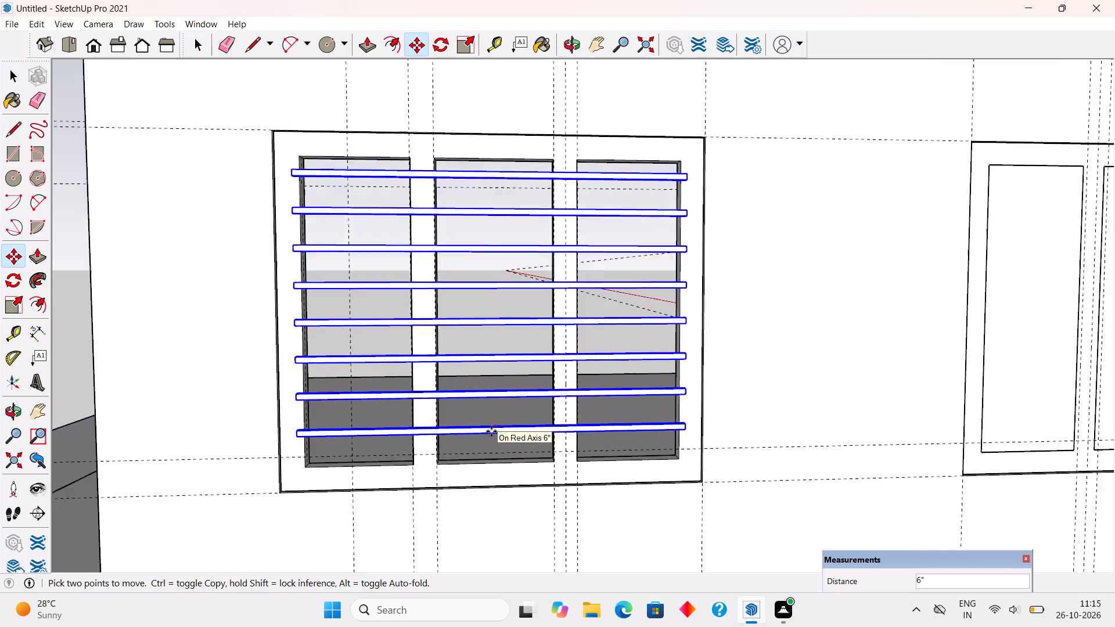
scroll(491, 431, "up", 3)
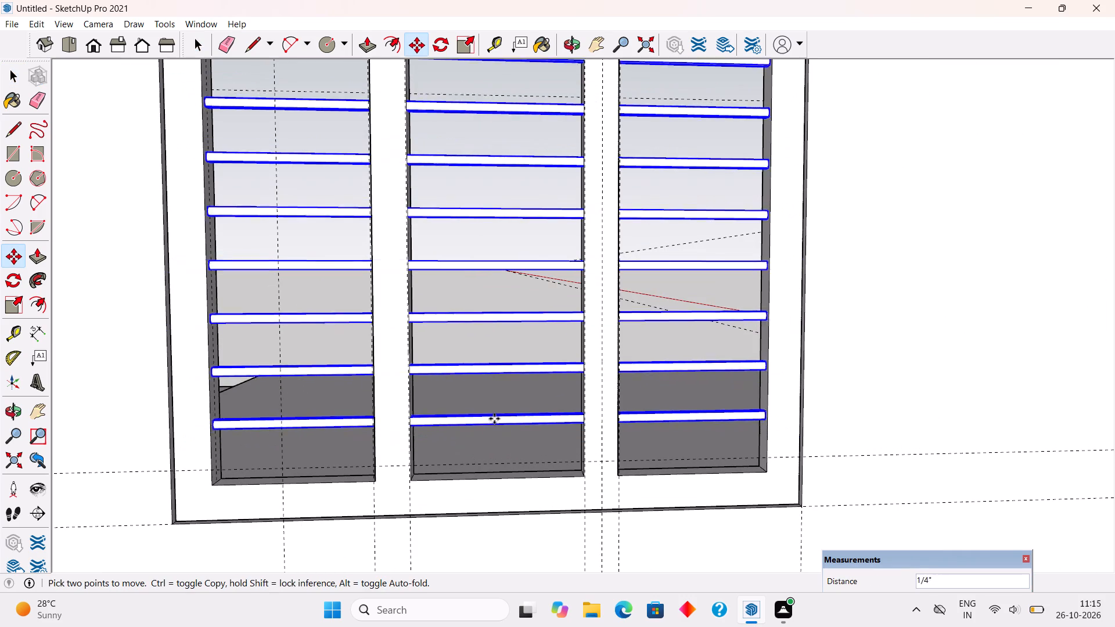
scroll(494, 412, "up", 3)
middle_click_drag(495, 413, 508, 455)
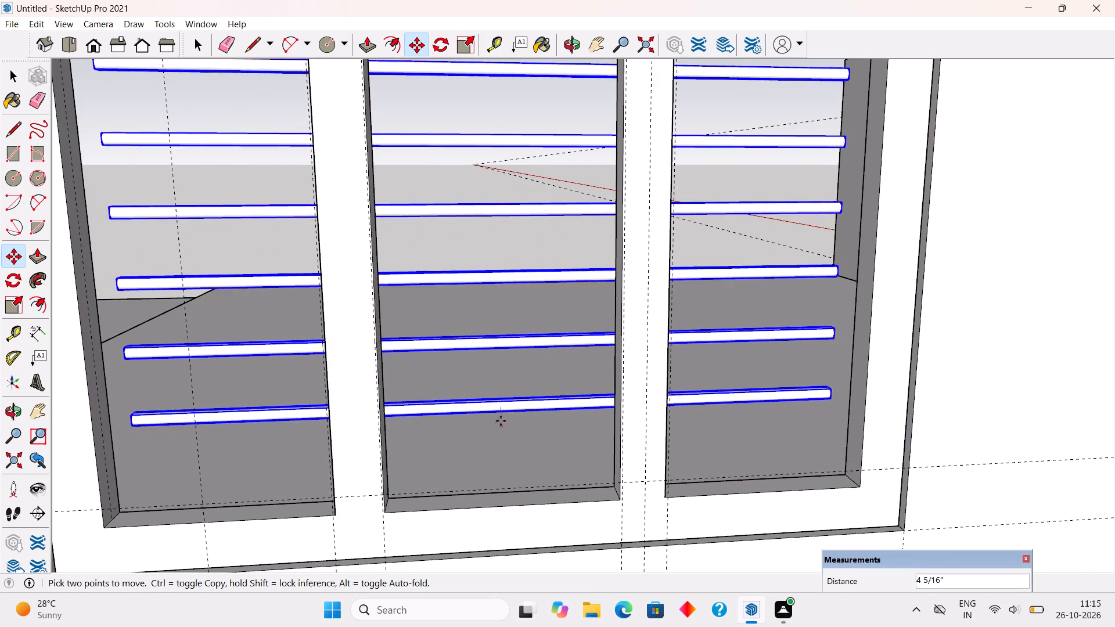
middle_click_drag(539, 485, 780, 373)
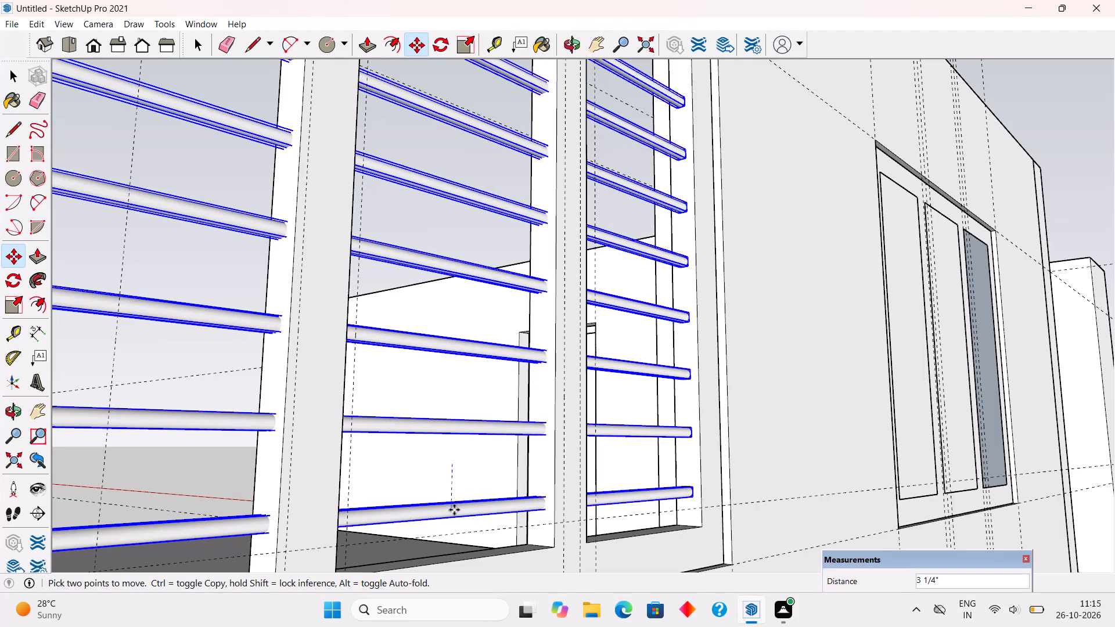
left_click(454, 510)
Move the selected grille rods back up about 1 13/16" vertically and clear the selection.
scroll(454, 510, "down", 7)
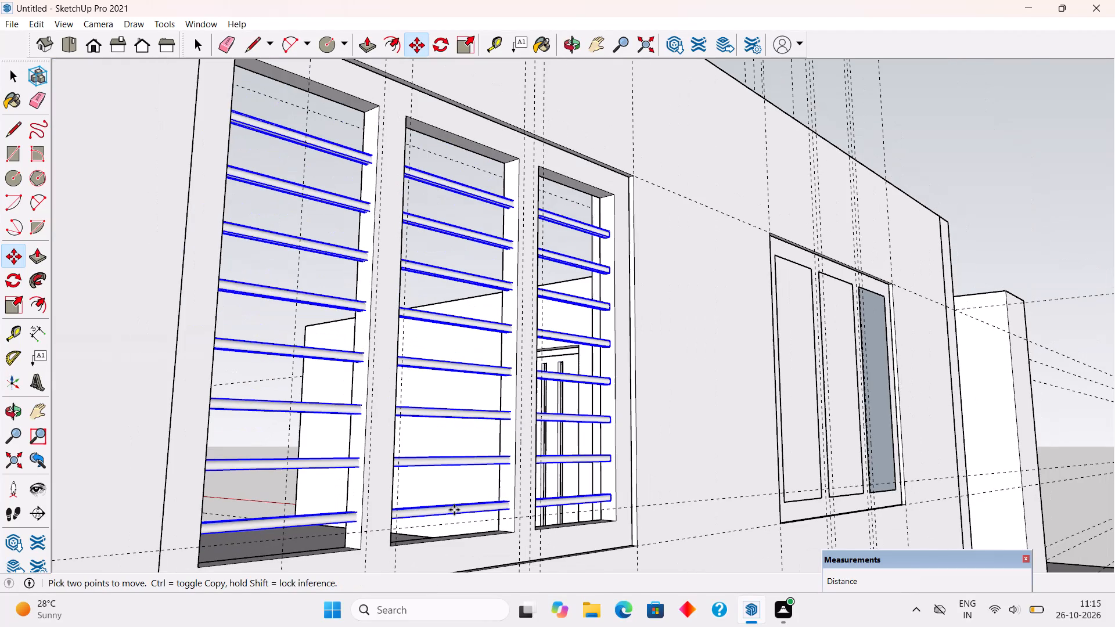
left_click(454, 510)
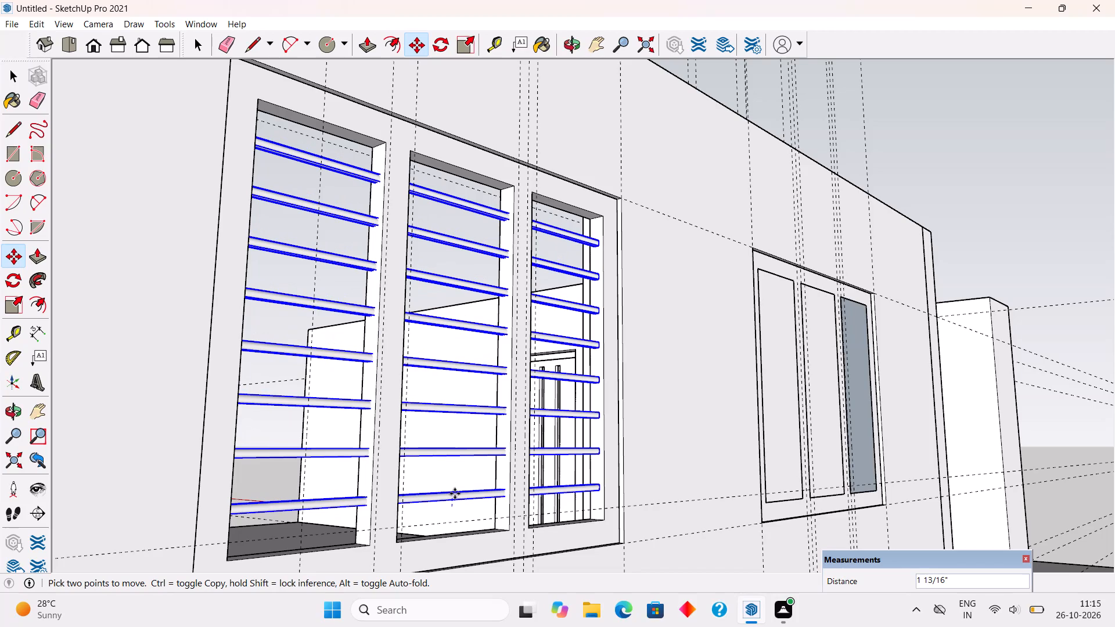
left_click(455, 493)
key("space")
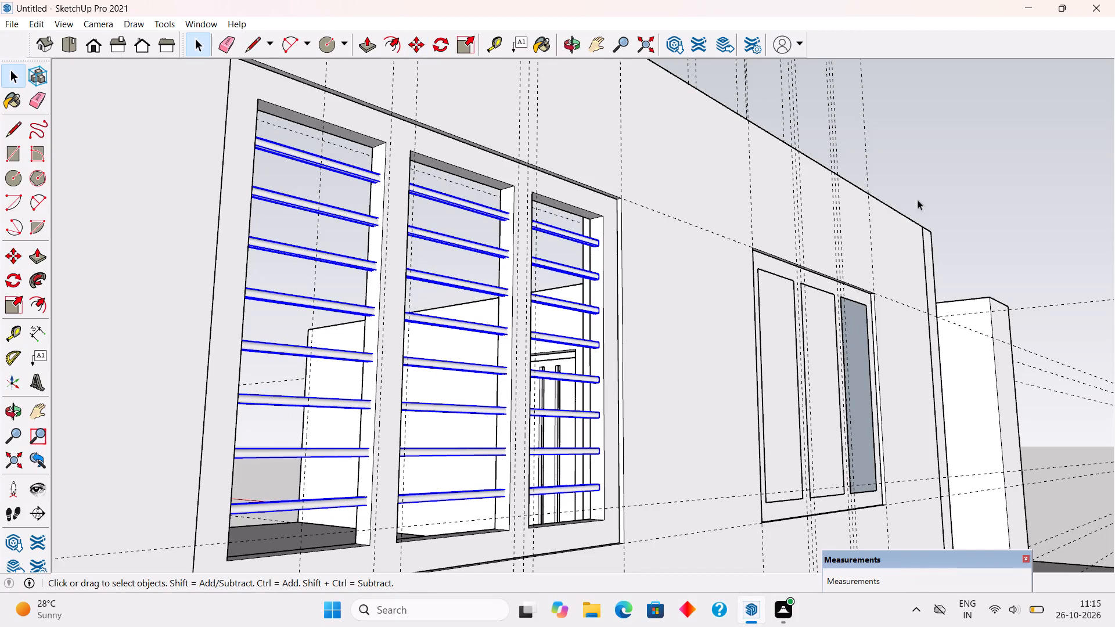
left_click(929, 194)
Draw a corner-to-corner rectangle over each of the three pane openings of the grilled window, about 4' 4" high.
middle_click_drag(875, 293, 635, 298)
scroll(635, 297, "down", 8)
scroll(238, 344, "up", 5)
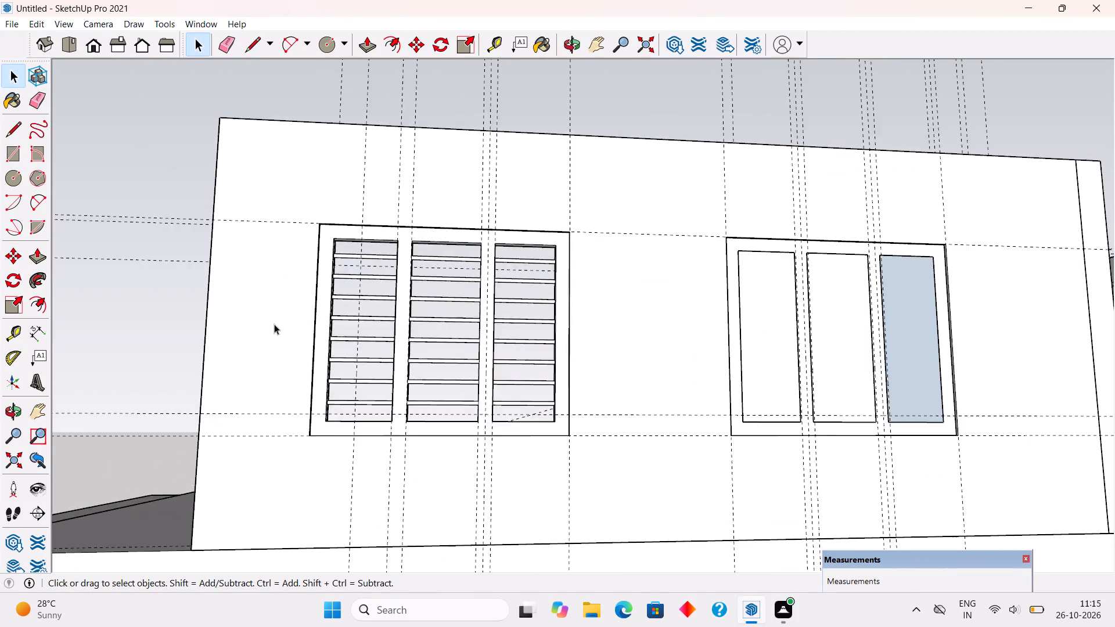
scroll(265, 271, "up", 1)
middle_click_drag(265, 270, 256, 372)
scroll(393, 549, "up", 3)
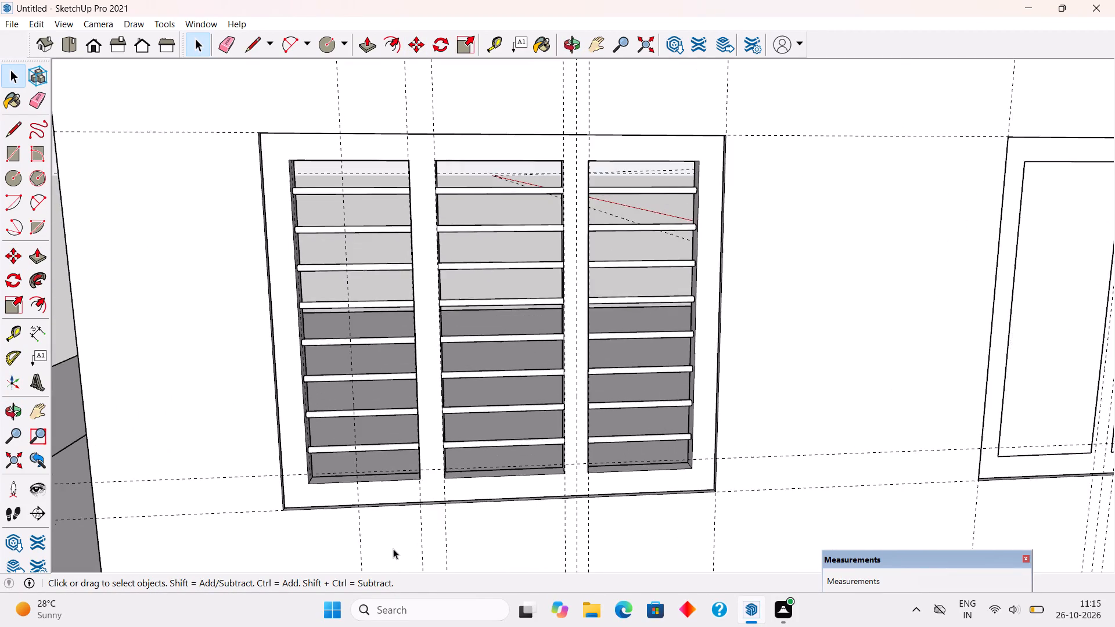
scroll(393, 549, "up", 3)
middle_click_drag(393, 549, 397, 538)
key("r")
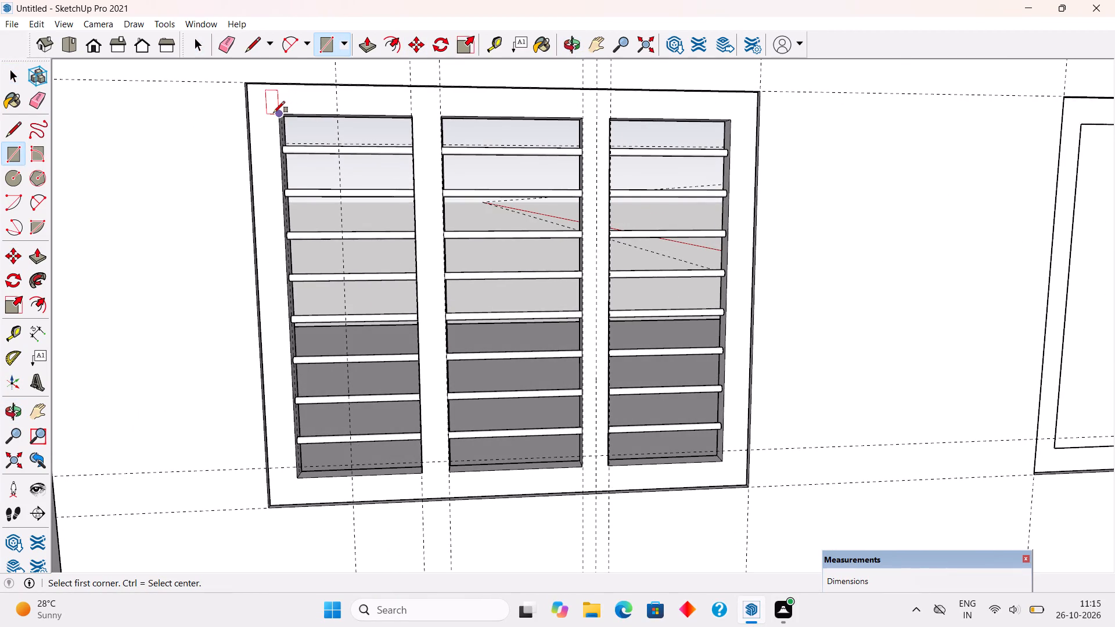
left_click(280, 116)
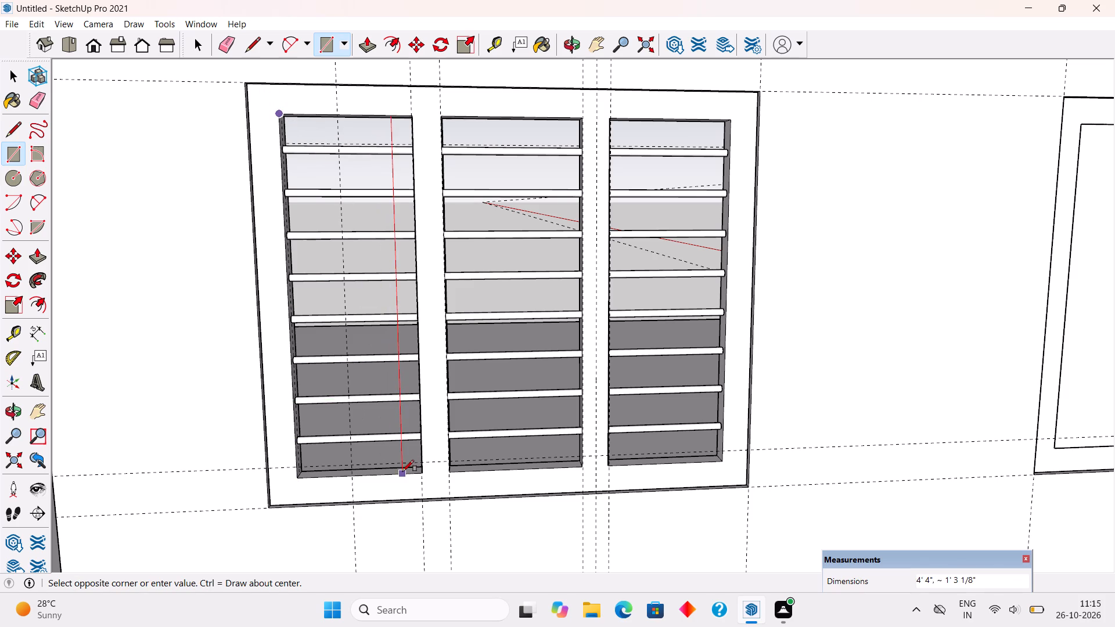
left_click(419, 473)
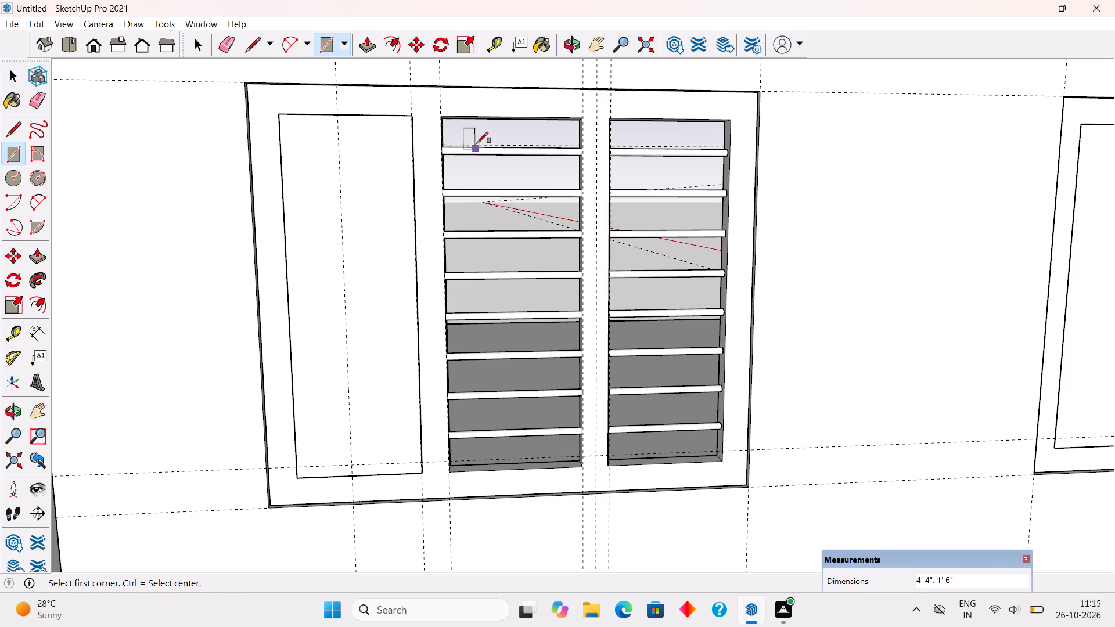
left_click(439, 120)
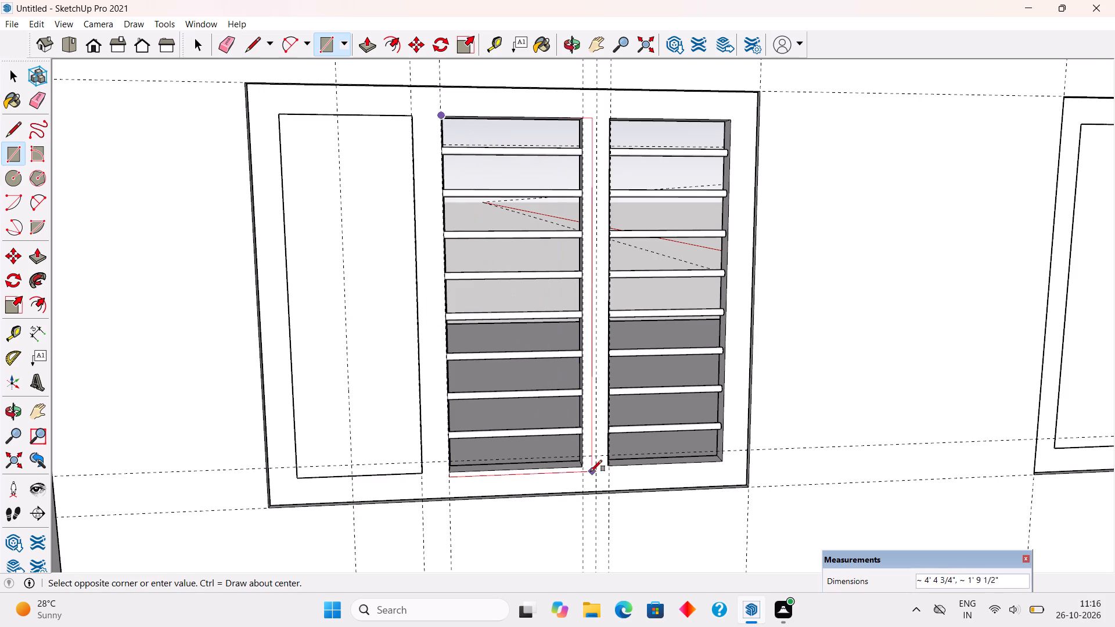
left_click(579, 466)
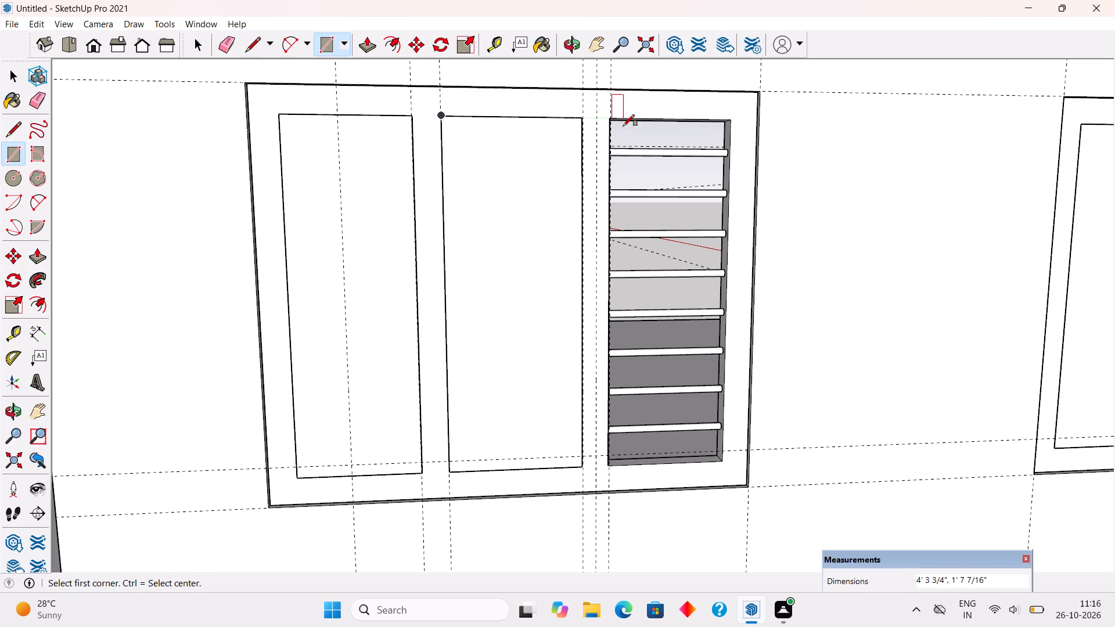
left_click(606, 119)
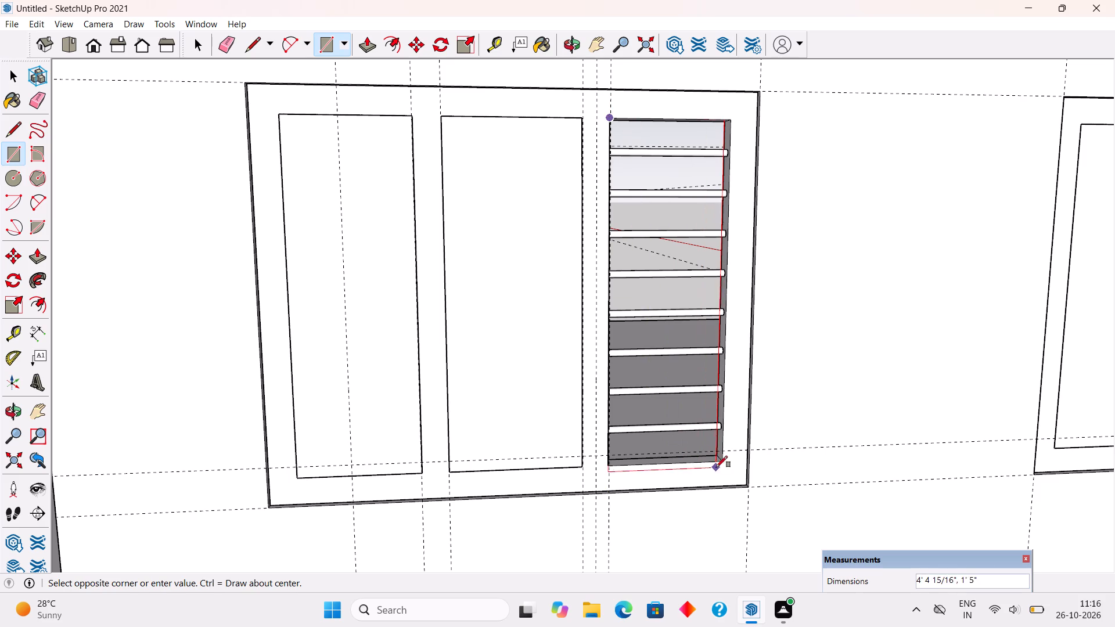
left_click(721, 462)
key("space")
Make each of the three new pane rectangles, with its edges, a separate group and clear the selection.
triple_click(670, 394)
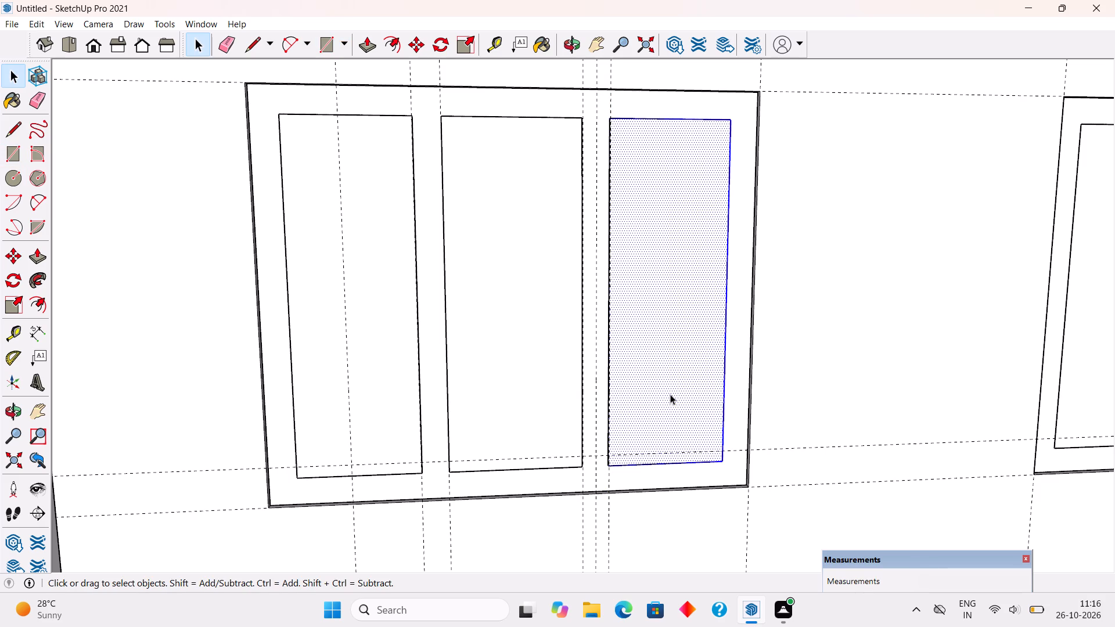
right_click(670, 394)
left_click(726, 311)
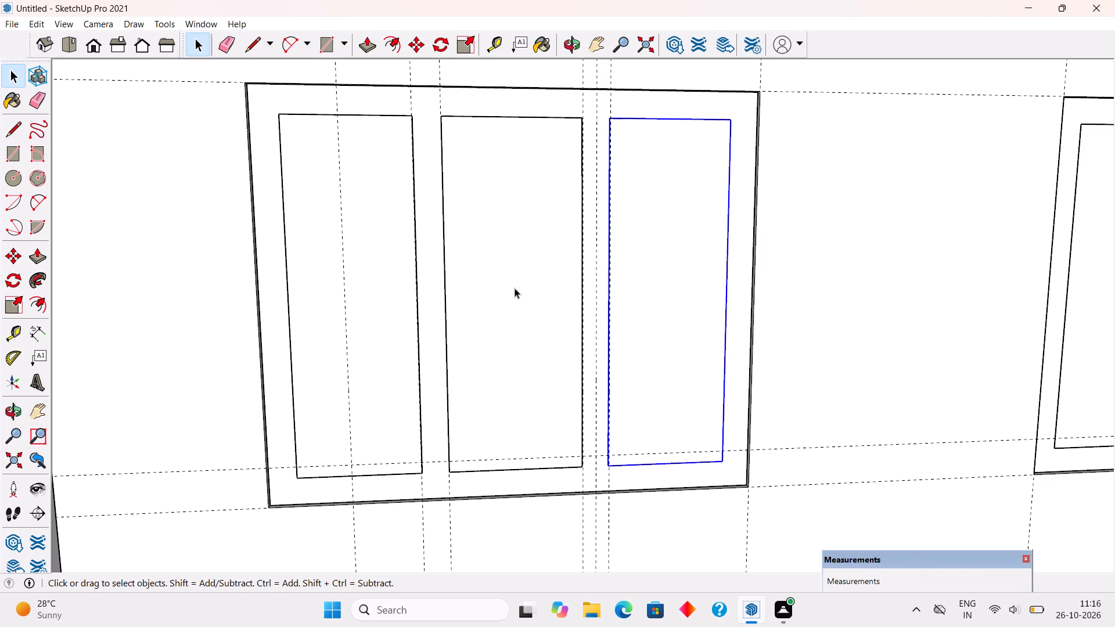
triple_click(515, 288)
right_click(515, 288)
left_click(566, 406)
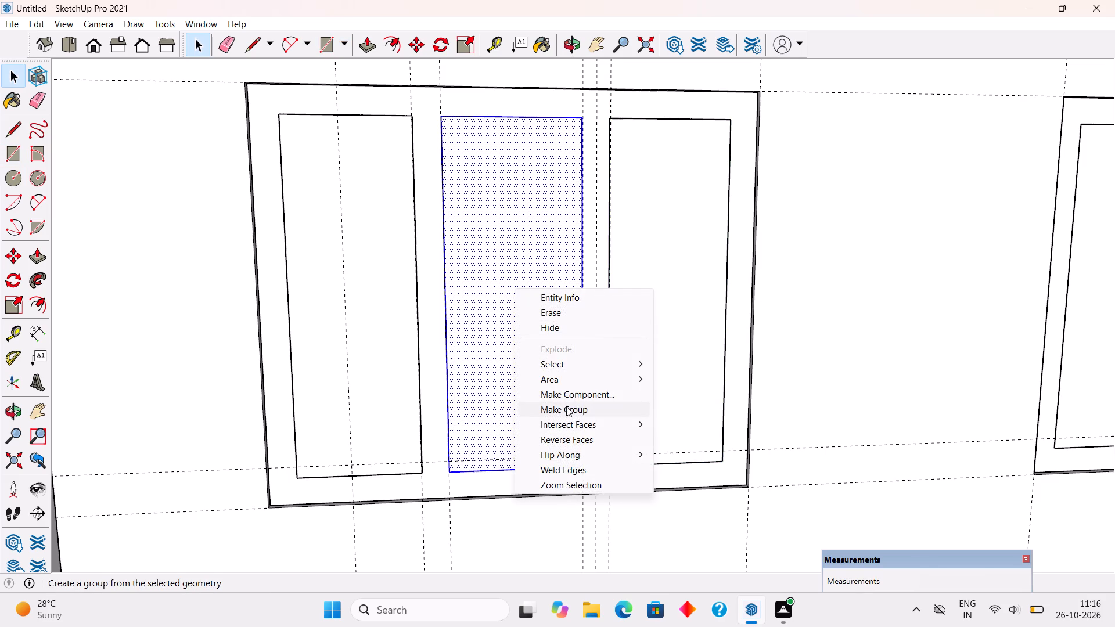
left_click(403, 322)
double_click(403, 322)
right_click(403, 322)
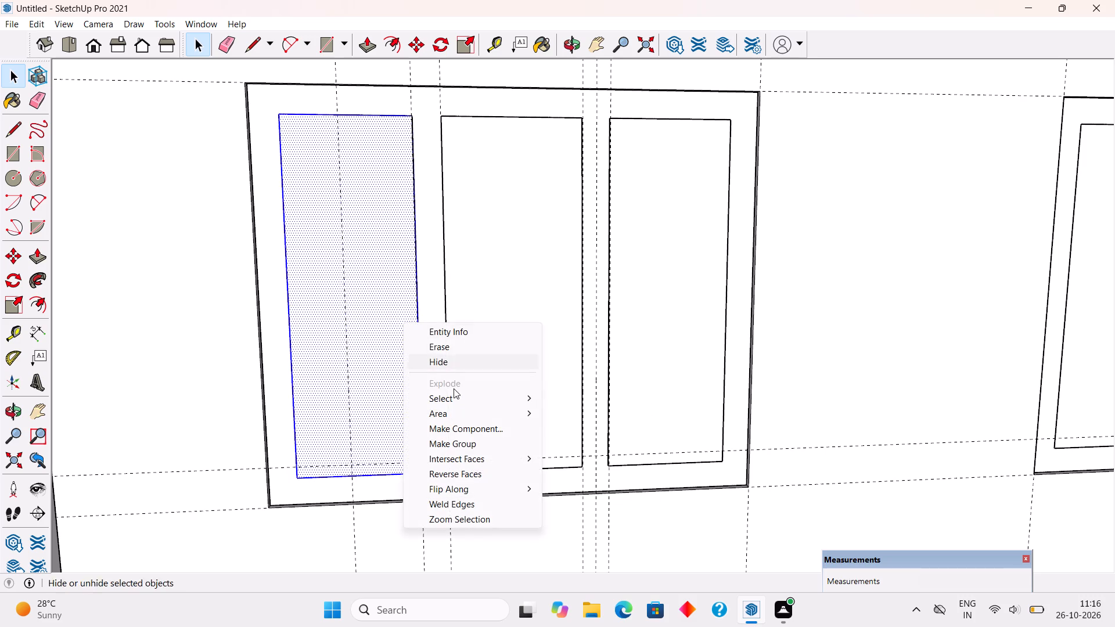
left_click(465, 438)
scroll(465, 438, "down", 11)
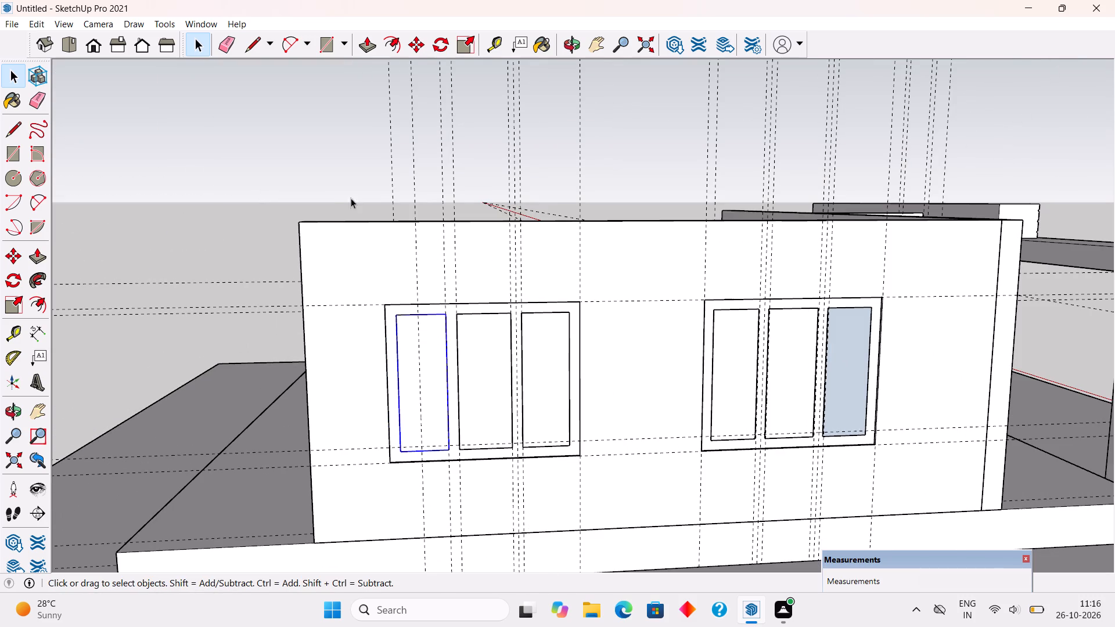
left_click(338, 186)
middle_click_drag(584, 427, 592, 365)
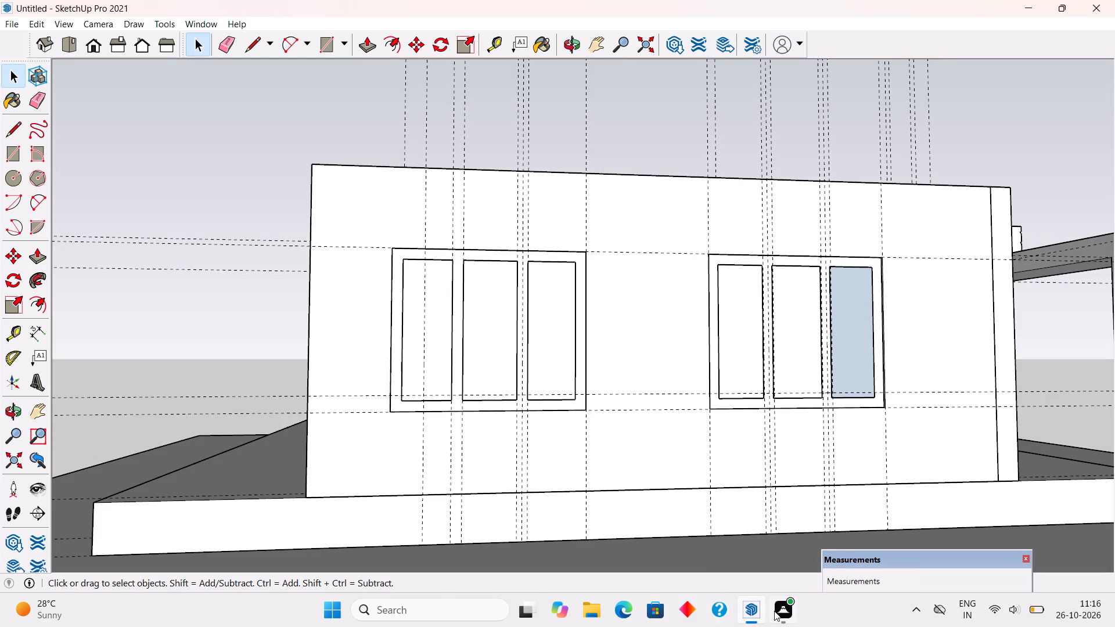
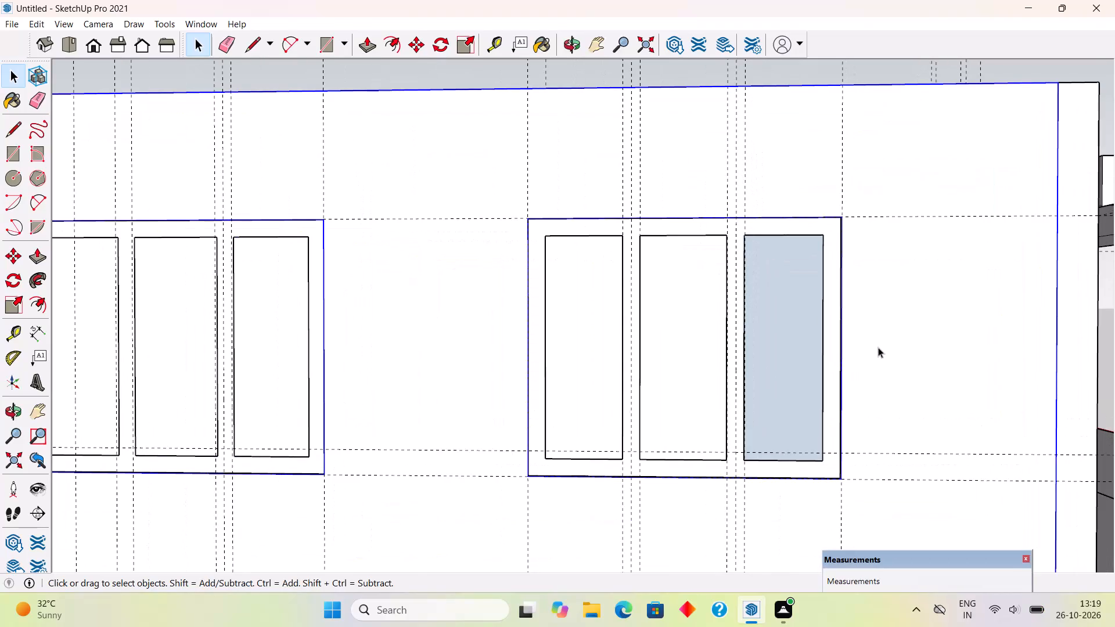
Inspect the house exterior from several angles, checking the two side-wall windows, the porch window and entrance door, and the front window.
scroll(852, 330, "up", 2)
scroll(851, 330, "down", 8)
middle_click_drag(794, 248, 839, 264)
left_click(630, 164)
middle_click_drag(665, 345, 985, 370)
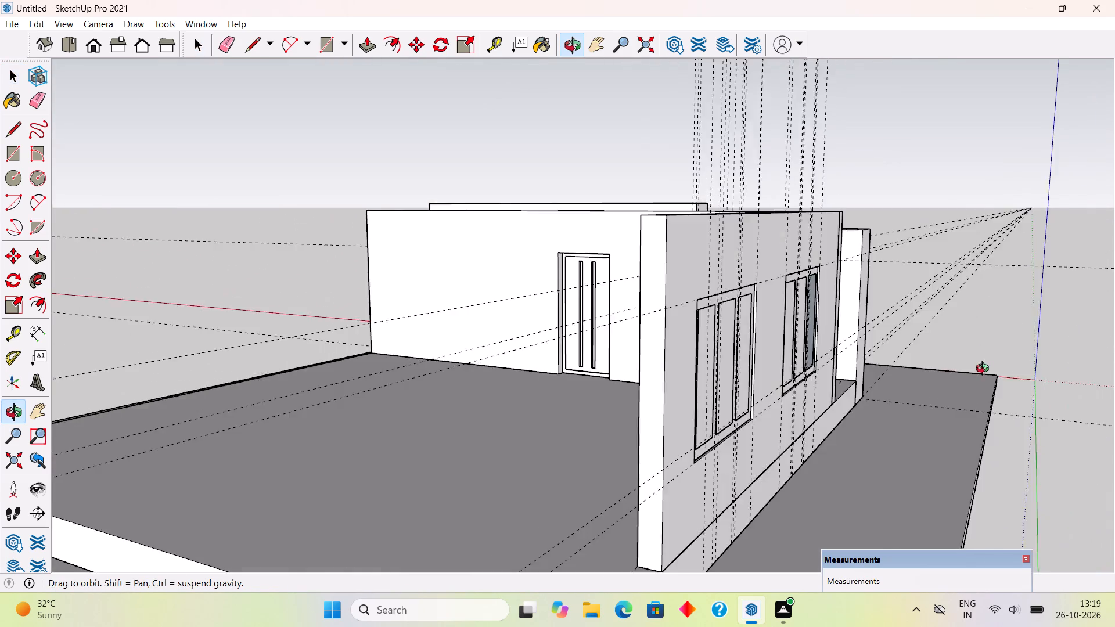
middle_click_drag(985, 370, 358, 308)
scroll(358, 308, "down", 5)
middle_click_drag(729, 406, 557, 418)
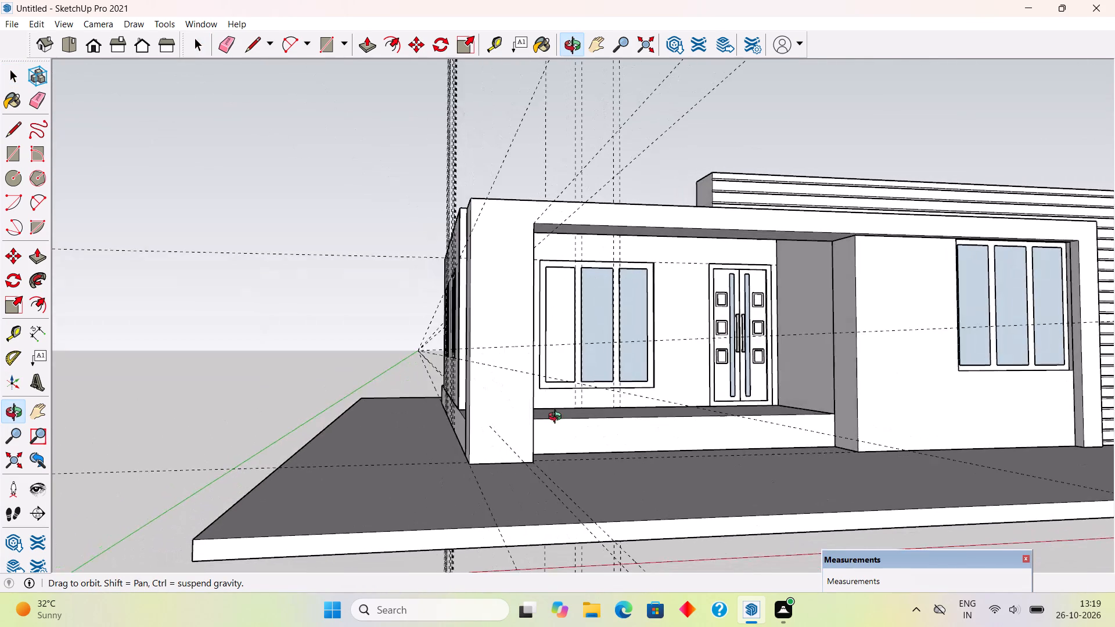
middle_click_drag(557, 418, 645, 450)
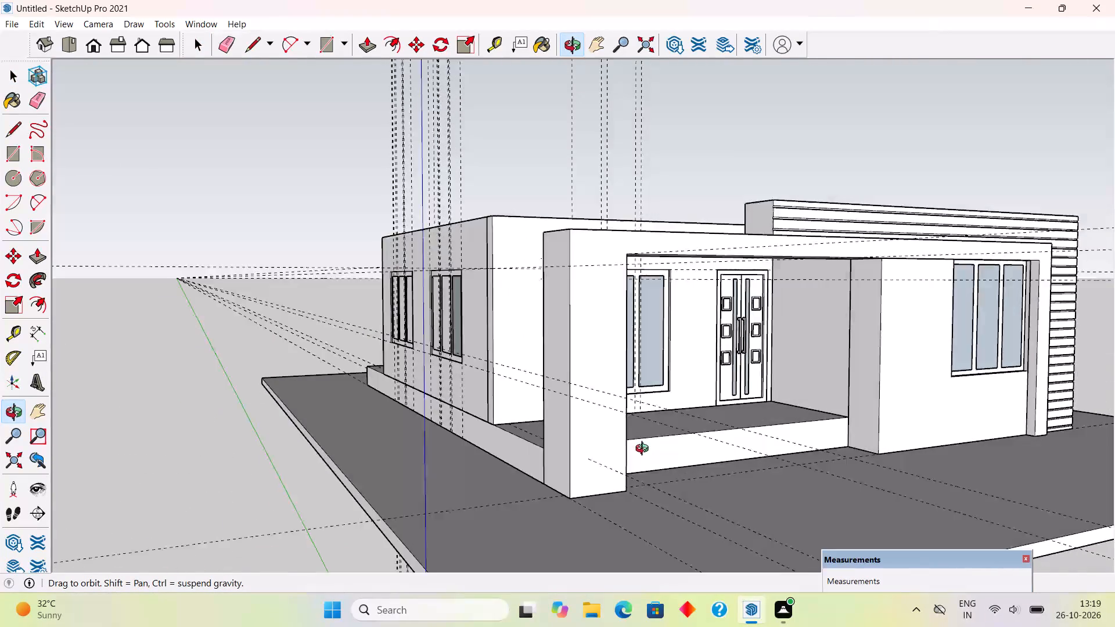
middle_click_drag(645, 450, 704, 387)
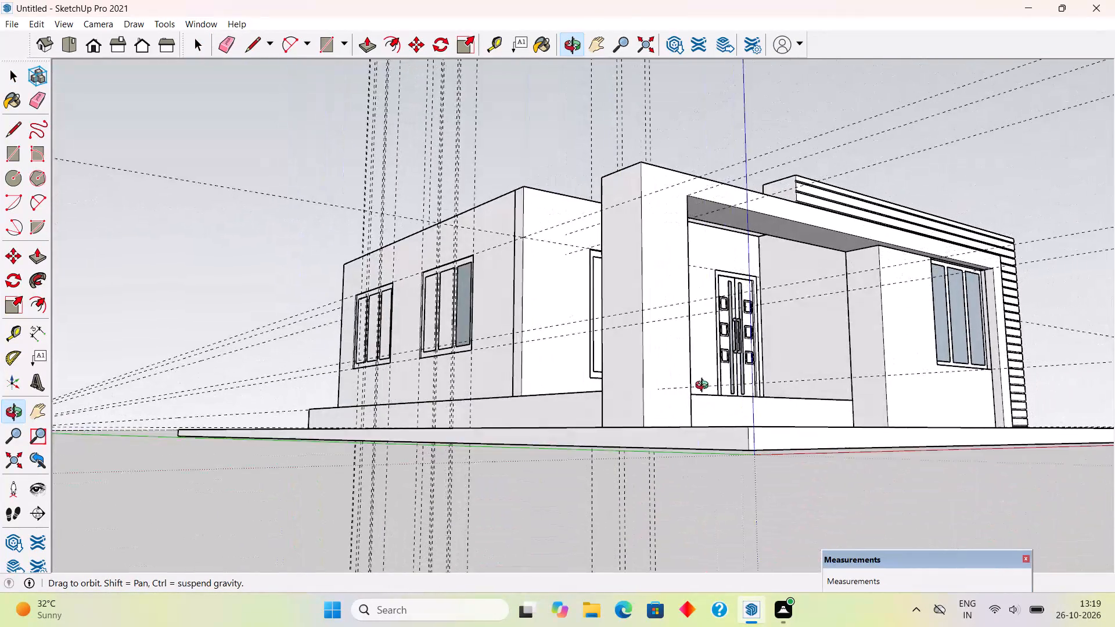
middle_click_drag(704, 387, 513, 406)
scroll(513, 406, "up", 3)
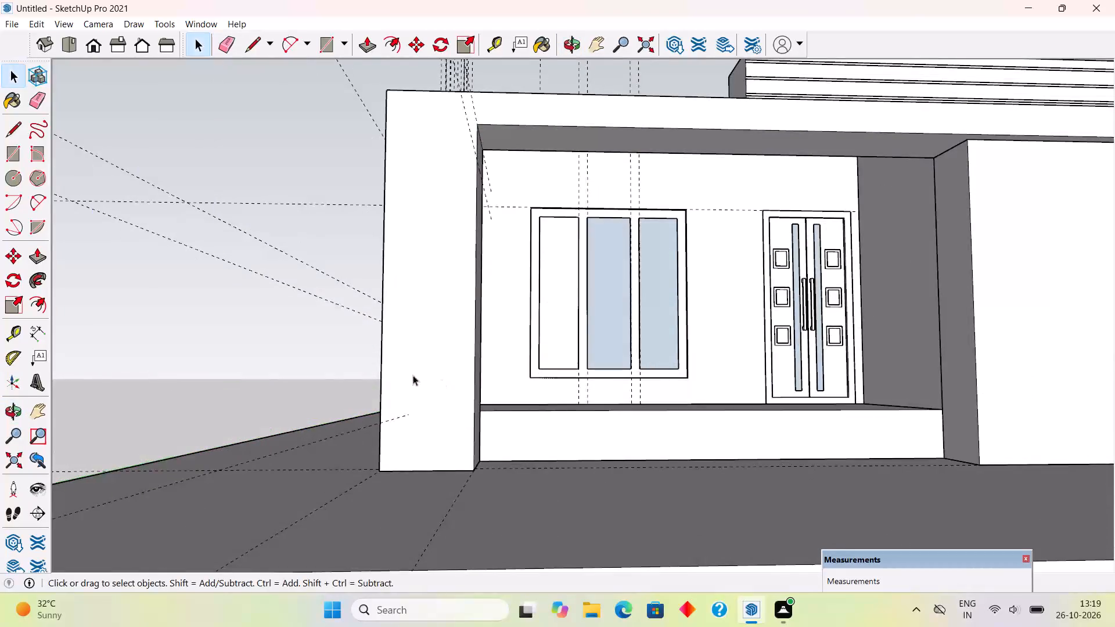
middle_click_drag(411, 379, 532, 436)
middle_click_drag(531, 436, 588, 453)
middle_click_drag(568, 443, 617, 383)
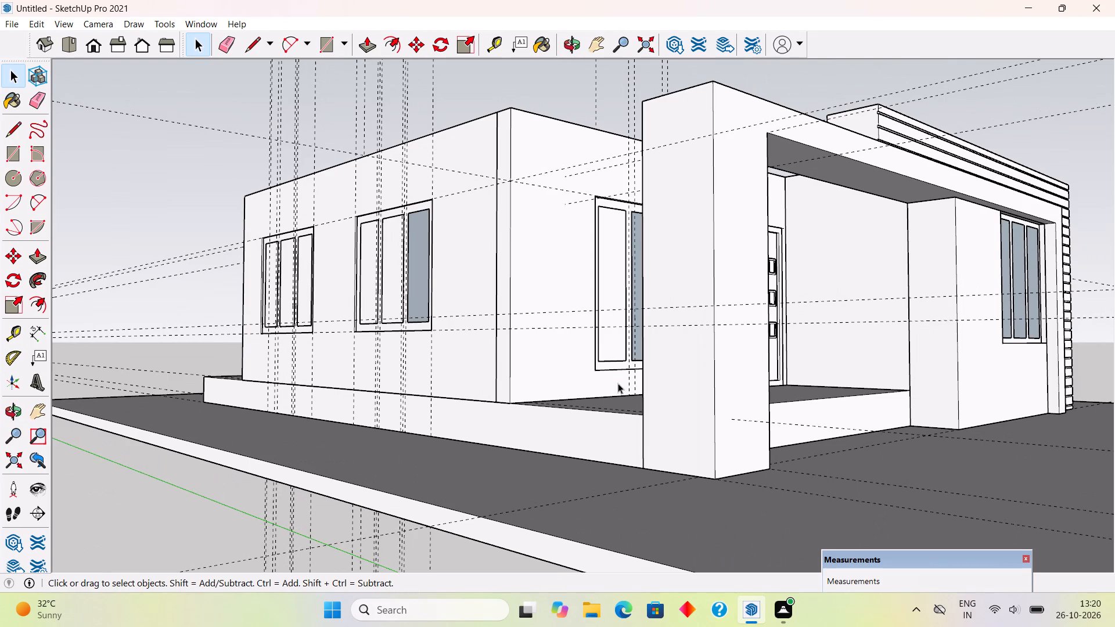
scroll(618, 383, "down", 11)
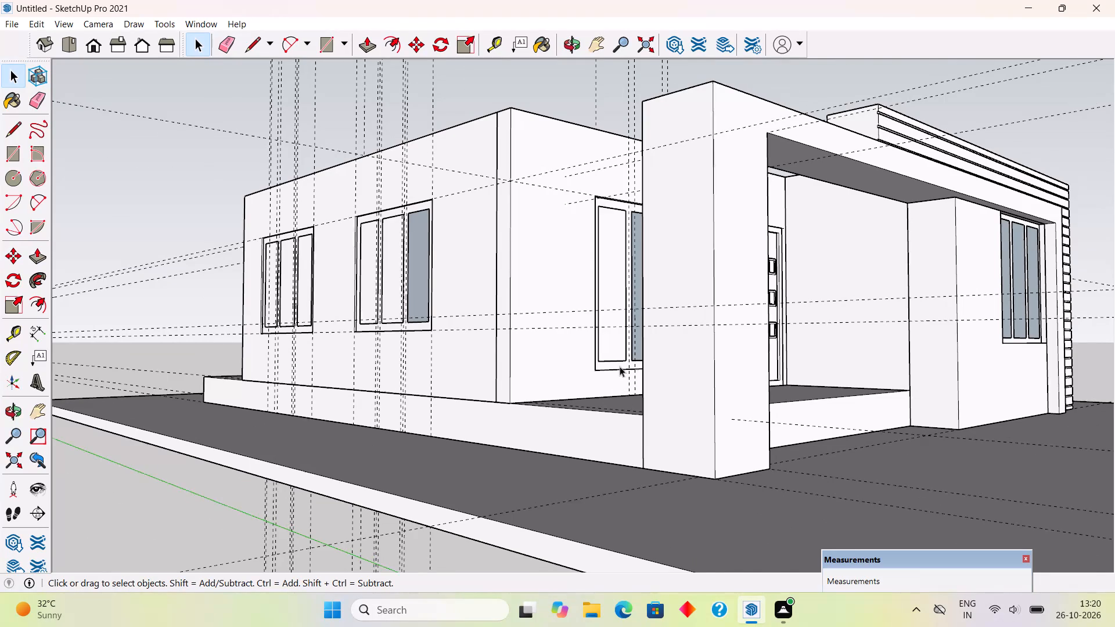
scroll(620, 366, "down", 4)
scroll(580, 223, "up", 3)
middle_click_drag(699, 305, 700, 321)
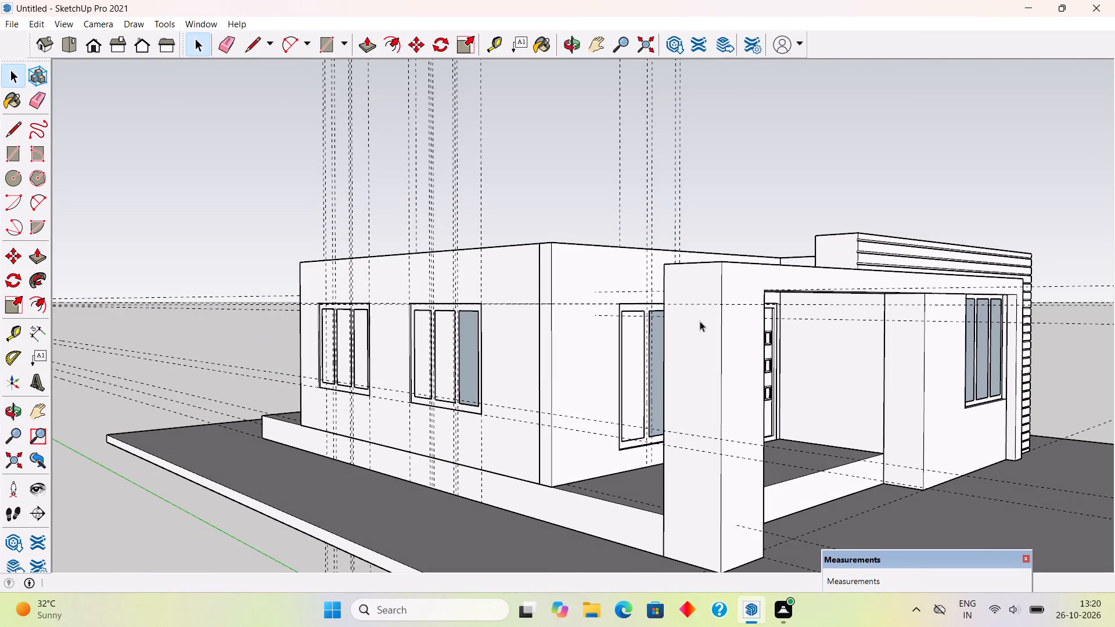
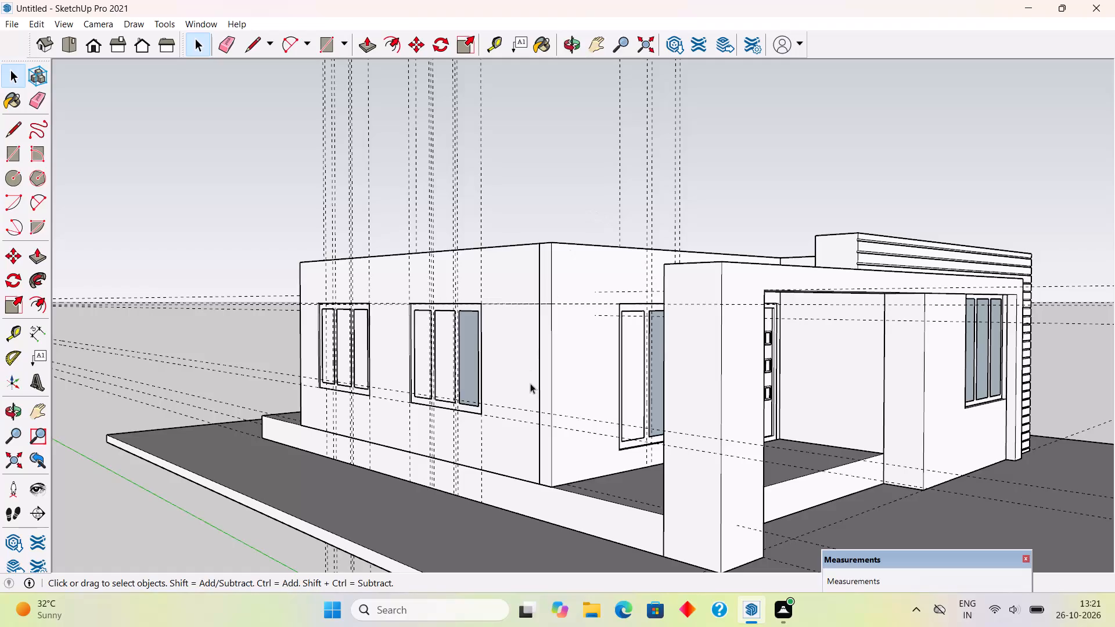
Inside the group of the side wall with the two windows, extend the wall's free end face outward by 1'.
scroll(476, 336, "down", 6)
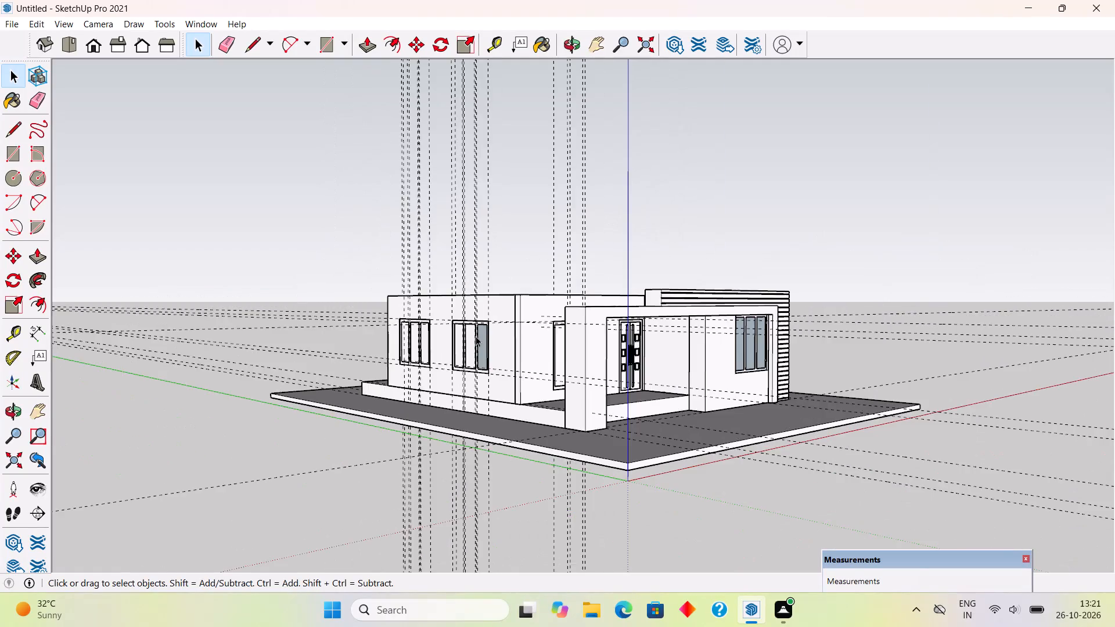
middle_click_drag(553, 419, 894, 442)
middle_click_drag(138, 319, 392, 367)
scroll(401, 367, "down", 4)
middle_click_drag(427, 469, 587, 419)
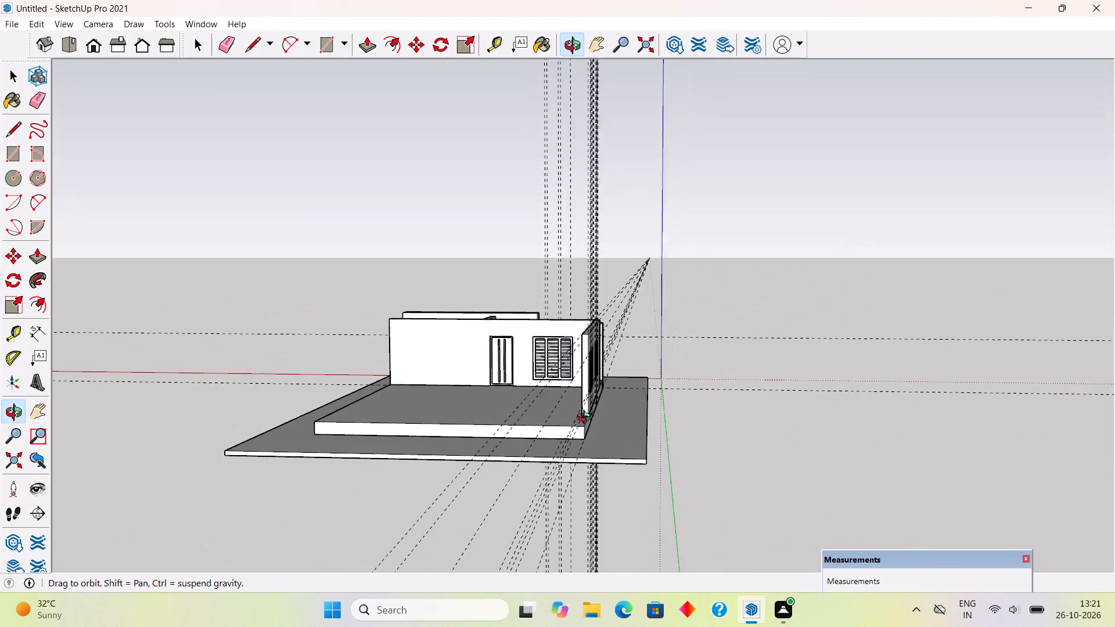
middle_click_drag(587, 419, 802, 403)
scroll(694, 438, "up", 3)
middle_click_drag(656, 395, 654, 481)
scroll(688, 489, "up", 2)
middle_click_drag(640, 344, 89, 337)
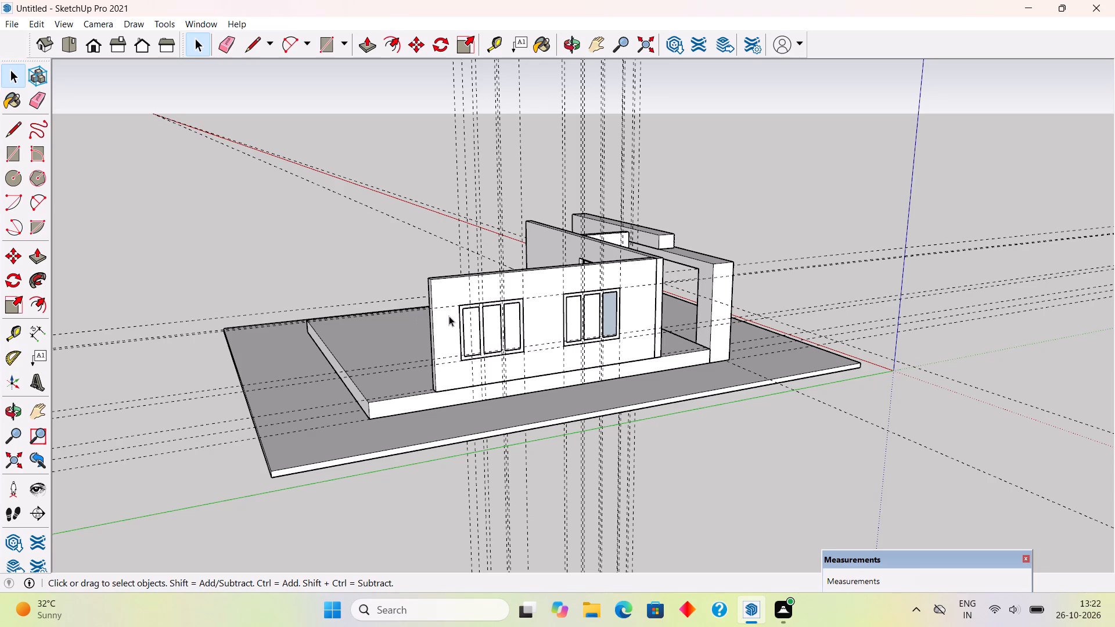
left_click(488, 327)
triple_click(459, 284)
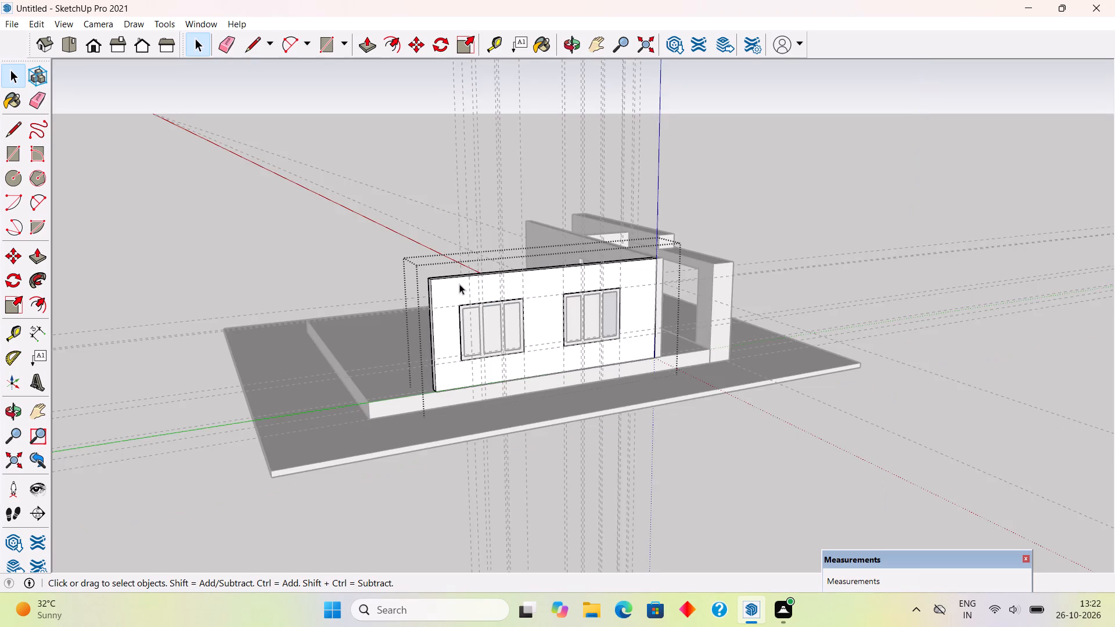
scroll(430, 374, "up", 5)
scroll(476, 427, "up", 5)
middle_click_drag(474, 411, 559, 402)
key("p")
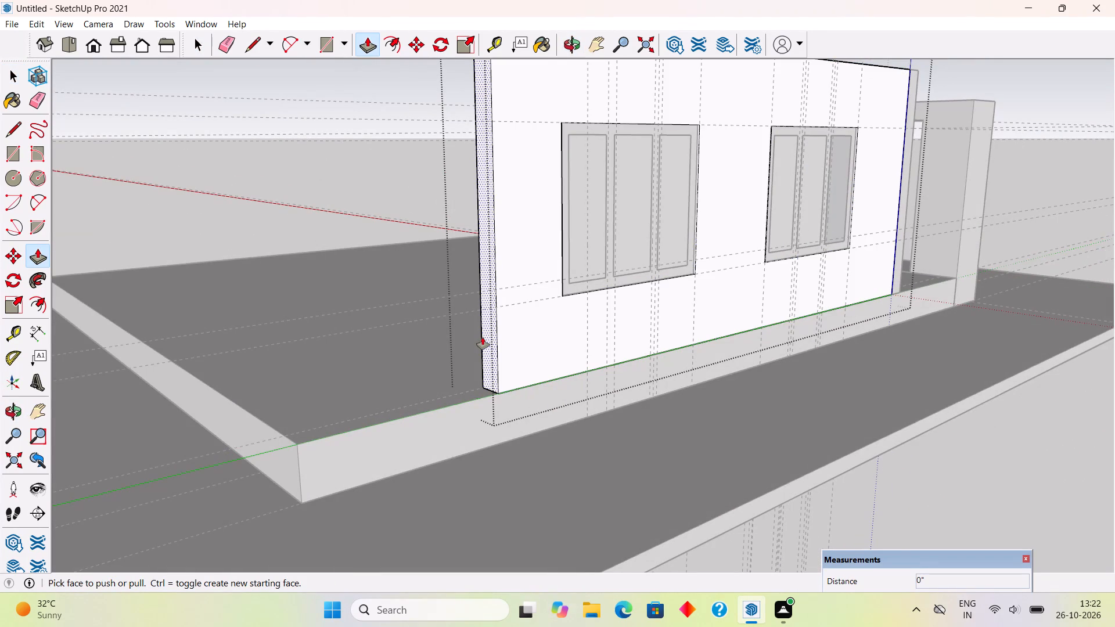
left_click(483, 337)
type("1'")
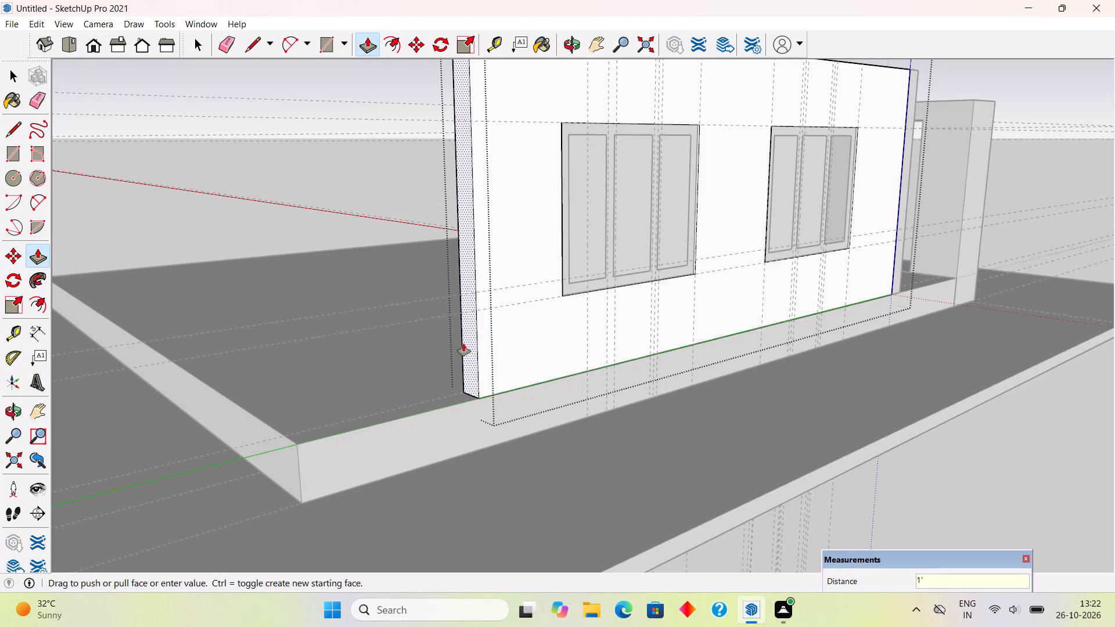
key("Return")
key("space")
scroll(488, 380, "down", 5)
left_click(1041, 462)
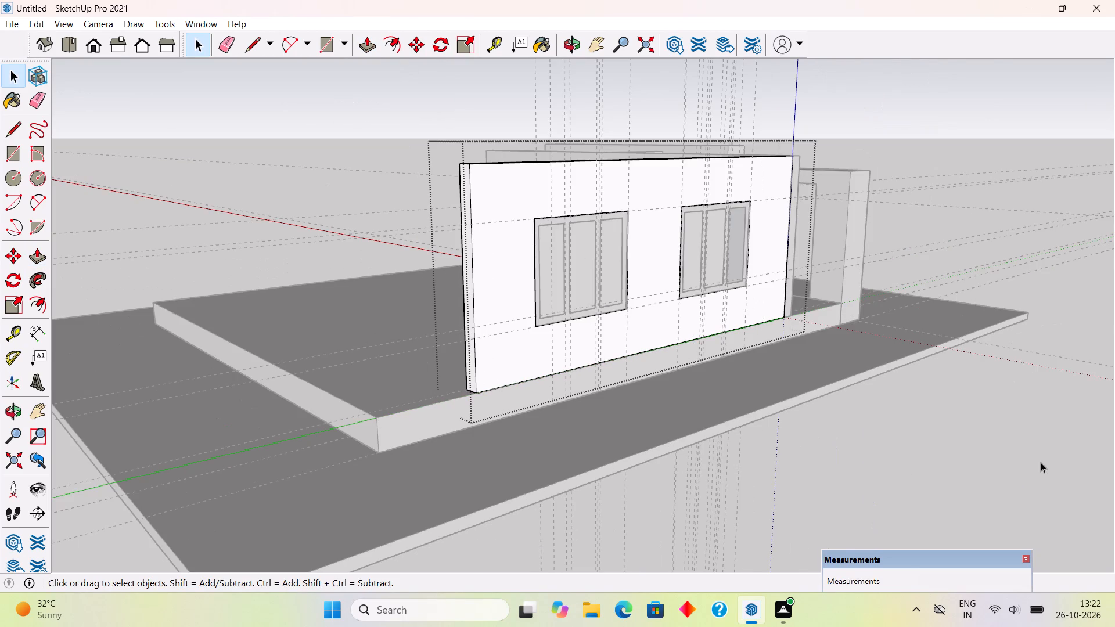
Place a guide parallel to the slab's rear edge at the extended wall's end corner, plus a second guide 9" inward.
middle_click_drag(506, 359, 517, 460)
key("t")
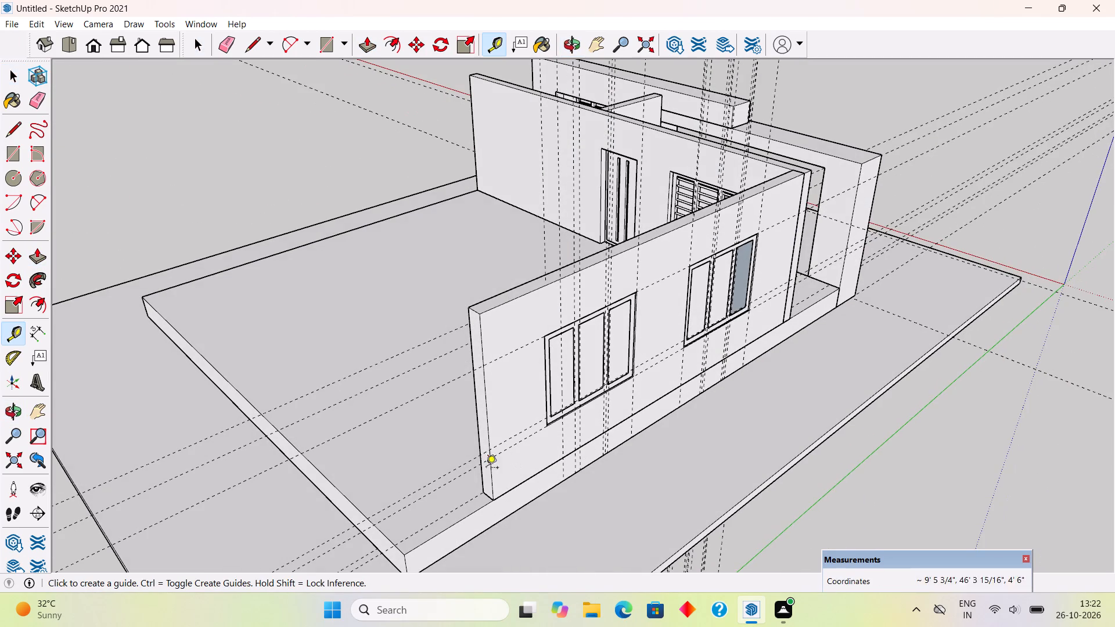
left_click(349, 498)
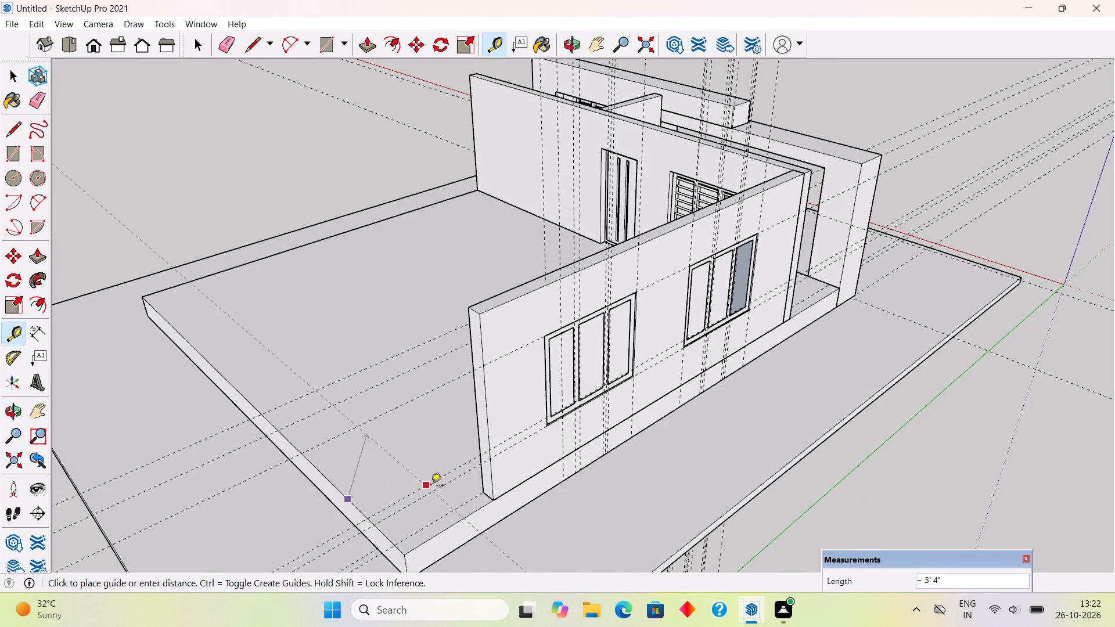
left_click(485, 491)
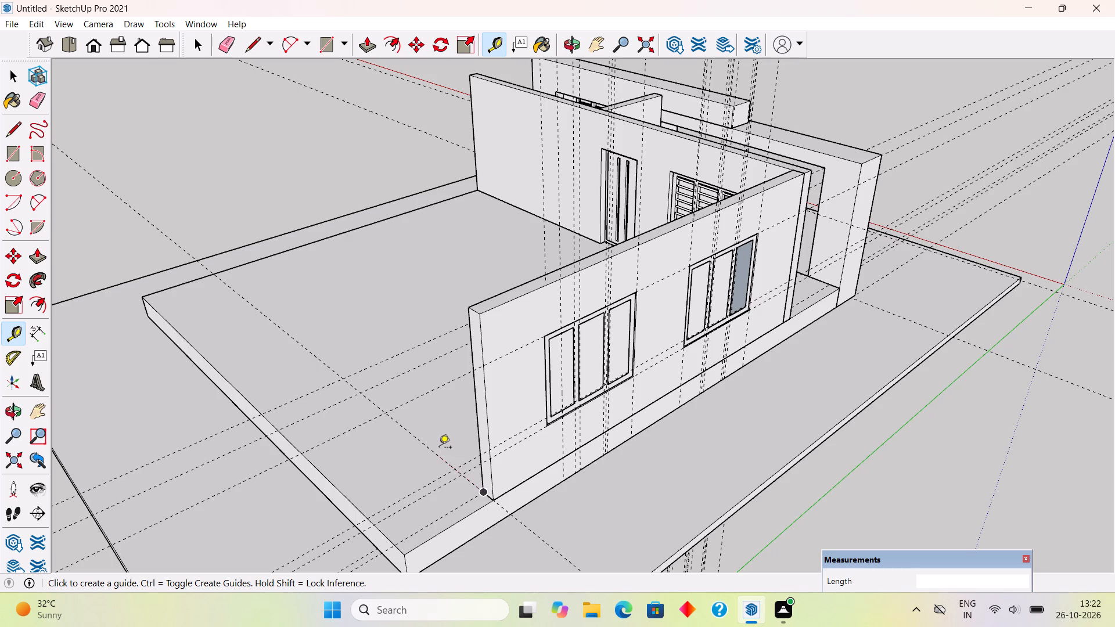
left_click(431, 444)
middle_click_drag(446, 430, 556, 463)
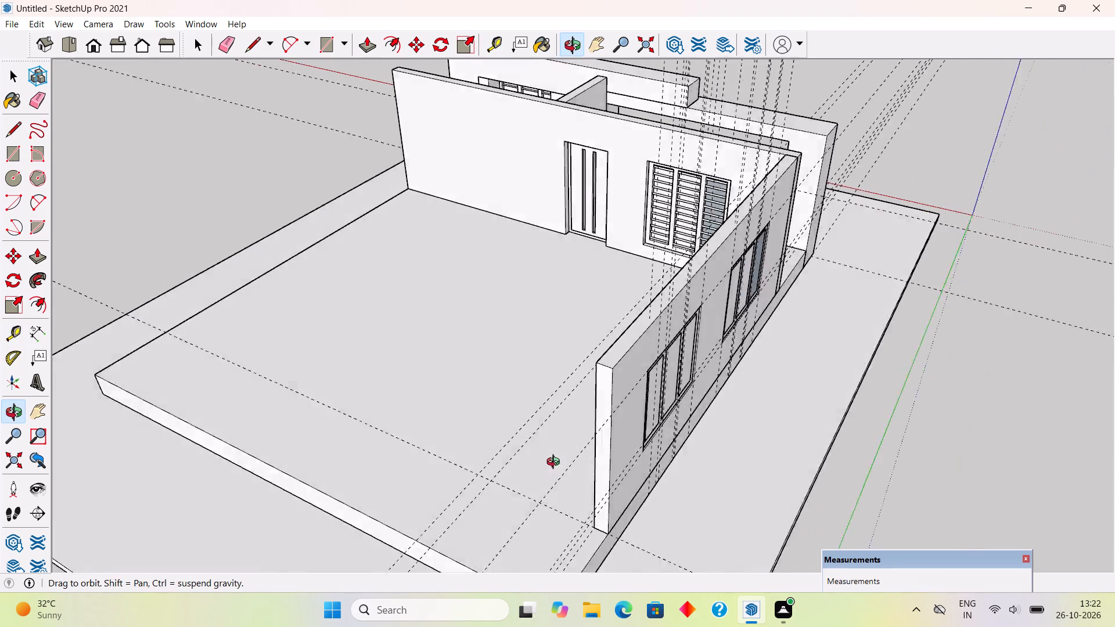
middle_click_drag(556, 463, 571, 466)
middle_click_drag(547, 443, 955, 528)
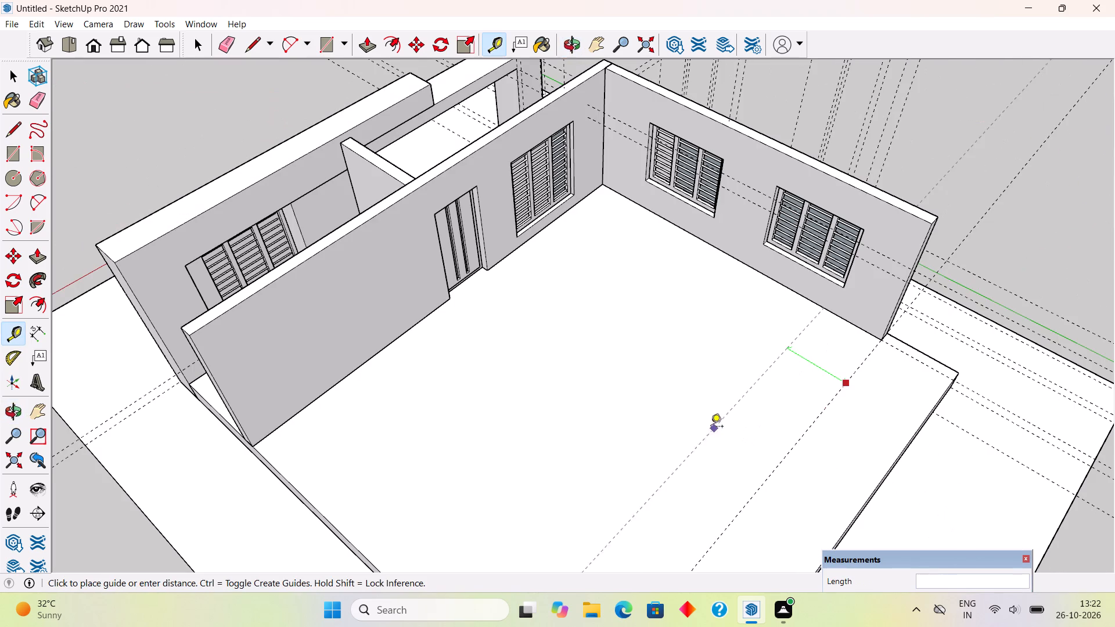
key("9")
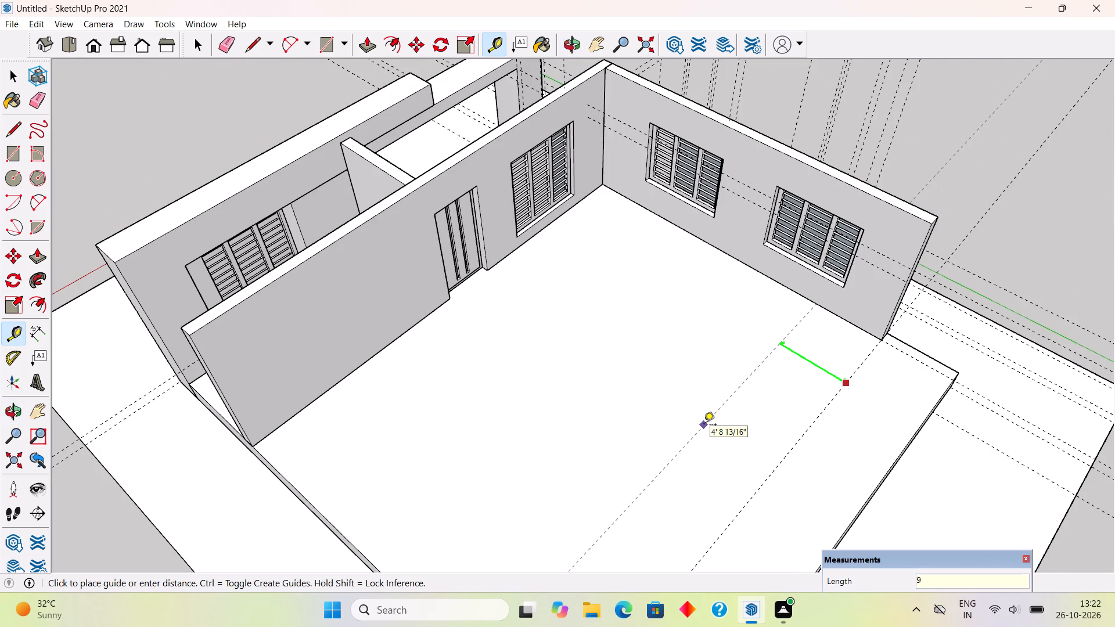
key("shift+quotedbl")
key("Return")
Draw a 31' 1" by 9" rectangle between the two guides across the slab and extrude it 10' as the rear wall.
key("r")
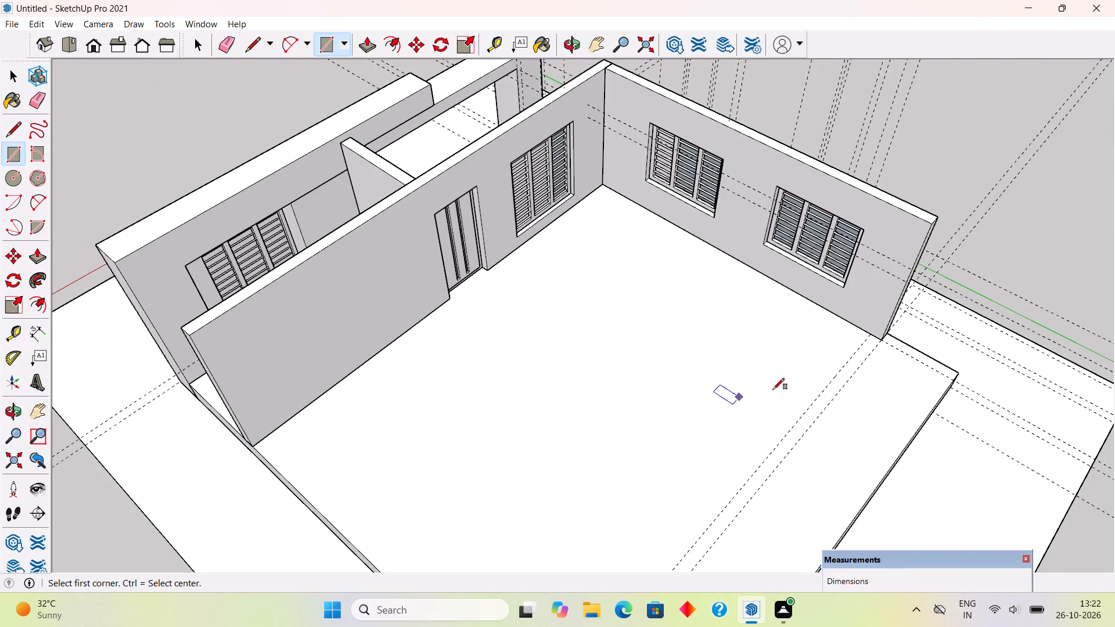
left_click(869, 336)
scroll(869, 336, "down", 5)
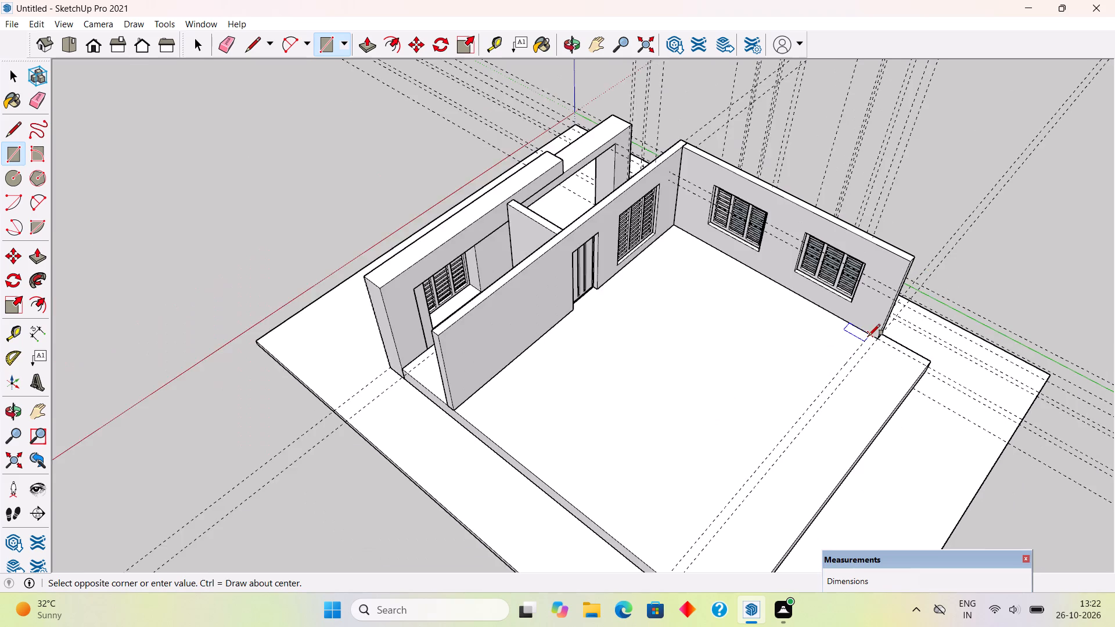
scroll(684, 554, "up", 4)
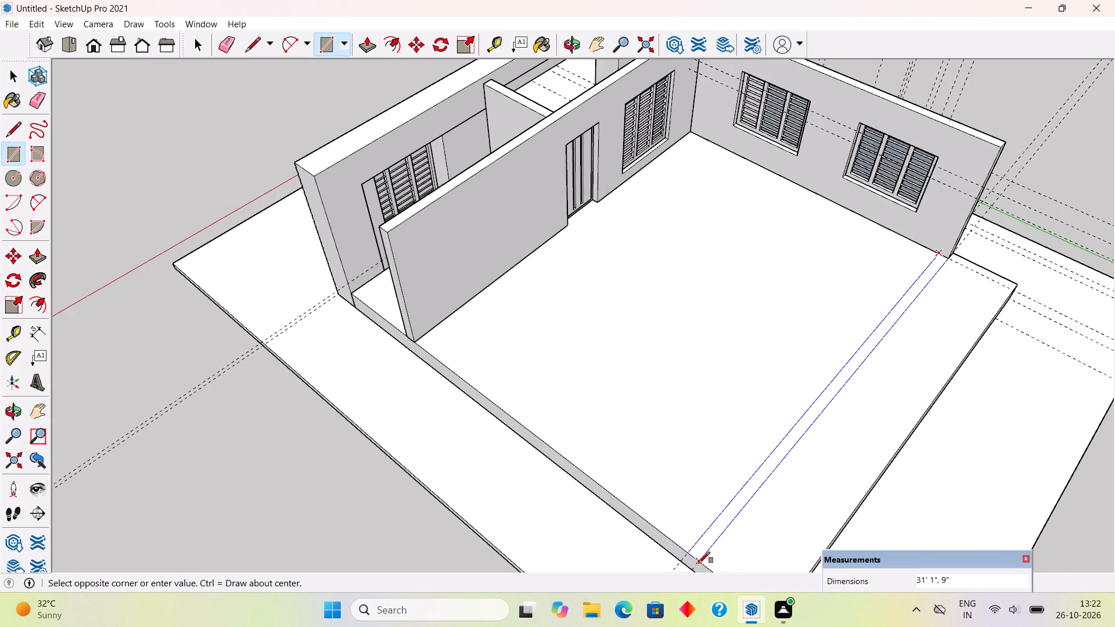
left_click(699, 563)
key("p")
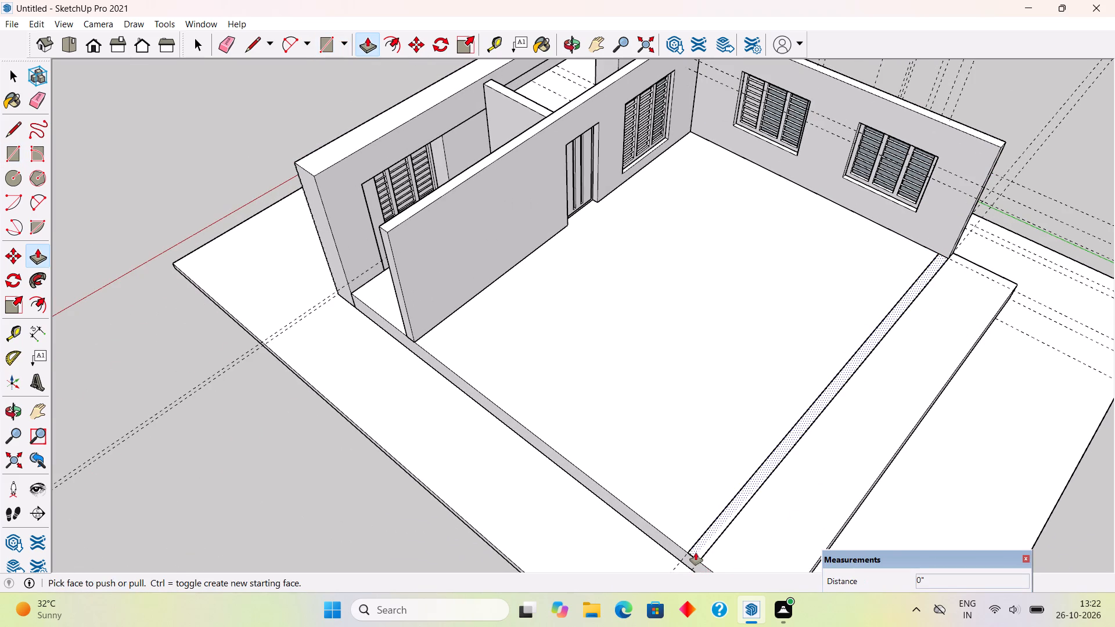
left_click(696, 553)
left_click(386, 231)
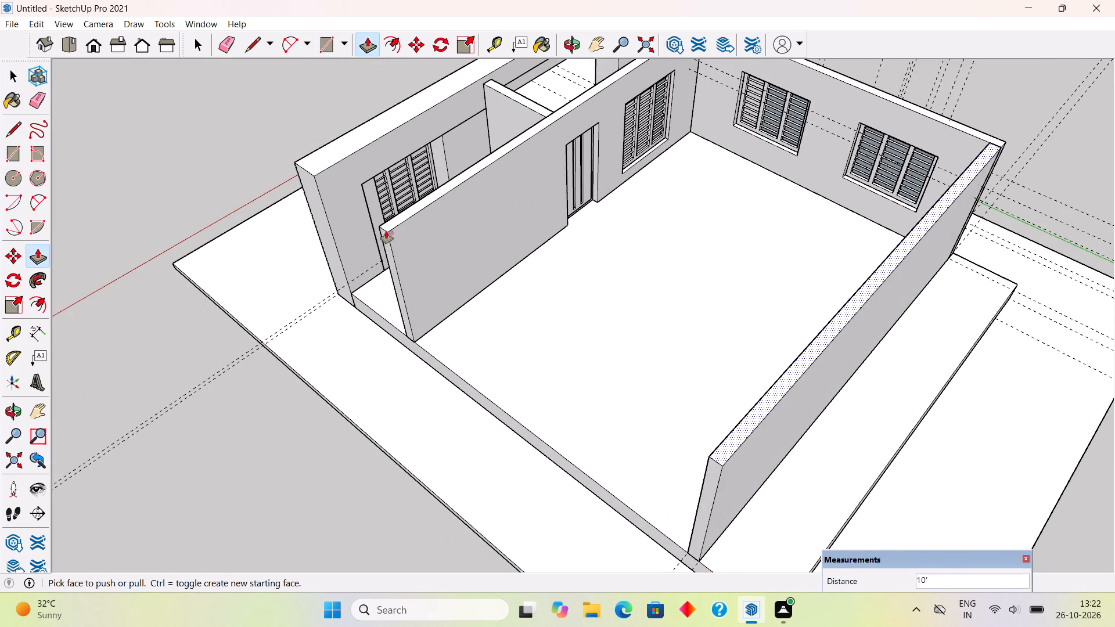
Select the whole new rear wall and make it a group.
key("space")
triple_click(726, 470)
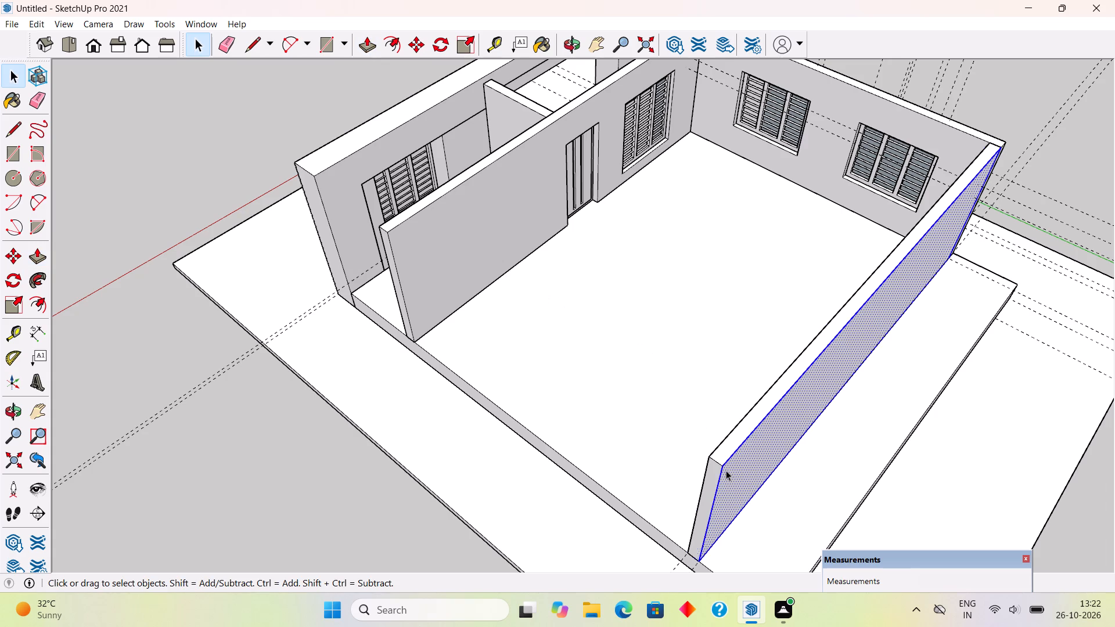
right_click(726, 470)
left_click(751, 371)
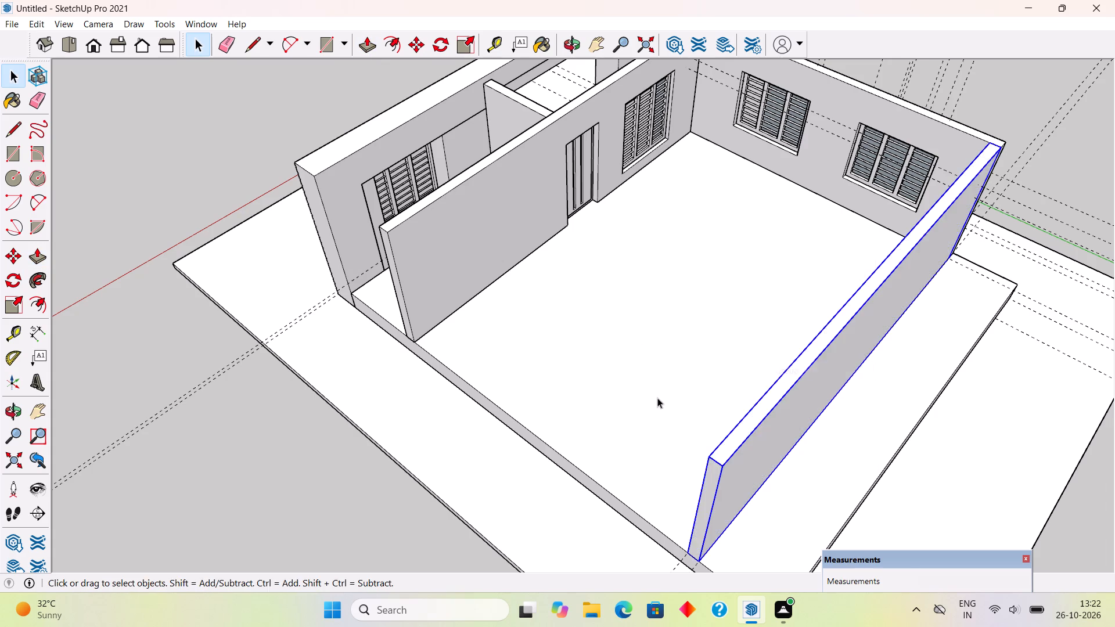
Place a guide 9" inward from the slab's open side edge, between the door wall and the new rear wall.
middle_click_drag(834, 380, 973, 343)
scroll(734, 452, "up", 3)
middle_click_drag(735, 453, 745, 480)
key("t")
left_click(731, 449)
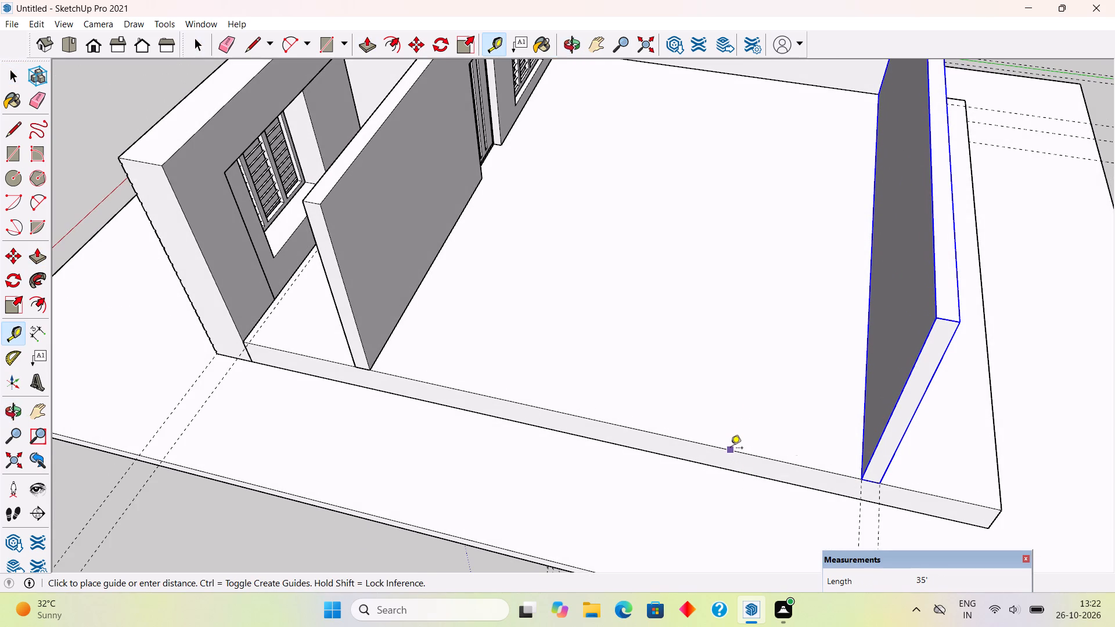
key("9")
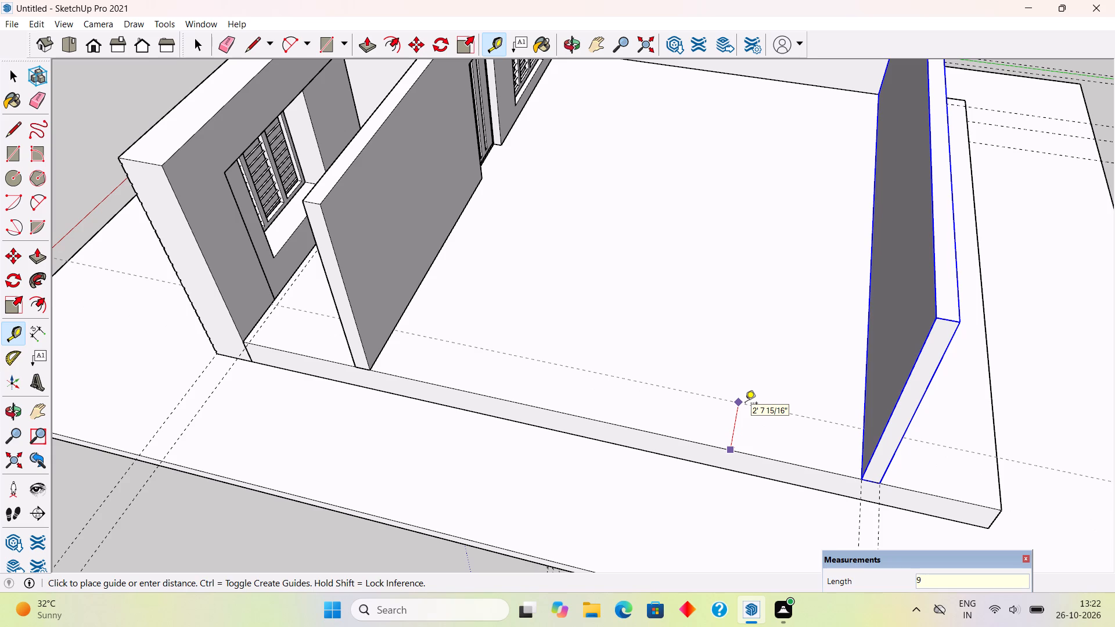
key("shift+quotedbl")
key("Return")
Draw a 9" wide rectangle from the door wall to the rear wall along the slab edge and extrude it to the rear wall's height.
key("r")
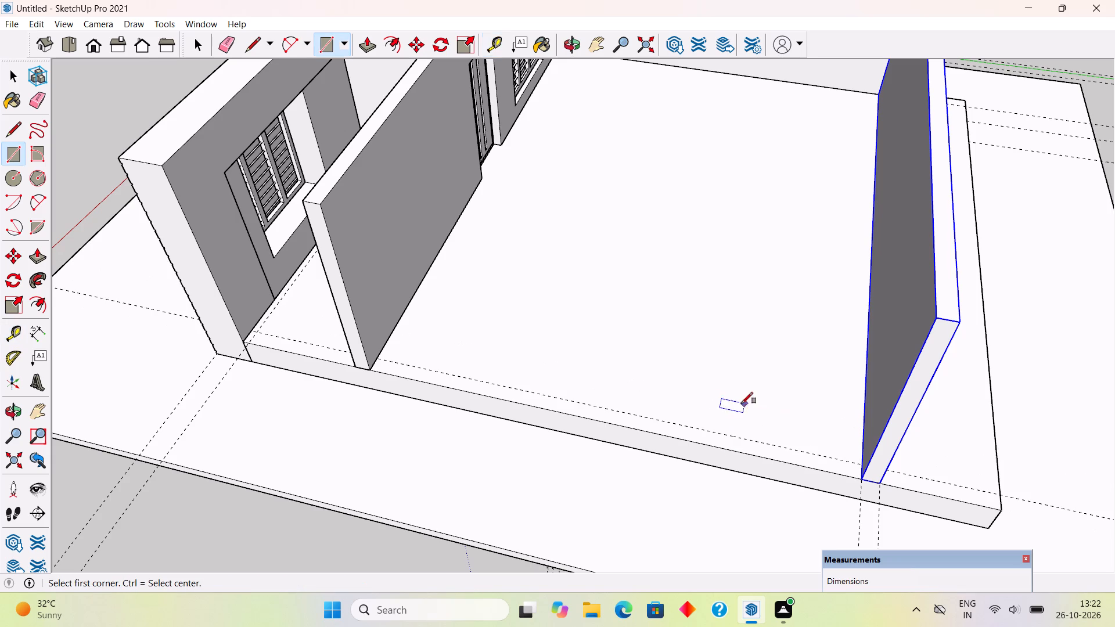
left_click(375, 356)
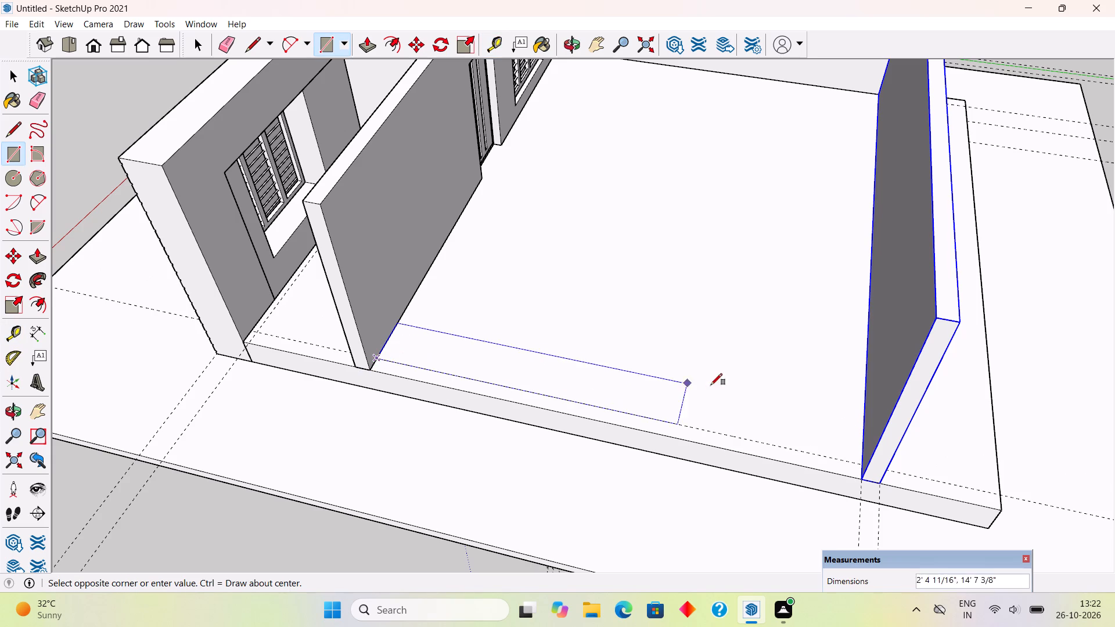
left_click(869, 482)
key("p")
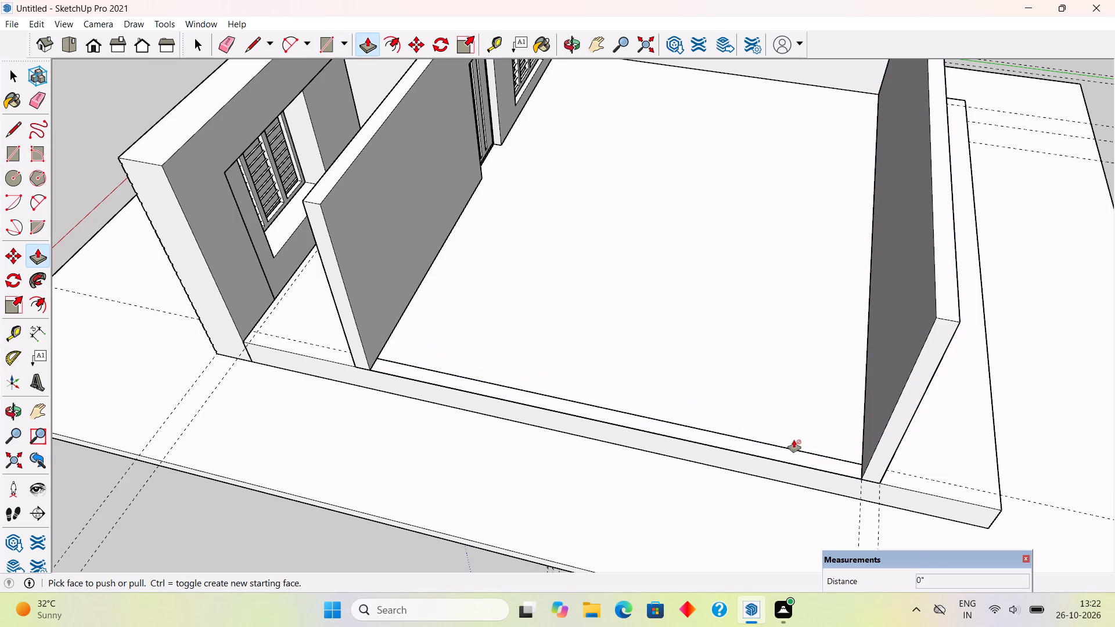
left_click(801, 458)
left_click(948, 305)
Select the whole new side wall and make it a group.
key("space")
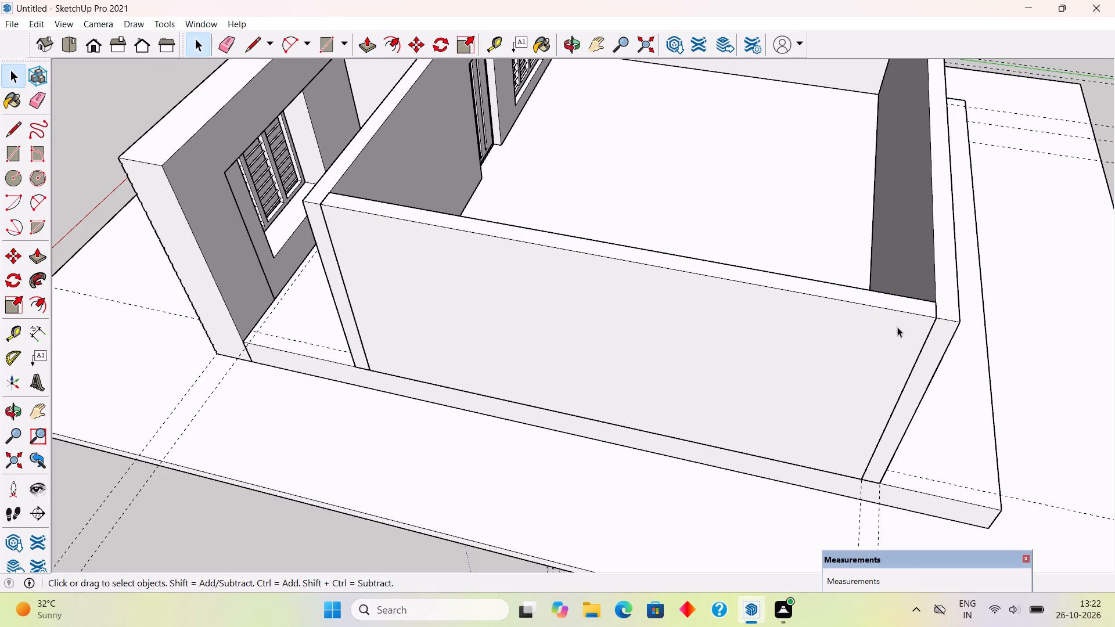
triple_click(897, 327)
left_click(897, 327)
right_click(897, 327)
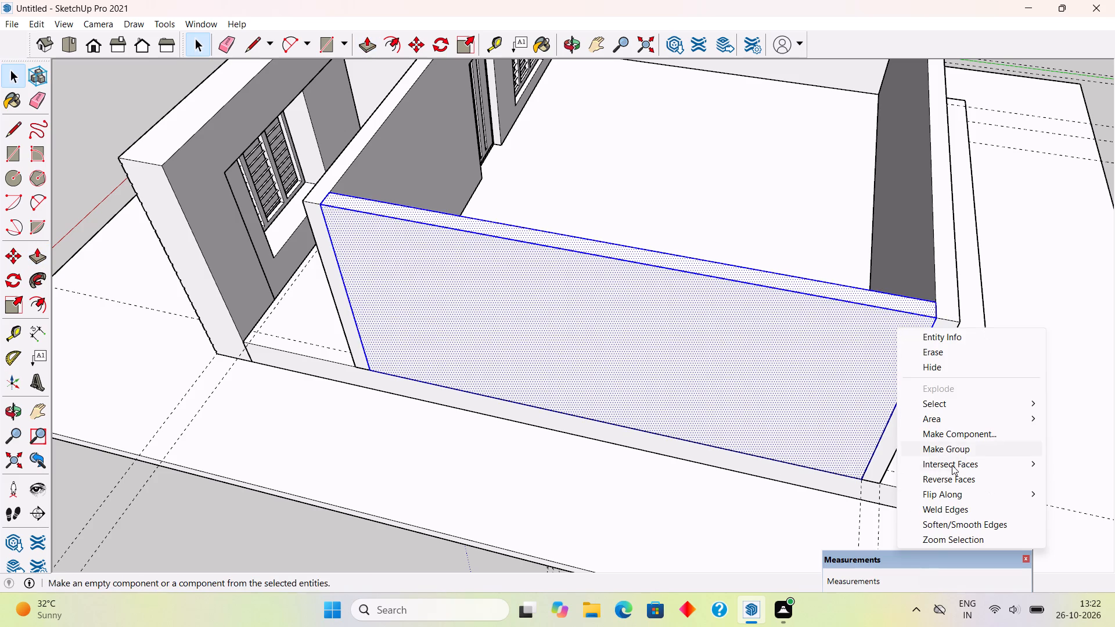
left_click(947, 448)
scroll(947, 447, "down", 2)
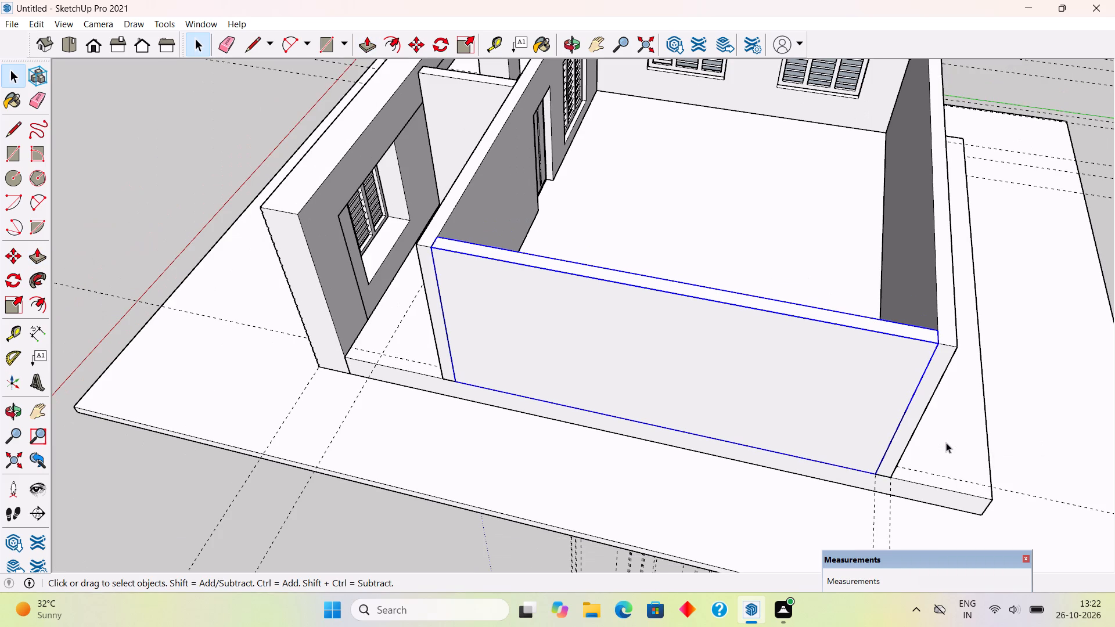
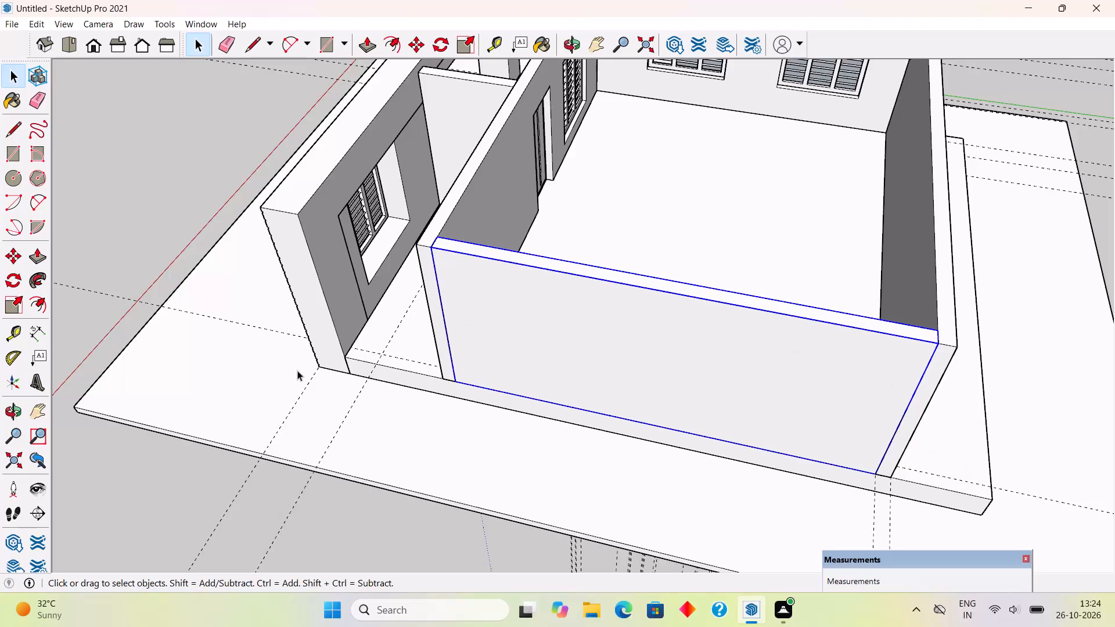
Push/Pull the outer end face of the front porch frame's wide pillar outward by 2'.
middle_click_drag(382, 385, 510, 327)
scroll(542, 327, "down", 4)
scroll(466, 400, "down", 5)
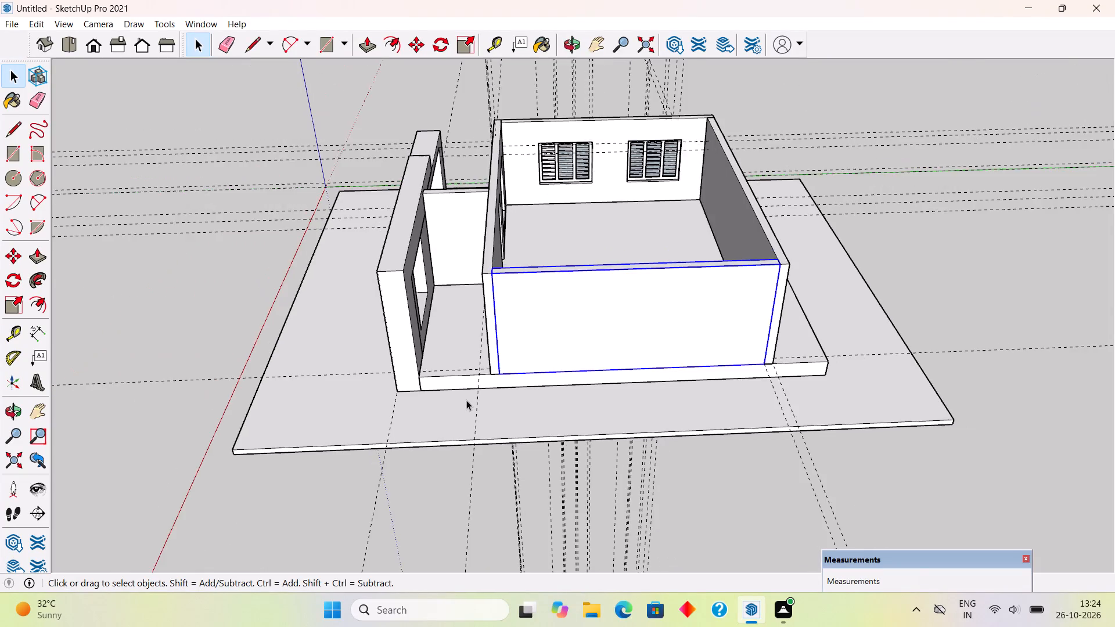
middle_click_drag(524, 418, 945, 336)
left_click(877, 339)
middle_click_drag(276, 328, 454, 333)
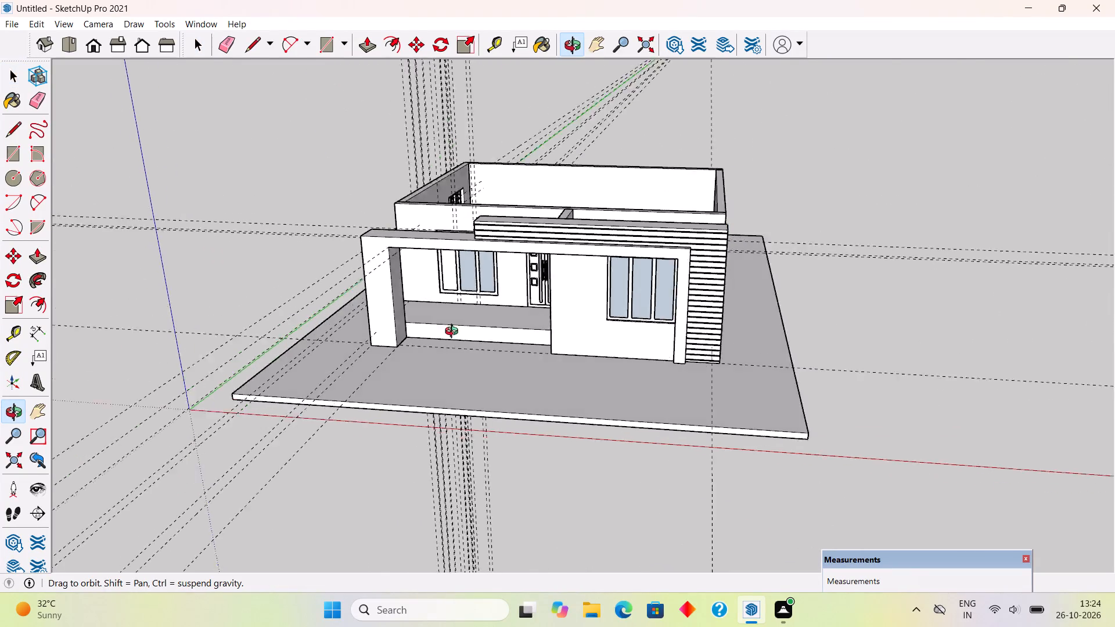
middle_click_drag(454, 333, 753, 333)
scroll(654, 318, "up", 3)
middle_click_drag(577, 367, 550, 372)
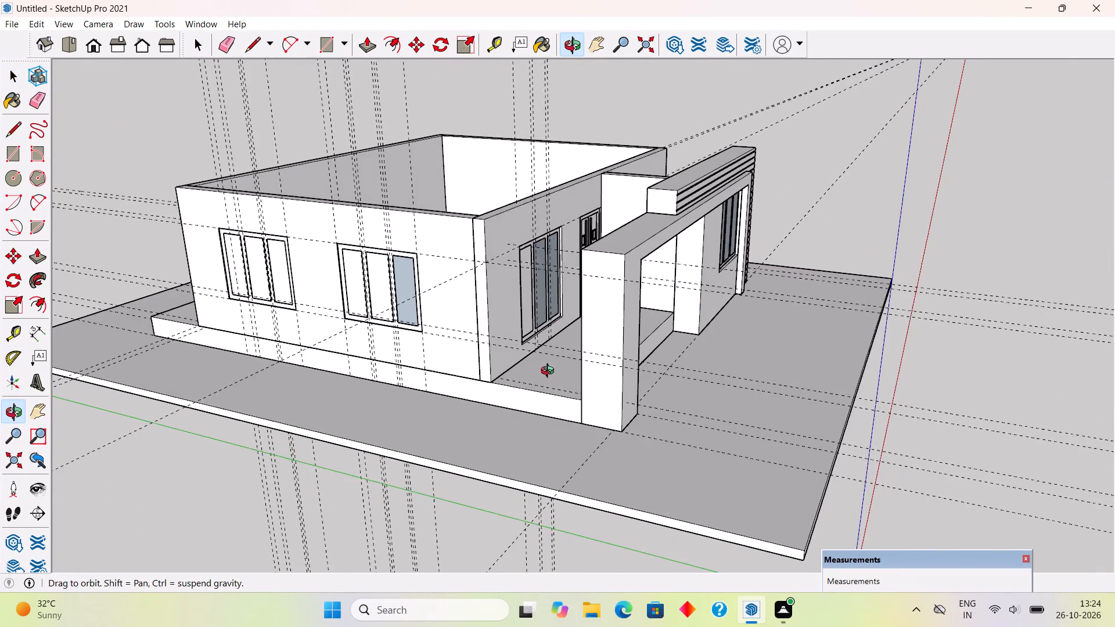
middle_click_drag(550, 372, 546, 389)
triple_click(606, 407)
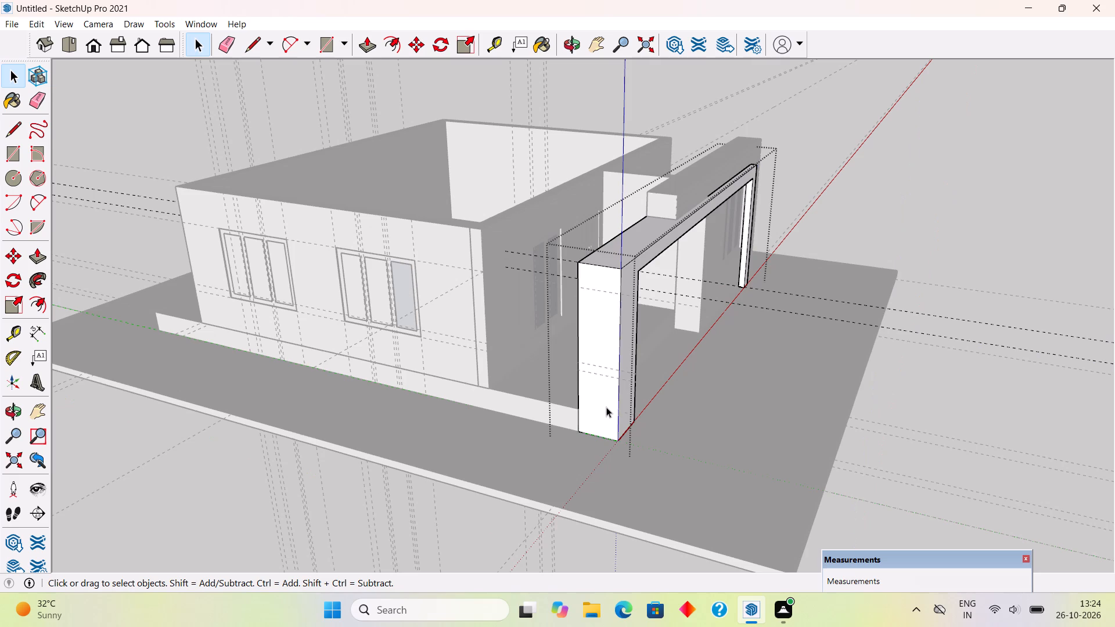
key("p")
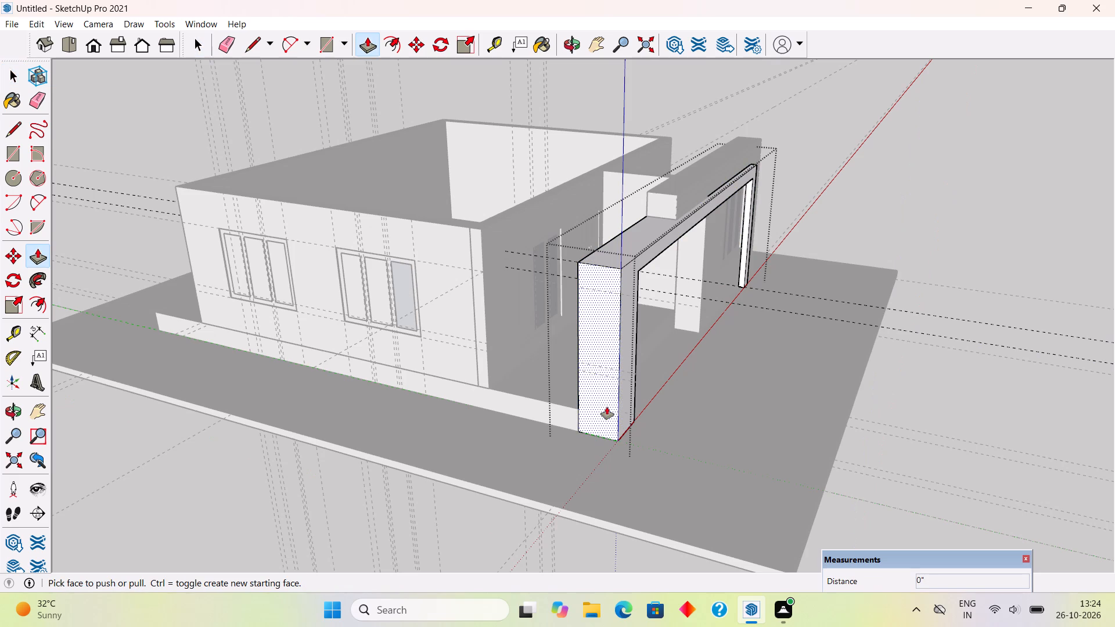
left_click(607, 407)
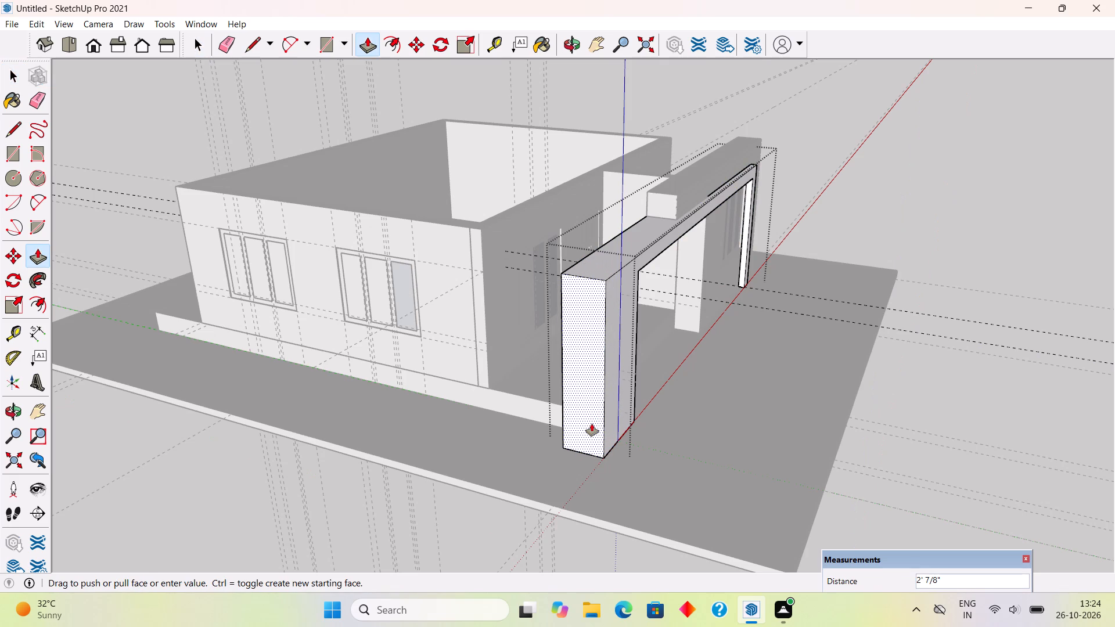
type("2'")
key("Return")
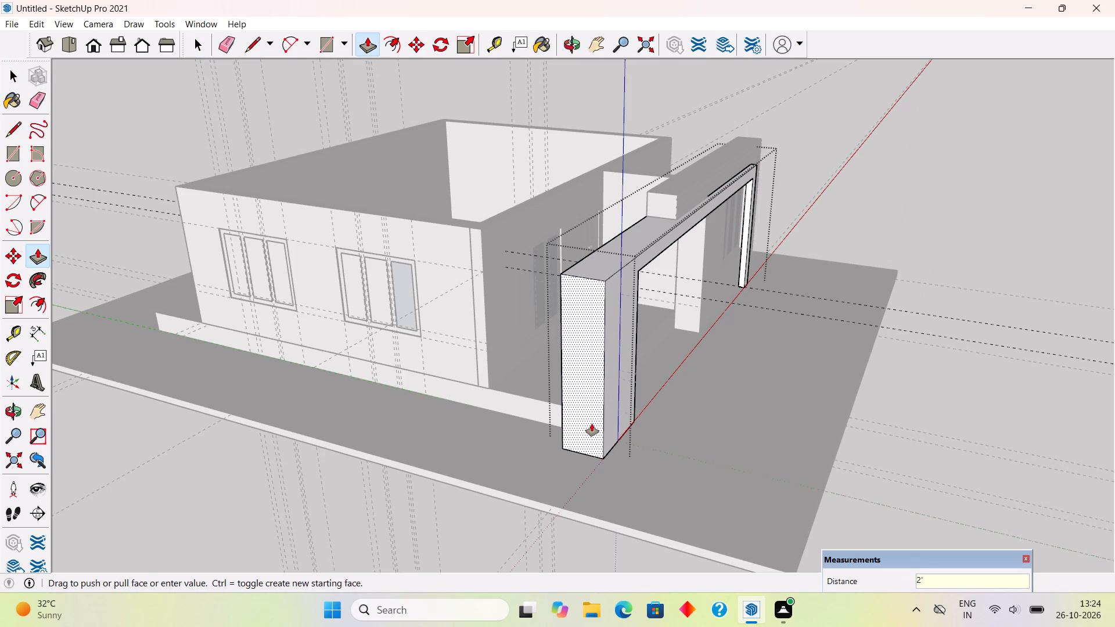
key("space")
left_click(980, 395)
Push the inner face of the porch frame's wide pillar in by 1' to widen the porch opening.
middle_click_drag(855, 380, 450, 273)
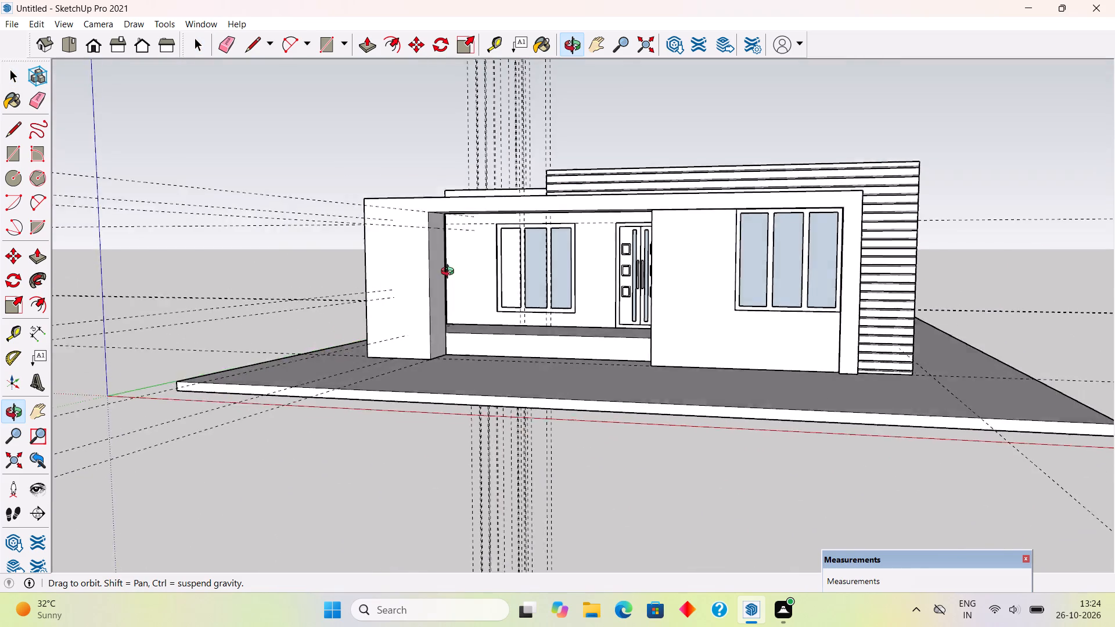
middle_click_drag(450, 273, 640, 247)
scroll(640, 247, "up", 1)
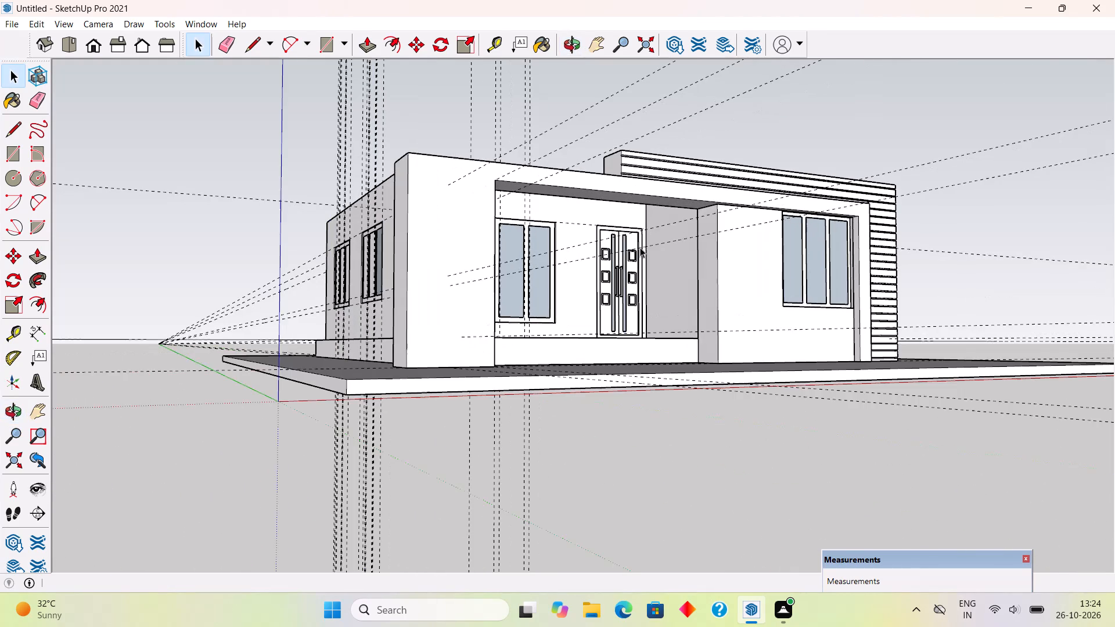
middle_click_drag(563, 270, 539, 283)
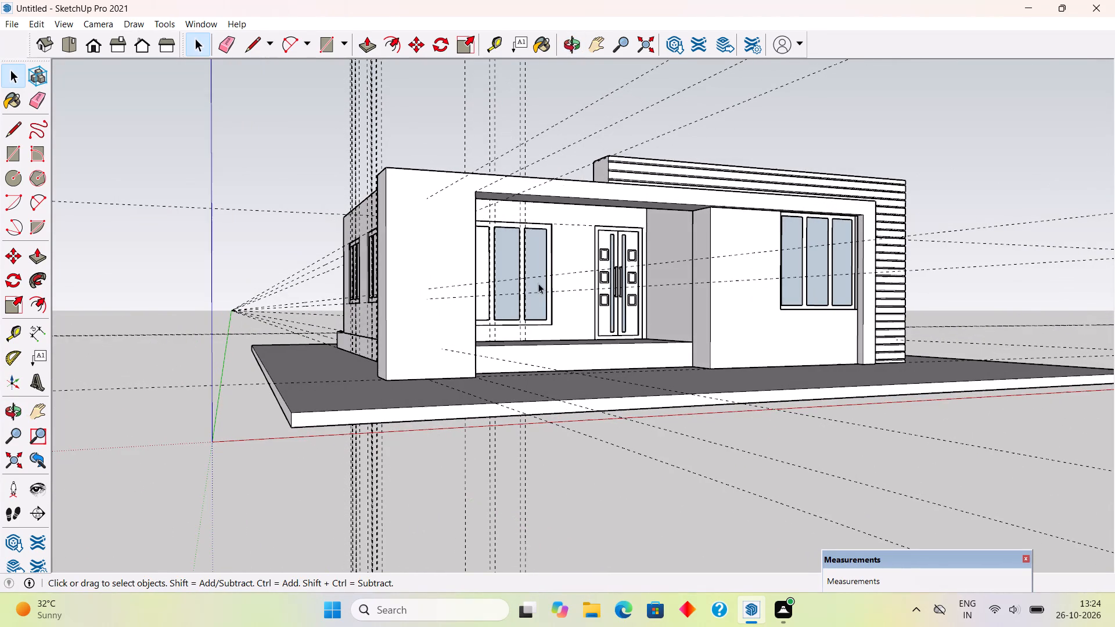
middle_click_drag(493, 319, 224, 348)
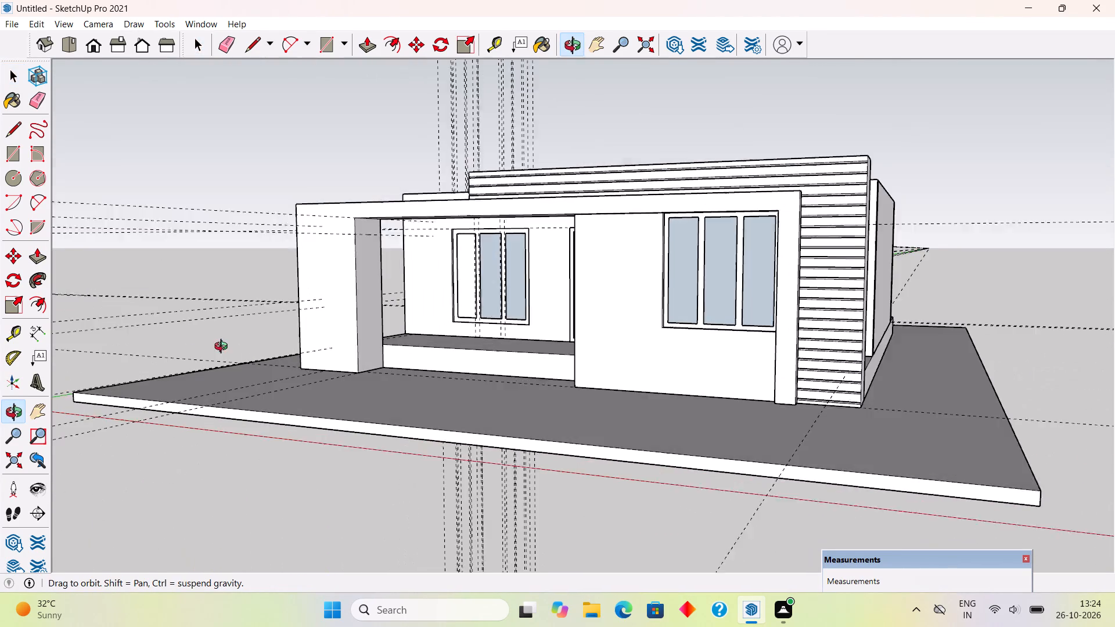
middle_click_drag(224, 348, 223, 348)
scroll(417, 323, "up", 3)
triple_click(358, 301)
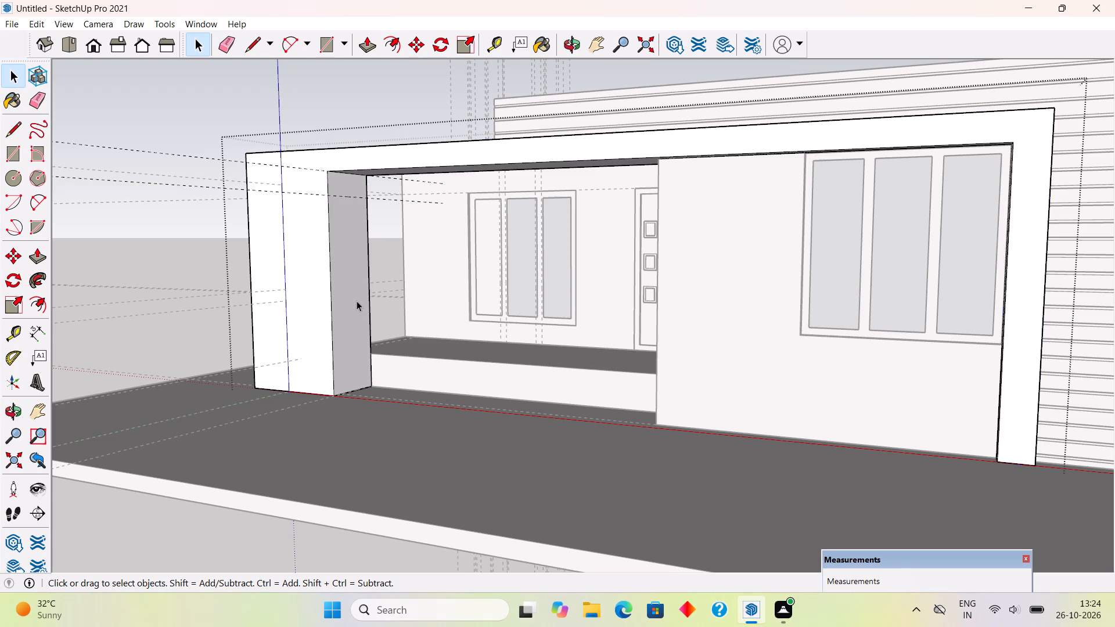
key("1")
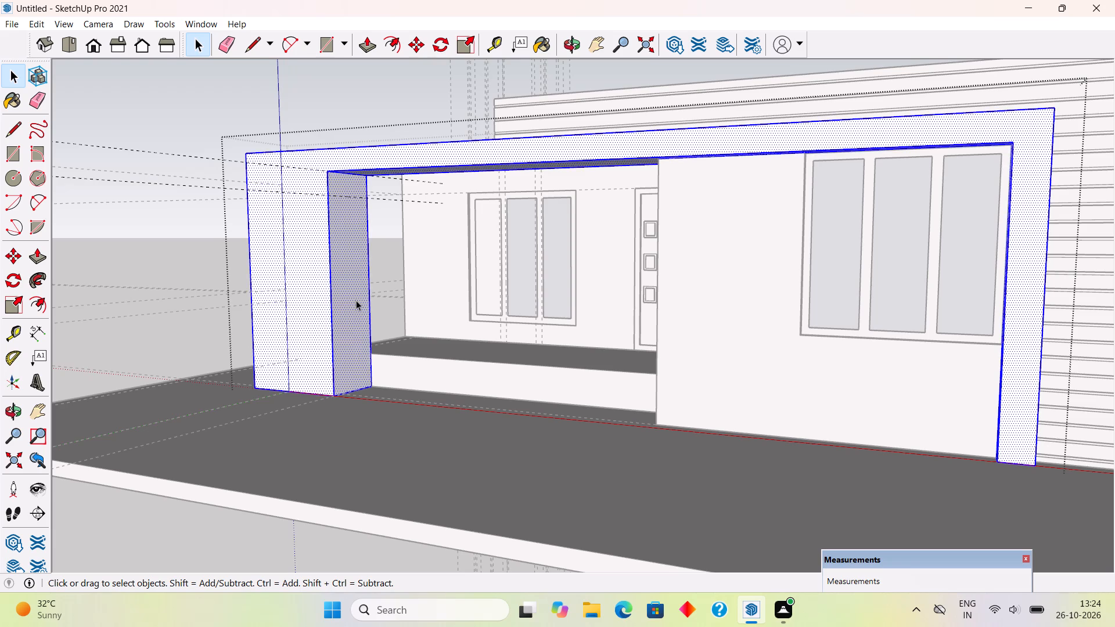
key("p")
left_click(355, 309)
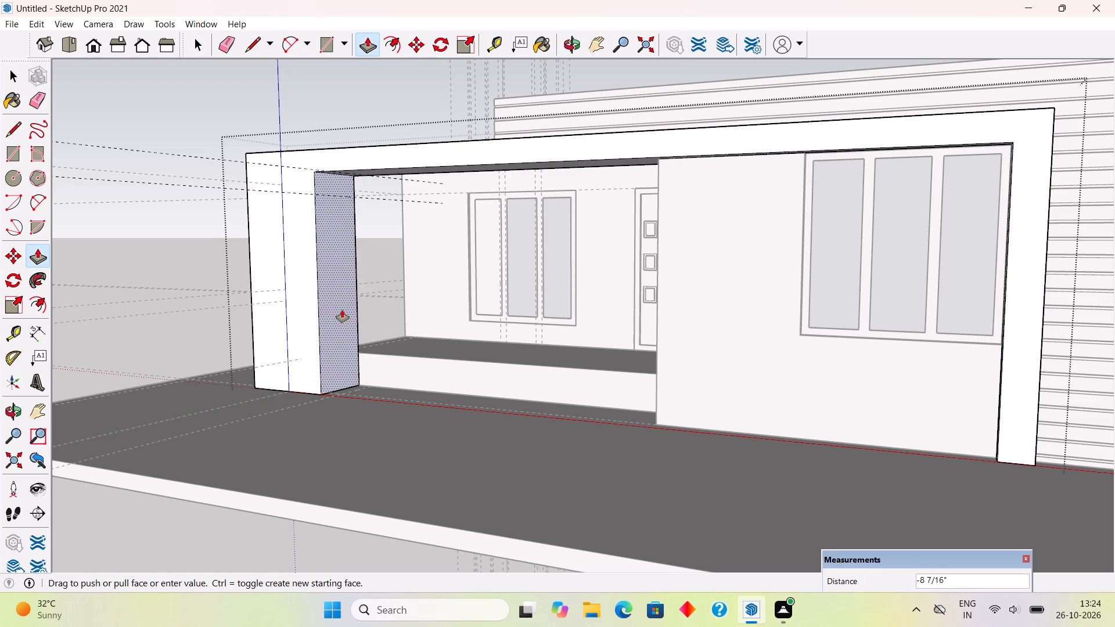
type("1'")
key("Return")
key("space")
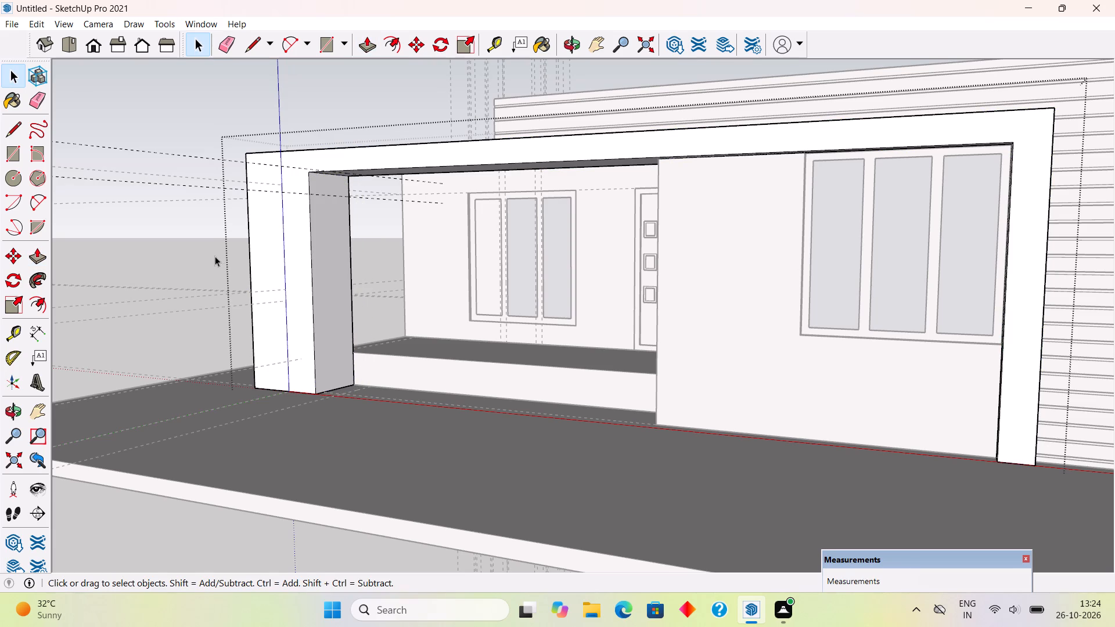
left_click(215, 256)
Place a guide along the slatted beam's lower front edge, running across the top of the porch frame.
middle_click_drag(256, 300, 394, 260)
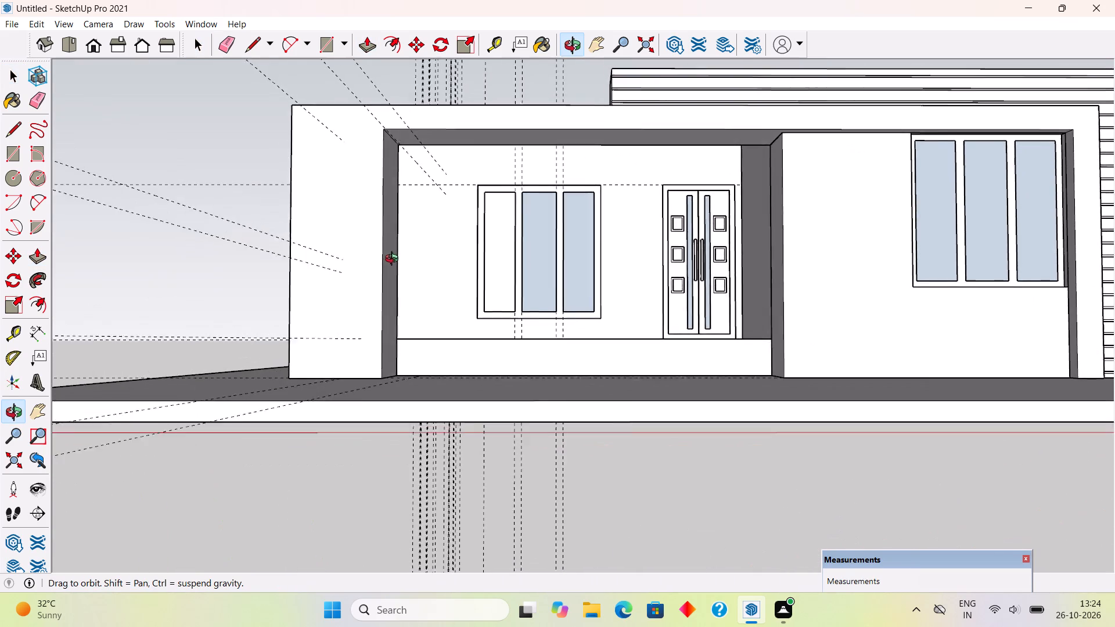
middle_click_drag(394, 260, 407, 281)
scroll(407, 281, "down", 1)
middle_click_drag(440, 270, 548, 283)
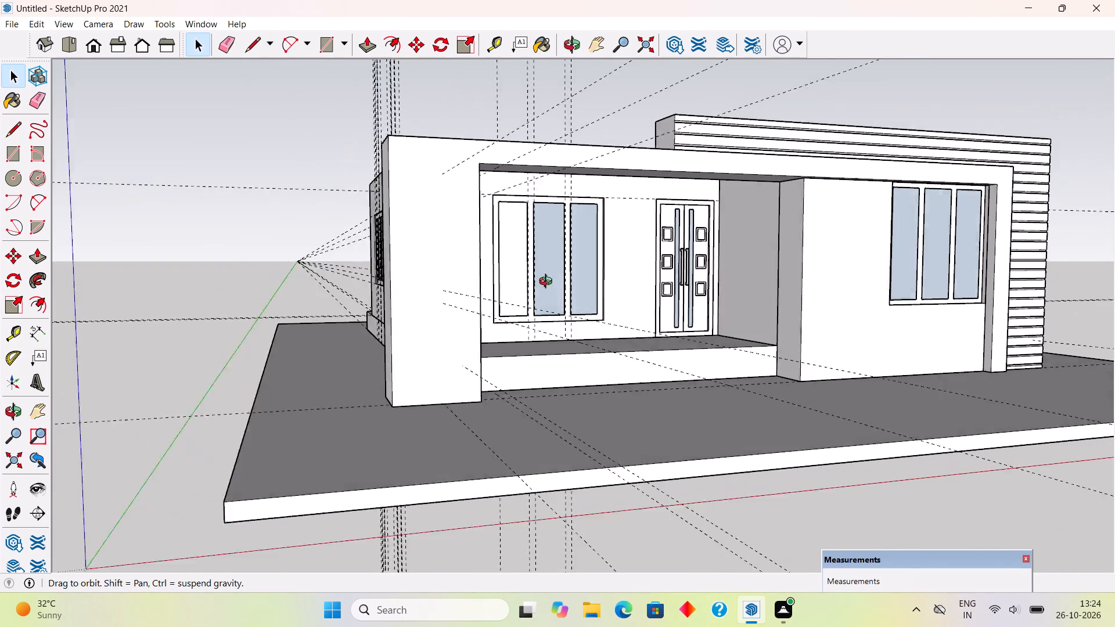
middle_click_drag(548, 283, 596, 294)
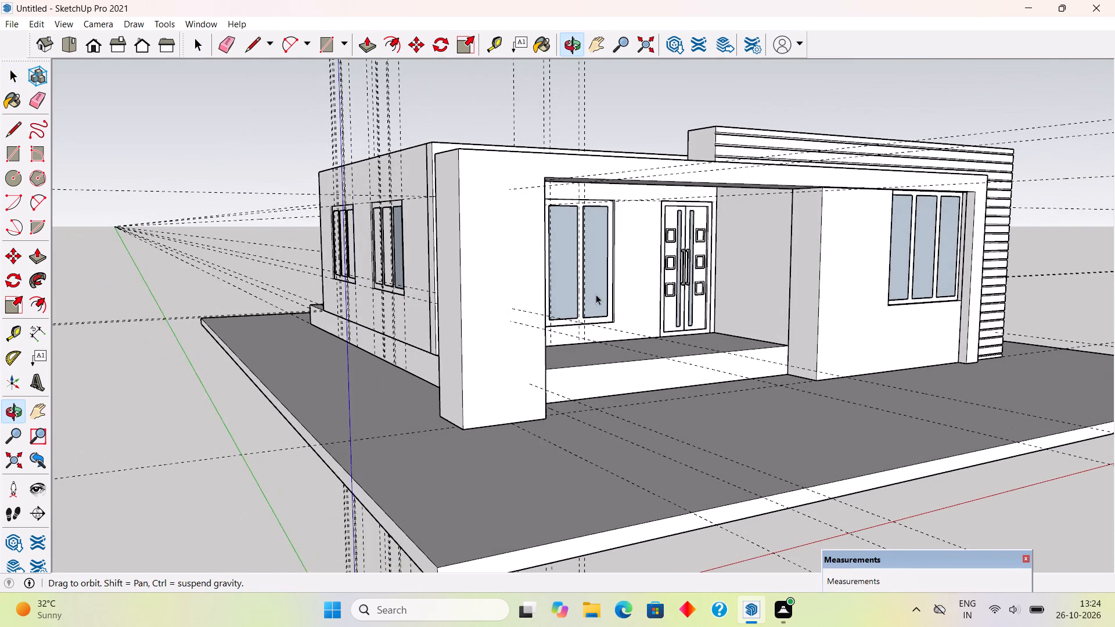
middle_click_drag(596, 309, 601, 437)
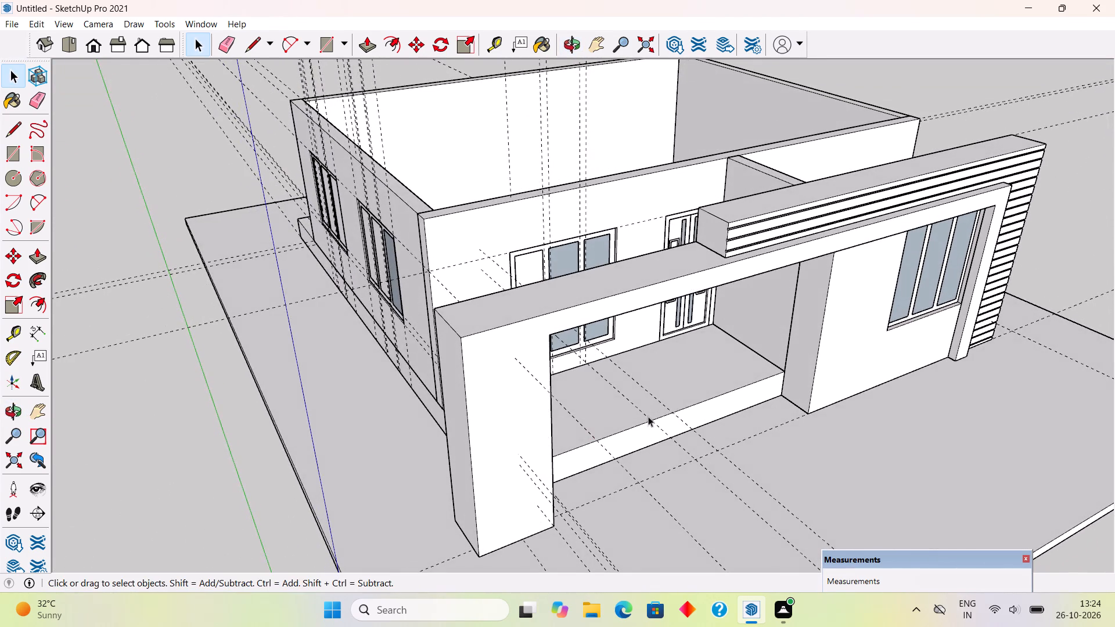
middle_click_drag(751, 320, 600, 422)
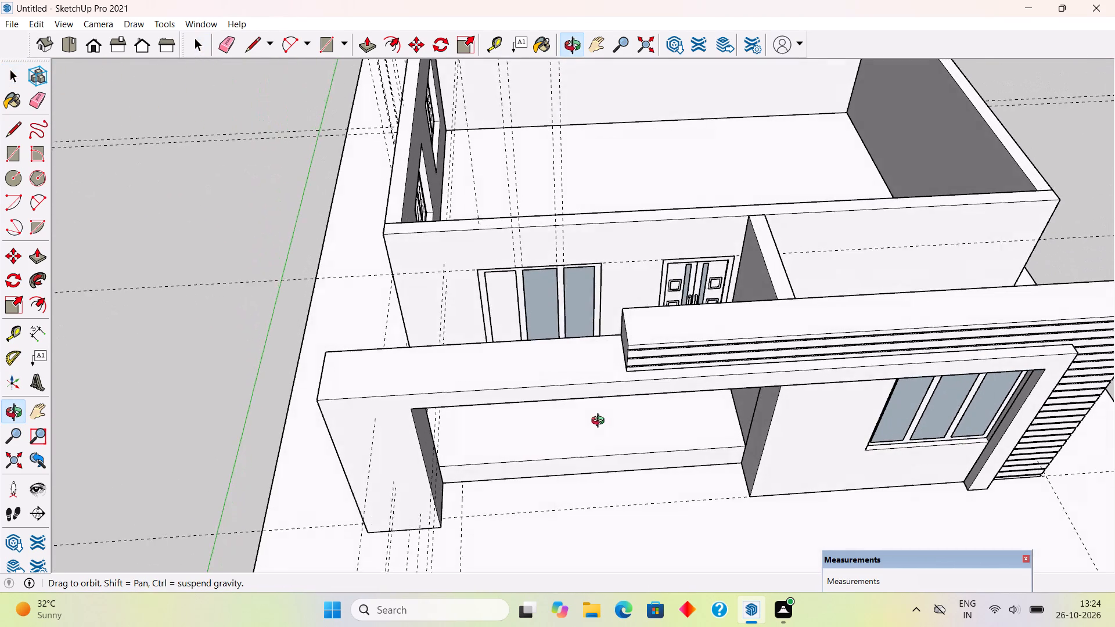
middle_click_drag(600, 422, 598, 424)
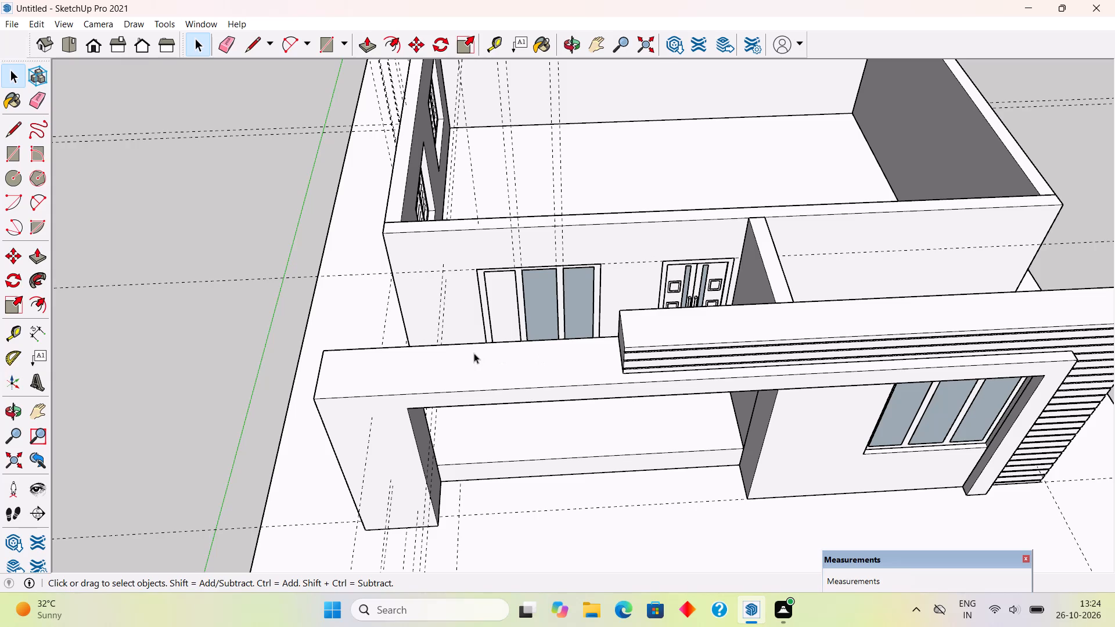
middle_click_drag(490, 323, 494, 343)
scroll(926, 399, "up", 5)
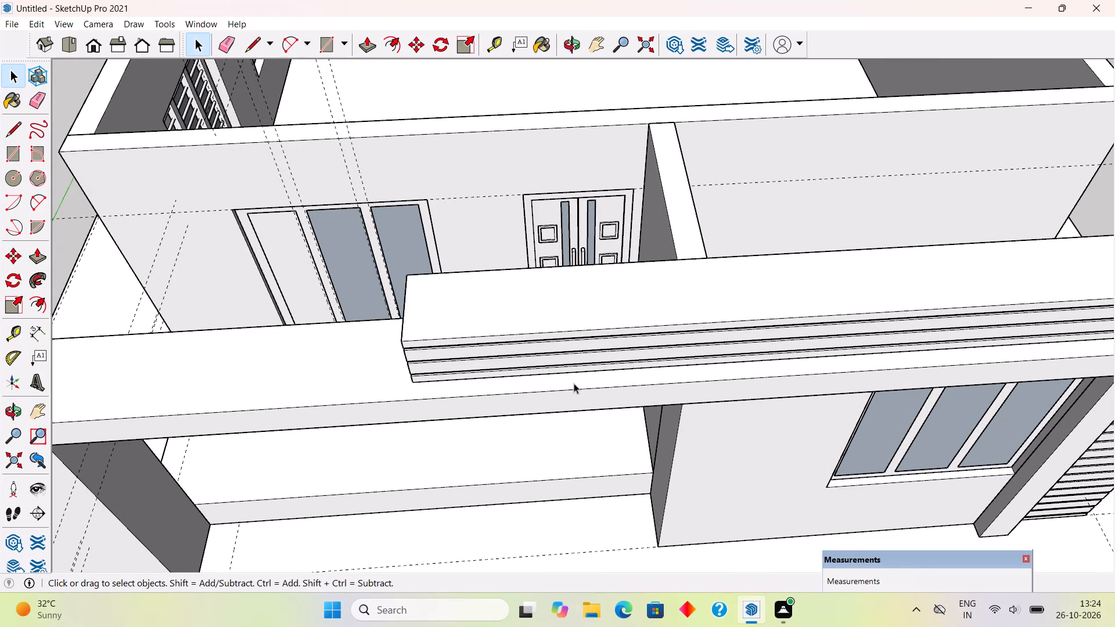
key("t")
double_click(570, 373)
scroll(570, 373, "down", 6)
Draw a 30' 10" by 6" rectangle along the front of the porch frame's top, up to the guide, and extrude it 3" upward.
key("r")
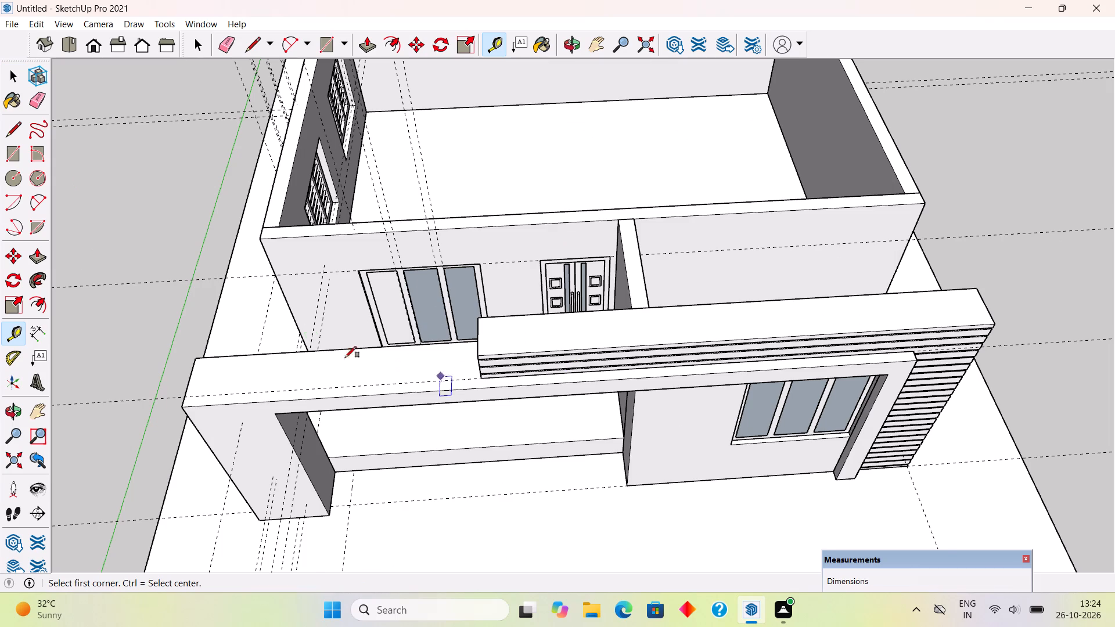
left_click(185, 394)
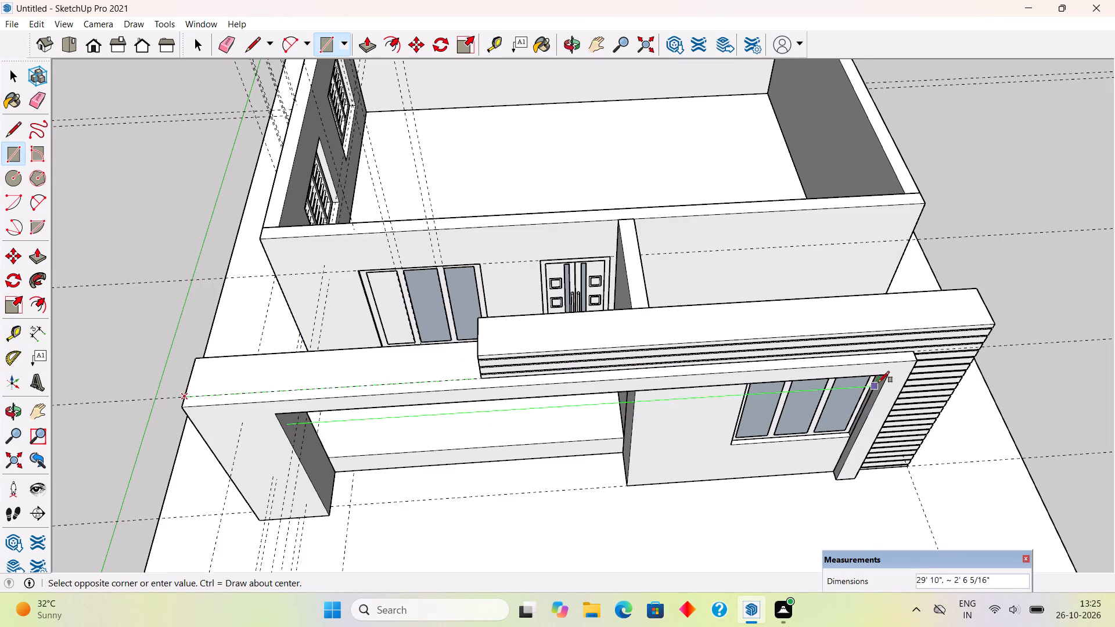
scroll(904, 372, "up", 3)
left_click(919, 359)
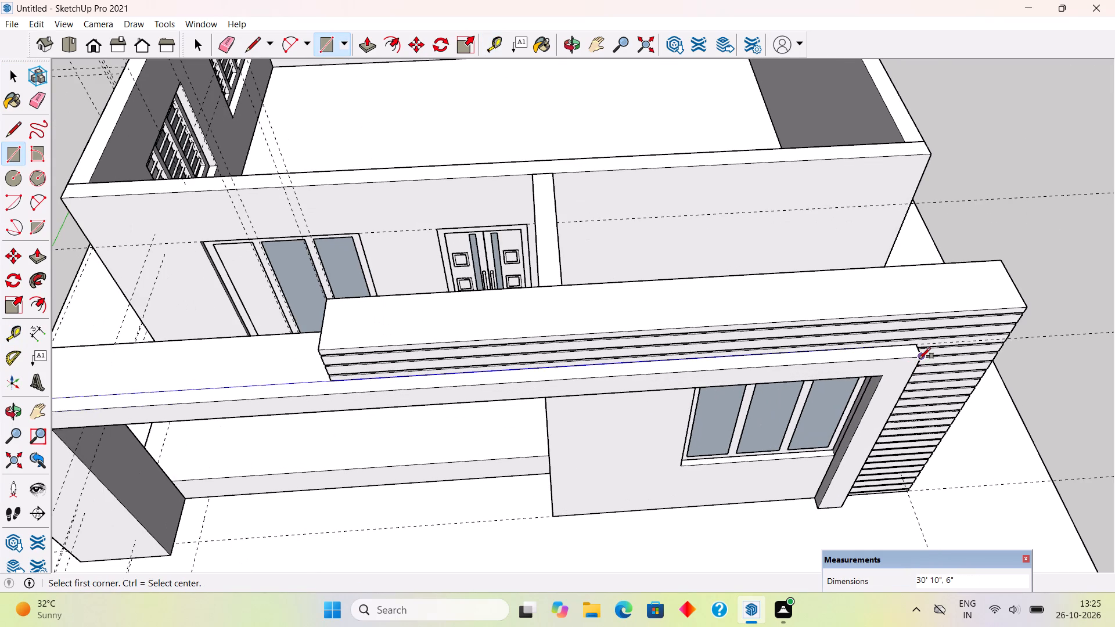
key("p")
left_click(905, 349)
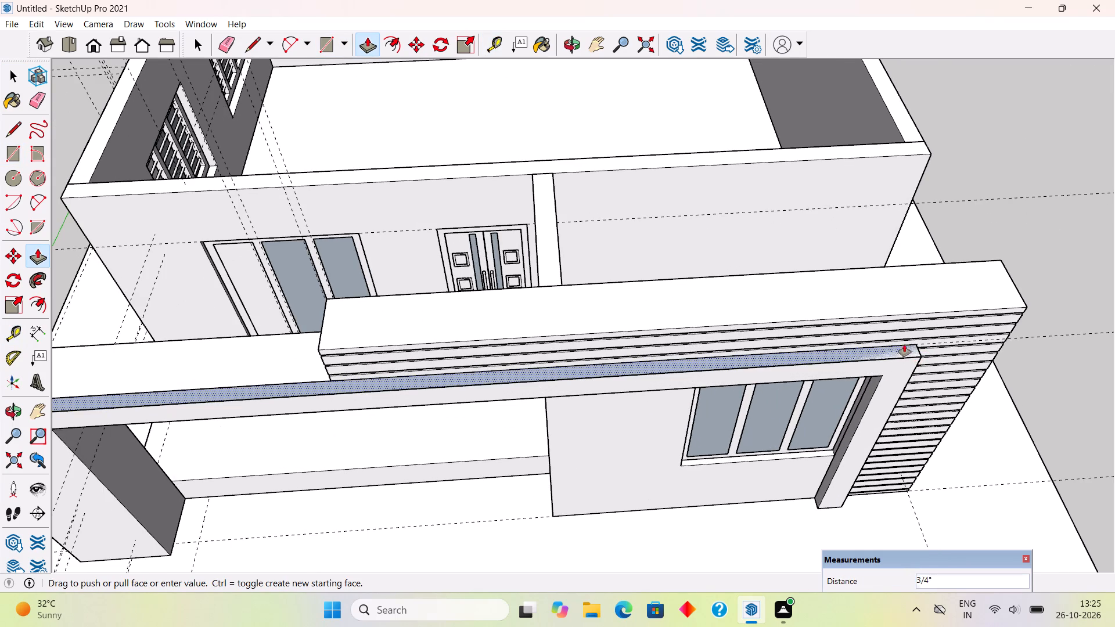
type("3\"")
key("Return")
key("space")
Select the whole new raised strip on top of the porch frame and make it a group.
middle_click_drag(900, 377, 972, 182)
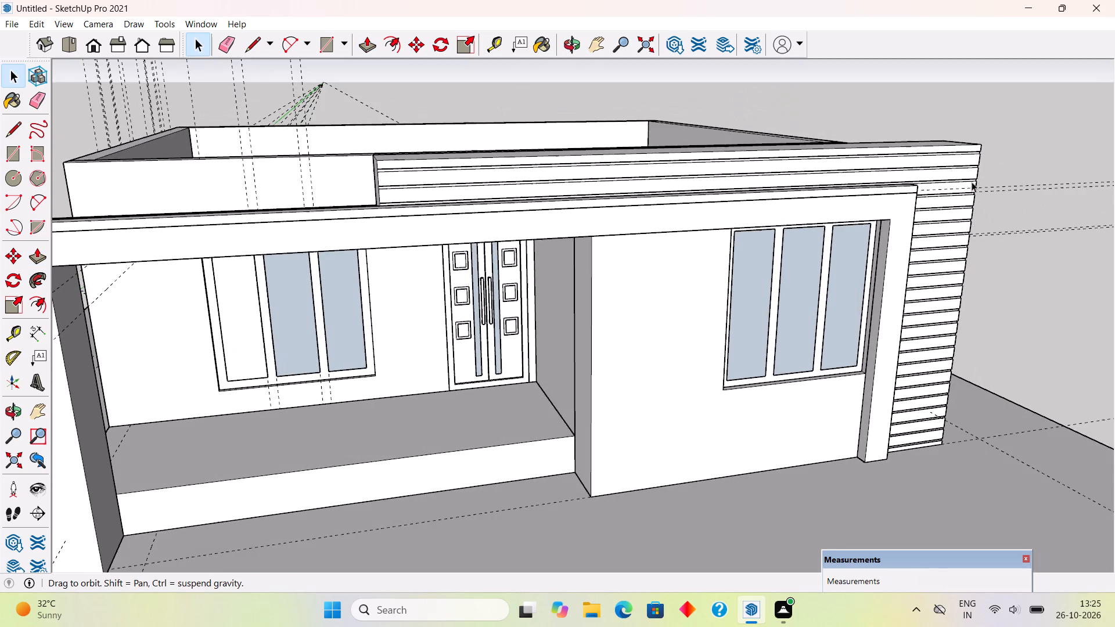
middle_click_drag(652, 282, 833, 362)
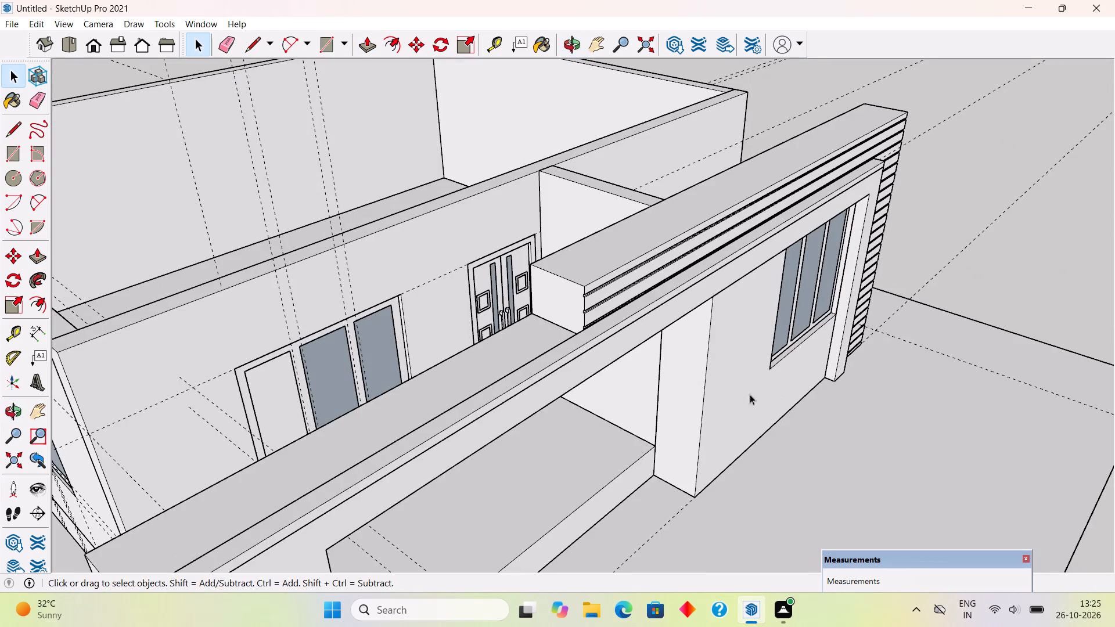
triple_click(508, 388)
right_click(508, 388)
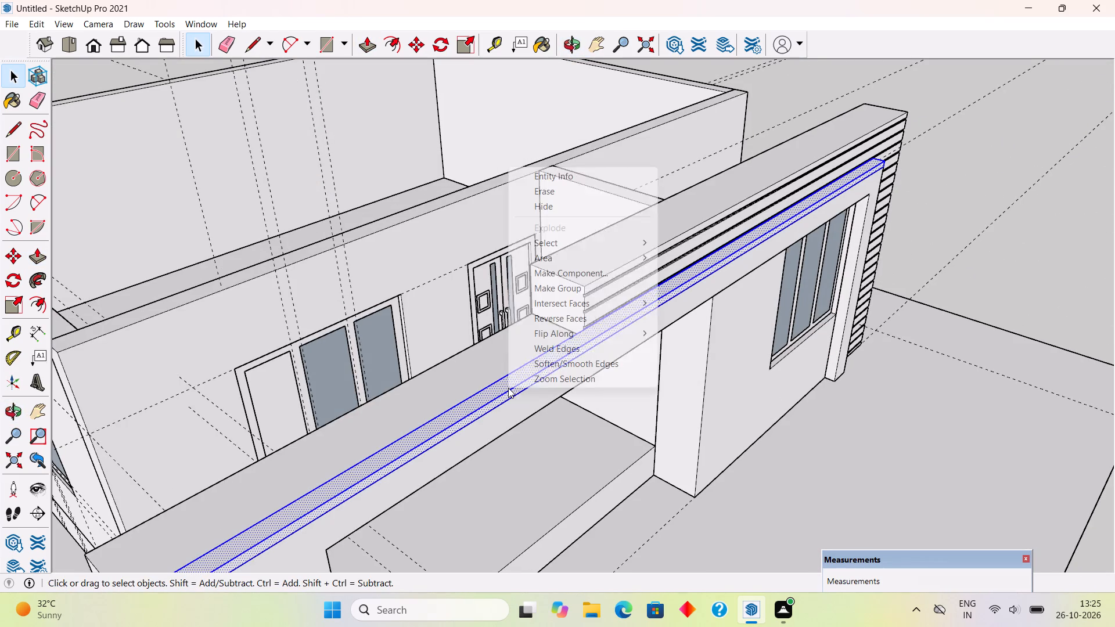
left_click(555, 291)
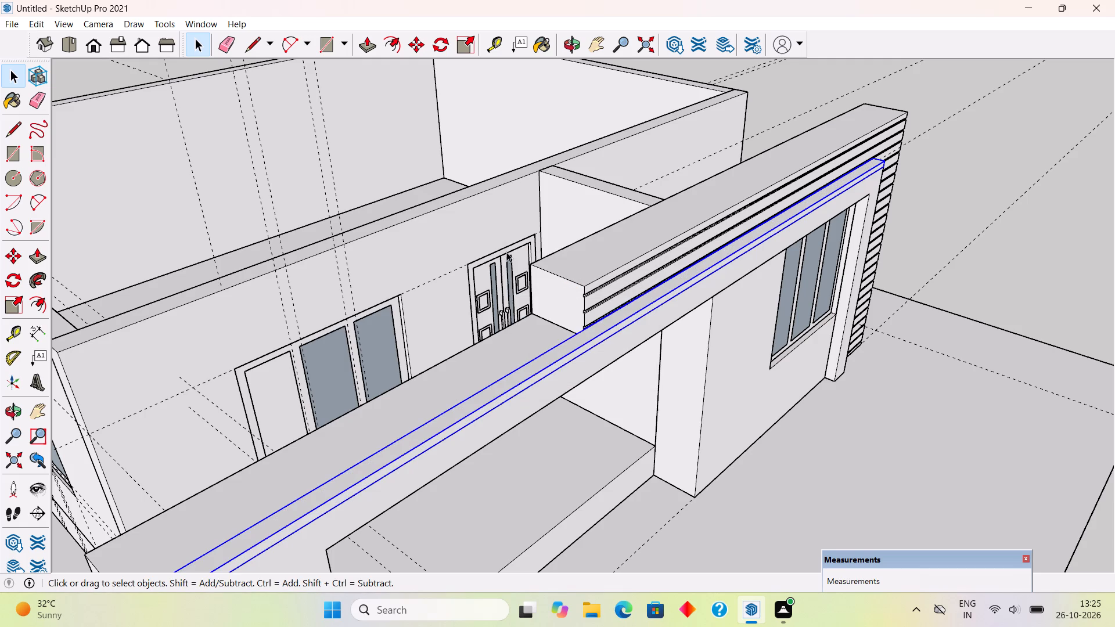
scroll(506, 252, "down", 3)
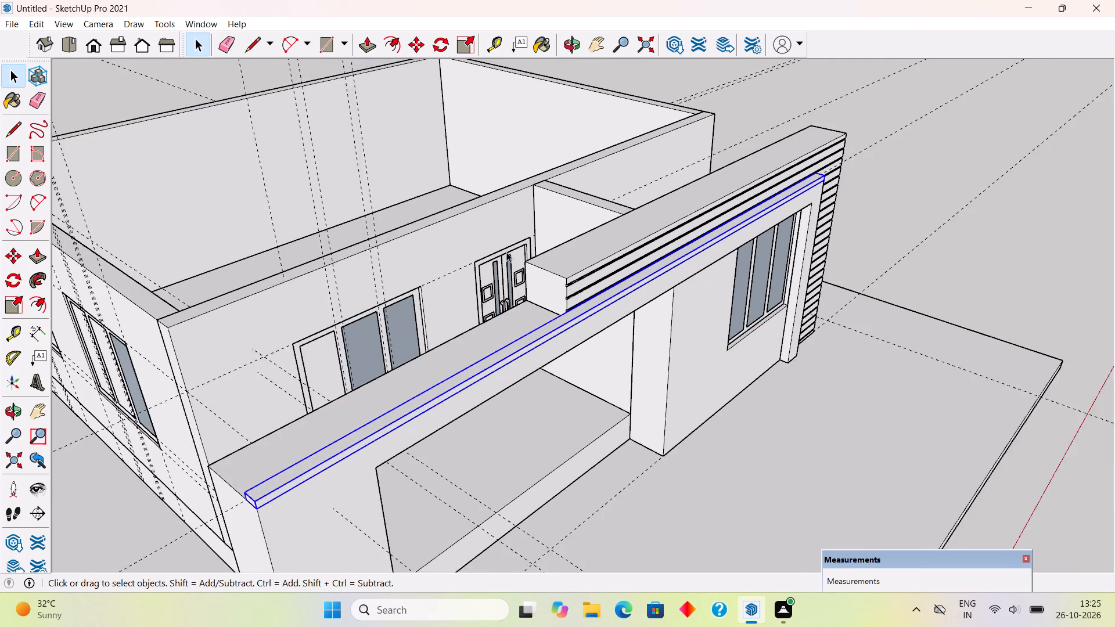
scroll(506, 252, "down", 1)
left_click(829, 240)
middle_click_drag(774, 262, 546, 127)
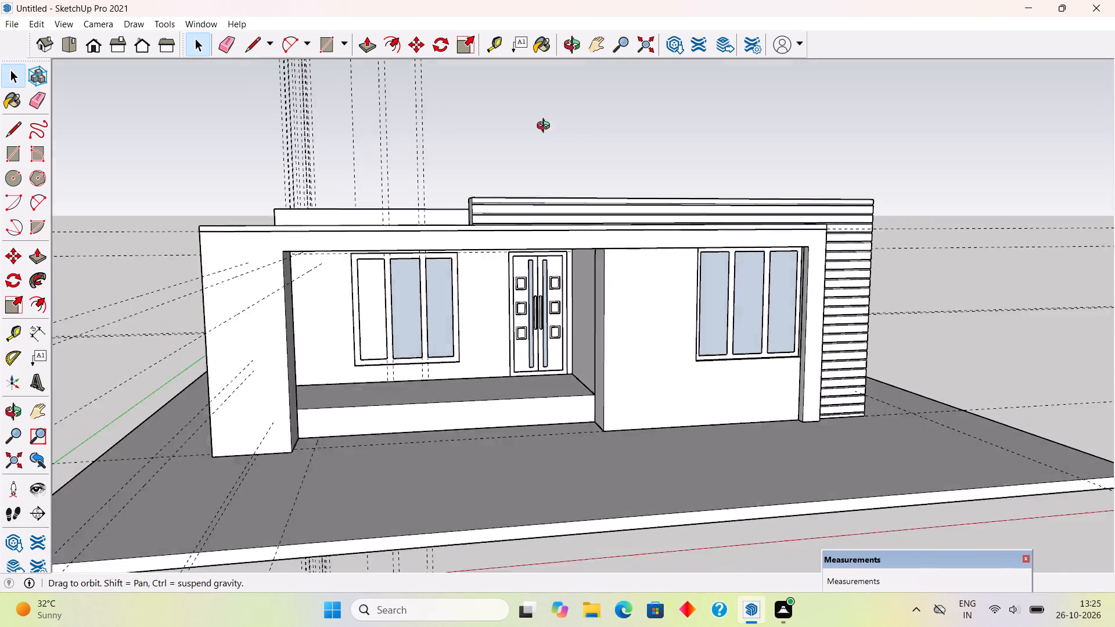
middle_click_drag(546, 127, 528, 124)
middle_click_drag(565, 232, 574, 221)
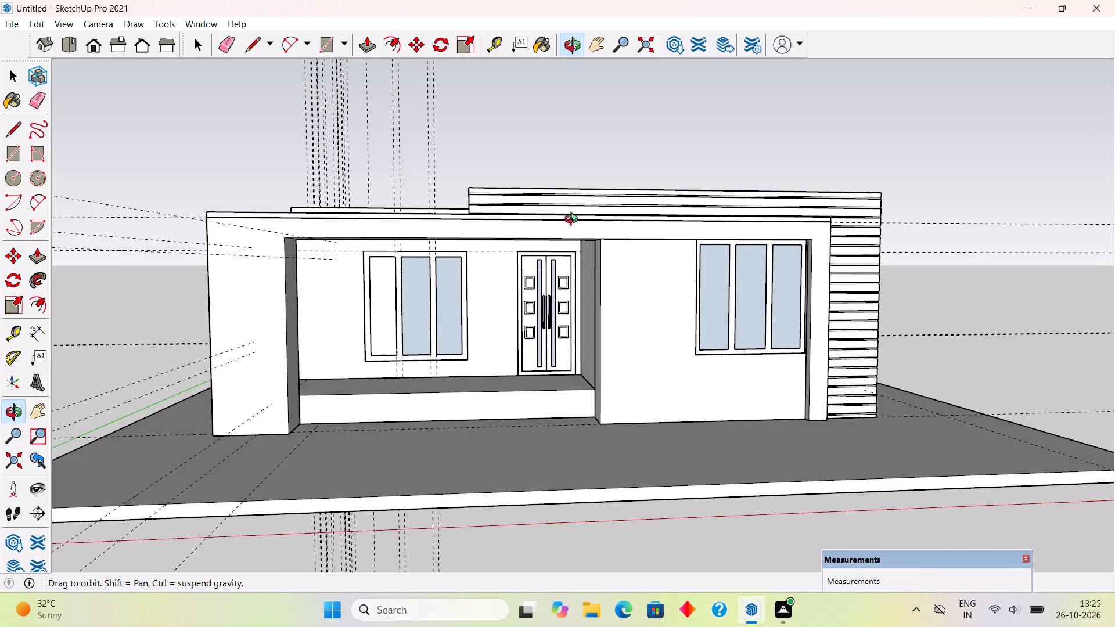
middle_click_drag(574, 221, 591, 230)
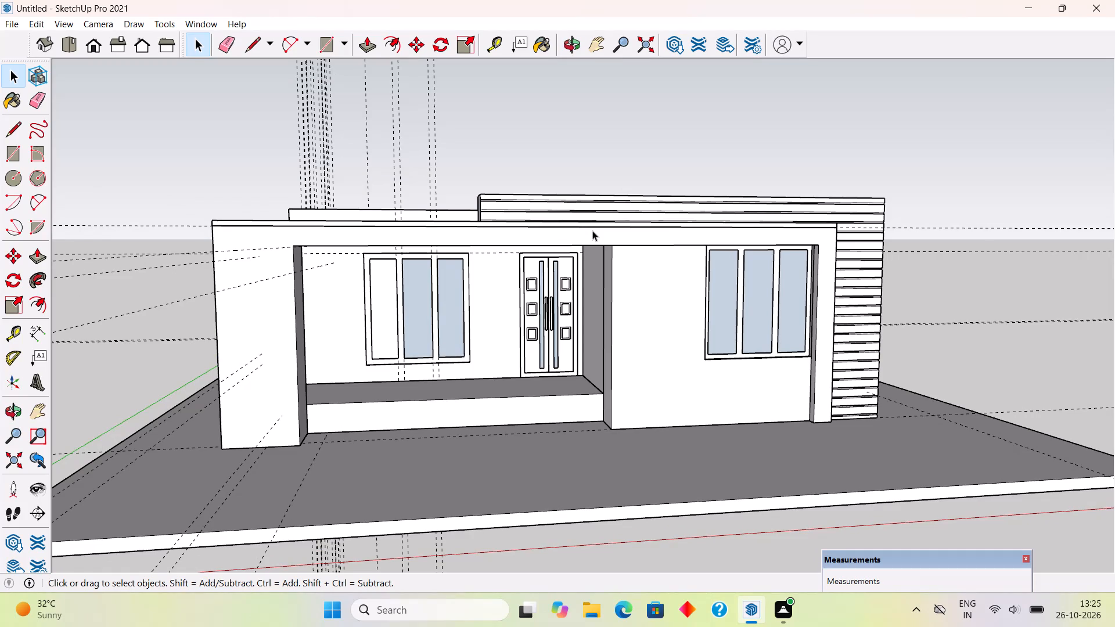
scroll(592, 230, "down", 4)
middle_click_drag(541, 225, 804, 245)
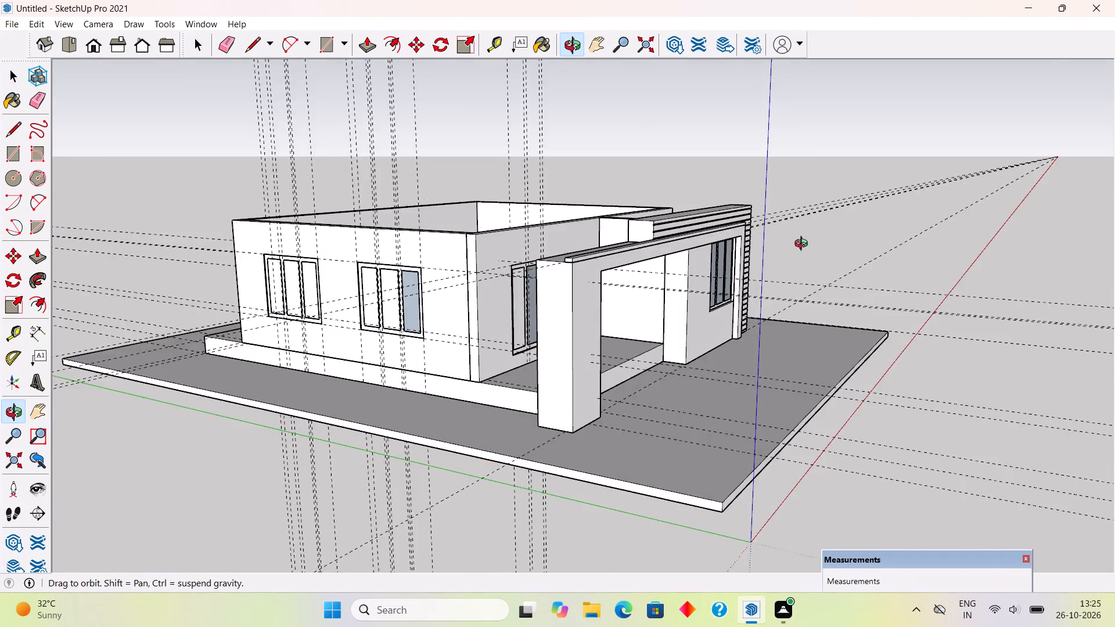
Delete all construction guides from the model.
middle_click_drag(804, 245, 804, 344)
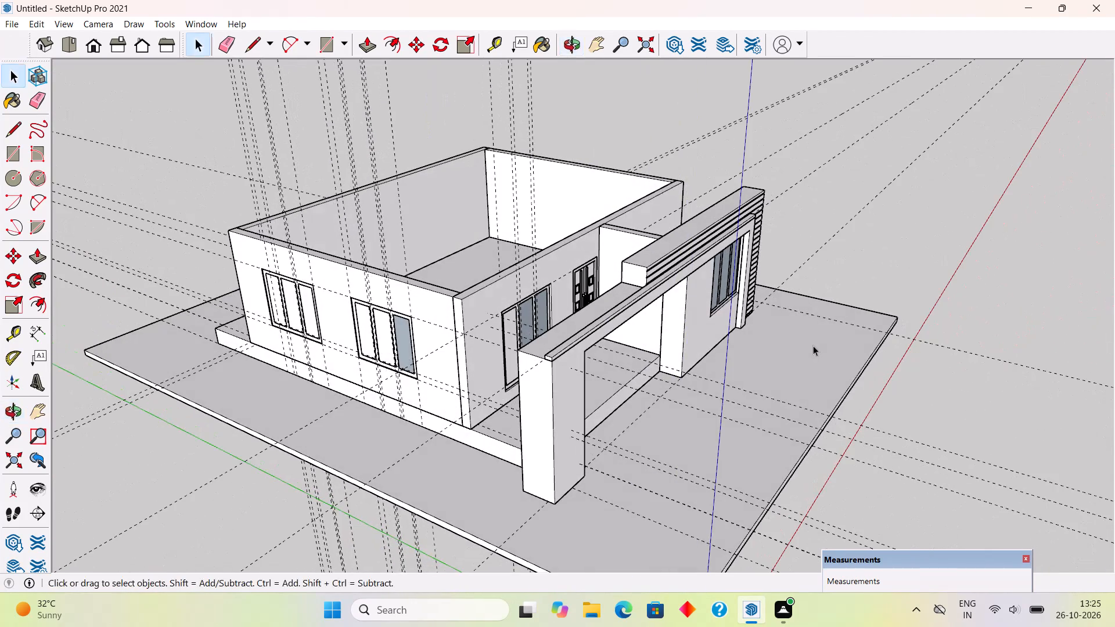
scroll(813, 345, "down", 2)
middle_click_drag(684, 381, 832, 452)
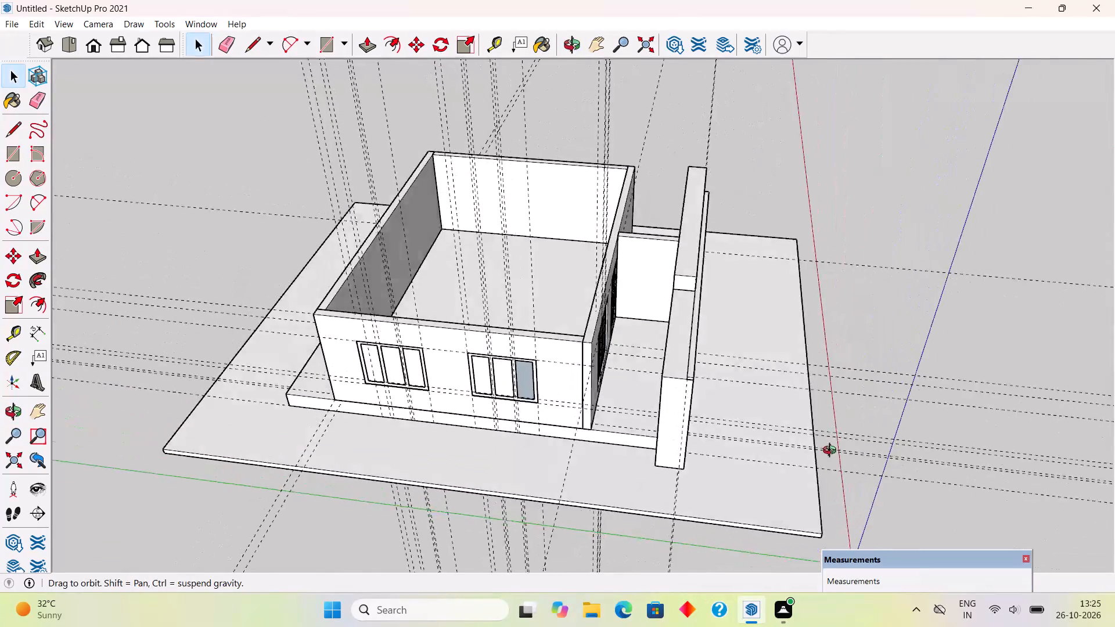
middle_click_drag(832, 452, 914, 467)
middle_click_drag(564, 242, 754, 251)
middle_click_drag(516, 320, 538, 327)
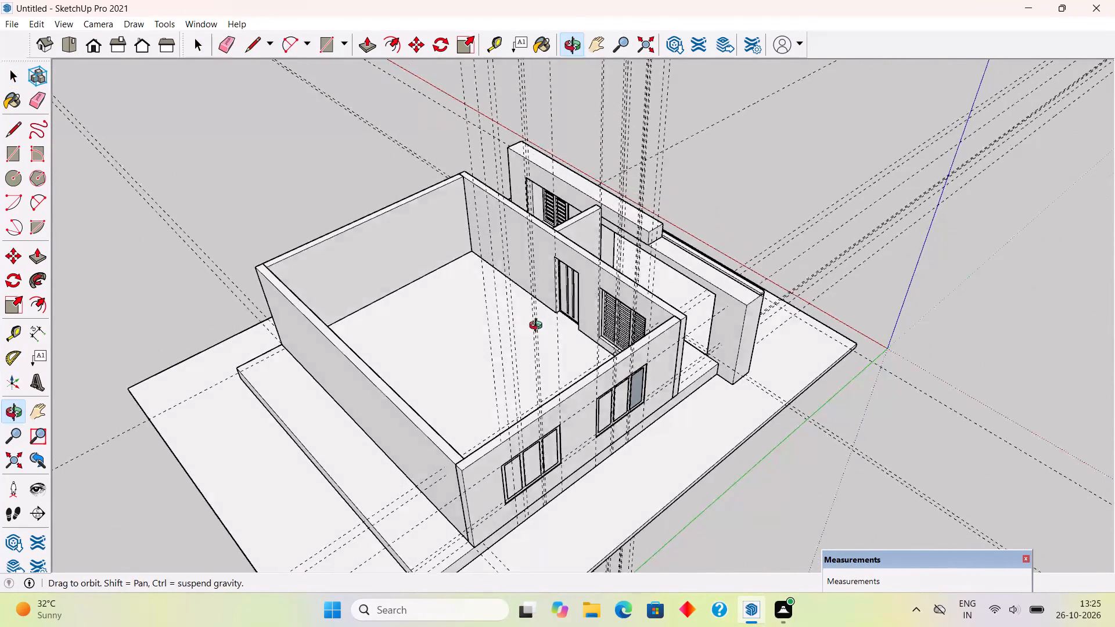
middle_click_drag(538, 327, 561, 333)
left_click(33, 21)
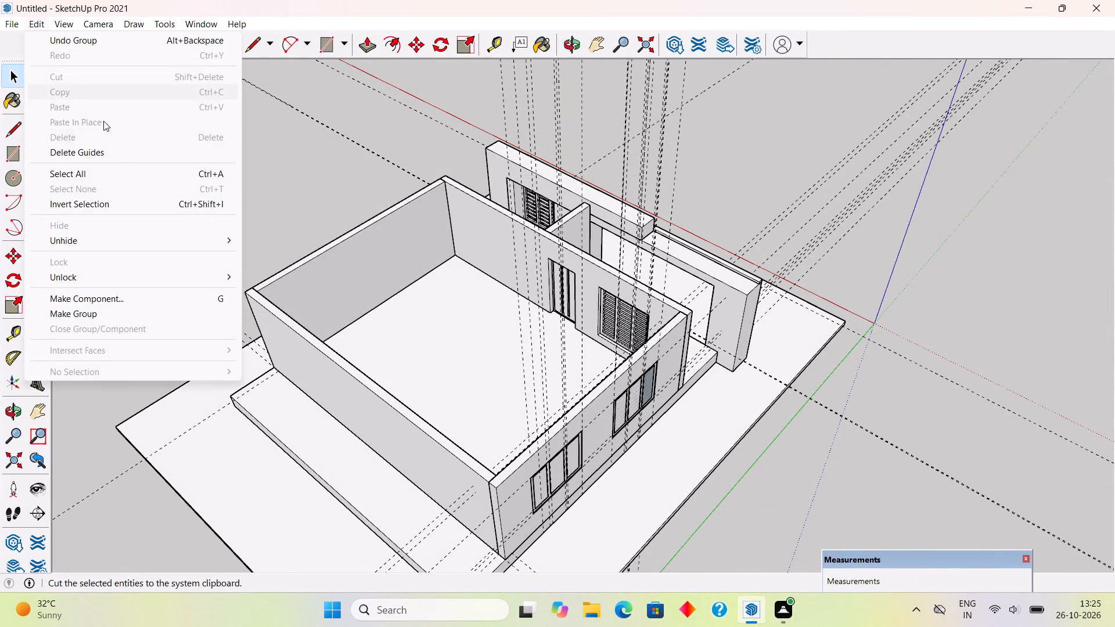
left_click(132, 151)
Draw a roof rectangle across the wall tops between opposite outer corners of the house and extrude it 6" upward.
middle_click_drag(275, 301, 295, 336)
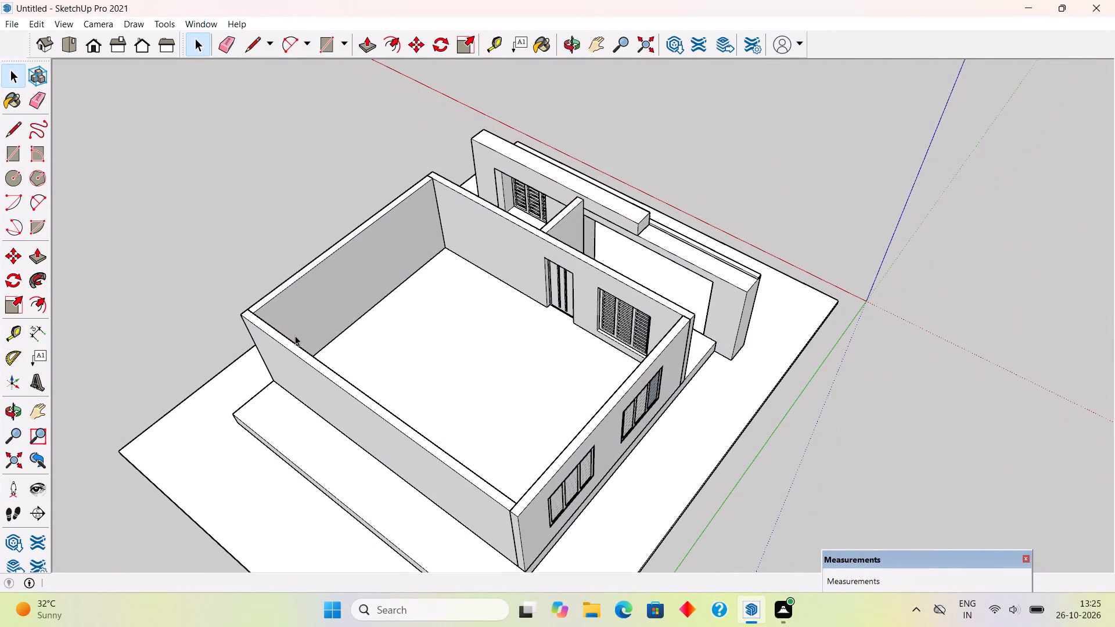
key("r")
left_click(244, 319)
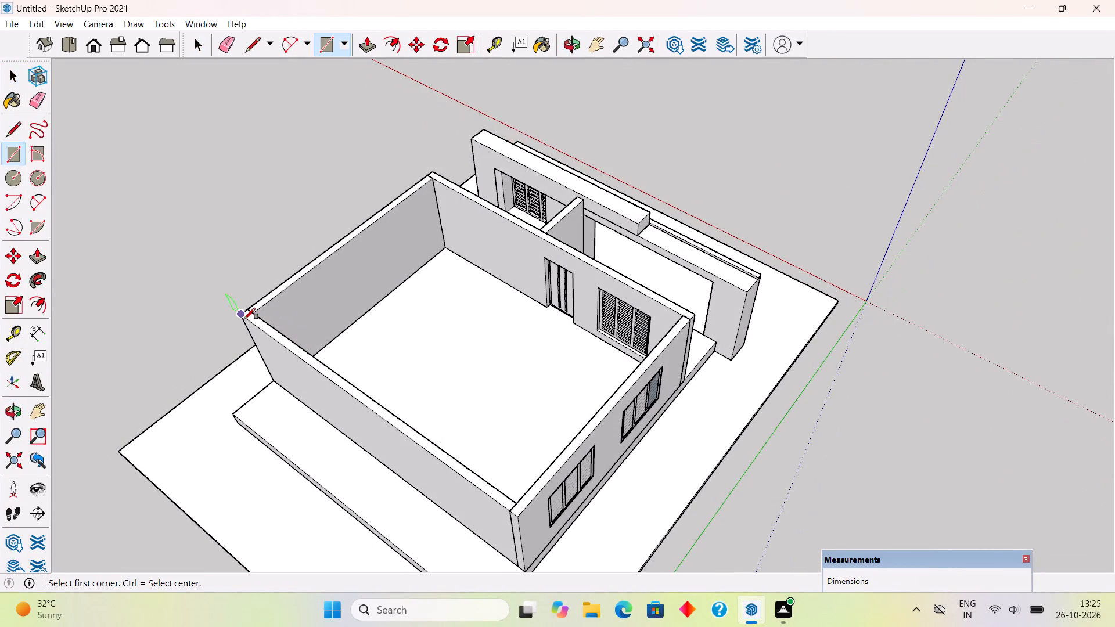
left_click(696, 315)
key("p")
left_click(680, 315)
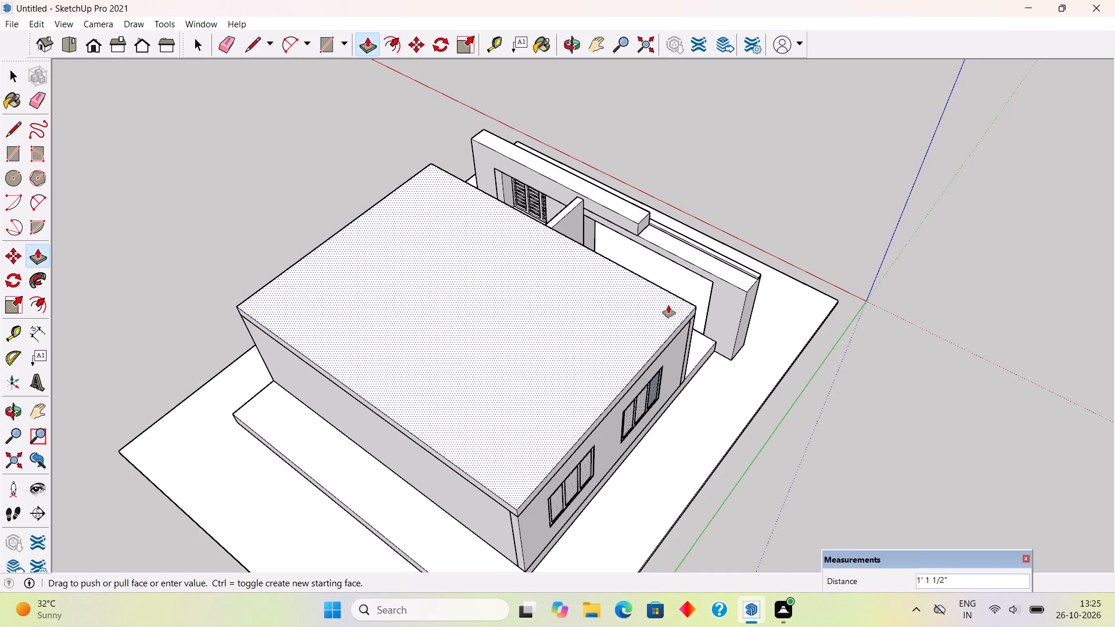
type("6\"")
key("Return")
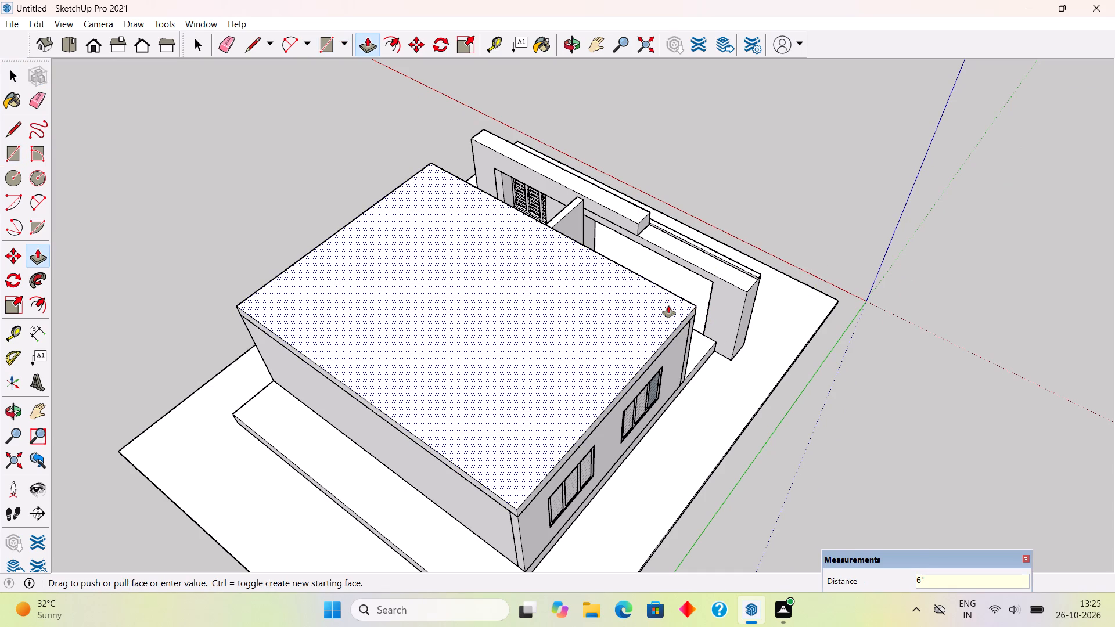
key("space")
Select the whole roof slab on top of the walls and make it a group.
middle_click_drag(602, 308, 171, 124)
middle_click_drag(668, 279, 492, 275)
scroll(492, 275, "up", 6)
triple_click(492, 277)
right_click(492, 277)
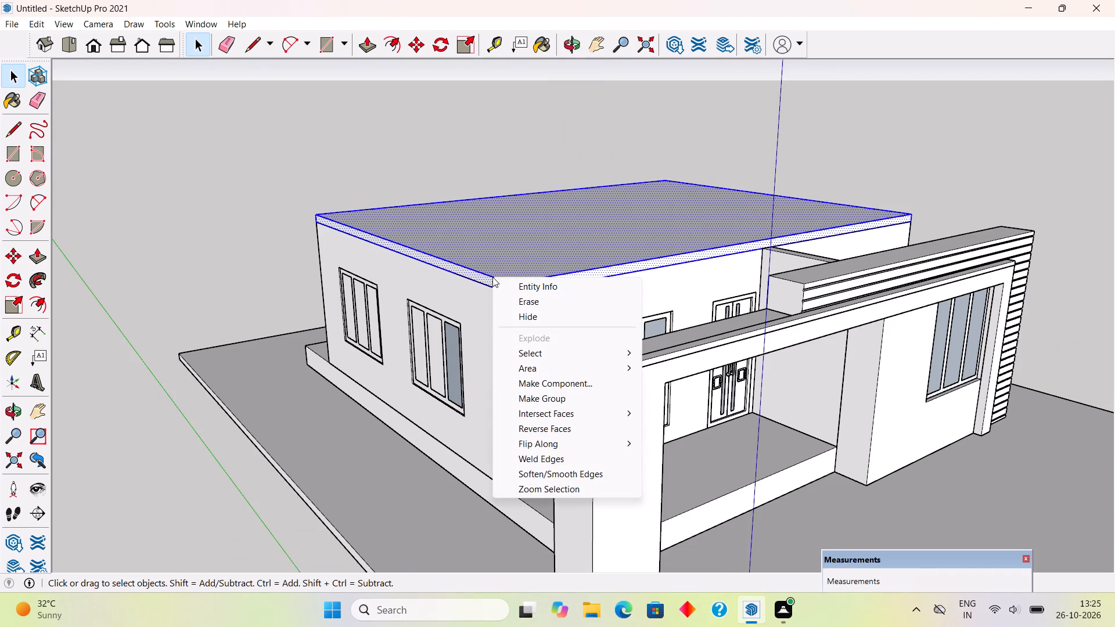
left_click(553, 399)
left_click(481, 128)
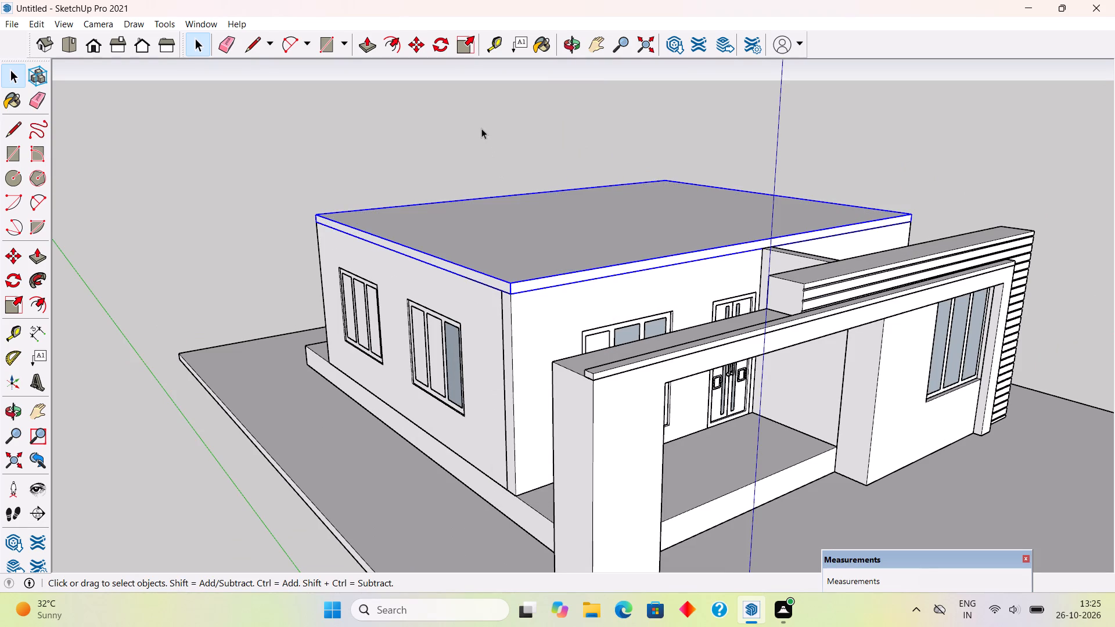
Inside the roof group, extend the slab's edge above the two-window side wall out to the porch pillar's outer side.
middle_click_drag(688, 248, 717, 180)
scroll(487, 263, "up", 3)
triple_click(505, 238)
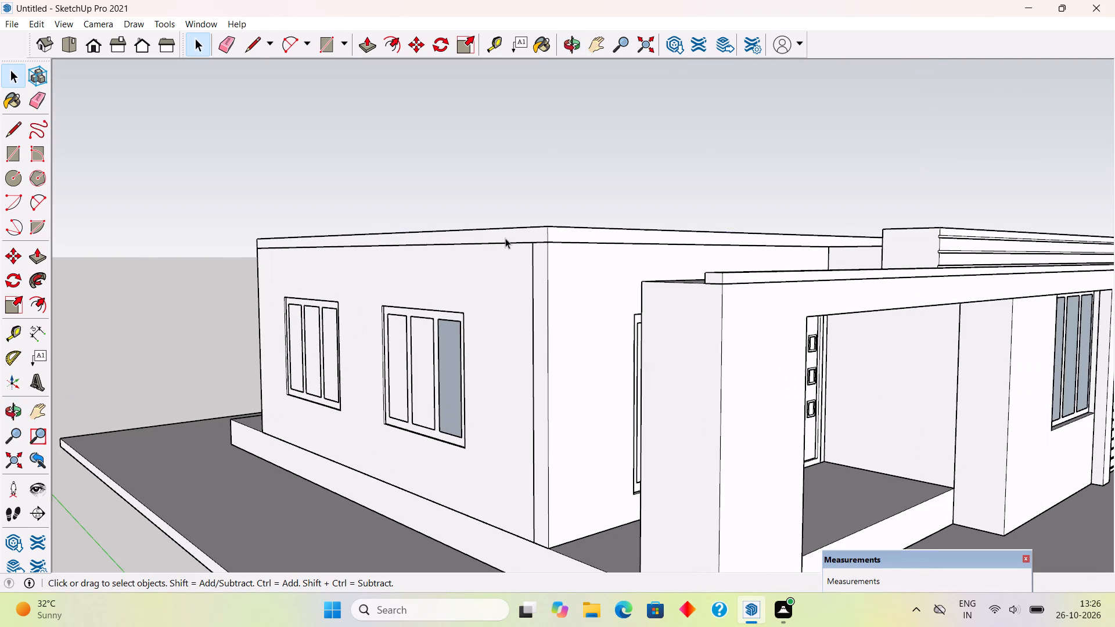
key("p")
left_click(505, 238)
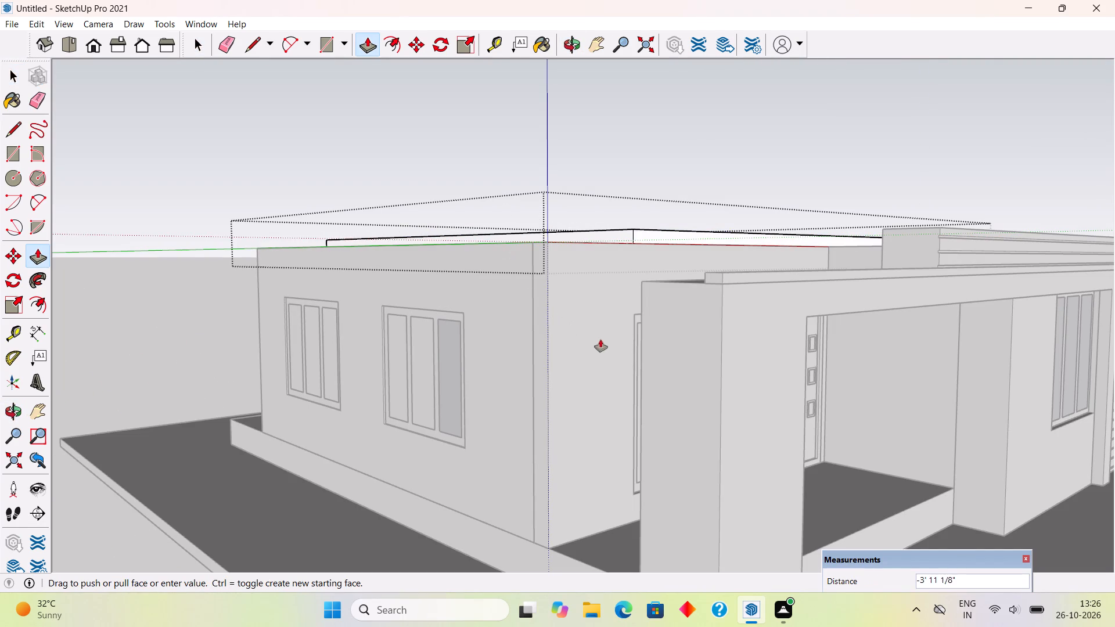
left_click(642, 373)
key("space")
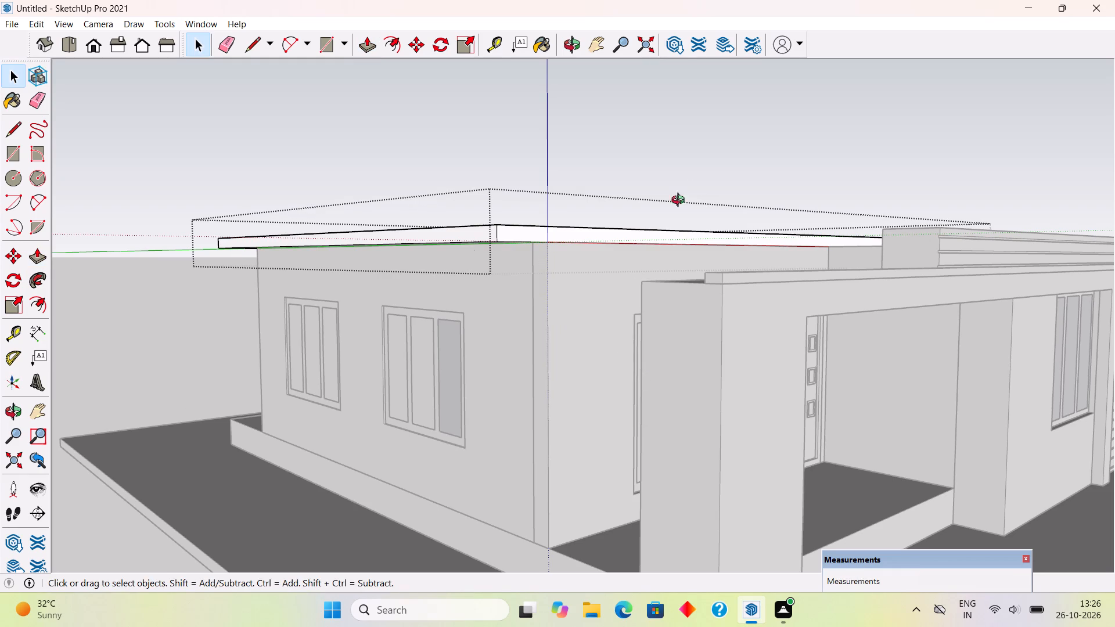
Extend the roof slab's front edge over the porch to the back of the slatted beam and leave the group.
middle_click_drag(684, 198, 589, 244)
key("p")
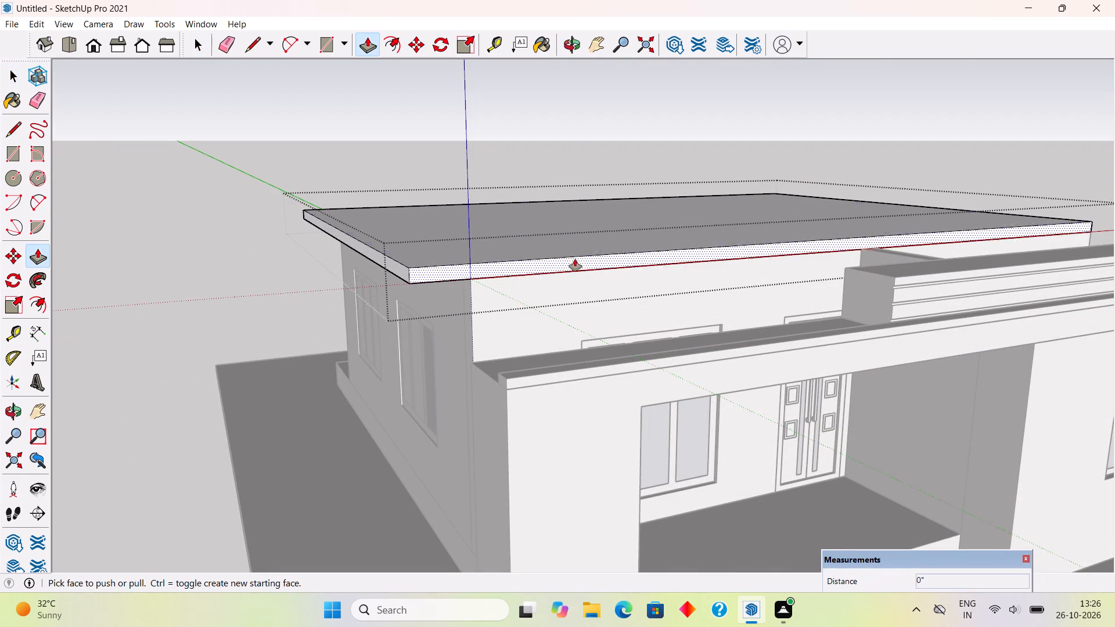
left_click(538, 269)
middle_click_drag(596, 366, 657, 378)
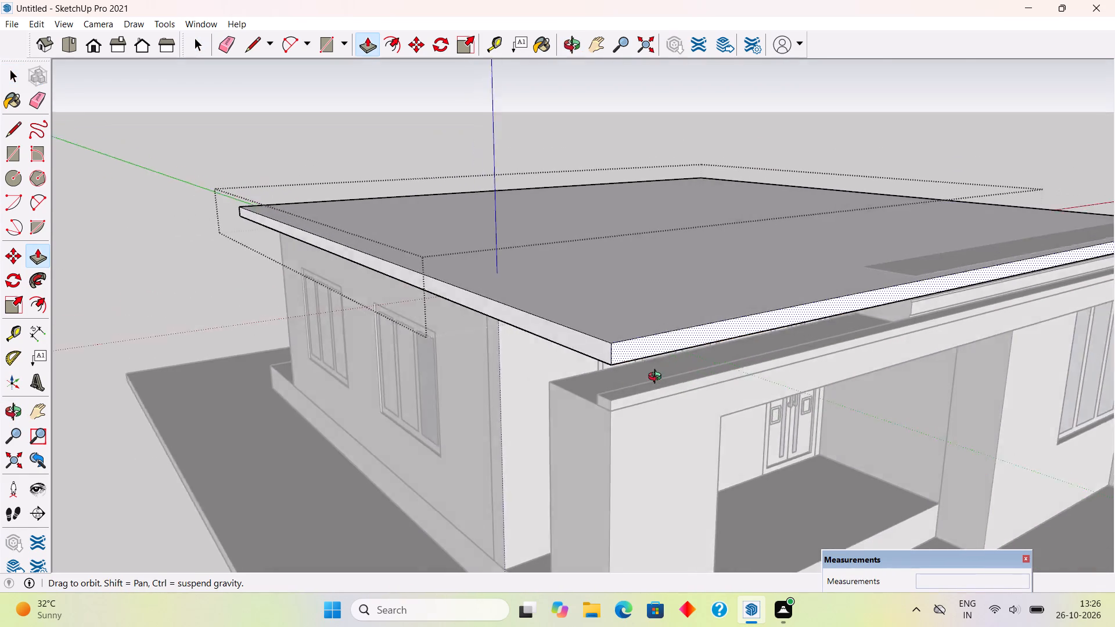
middle_click_drag(657, 378, 692, 374)
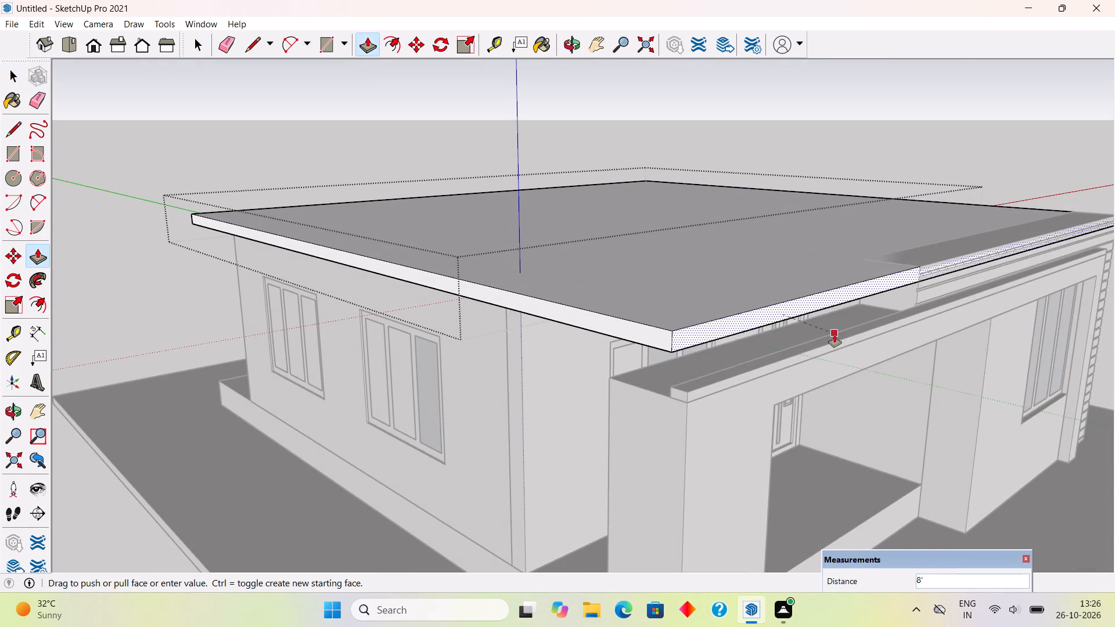
left_click(863, 290)
key("space")
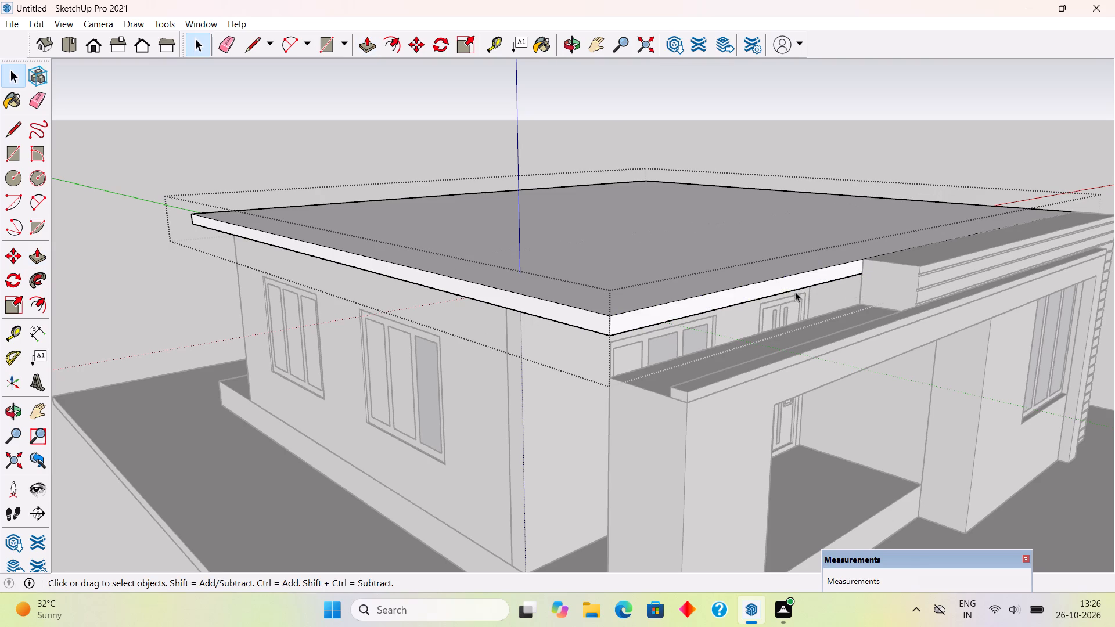
left_click(610, 124)
Examine the extended roof slab and how it meets the slatted beam and porch frame from the front, side, above and below.
middle_click_drag(995, 344, 782, 330)
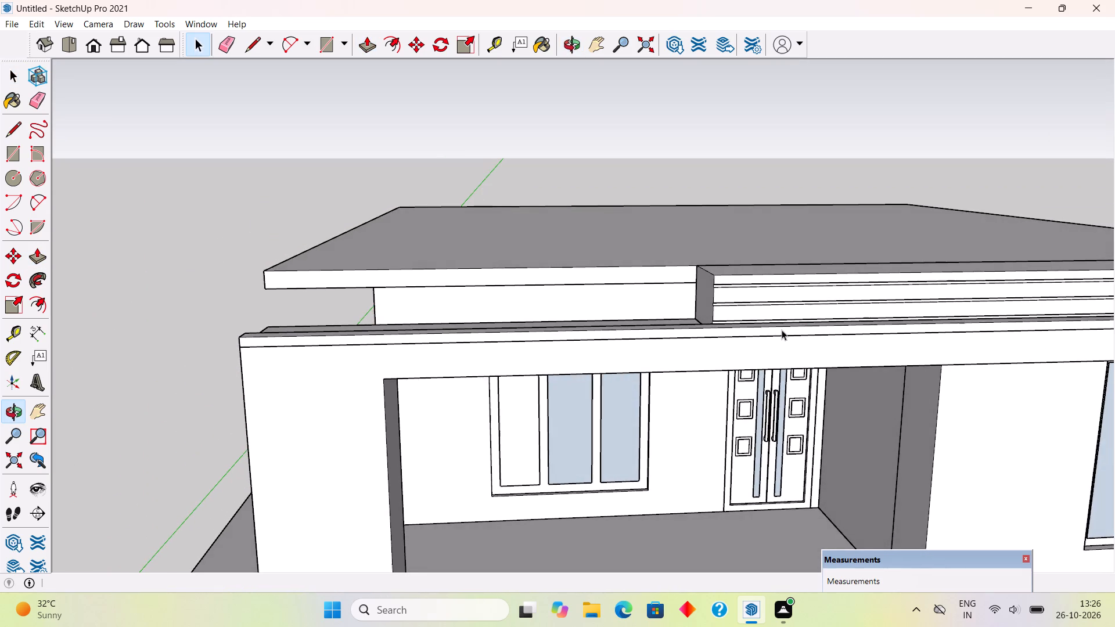
scroll(782, 330, "down", 3)
middle_click_drag(775, 330, 302, 374)
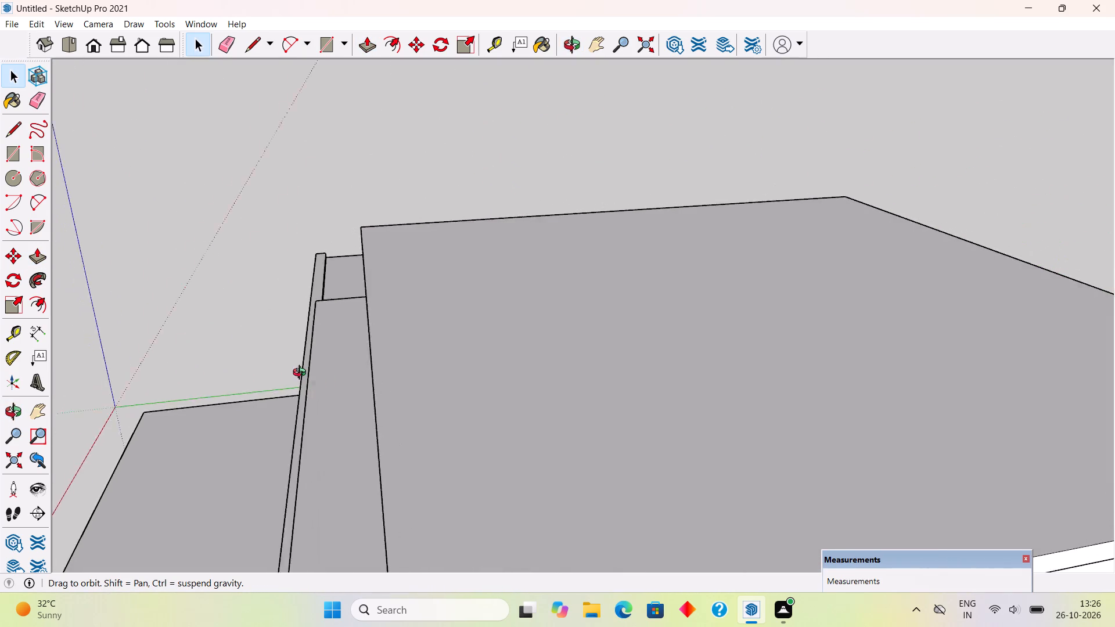
middle_click_drag(302, 374, 287, 245)
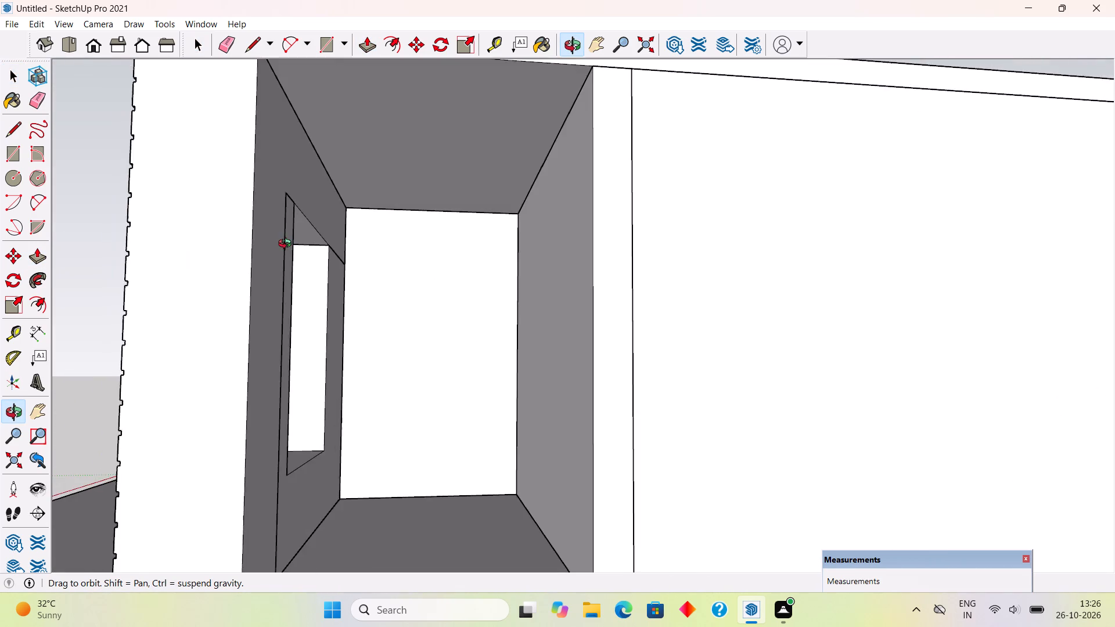
middle_click_drag(287, 245, 642, 356)
scroll(631, 355, "down", 2)
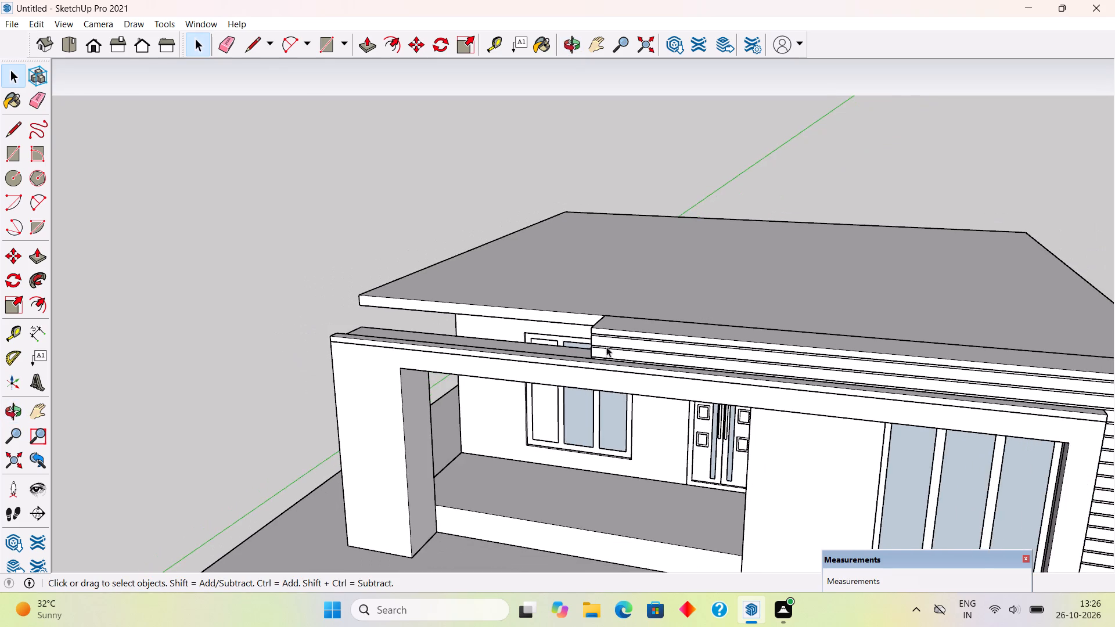
scroll(465, 336, "down", 3)
middle_click_drag(675, 345, 959, 260)
middle_click_drag(829, 334, 910, 219)
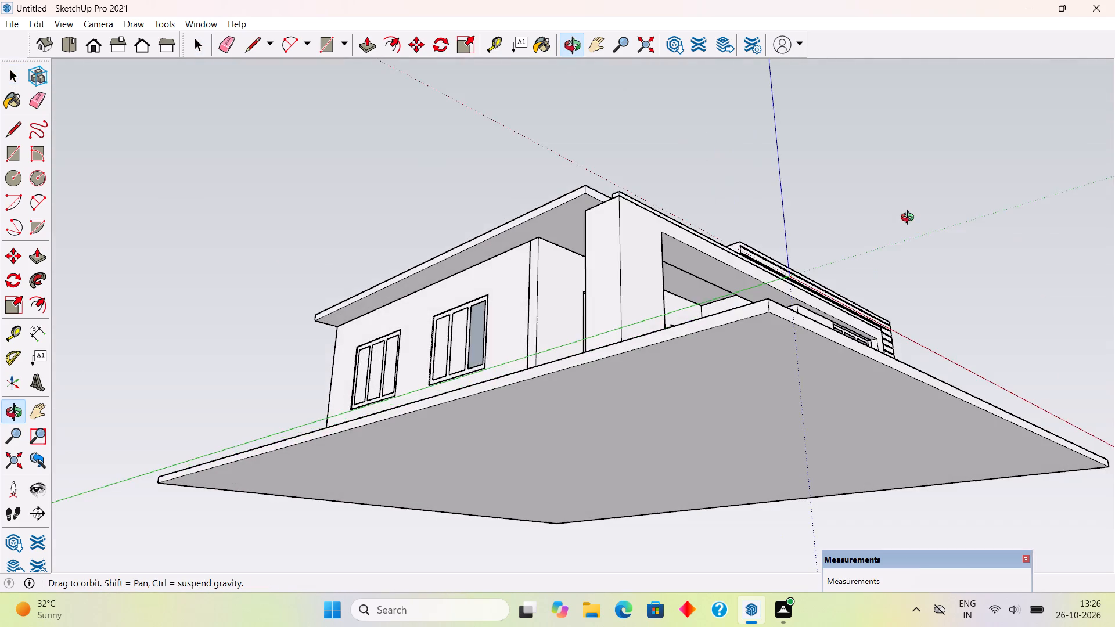
middle_click_drag(910, 219, 712, 462)
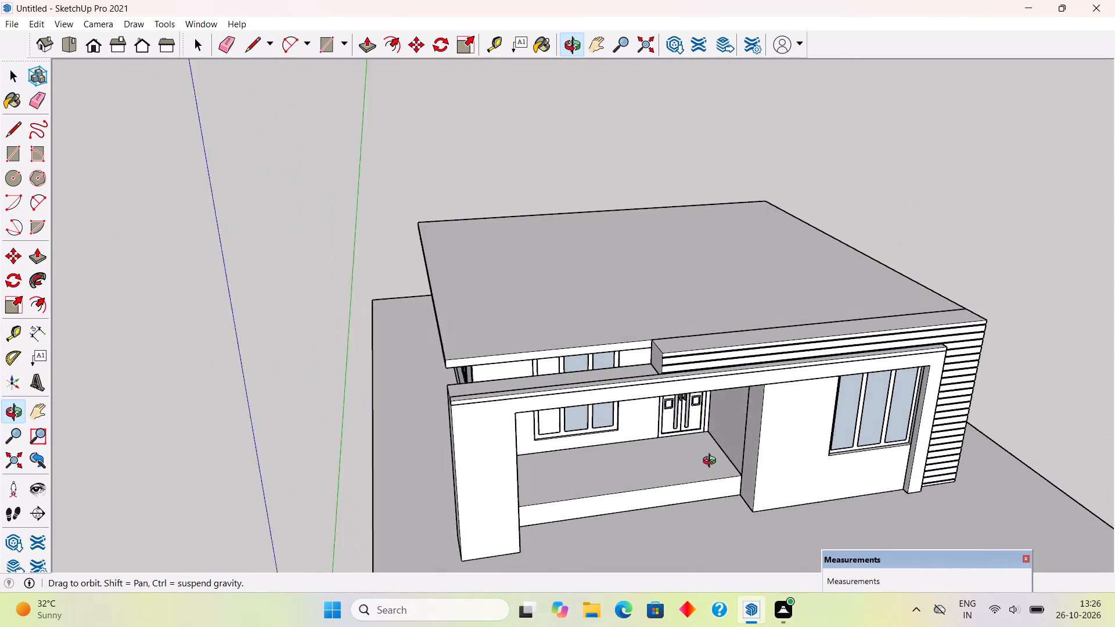
middle_click_drag(712, 462, 710, 462)
scroll(710, 462, "up", 1)
scroll(518, 538, "up", 1)
middle_click_drag(513, 524, 586, 438)
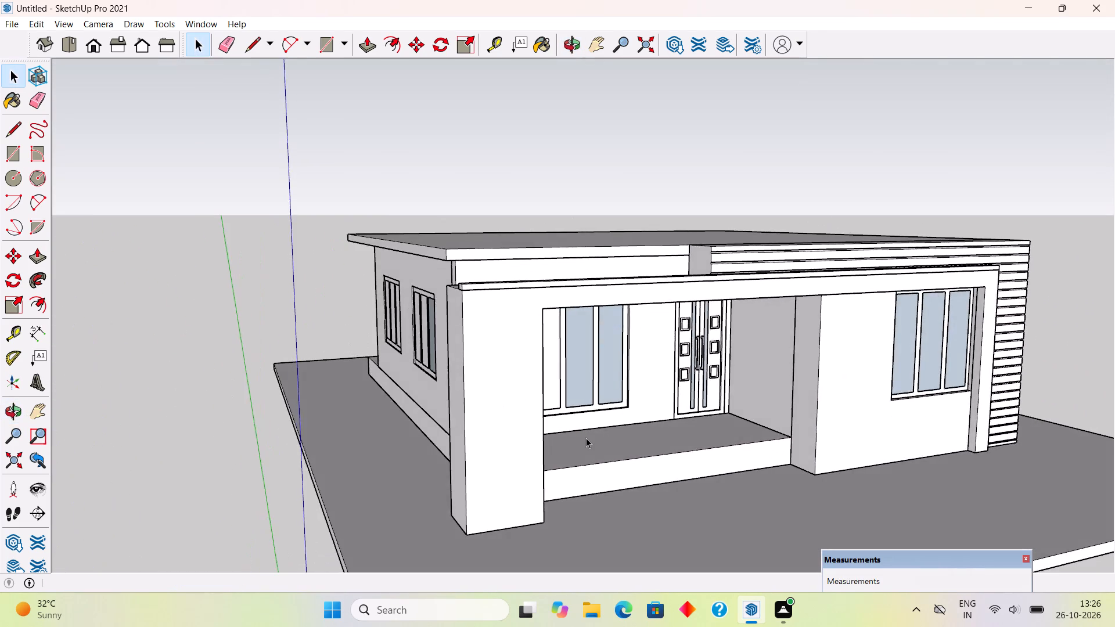
scroll(586, 438, "up", 1)
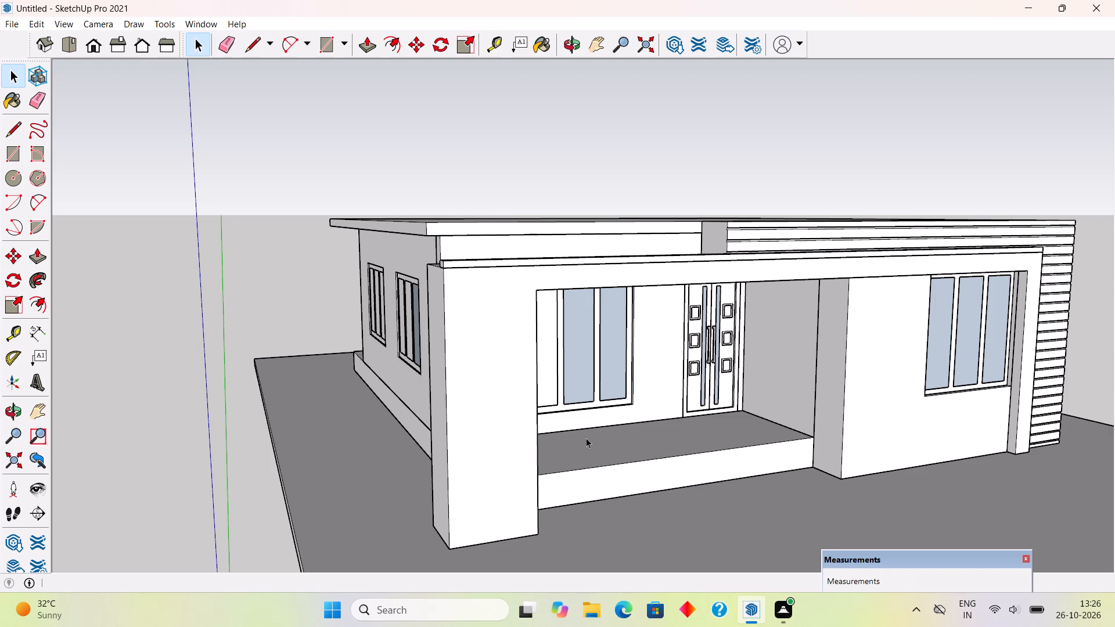
middle_click_drag(531, 311, 760, 523)
middle_click_drag(740, 383, 557, 323)
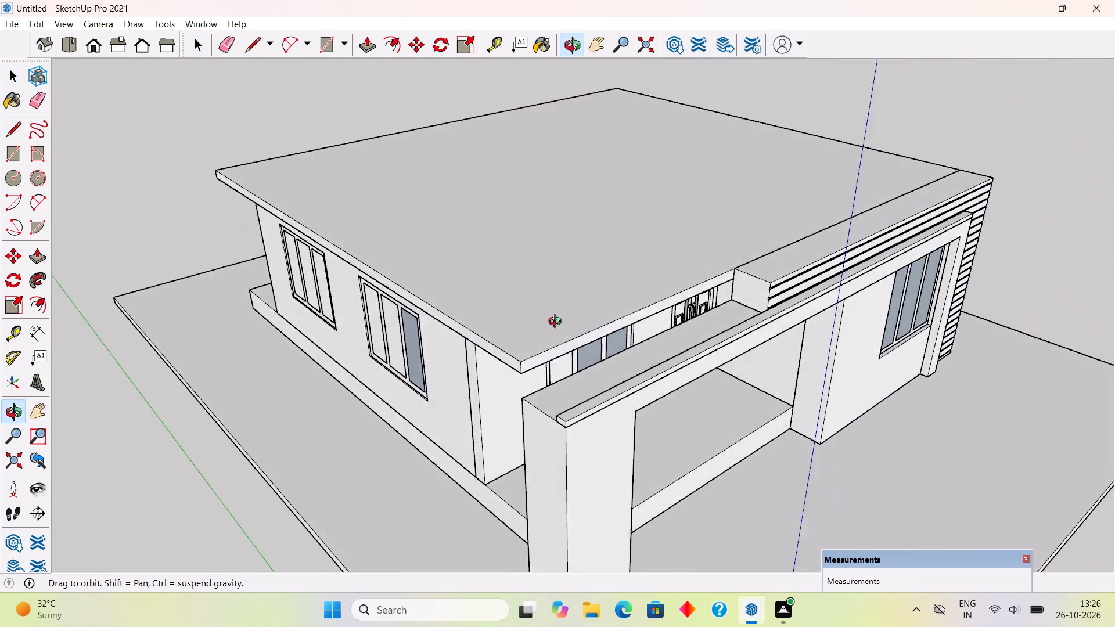
middle_click_drag(557, 323, 442, 319)
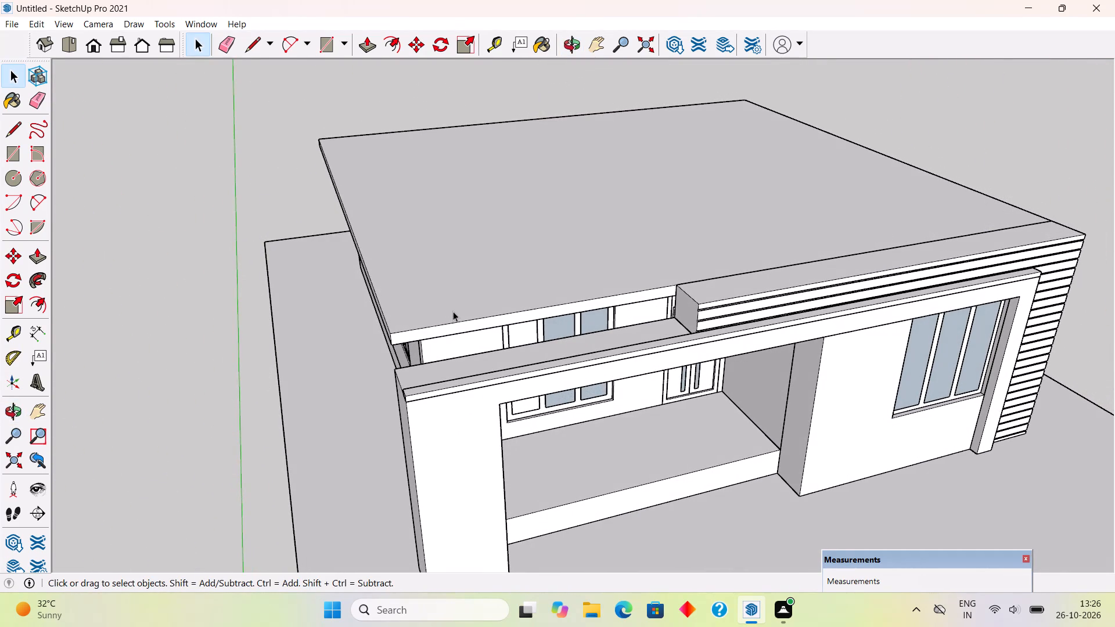
middle_click_drag(676, 384, 670, 366)
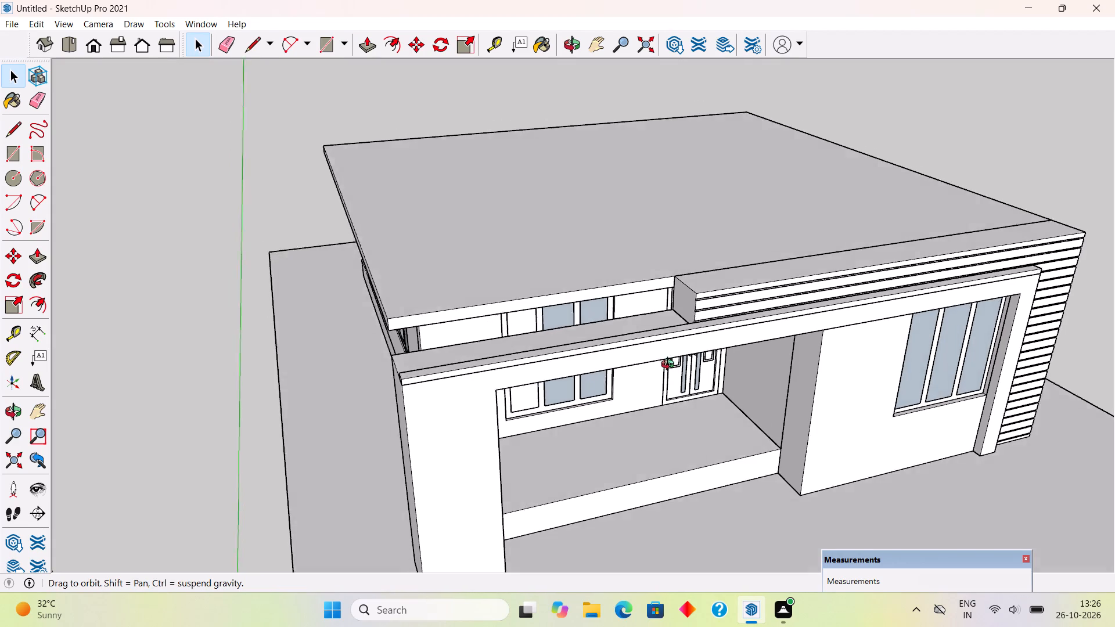
middle_click_drag(670, 366, 642, 338)
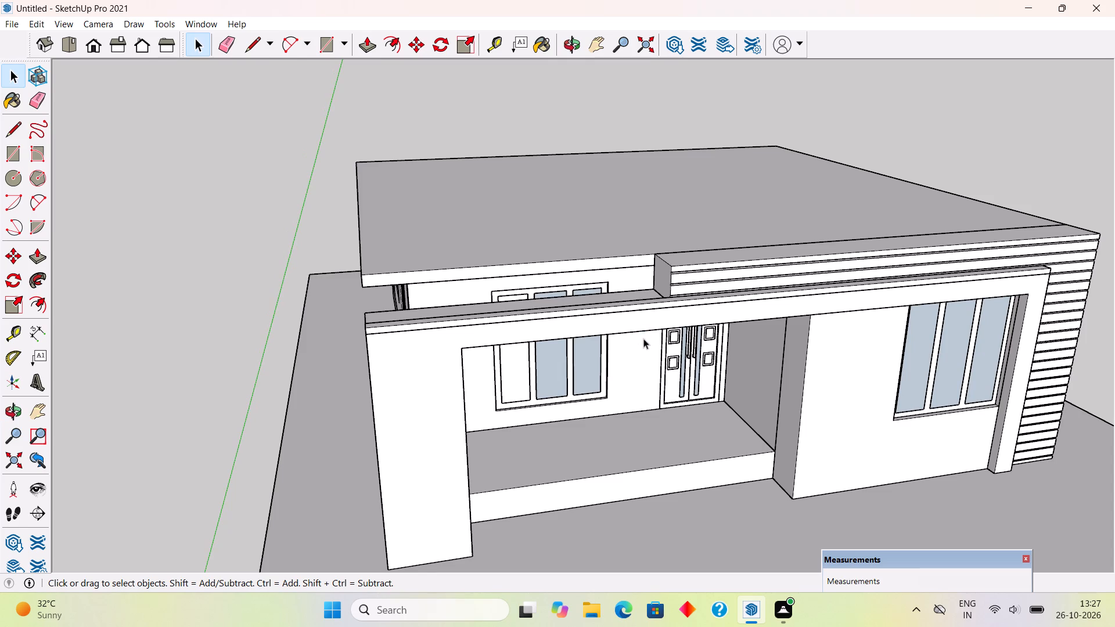
middle_click_drag(610, 282, 346, 257)
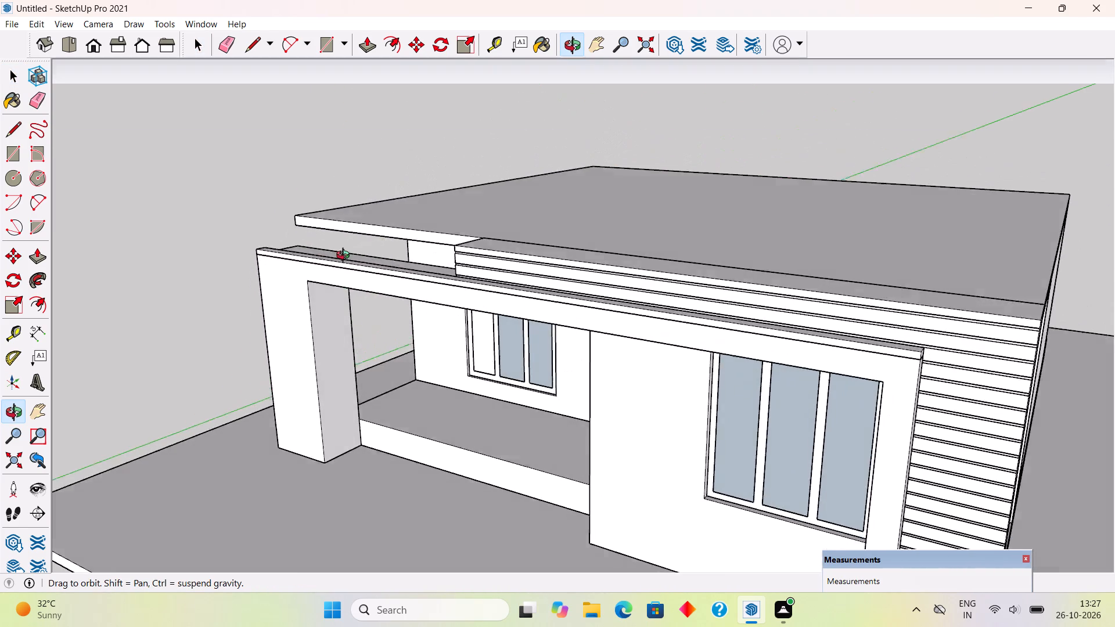
middle_click_drag(346, 257, 344, 246)
scroll(344, 246, "down", 3)
middle_click_drag(345, 249, 566, 462)
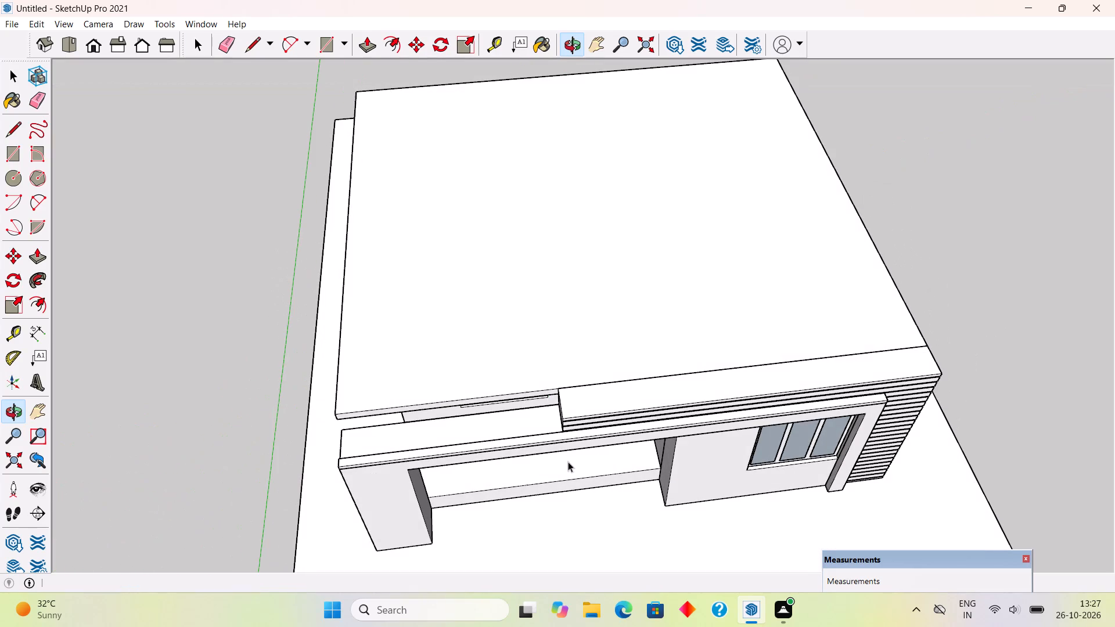
scroll(871, 422, "up", 4)
middle_click_drag(856, 345, 843, 125)
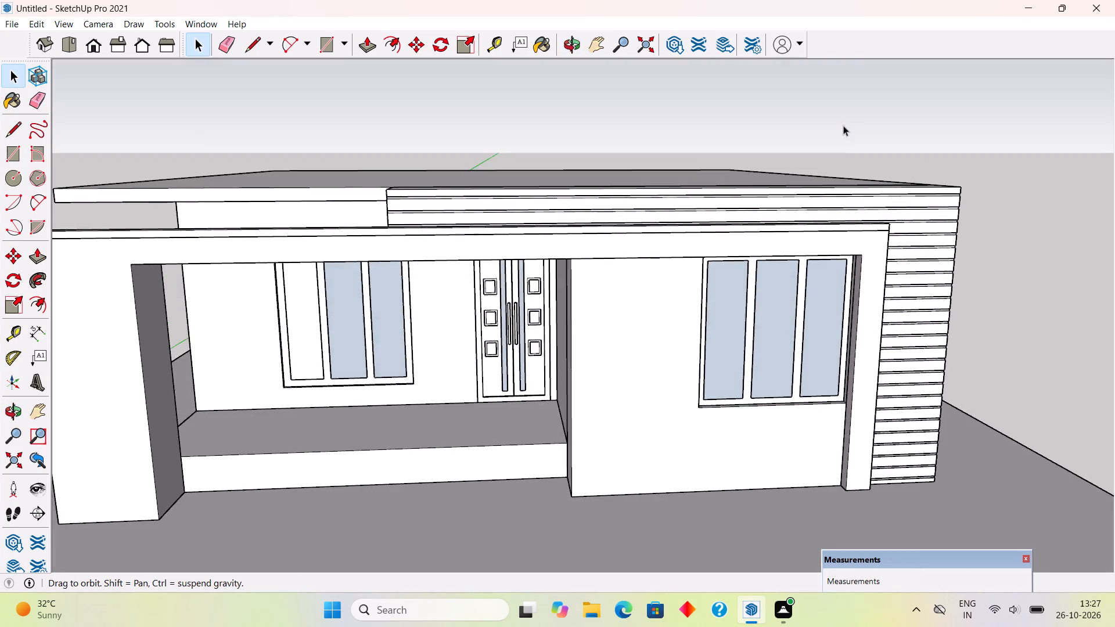
scroll(826, 269, "down", 4)
middle_click_drag(855, 343, 857, 289)
scroll(857, 289, "up", 1)
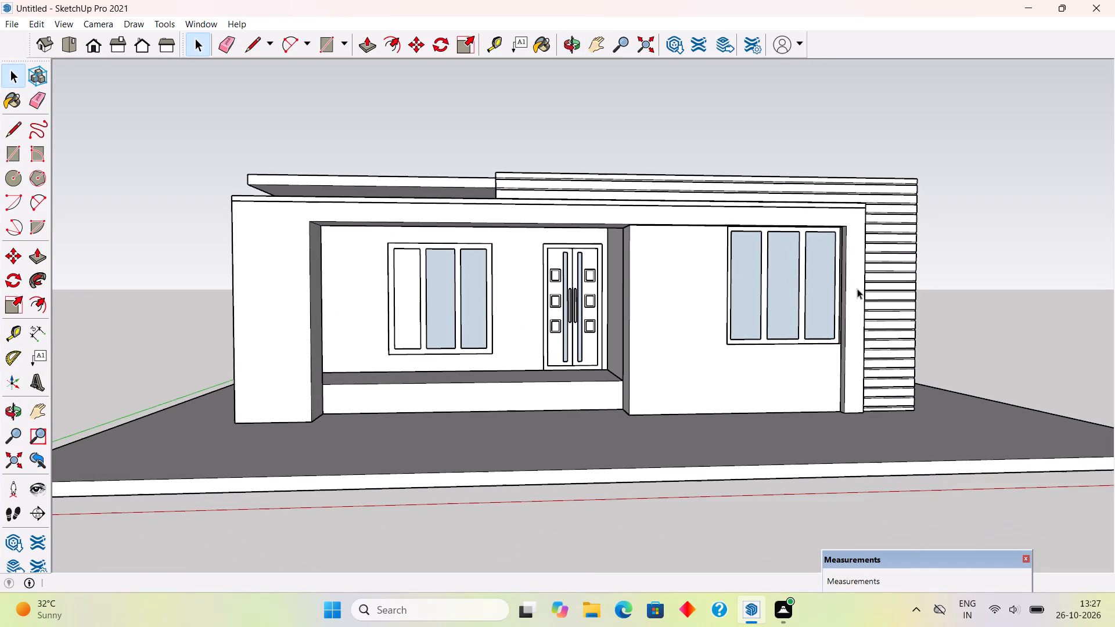
middle_click_drag(857, 293, 858, 327)
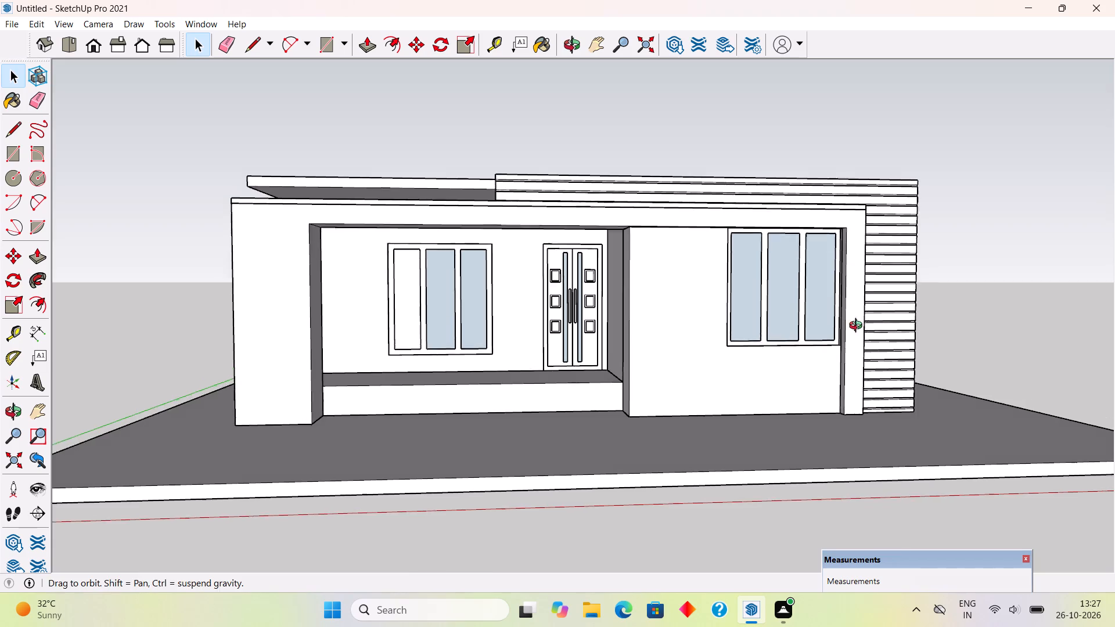
middle_click_drag(858, 327, 869, 384)
middle_click_drag(863, 387, 867, 509)
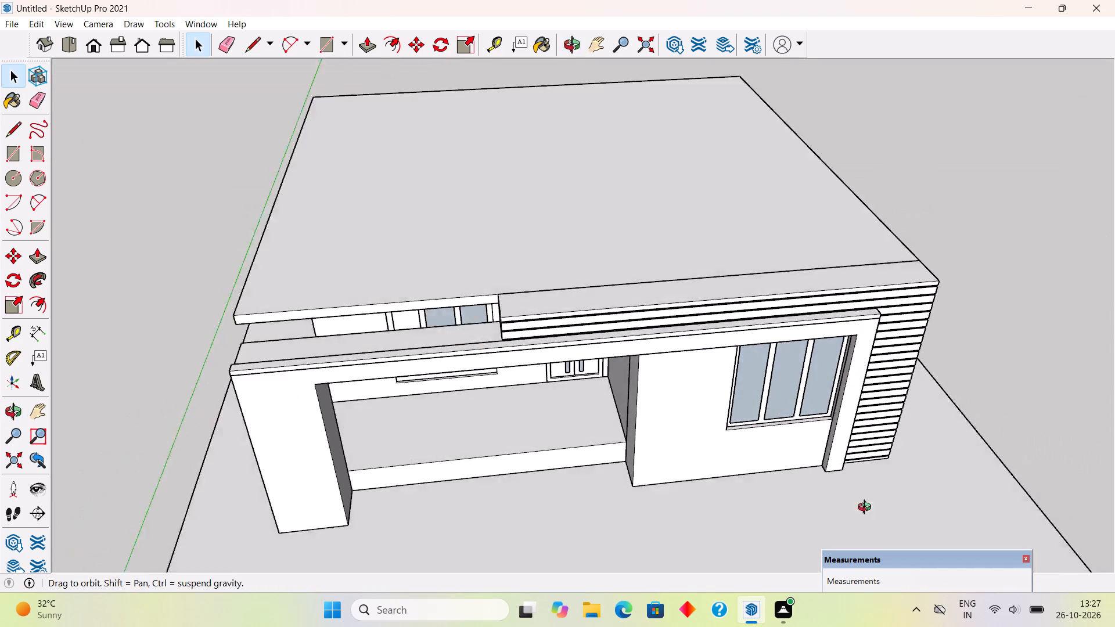
Draw a 21' 7 1/4" by 2' rectangle over the slatted beam's top and extrude it up 6".
middle_click_drag(867, 509, 874, 543)
scroll(846, 426, "up", 5)
middle_click_drag(838, 356, 854, 444)
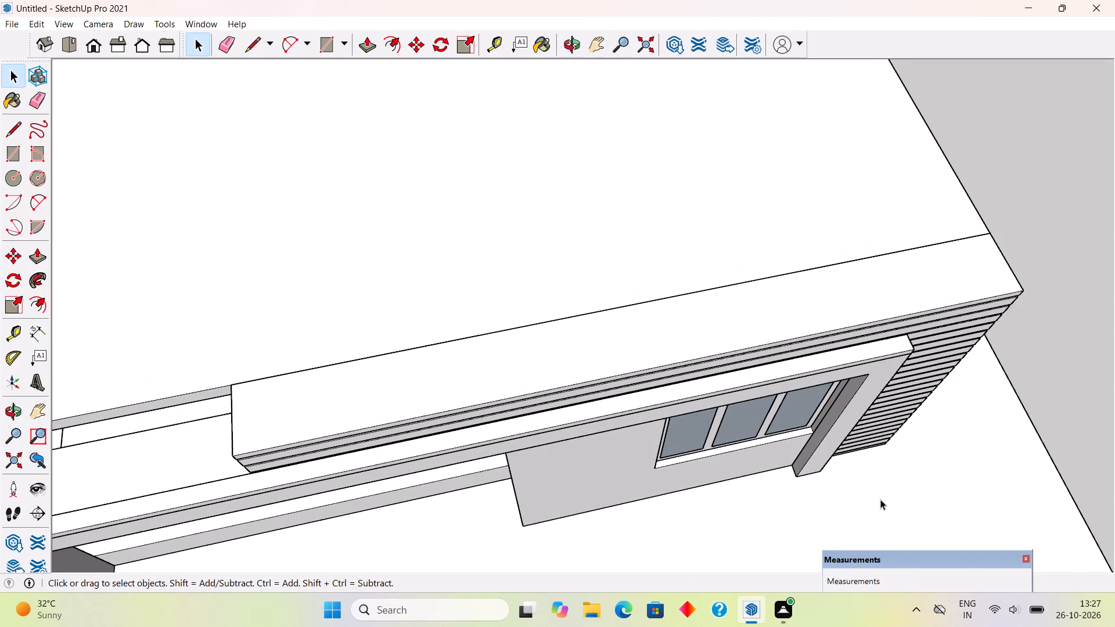
key("r")
left_click(235, 382)
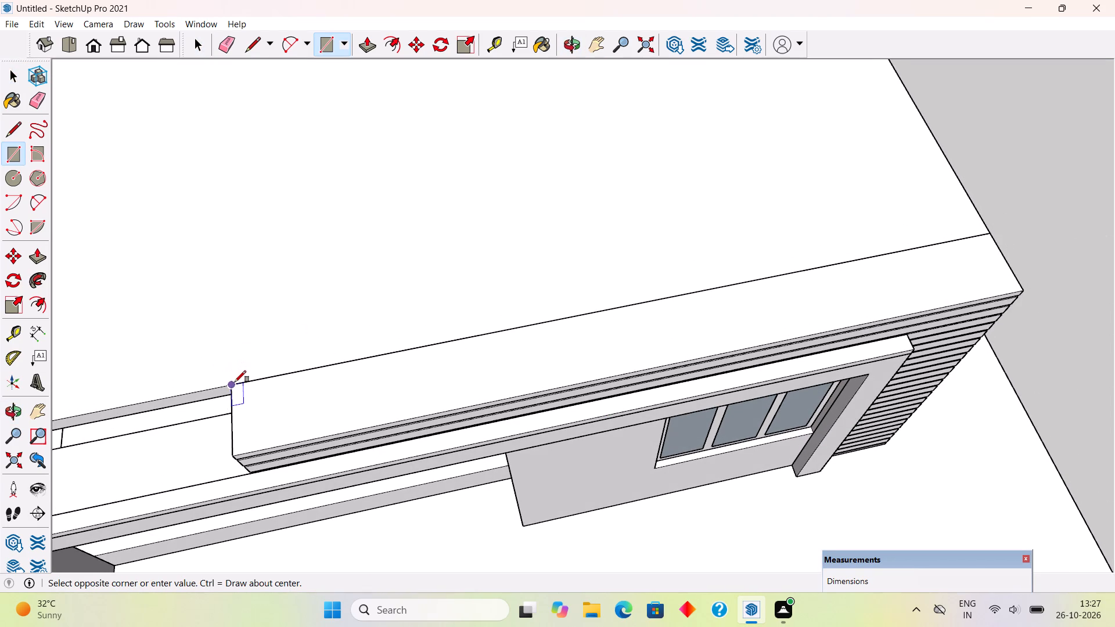
left_click(1026, 291)
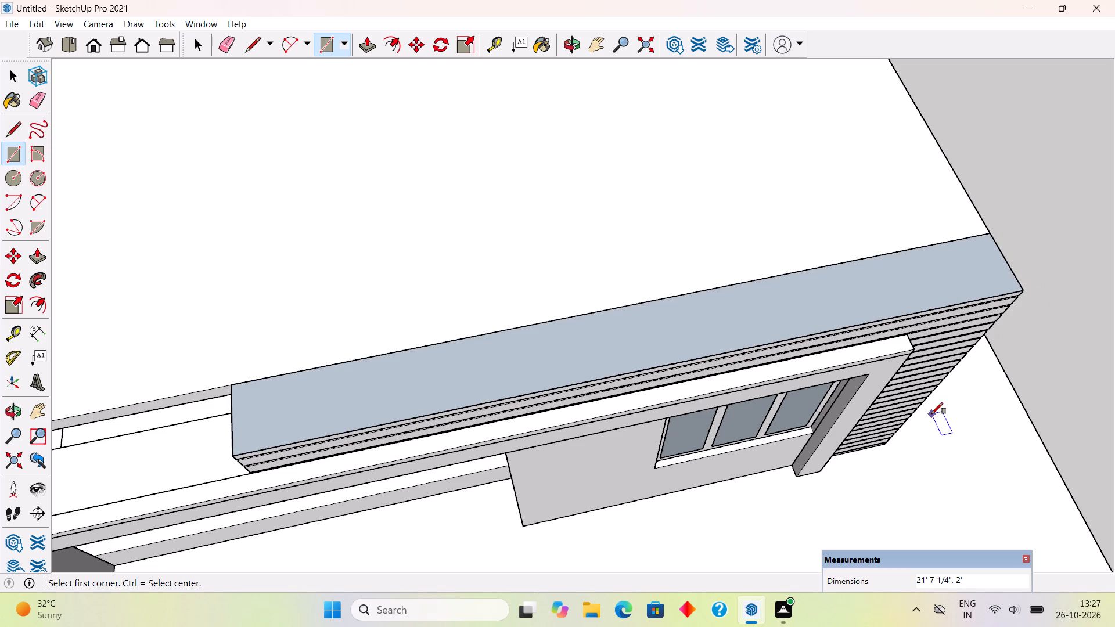
key("bracketleft")
left_click(908, 316)
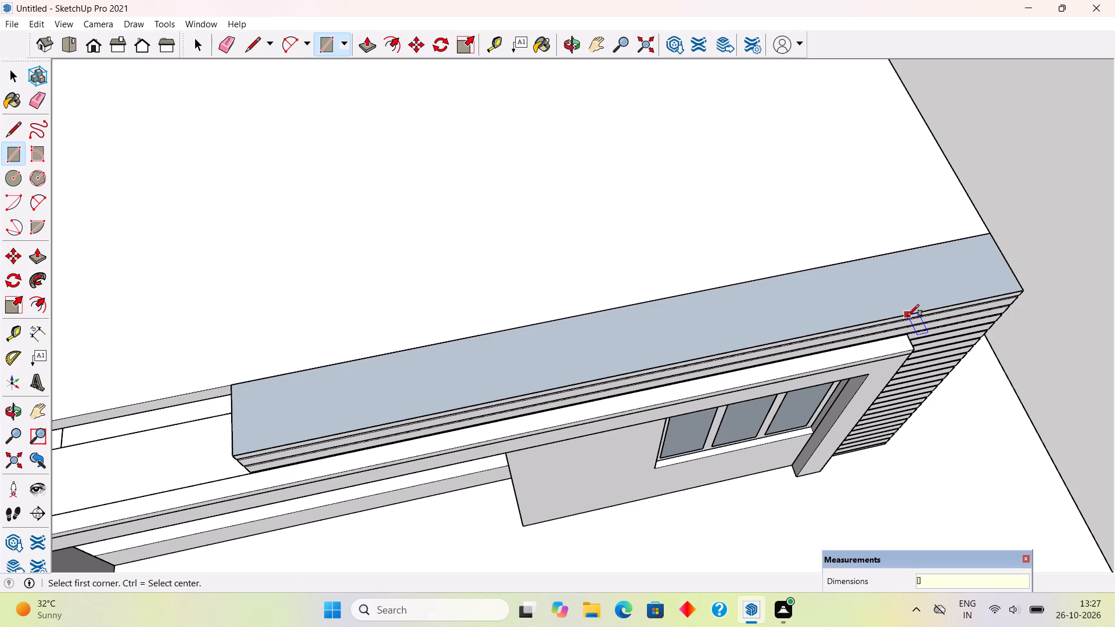
key("p")
left_click(909, 277)
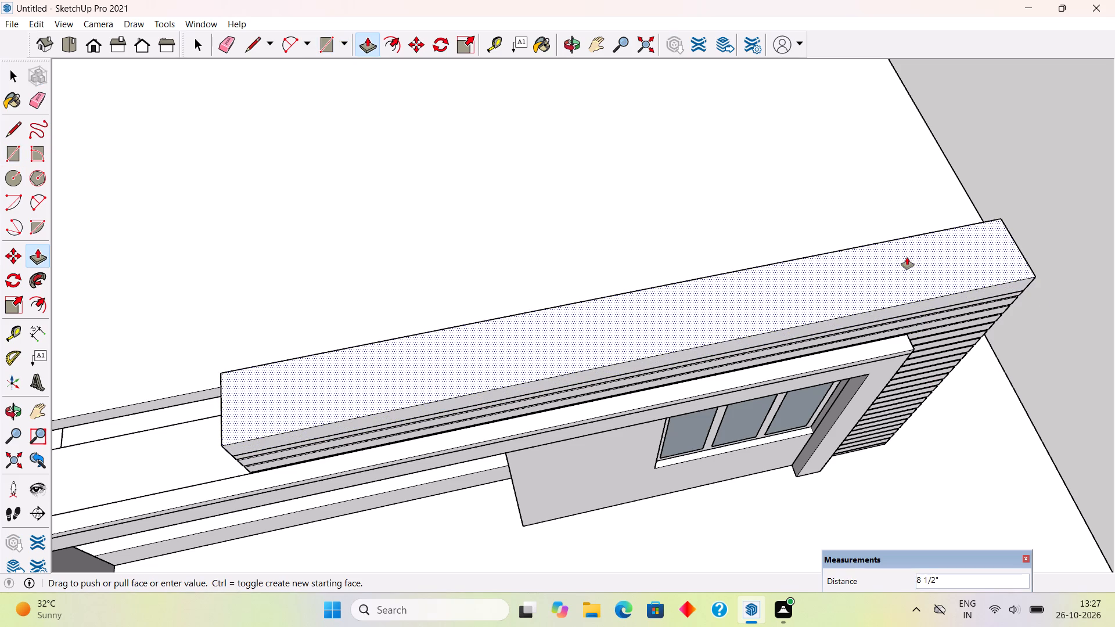
type("6\"")
key("Return")
Pull the new cap's end face 6" outward past the slatted column's outer side.
middle_click_drag(922, 356, 714, 132)
scroll(714, 136, "down", 3)
middle_click_drag(859, 199, 670, 159)
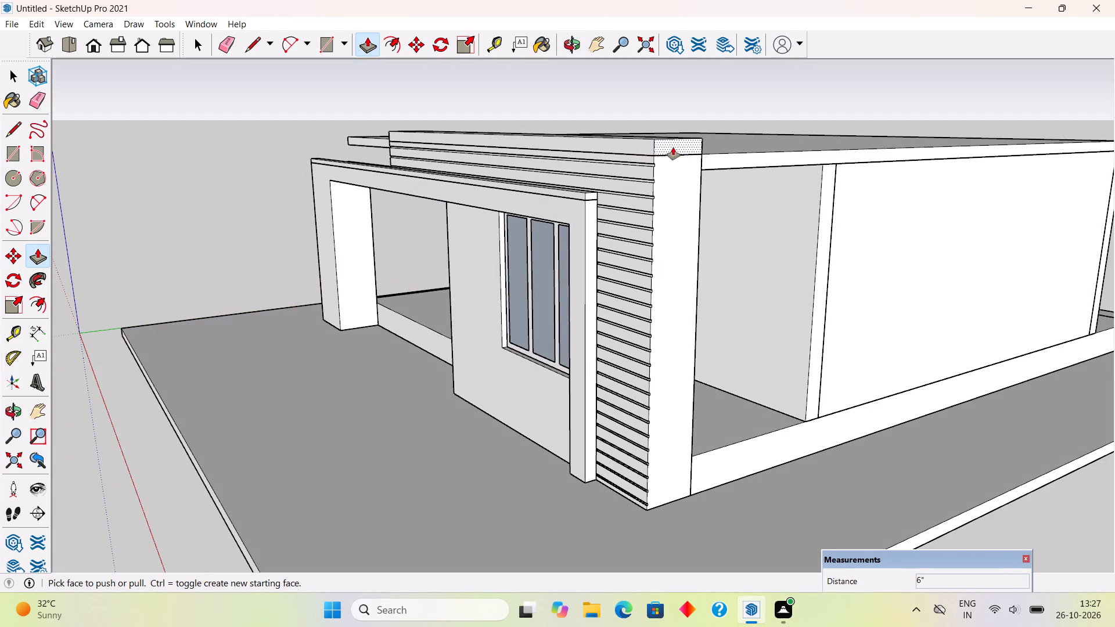
left_click(673, 147)
key("6")
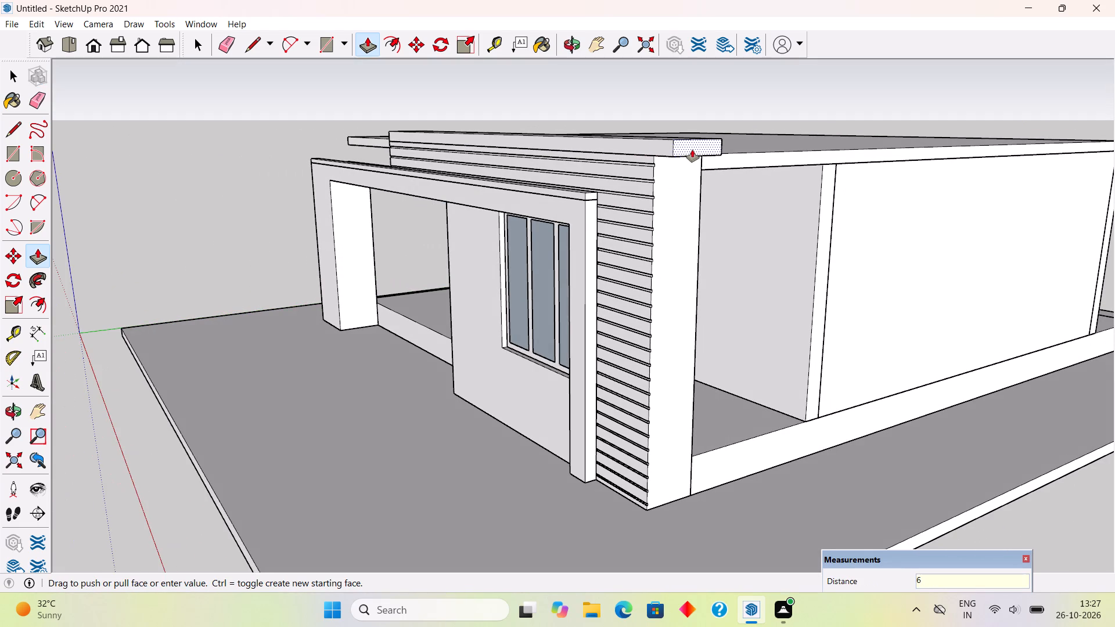
key("shift+quotedbl")
key("Return")
Split off the cap overhang's underside with a 2' line and extrude it 12' down to the slatted column's base.
middle_click_drag(703, 242, 621, 280)
scroll(620, 281, "down", 3)
middle_click_drag(571, 267, 461, 163)
scroll(413, 142, "up", 9)
scroll(413, 149, "down", 8)
middle_click_drag(427, 297, 443, 197)
scroll(443, 203, "down", 1)
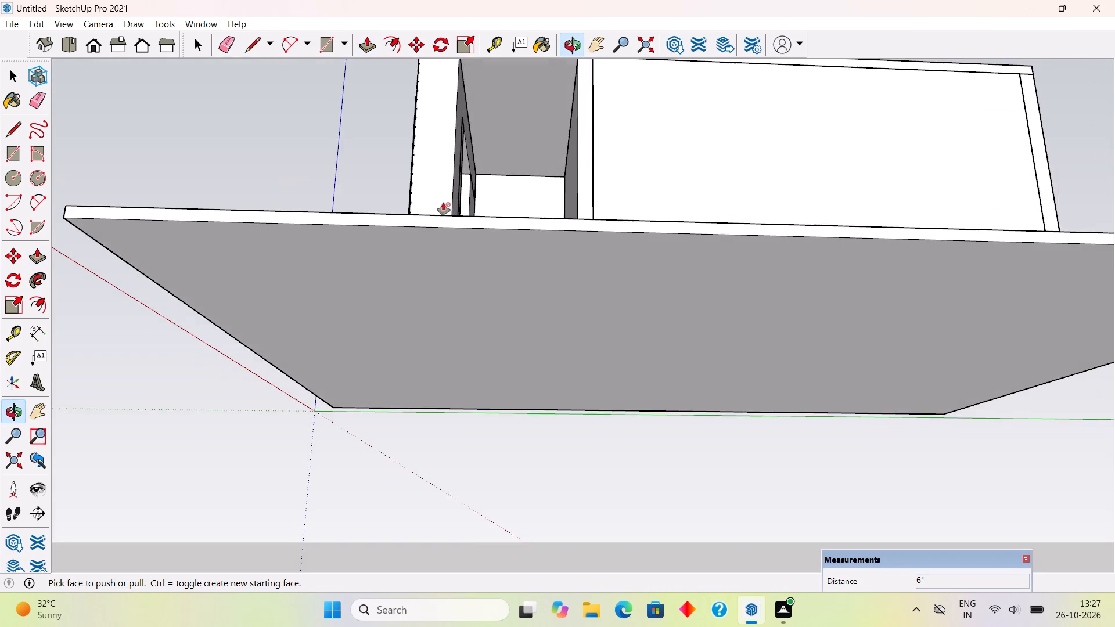
scroll(443, 203, "down", 6)
scroll(452, 94, "up", 20)
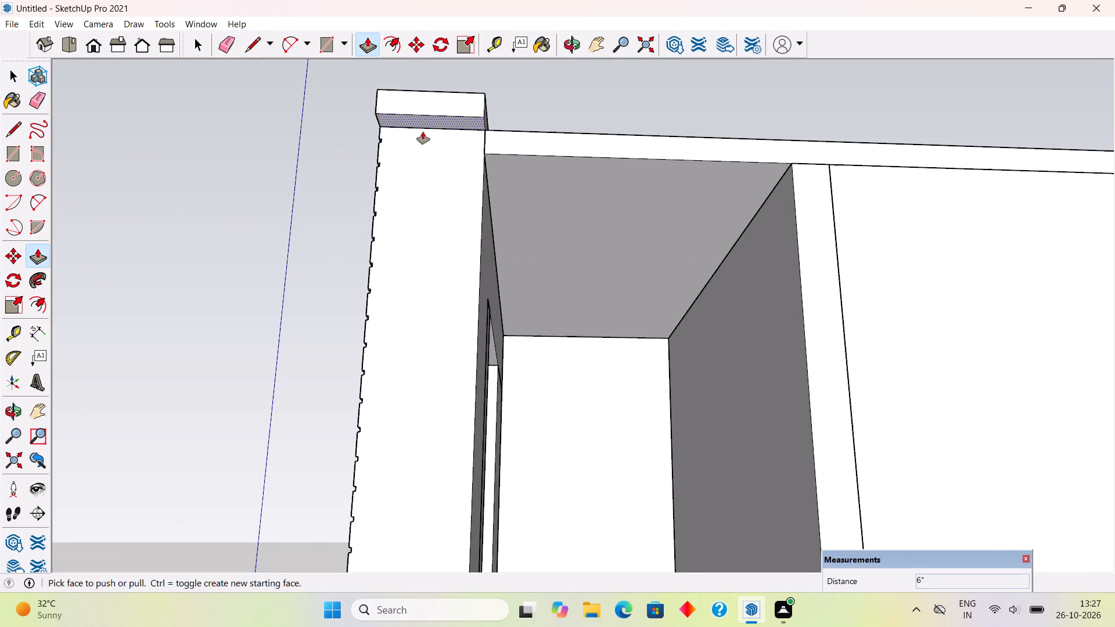
scroll(423, 132, "up", 4)
key("l")
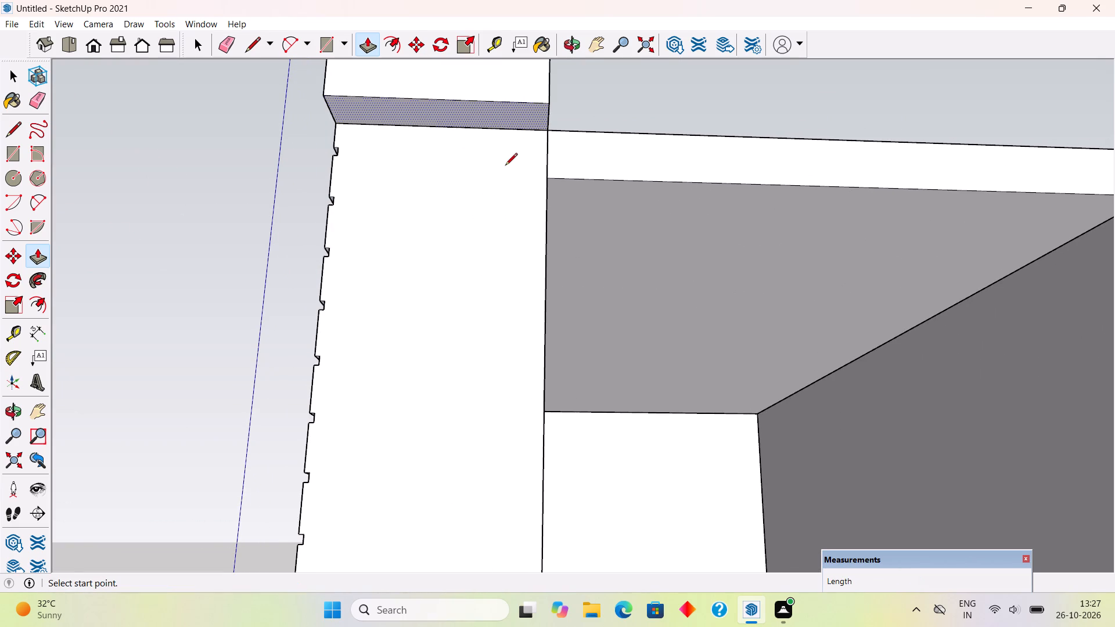
left_click(337, 127)
left_click(550, 128)
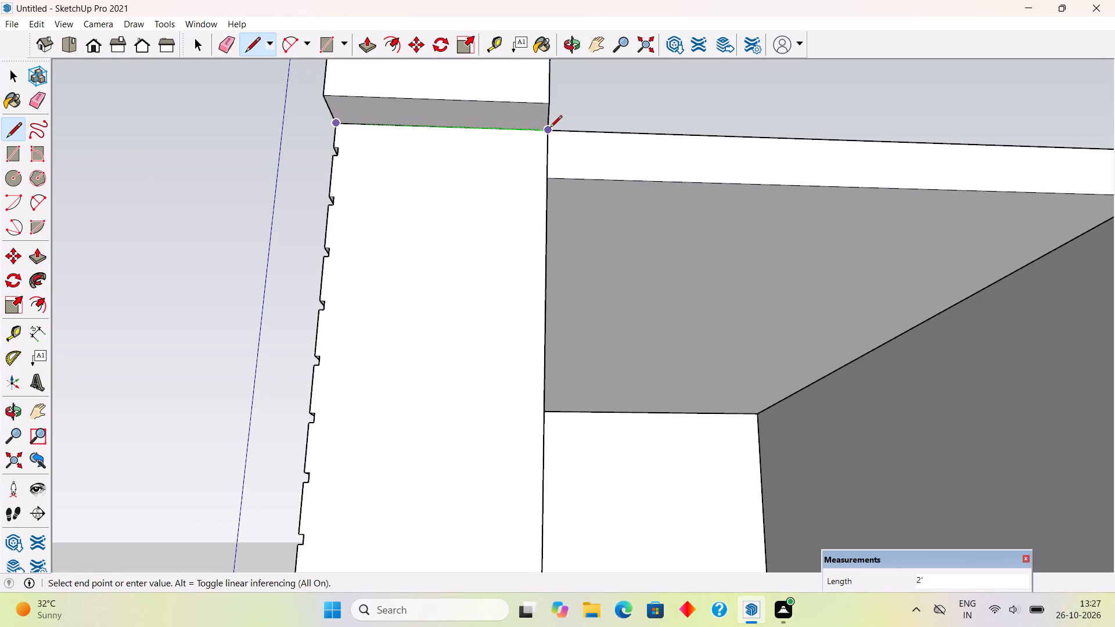
key("p")
left_click(527, 123)
scroll(537, 216, "down", 2)
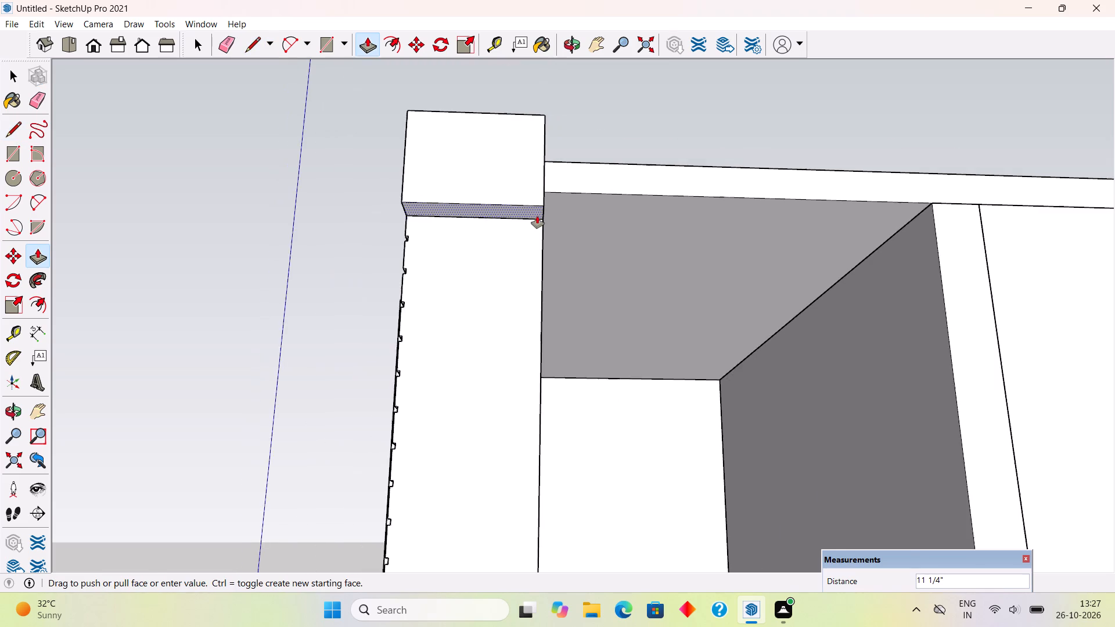
scroll(537, 216, "down", 18)
middle_click_drag(541, 322, 600, 424)
scroll(600, 424, "down", 1)
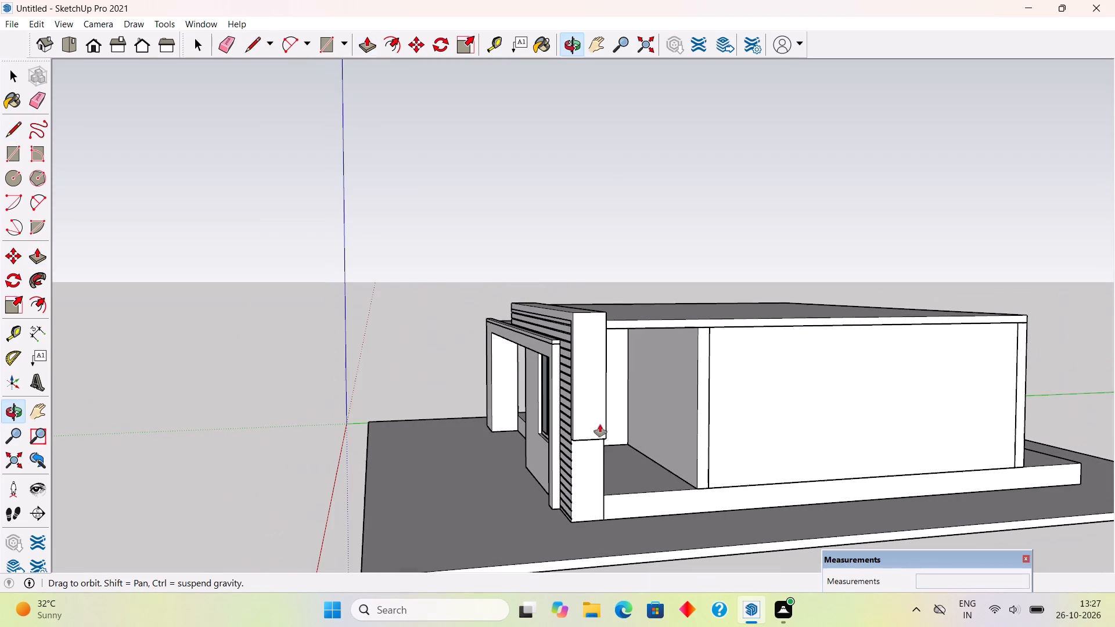
left_click(631, 550)
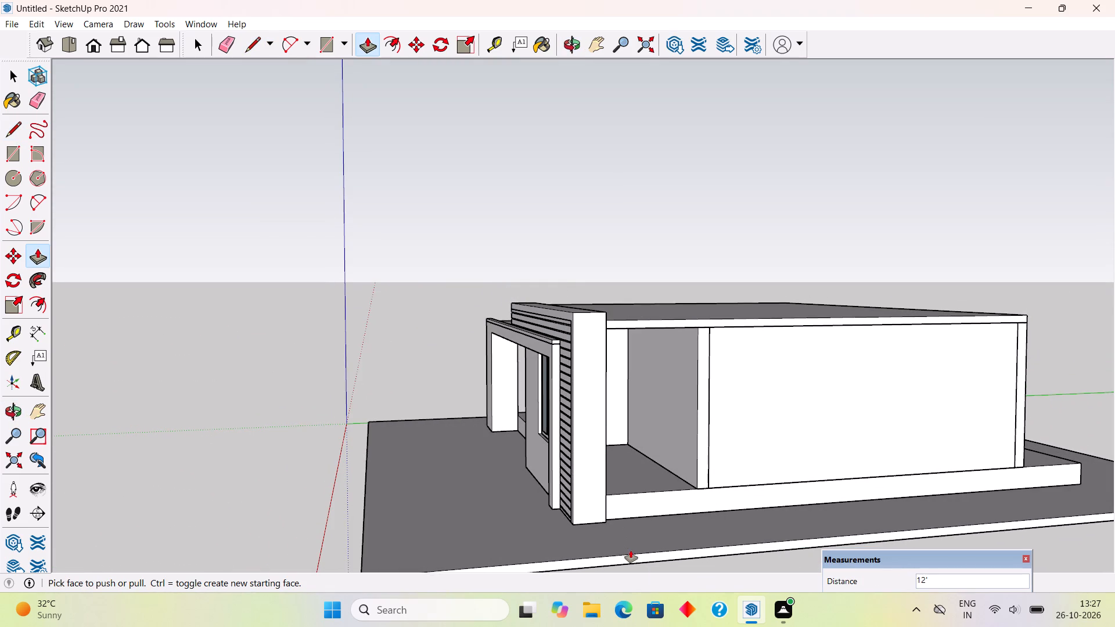
Select the whole cap and side panel framing the slatted wall and make them a group.
key("space")
middle_click_drag(509, 451, 661, 420)
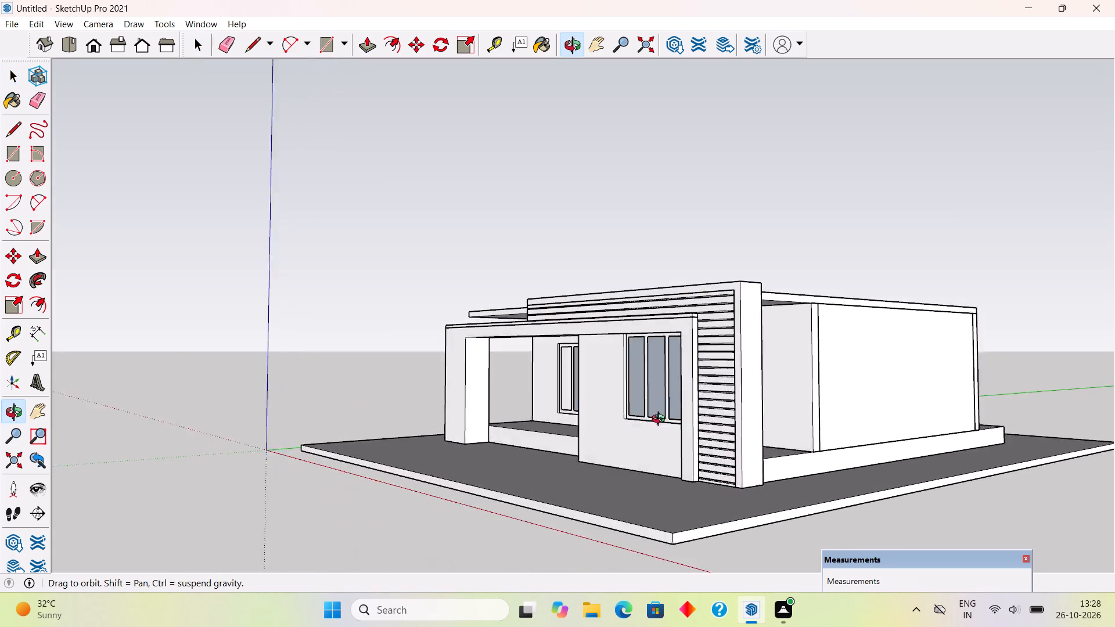
middle_click_drag(661, 420, 734, 404)
triple_click(811, 397)
right_click(811, 397)
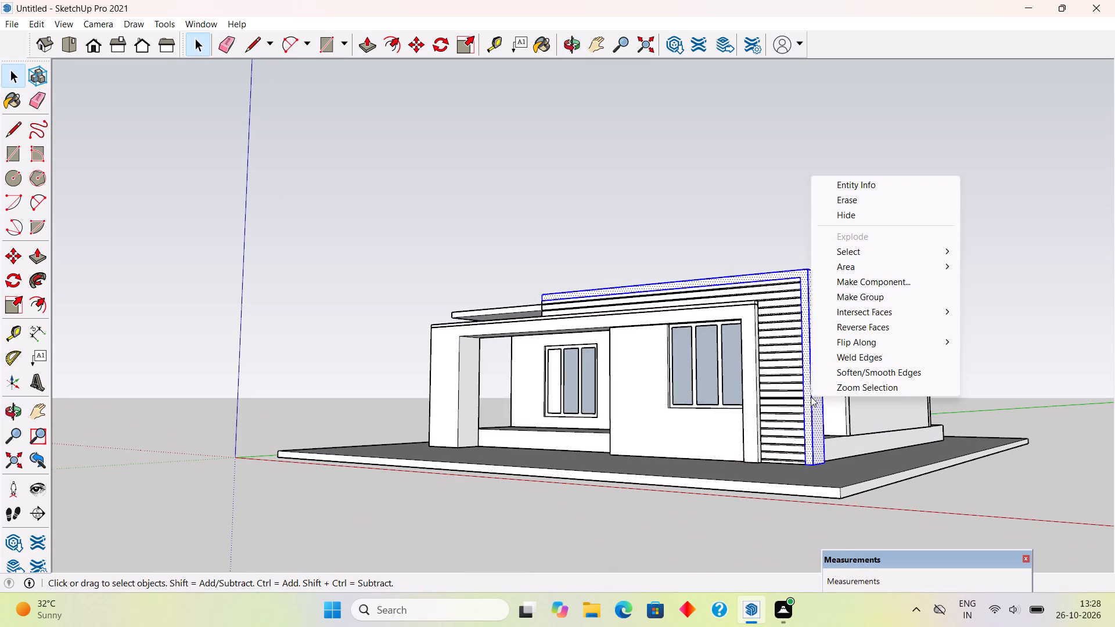
left_click(860, 296)
middle_click_drag(449, 380, 606, 435)
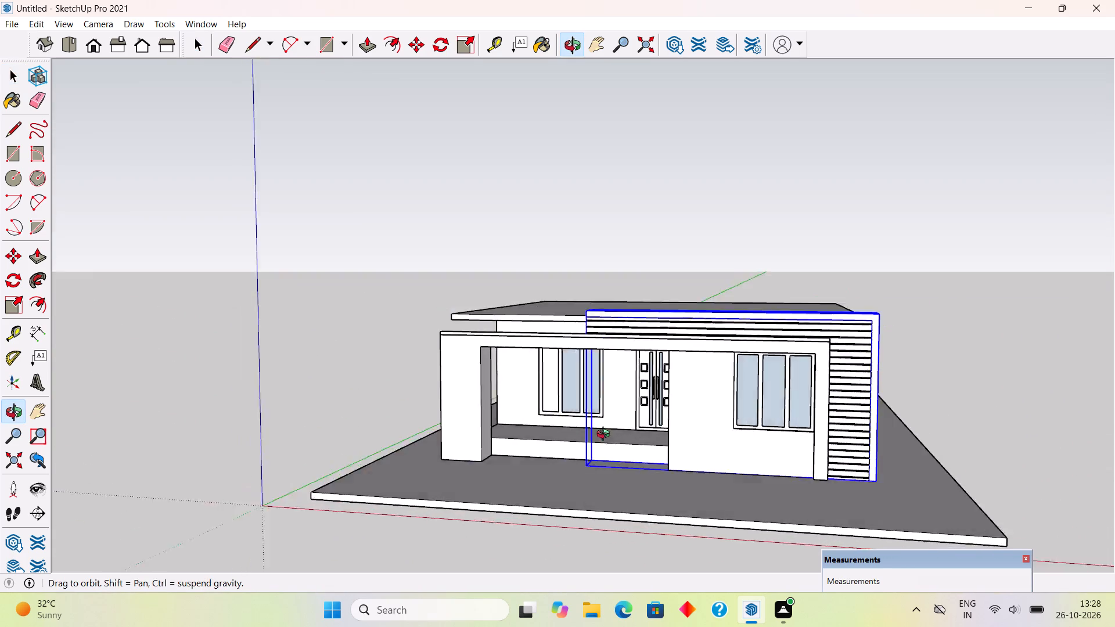
middle_click_drag(606, 435, 647, 430)
left_click(671, 276)
Examine how the new frame around the slats meets the roof slab and porch from the front, both sides and above.
middle_click_drag(630, 392, 641, 429)
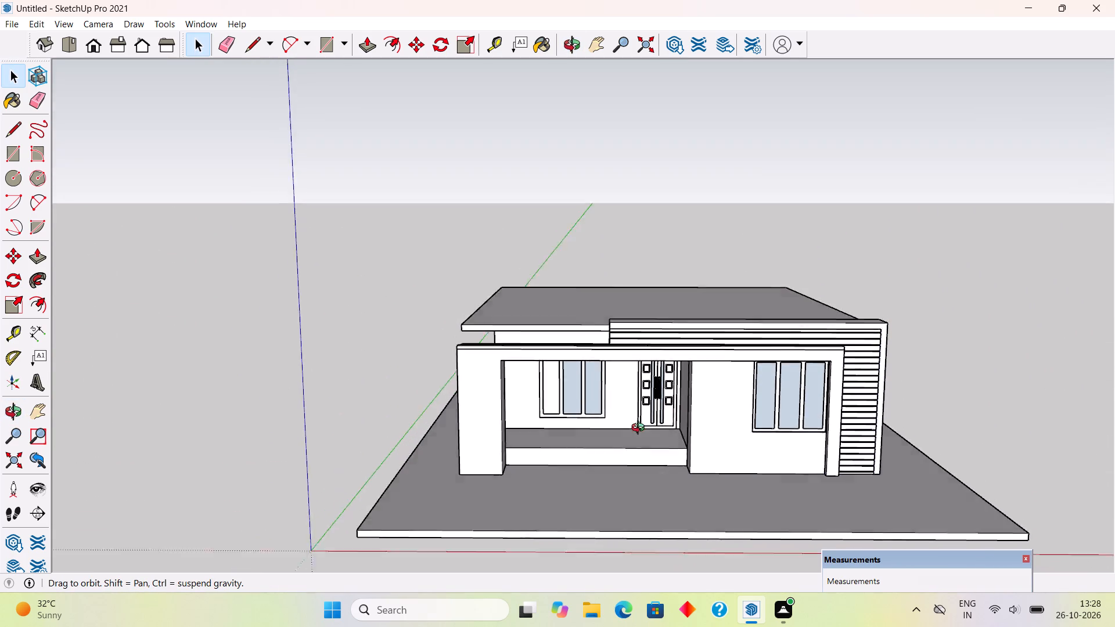
middle_click_drag(641, 429, 175, 503)
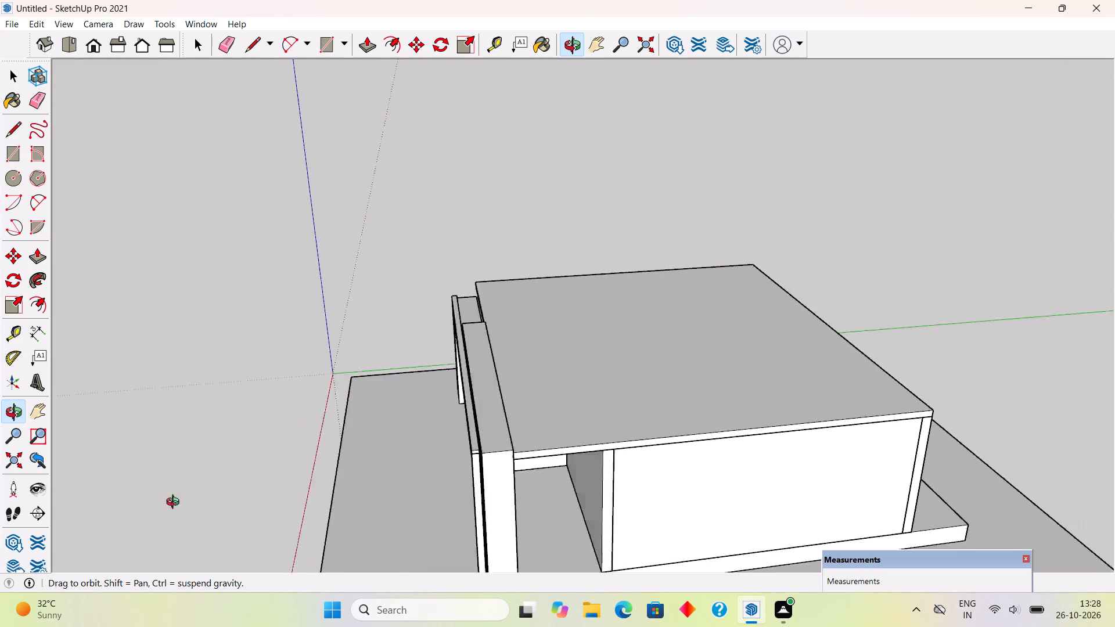
middle_click_drag(175, 503, 88, 451)
scroll(412, 370, "up", 9)
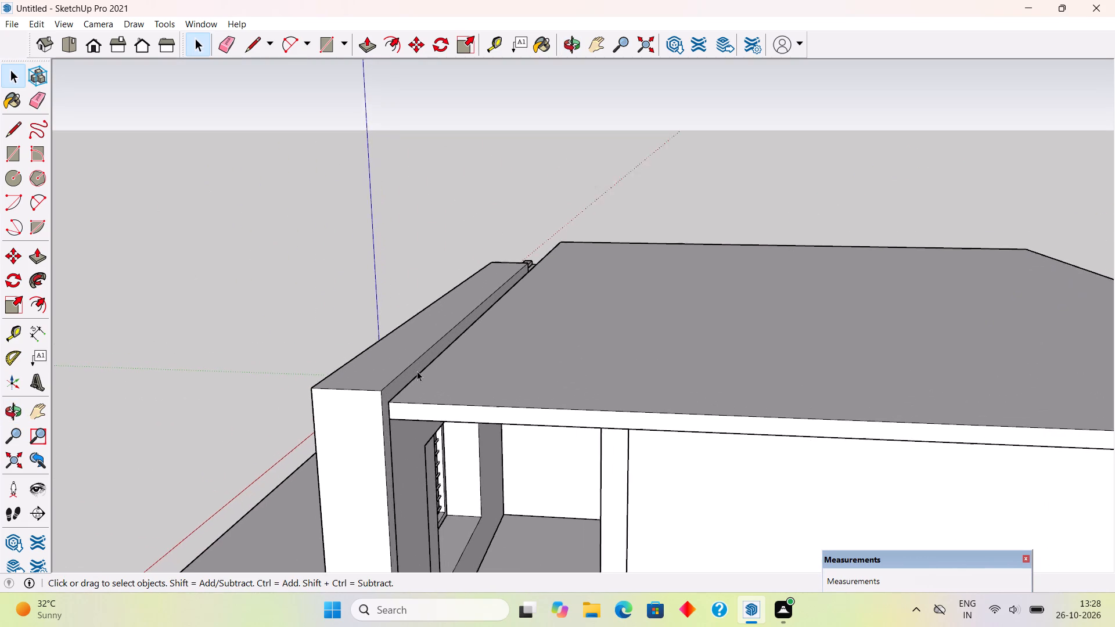
scroll(417, 371, "up", 1)
middle_click_drag(453, 371, 402, 405)
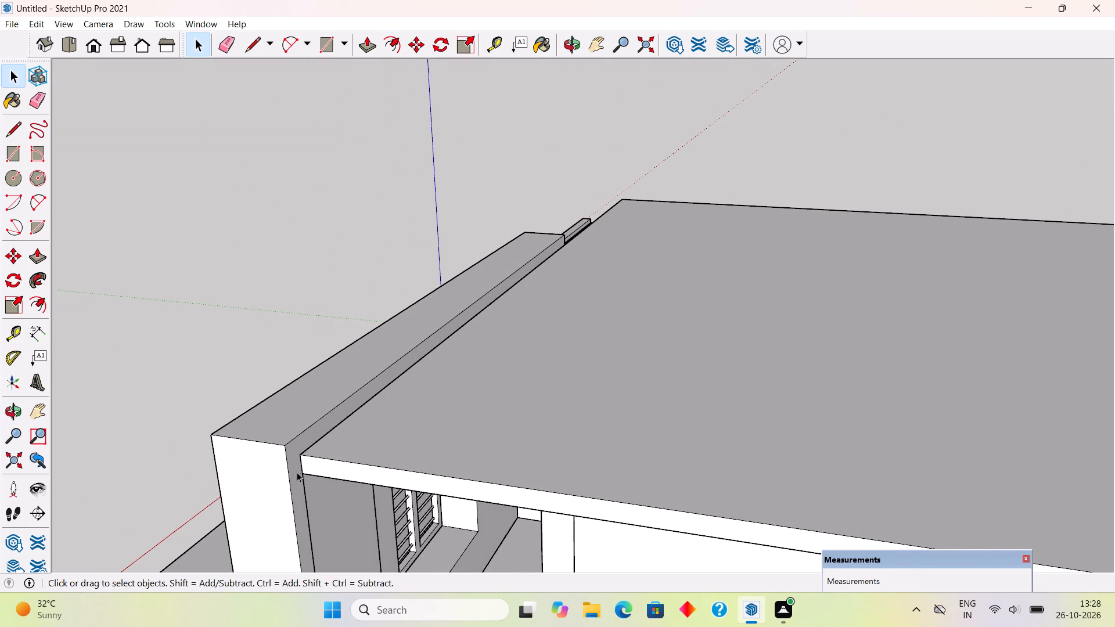
scroll(297, 472, "up", 3)
middle_click_drag(302, 467, 377, 325)
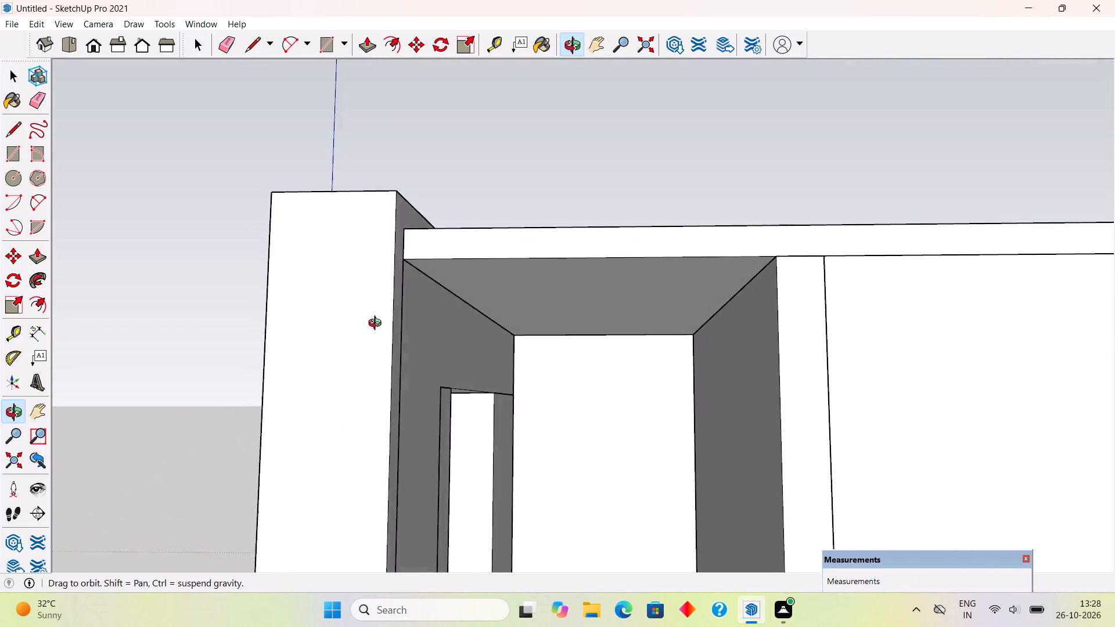
middle_click_drag(377, 325, 746, 342)
middle_click_drag(447, 418, 600, 427)
scroll(600, 427, "down", 2)
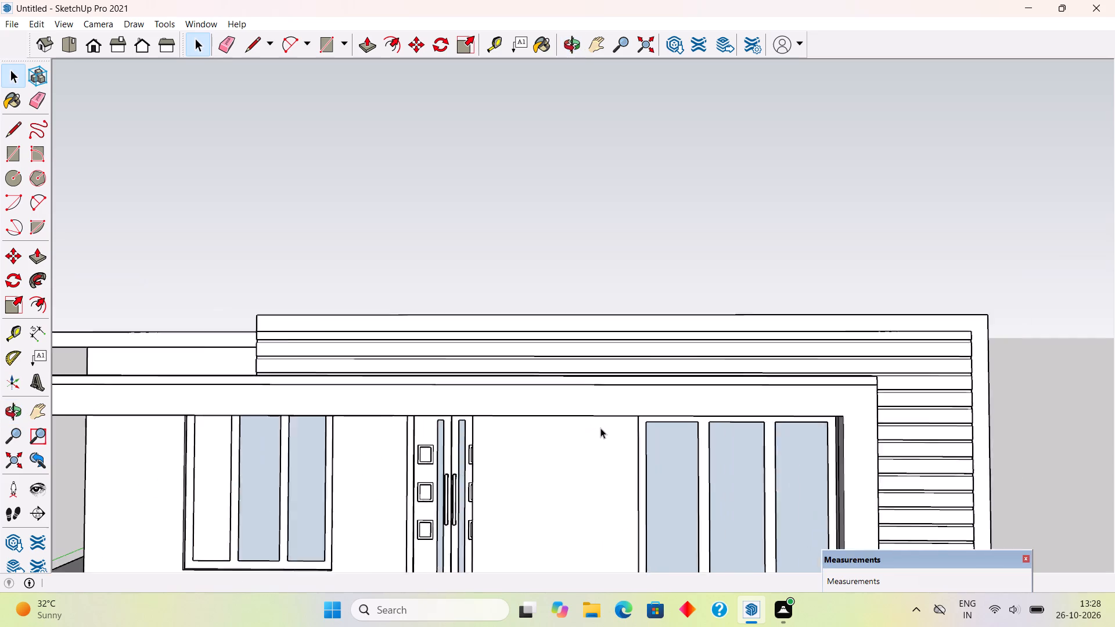
scroll(600, 428, "down", 2)
scroll(525, 446, "down", 1)
middle_click_drag(522, 446, 696, 356)
middle_click_drag(564, 399, 727, 473)
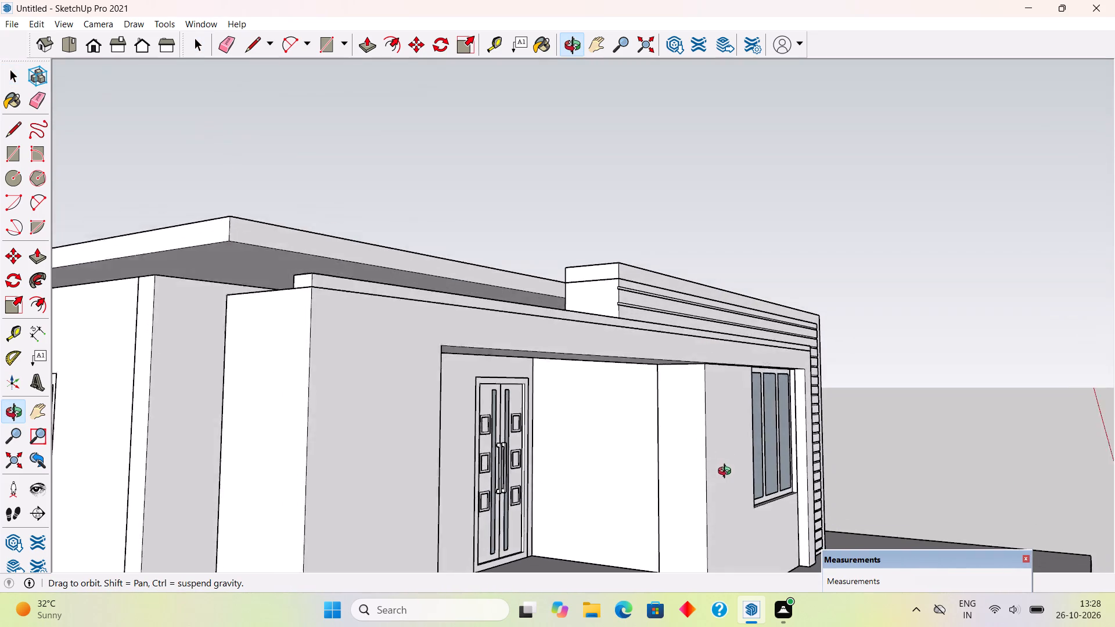
middle_click_drag(727, 473, 731, 480)
middle_click_drag(306, 409, 444, 380)
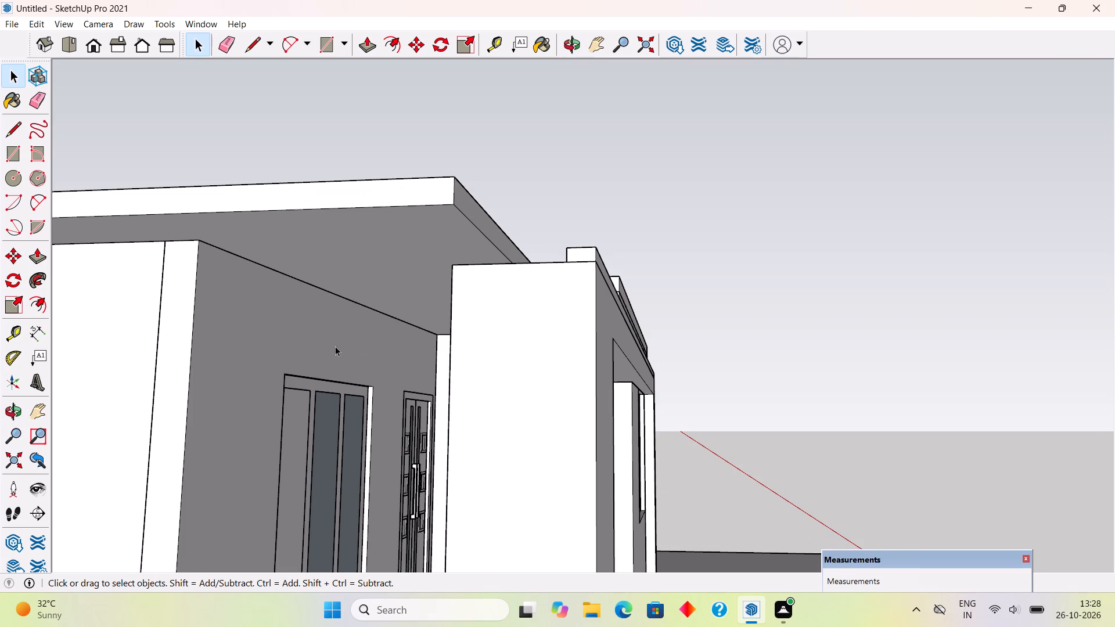
scroll(297, 331, "down", 11)
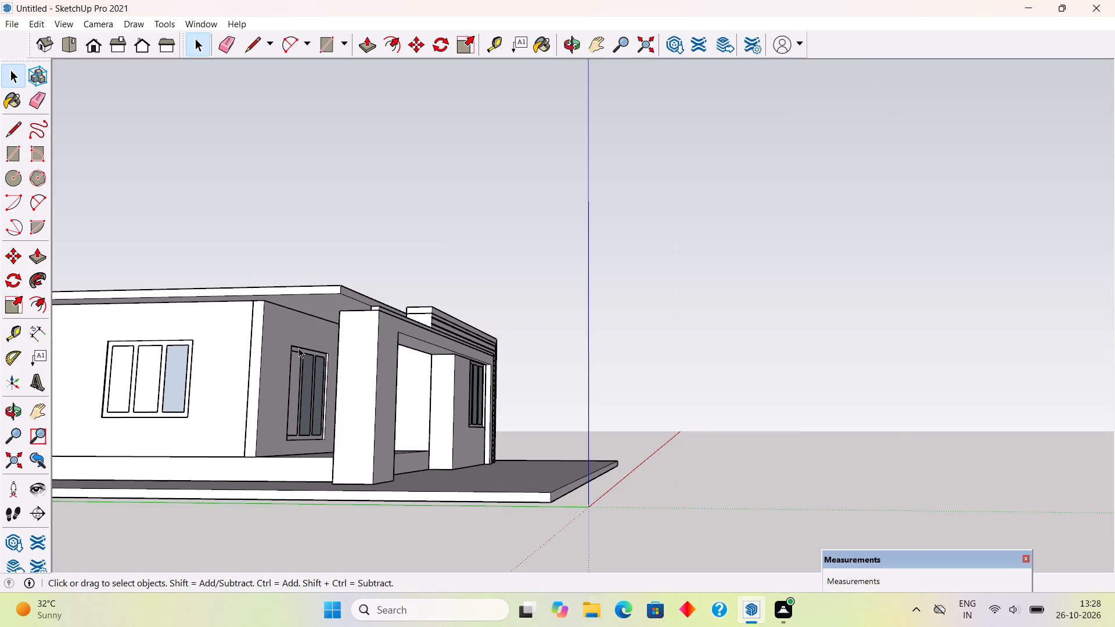
middle_click_drag(264, 353, 280, 358)
Place a guide line 1.5' below the top edge of the recessed porch wall, above the window and door.
scroll(286, 318, "up", 6)
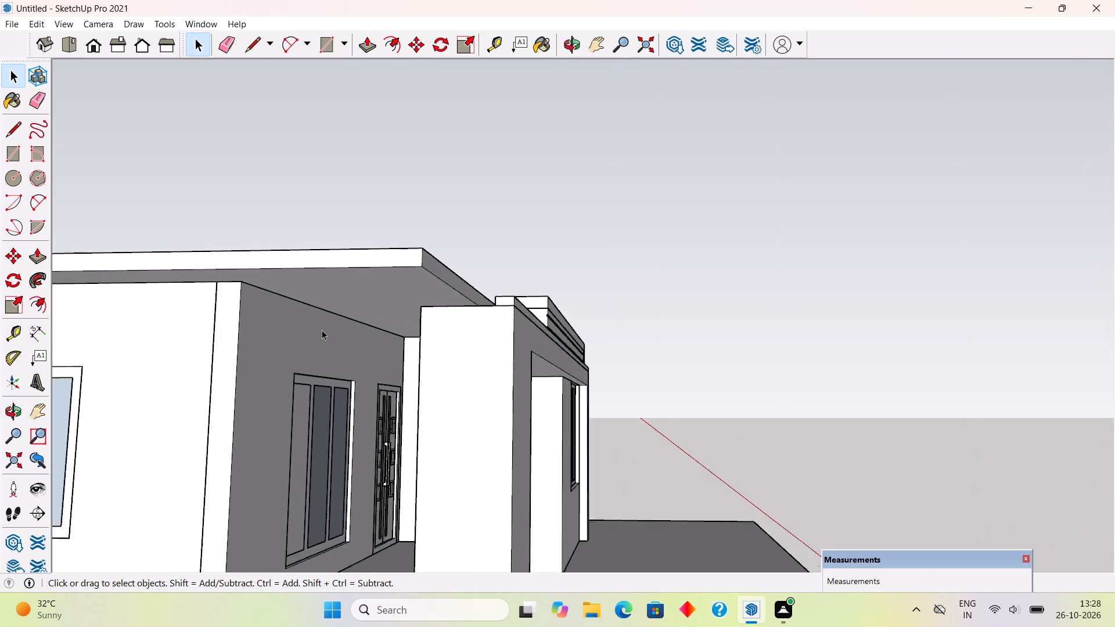
scroll(322, 330, "up", 7)
key("t")
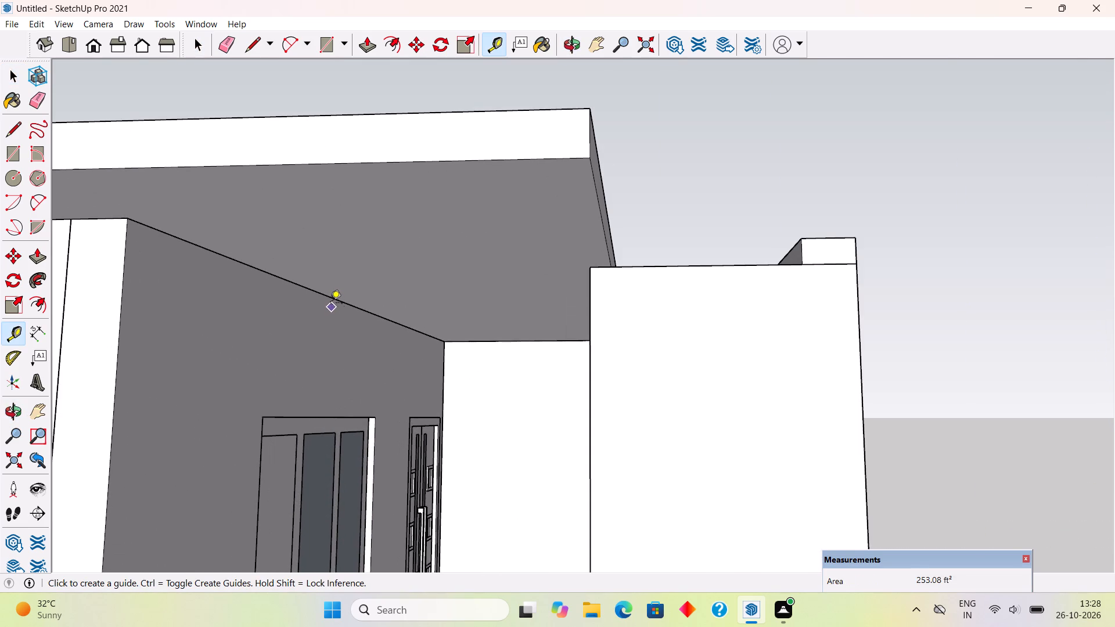
left_click(330, 302)
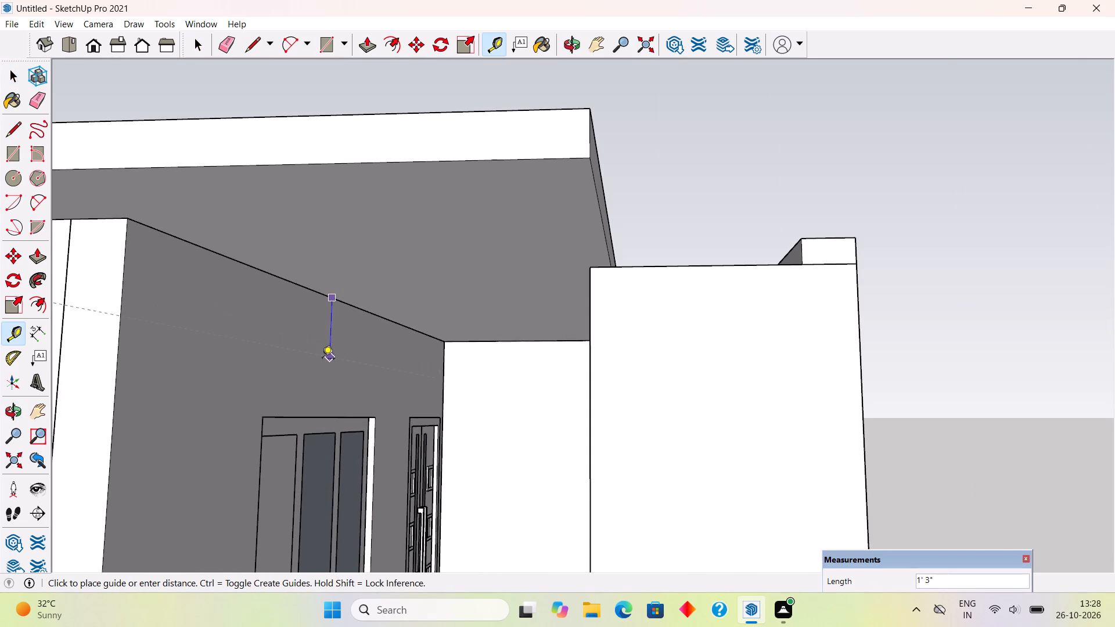
type("1.5'")
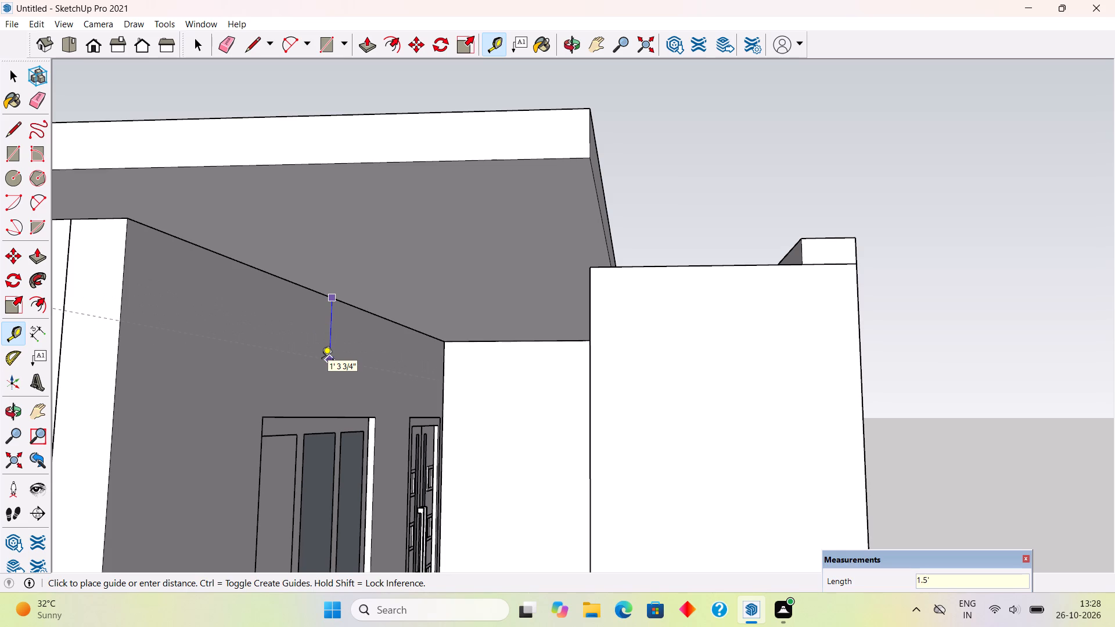
key("Return")
key("space")
Draw a 16' 10" by 1' 6" rectangle between the guide and the recessed porch wall's top edge, and extrude it 6' forward.
key("l")
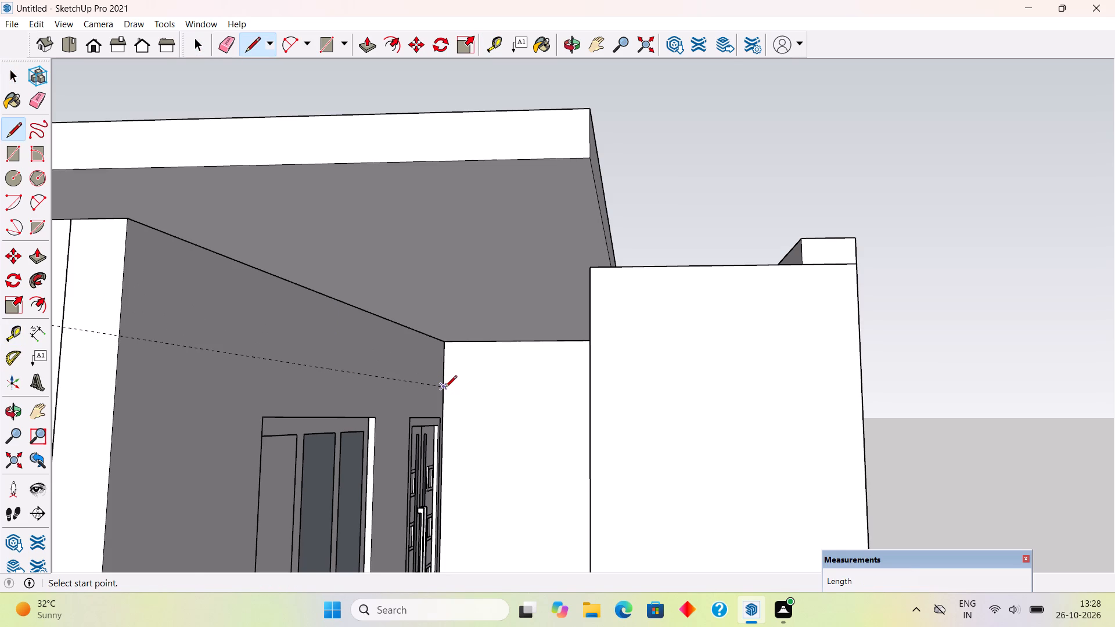
key("r")
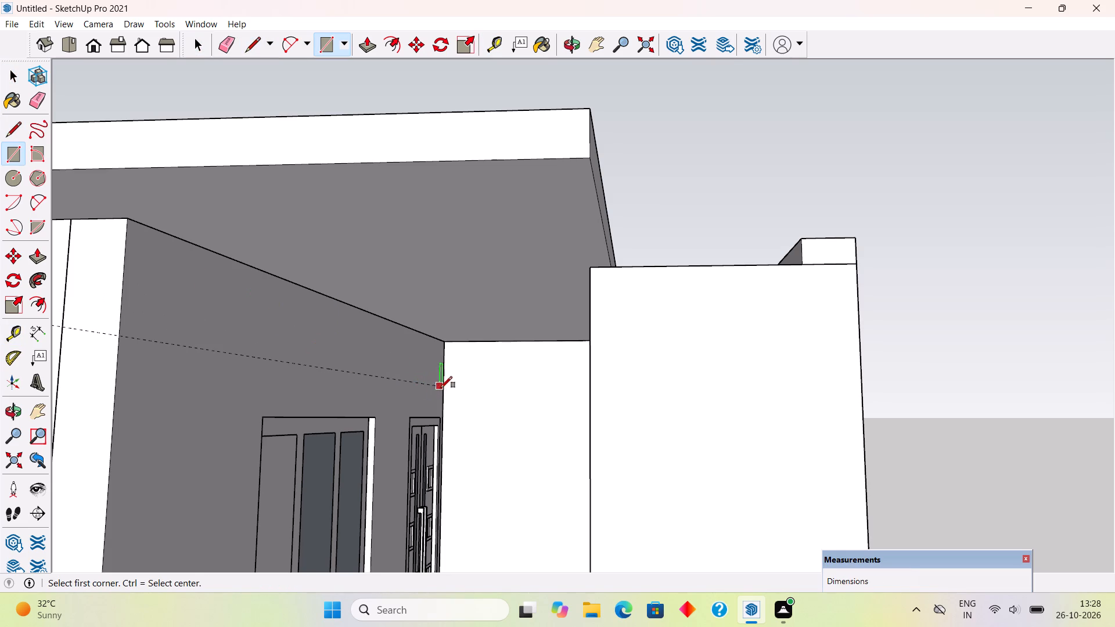
left_click(442, 387)
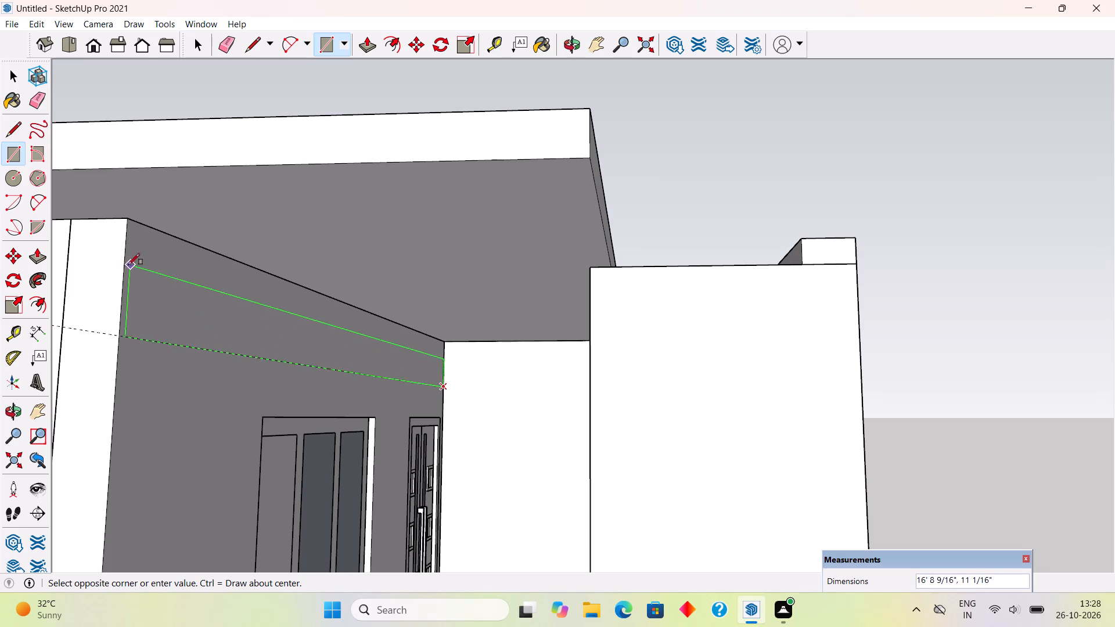
left_click(132, 221)
key("p")
left_click(184, 290)
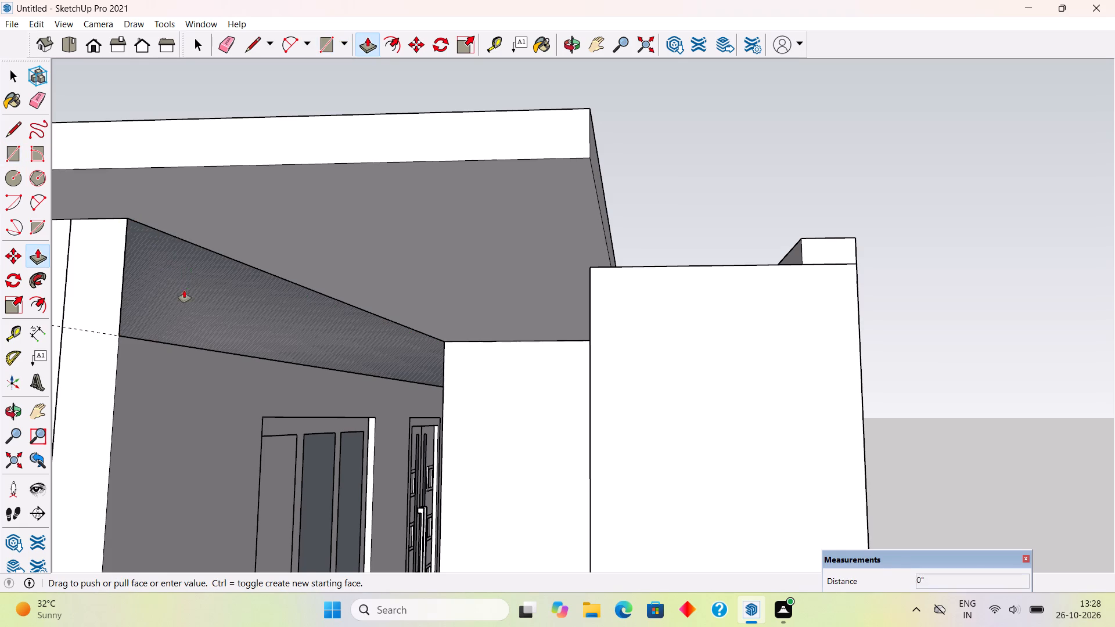
scroll(346, 295, "down", 5)
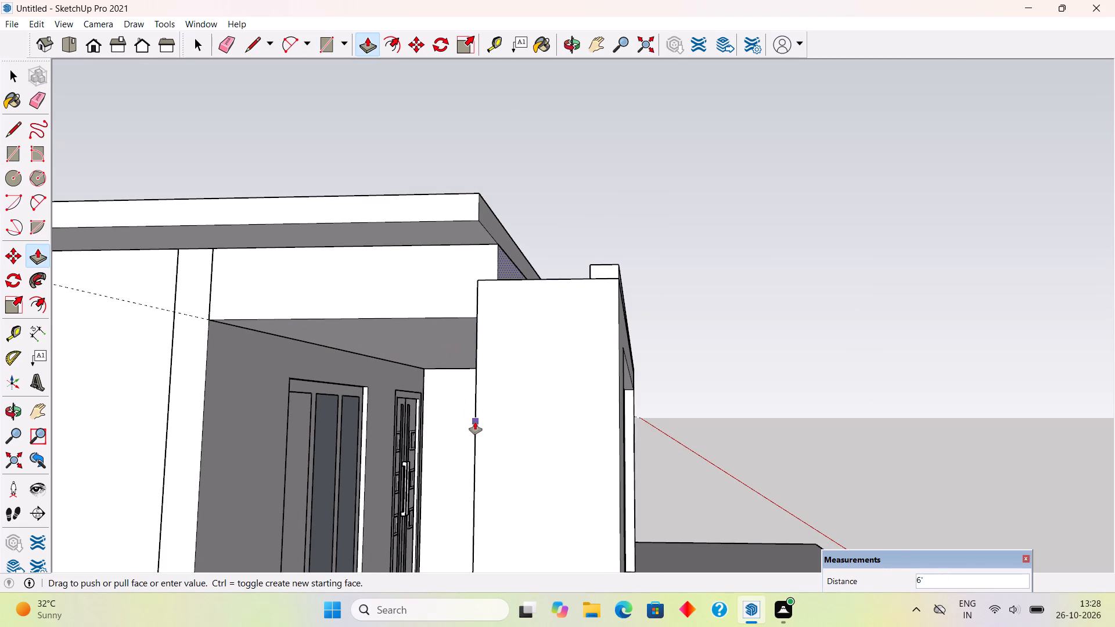
left_click(475, 422)
Extend the end face of the new porch block 2' outward to the edge of the roof slab.
middle_click_drag(480, 329, 424, 444)
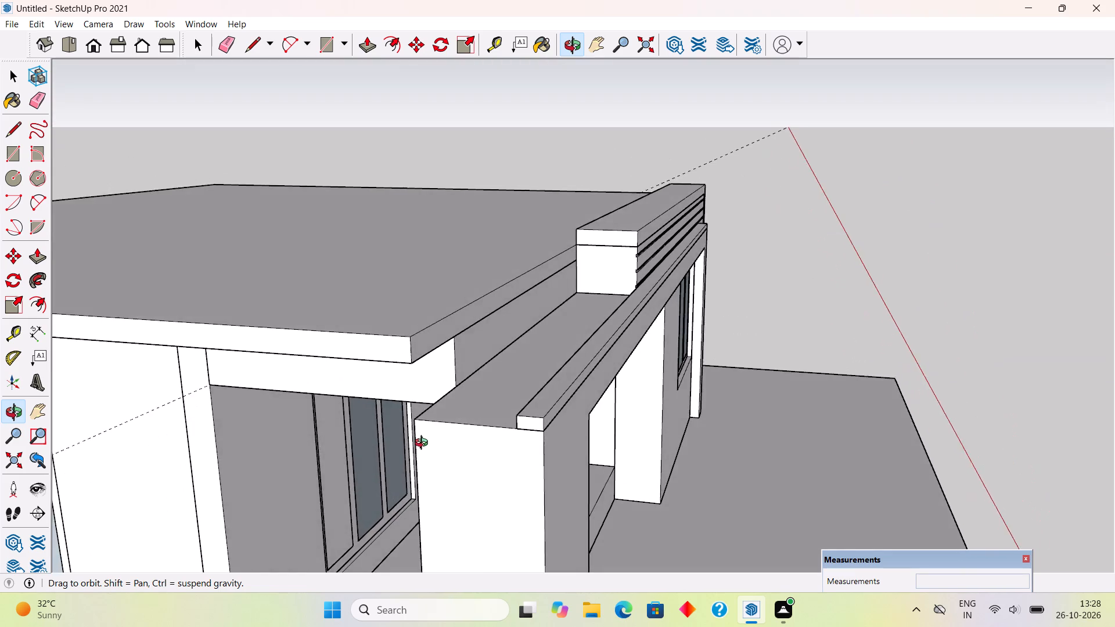
middle_click_drag(424, 444, 433, 405)
scroll(433, 405, "down", 6)
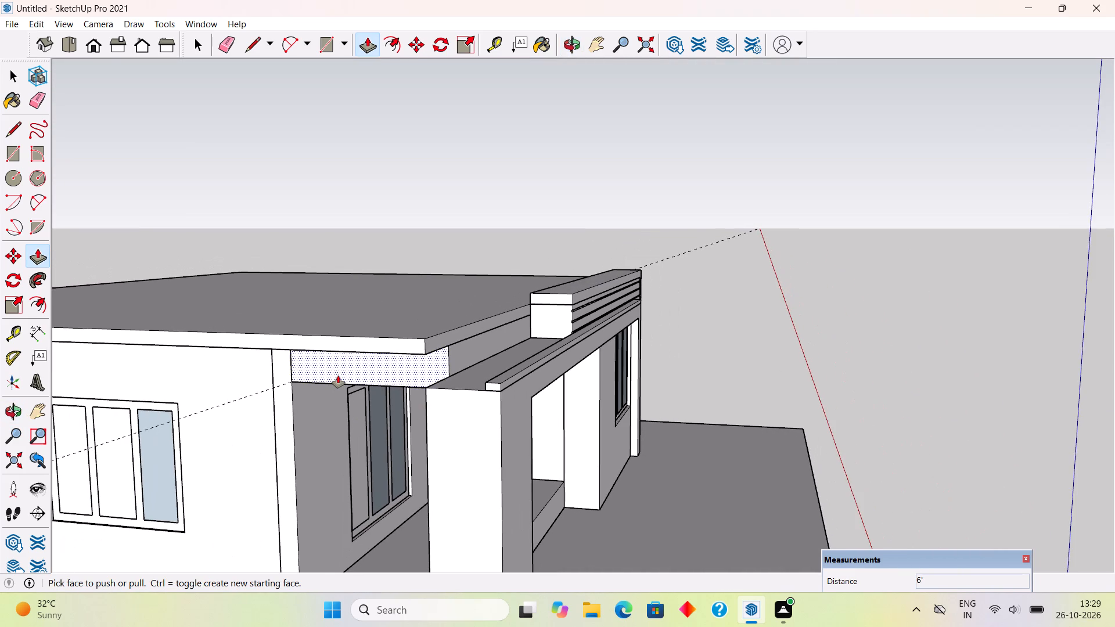
left_click(338, 376)
left_click(431, 474)
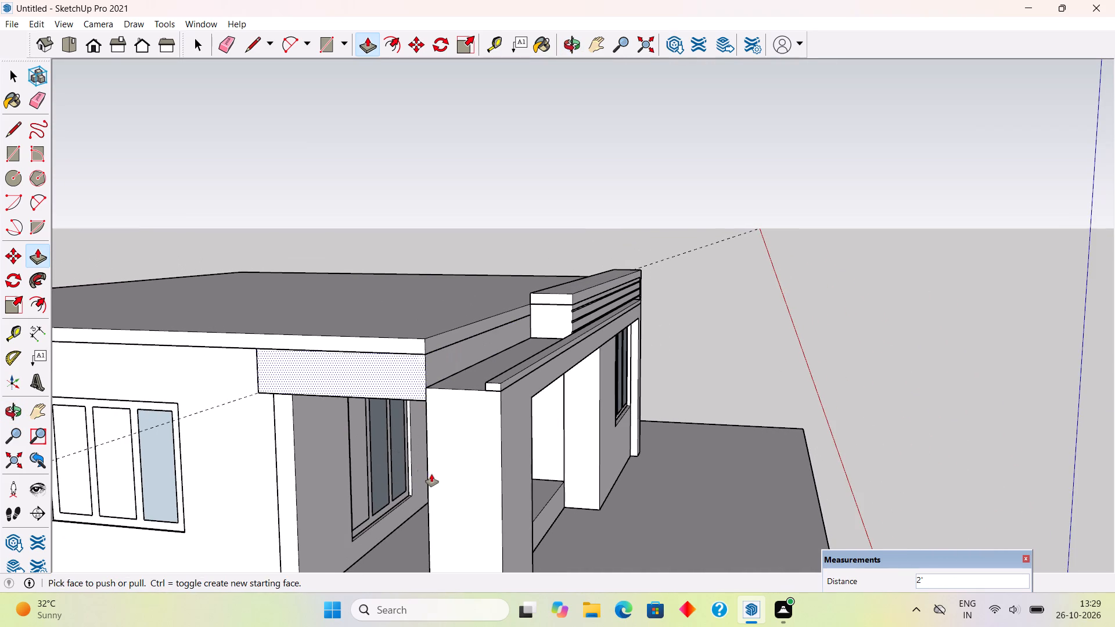
Split the overhanging block's rear face with a 1' 6" vertical line and extrude it about 24' 2" along the side wall to the rear corner.
middle_click_drag(434, 426, 744, 348)
scroll(693, 318, "up", 1)
middle_click_drag(693, 318, 693, 321)
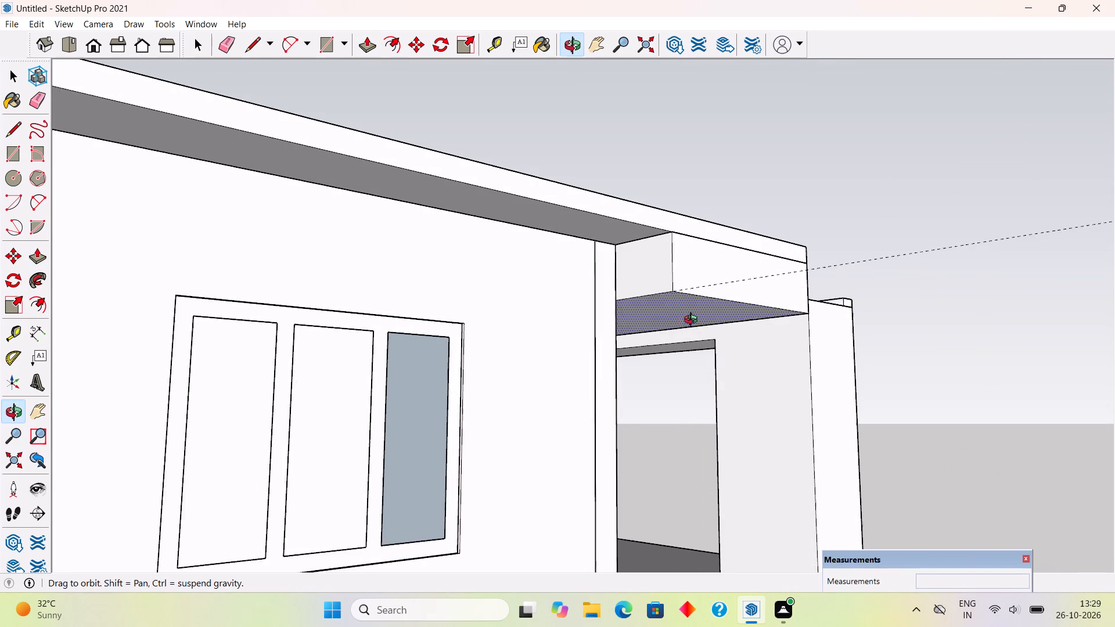
middle_click_drag(693, 321, 706, 355)
key("l")
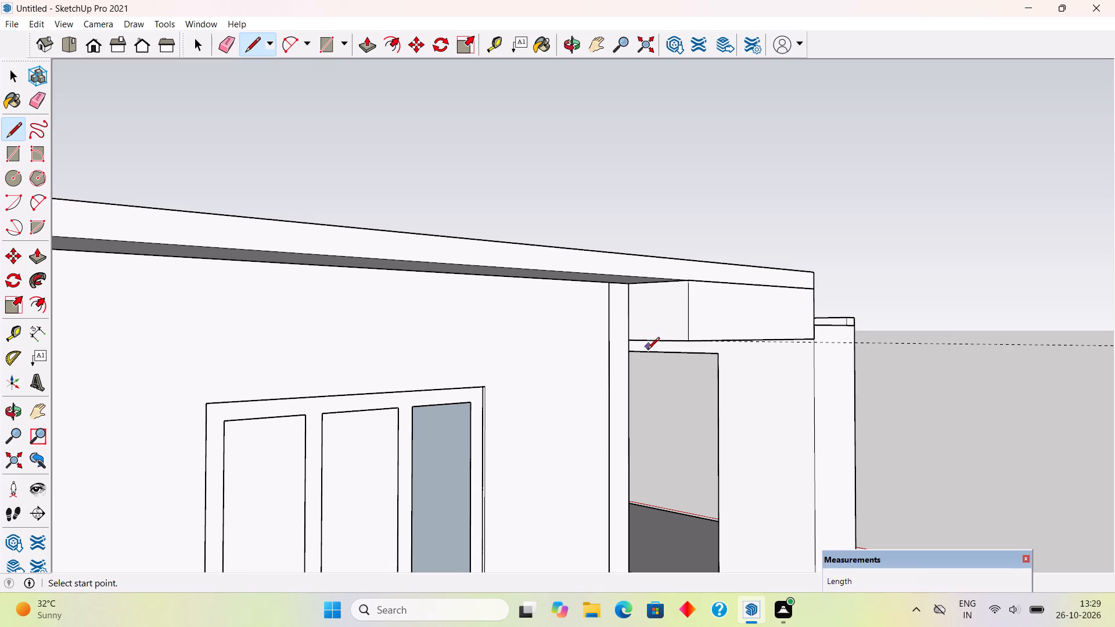
left_click(631, 338)
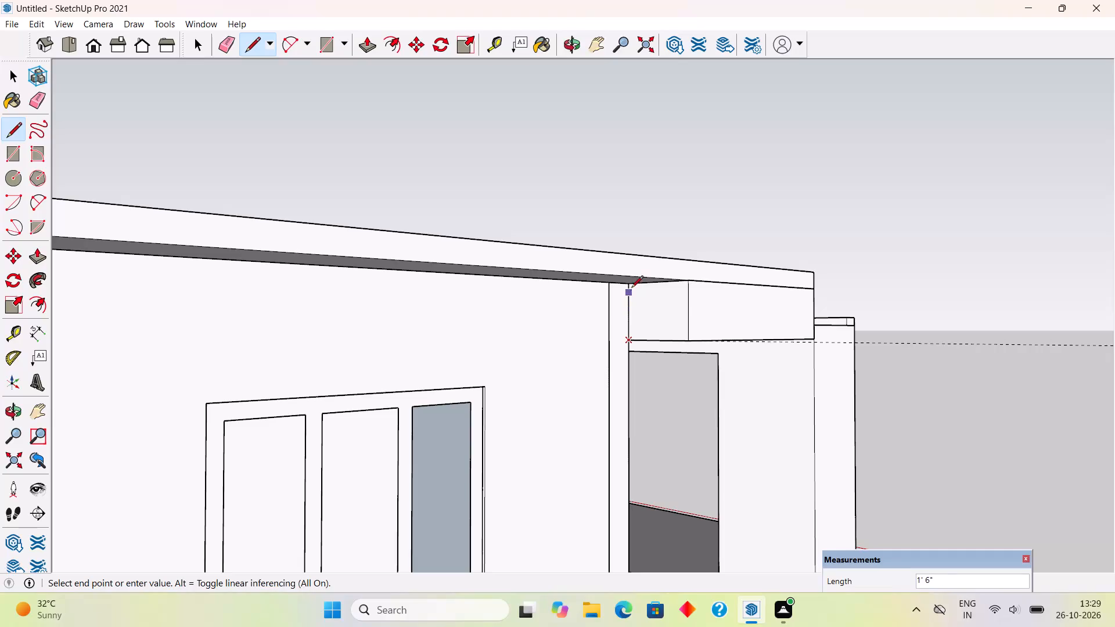
left_click(633, 284)
key("p")
left_click(662, 323)
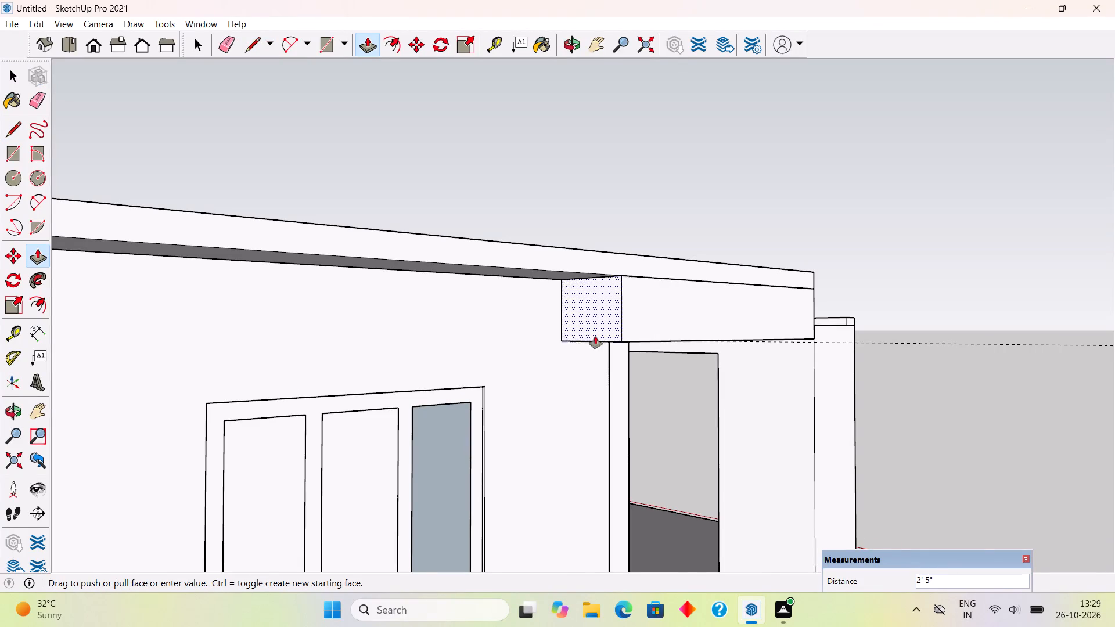
scroll(595, 336, "down", 13)
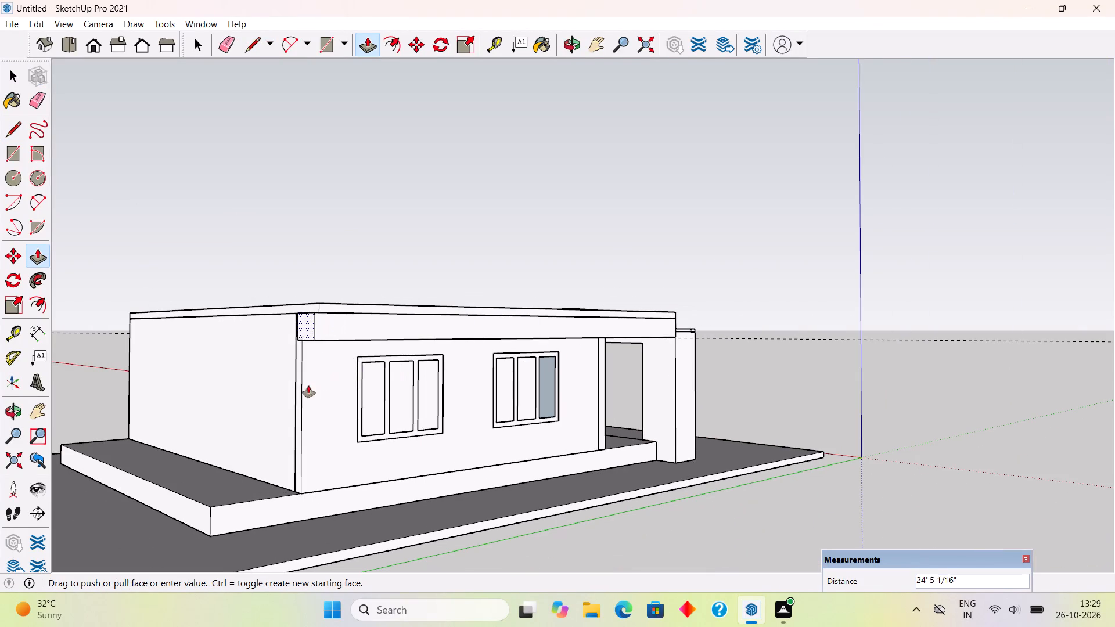
left_click(304, 400)
Examine the new beam under the roof slab from the side, the front corner and above.
middle_click_drag(732, 395, 387, 326)
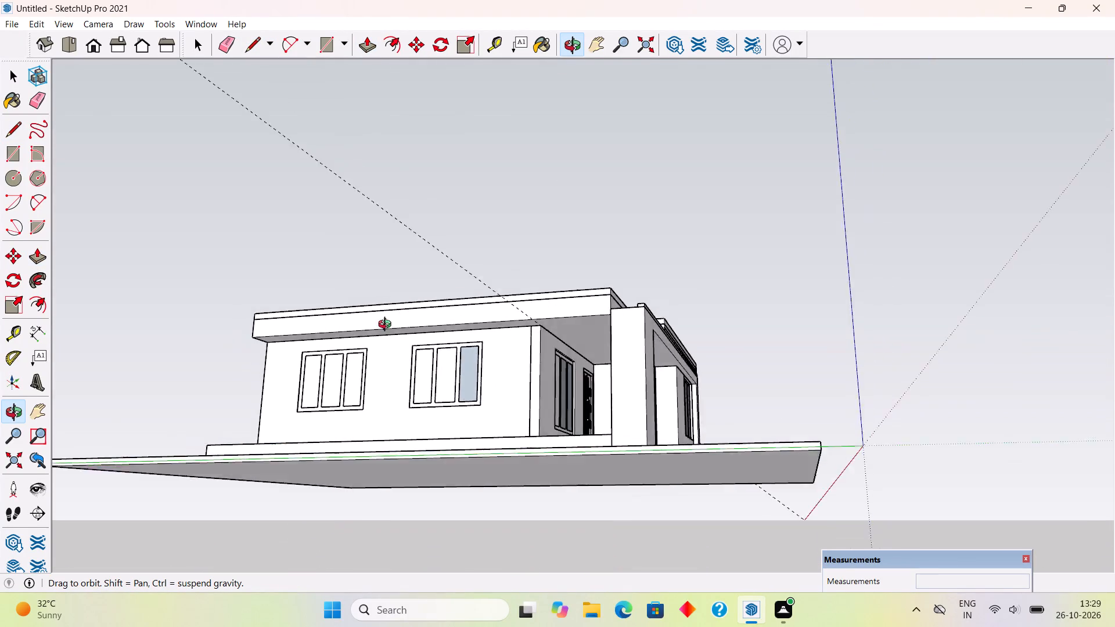
middle_click_drag(387, 326, 161, 428)
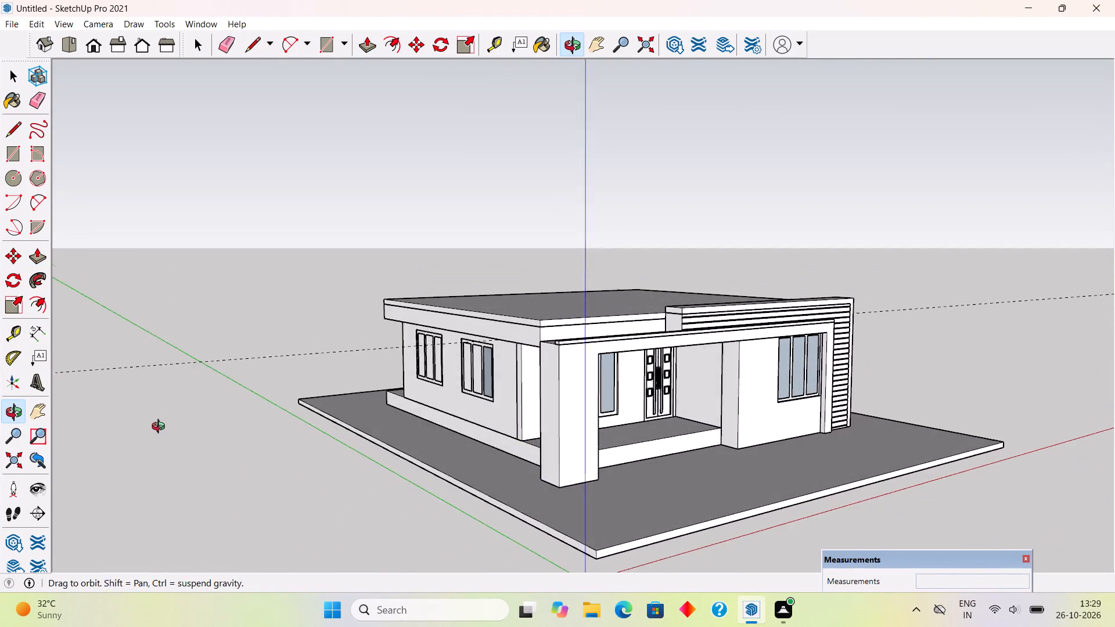
middle_click_drag(161, 428, 138, 453)
scroll(467, 275, "down", 4)
scroll(640, 577, "up", 4)
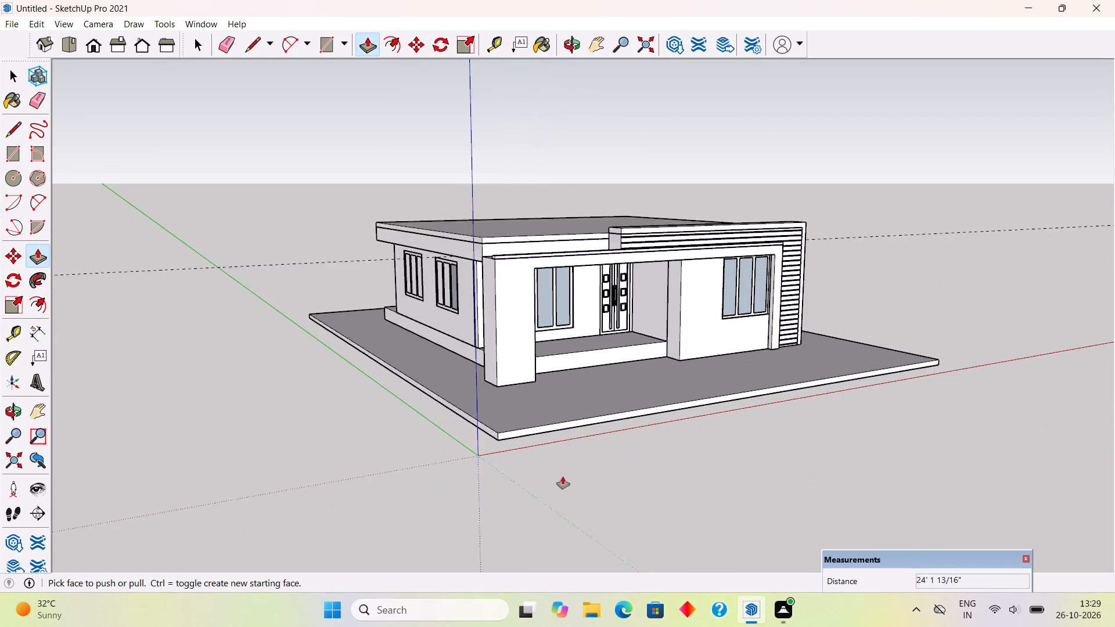
scroll(563, 477, "up", 6)
middle_click_drag(509, 473, 479, 469)
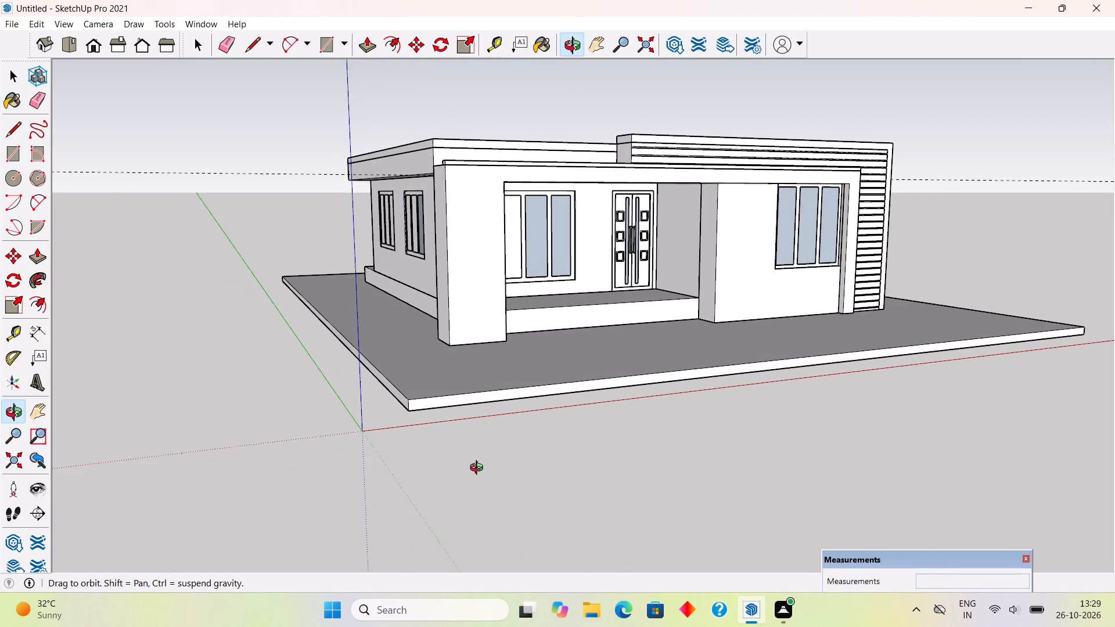
middle_click_drag(479, 469, 490, 511)
scroll(490, 511, "up", 1)
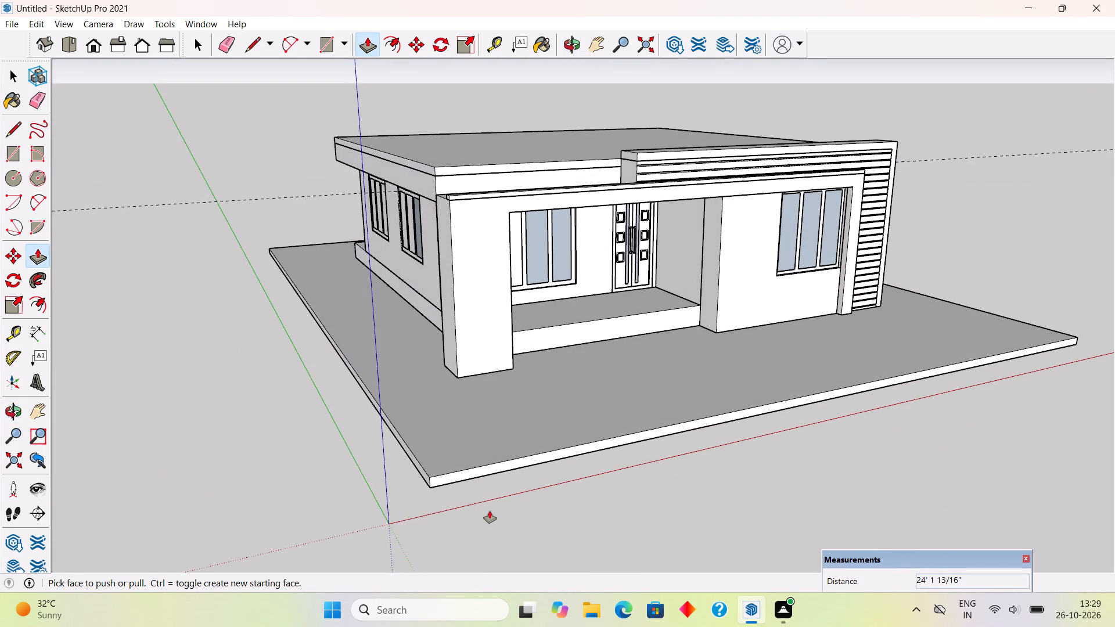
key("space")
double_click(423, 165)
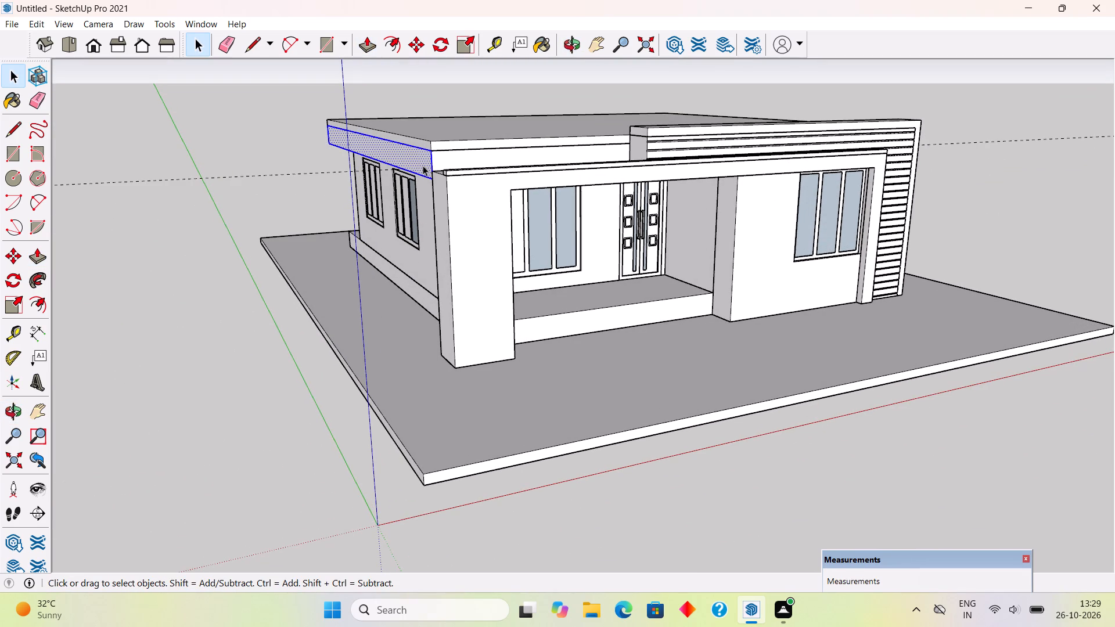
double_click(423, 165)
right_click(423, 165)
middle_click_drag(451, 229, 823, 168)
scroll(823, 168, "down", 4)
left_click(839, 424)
Select all connected geometry of the L-shaped beam under the roof slab and make it a group.
middle_click_drag(402, 278, 1040, 176)
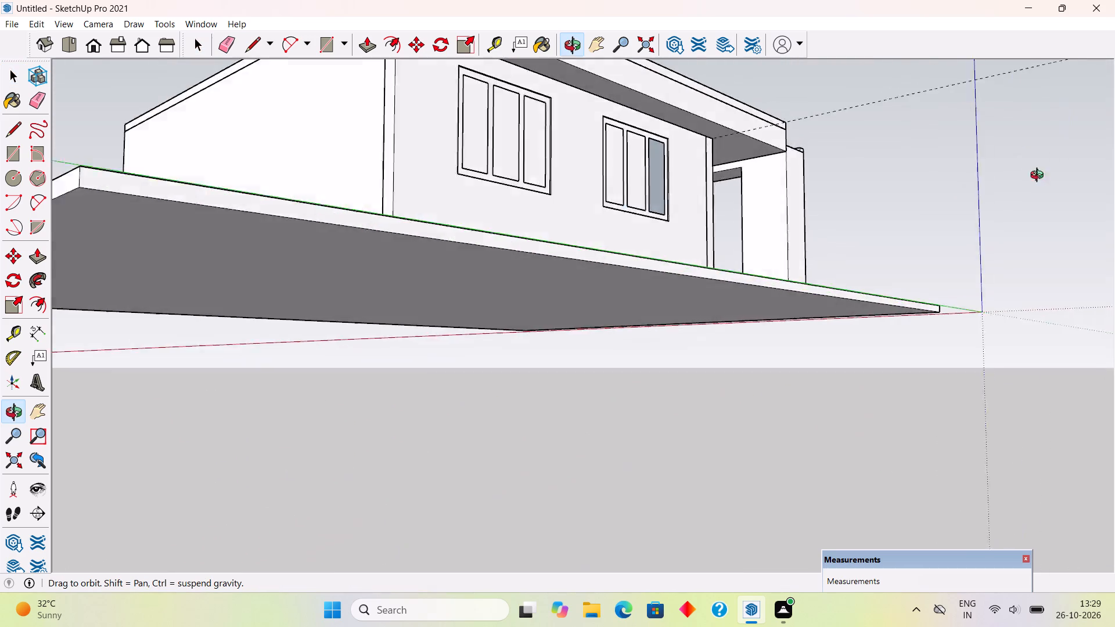
middle_click_drag(1040, 176, 1061, 240)
middle_click_drag(648, 185, 630, 139)
scroll(630, 139, "down", 4)
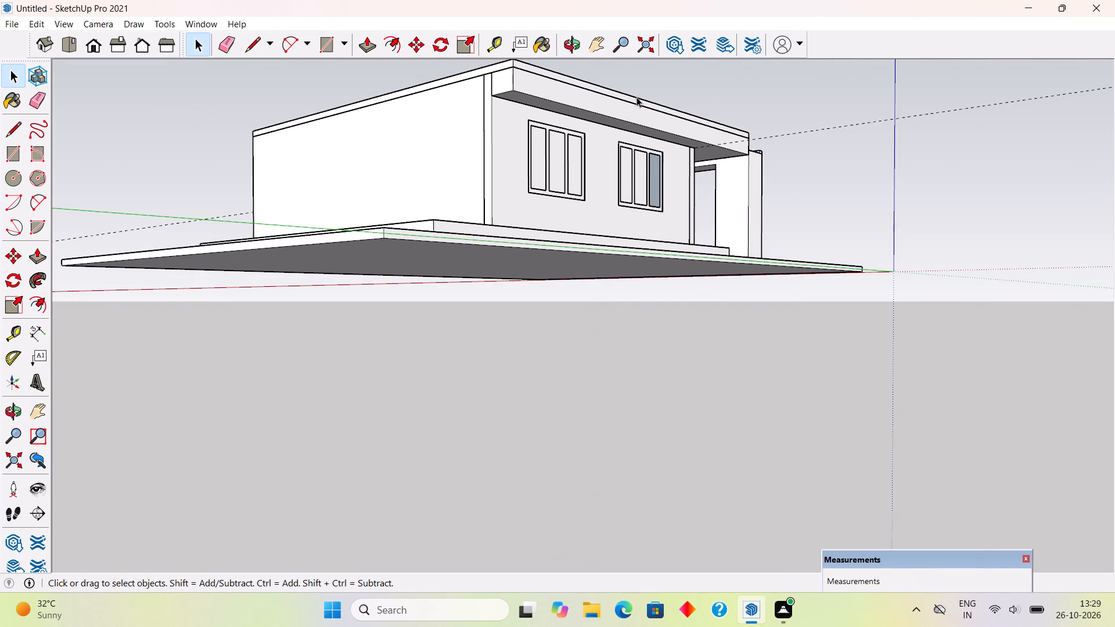
scroll(636, 97, "up", 5)
triple_click(636, 125)
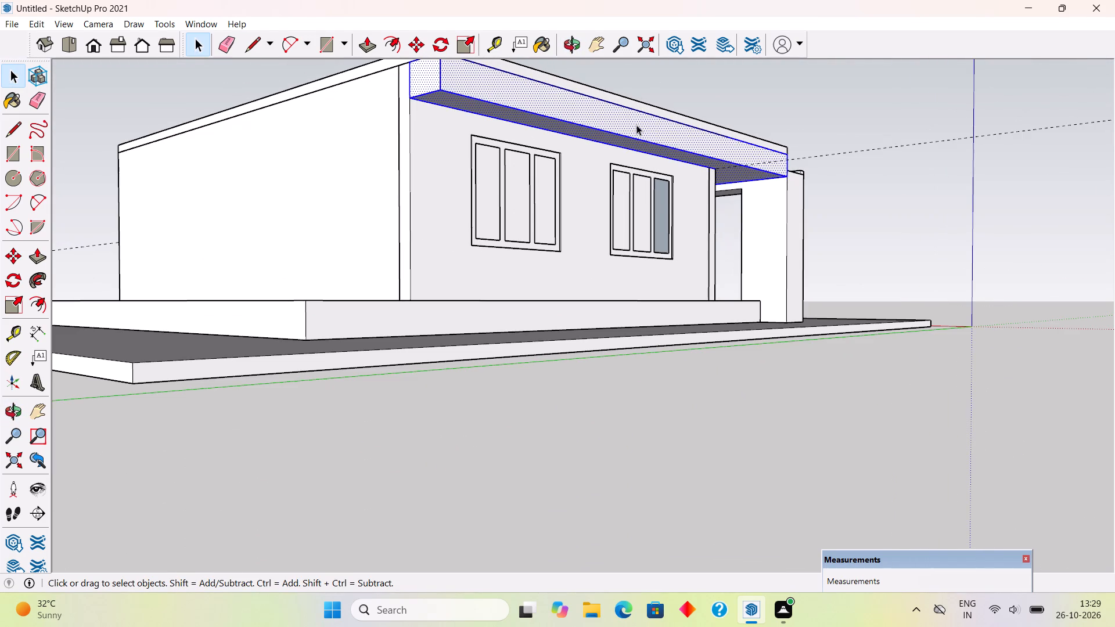
right_click(636, 125)
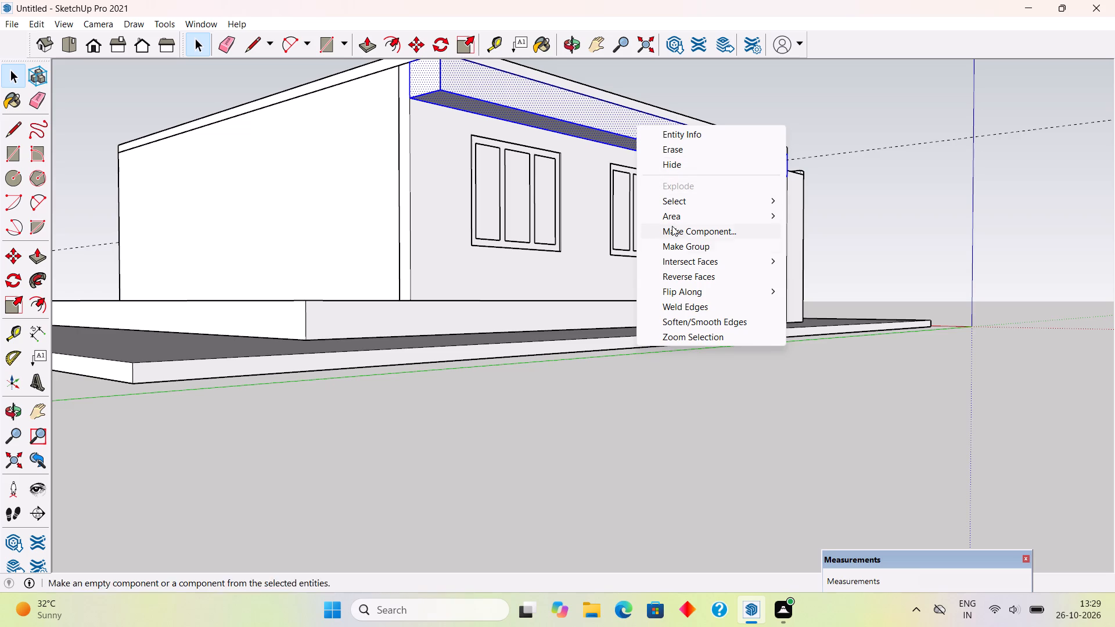
left_click(675, 246)
left_click(773, 128)
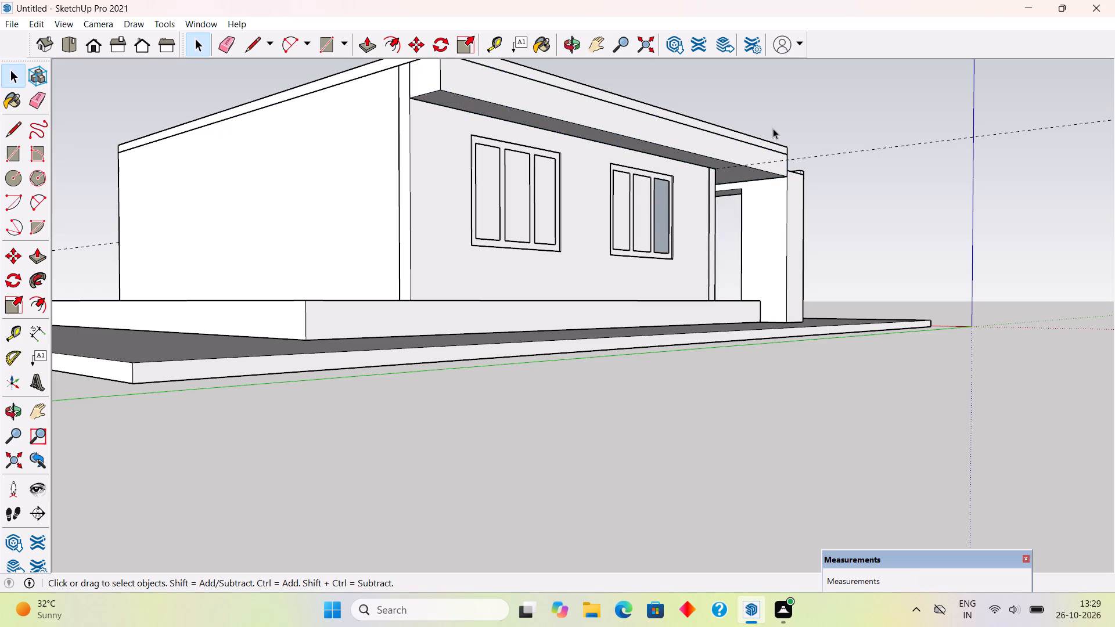
Examine how the grouped beam meets the roof slab, porch column and side wall from the front, side, above and rear.
middle_click_drag(775, 140, 239, 130)
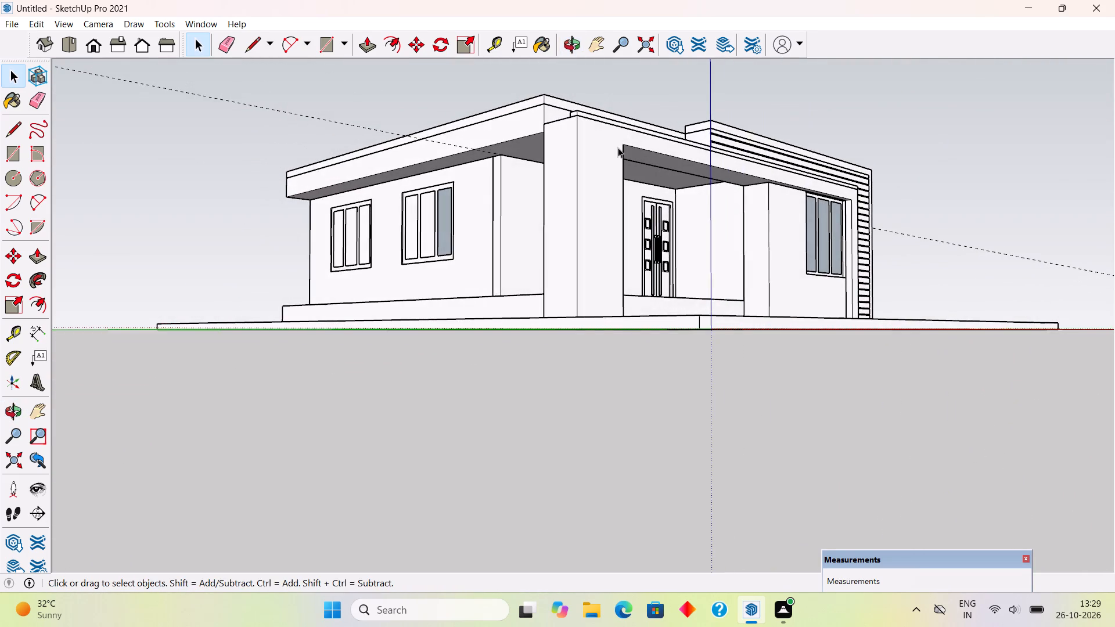
middle_click_drag(651, 160, 337, 234)
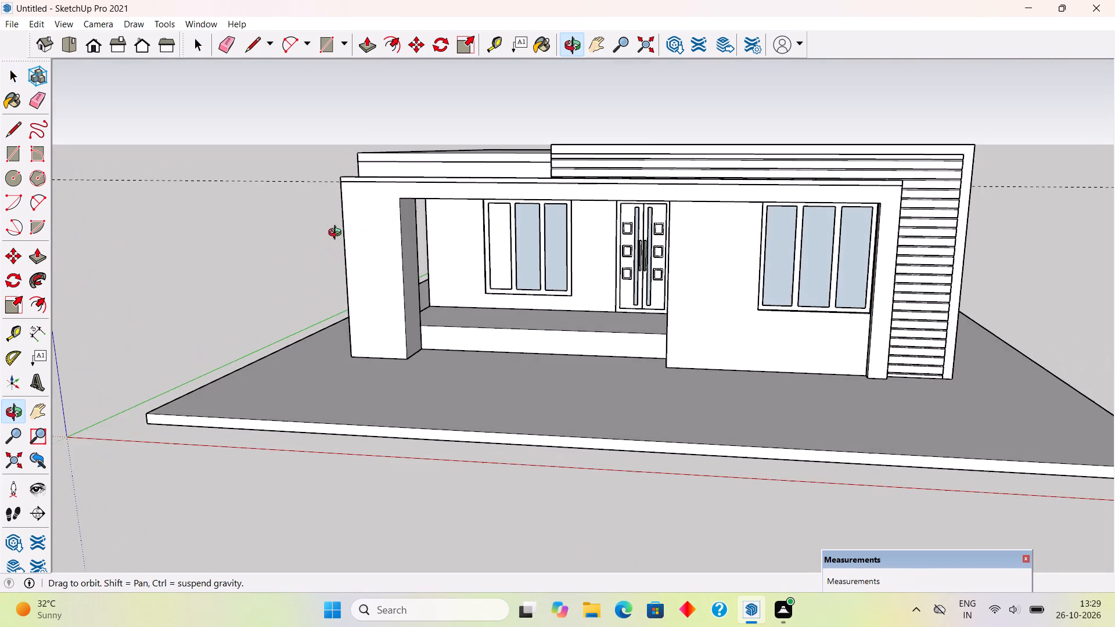
middle_click_drag(337, 234, 397, 212)
scroll(397, 212, "up", 2)
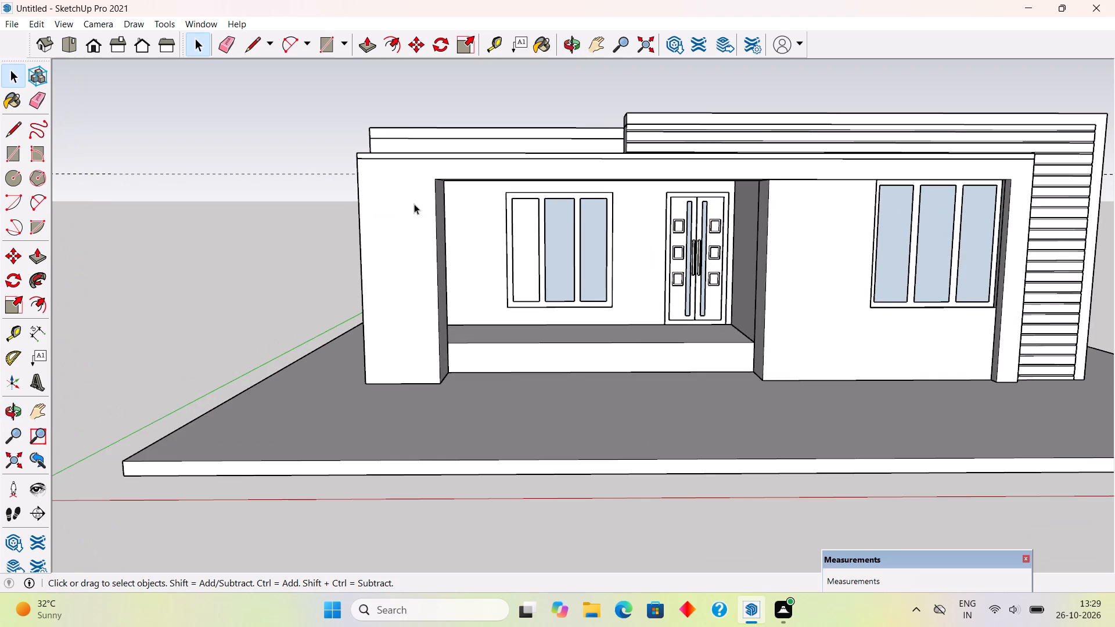
middle_click_drag(420, 203, 712, 240)
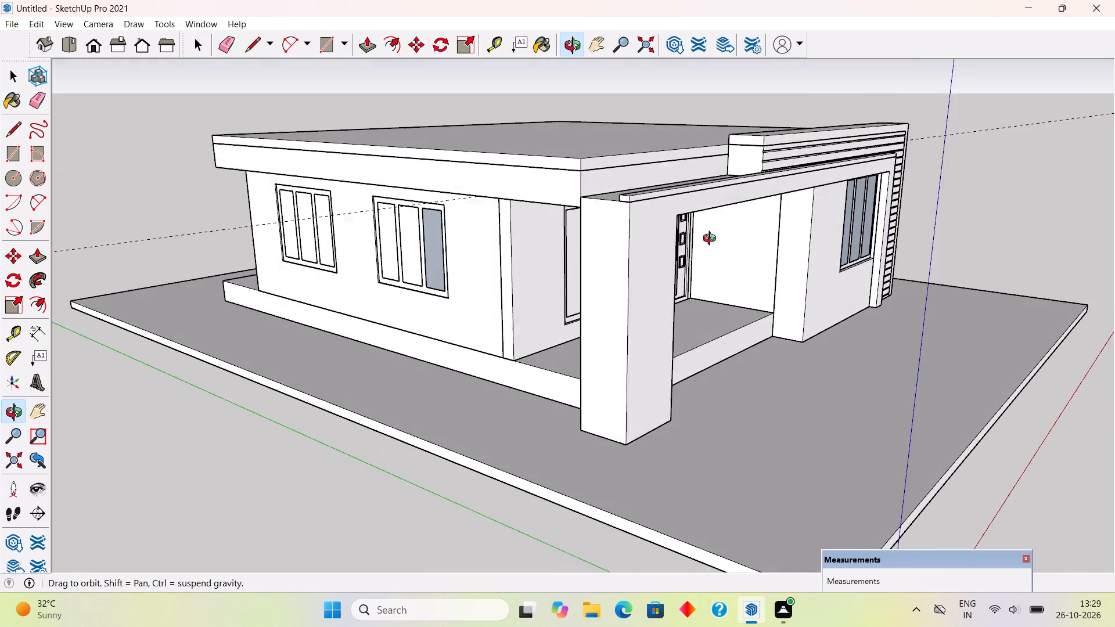
middle_click_drag(712, 240, 756, 242)
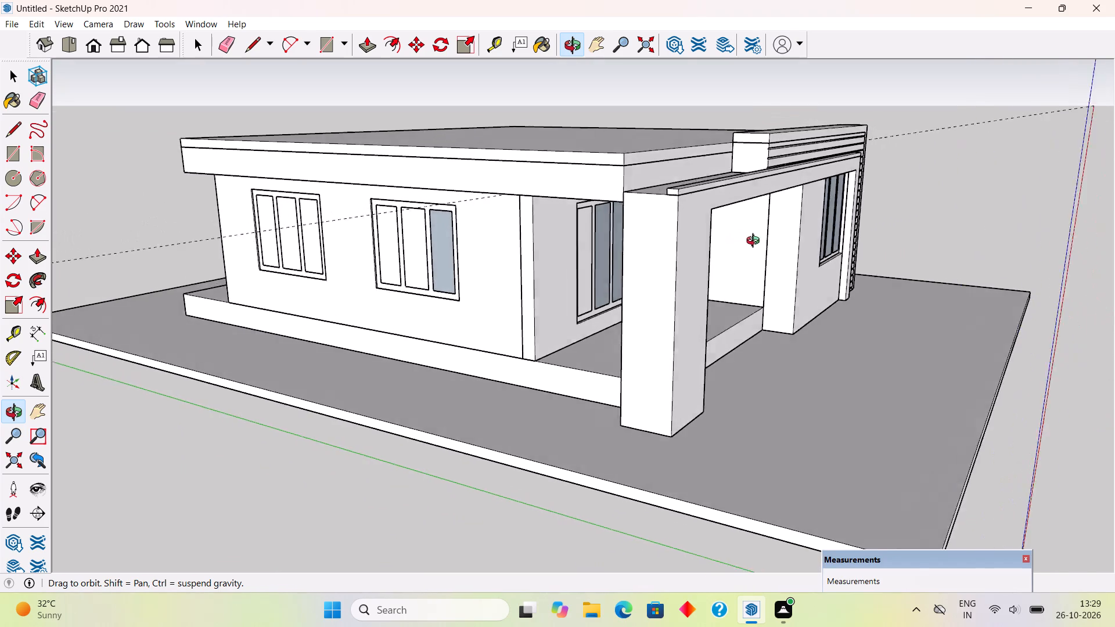
middle_click_drag(756, 242, 1017, 239)
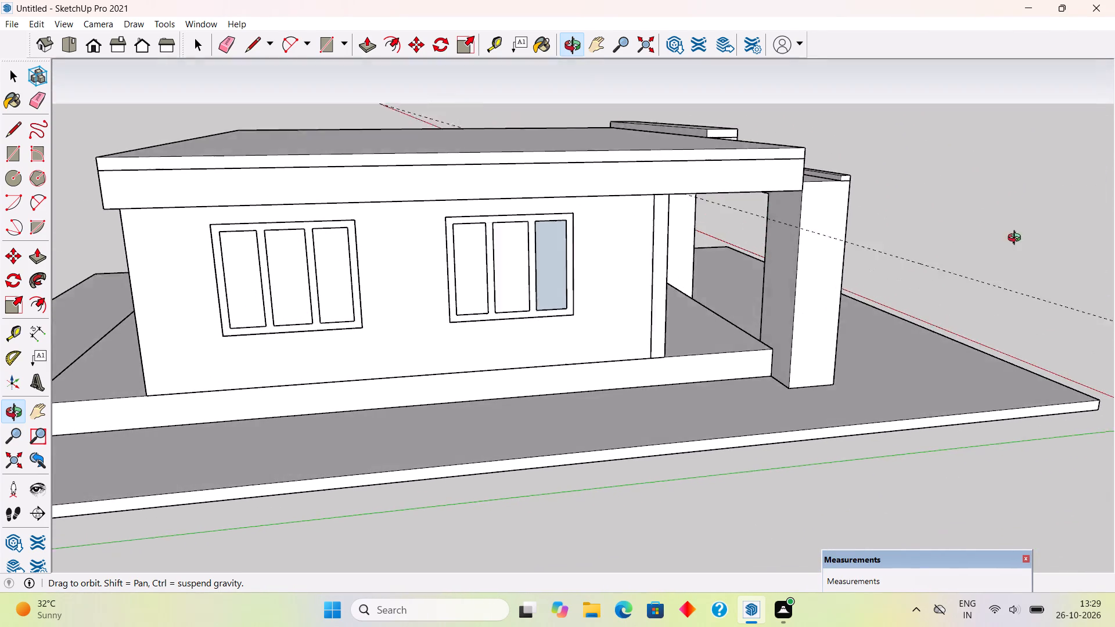
middle_click_drag(1017, 239, 1051, 348)
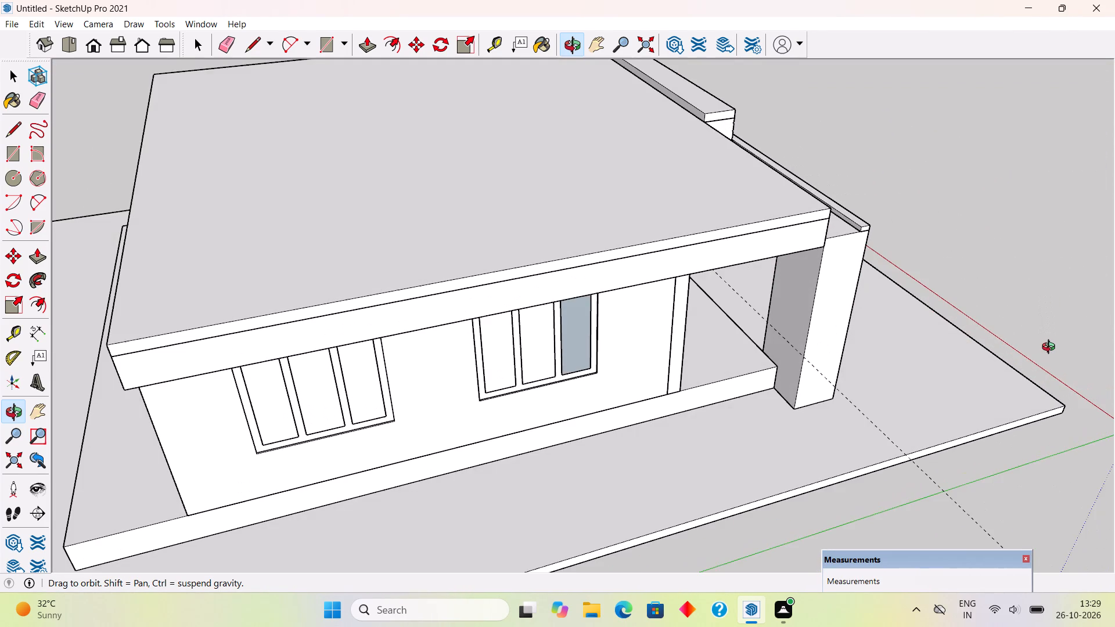
middle_click_drag(1051, 348, 850, 161)
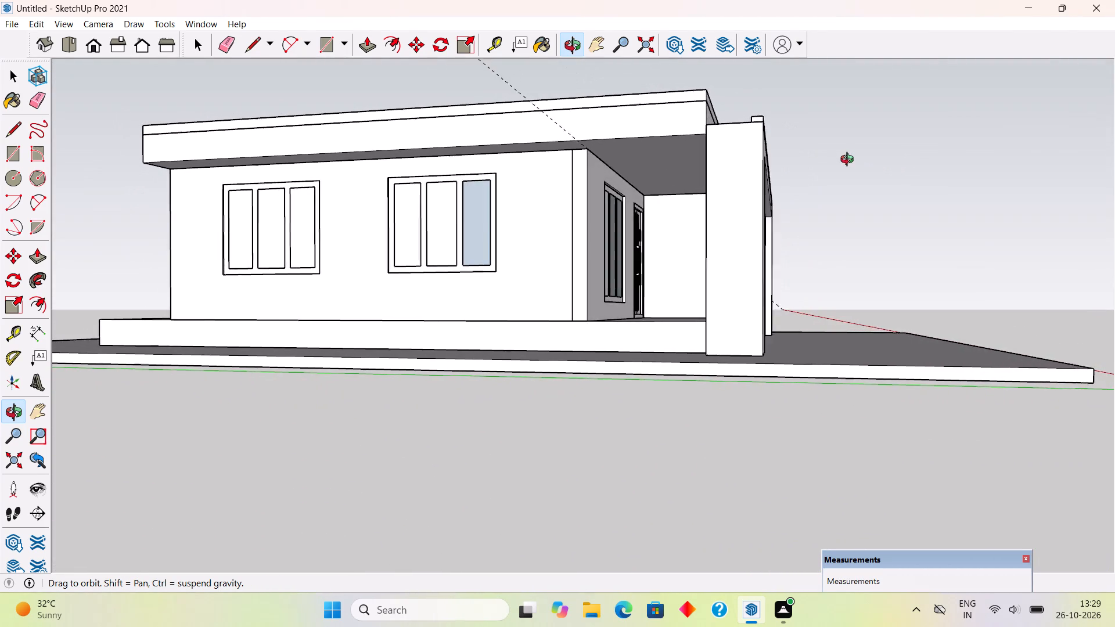
middle_click_drag(850, 161, 831, 161)
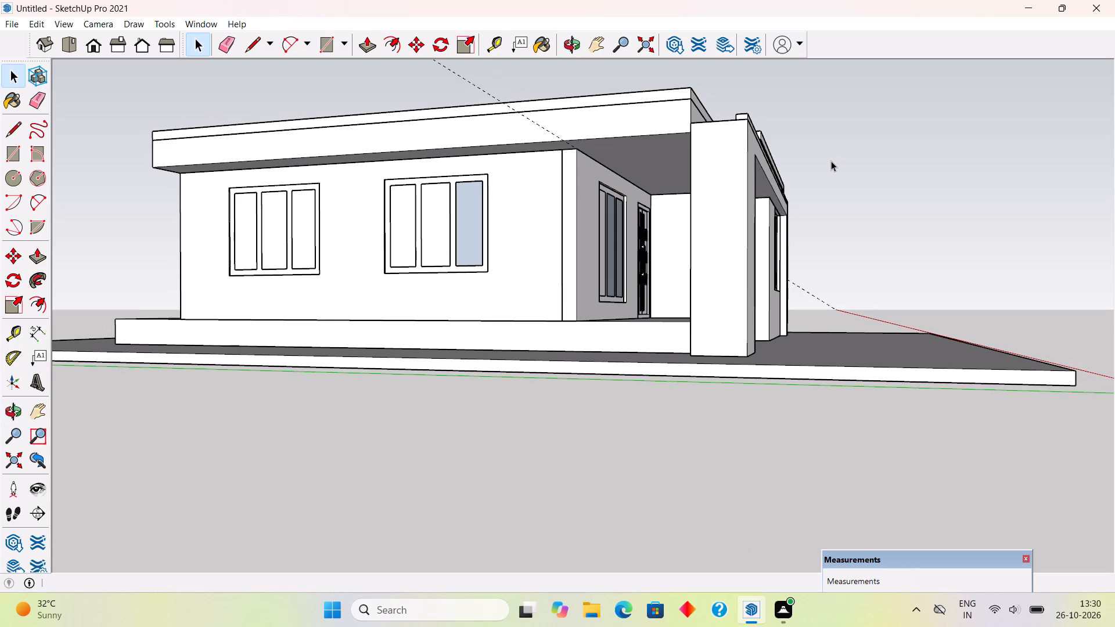
middle_click_drag(691, 164, 961, 218)
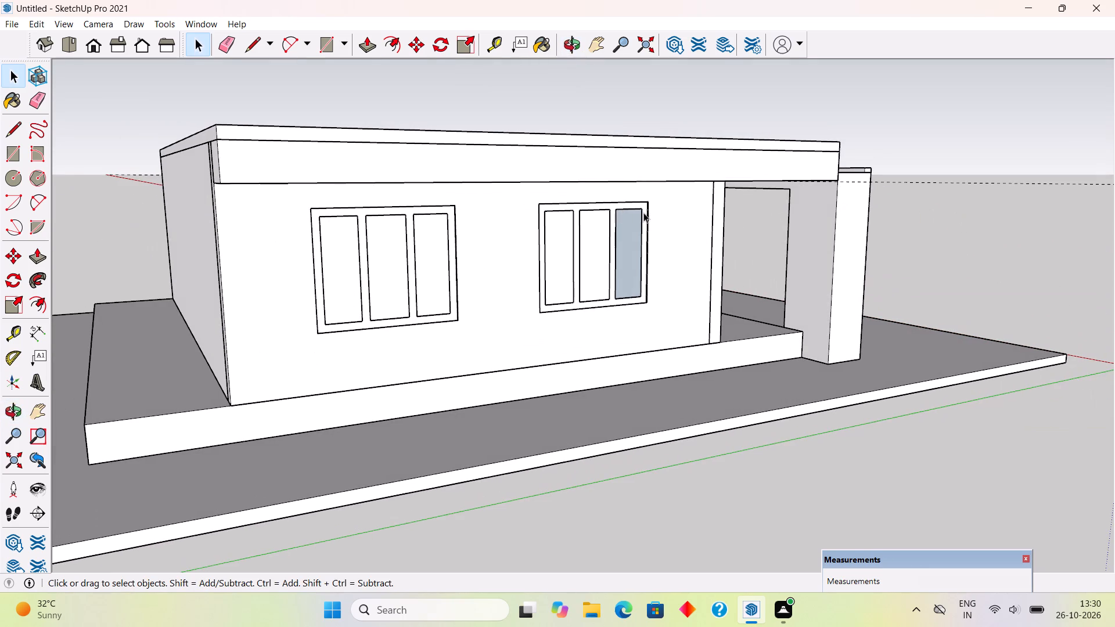
middle_click_drag(501, 208, 707, 223)
Inside the beam group, push the side beam's rear end face back about 24' 2" to the front corner of the side wall.
triple_click(671, 199)
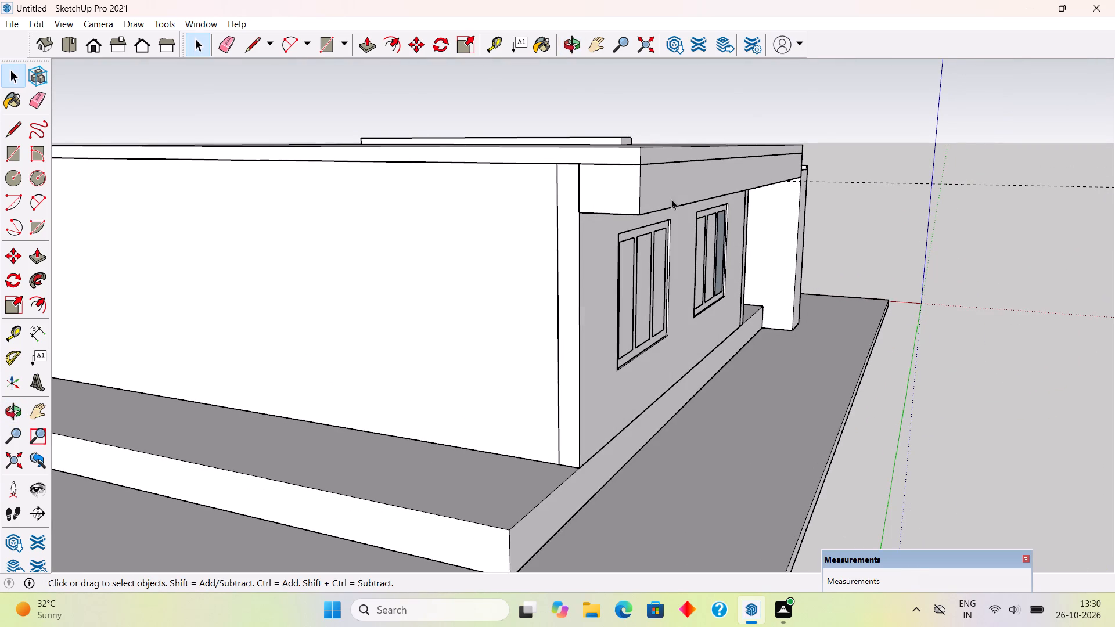
key("p")
left_click(630, 201)
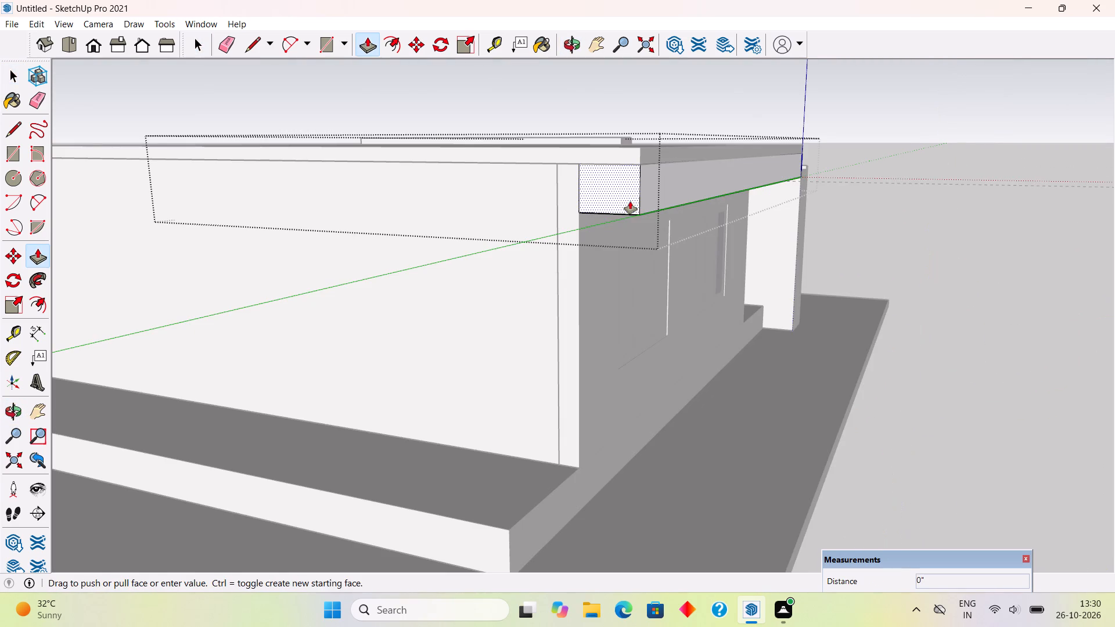
middle_click_drag(695, 204, 254, 211)
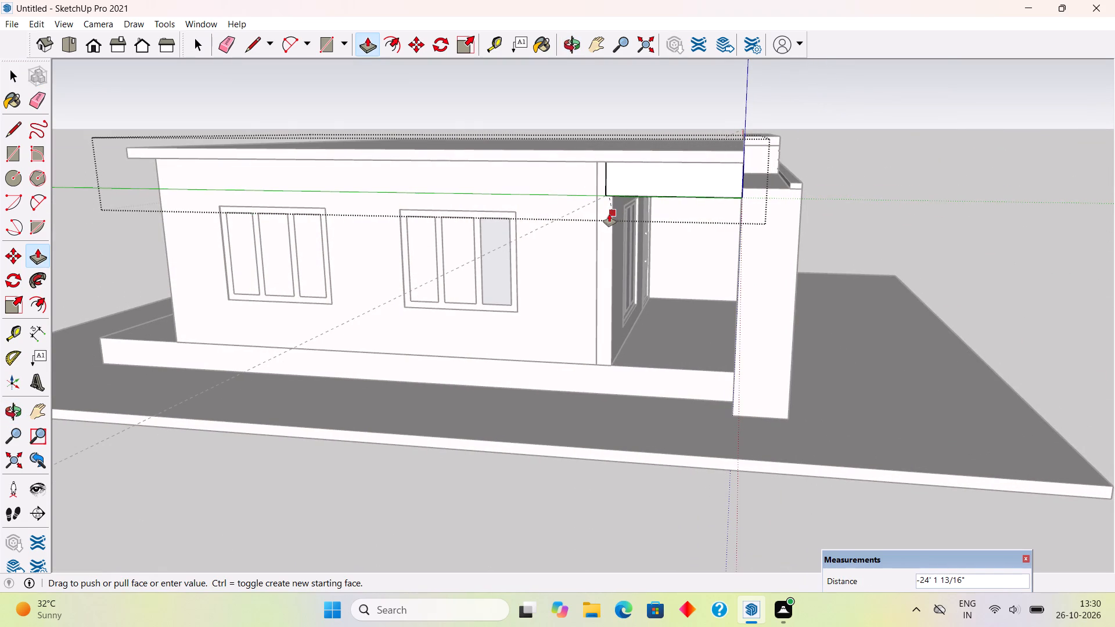
left_click(612, 241)
key("space")
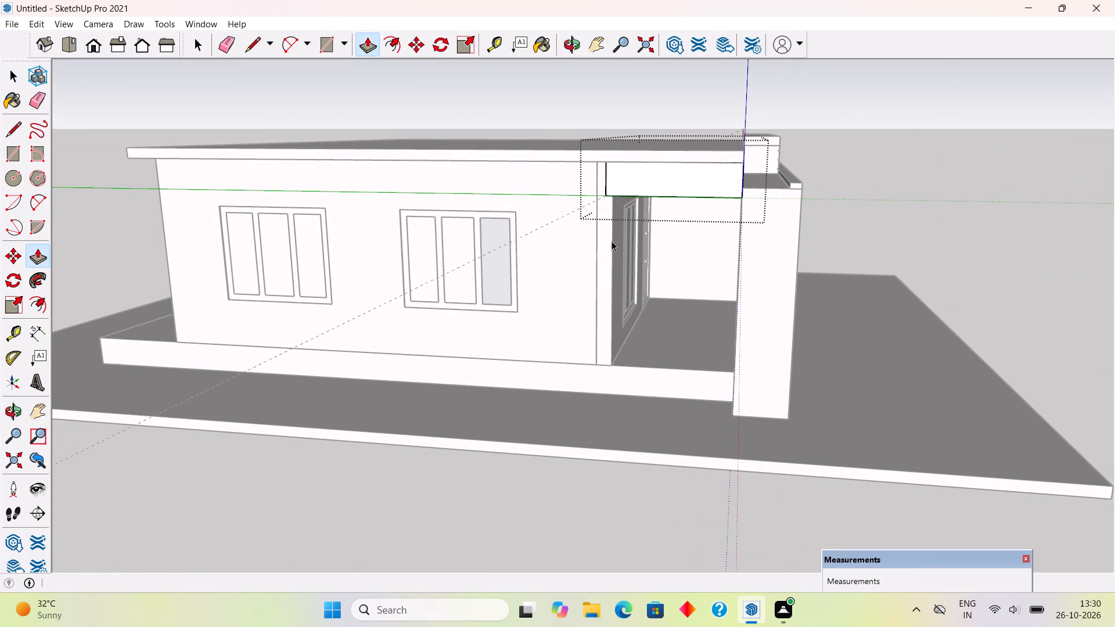
left_click(905, 200)
Place guides on the side wall along the window's top edge and 1' above it.
middle_click_drag(731, 261, 906, 264)
scroll(857, 197, "up", 1)
middle_click_drag(725, 190, 660, 156)
key("t")
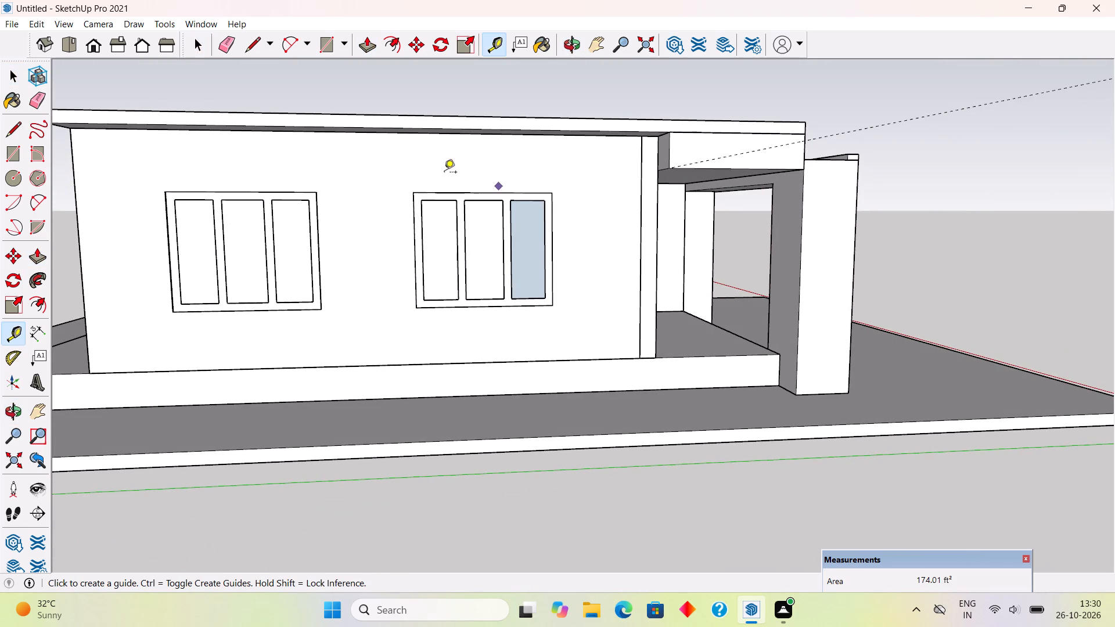
left_click(430, 189)
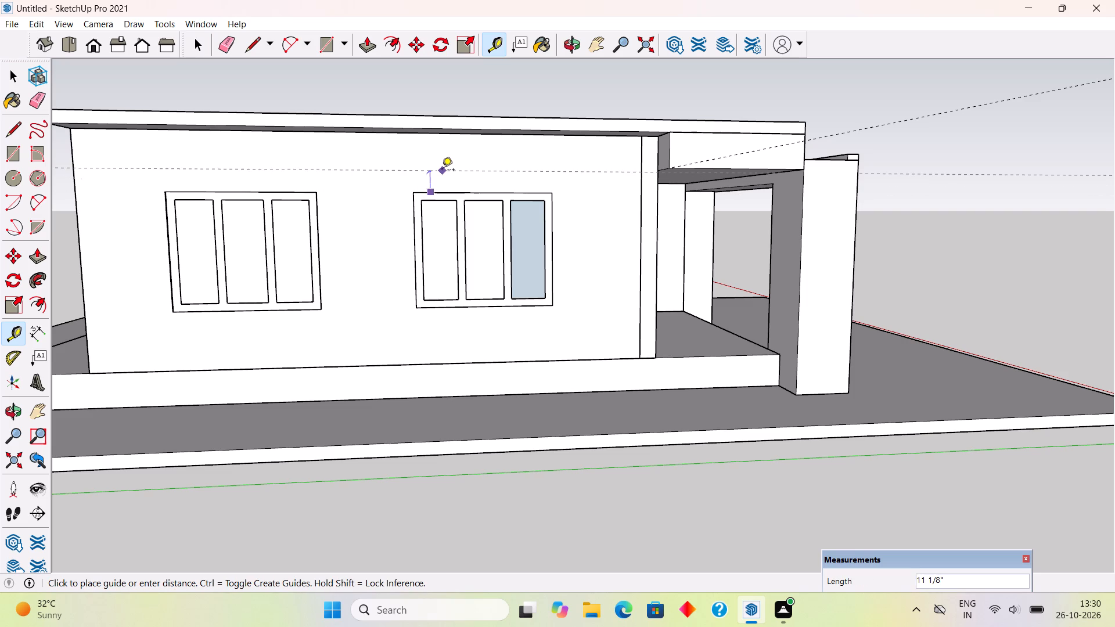
type("1'")
key("Return")
double_click(449, 190)
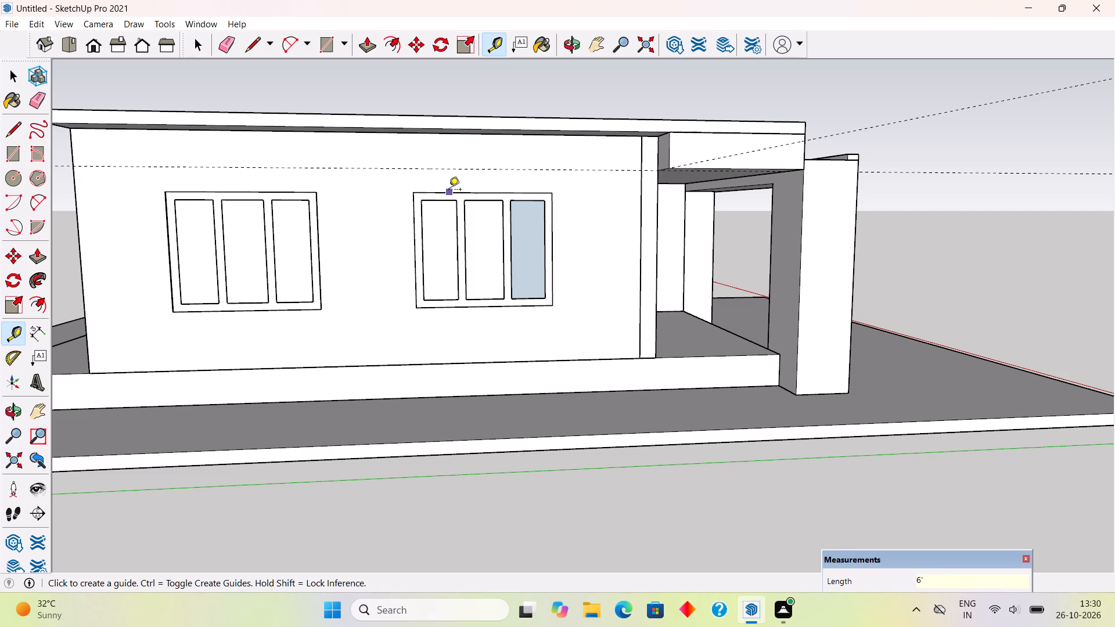
Draw a 1' by about 24' 2" rectangle between the guides across the side wall and extrude it 2' outward as a sunshade.
key("r")
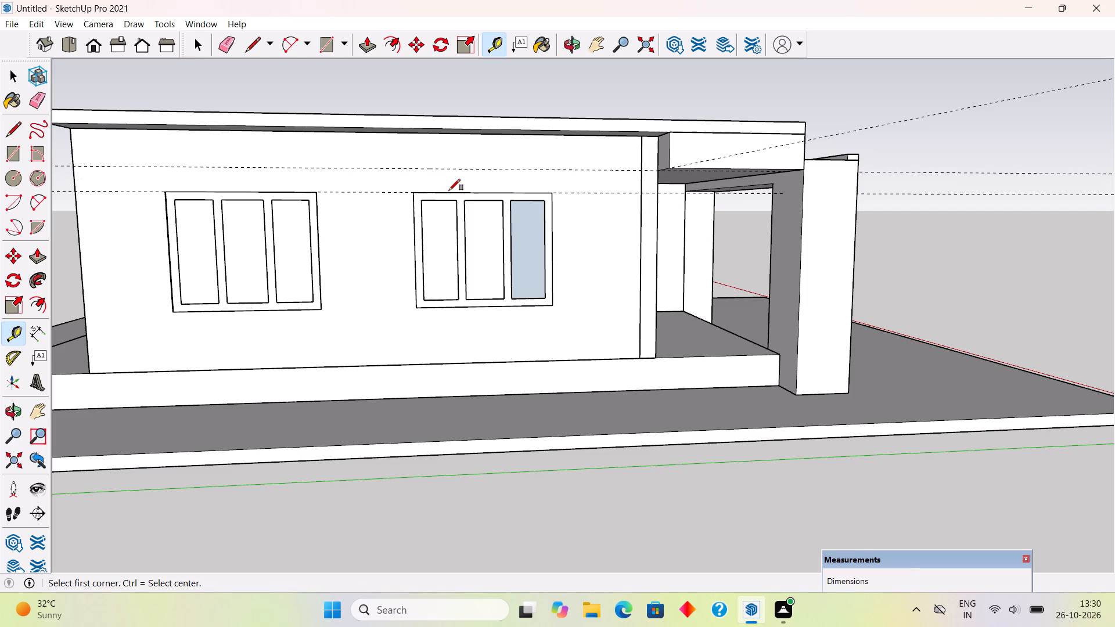
left_click(70, 167)
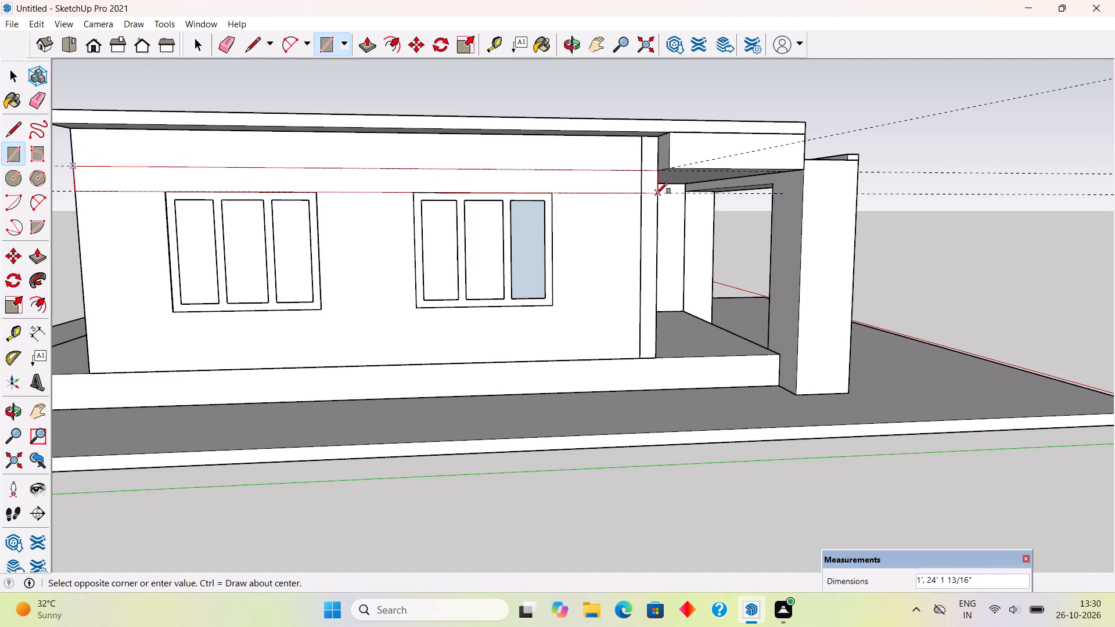
left_click(659, 194)
key("p")
left_click(646, 175)
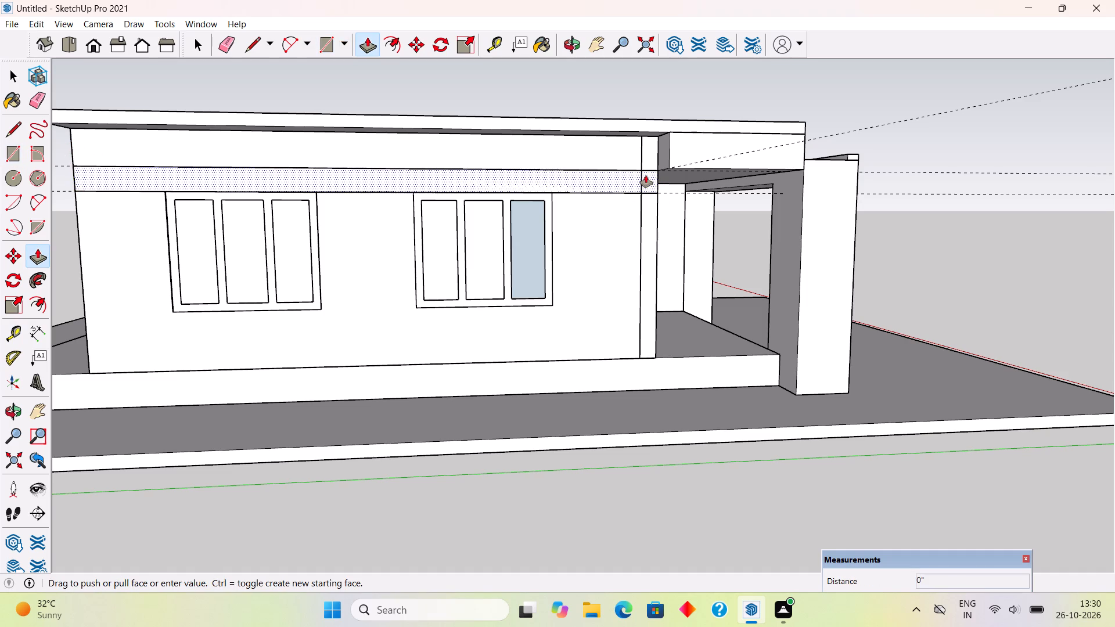
left_click(689, 157)
Select all connected geometry of the sunshade above the side windows and make it a group.
key("space")
triple_click(645, 175)
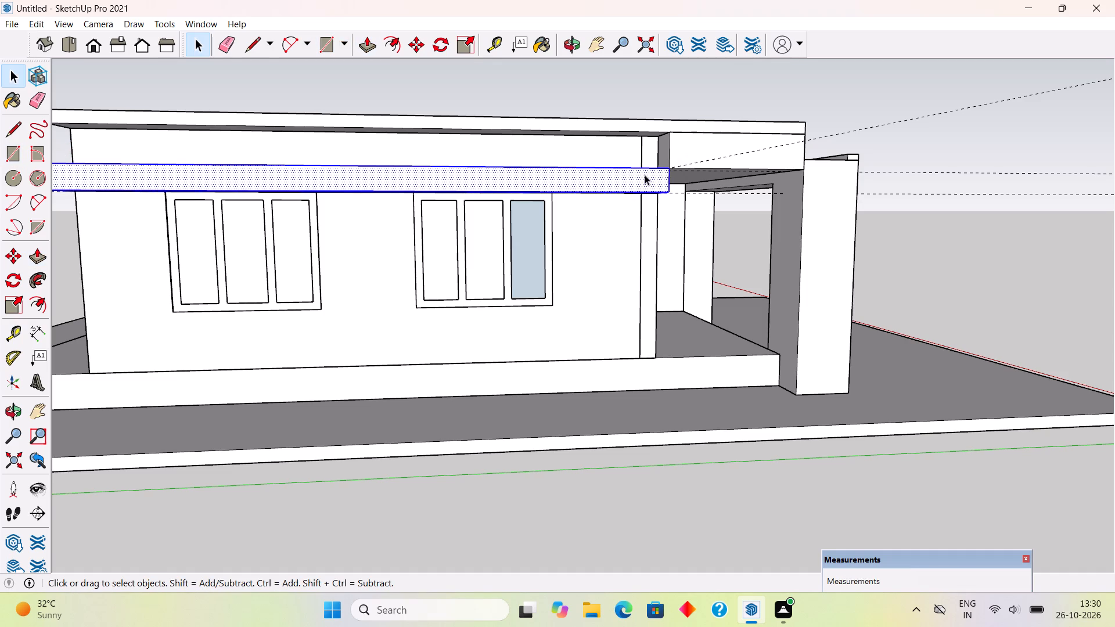
right_click(645, 175)
left_click(678, 291)
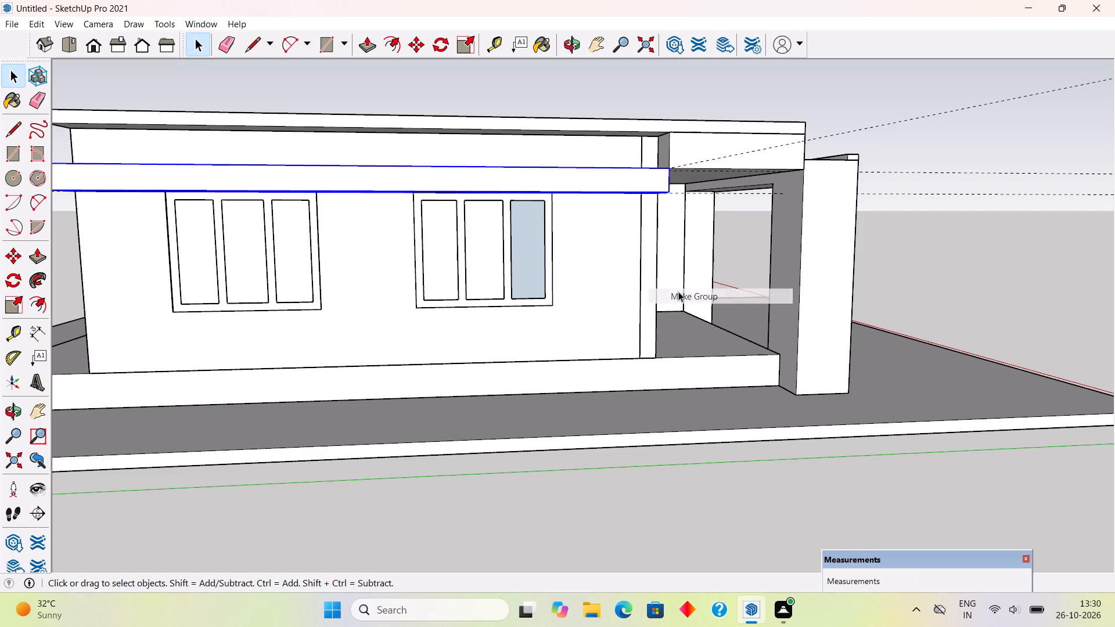
left_click(935, 221)
Examine how the sunshade relates to the roof slab, porch column and side windows from the front, side and above.
middle_click_drag(877, 243, 523, 237)
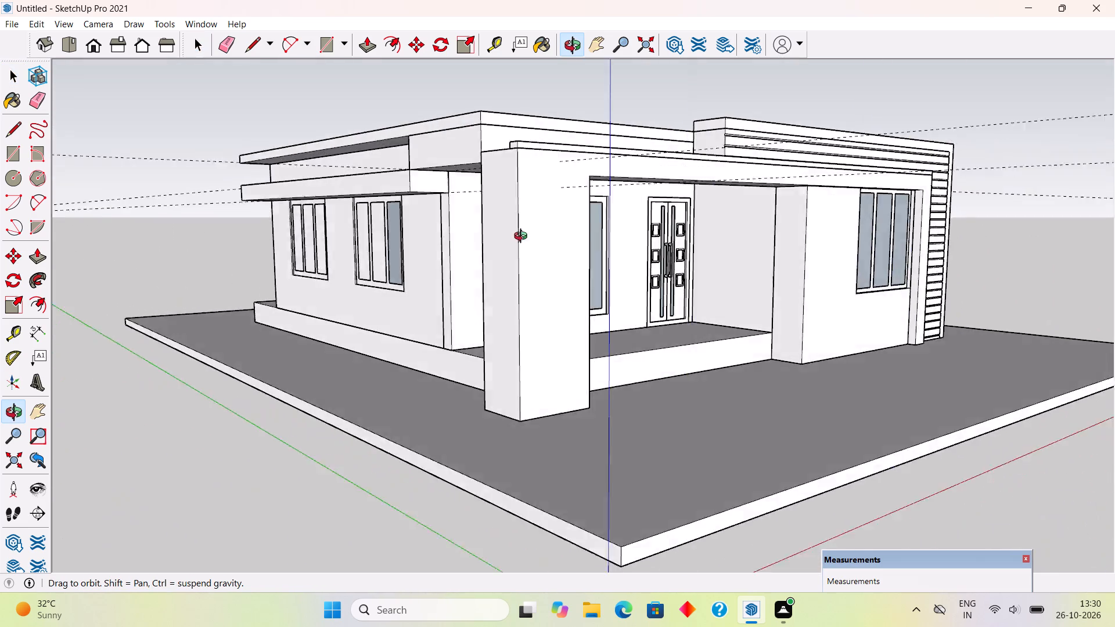
middle_click_drag(523, 237, 437, 262)
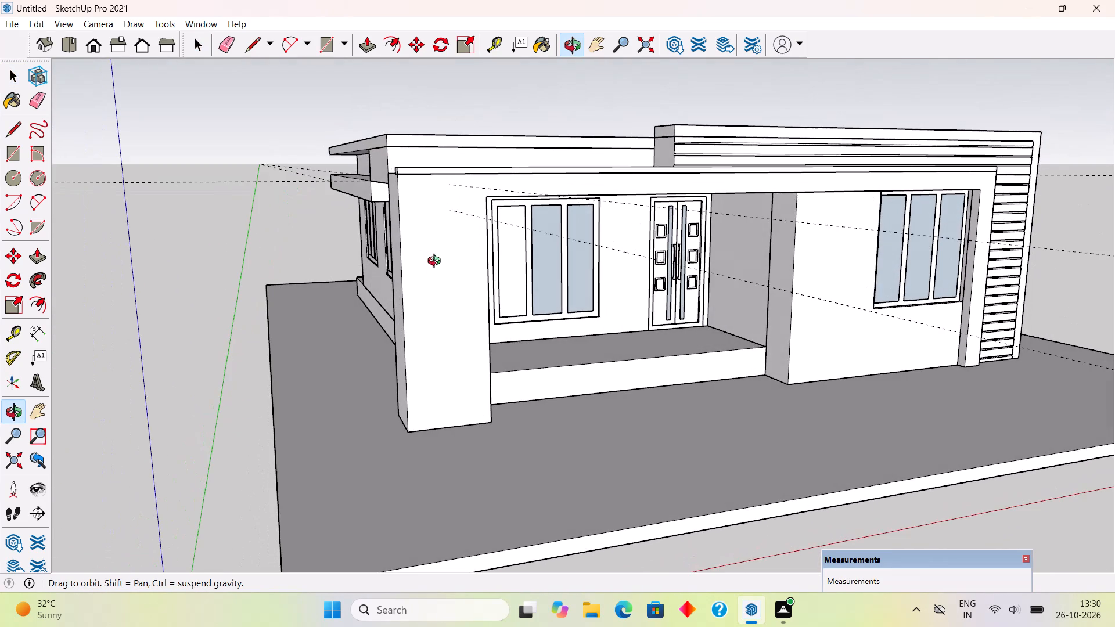
middle_click_drag(437, 262, 437, 262)
scroll(437, 253, "up", 3)
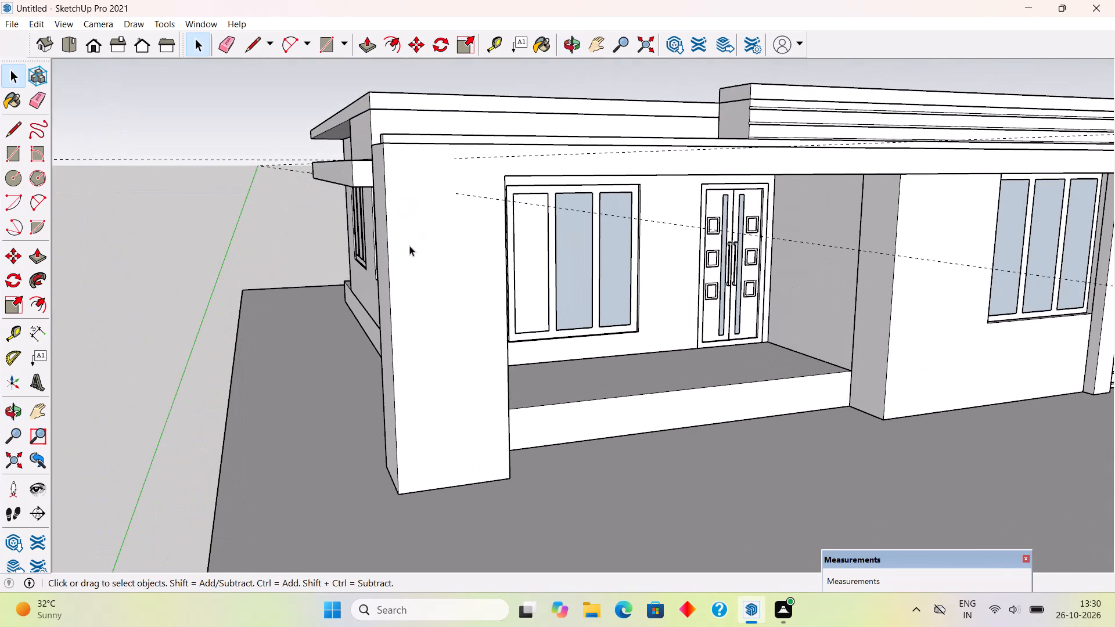
scroll(409, 246, "down", 2)
middle_click_drag(449, 230, 516, 222)
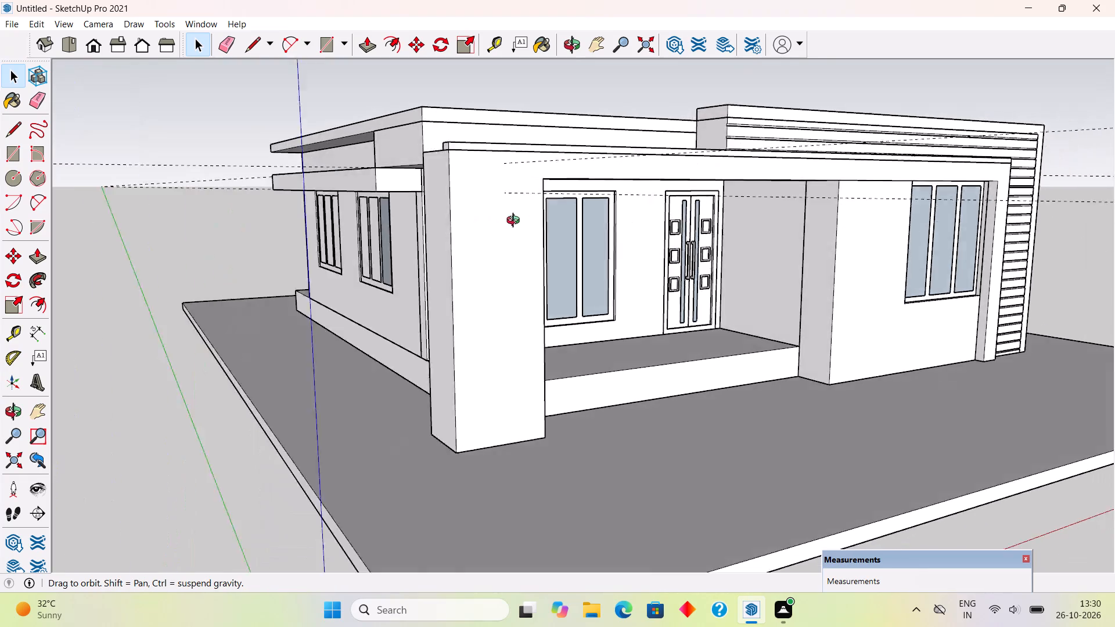
middle_click_drag(516, 222, 668, 177)
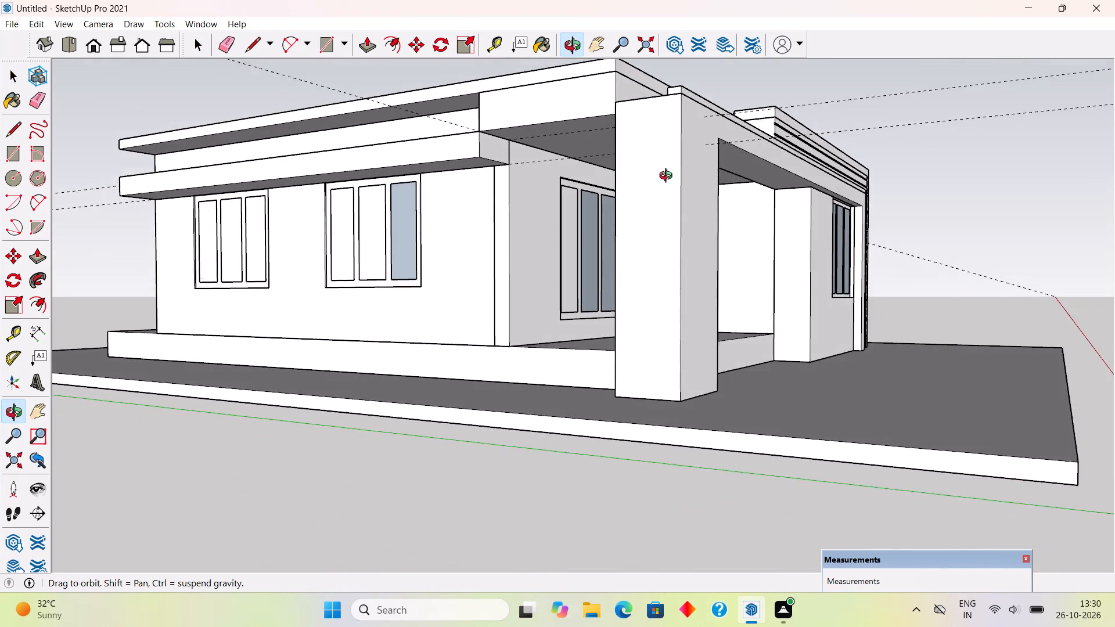
middle_click_drag(668, 177, 771, 223)
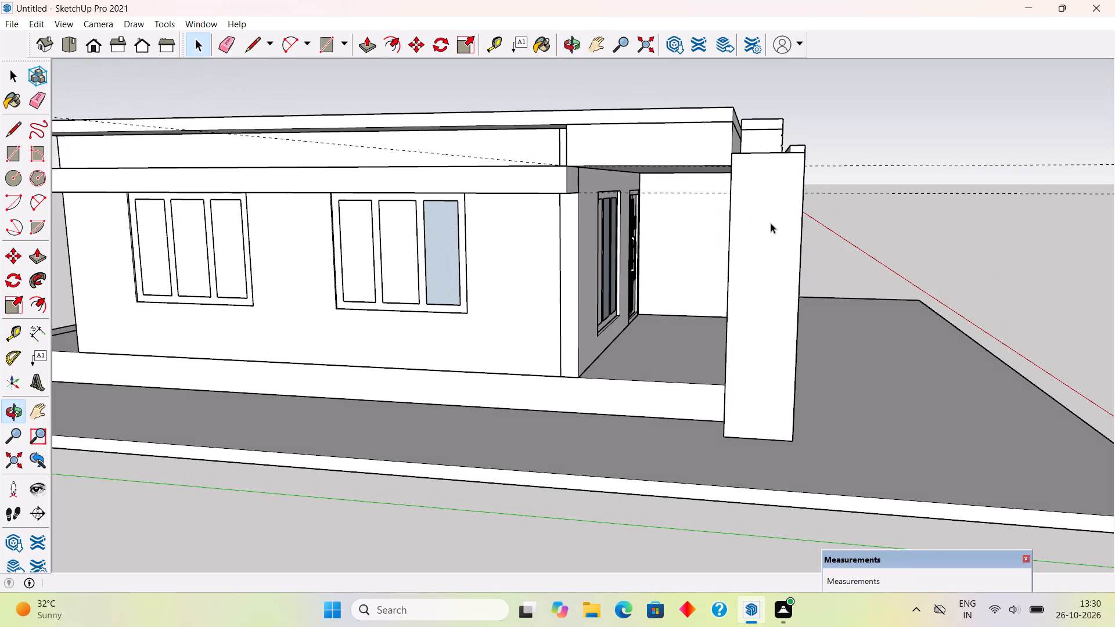
middle_click_drag(771, 223, 680, 192)
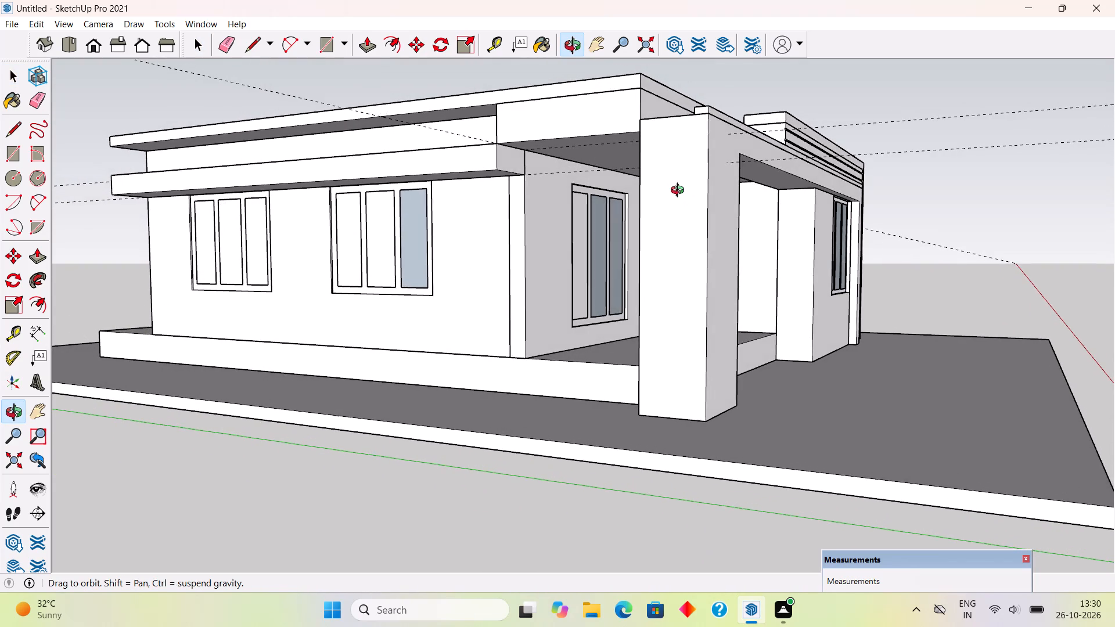
middle_click_drag(680, 192, 661, 199)
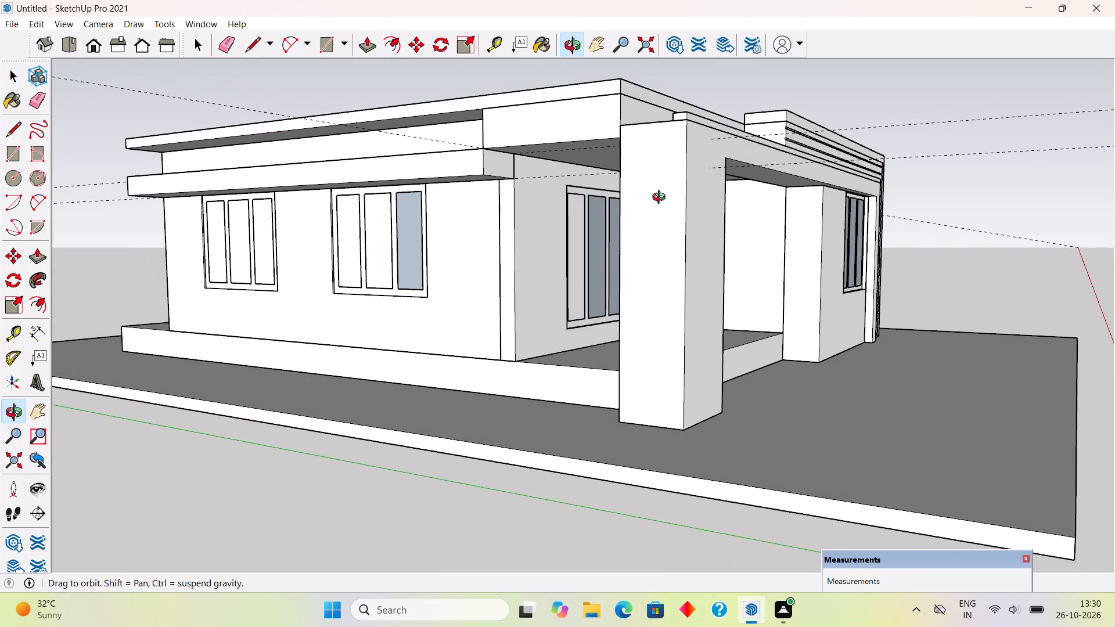
middle_click_drag(661, 199, 904, 254)
scroll(905, 254, "down", 1)
scroll(630, 209, "down", 1)
middle_click_drag(687, 231, 727, 237)
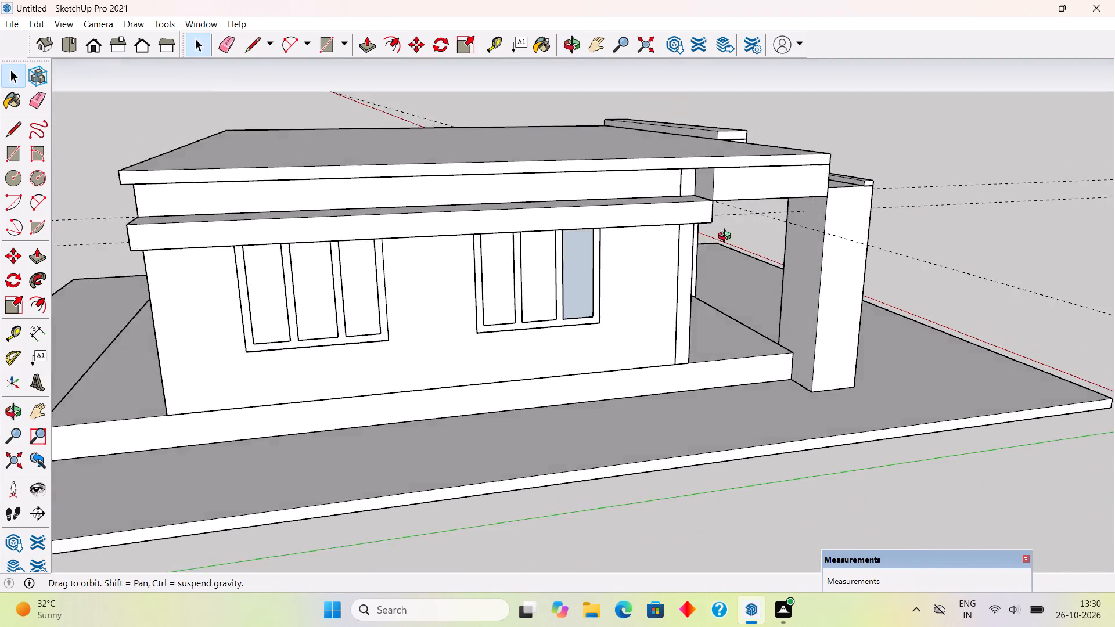
middle_click_drag(727, 237, 824, 281)
Inside the sunshade group, push its top face down 4".
triple_click(456, 298)
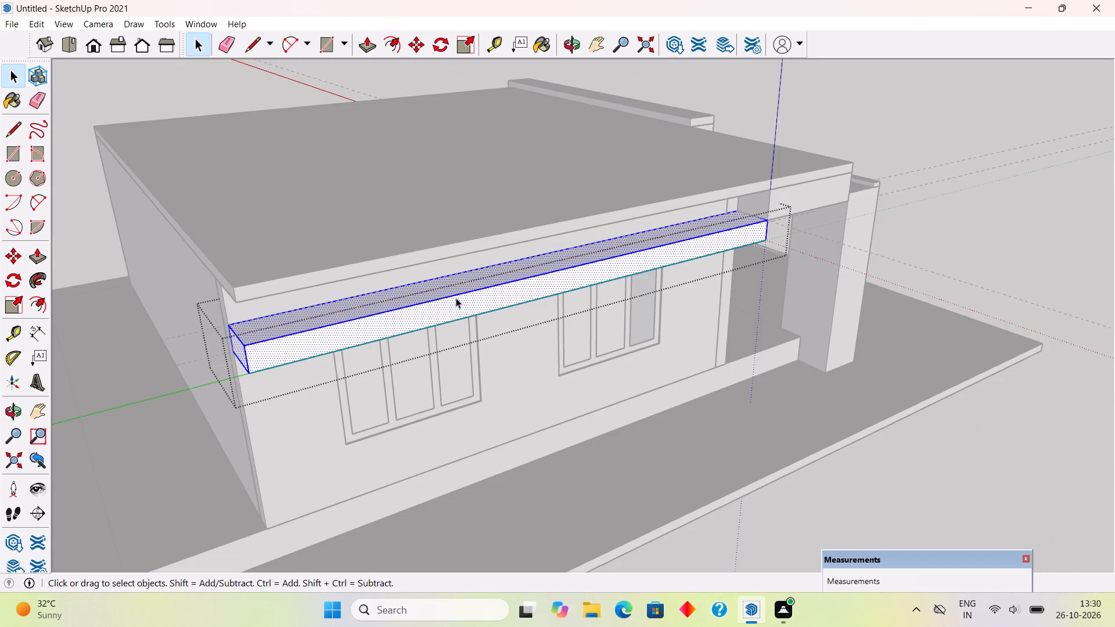
key("p")
left_click(468, 286)
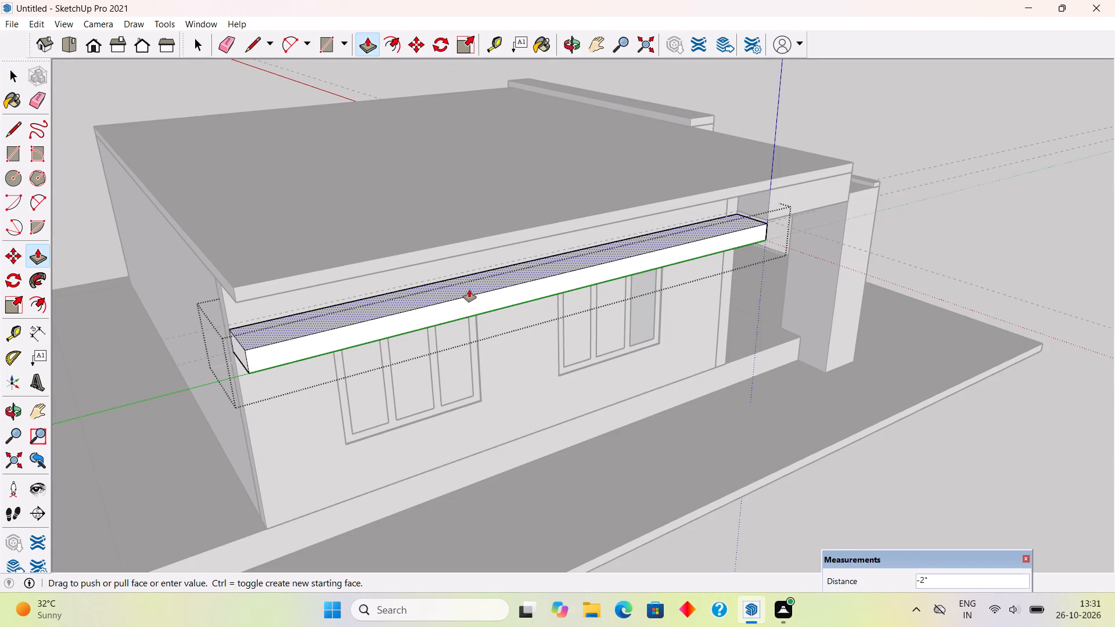
type("4\"")
key("Return")
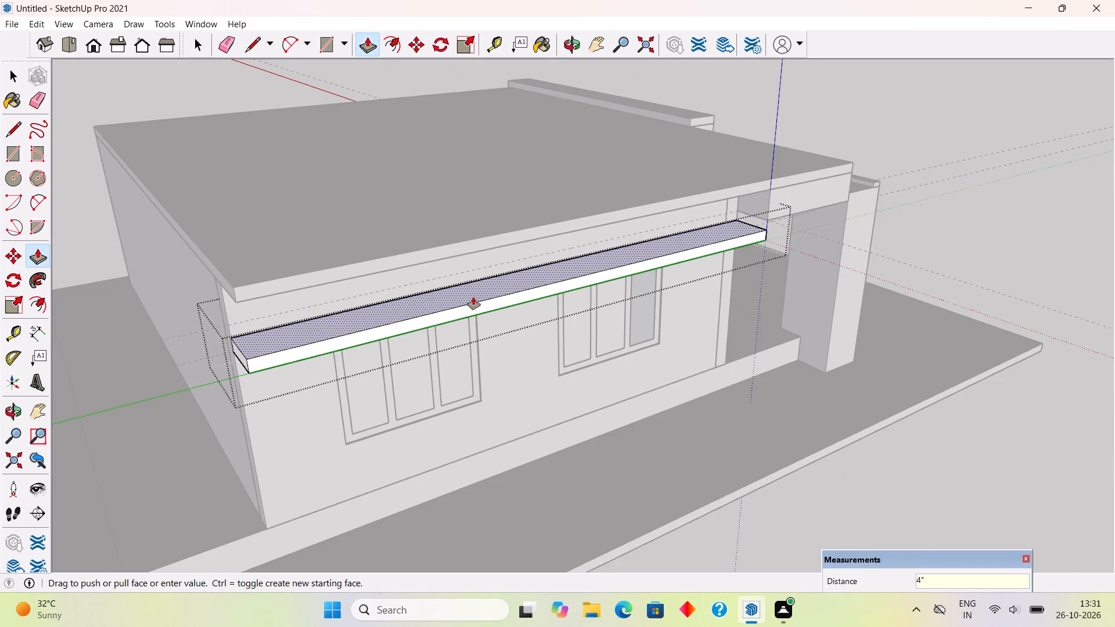
key("space")
left_click(904, 237)
Draw a 2' by about 24' 2" rectangle over the sunshade's top face and extrude it 4" upward as a cap.
middle_click_drag(682, 314, 679, 315)
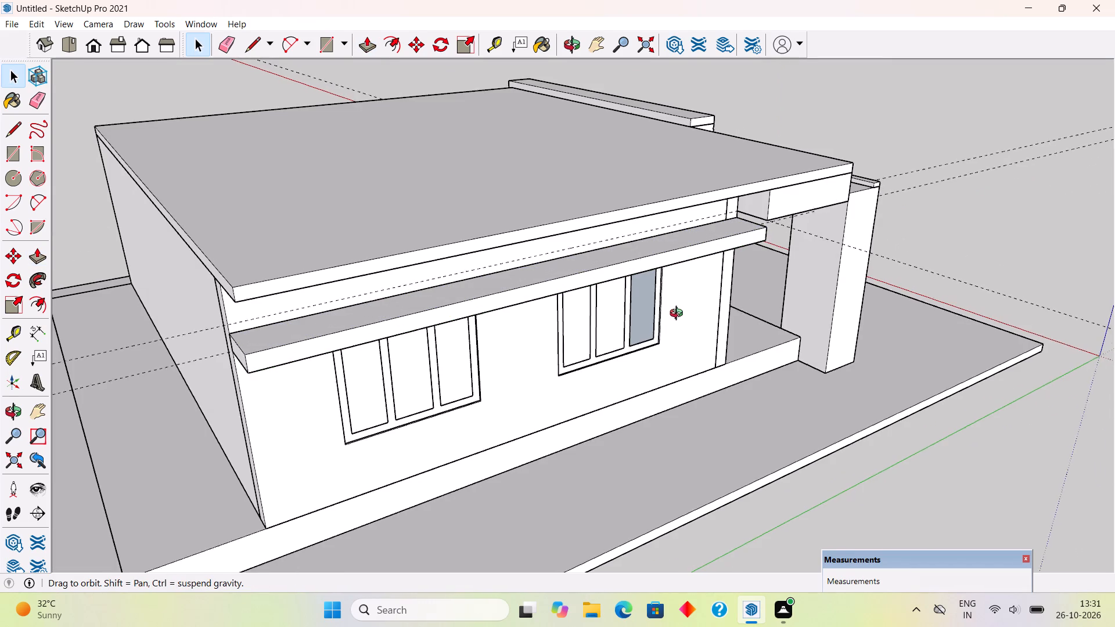
middle_click_drag(679, 315, 656, 323)
key("r")
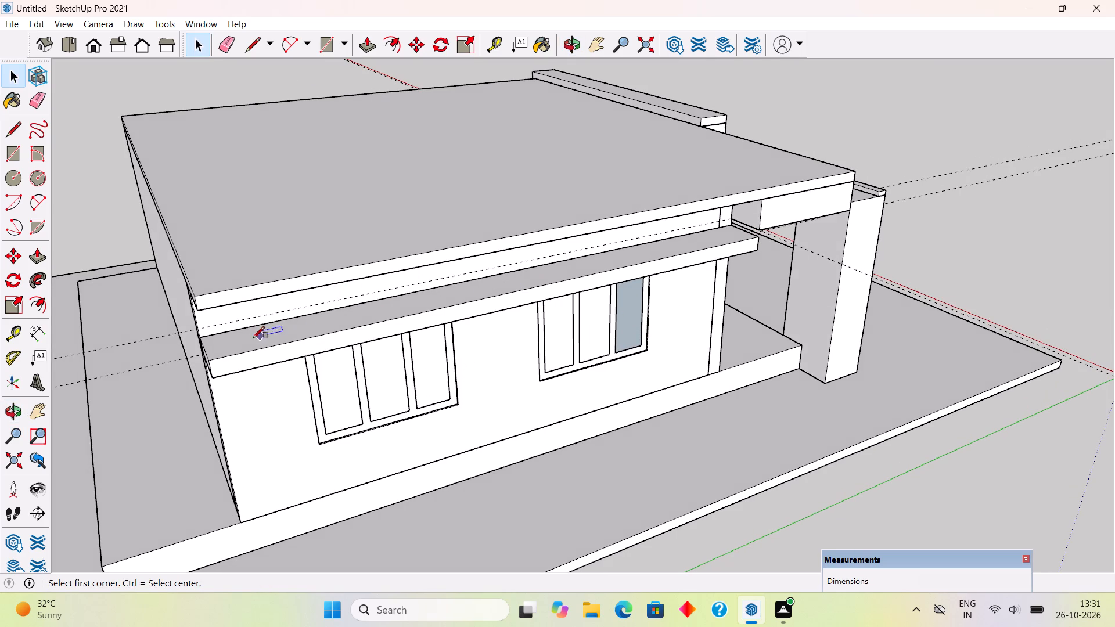
left_click(202, 340)
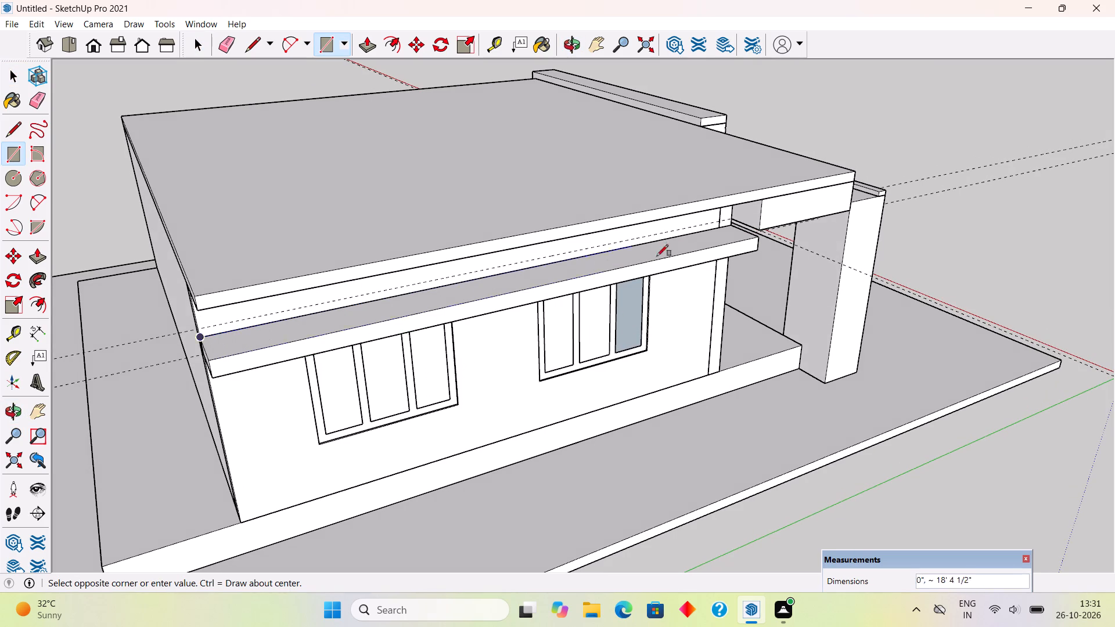
left_click(757, 238)
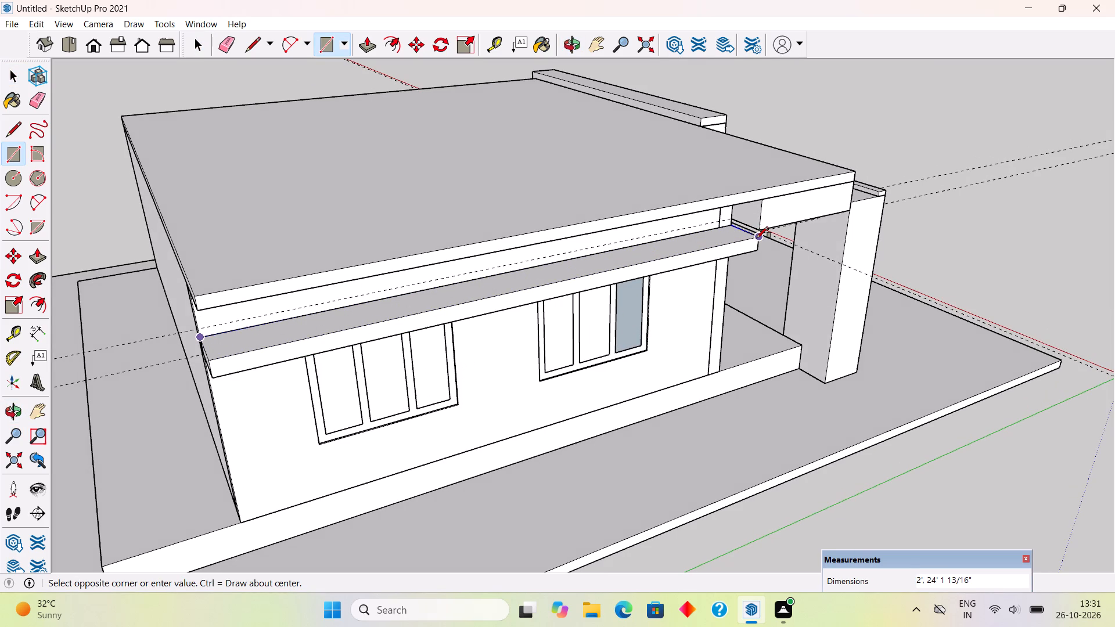
key("p")
left_click(738, 235)
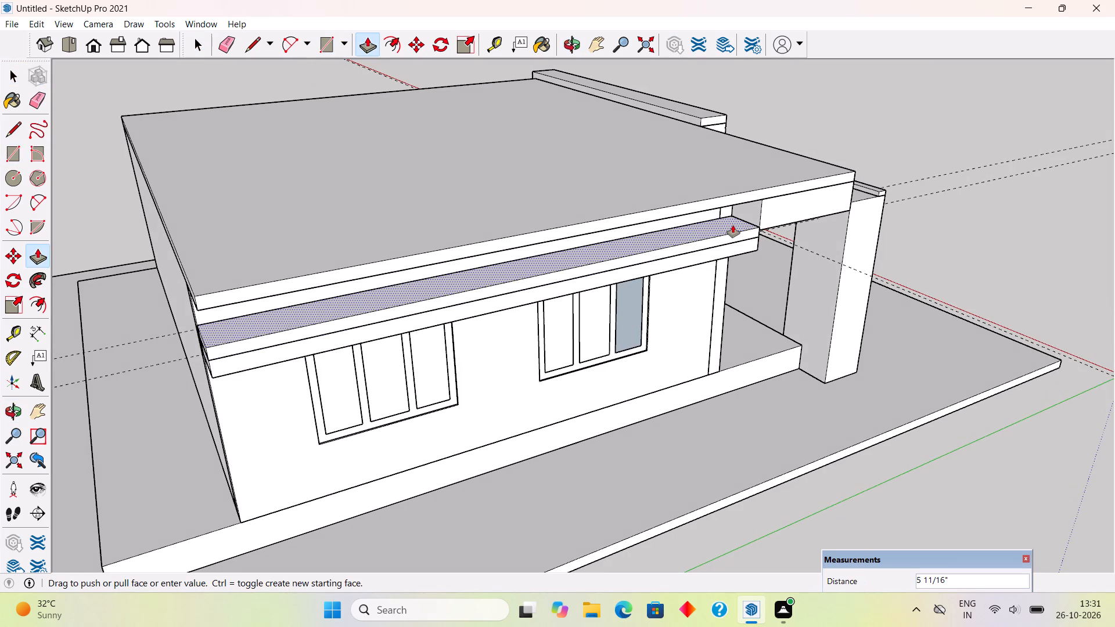
type("4\"")
key("Return")
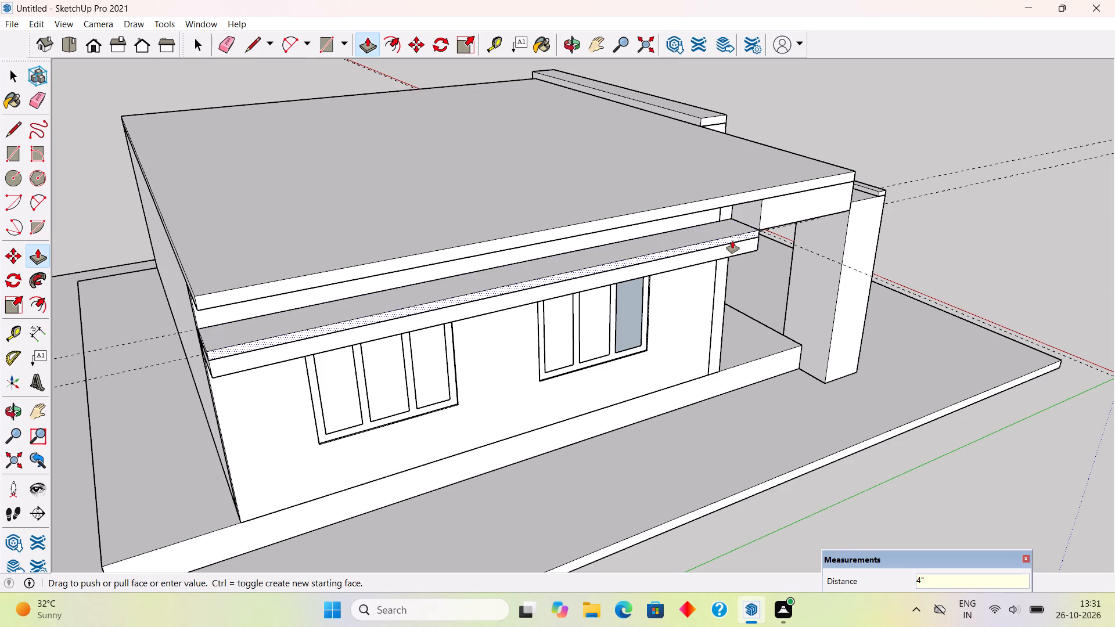
Extend the cap's long outer face 1" beyond the sunshade.
left_click(732, 241)
type("1\"")
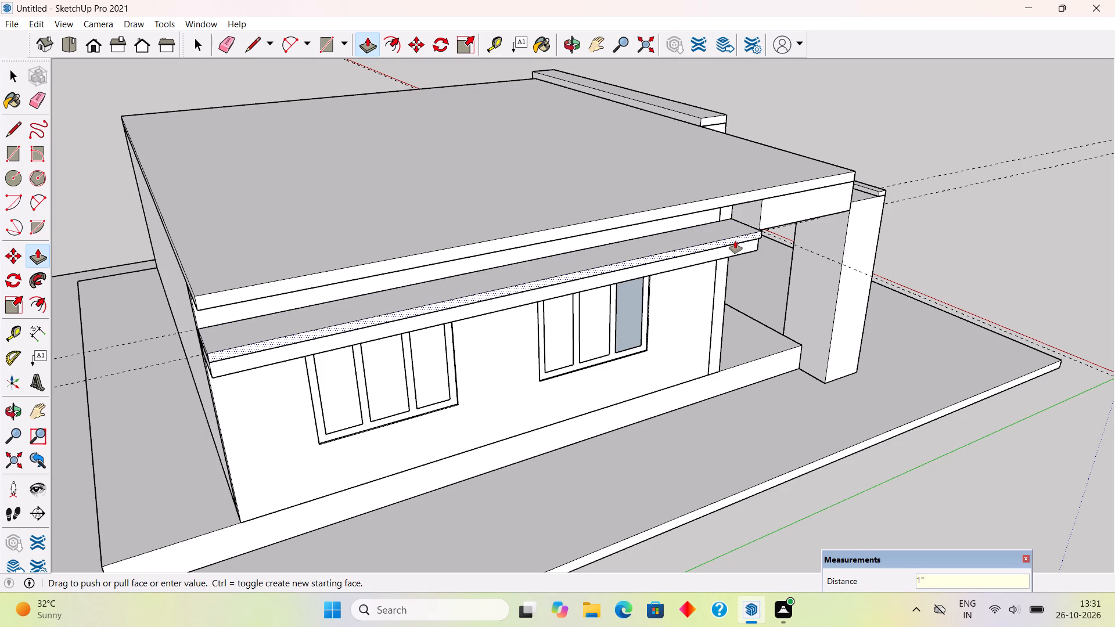
key("Return")
Select all connected geometry of the cap on top of the sunshade and make it a group.
key("space")
triple_click(735, 239)
right_click(734, 239)
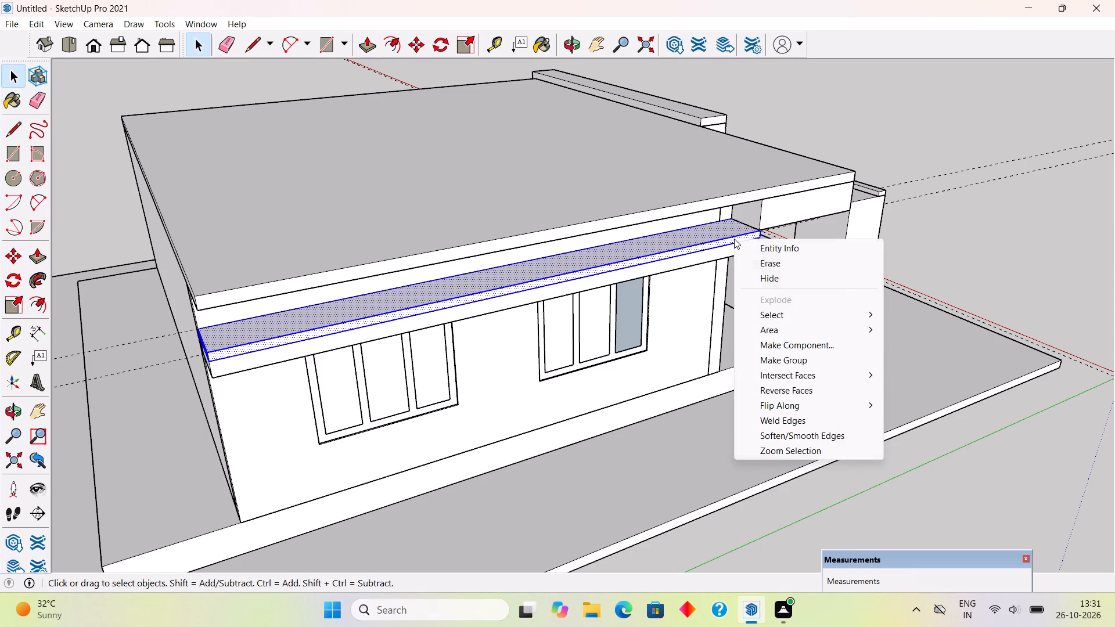
left_click(762, 356)
left_click(971, 230)
Examine the sunshade, the roof overhang and the porch corner from the side and front of the house.
middle_click_drag(955, 250, 726, 188)
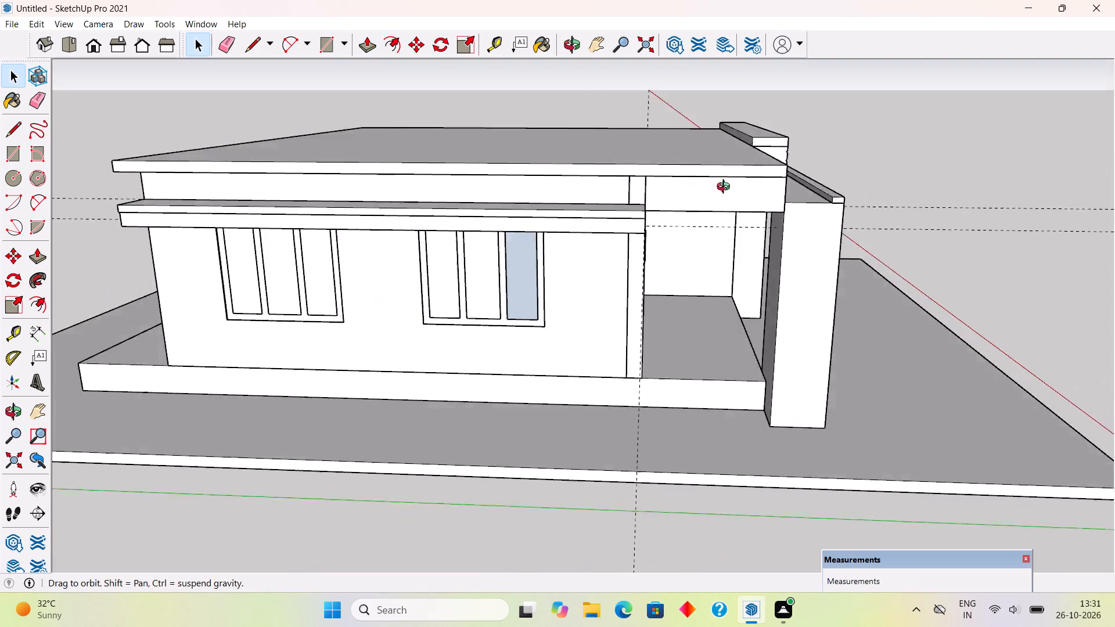
middle_click_drag(726, 188, 494, 181)
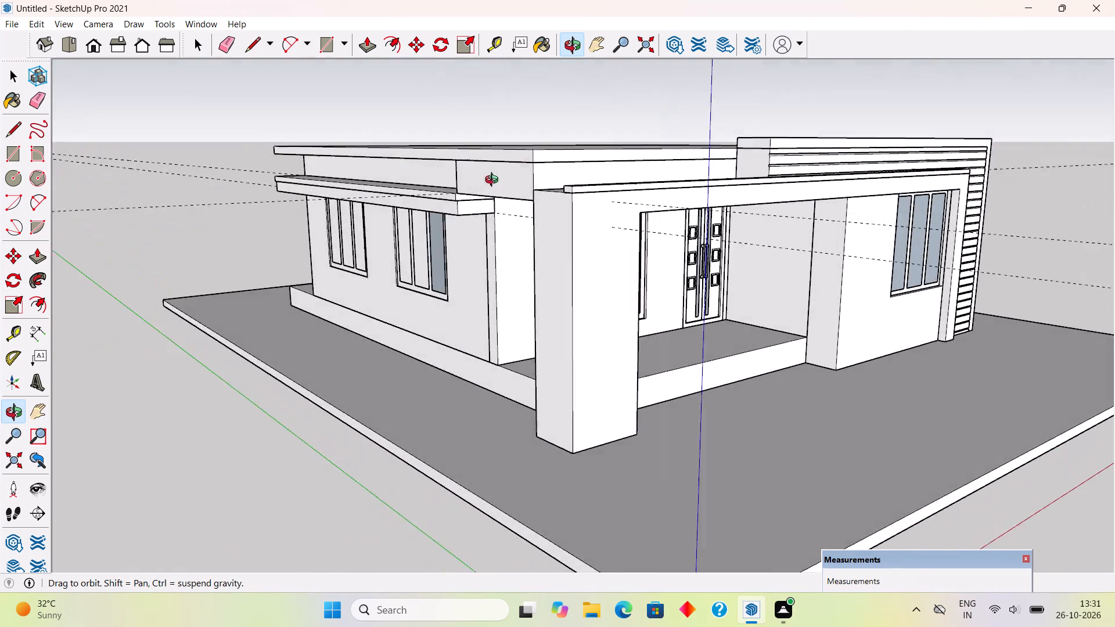
middle_click_drag(494, 181, 414, 164)
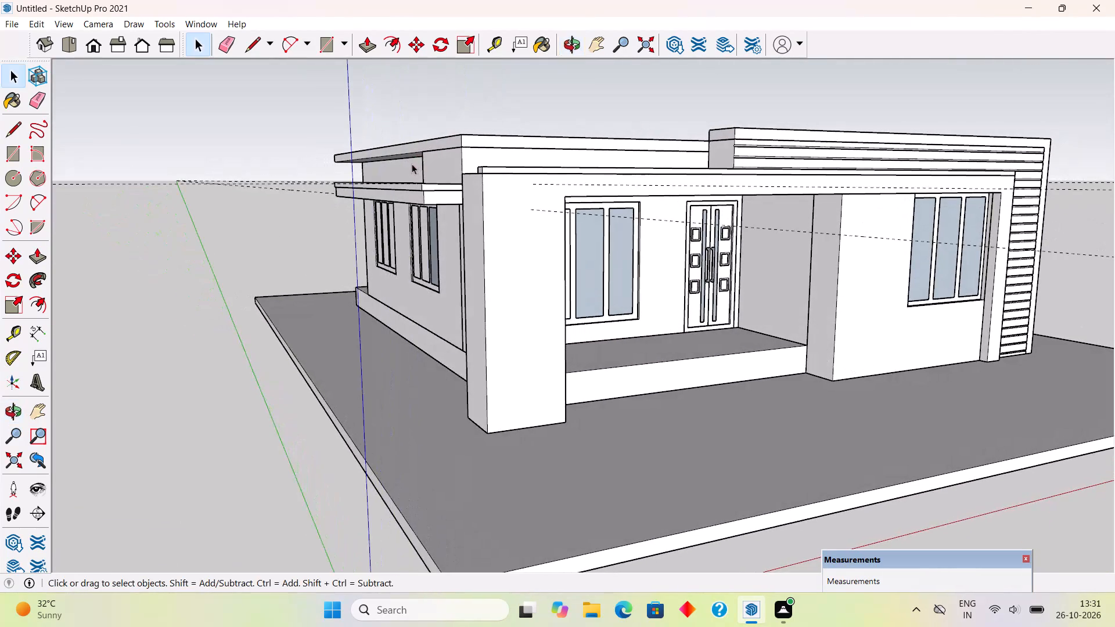
scroll(408, 160, "down", 1)
scroll(484, 219, "up", 5)
middle_click_drag(556, 176, 613, 132)
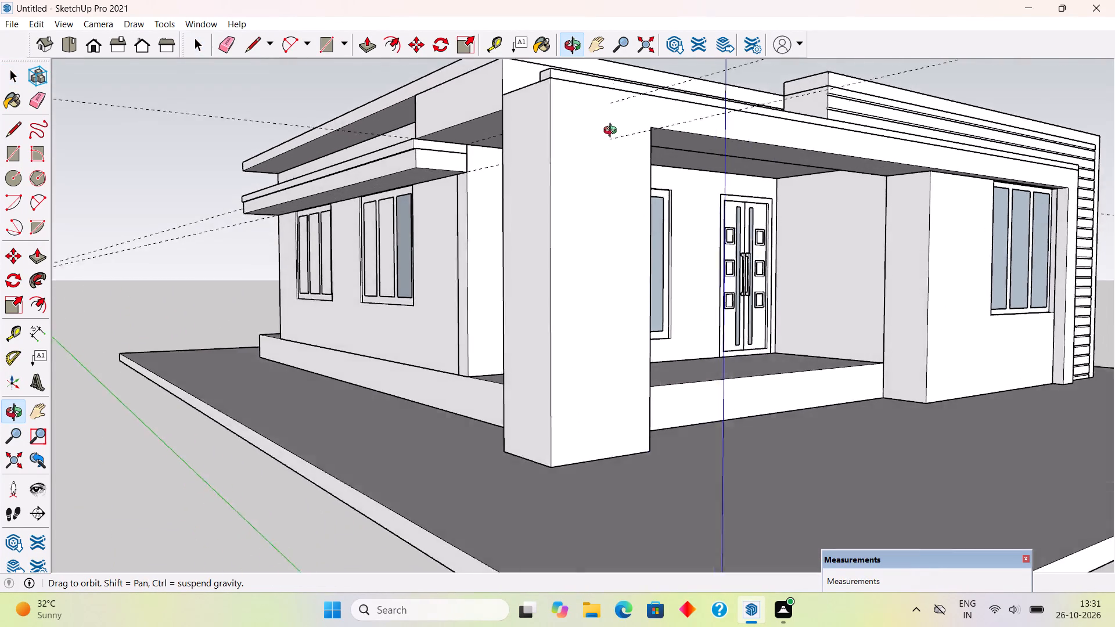
middle_click_drag(613, 132, 657, 142)
scroll(658, 156, "down", 2)
middle_click_drag(644, 171, 616, 204)
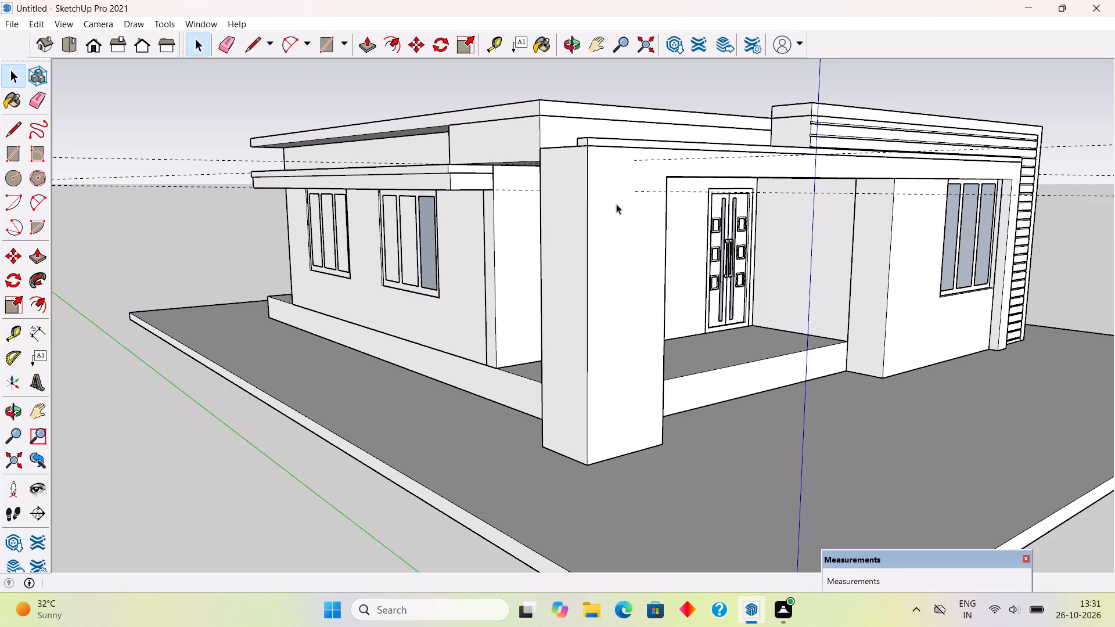
middle_click_drag(599, 203, 851, 197)
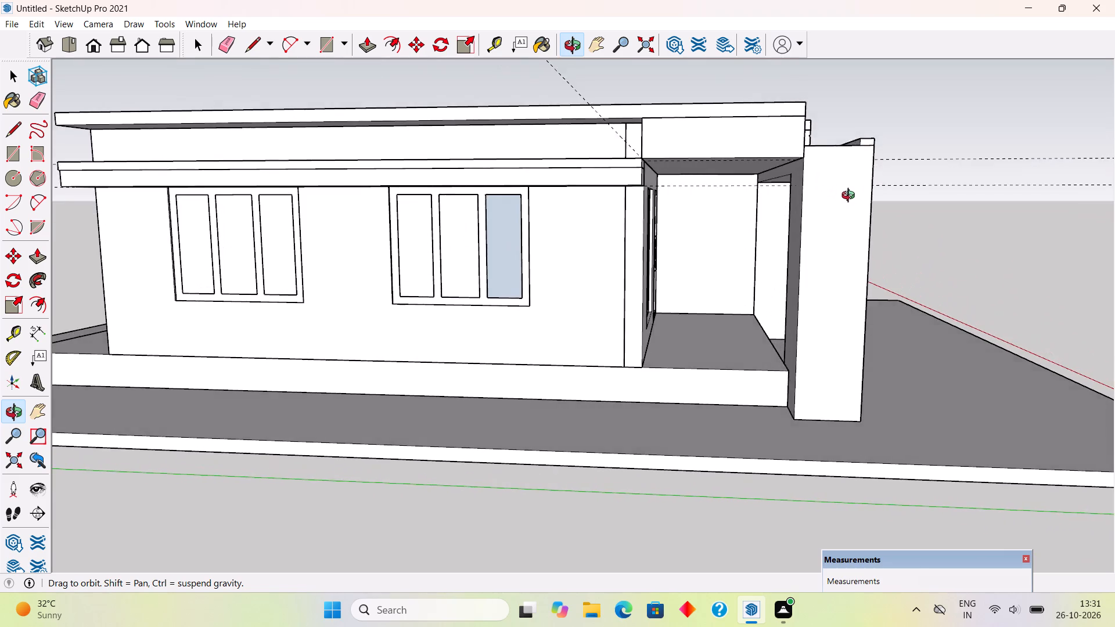
middle_click_drag(851, 197, 869, 221)
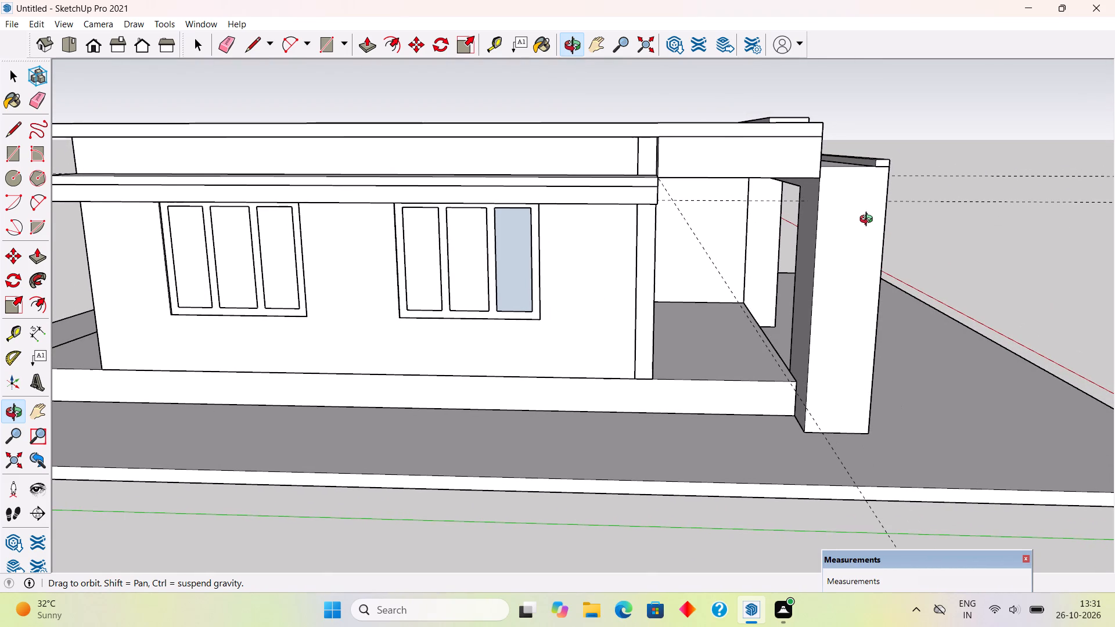
middle_click_drag(869, 221, 854, 218)
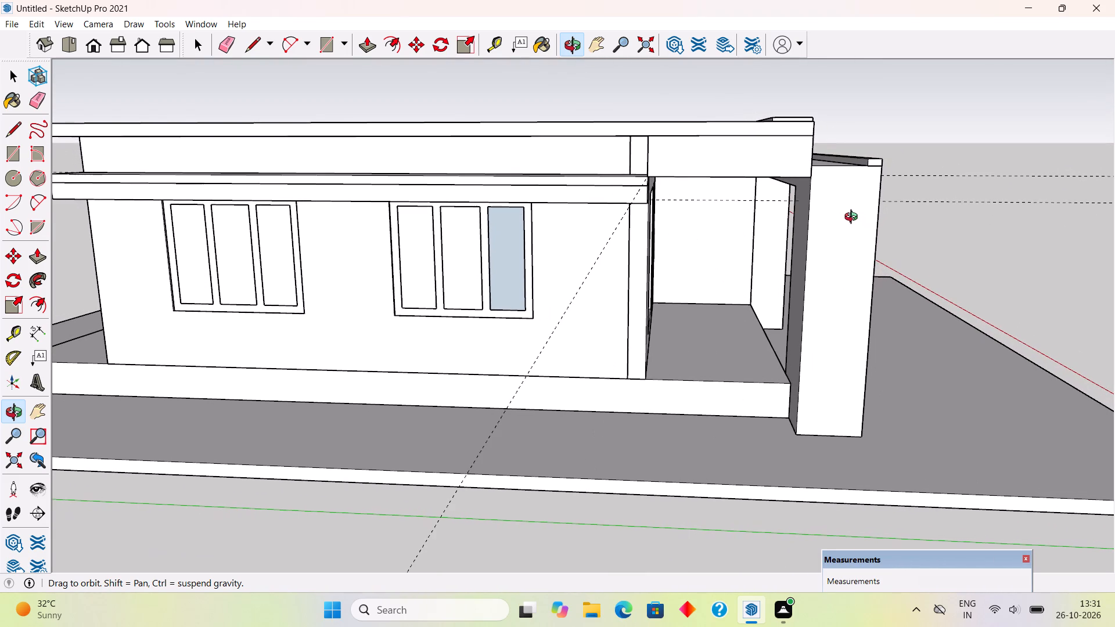
middle_click_drag(854, 218, 775, 219)
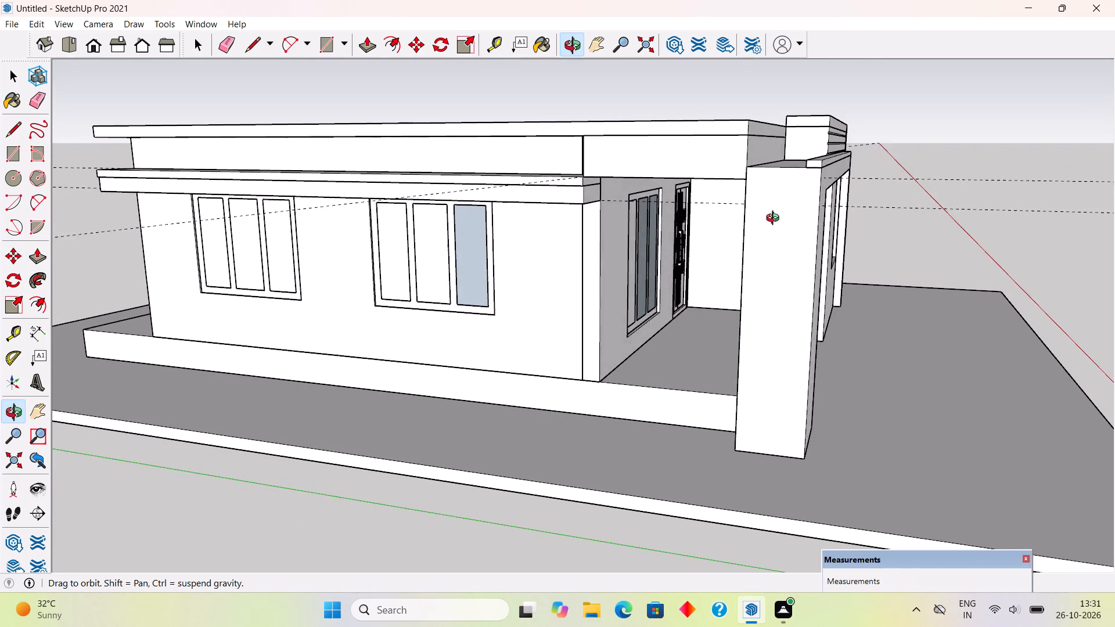
middle_click_drag(775, 219, 713, 224)
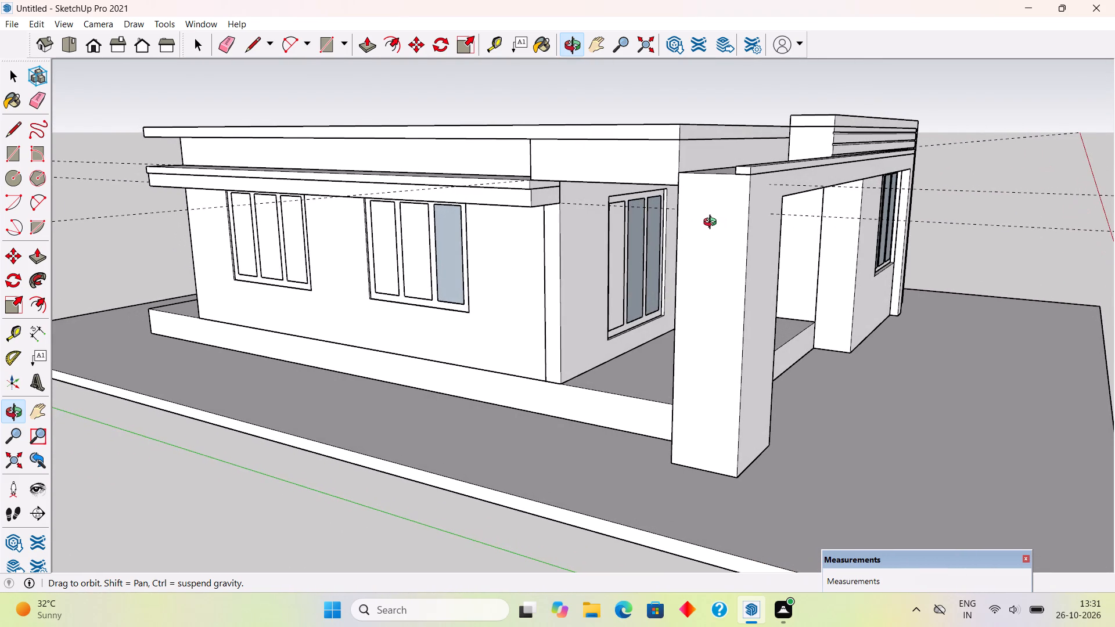
middle_click_drag(713, 224, 693, 224)
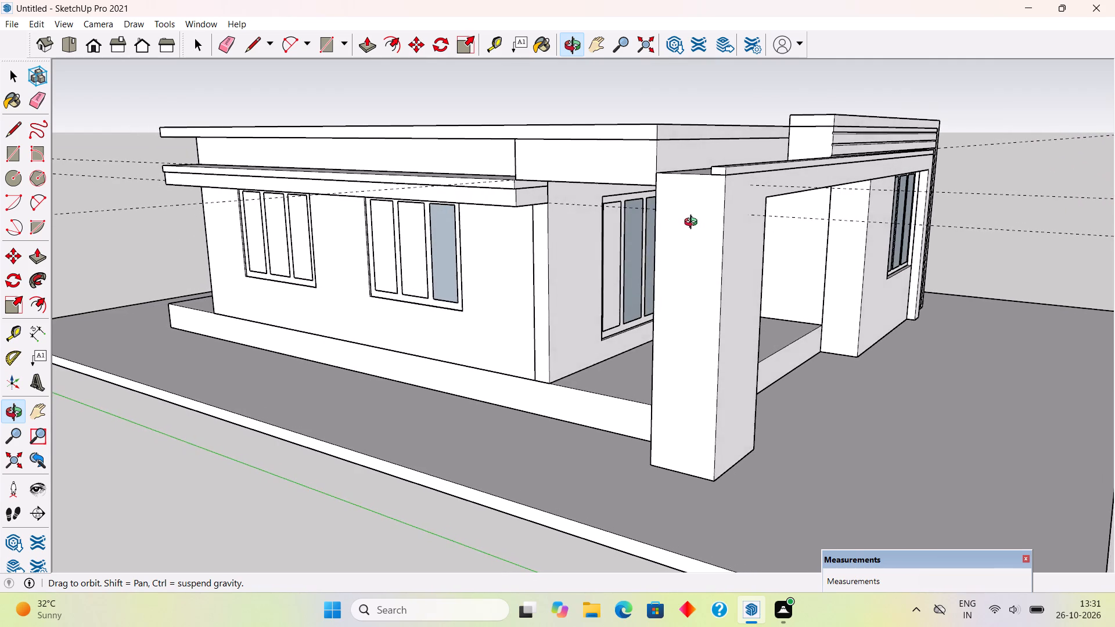
middle_click_drag(693, 224, 683, 226)
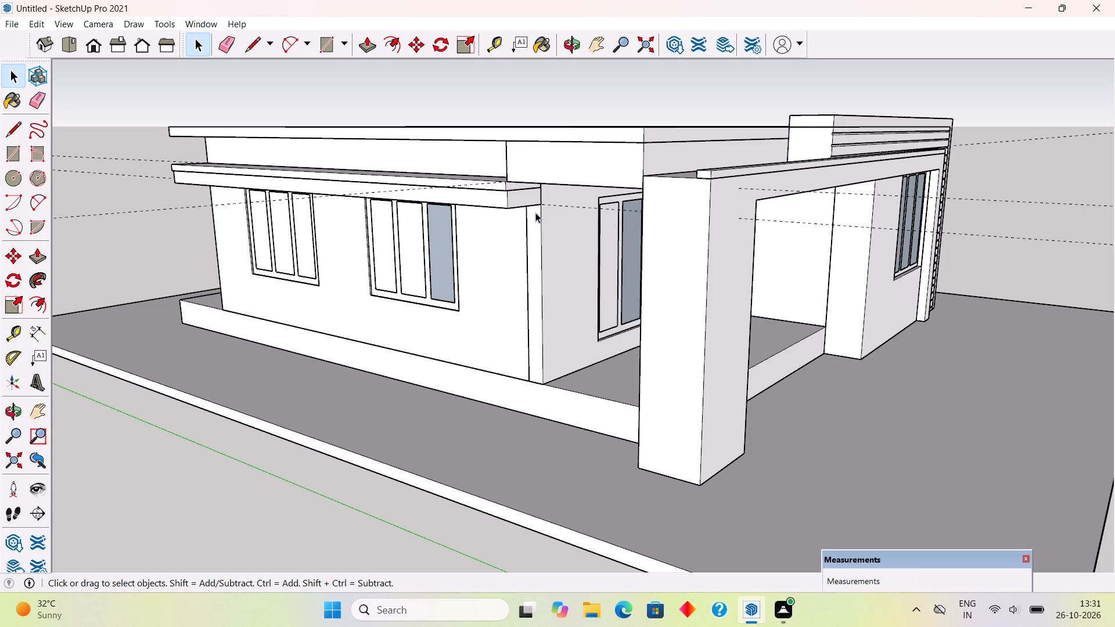
Inside the porch beam group under the roof slab, push its outer side face back in line with the side wall.
middle_click_drag(591, 210, 787, 172)
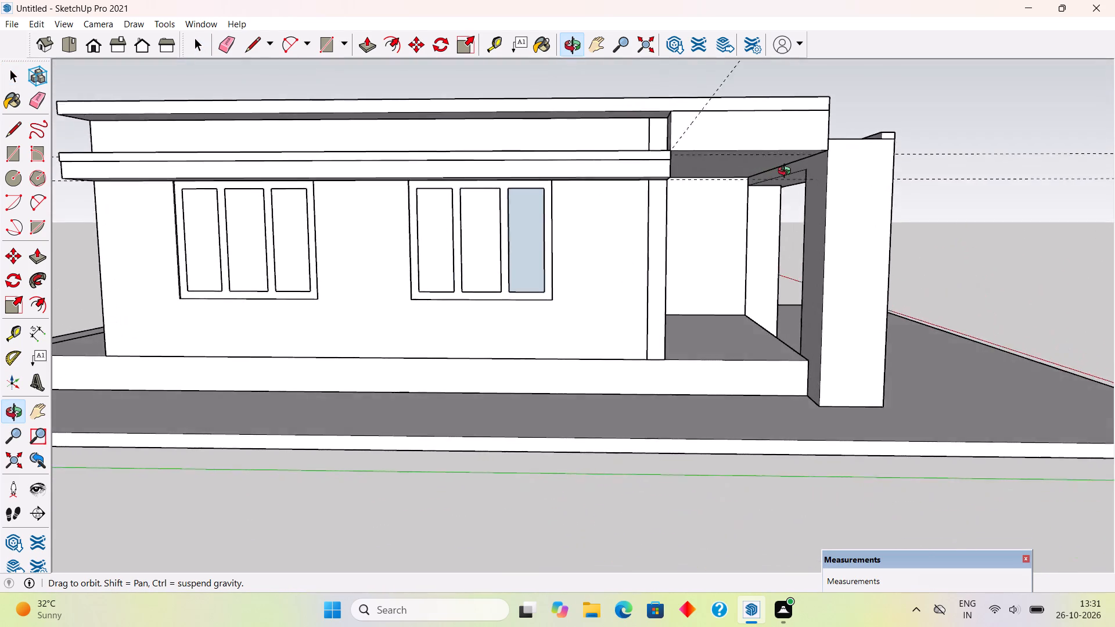
middle_click_drag(787, 172, 822, 194)
double_click(761, 140)
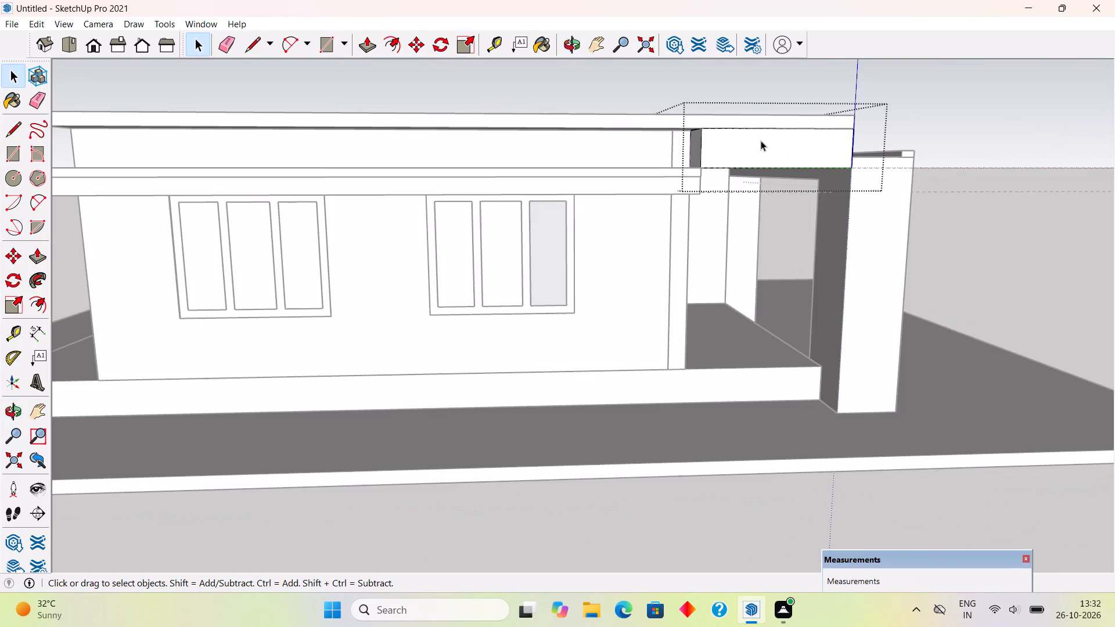
left_click(761, 140)
middle_click_drag(761, 140, 714, 188)
key("p")
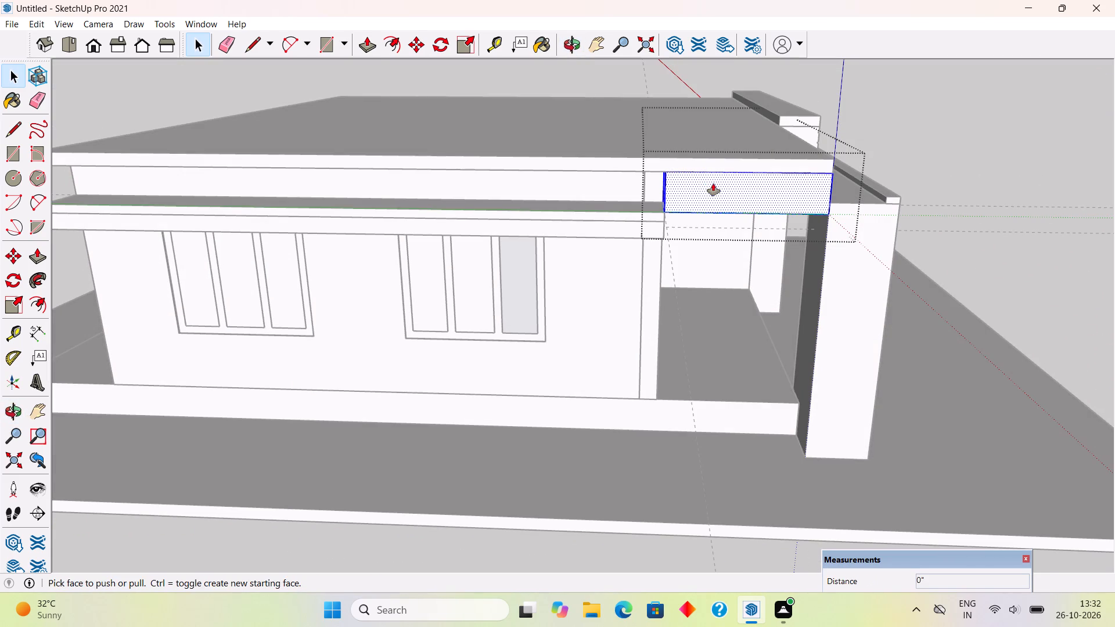
left_click(713, 183)
left_click(617, 185)
key("space")
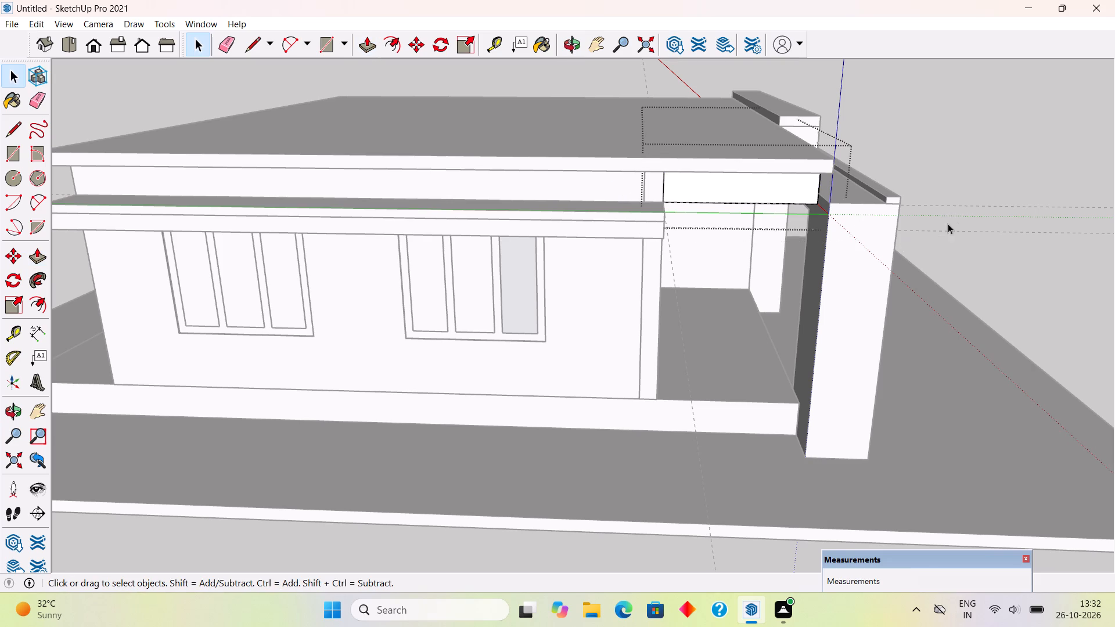
left_click(952, 165)
Inside the lower sunshade group, extend its porch-side end face 6' to meet the front porch pillar.
middle_click_drag(818, 197, 585, 154)
scroll(508, 175, "up", 4)
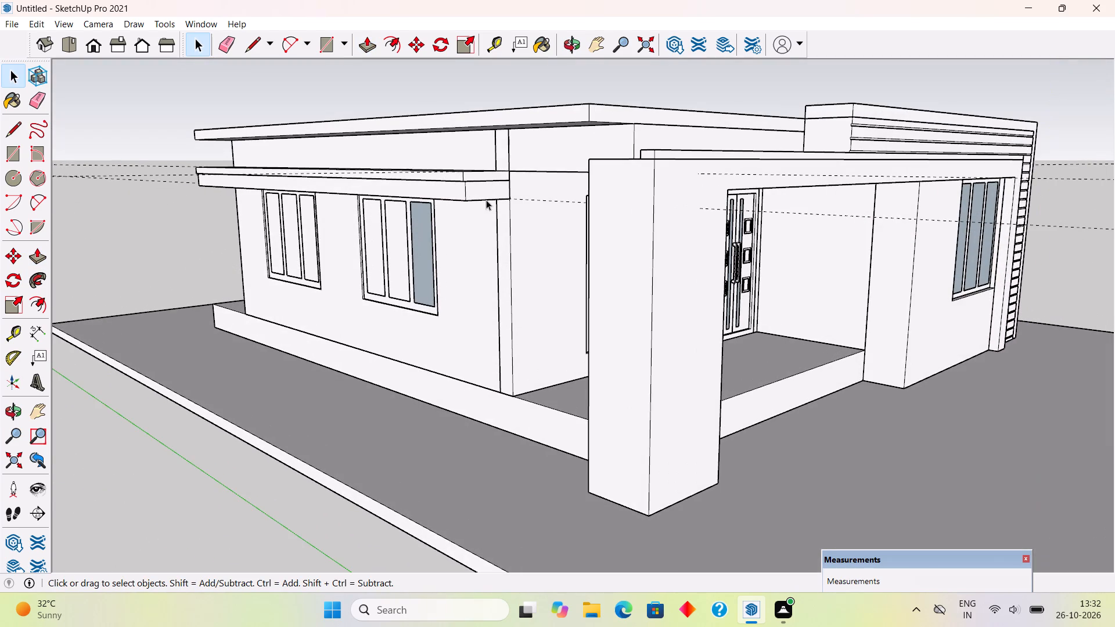
triple_click(480, 188)
key("p")
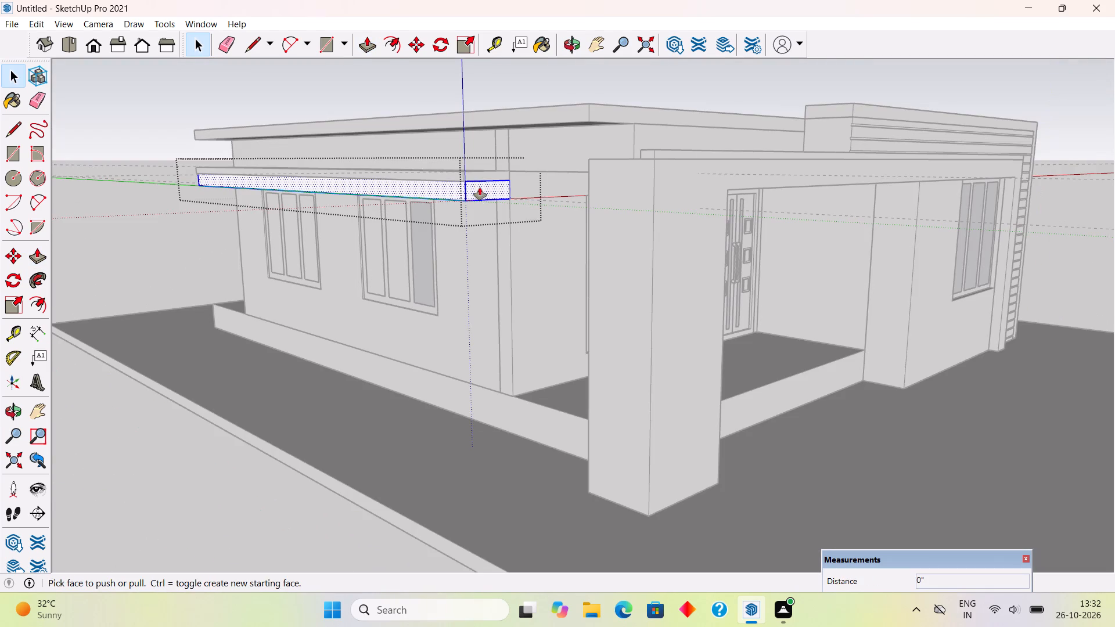
left_click(480, 188)
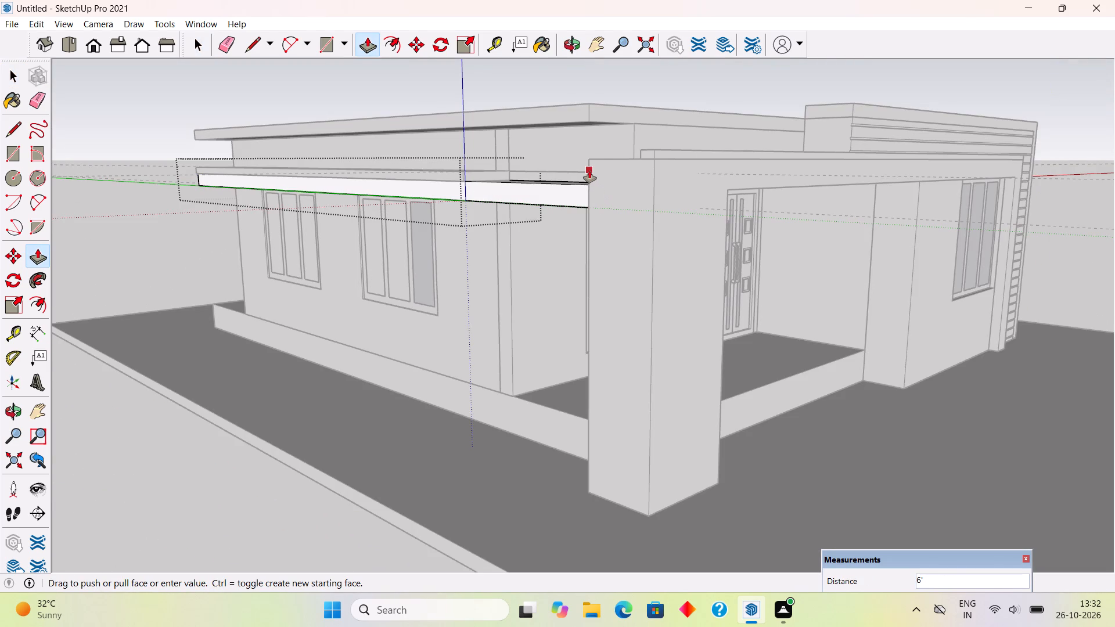
left_click(589, 171)
key("space")
left_click(141, 255)
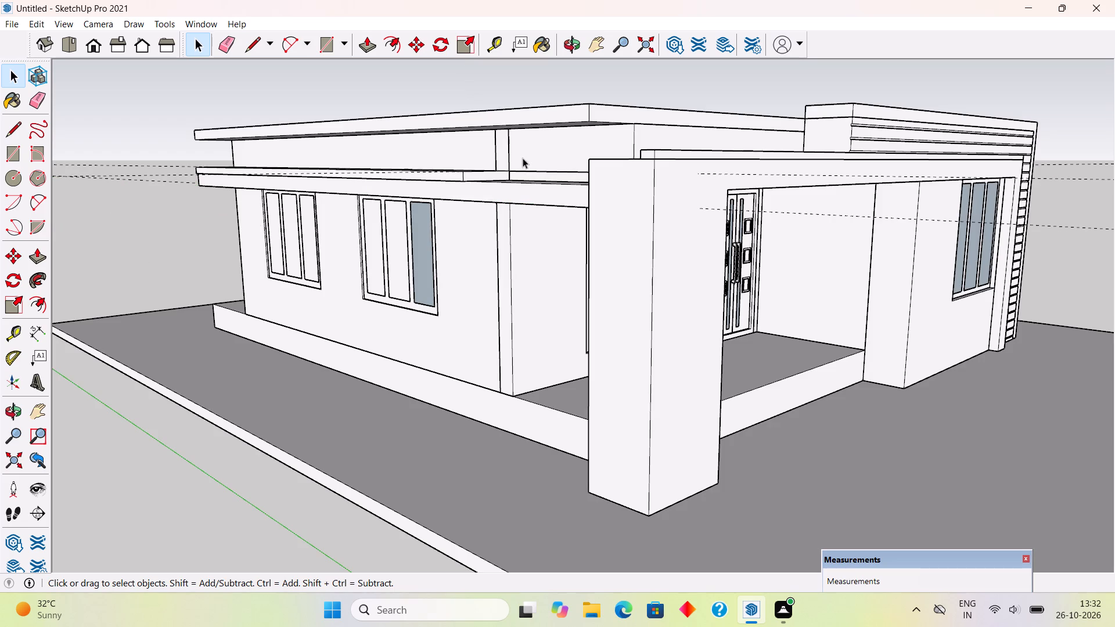
Inside the sunshade cap group, extend its porch-side end face 6' to meet the front porch pillar.
triple_click(461, 177)
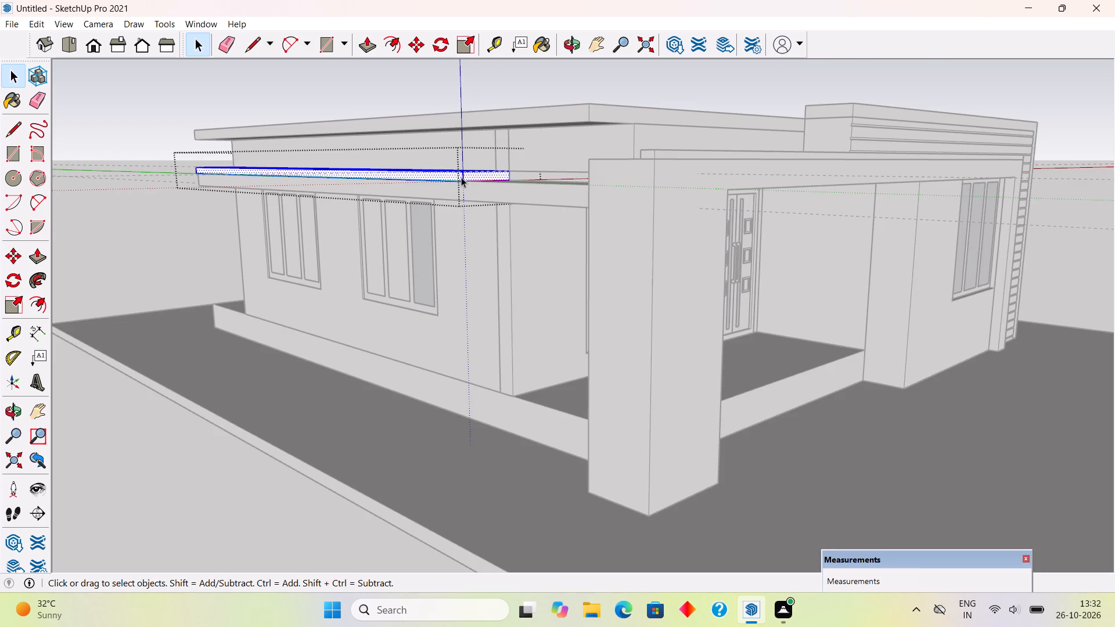
key("p")
left_click(476, 178)
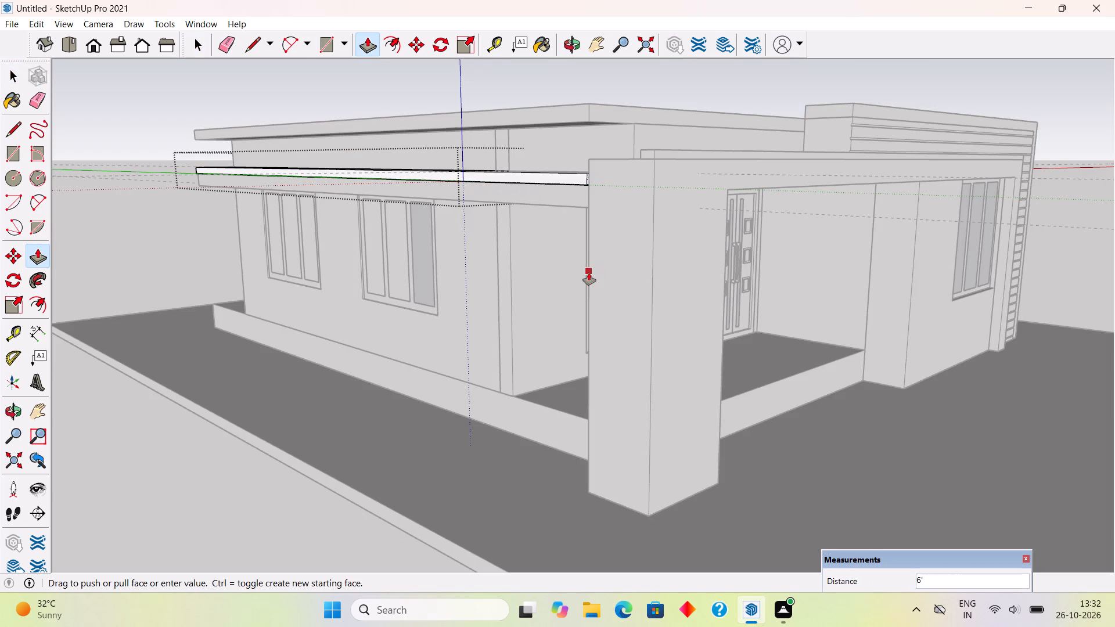
left_click(591, 161)
middle_click_drag(625, 215, 625, 232)
key("space")
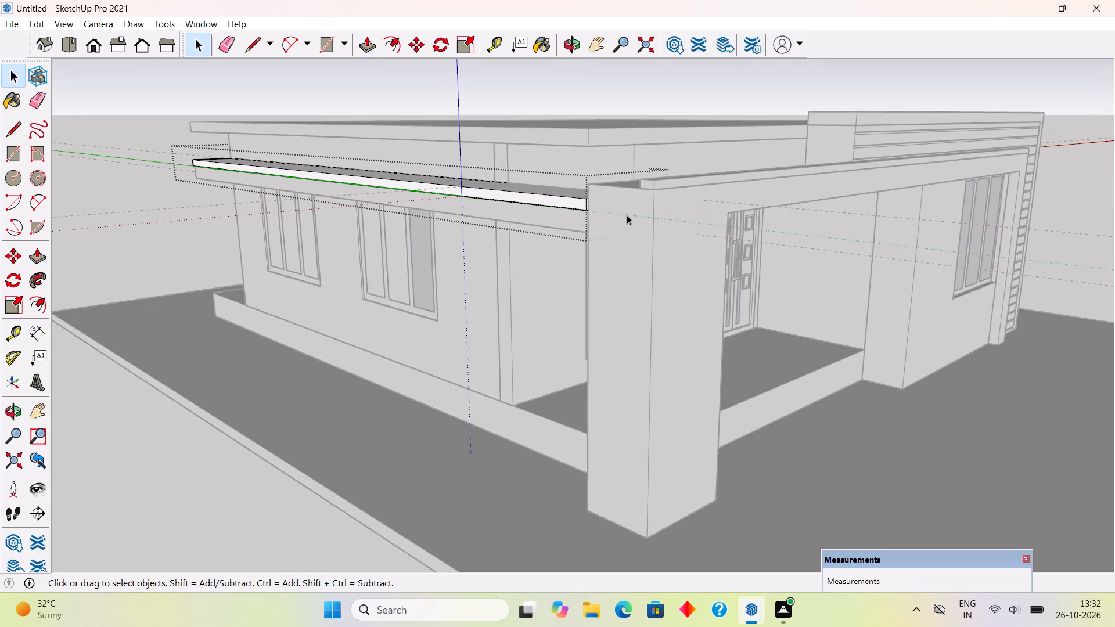
left_click(648, 91)
Inside the front porch frame group, pull the wide pillar's outer side face out 1" to align with the sunshade cap's outer face.
triple_click(612, 232)
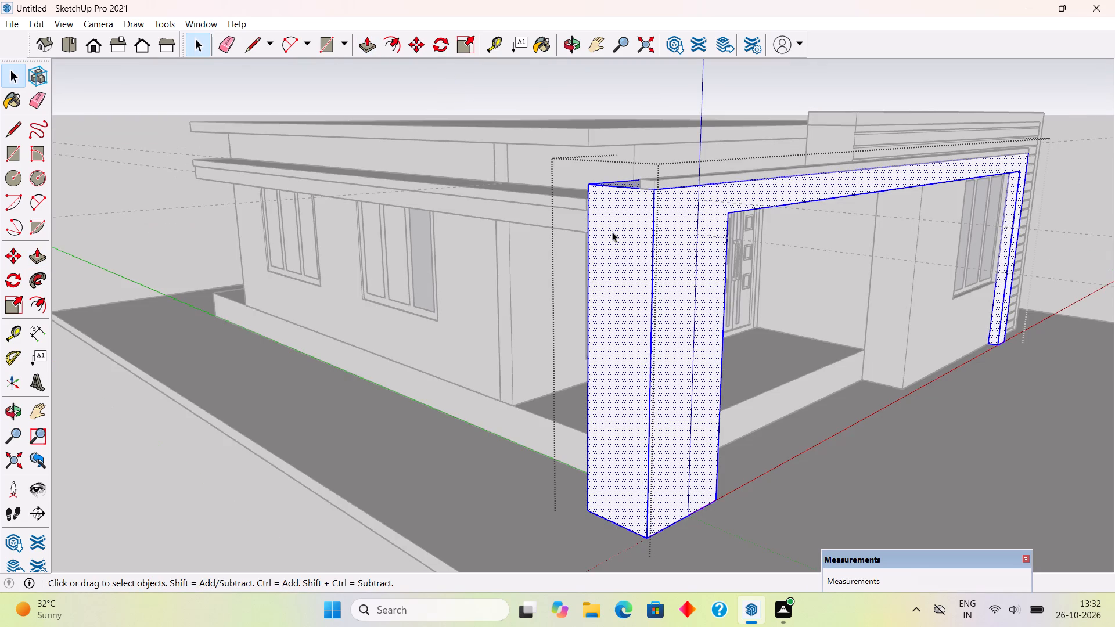
scroll(612, 232, "up", 10)
scroll(571, 176, "up", 2)
key("p")
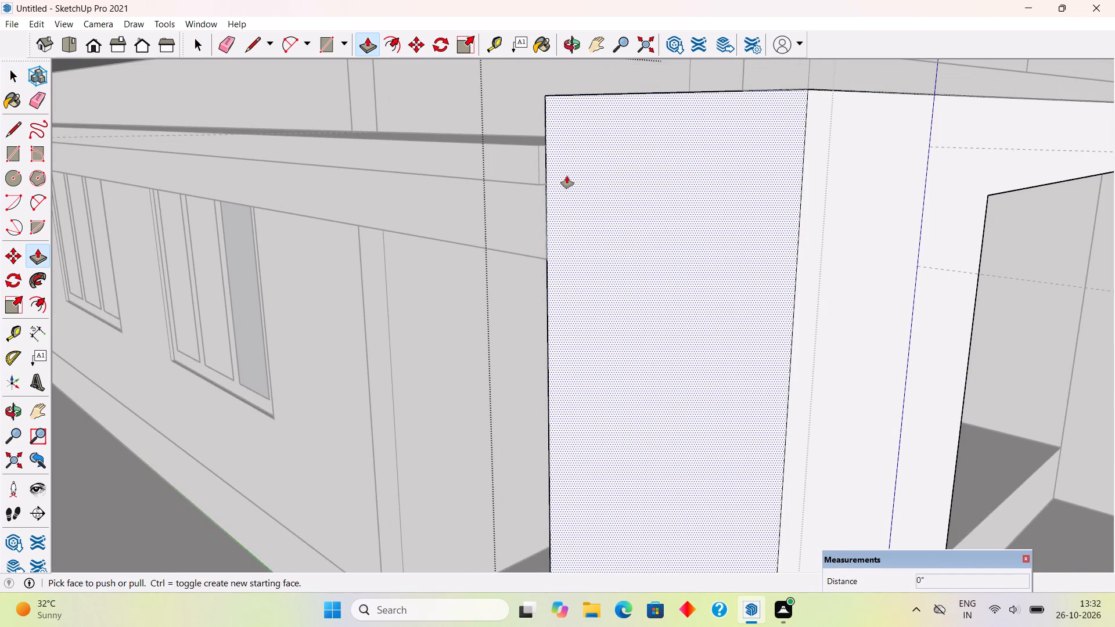
left_click(567, 176)
middle_click_drag(562, 182, 862, 213)
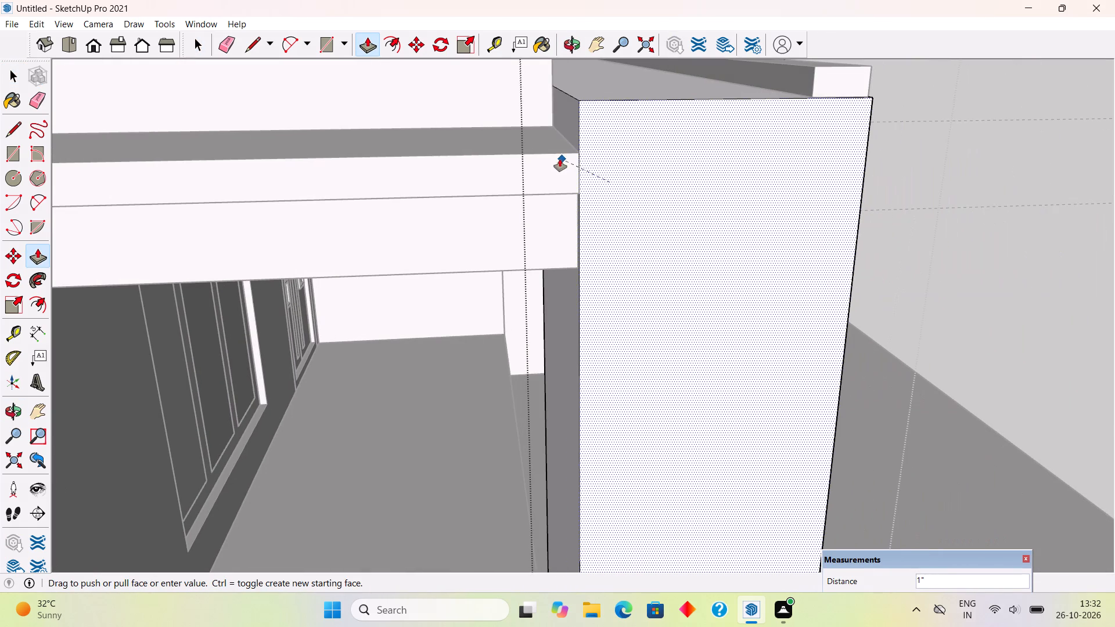
left_click(551, 162)
key("space")
left_click(917, 162)
scroll(920, 150, "down", 4)
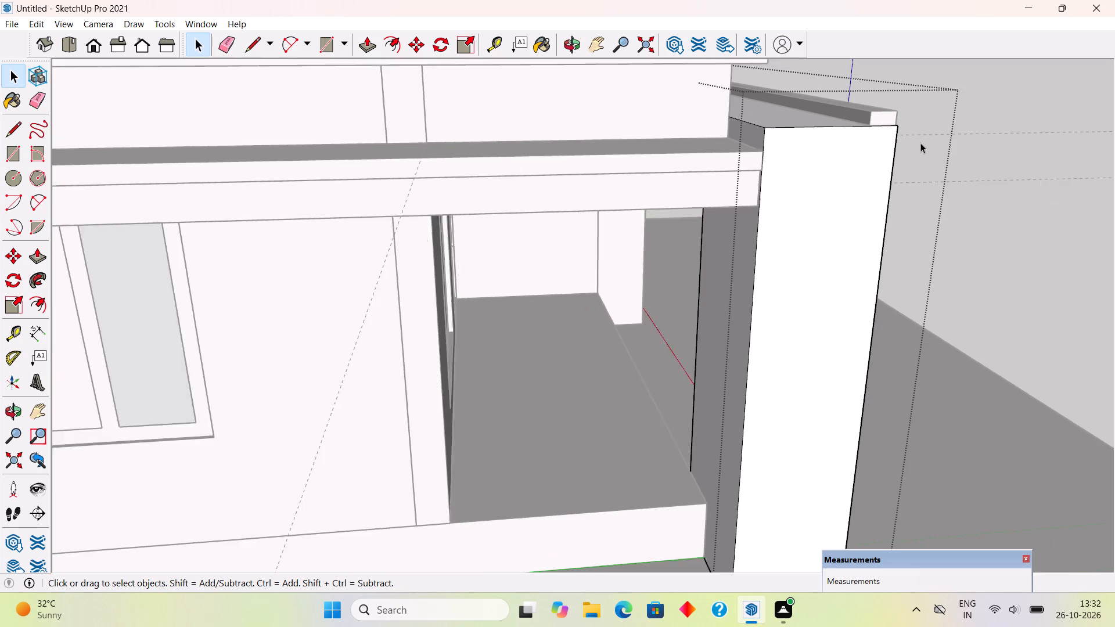
scroll(920, 143, "down", 9)
middle_click_drag(949, 163, 538, 110)
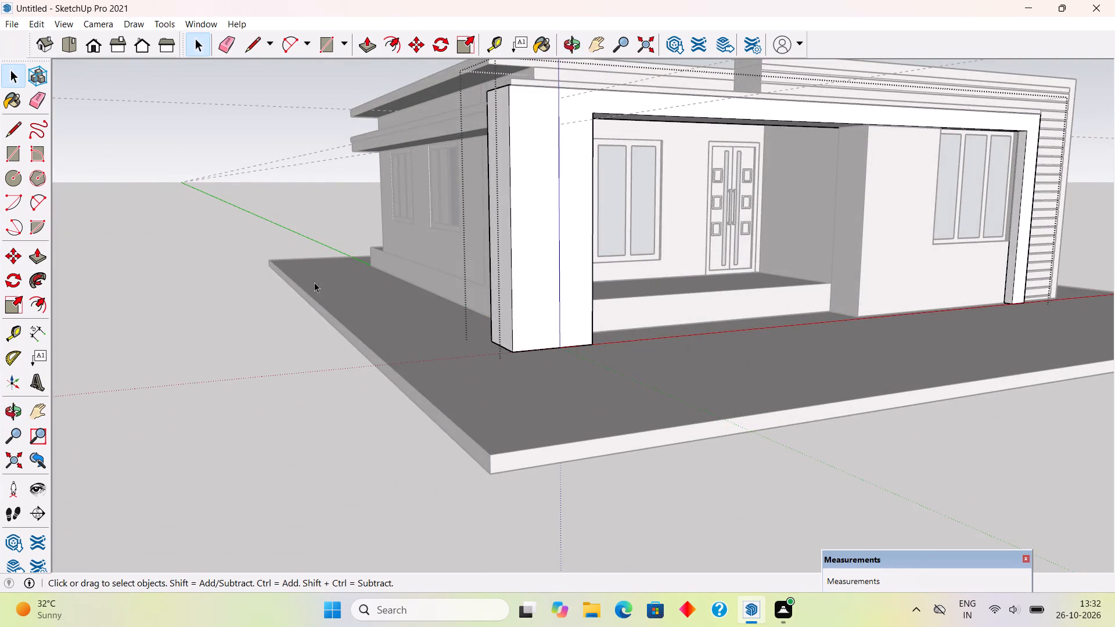
left_click(217, 341)
Examine the front elevation, porch frame, slatted wall and roof of the house from several viewpoints.
middle_click_drag(553, 298, 549, 313)
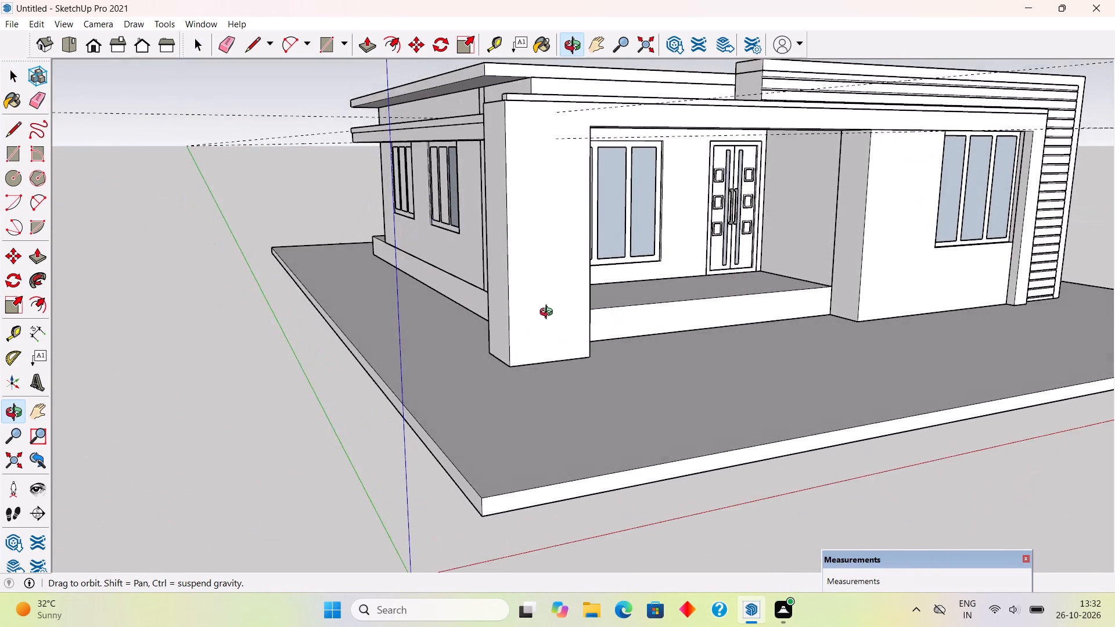
middle_click_drag(549, 313, 549, 315)
scroll(548, 316, "down", 3)
middle_click_drag(557, 275, 447, 279)
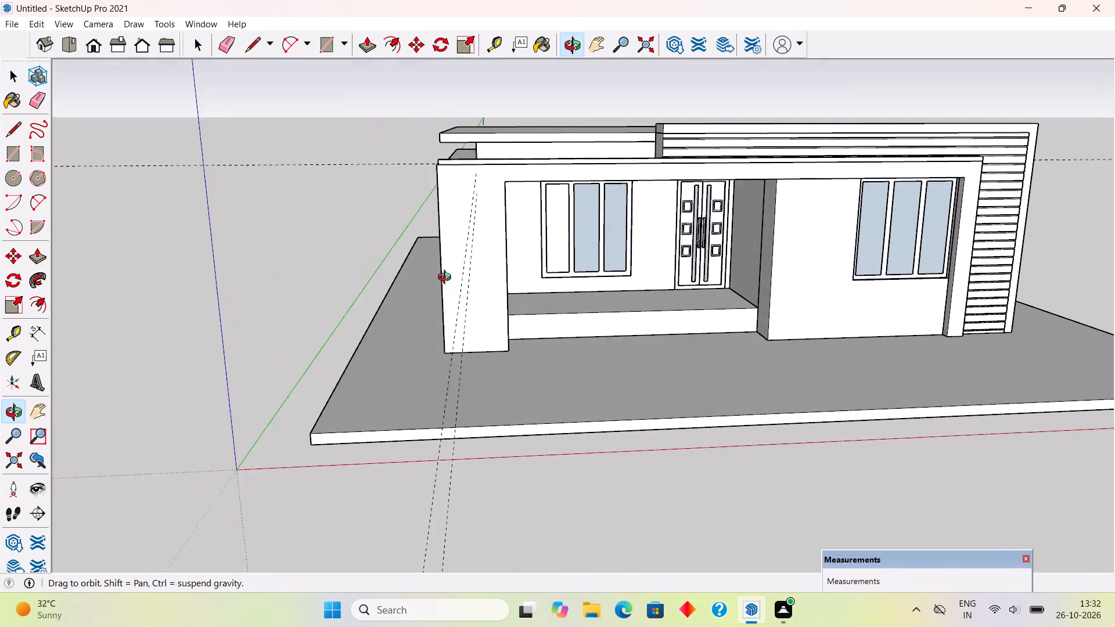
middle_click_drag(447, 279, 419, 278)
scroll(419, 278, "up", 2)
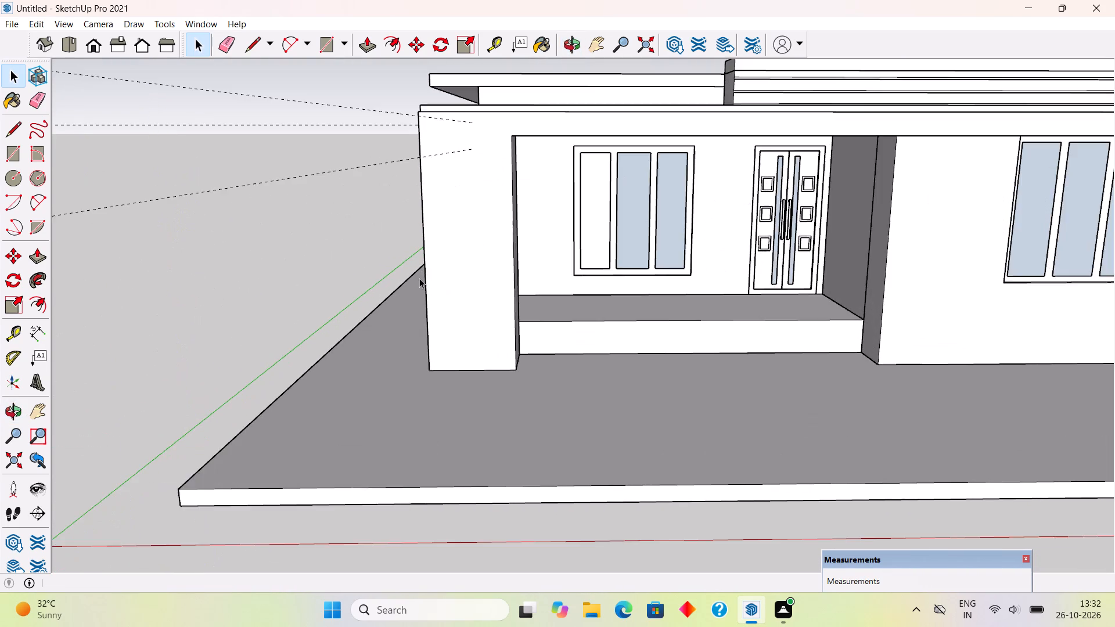
scroll(419, 278, "down", 2)
scroll(750, 267, "down", 1)
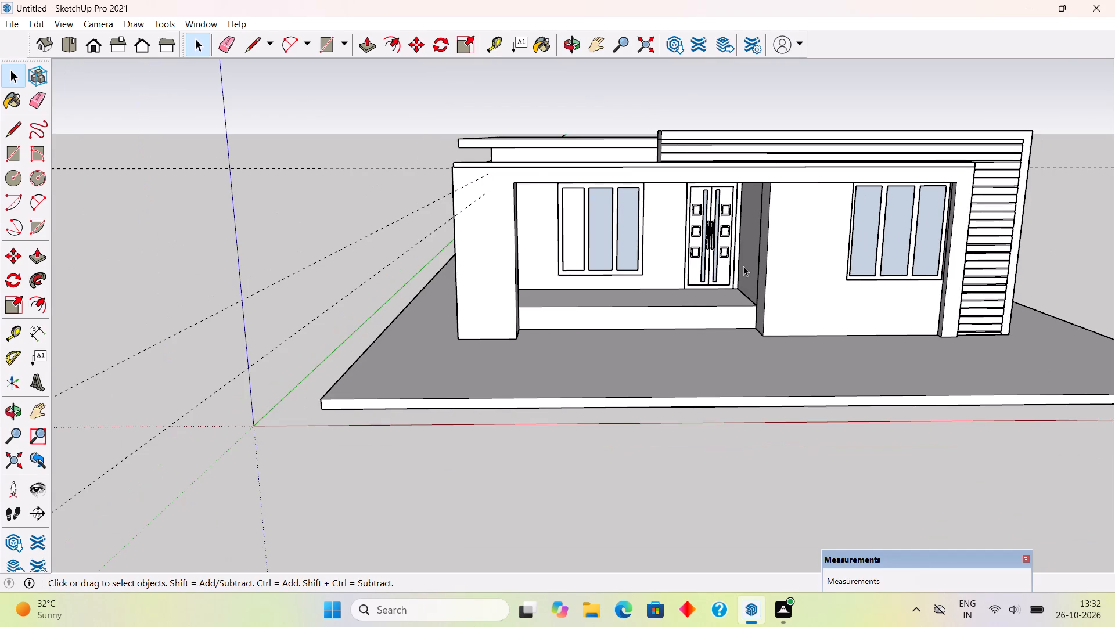
scroll(747, 284, "down", 4)
middle_click_drag(890, 348, 903, 292)
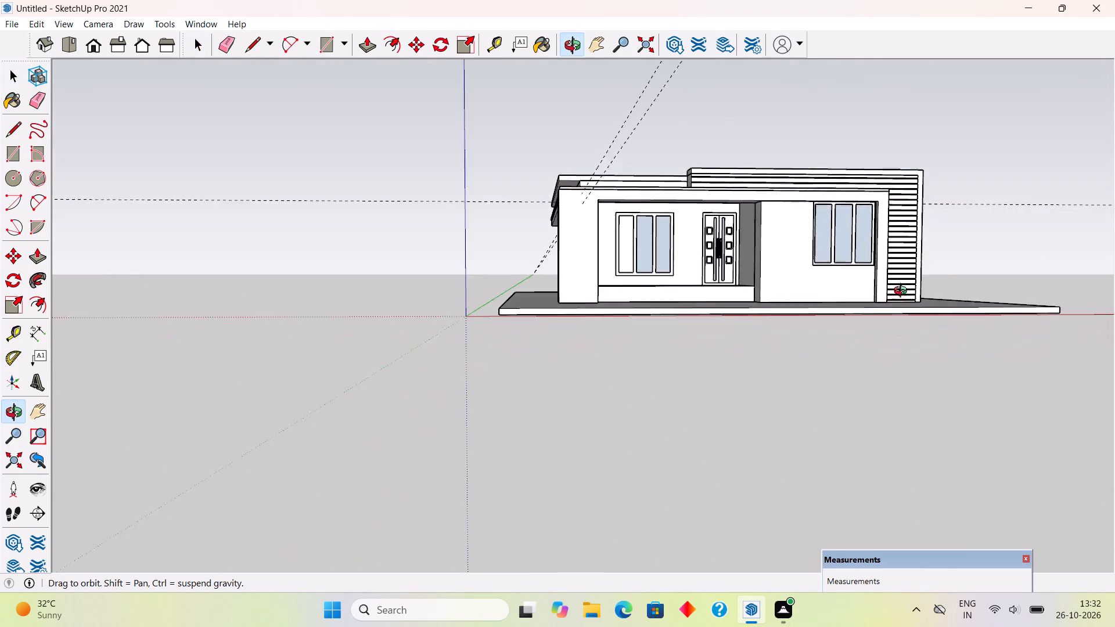
middle_click_drag(903, 292, 904, 290)
scroll(904, 290, "down", 1)
scroll(951, 202, "up", 5)
scroll(857, 180, "up", 2)
middle_click_drag(857, 201, 881, 243)
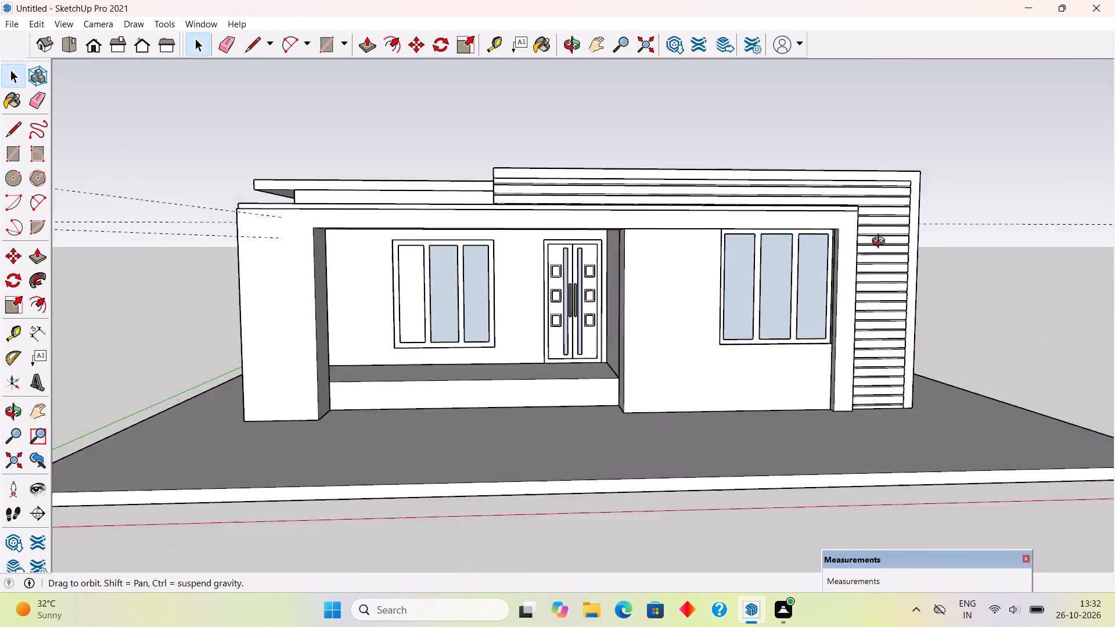
middle_click_drag(881, 243, 927, 297)
scroll(927, 297, "up", 1)
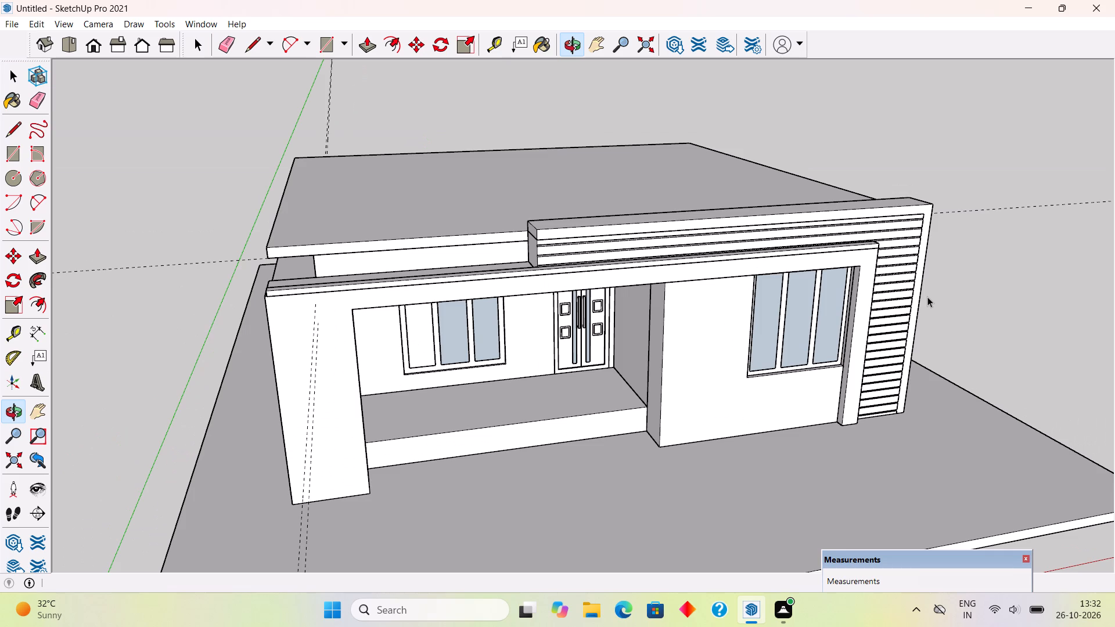
Inside the roof slab group, push the side face above the side sunshade inward 1' to shorten the overhang.
middle_click_drag(612, 306, 1049, 215)
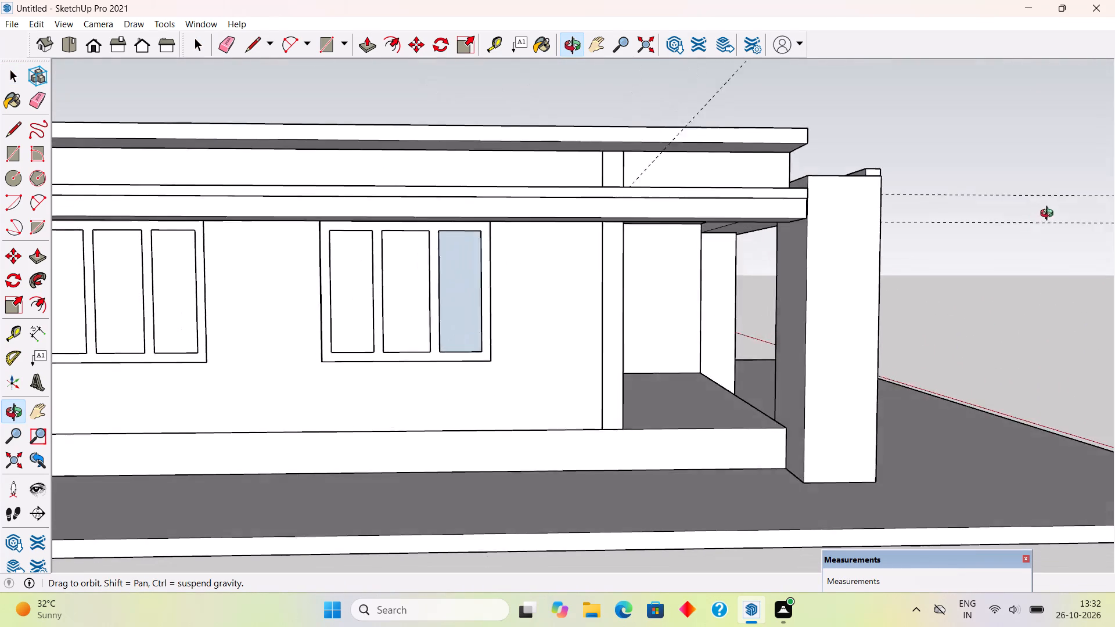
middle_click_drag(1049, 215, 1069, 245)
scroll(1067, 245, "down", 4)
scroll(859, 261, "down", 3)
middle_click_drag(775, 288, 745, 333)
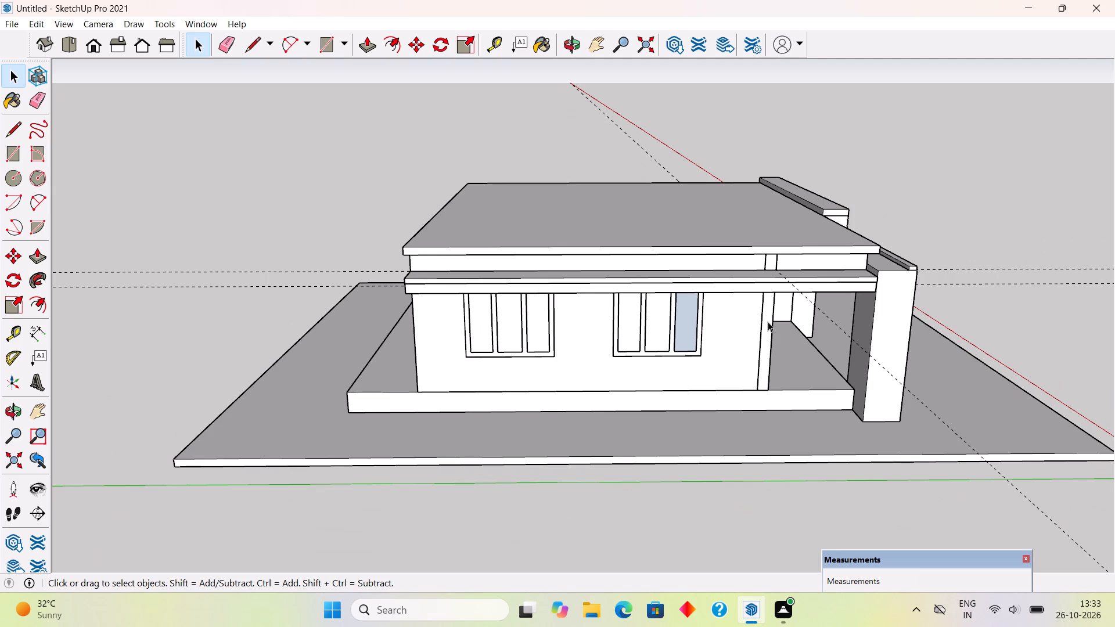
middle_click_drag(758, 299, 761, 268)
middle_click_drag(761, 268, 764, 254)
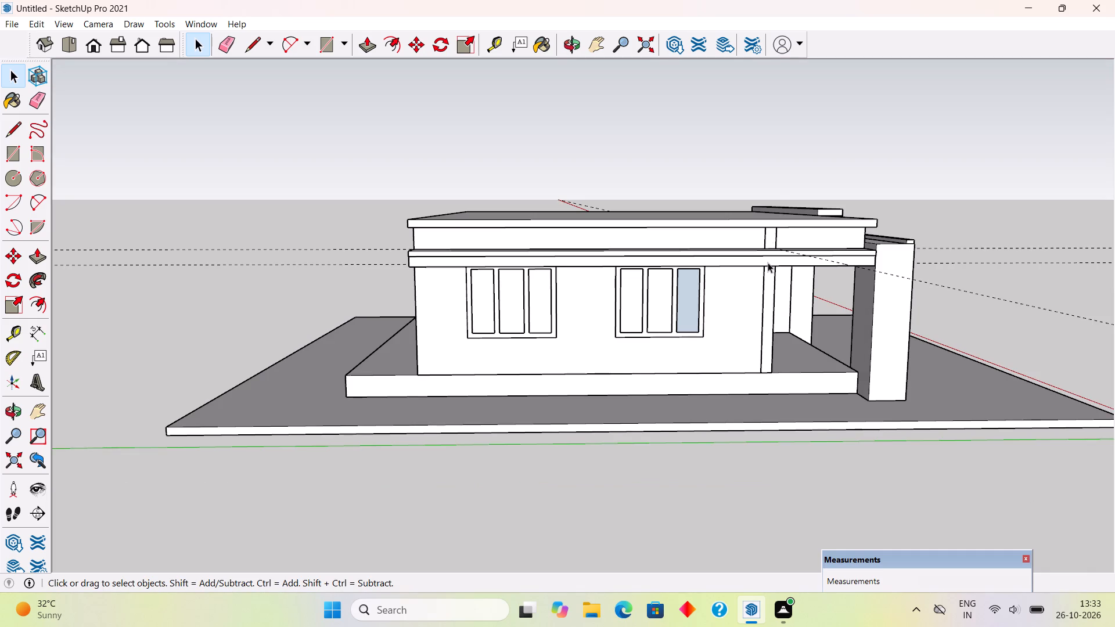
middle_click_drag(747, 211, 648, 245)
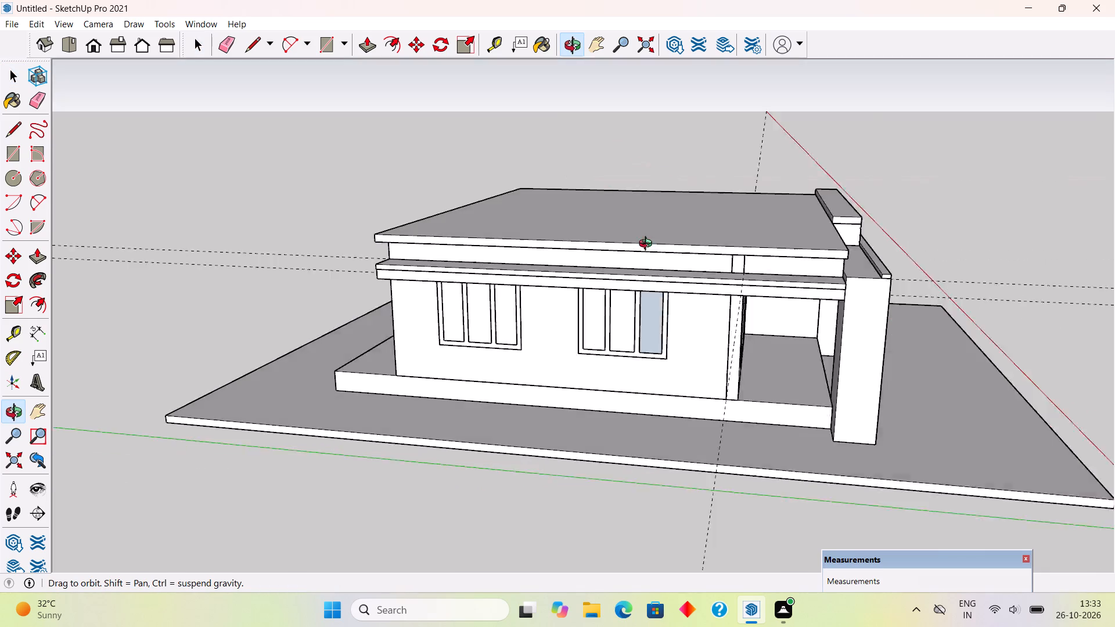
middle_click_drag(648, 245, 412, 197)
scroll(489, 211, "up", 8)
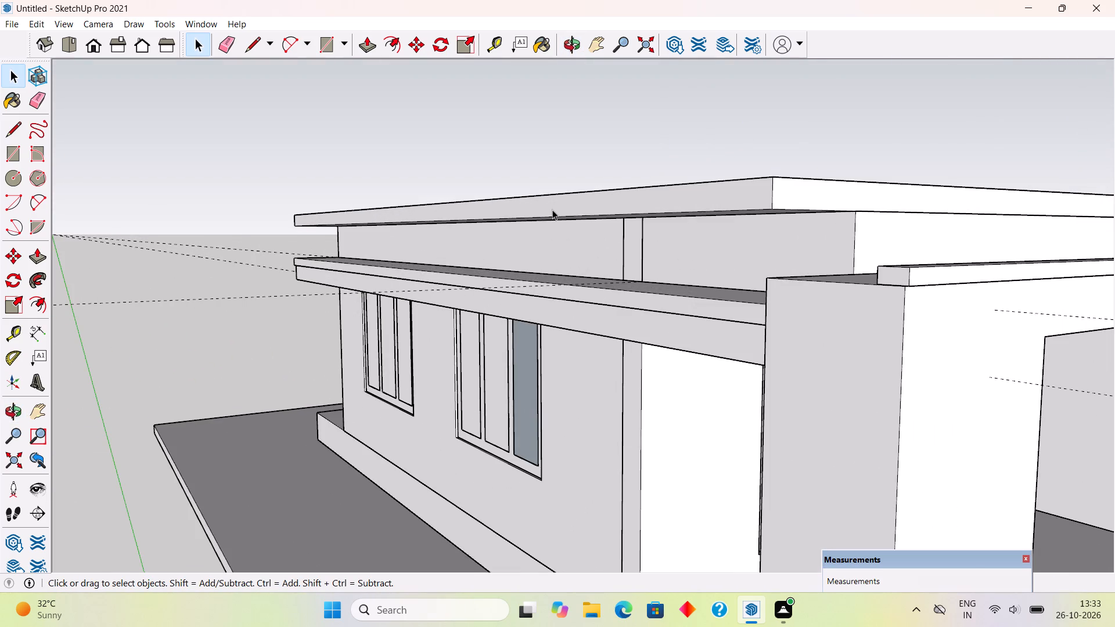
triple_click(553, 210)
key("p")
left_click(553, 210)
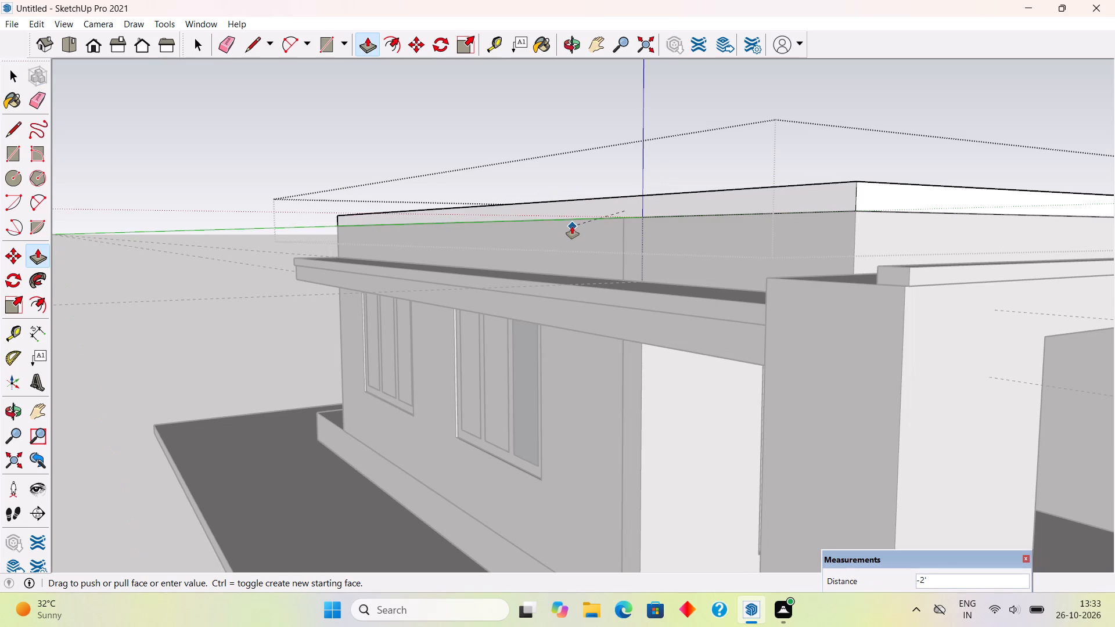
type("1'")
key("Return")
key("space")
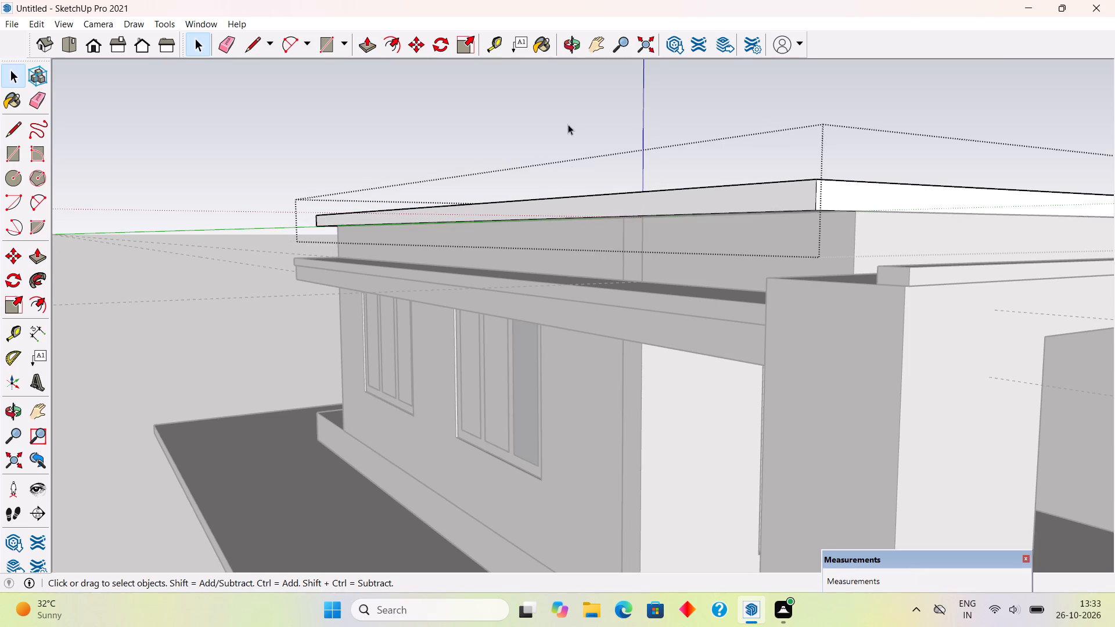
left_click(568, 124)
Place a guide on the porch frame's top face, 2' 1" in from the pillar's outer edge, through the house wall corner.
middle_click_drag(807, 286, 640, 283)
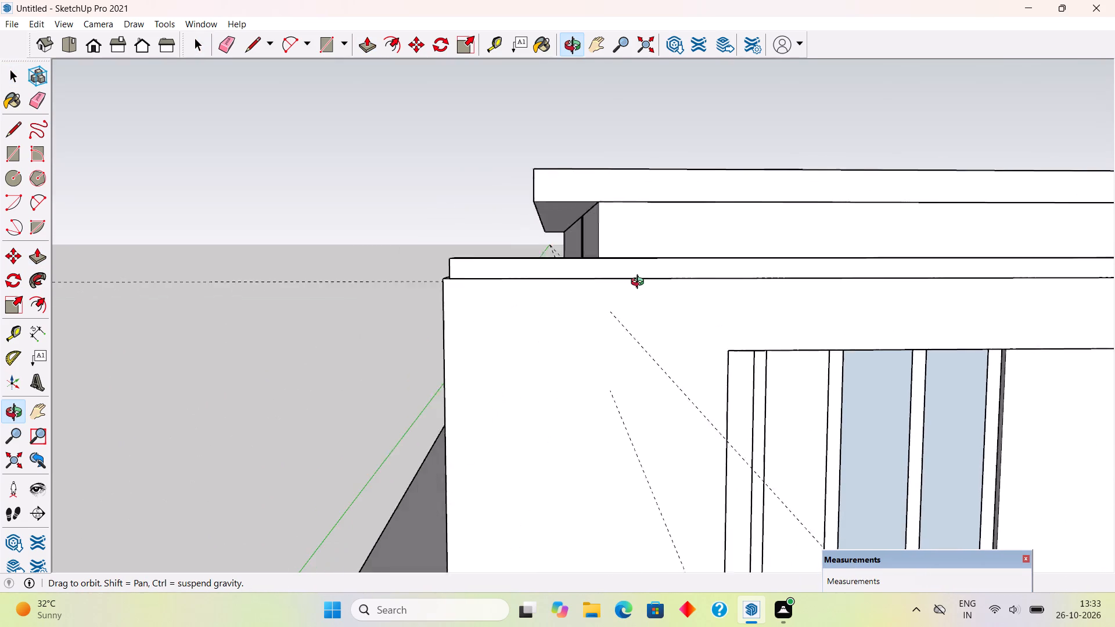
middle_click_drag(640, 283, 1101, 348)
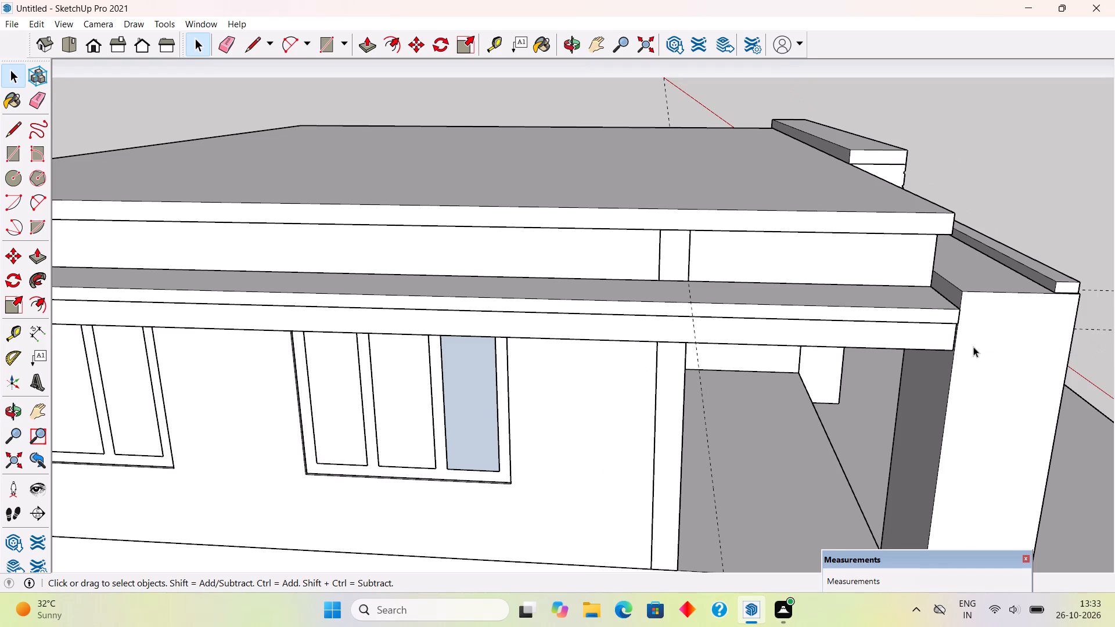
scroll(973, 347, "down", 2)
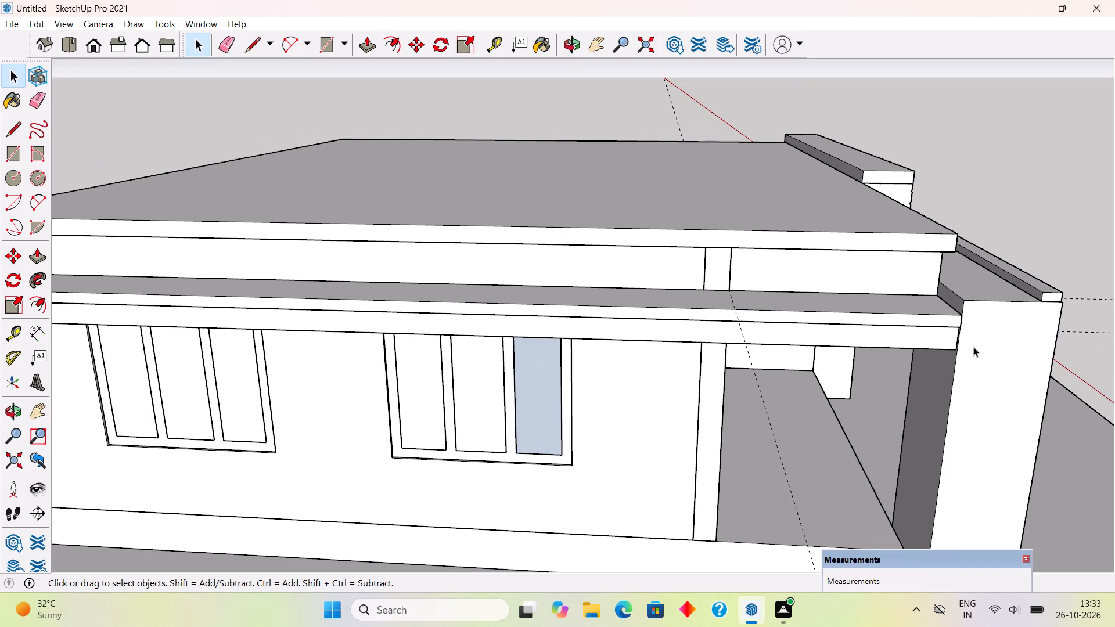
scroll(973, 347, "down", 1)
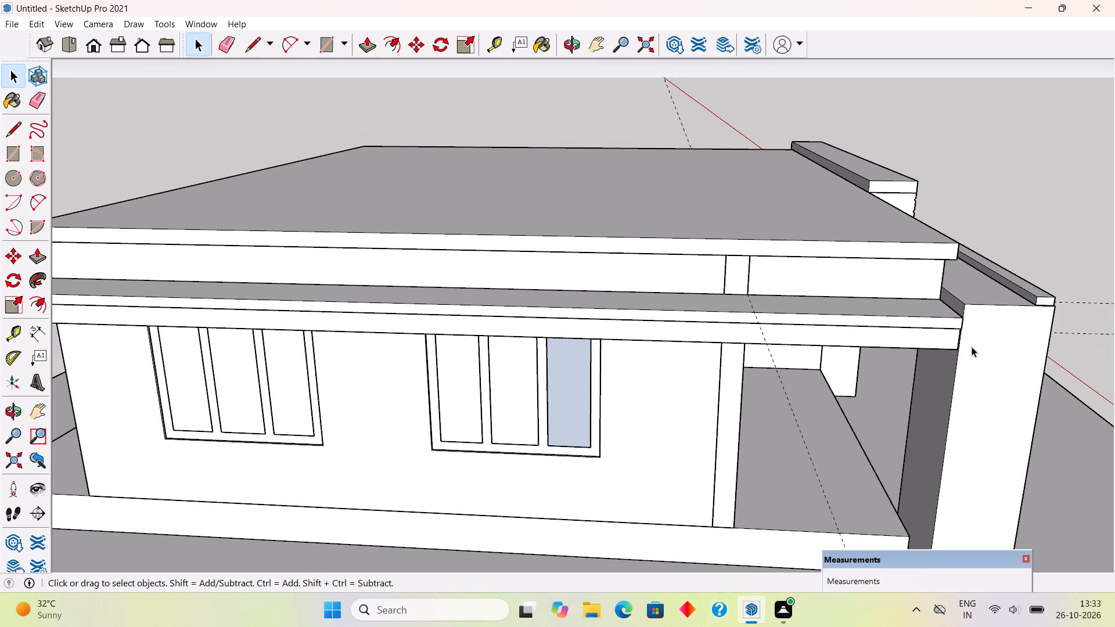
middle_click_drag(933, 329, 577, 363)
scroll(546, 350, "down", 5)
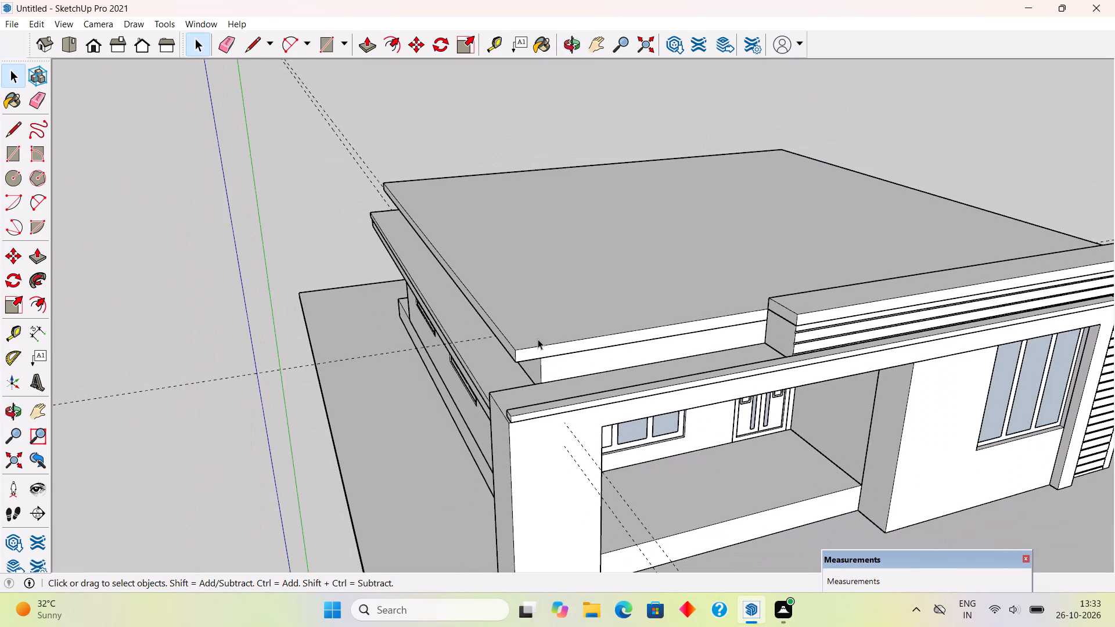
middle_click_drag(569, 341, 488, 432)
scroll(441, 465, "up", 7)
scroll(502, 449, "down", 1)
scroll(502, 449, "up", 5)
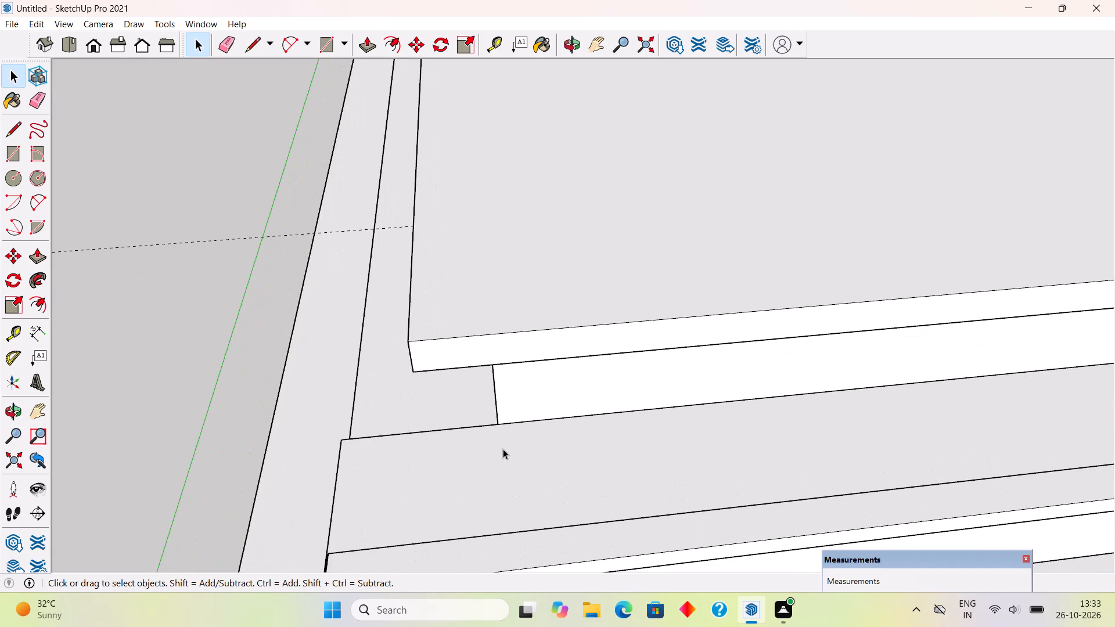
key("t")
left_click(332, 510)
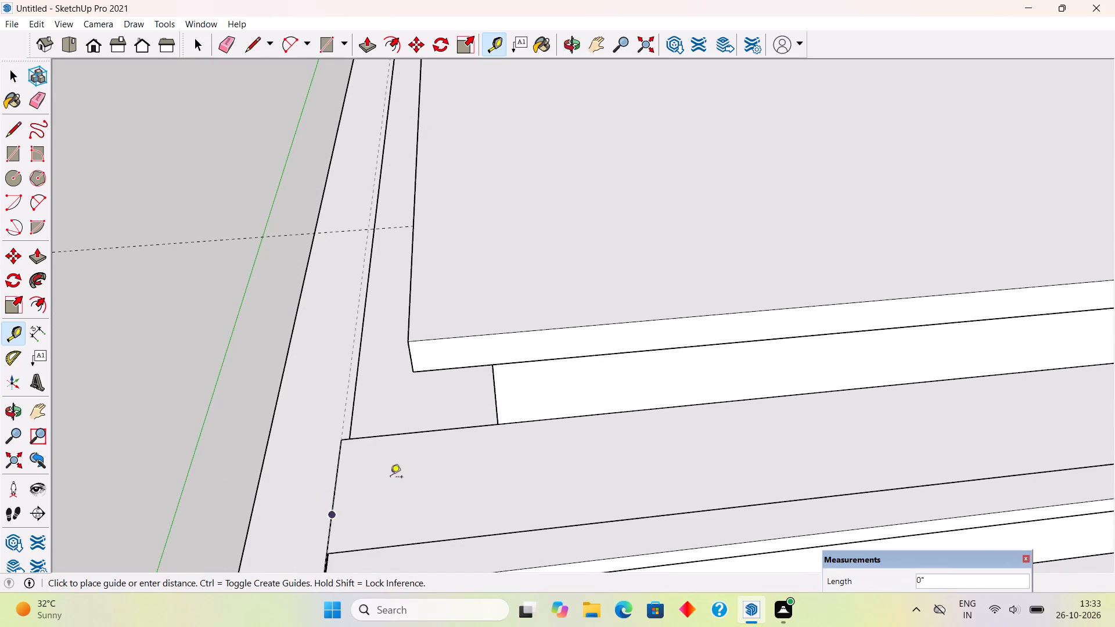
left_click(499, 424)
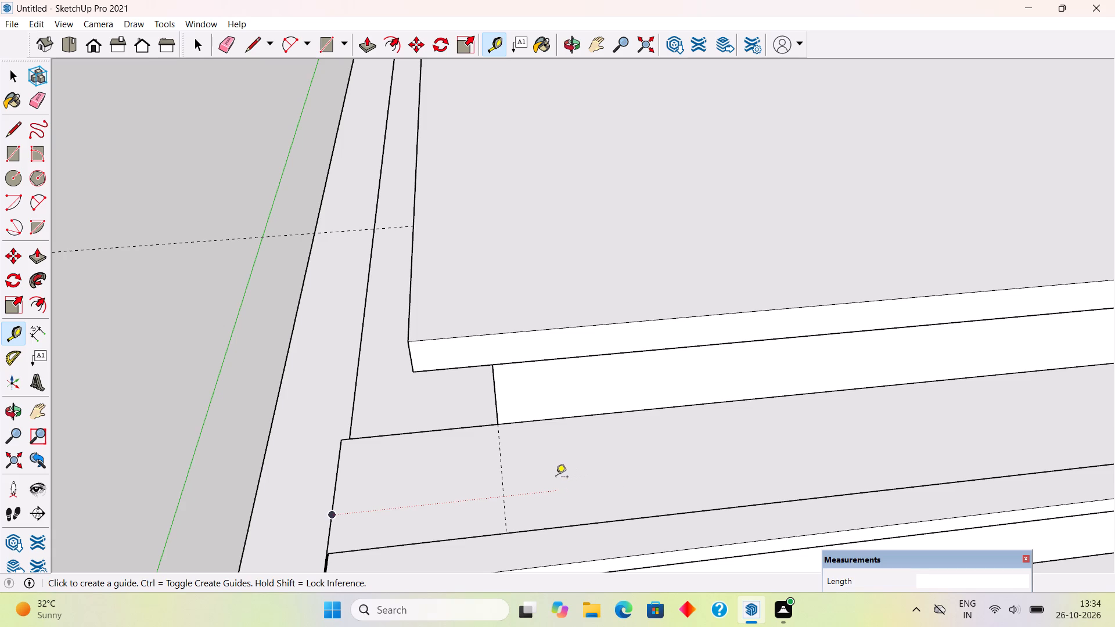
middle_click(584, 473)
Place a guide along the porch frame's top face, 1' from its rear edge against the house wall.
scroll(584, 472, "down", 3)
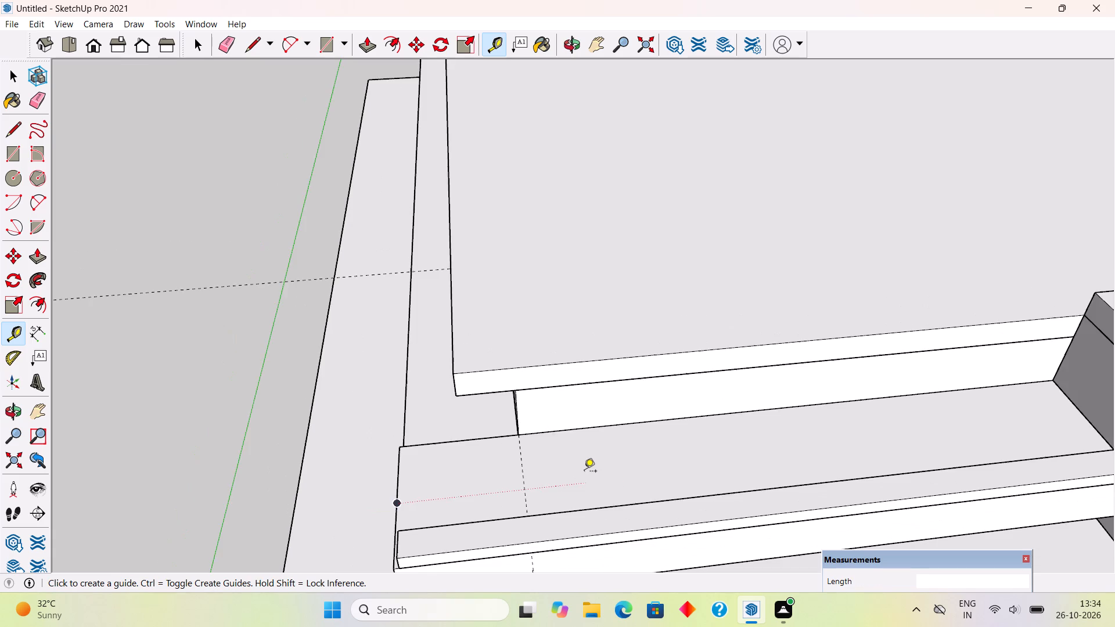
scroll(584, 472, "down", 4)
middle_click_drag(621, 492, 700, 496)
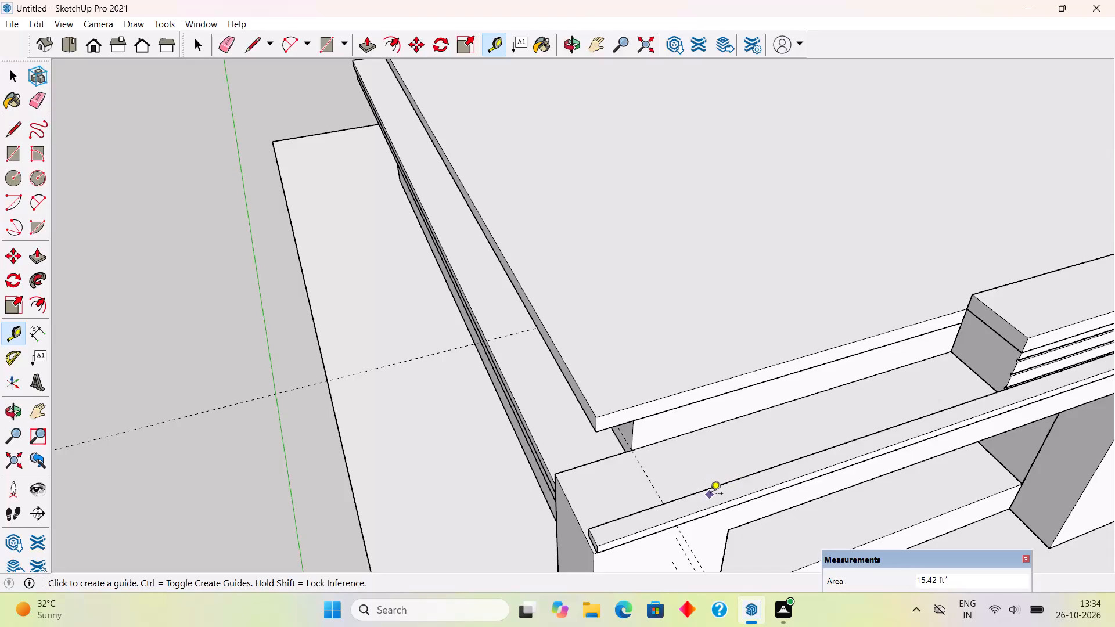
left_click(705, 491)
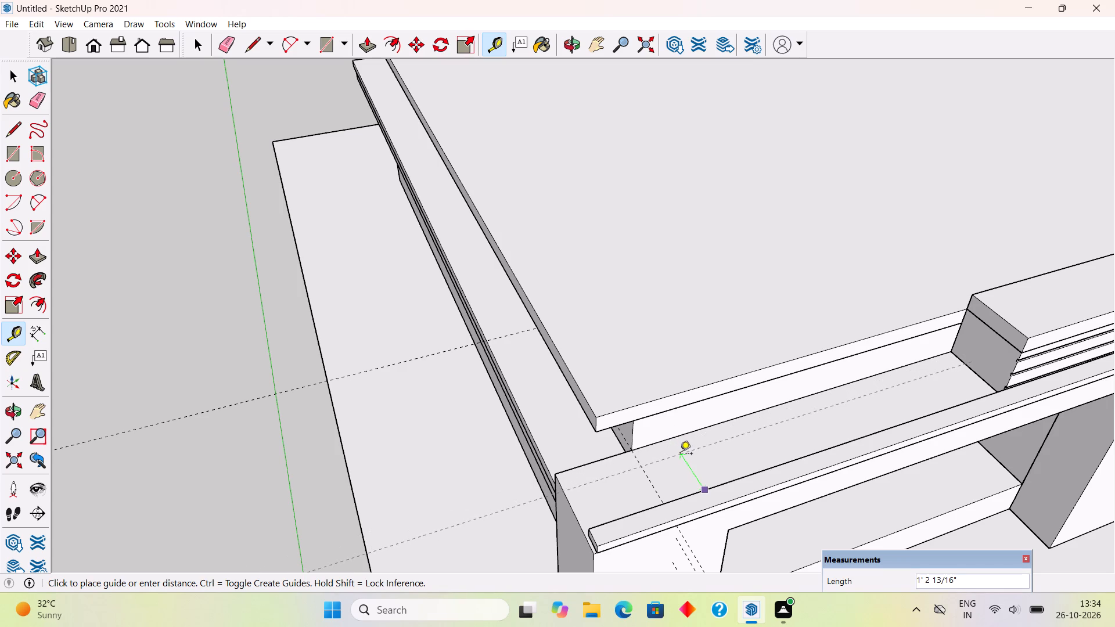
key("t")
left_click(678, 439)
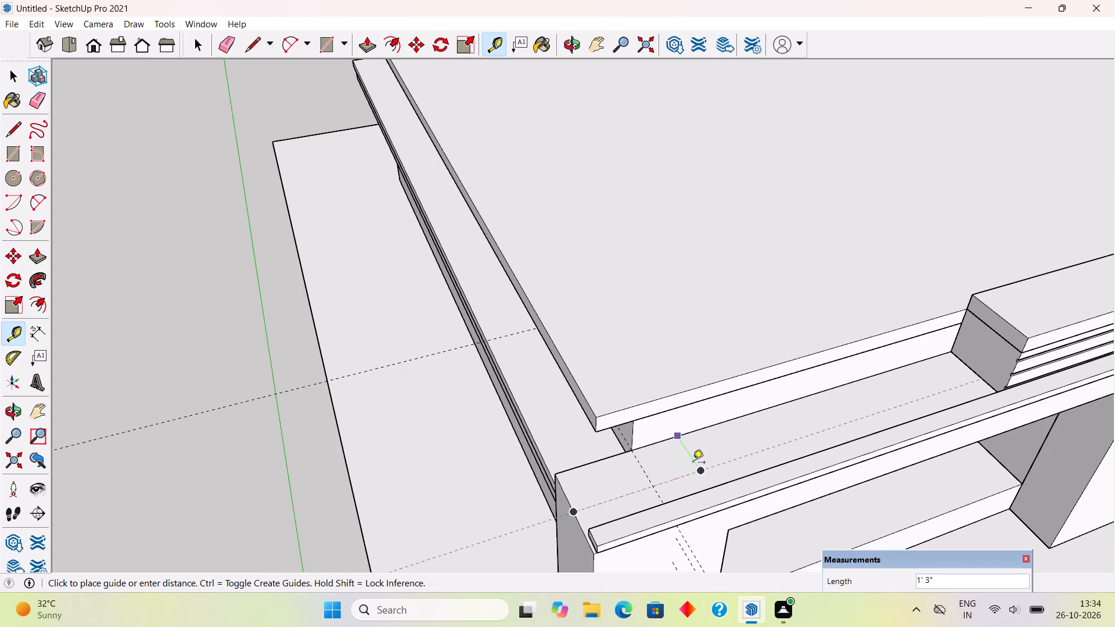
type("1'")
key("Return")
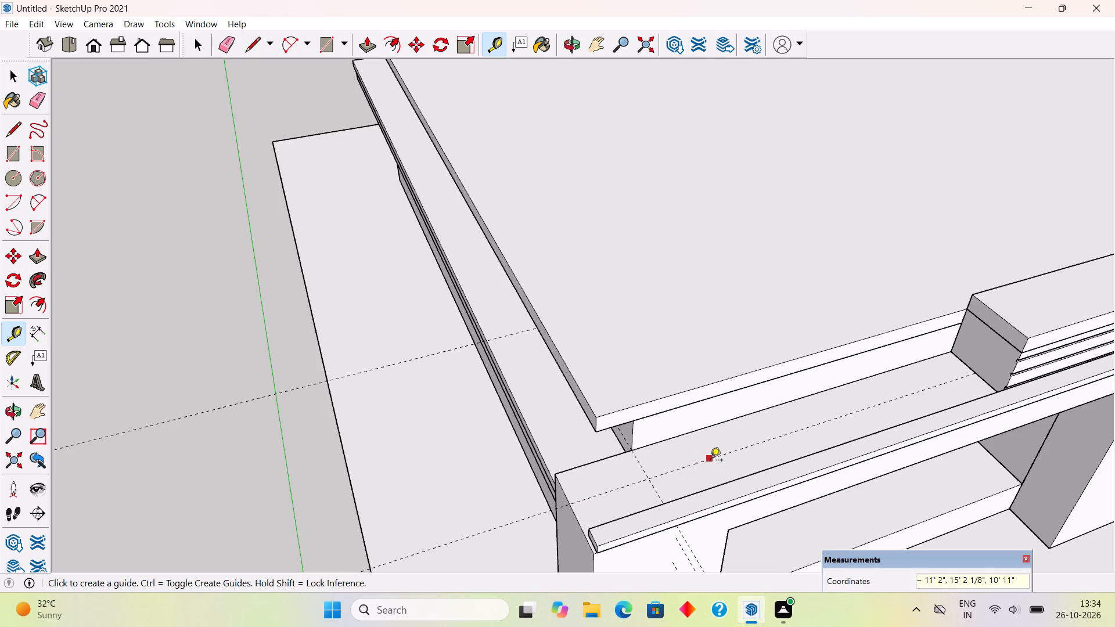
Place a guide across the porch frame's top face, 4' from the wall-corner guide towards the slatted wall.
middle_click_drag(710, 461, 631, 441)
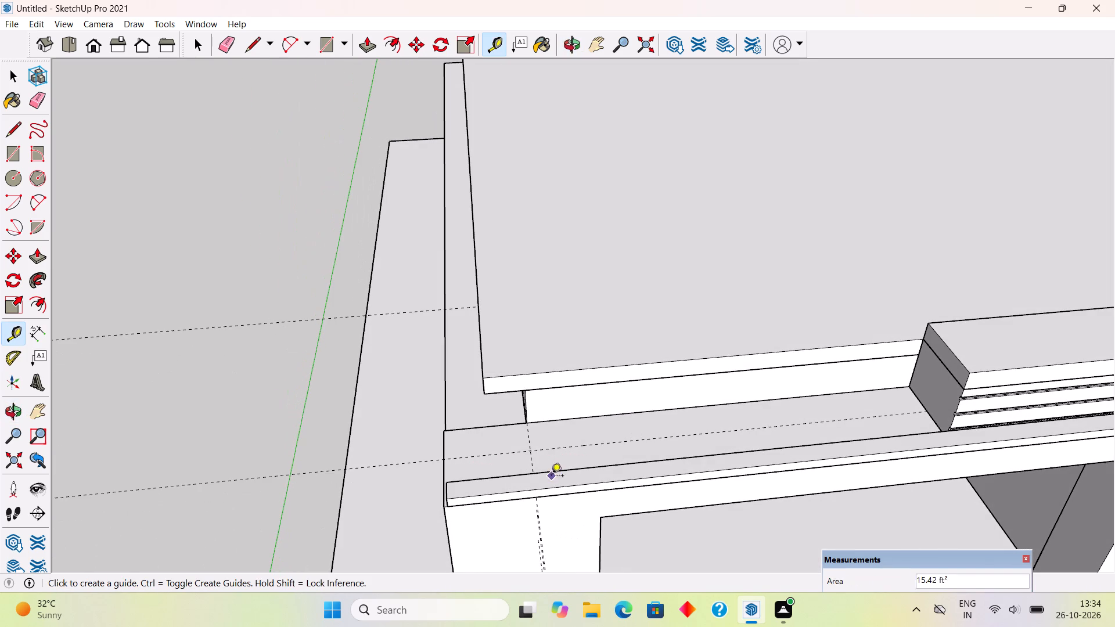
left_click(598, 537)
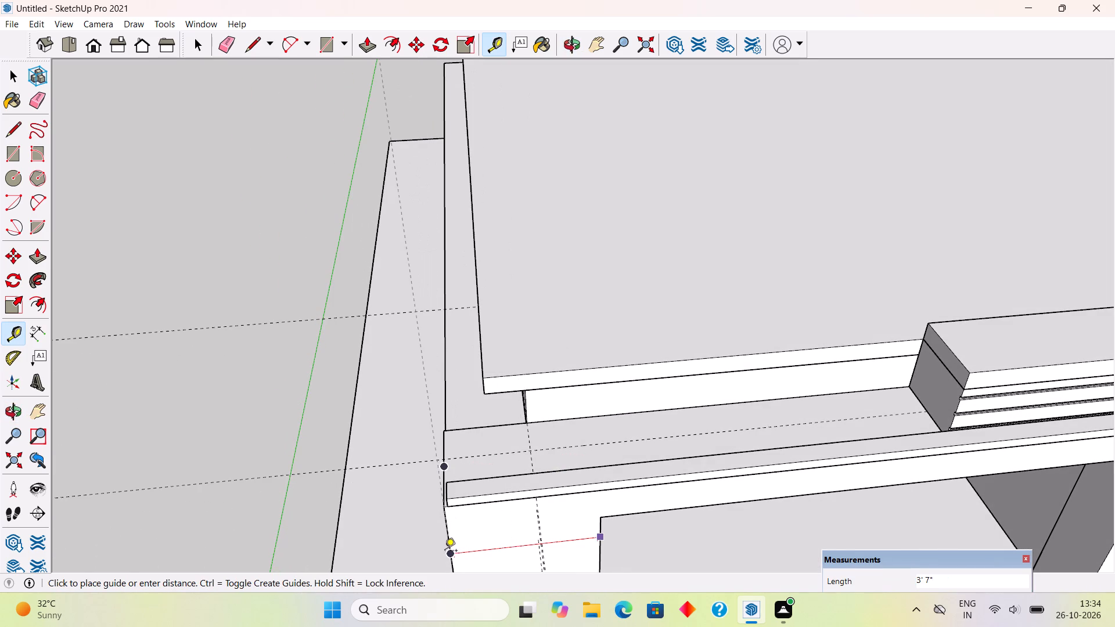
key("t")
left_click(530, 437)
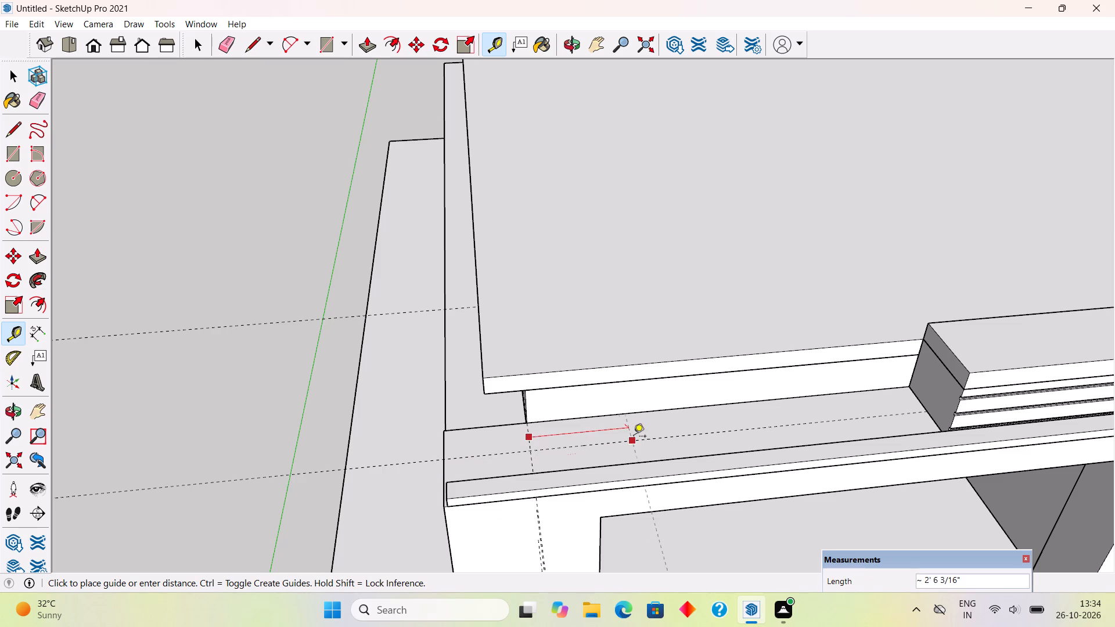
key("4")
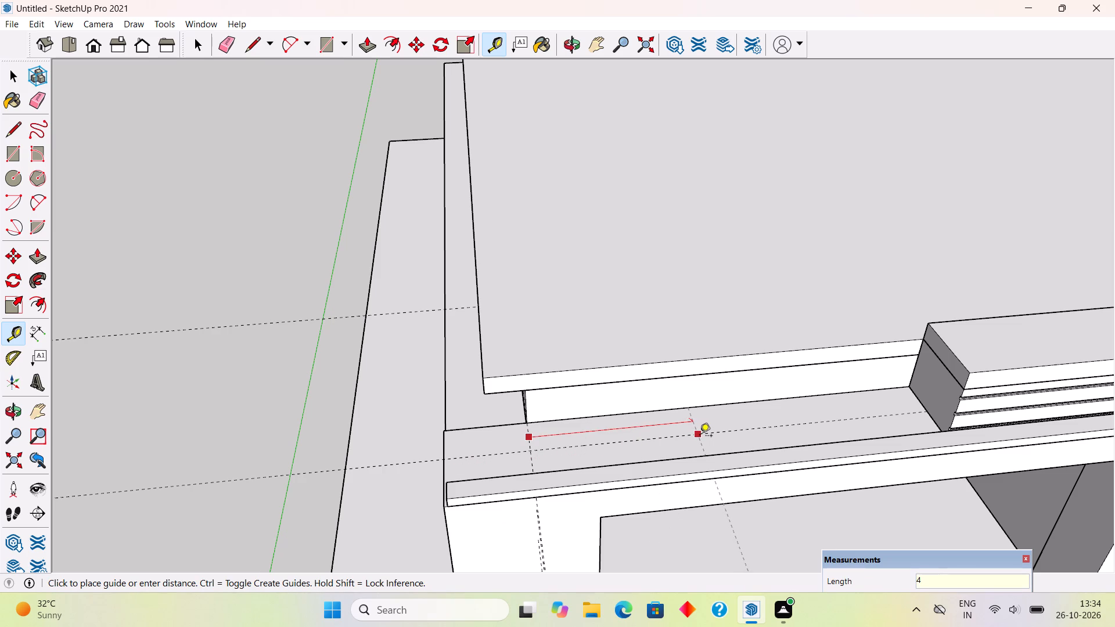
key("apostrophe")
key("Return")
Draw a 4' by 1' rectangle between the guides on the porch frame's top face, against the house wall.
key("r")
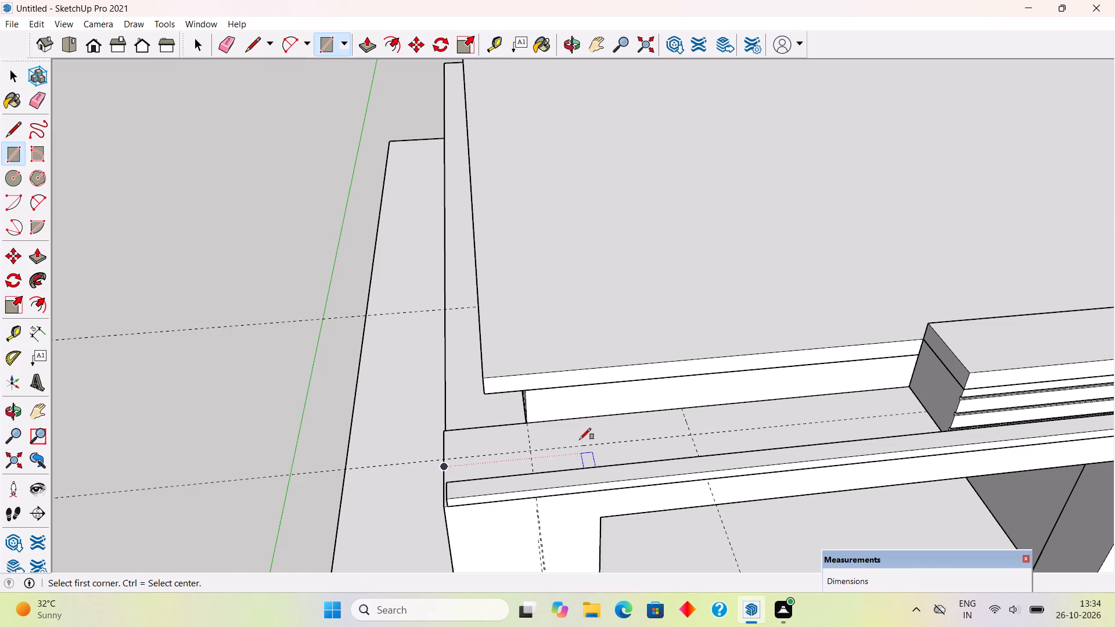
left_click(528, 426)
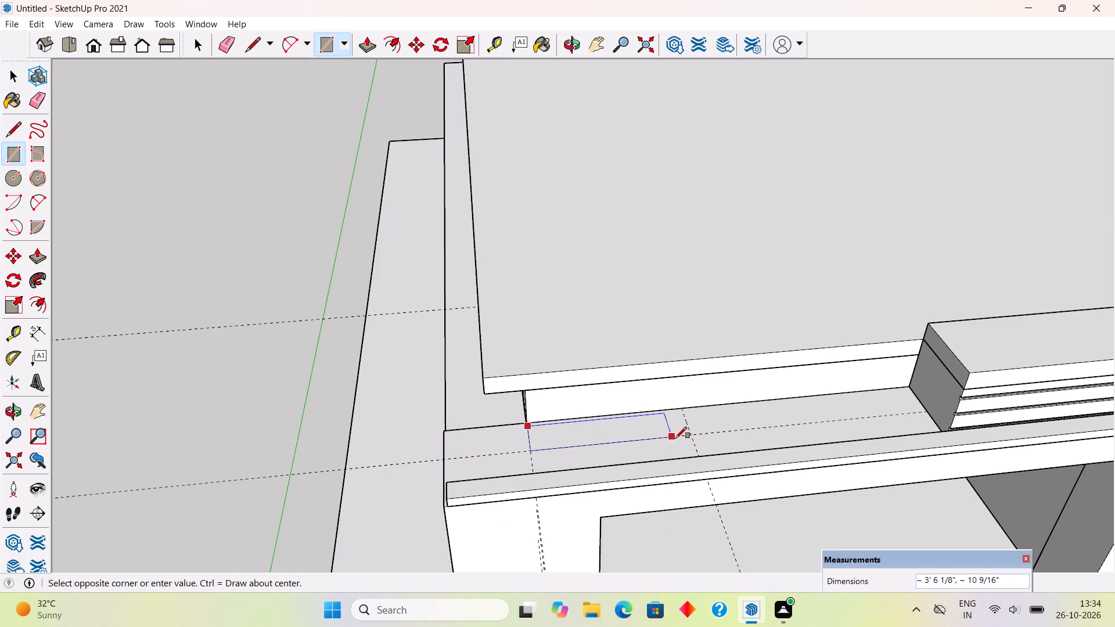
key("r")
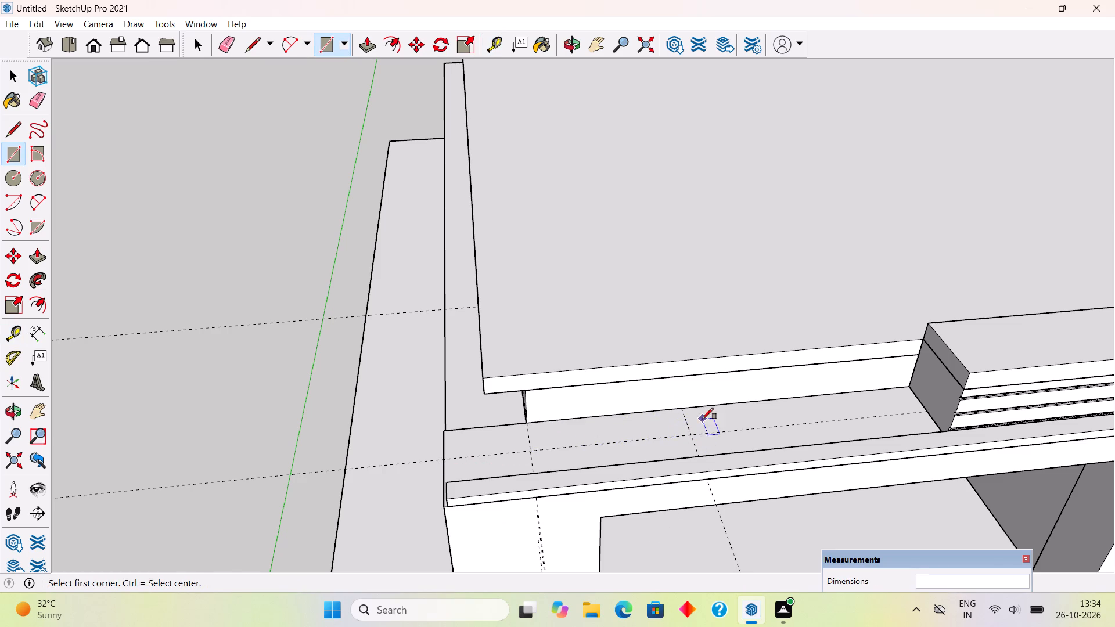
scroll(692, 412, "up", 3)
left_click(675, 408)
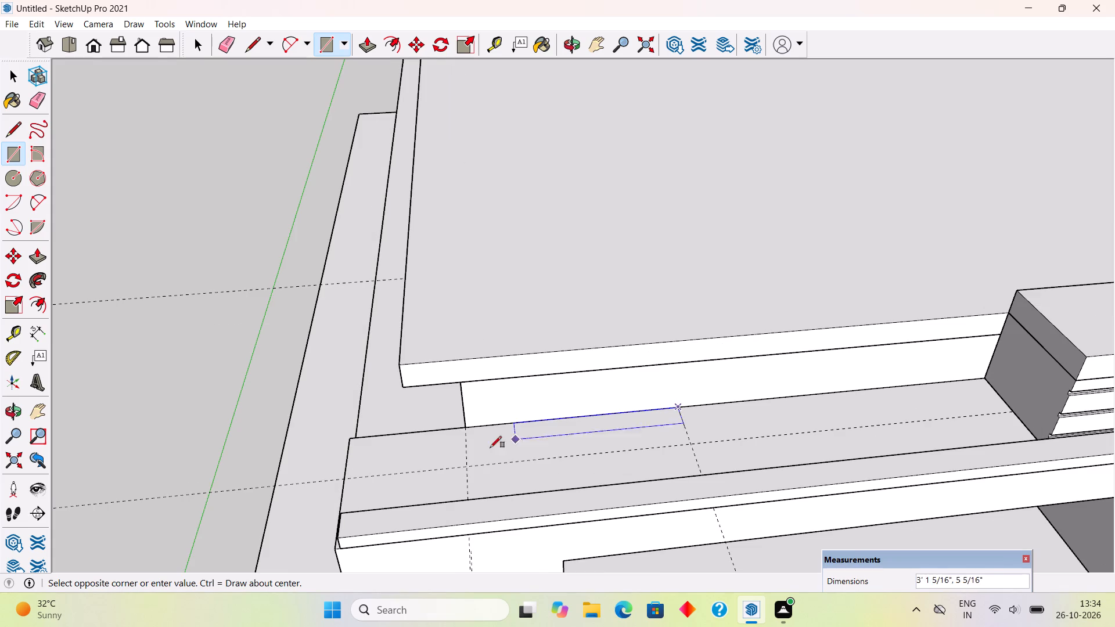
left_click(468, 465)
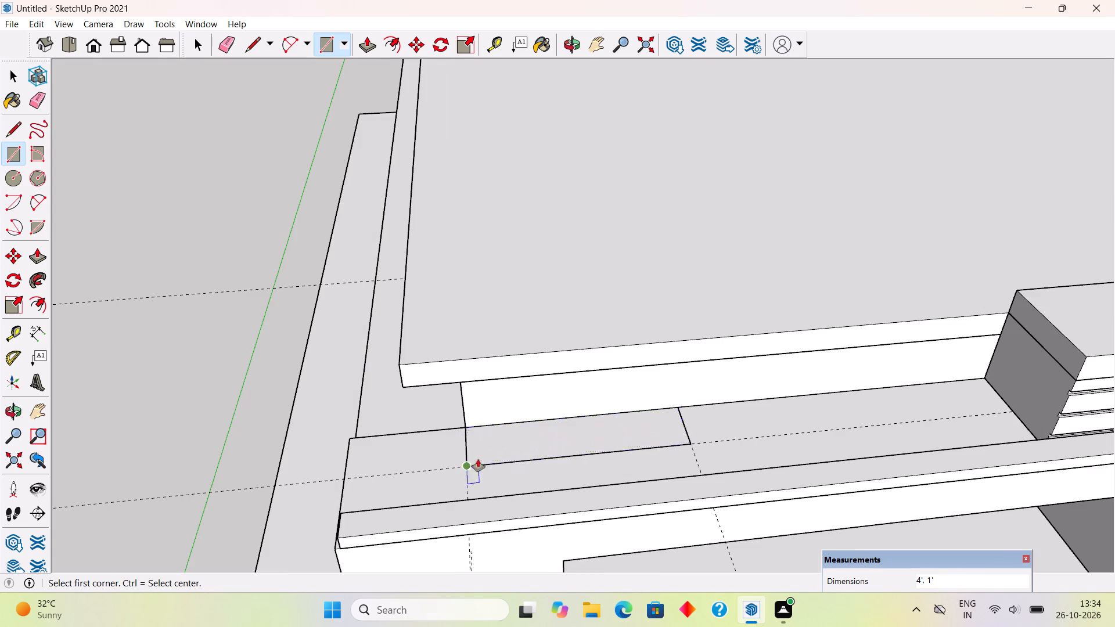
Extrude the 4' by 1' rectangle on the porch frame upward 3' to form a block rising past the roof slab.
key("p")
left_click(501, 439)
scroll(510, 355, "up", 1)
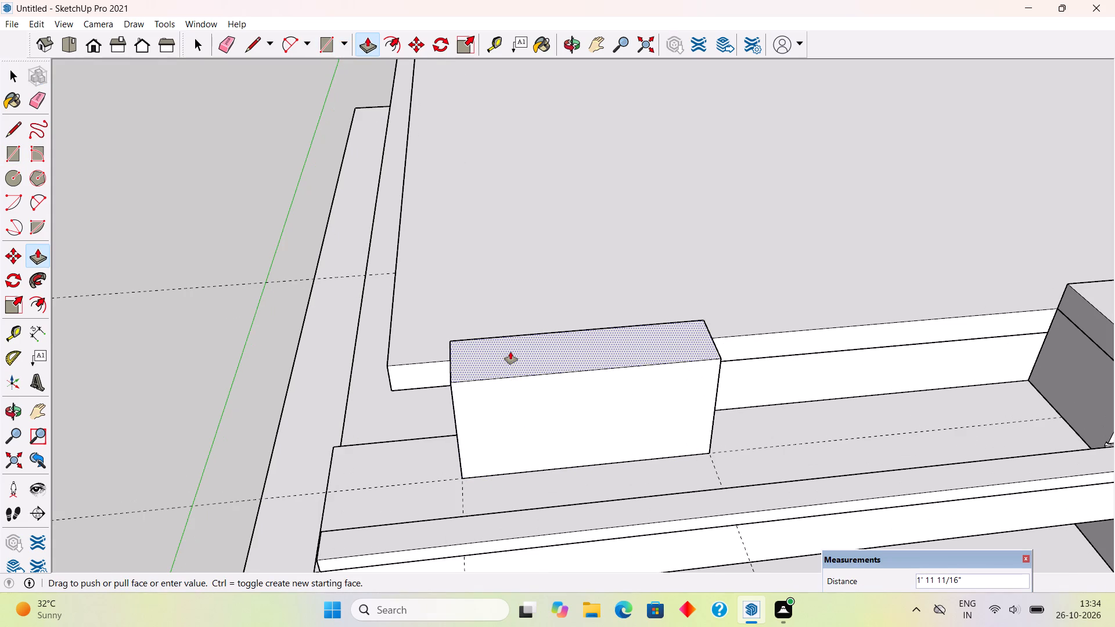
type("3'")
key("Return")
key("space")
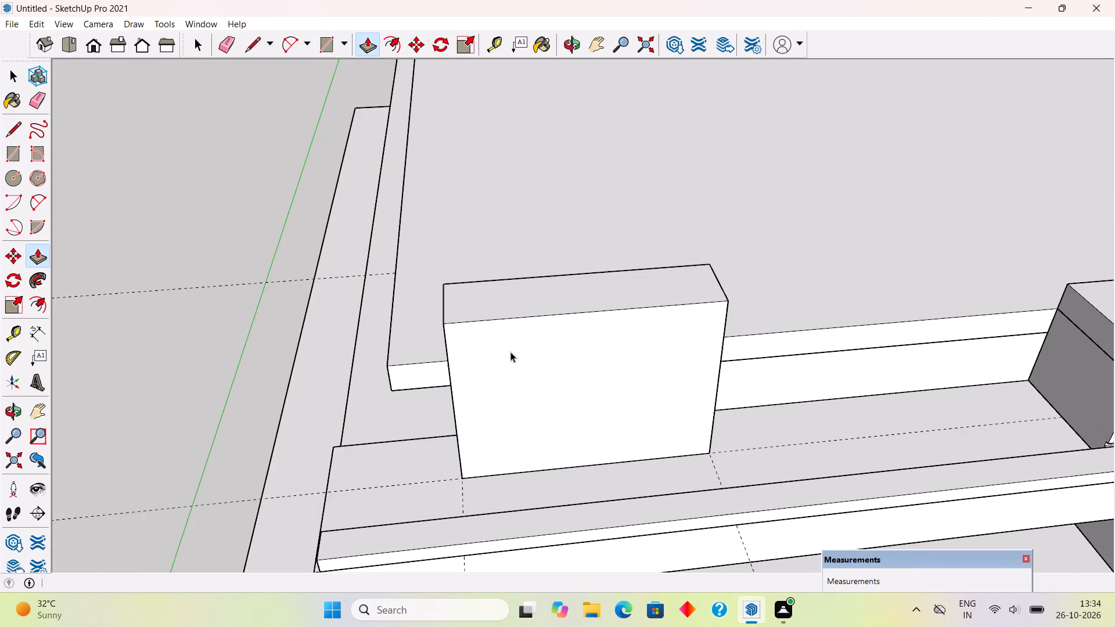
Examine the new block above the porch frame from the front elevation and from the sunshade side against the roof slab.
scroll(519, 329, "down", 8)
scroll(548, 437, "up", 1)
middle_click_drag(548, 361, 557, 221)
scroll(557, 221, "down", 5)
middle_click_drag(487, 262, 515, 270)
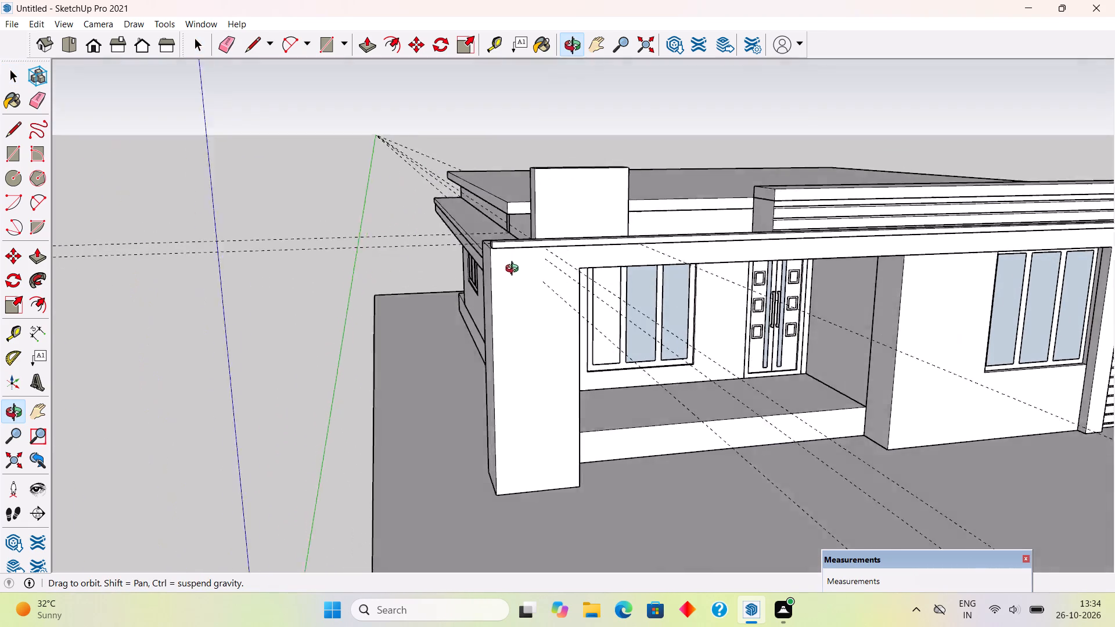
middle_click_drag(515, 270, 508, 241)
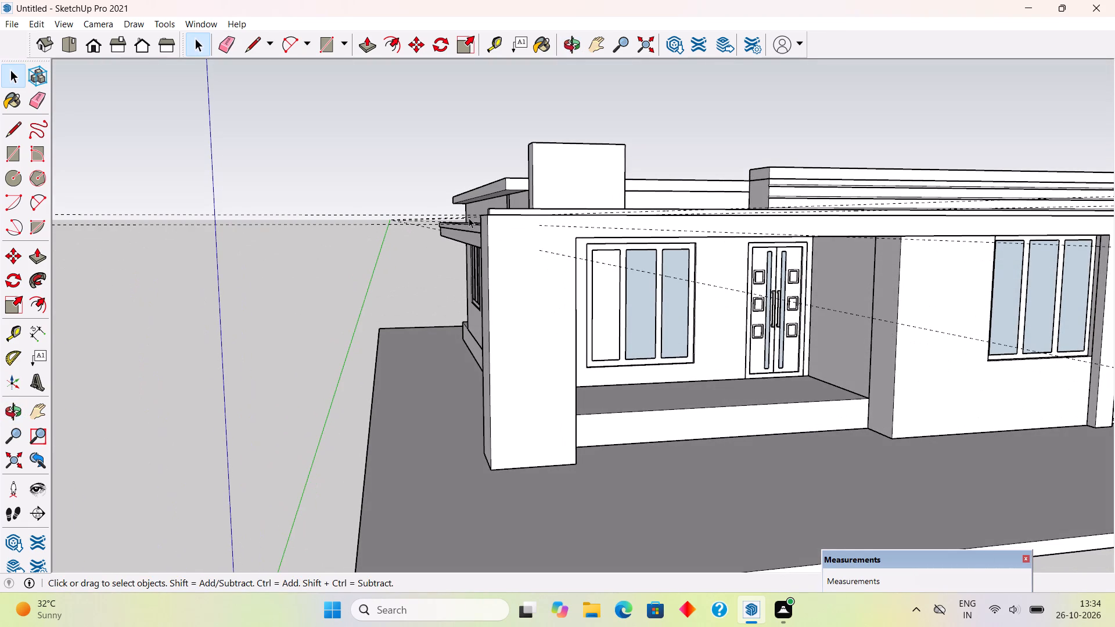
middle_click_drag(472, 219, 717, 325)
scroll(760, 215, "up", 5)
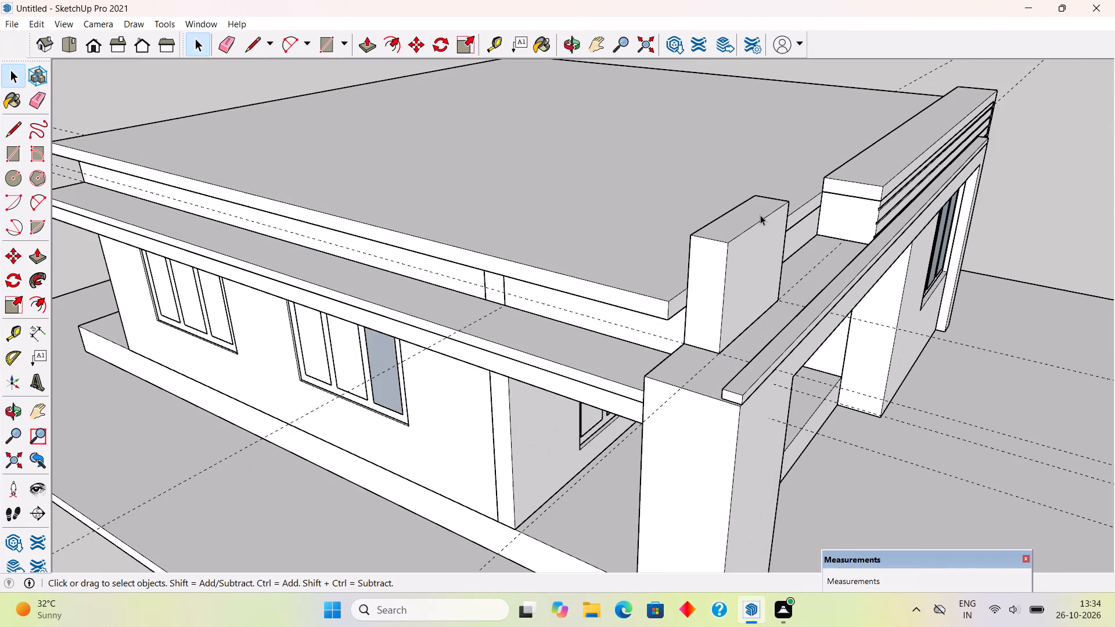
Extrude the top of the block above the porch frame upward by another 2'.
key("p")
left_click(722, 222)
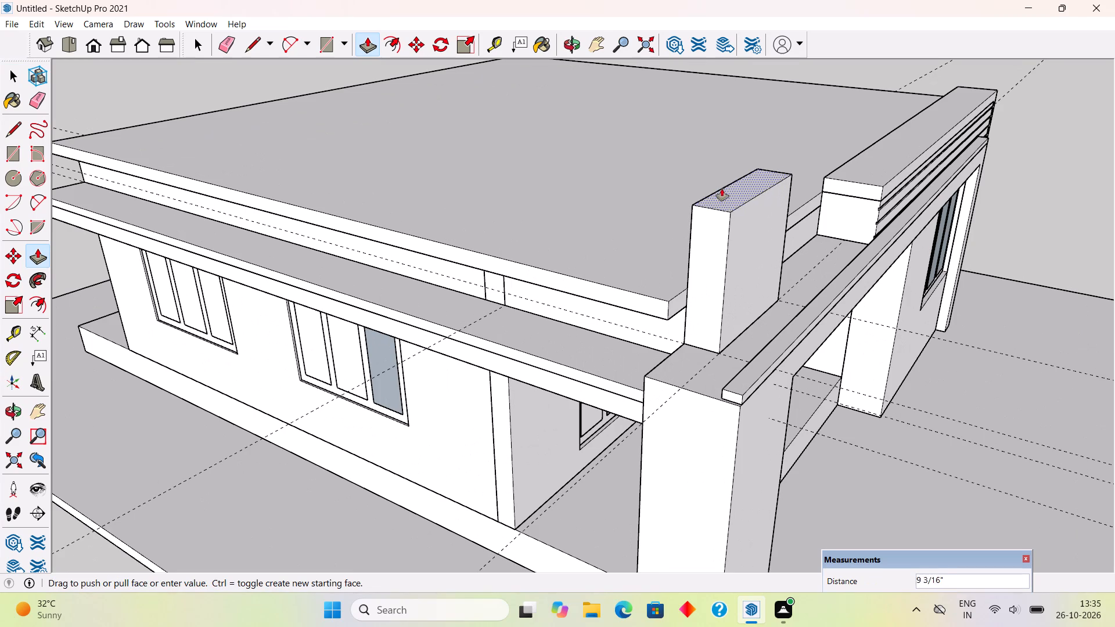
type("2'")
key("Return")
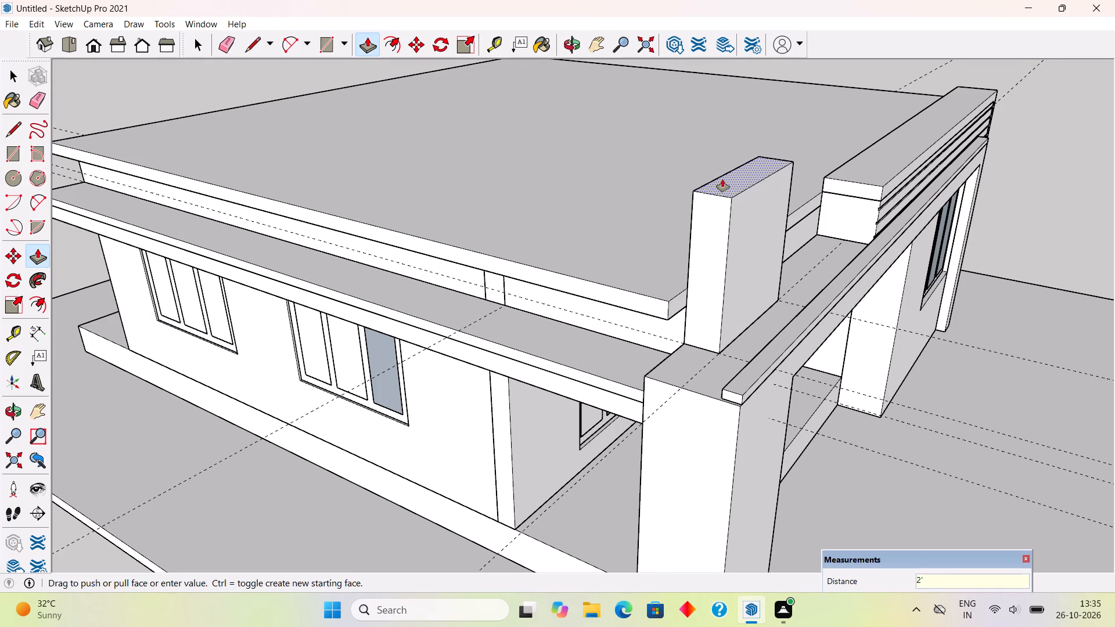
Select the whole raised block above the porch frame and make it a group.
key("space")
triple_click(733, 210)
right_click(733, 210)
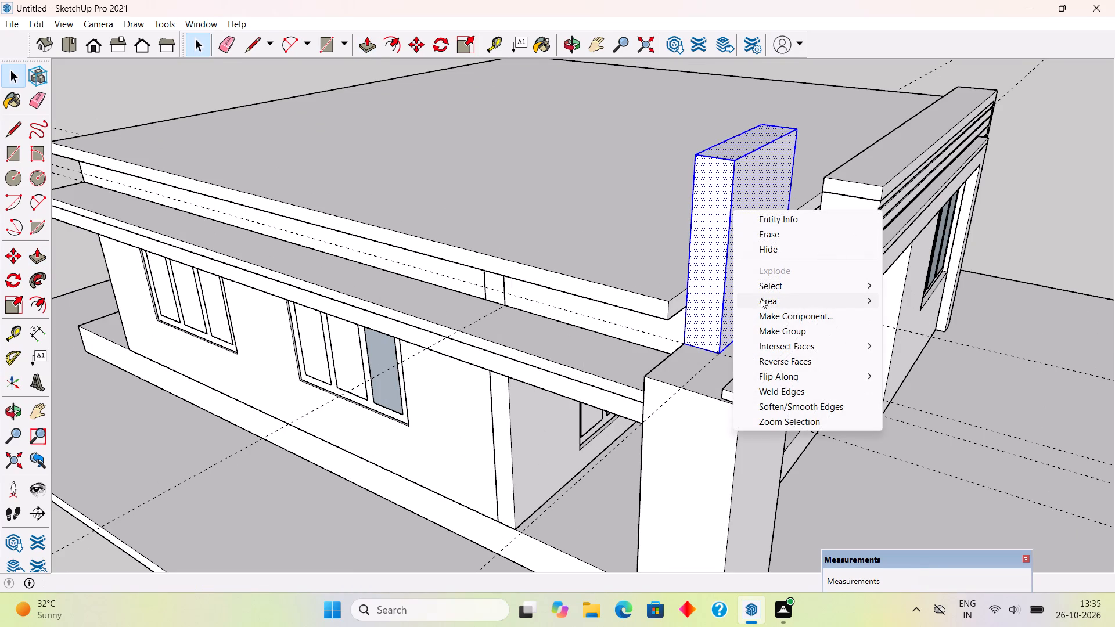
left_click(773, 330)
Inside the roof slab group, draw a 6" vertical line on the front edge face where it meets the raised block.
middle_click_drag(764, 280, 780, 253)
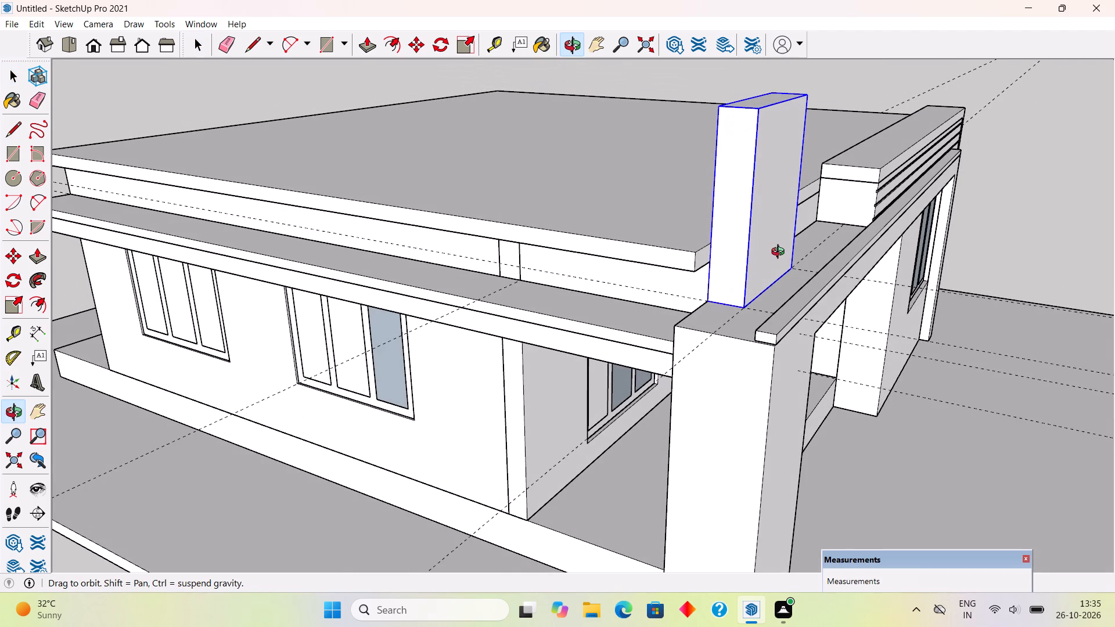
middle_click_drag(780, 253, 743, 255)
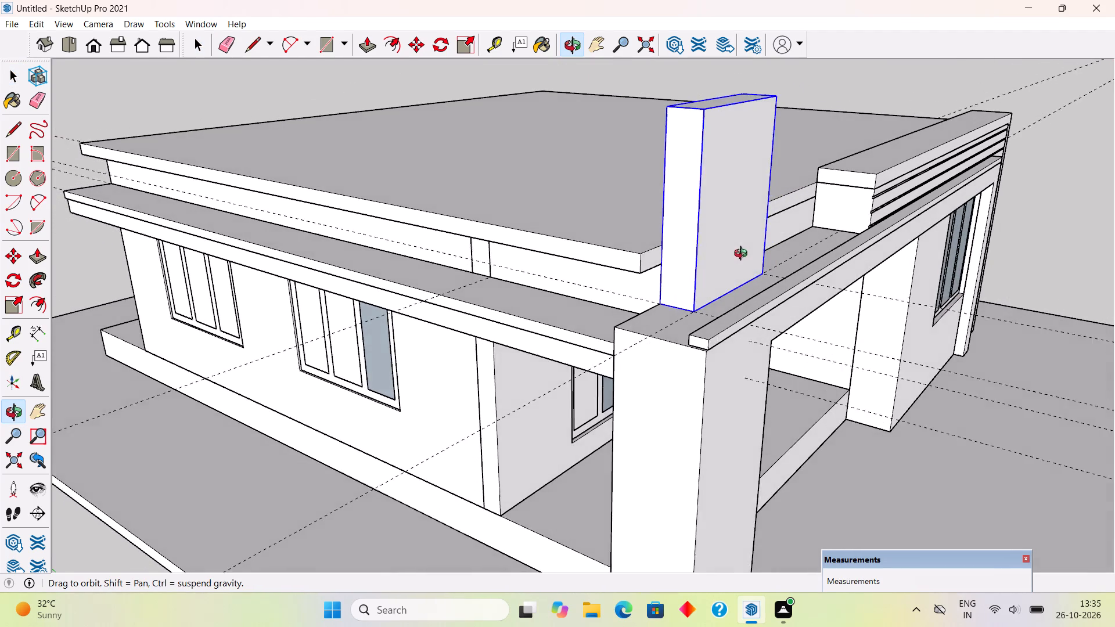
middle_click_drag(743, 255, 738, 257)
scroll(635, 261, "up", 10)
triple_click(638, 265)
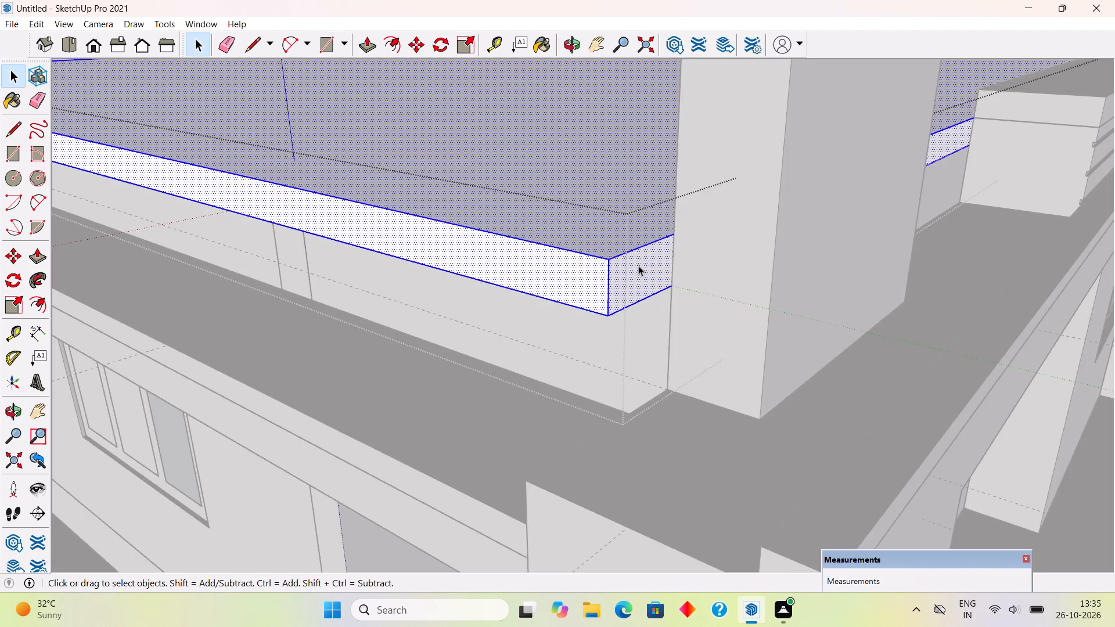
scroll(675, 290, "up", 4)
key("l")
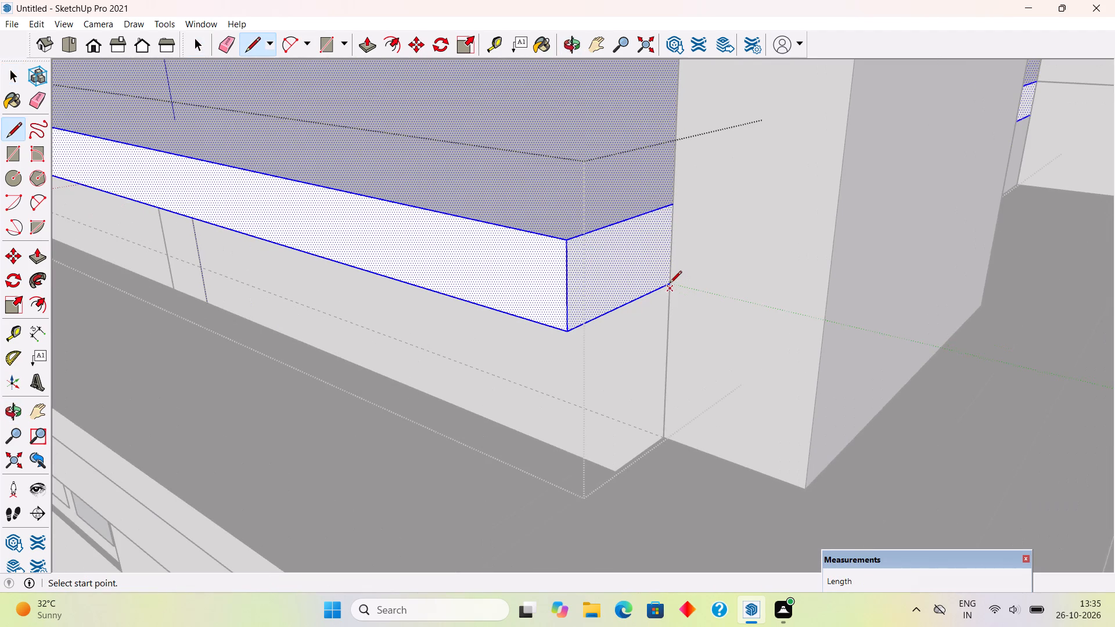
left_click(670, 284)
left_click(672, 207)
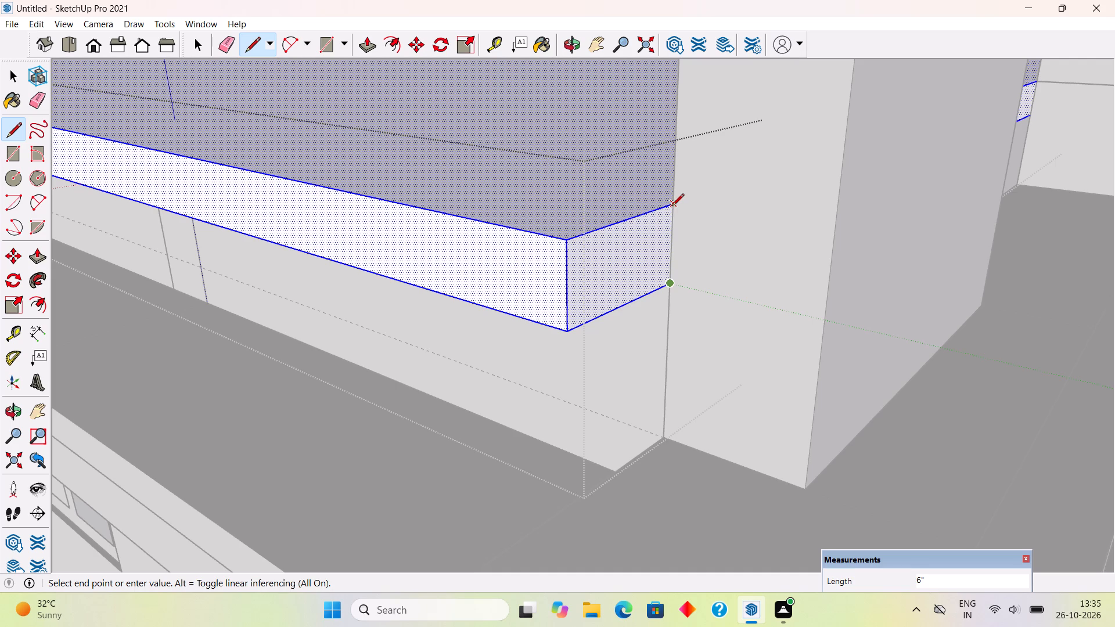
Pull the roof slab's small corner face beside the raised block outward 3".
key("p")
left_click(660, 229)
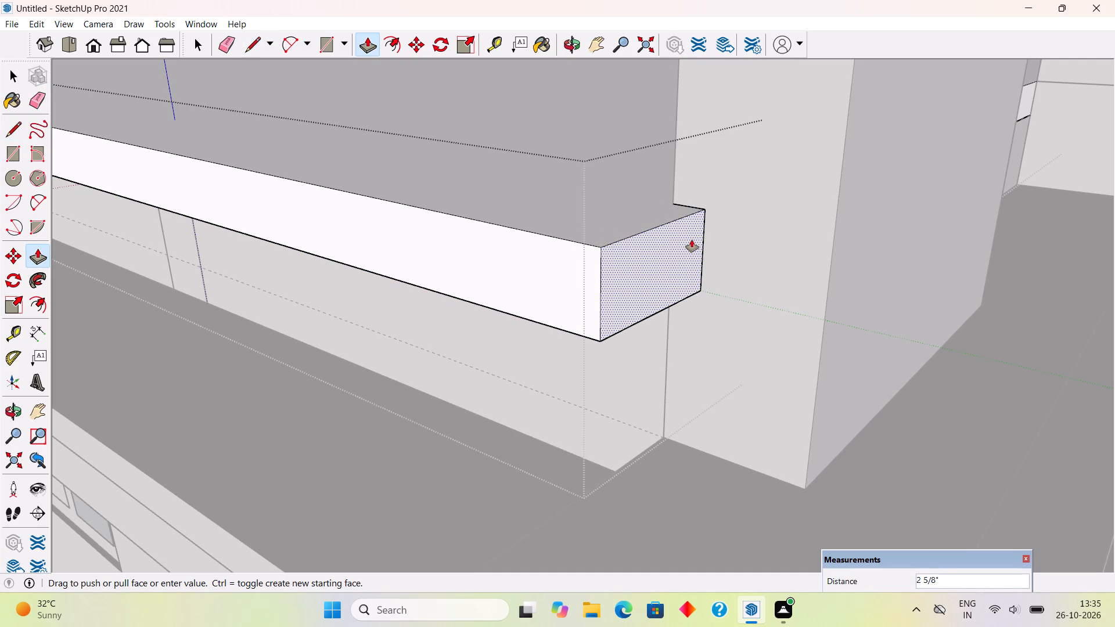
type("3\"")
key("Return")
key("space")
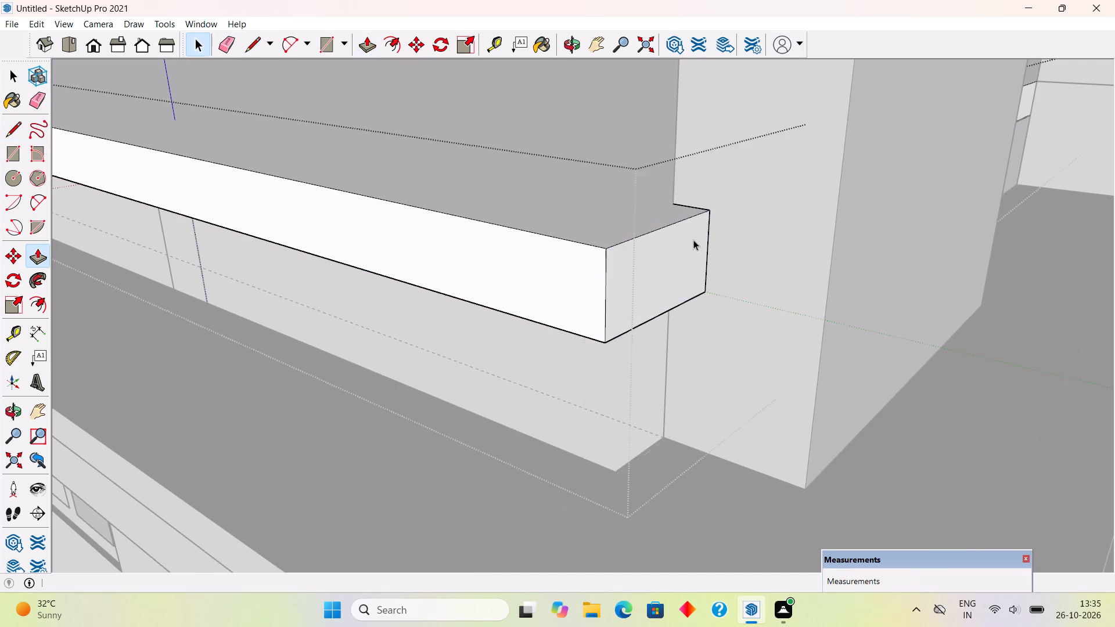
Push the roof slab's long edge face on the sunshade side inward 3", and leave the slab group.
scroll(693, 240, "down", 10)
middle_click_drag(685, 249, 627, 268)
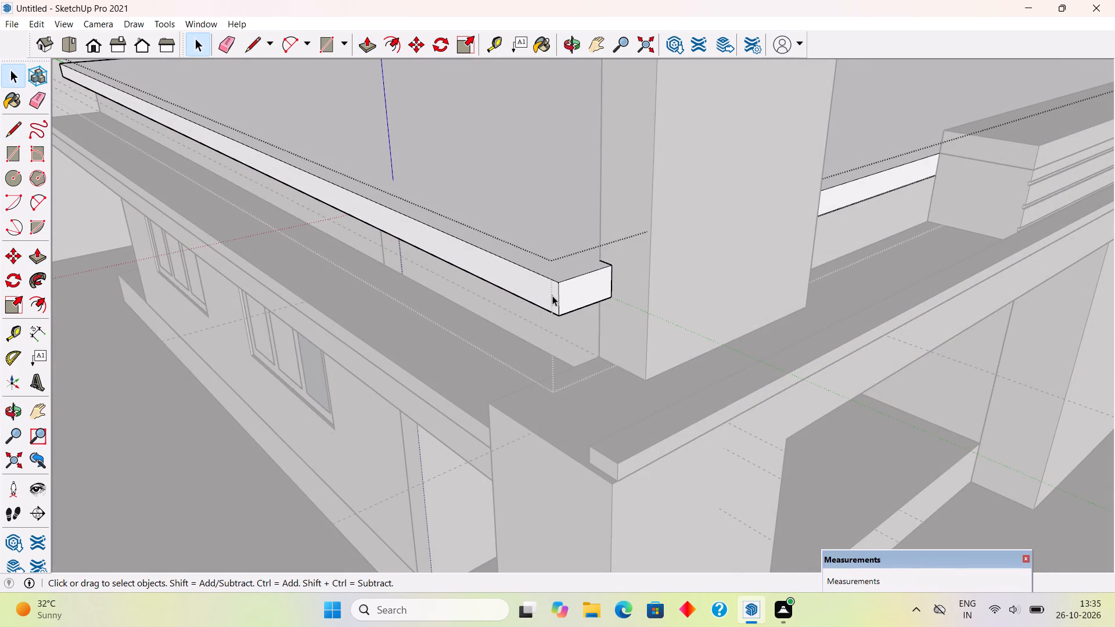
left_click(553, 295)
key("p")
left_click(552, 296)
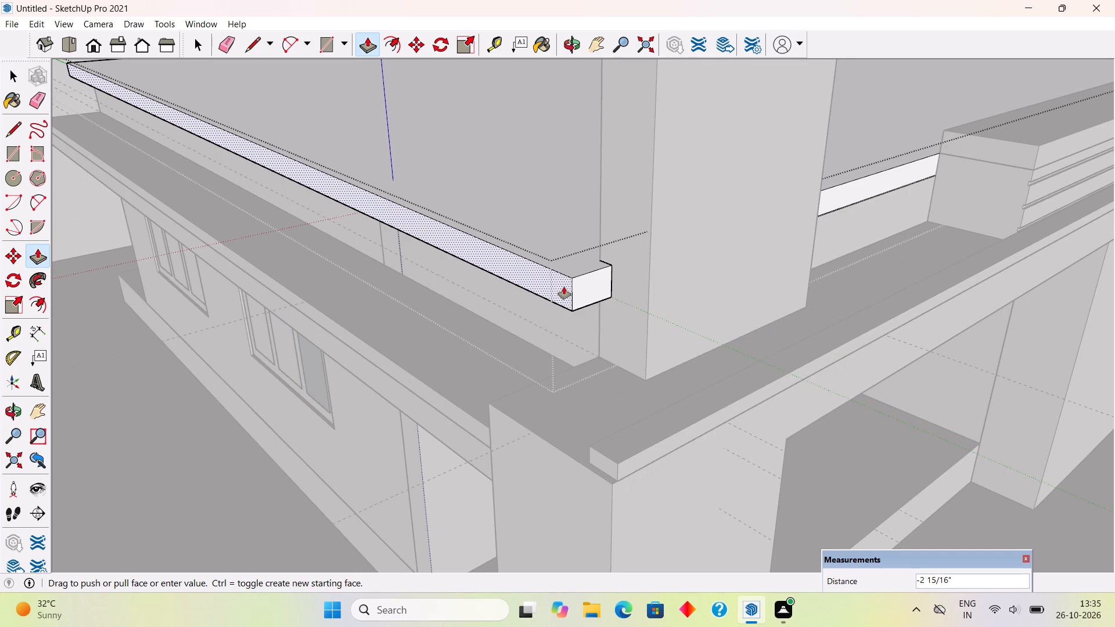
key("3")
key("shift+quotedbl")
key("Return")
key("space")
scroll(569, 280, "down", 3)
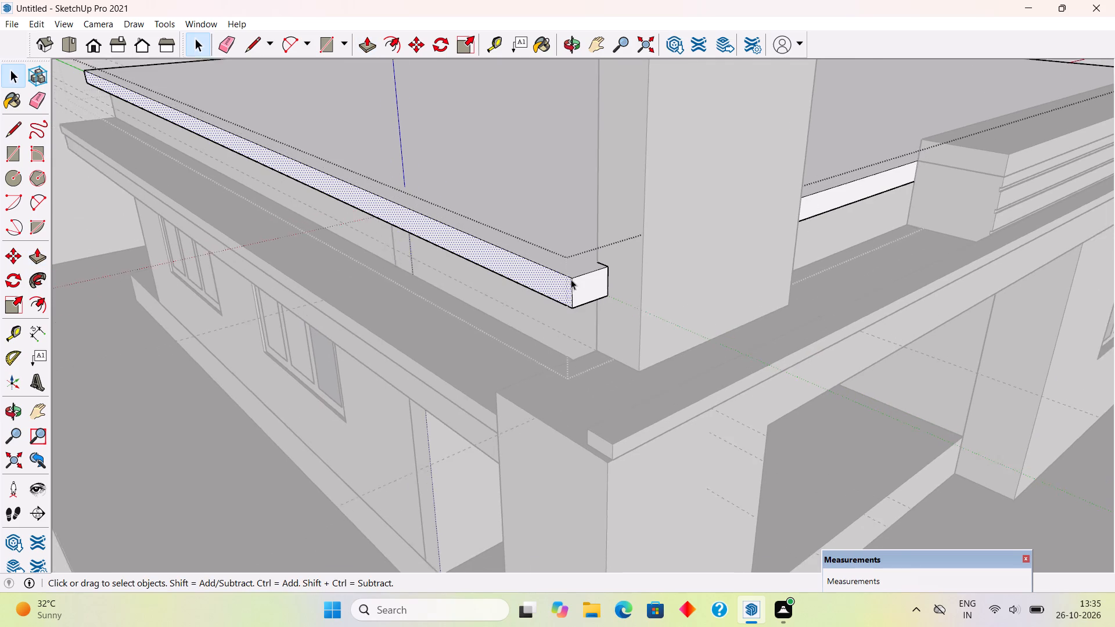
scroll(571, 279, "down", 12)
left_click(114, 186)
Examine the raised block and the adjusted roof slab corner from the front and from above.
middle_click_drag(849, 278, 693, 222)
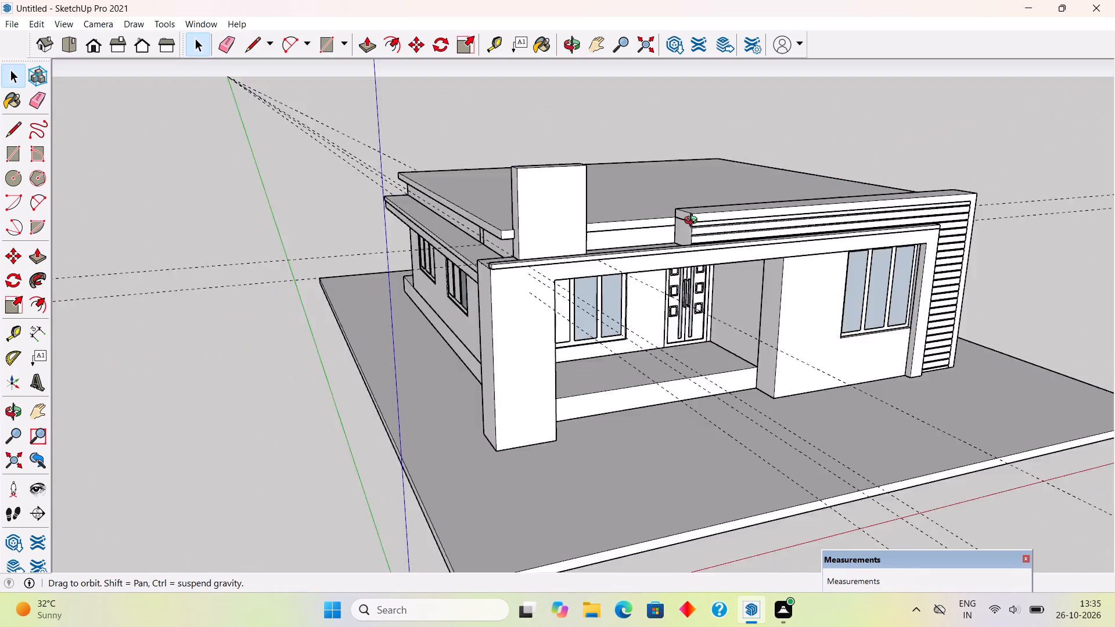
middle_click_drag(693, 222, 649, 173)
scroll(466, 145, "up", 5)
scroll(471, 195, "up", 2)
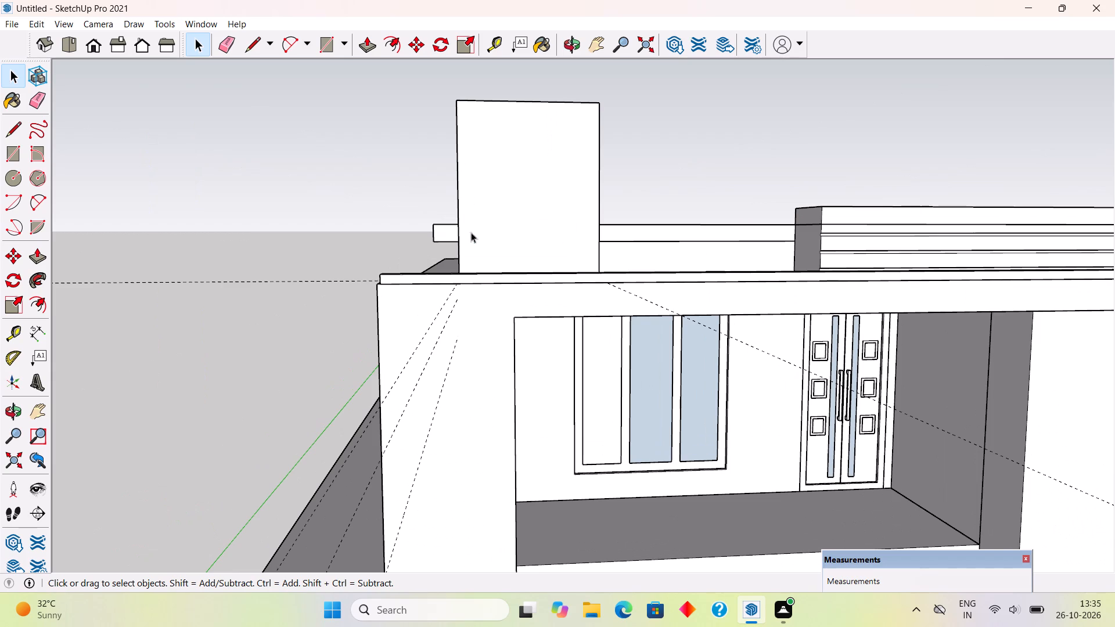
middle_click_drag(471, 235, 361, 329)
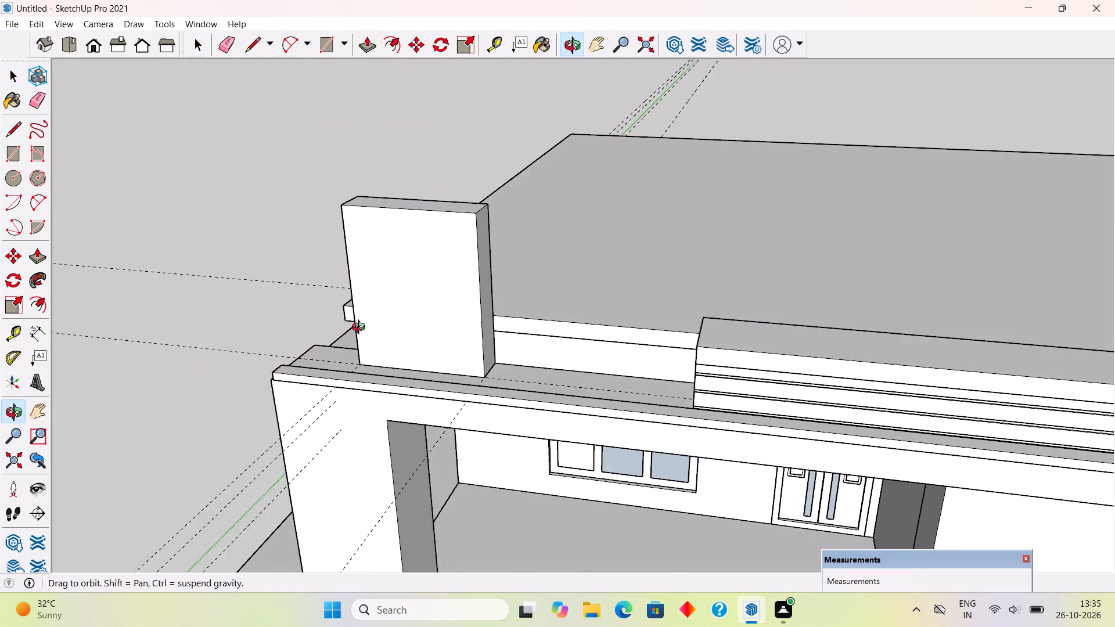
middle_click_drag(361, 329, 354, 319)
scroll(357, 310, "down", 2)
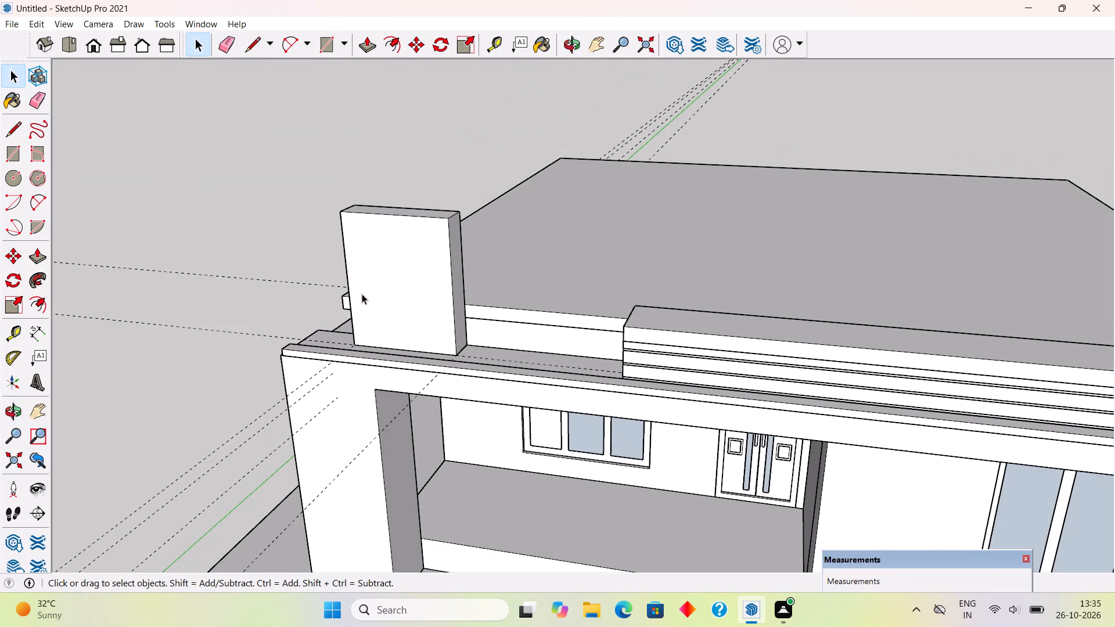
middle_click_drag(475, 300, 772, 338)
scroll(871, 298, "up", 4)
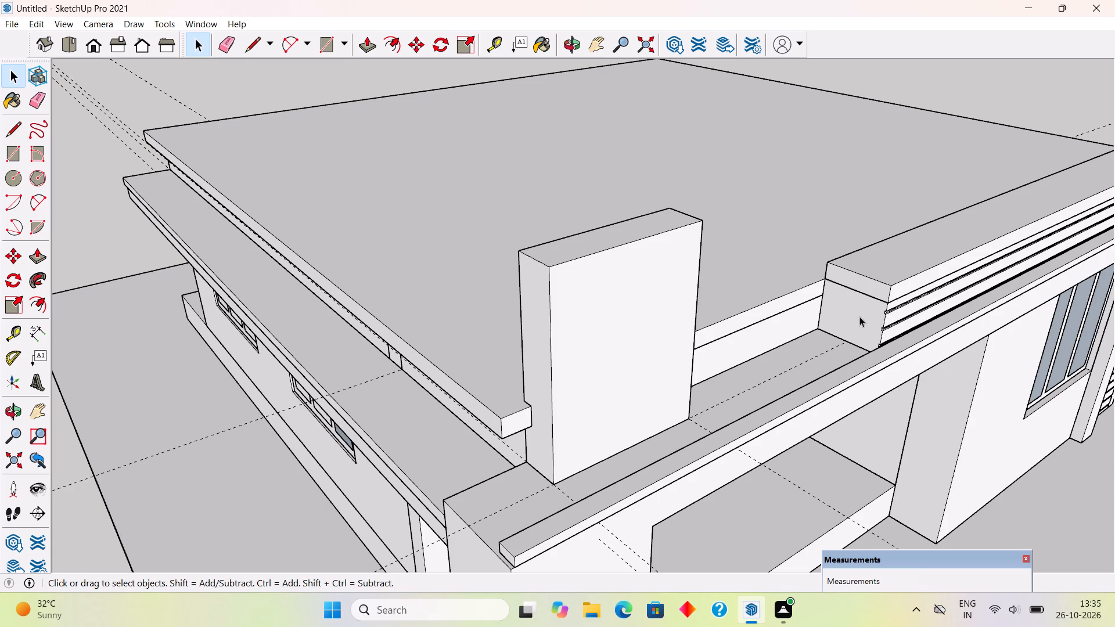
Hide the roof slab group.
middle_click_drag(869, 276, 1076, 322)
middle_click_drag(856, 315, 921, 367)
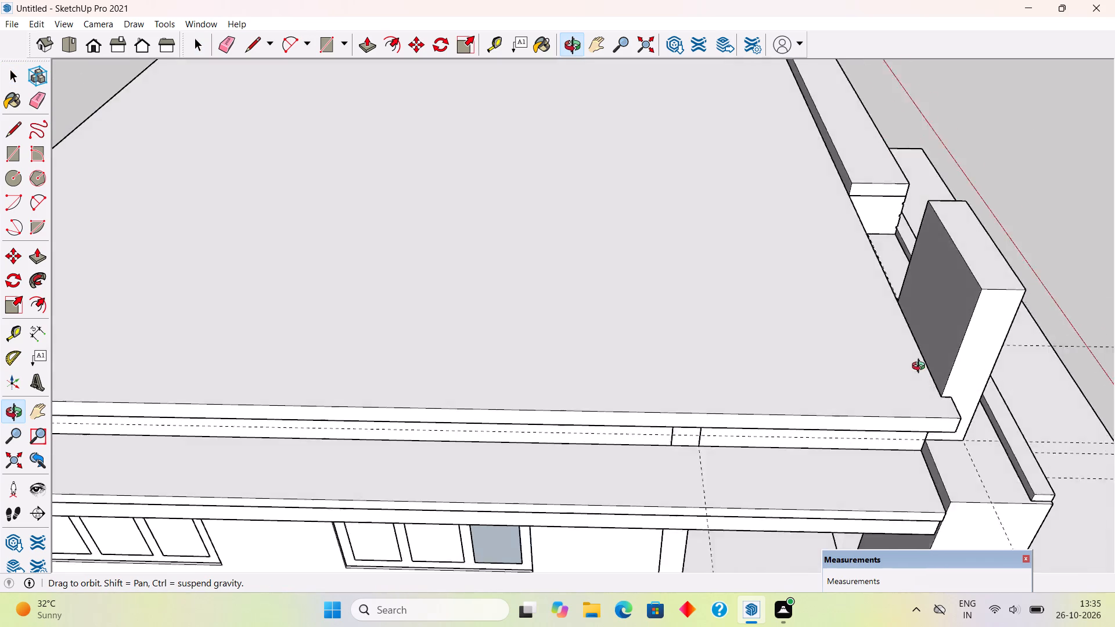
middle_click_drag(921, 367, 841, 421)
scroll(882, 290, "up", 5)
scroll(857, 242, "up", 6)
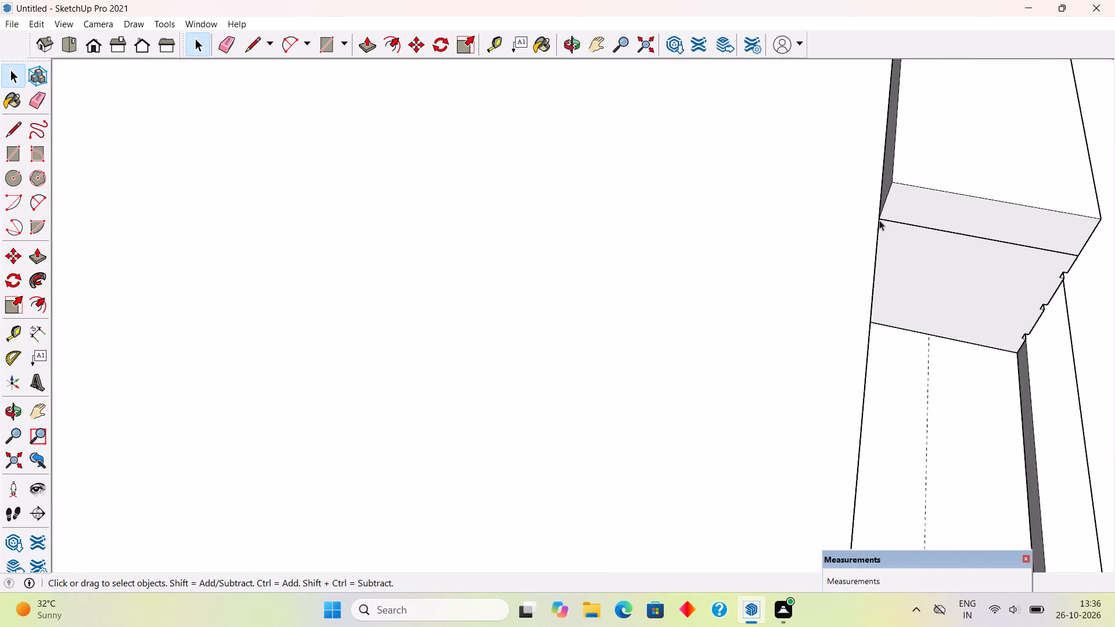
scroll(879, 220, "up", 2)
left_click(837, 324)
right_click(836, 324)
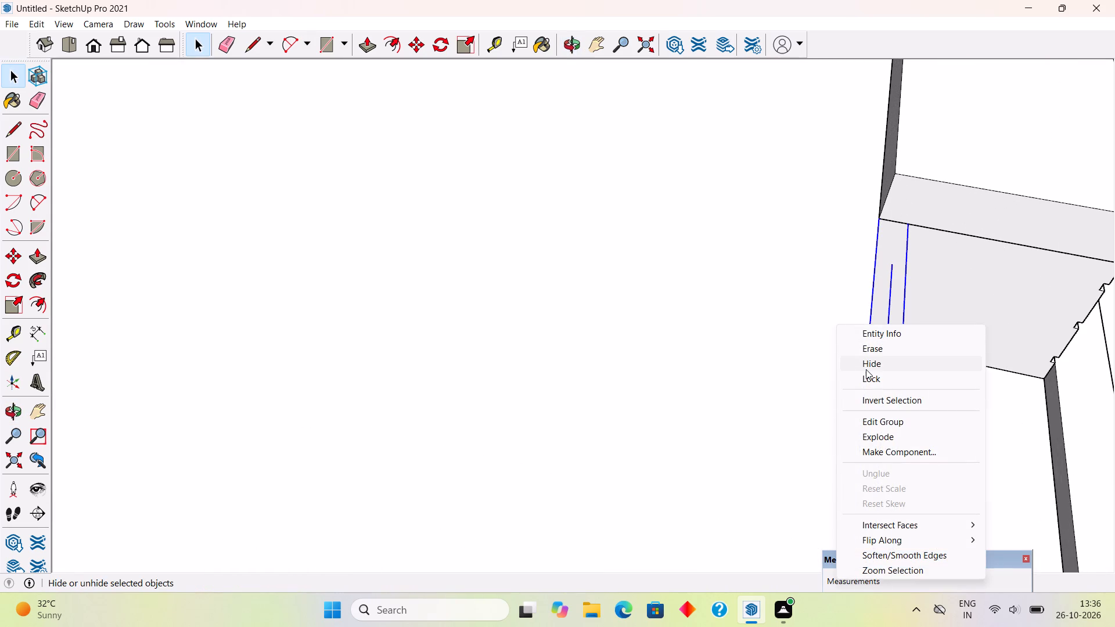
left_click(866, 370)
Inside the group below the slatted wall's top cap, push the house-side face back 1' towards the front.
middle_click_drag(879, 257, 1013, 266)
scroll(1013, 266, "down", 4)
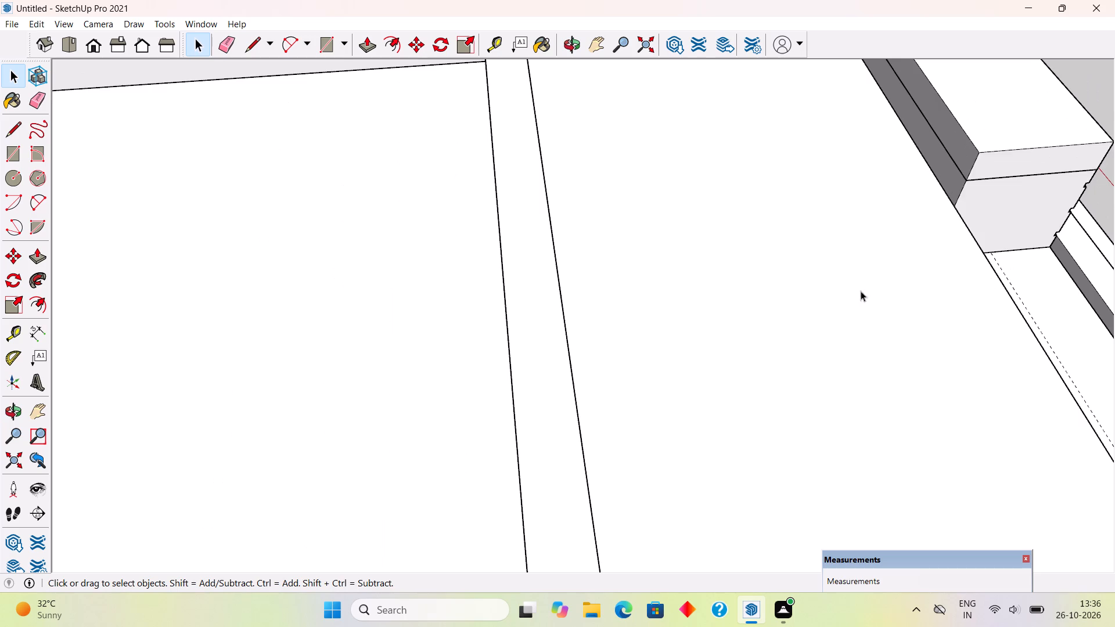
scroll(735, 290, "down", 5)
scroll(683, 294, "down", 7)
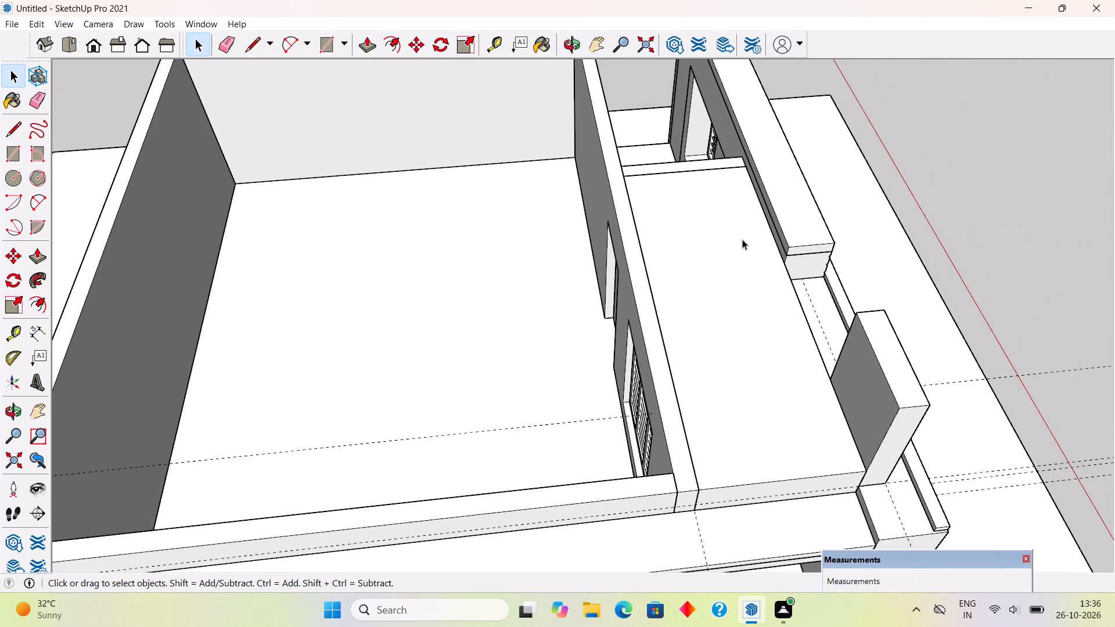
scroll(746, 230, "up", 12)
scroll(807, 277, "up", 5)
triple_click(894, 368)
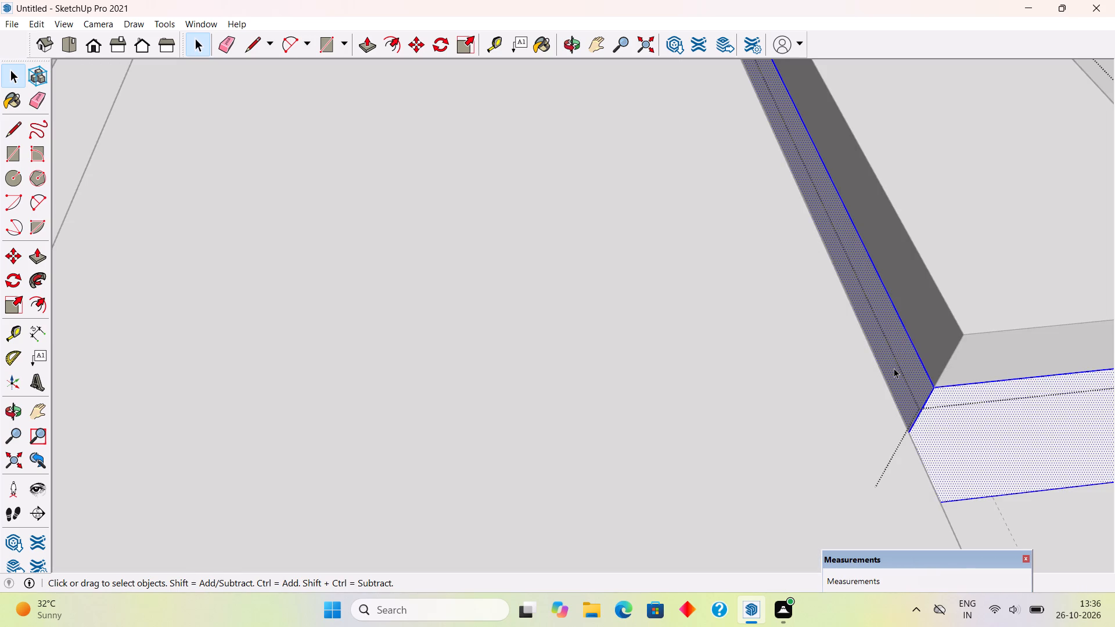
key("p")
left_click(904, 403)
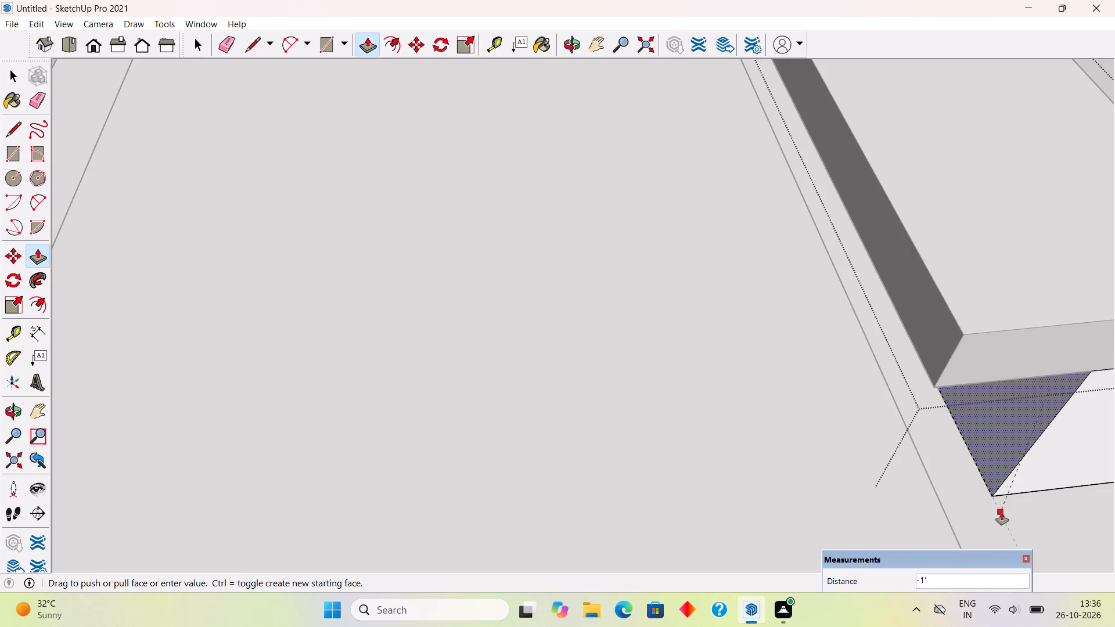
left_click(1002, 513)
key("space")
Push the house-side face of the slatted wall's top cap back 1', flush with the part below, and leave the group.
triple_click(971, 322)
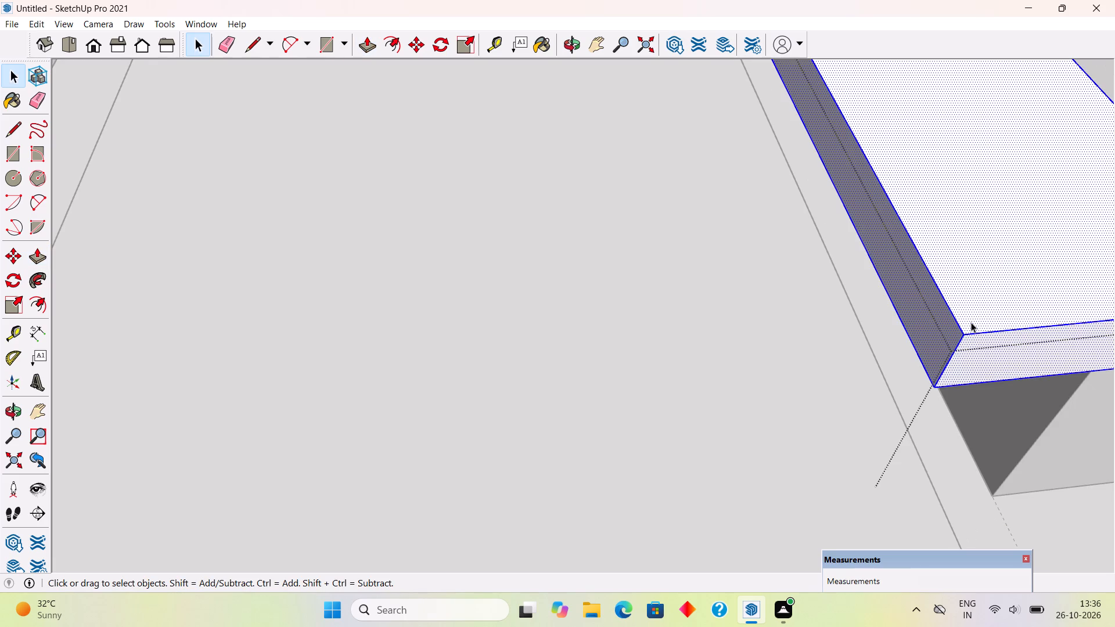
key("p")
left_click(934, 361)
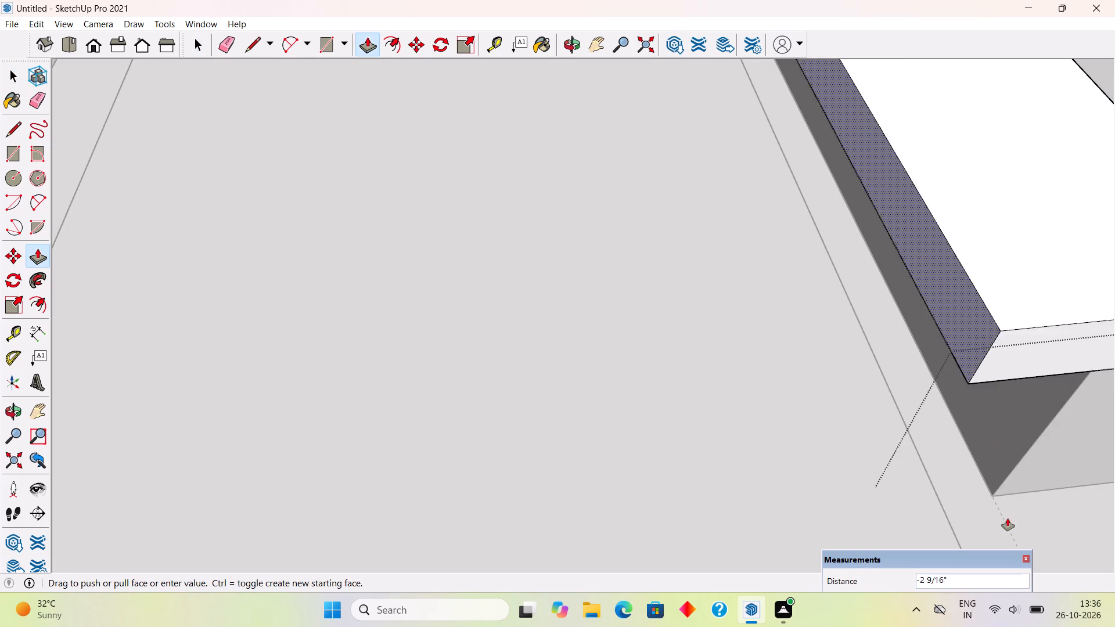
left_click(1006, 529)
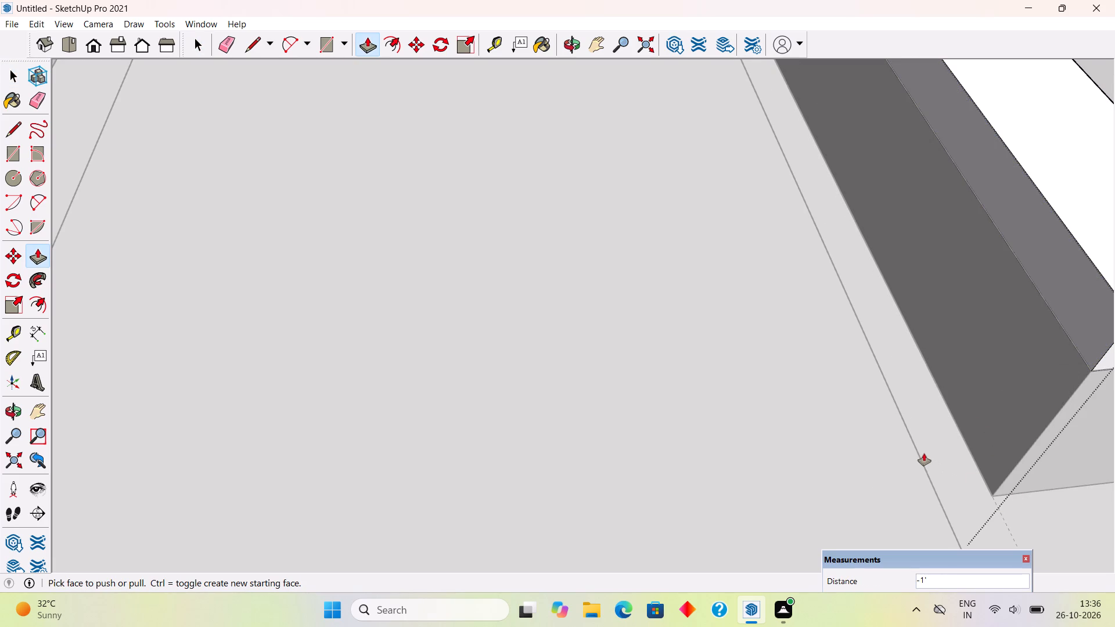
key("space")
scroll(899, 439, "down", 6)
scroll(753, 367, "down", 12)
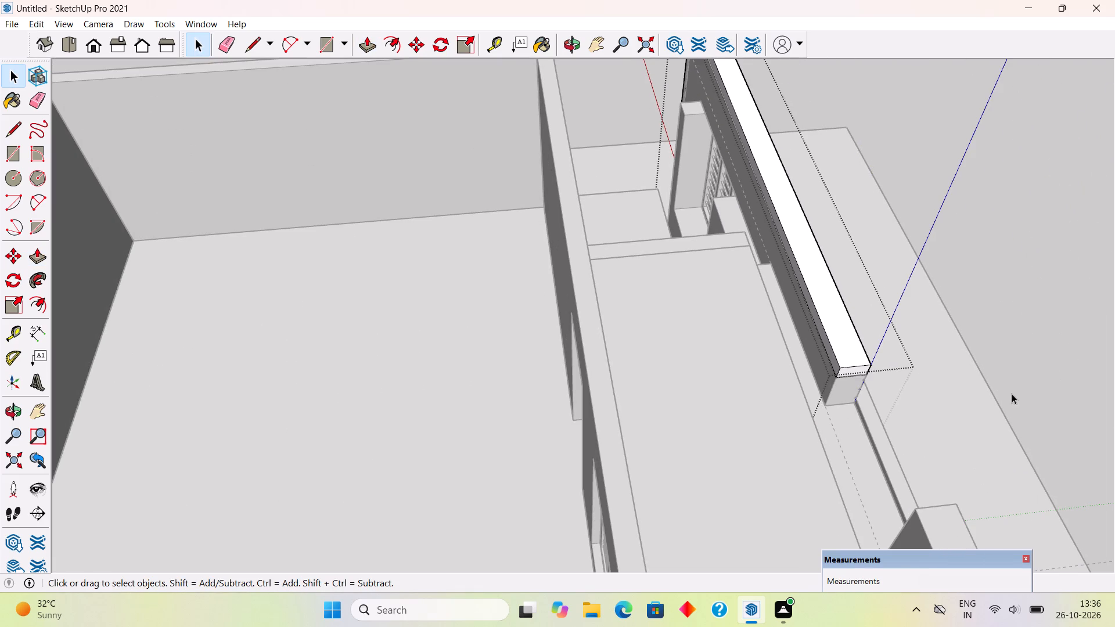
left_click(1012, 394)
Examine the open-roofed house, thinned slatted wall and raised block from the front, above and the sunshade side.
middle_click_drag(995, 391, 812, 267)
scroll(814, 267, "down", 4)
middle_click_drag(802, 308, 687, 311)
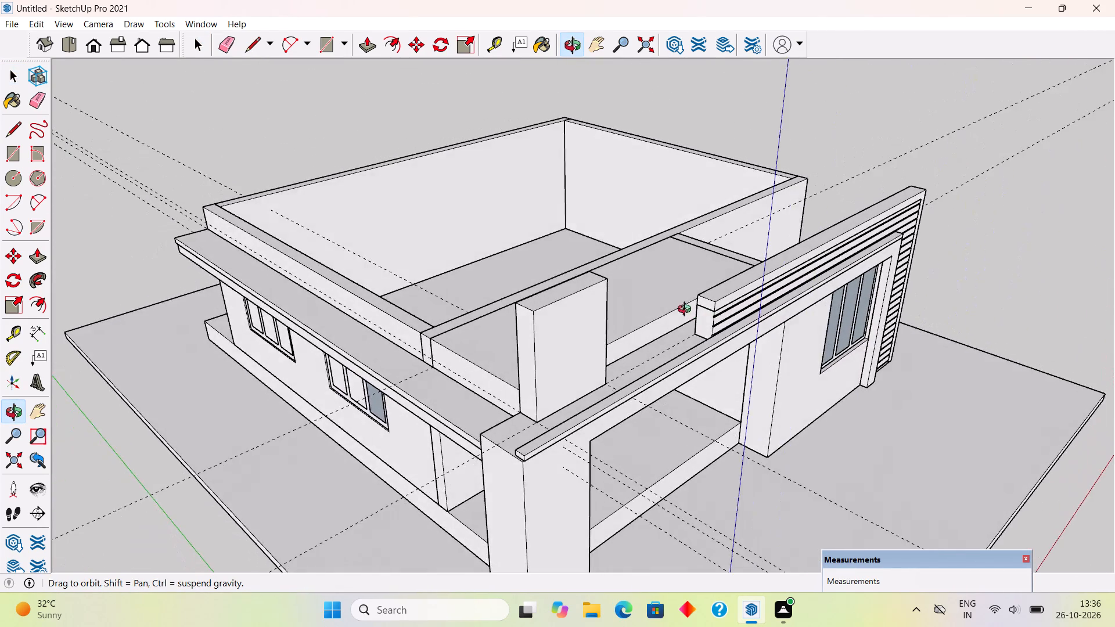
middle_click_drag(687, 311, 588, 337)
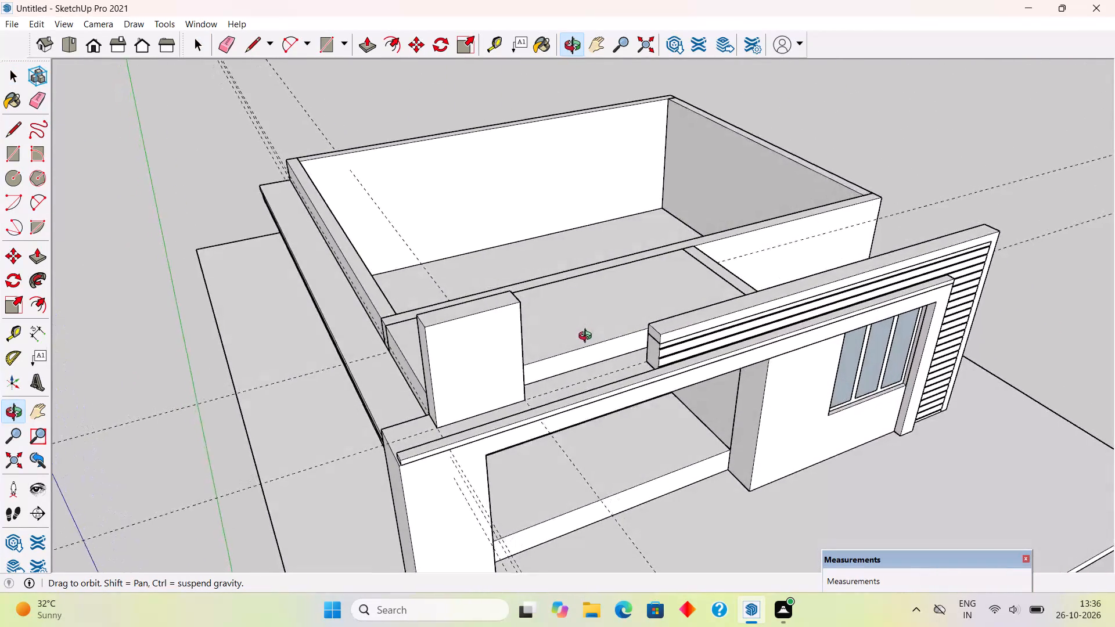
middle_click_drag(588, 337, 604, 362)
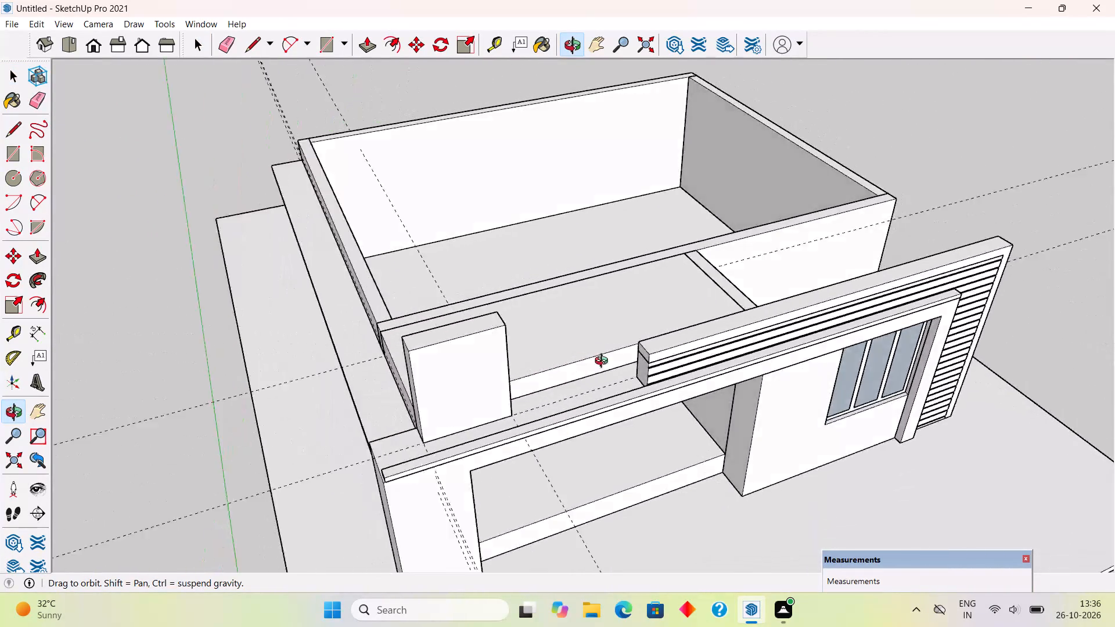
middle_click_drag(604, 362, 720, 353)
scroll(722, 352, "up", 3)
middle_click_drag(553, 367, 588, 357)
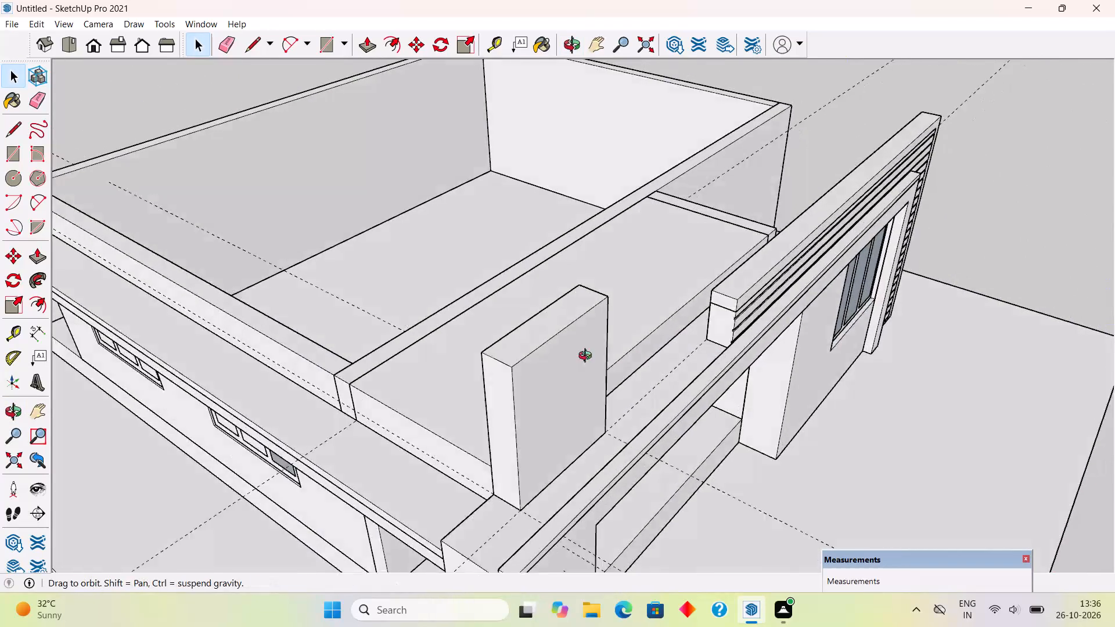
middle_click_drag(588, 357, 627, 341)
middle_click_drag(585, 401, 778, 334)
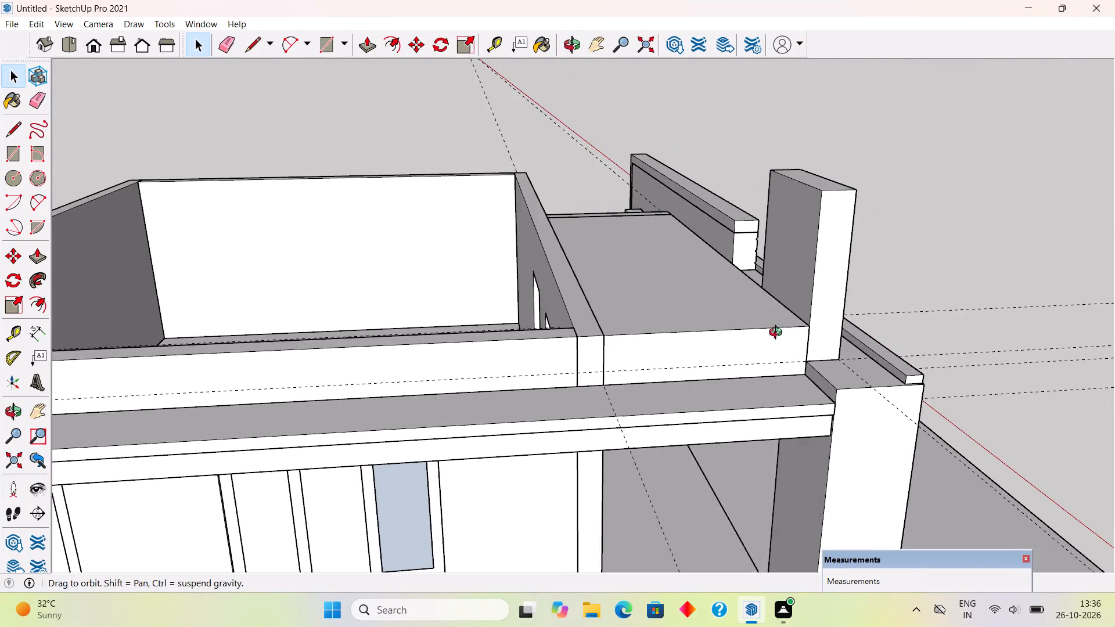
middle_click_drag(778, 334, 808, 182)
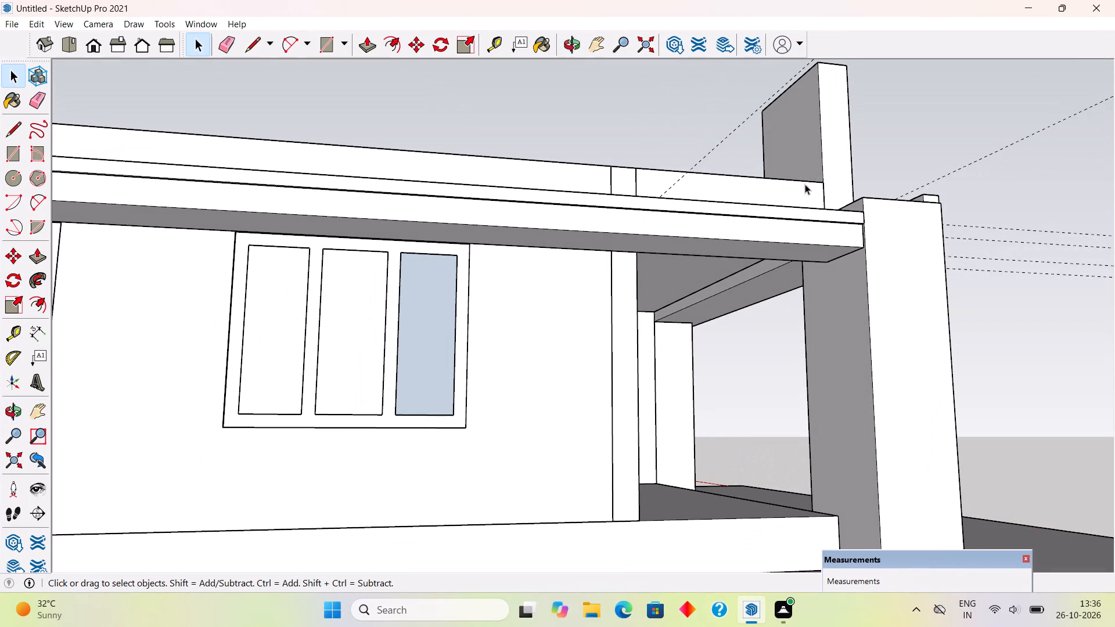
Inside the porch frame group, push the house-side face back 1' towards the front, and leave the group.
double_click(828, 341)
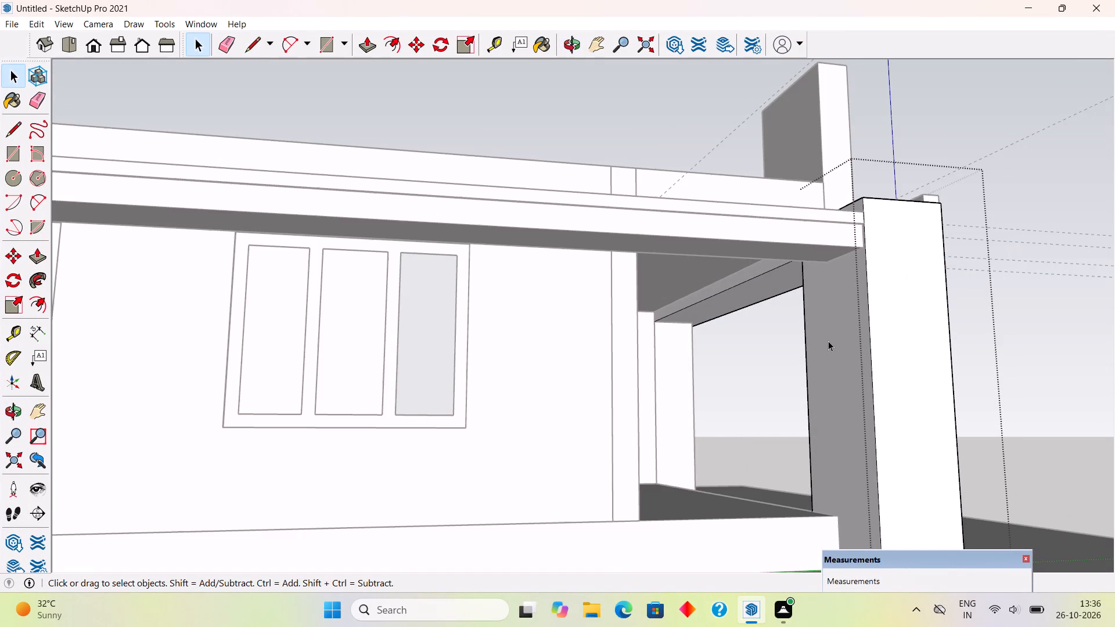
left_click(828, 341)
scroll(828, 341, "up", 4)
key("p")
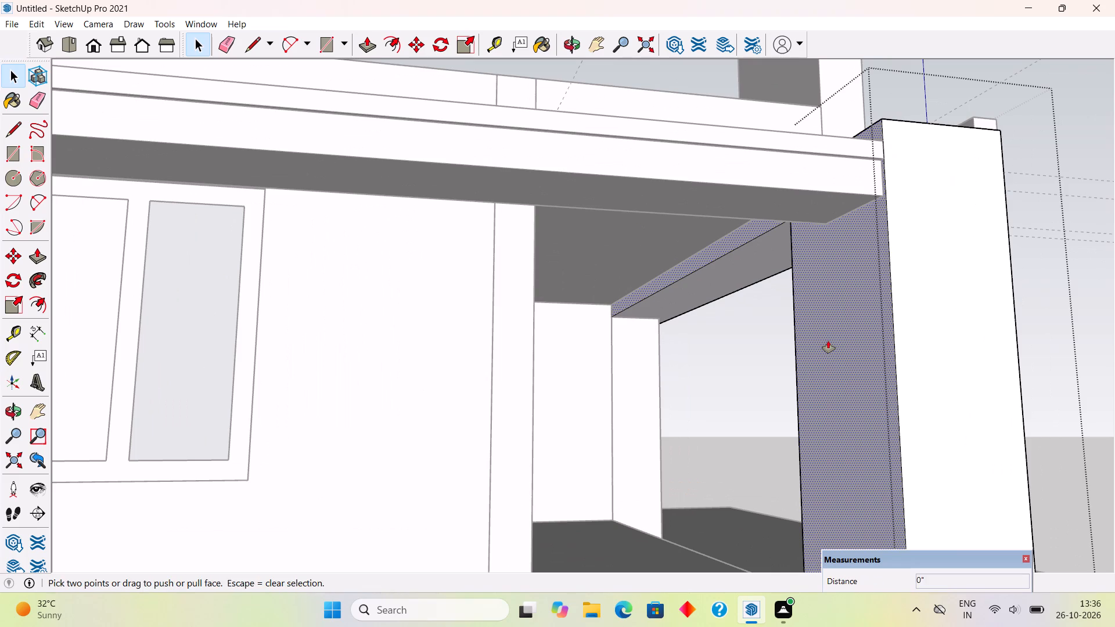
left_click(828, 341)
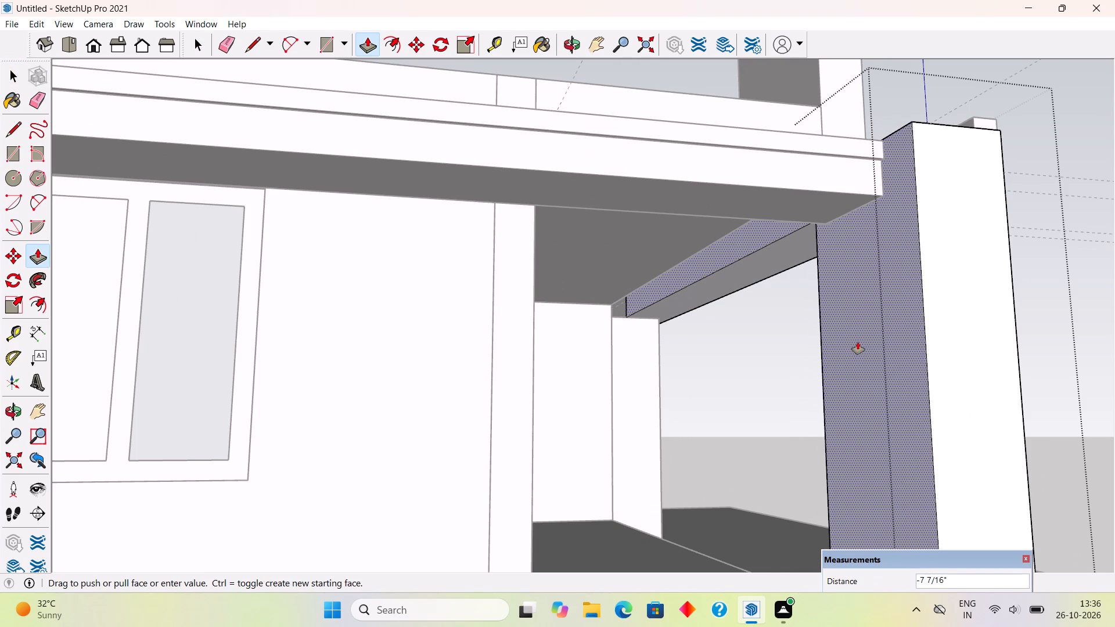
type("1'")
key("Return")
key("space")
scroll(764, 296, "down", 4)
scroll(738, 296, "up", 1)
scroll(725, 296, "down", 6)
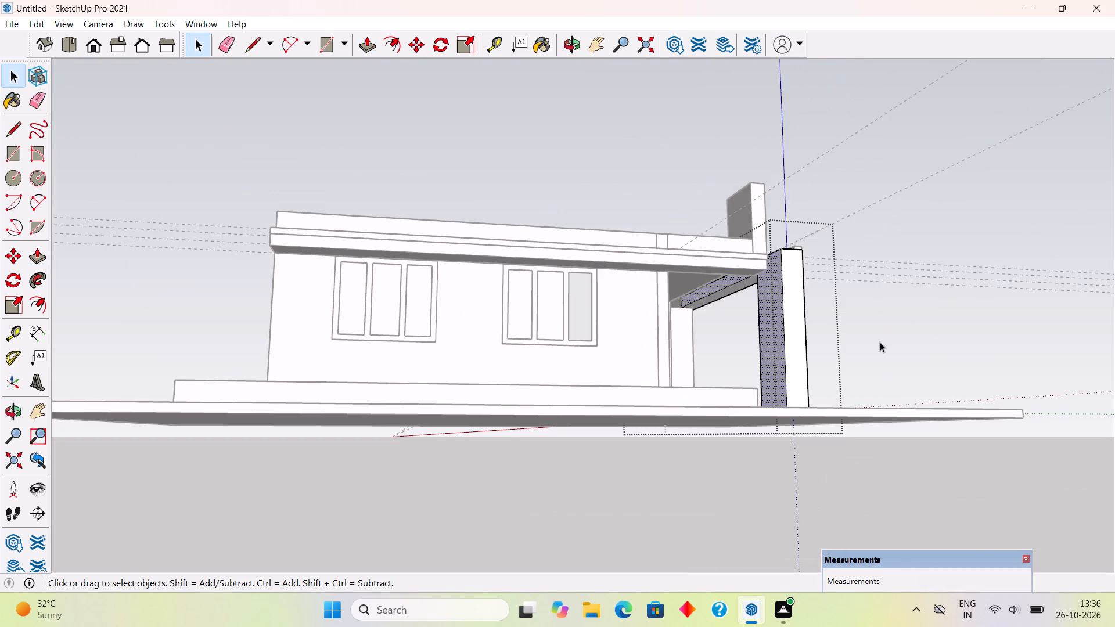
left_click(880, 342)
Inside the front window wall group, trace a 5' line along the porch-side pier's open top edge and raise its top face 2'.
middle_click_drag(796, 361, 527, 608)
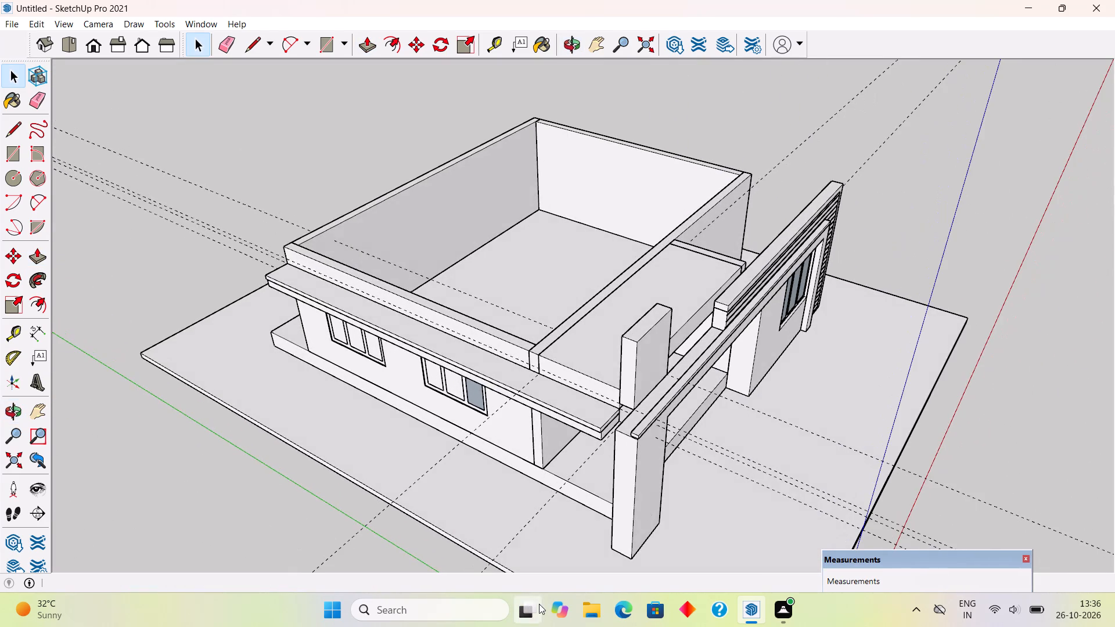
scroll(697, 305, "up", 6)
middle_click_drag(722, 342, 873, 389)
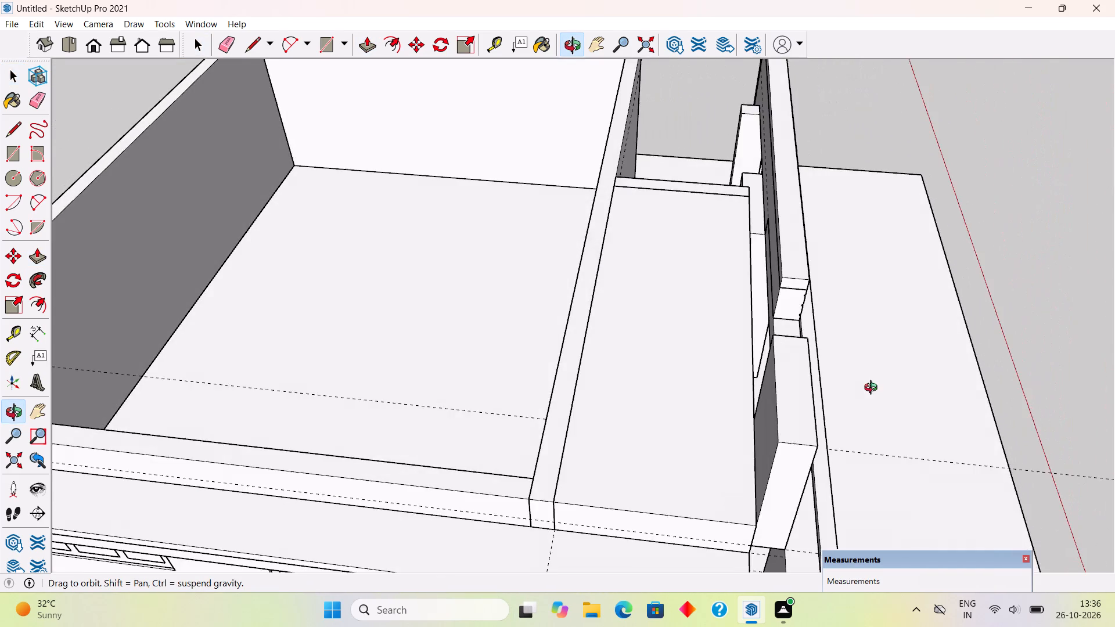
middle_click_drag(873, 389, 522, 412)
middle_click_drag(936, 291, 827, 354)
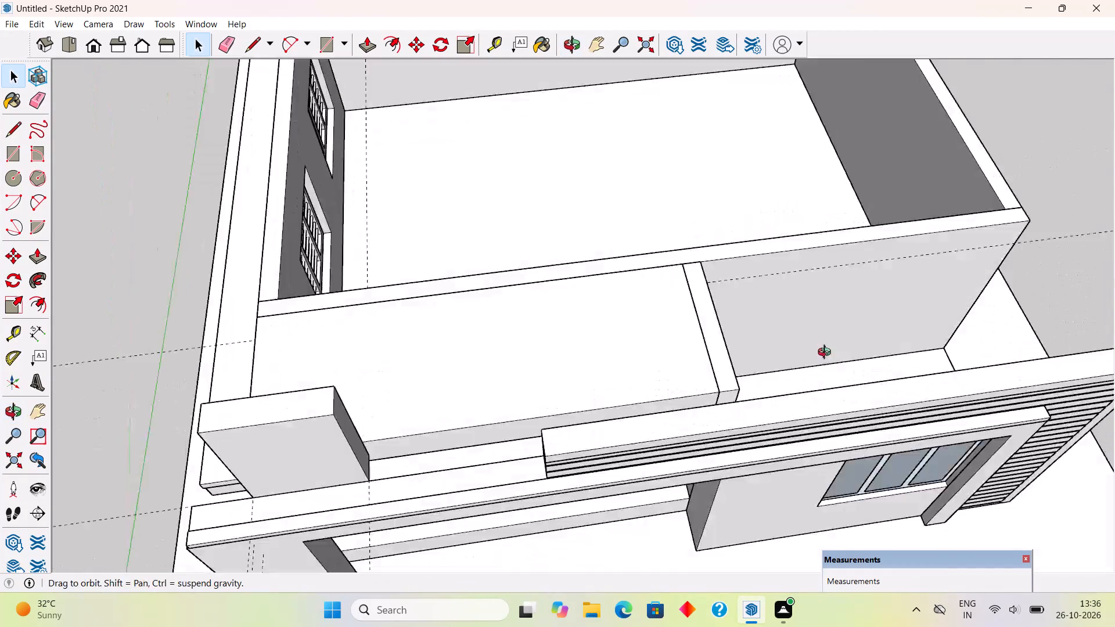
middle_click_drag(827, 354, 322, 128)
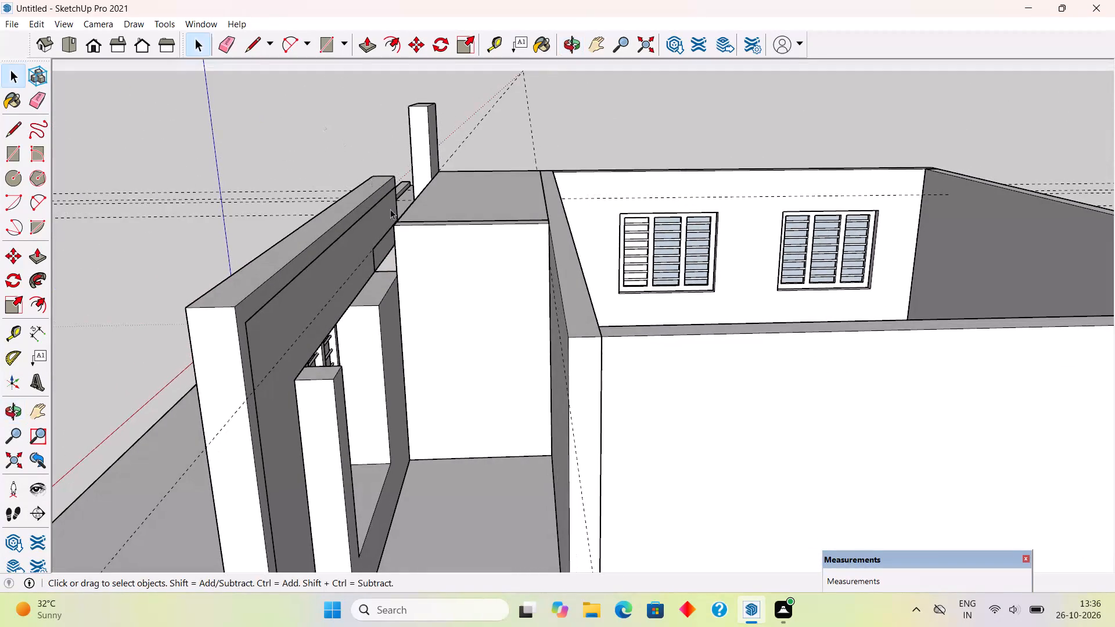
scroll(407, 257, "up", 4)
middle_click(432, 250)
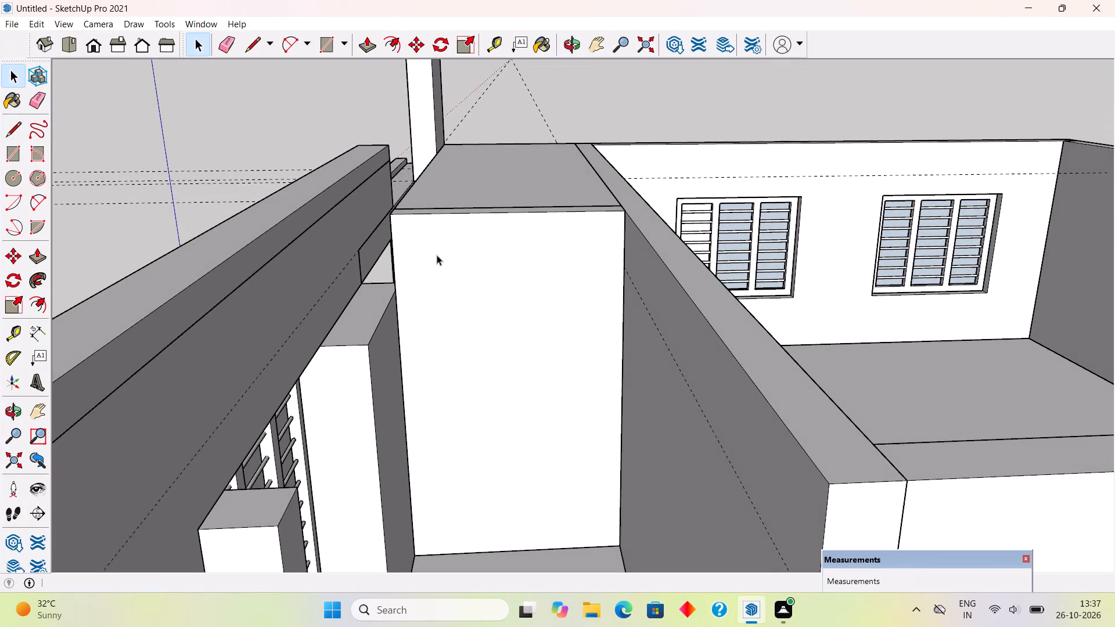
scroll(437, 255, "up", 2)
middle_click_drag(443, 255, 647, 365)
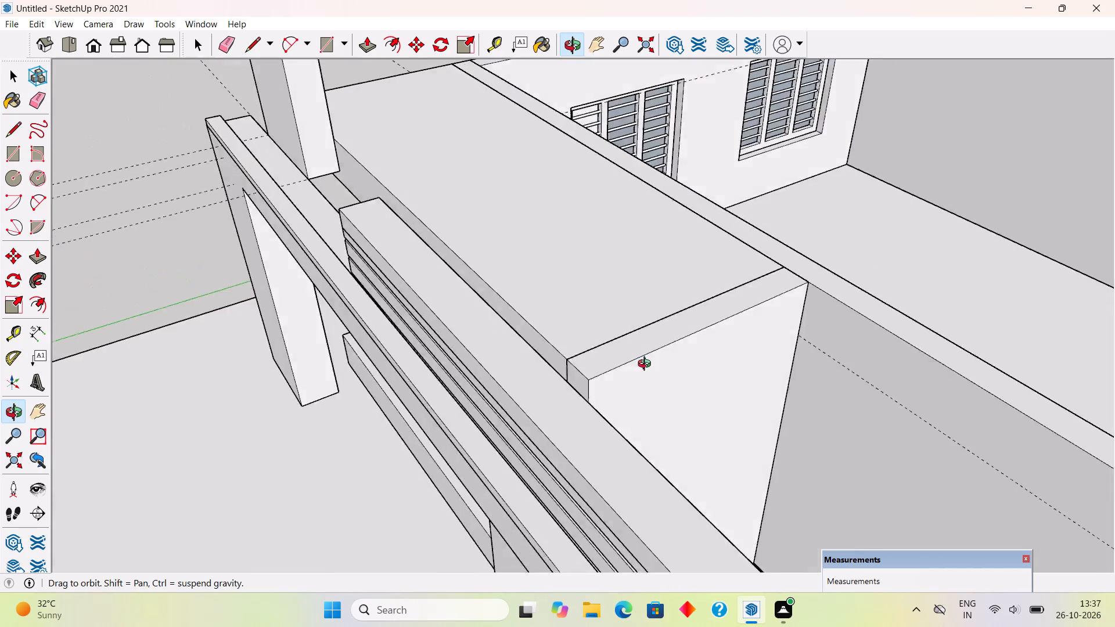
middle_click_drag(647, 365, 438, 291)
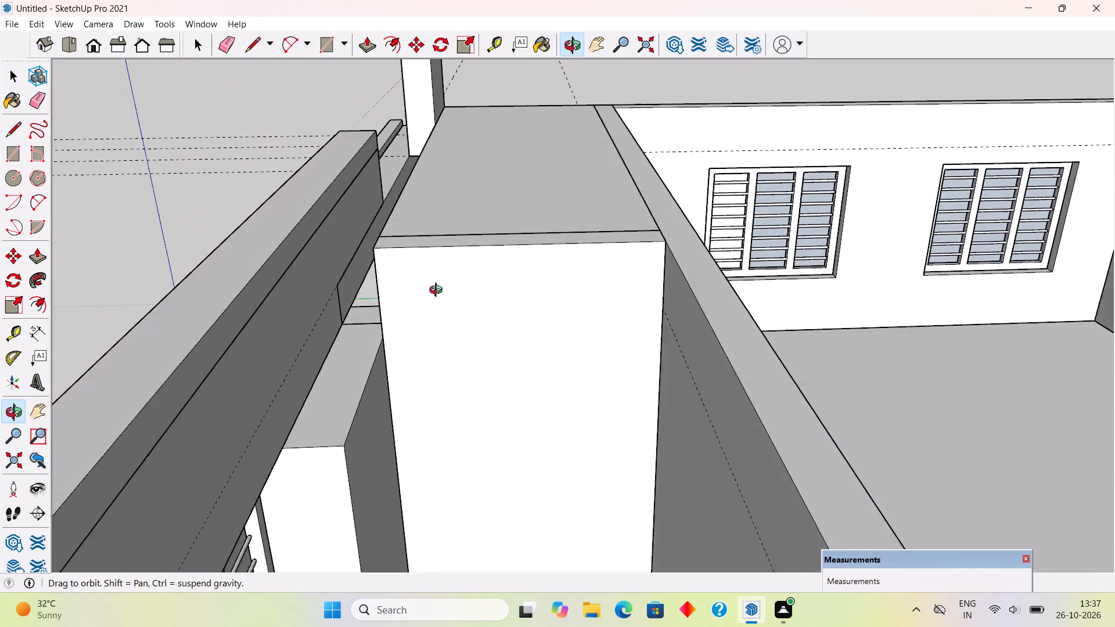
middle_click_drag(438, 291, 429, 289)
double_click(325, 401)
left_click(325, 401)
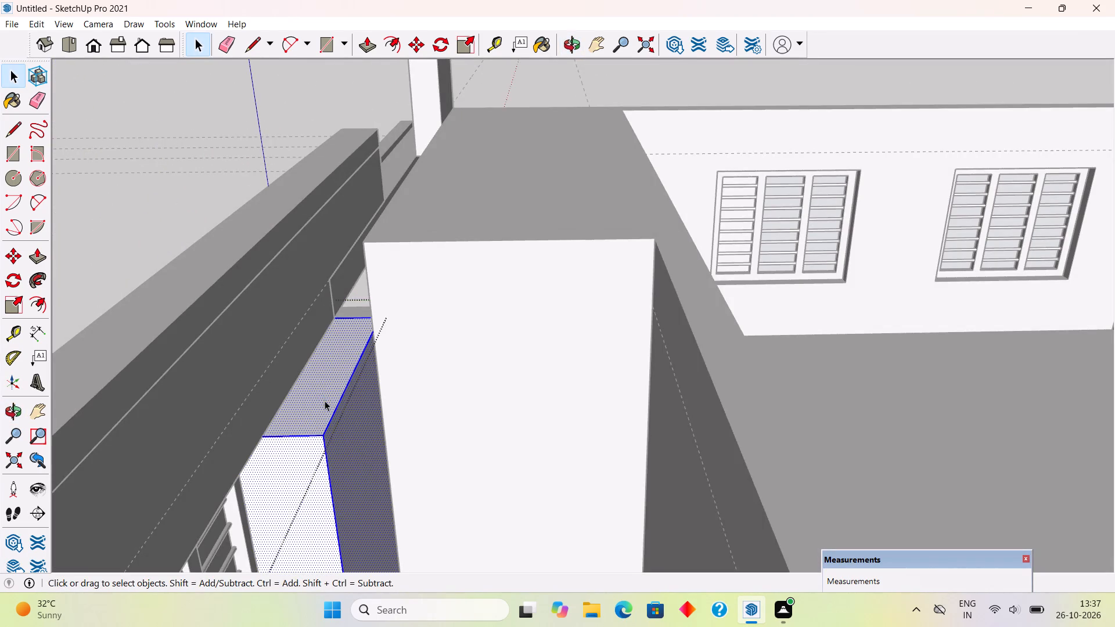
middle_click_drag(326, 397, 344, 403)
scroll(294, 516, "up", 6)
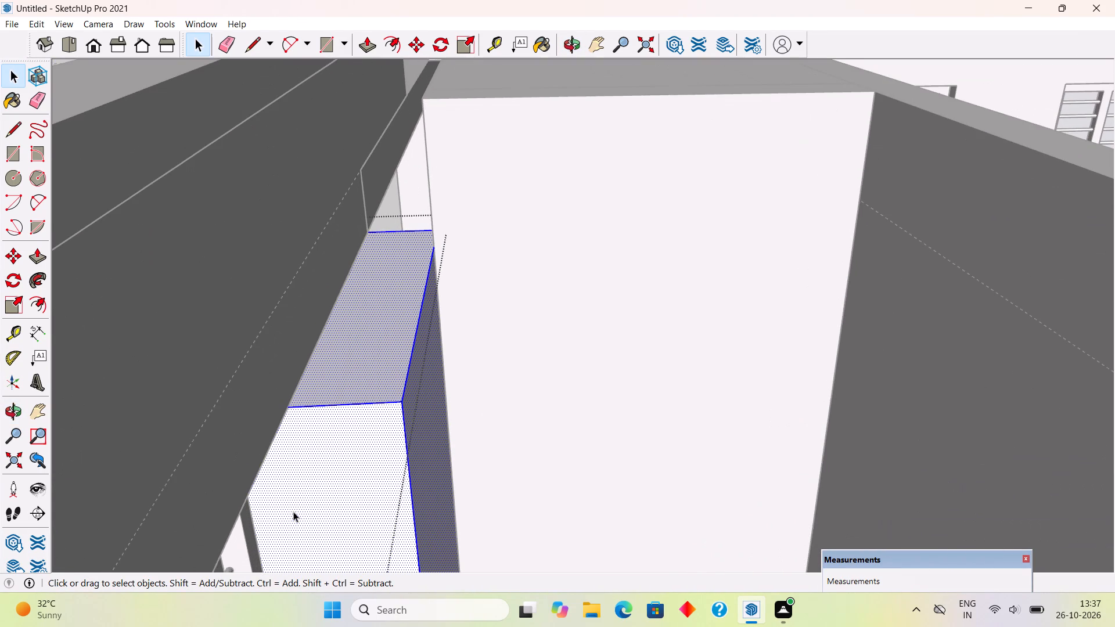
key("l")
left_click(294, 404)
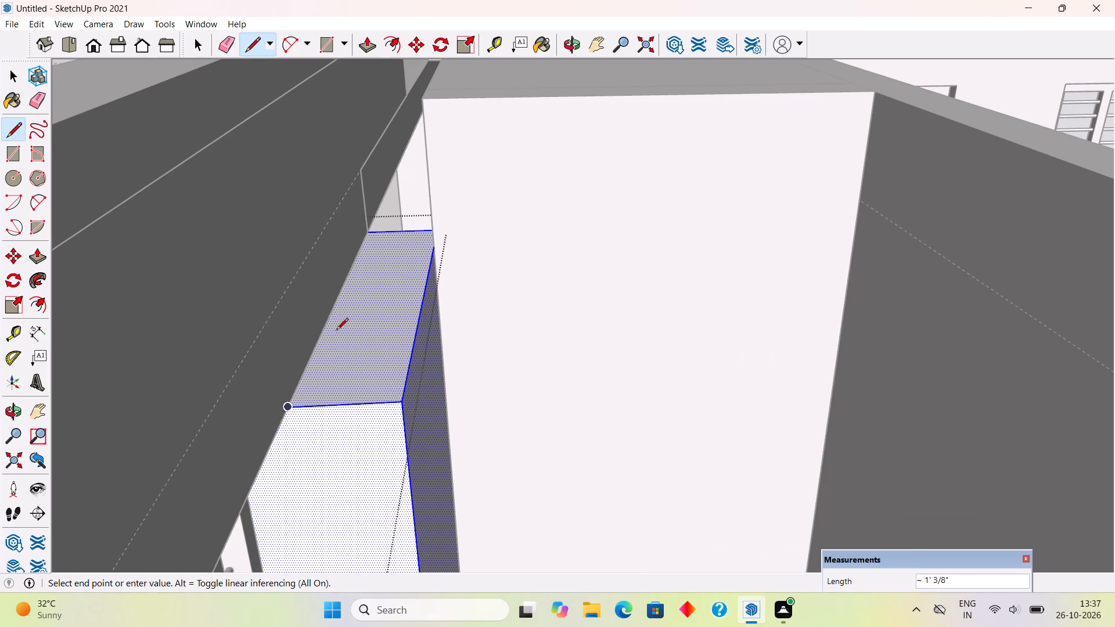
left_click(373, 228)
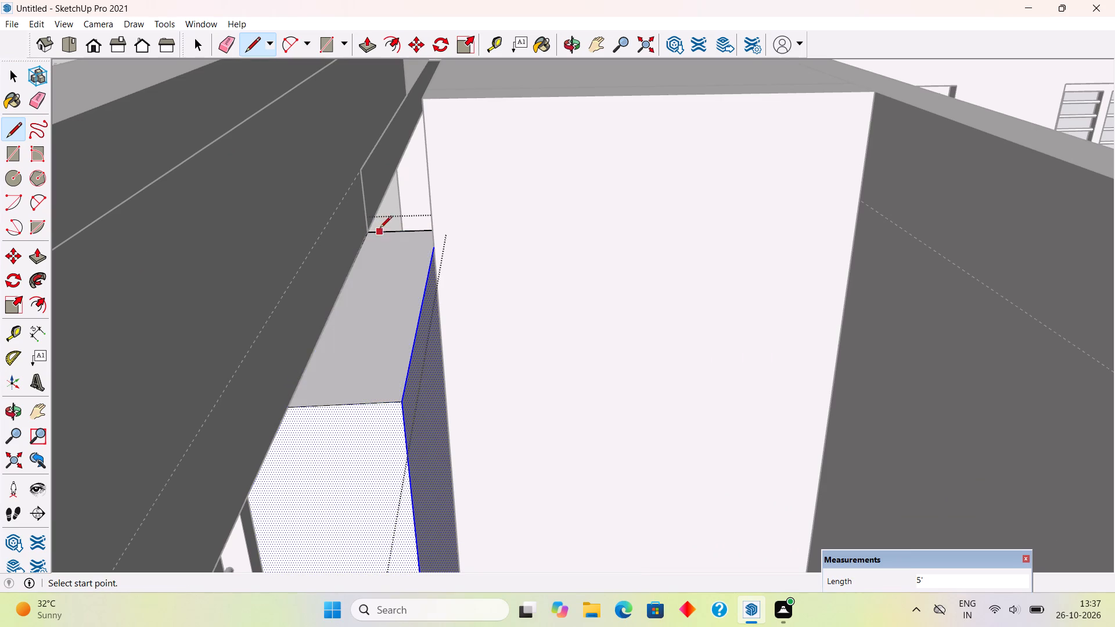
key("p")
left_click(392, 295)
left_click(537, 93)
scroll(552, 99, "down", 5)
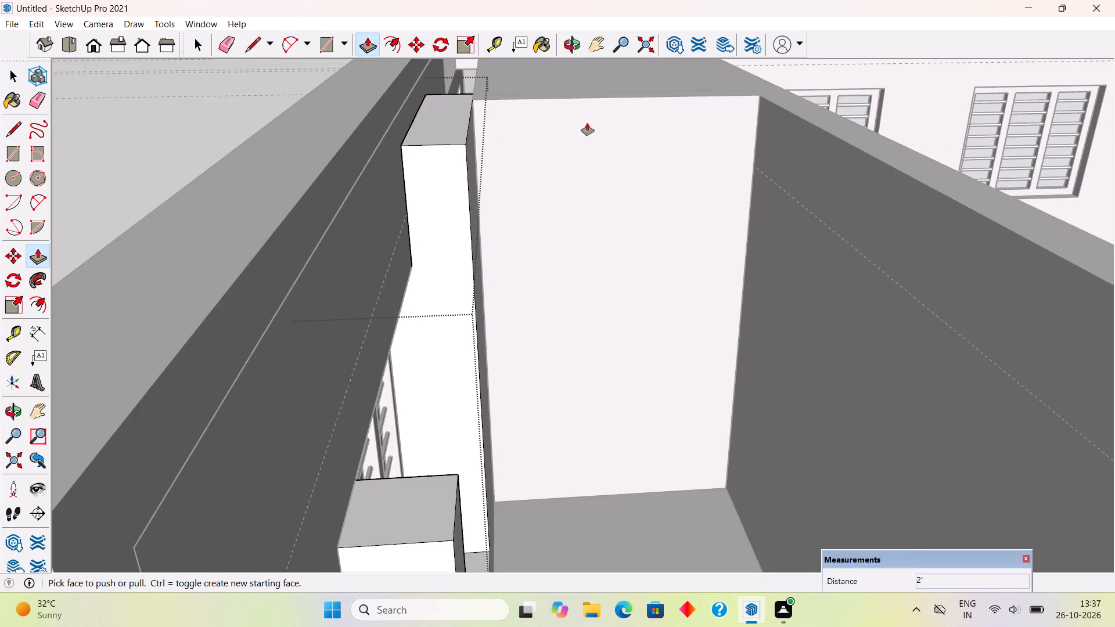
scroll(587, 123, "down", 6)
key("space")
Trace a 1' line along the open top edge of the narrow pier on the window's other side, raise its top 2', and leave the group.
middle_click_drag(580, 206, 511, 268)
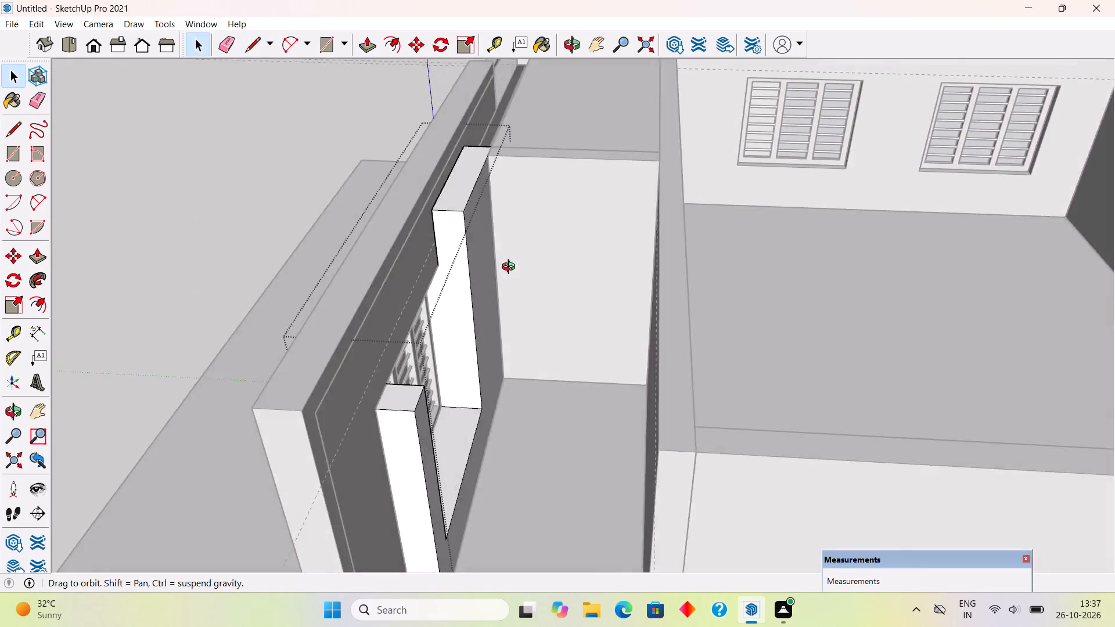
middle_click_drag(511, 268, 472, 280)
scroll(440, 233, "down", 1)
scroll(307, 412, "up", 9)
double_click(339, 356)
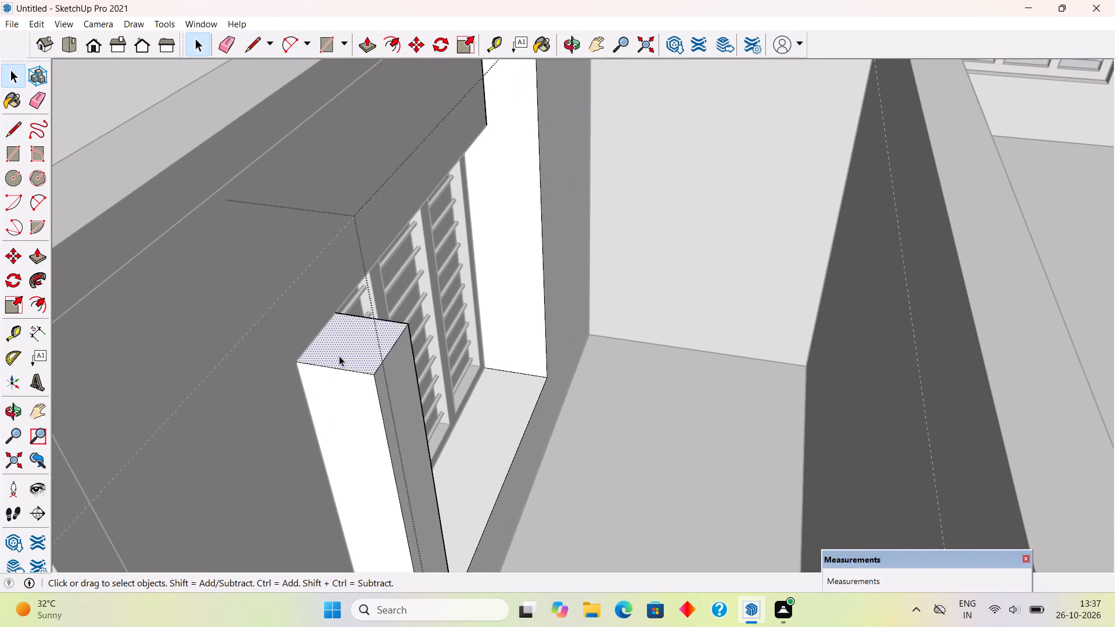
key("l")
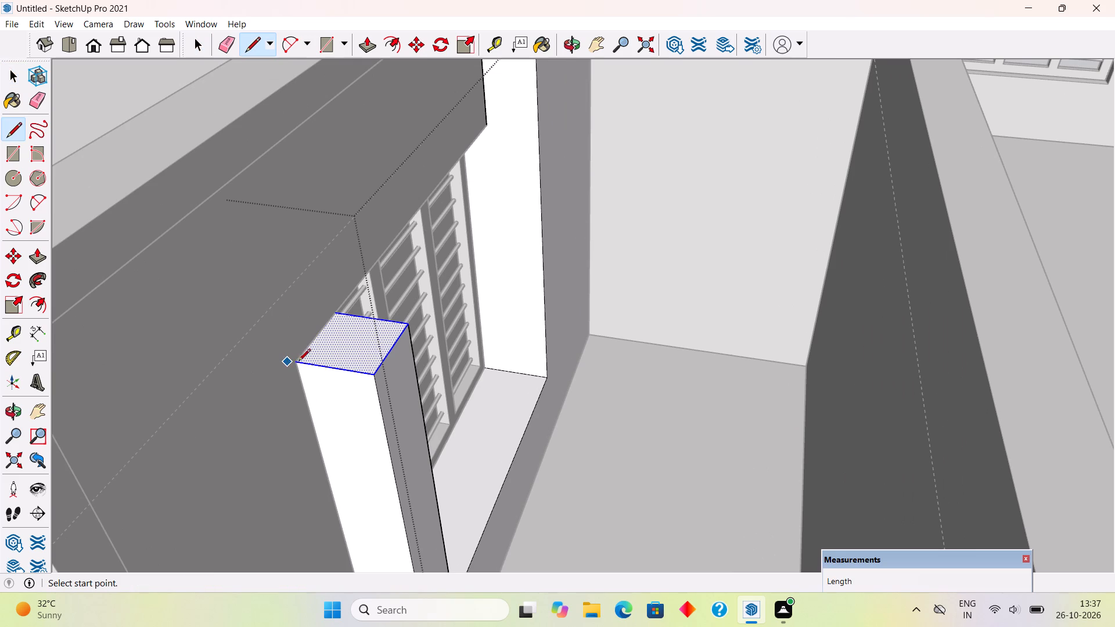
left_click(298, 362)
left_click(334, 311)
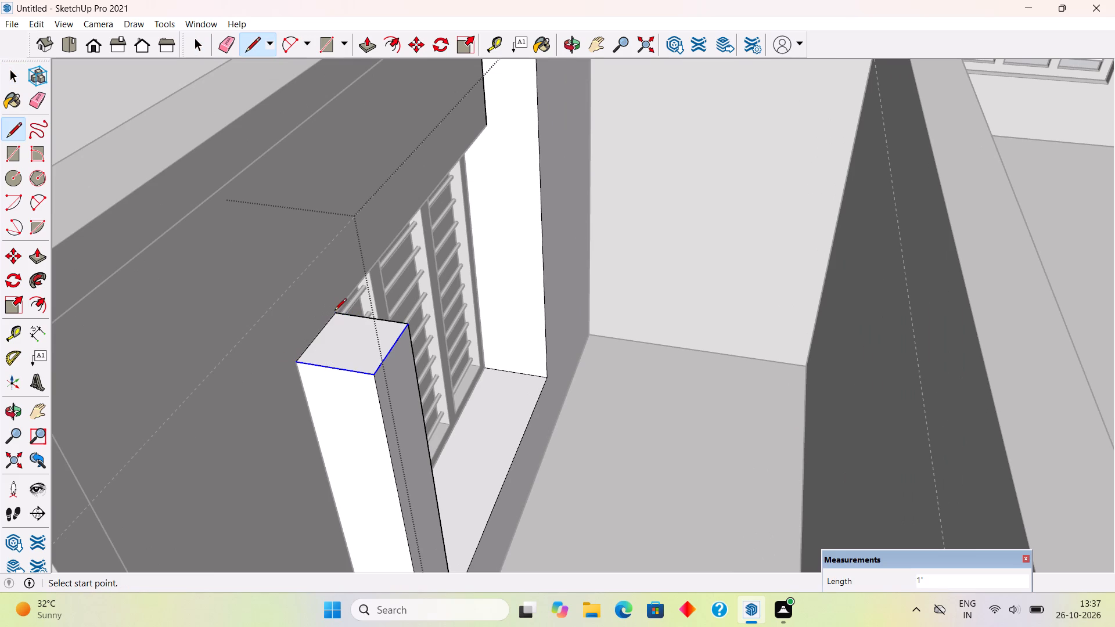
key("p")
left_click(347, 334)
scroll(355, 282, "down", 9)
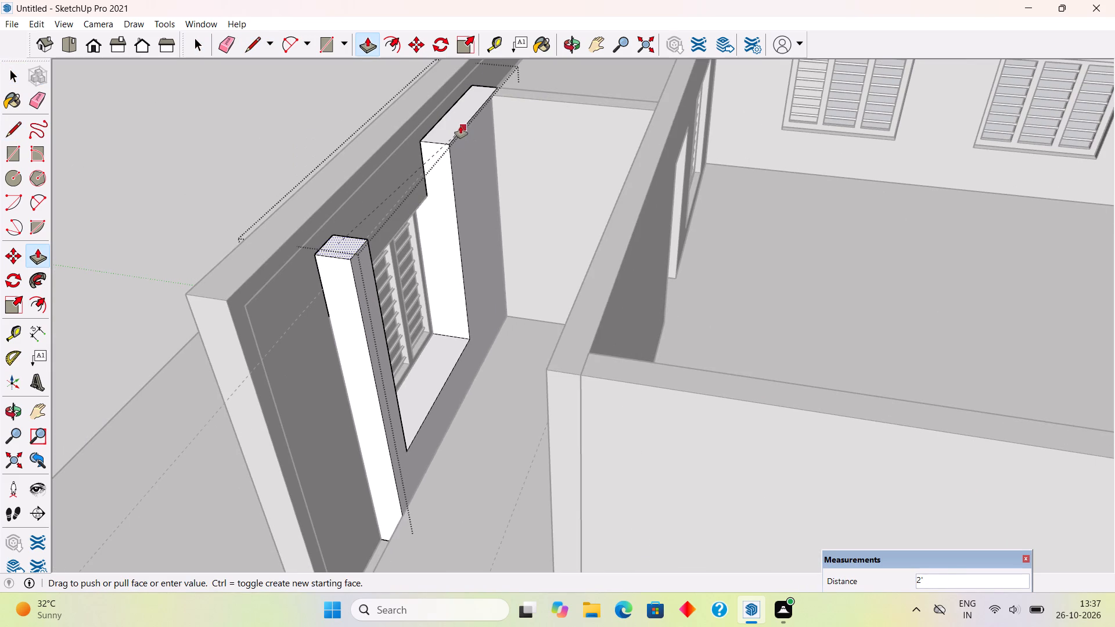
left_click(459, 126)
key("space")
scroll(459, 126, "down", 6)
left_click(216, 165)
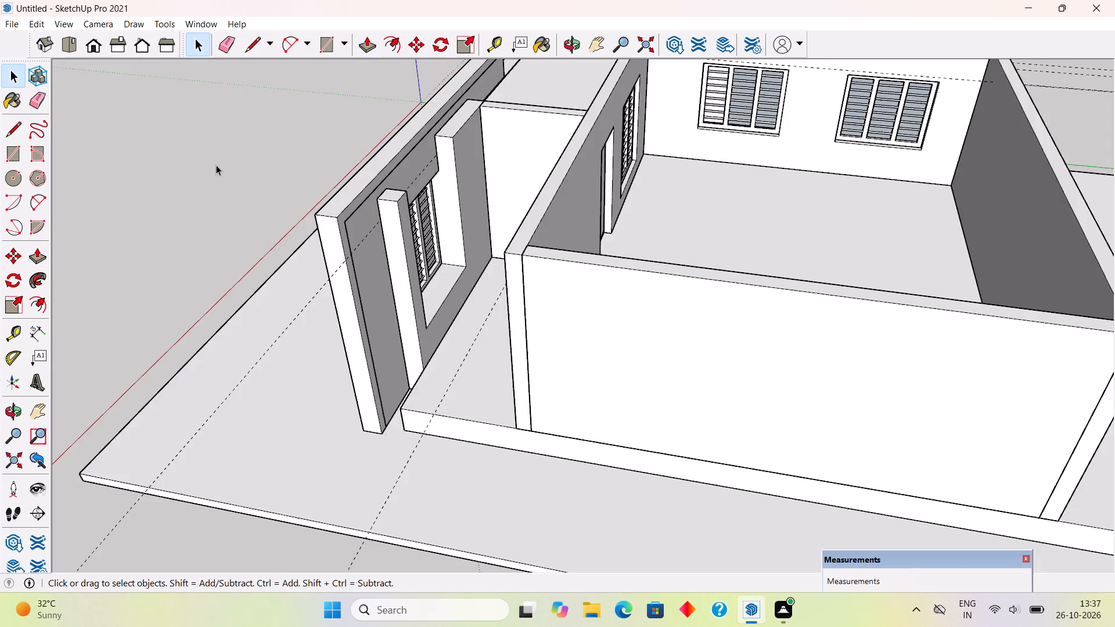
Delete the raised block standing above the porch.
middle_click_drag(275, 293, 732, 323)
scroll(732, 321, "down", 3)
middle_click_drag(699, 322, 965, 131)
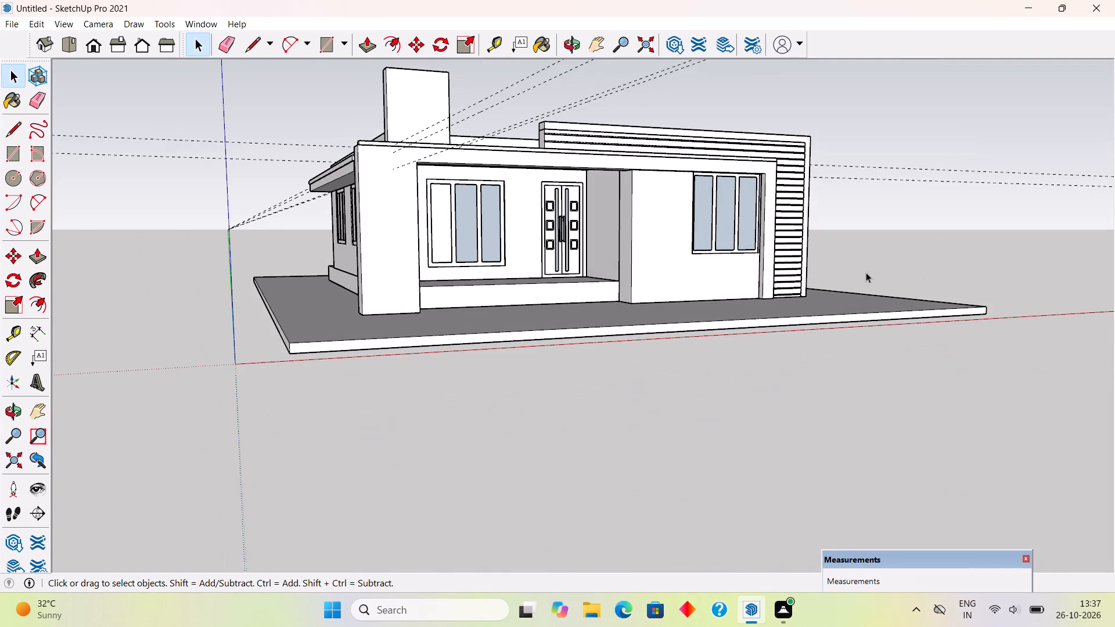
middle_click_drag(865, 272, 691, 284)
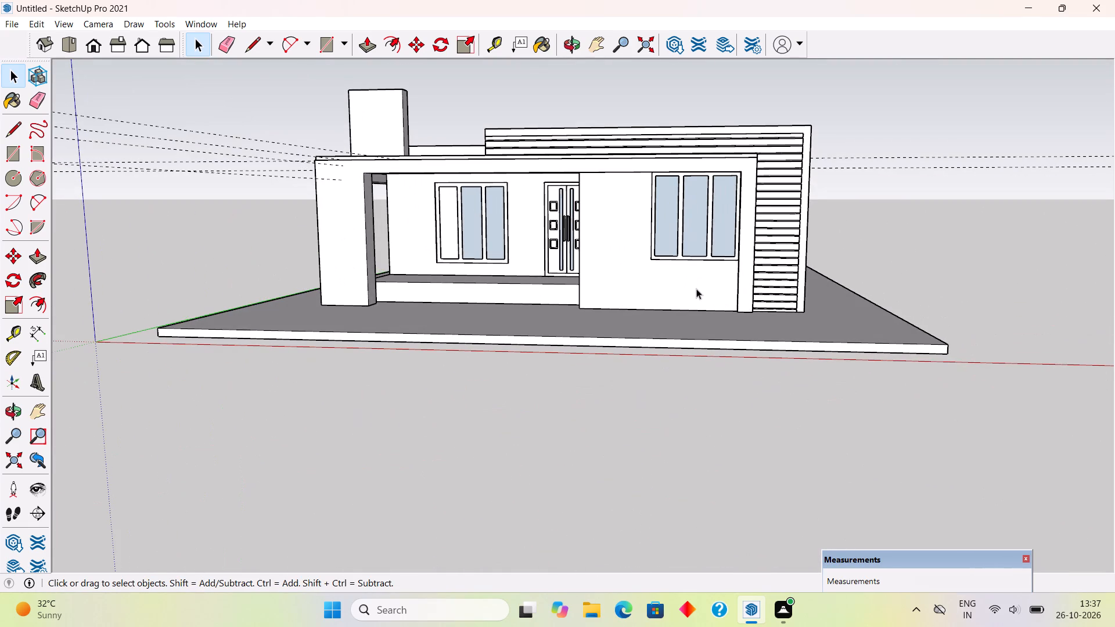
middle_click_drag(740, 292, 1058, 427)
middle_click_drag(758, 290, 990, 426)
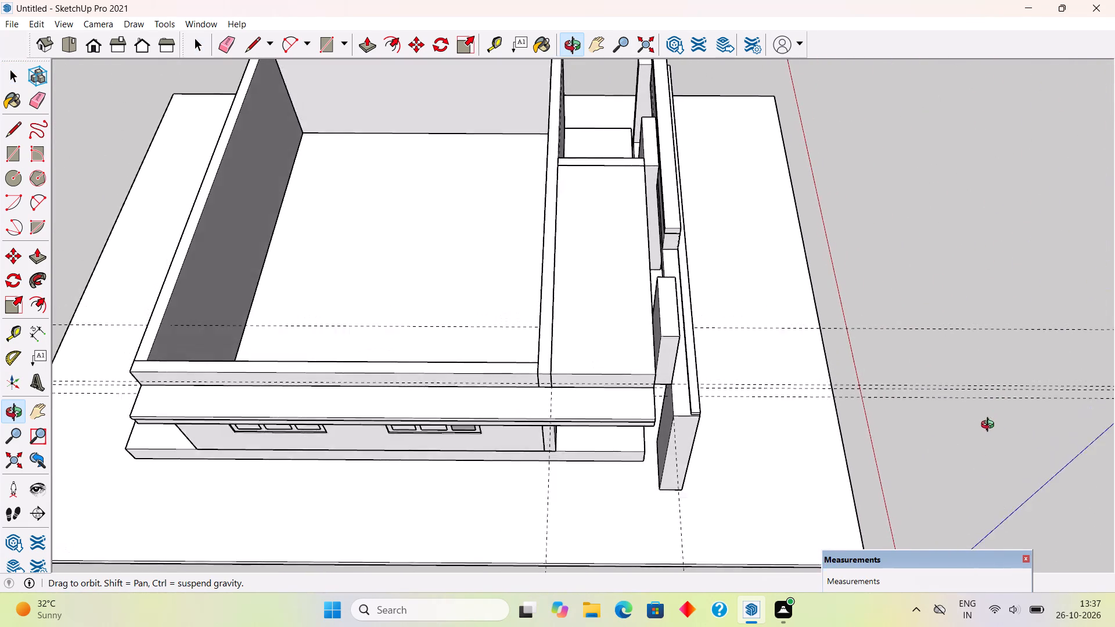
middle_click_drag(990, 426, 971, 301)
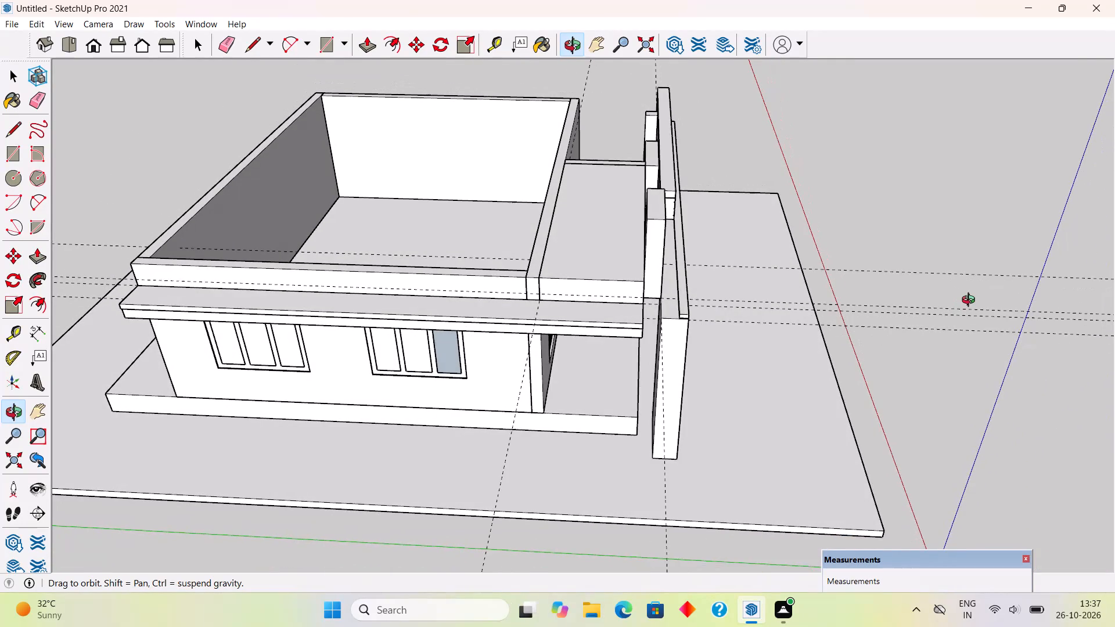
middle_click_drag(971, 301, 971, 295)
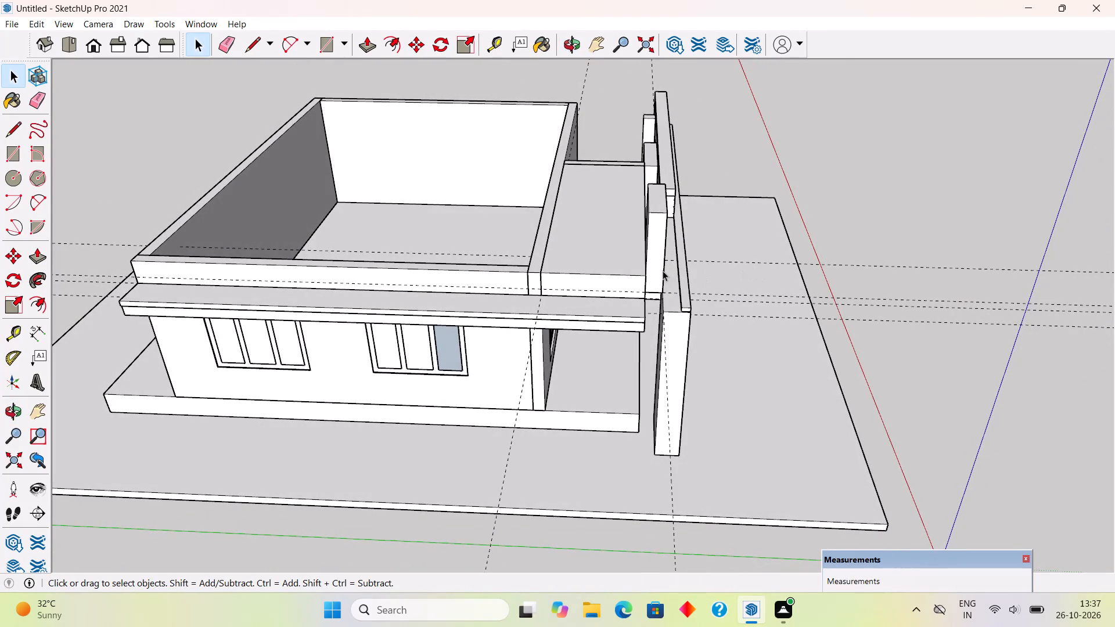
left_click(663, 271)
key("Delete")
Inside the porch roof slab group, pull the front face out 1' to meet the porch frame, and leave the group.
middle_click_drag(745, 273, 714, 290)
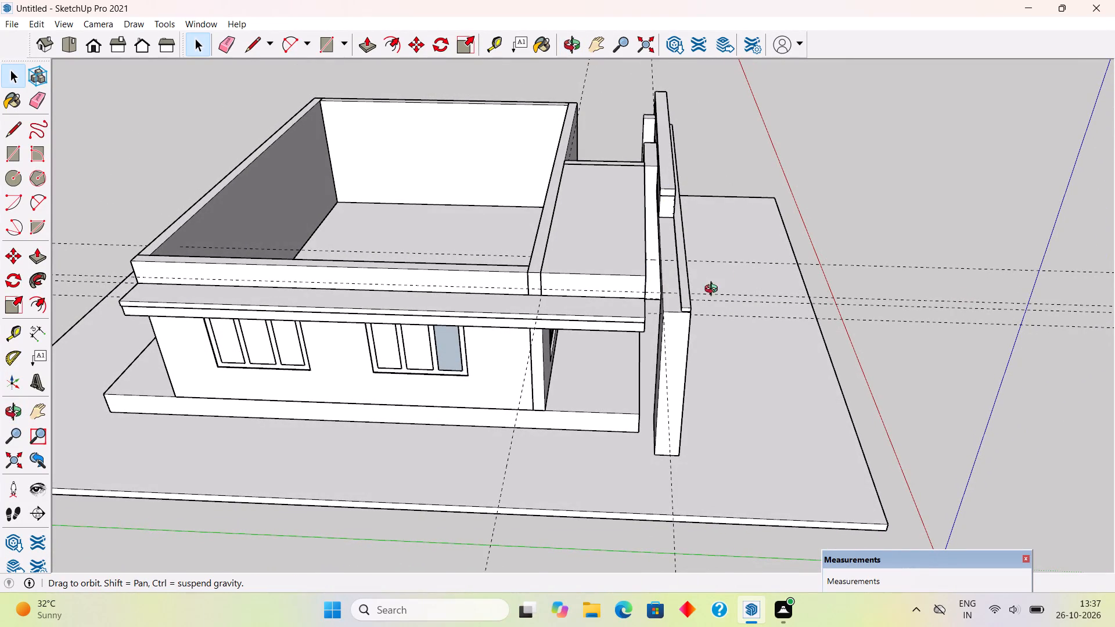
middle_click_drag(714, 290, 479, 329)
scroll(516, 310, "up", 9)
middle_click_drag(623, 305, 743, 319)
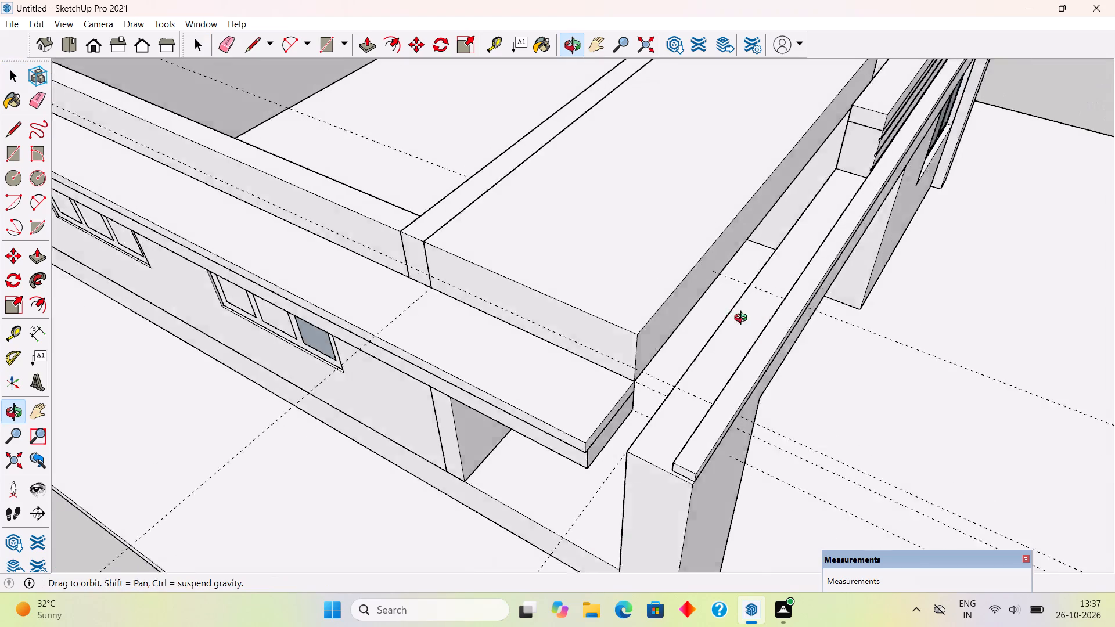
middle_click_drag(743, 319, 744, 319)
triple_click(705, 307)
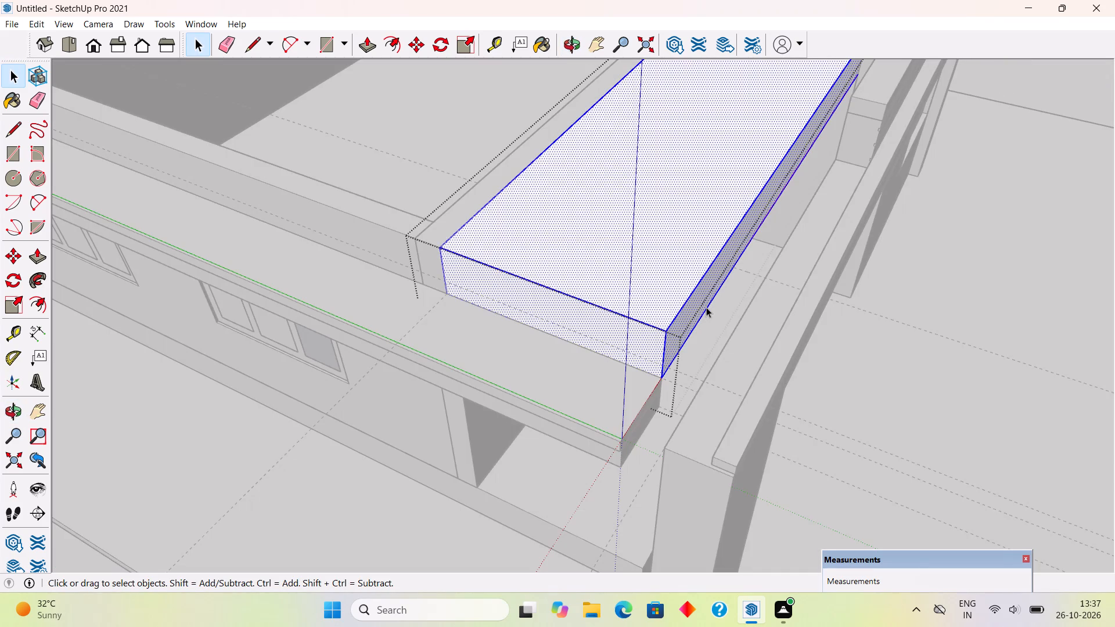
key("p")
left_click(706, 307)
left_click(715, 372)
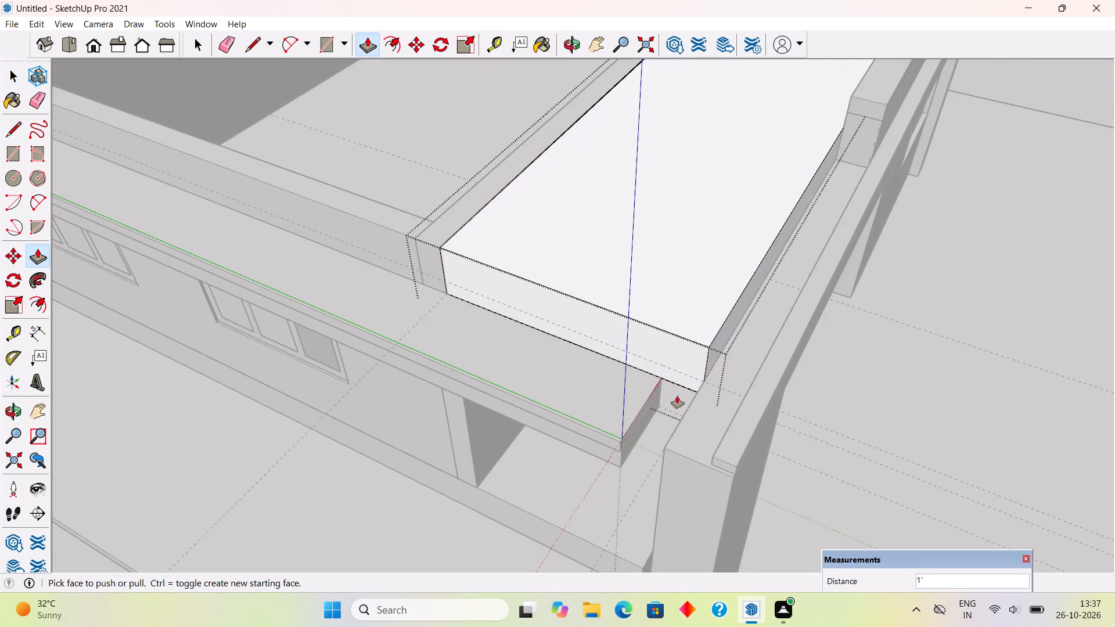
key("space")
left_click(887, 394)
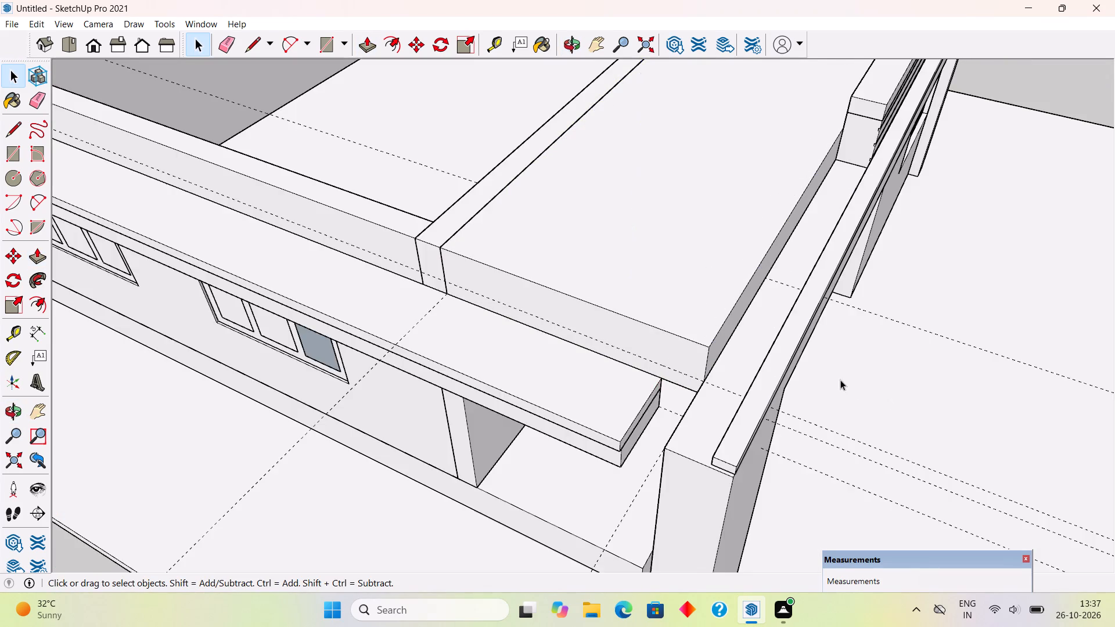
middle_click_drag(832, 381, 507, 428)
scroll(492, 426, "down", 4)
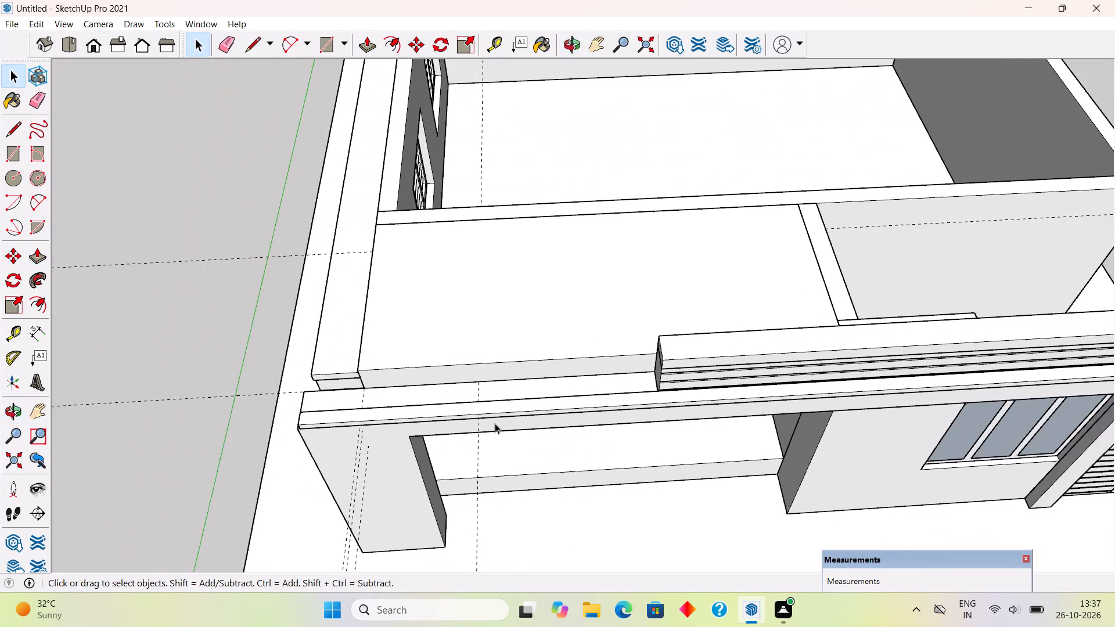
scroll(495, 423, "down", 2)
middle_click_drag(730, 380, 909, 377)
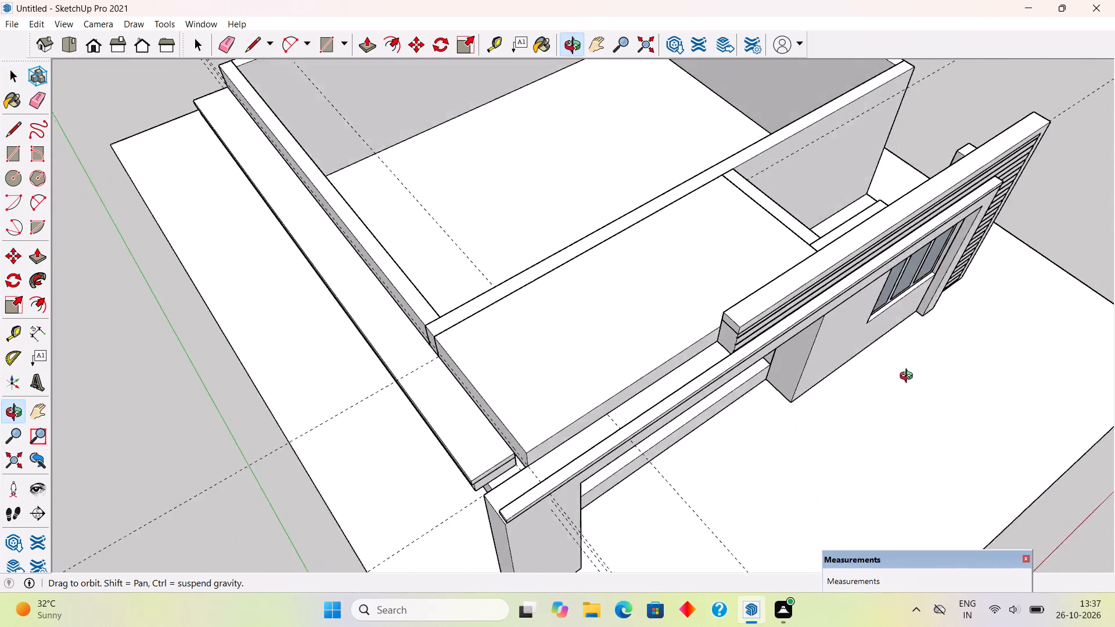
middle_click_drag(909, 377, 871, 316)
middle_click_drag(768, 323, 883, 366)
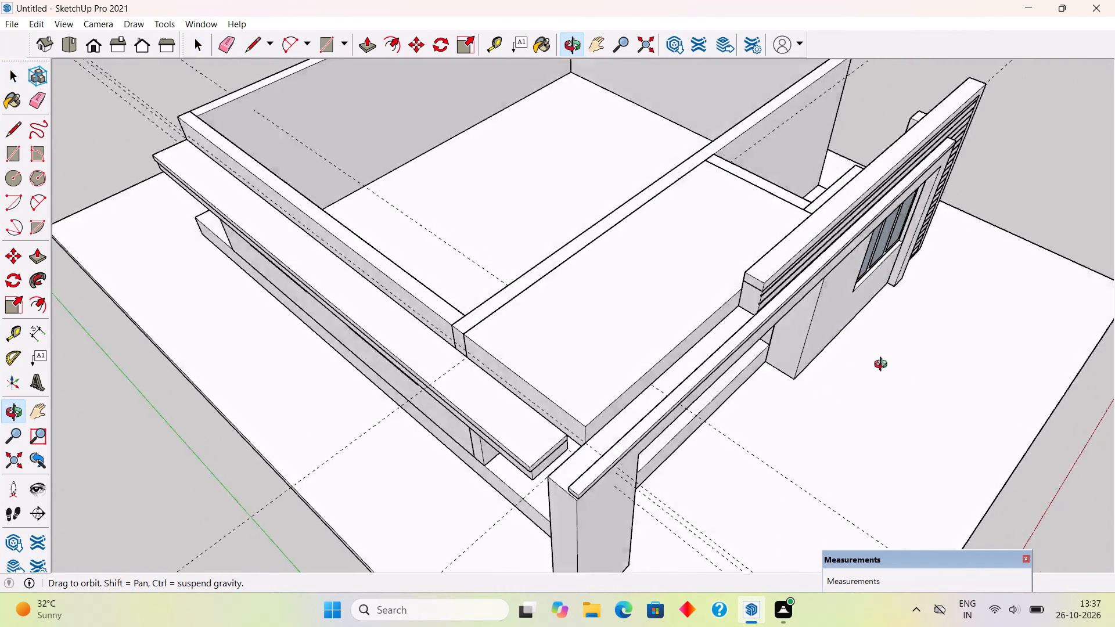
Undo the pull of the porch roof slab's front face and leave the slab group.
middle_click_drag(883, 366, 765, 348)
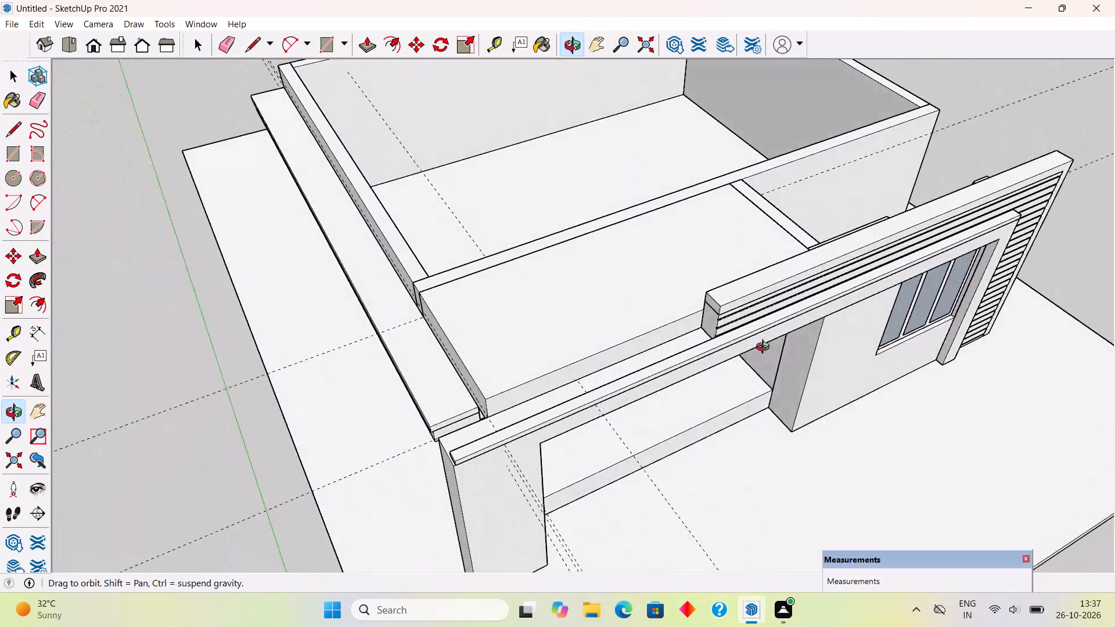
middle_click_drag(765, 348, 688, 323)
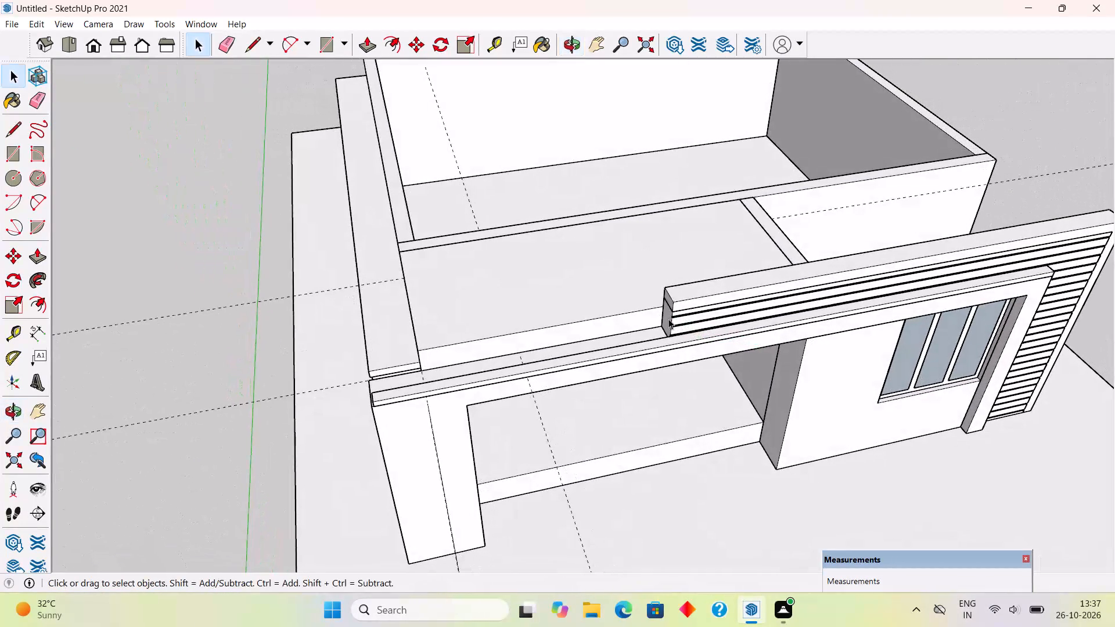
scroll(695, 347, "up", 5)
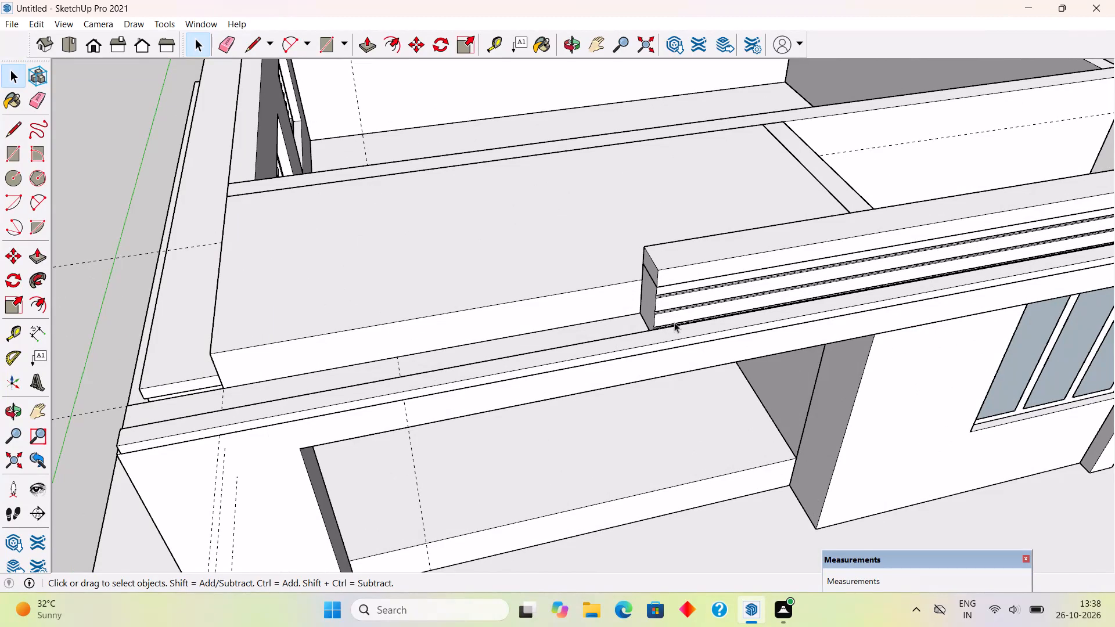
middle_click_drag(686, 303, 895, 354)
middle_click_drag(636, 341, 670, 355)
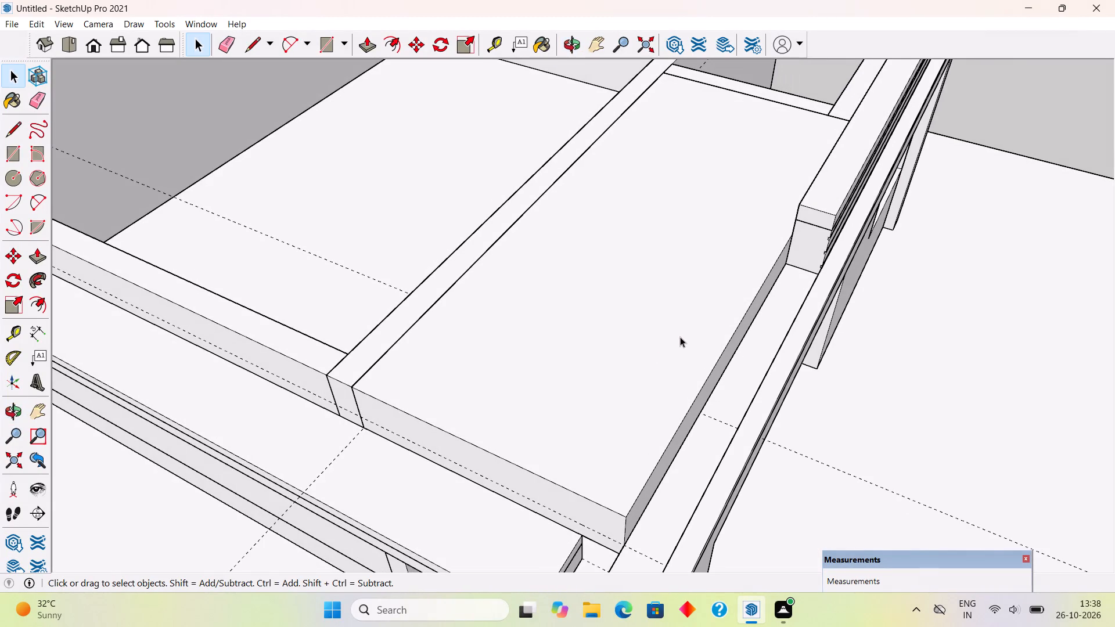
key("ctrl+z")
key("ctrl+z")
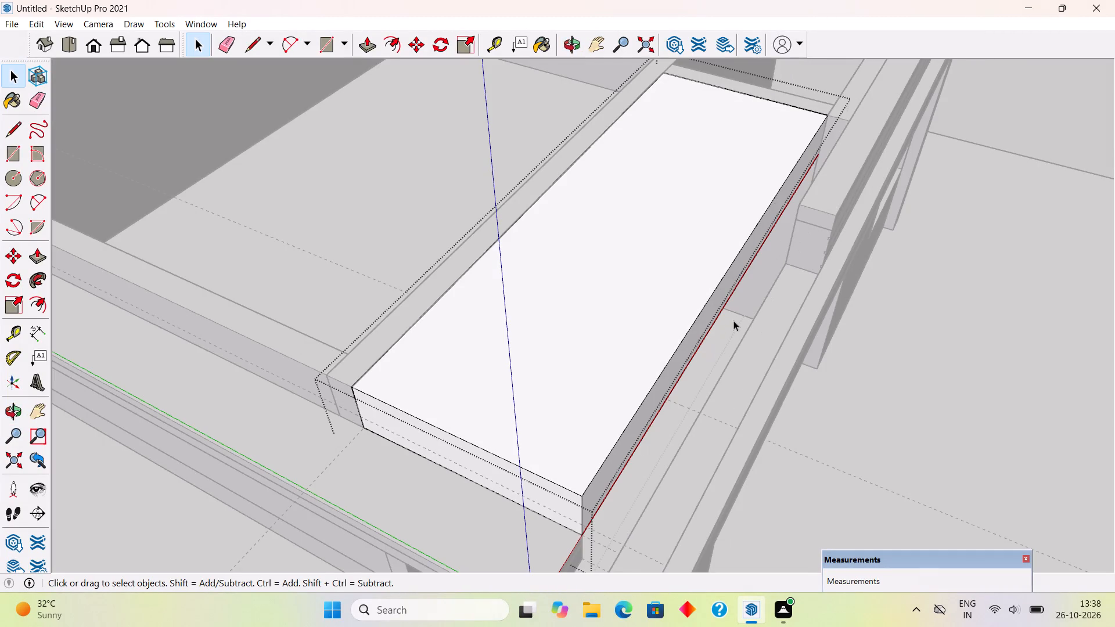
left_click(961, 389)
Inside the porch frame group, pull the rear face out 4" towards the house, and leave the group.
middle_click_drag(821, 300, 892, 278)
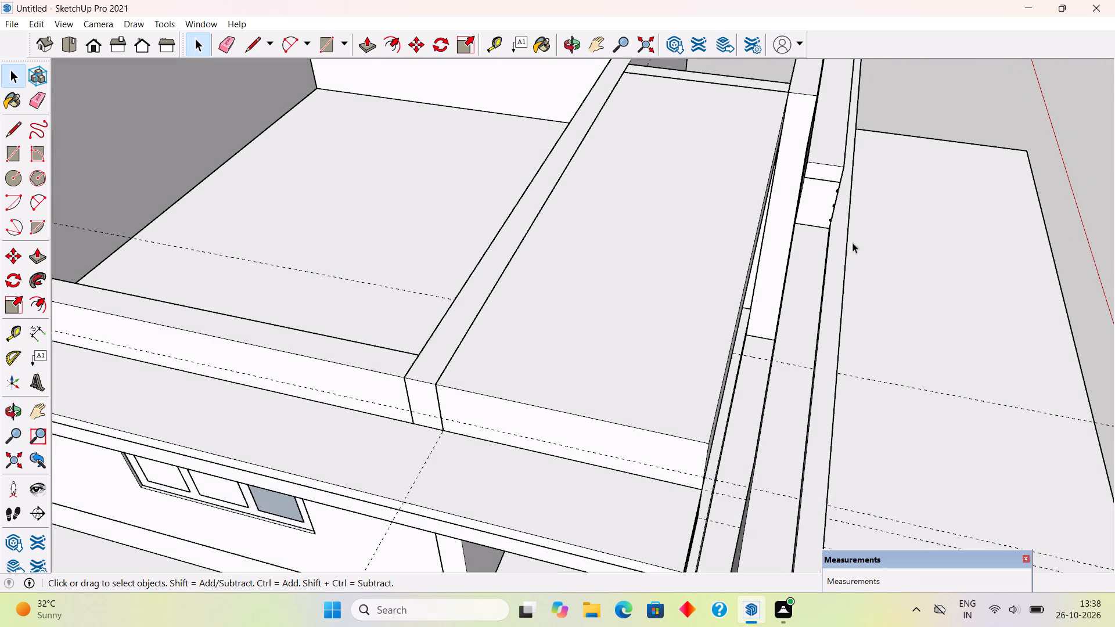
middle_click_drag(836, 272, 864, 194)
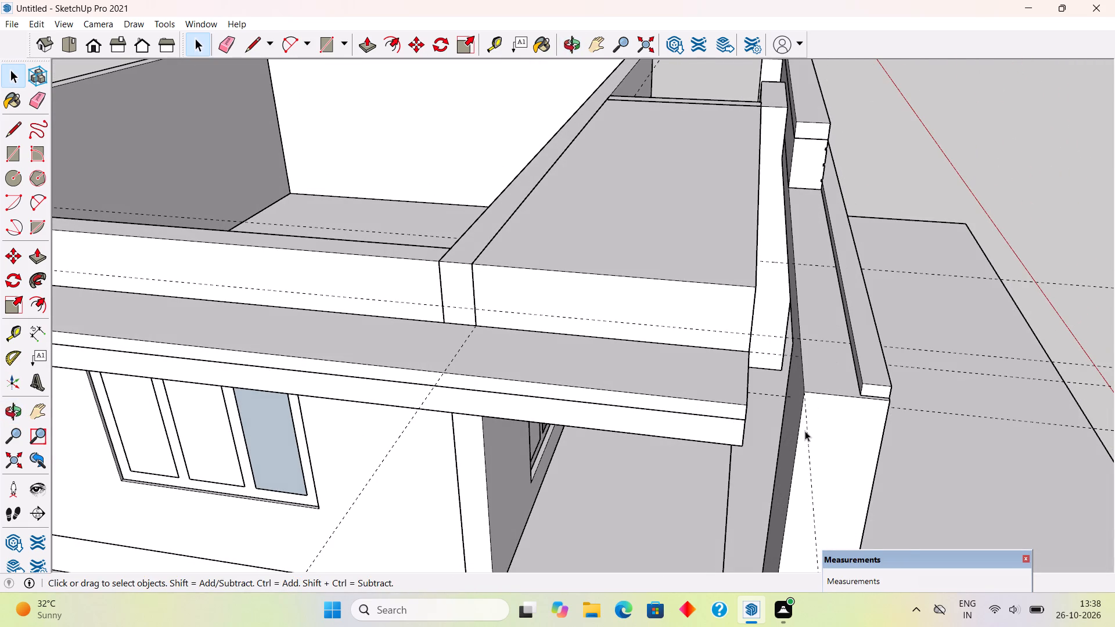
scroll(805, 431, "up", 5)
left_click(785, 405)
triple_click(784, 404)
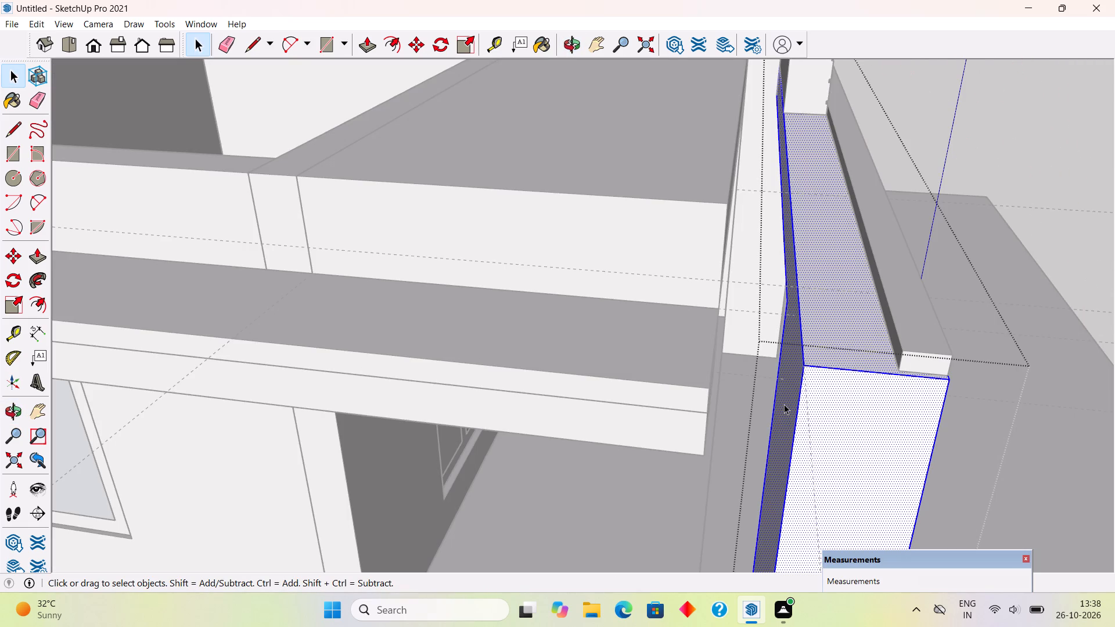
key("p")
left_click(784, 404)
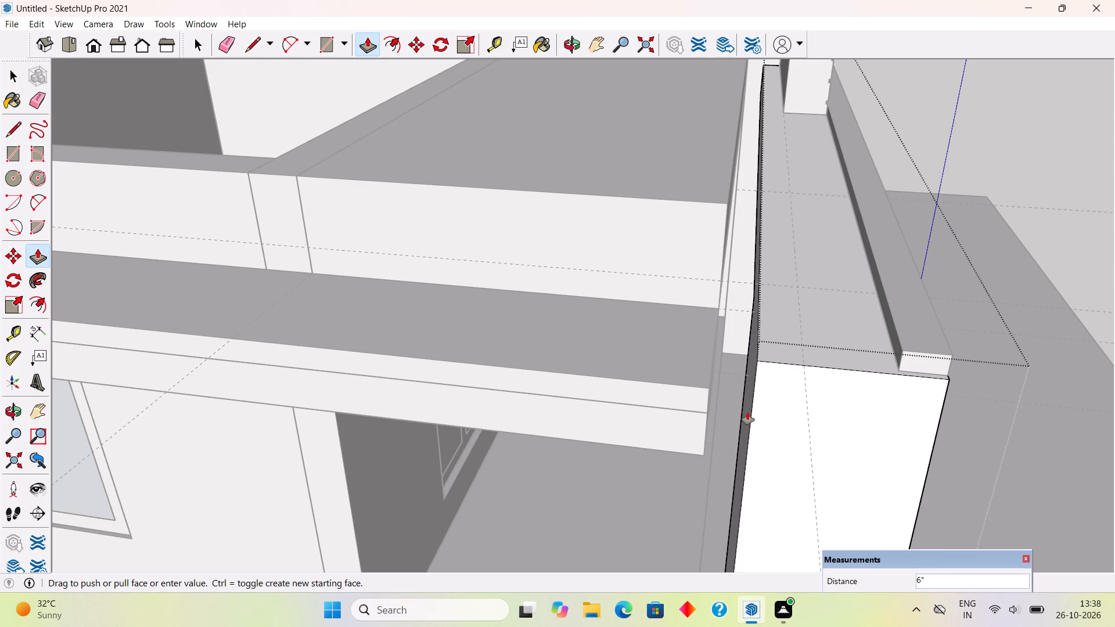
type("4\"")
key("Return")
key("space")
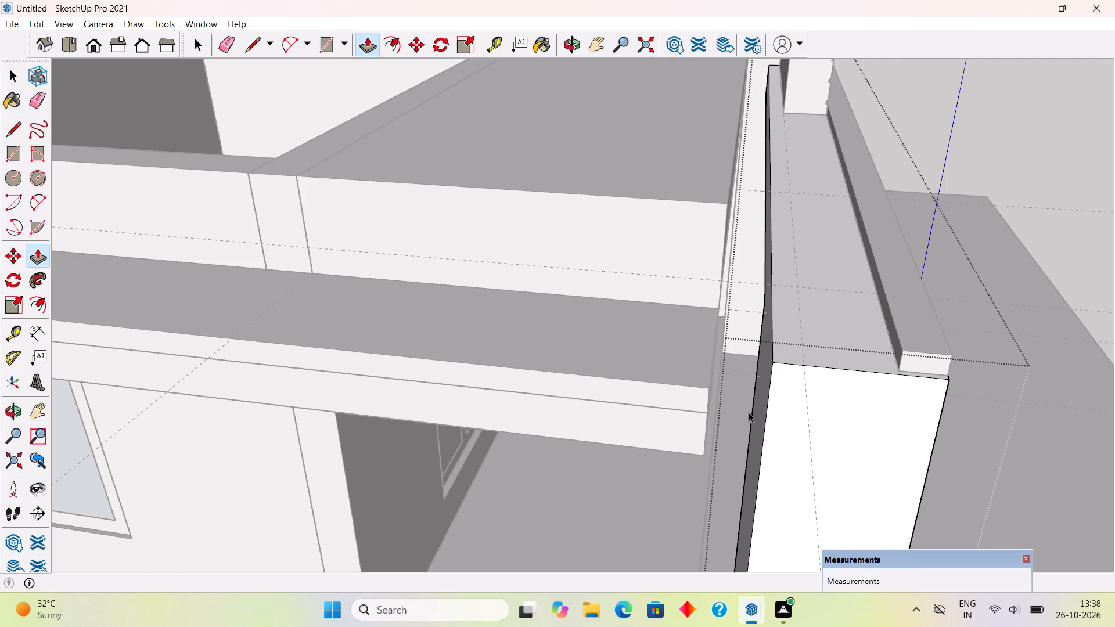
left_click(1031, 127)
Move the slatted wall back 4" from its bottom rear corner to the porch frame's new rear edge.
middle_click_drag(931, 255, 852, 254)
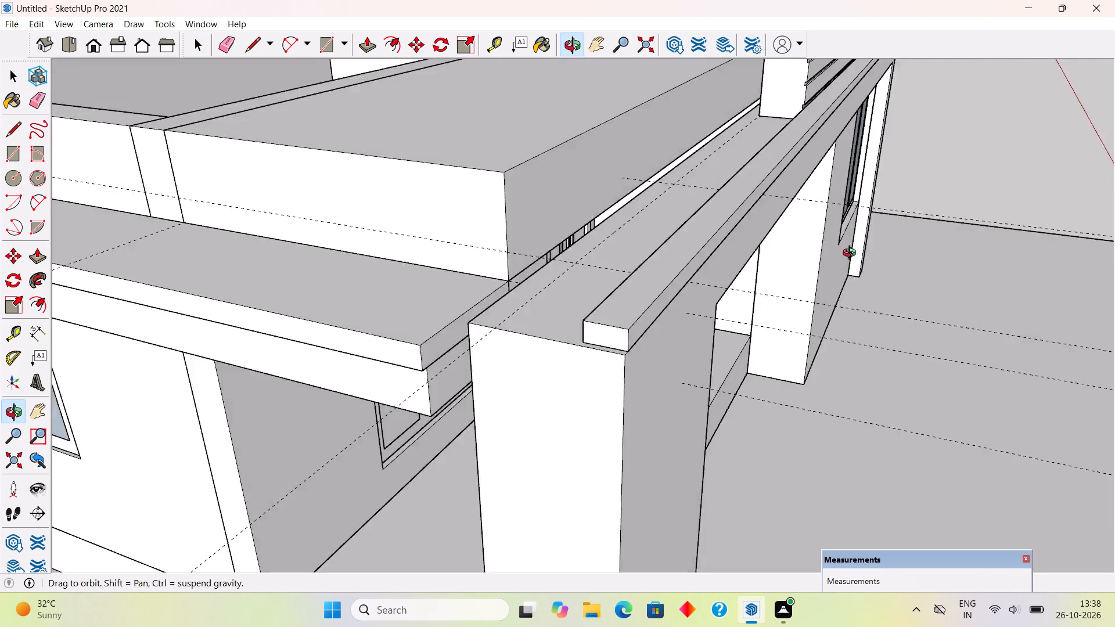
middle_click_drag(852, 254, 843, 264)
scroll(841, 265, "down", 3)
middle_click_drag(816, 271, 602, 296)
left_click(736, 210)
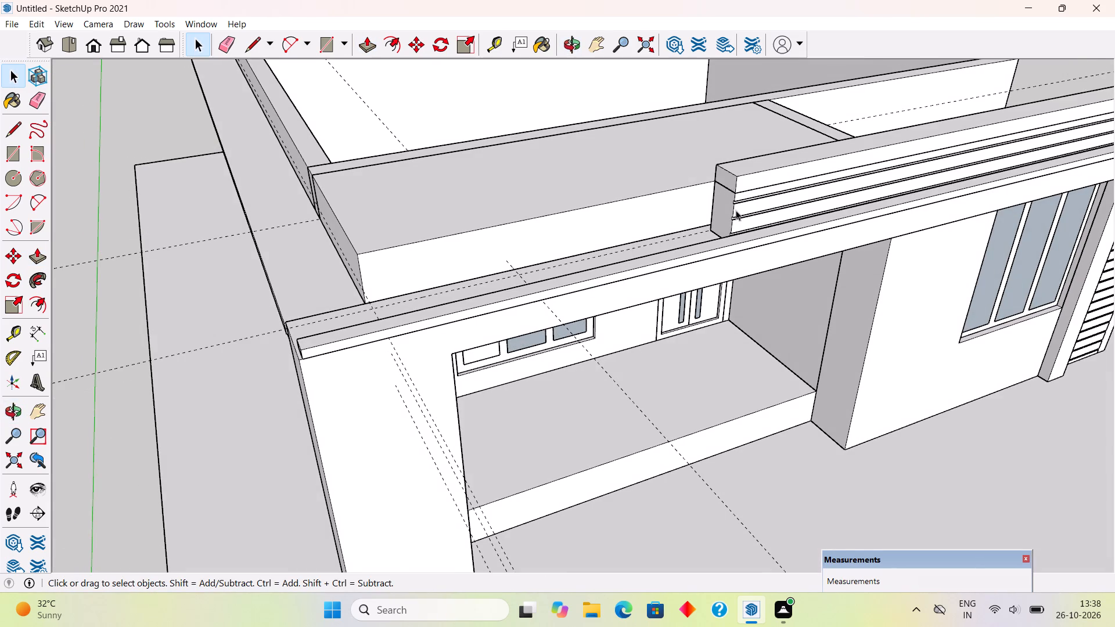
left_click(731, 164, "ctrl")
scroll(697, 243, "up", 6, "ctrl")
middle_click_drag(712, 239, 843, 300, "ctrl")
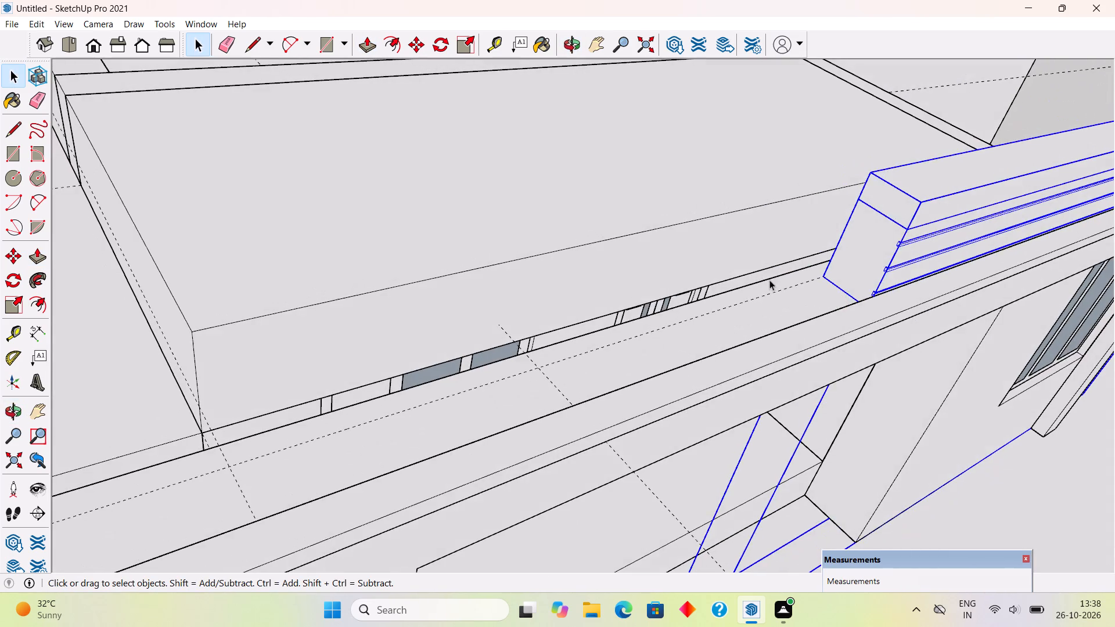
scroll(579, 268, "down", 4)
middle_click_drag(351, 313, 540, 359)
scroll(789, 196, "up", 3)
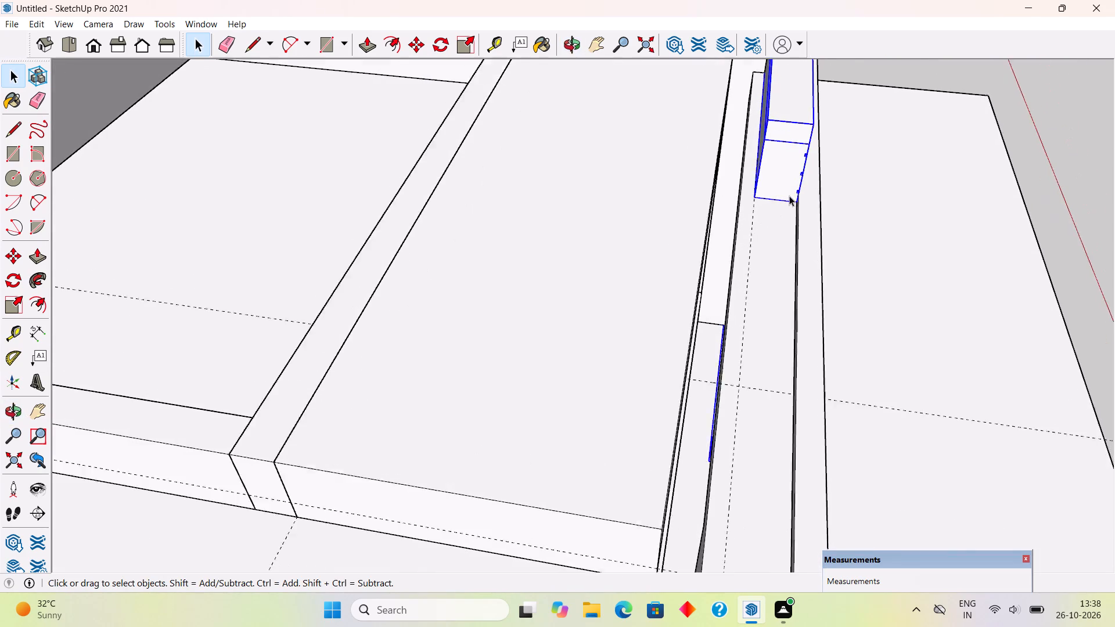
scroll(789, 196, "up", 8)
key("m")
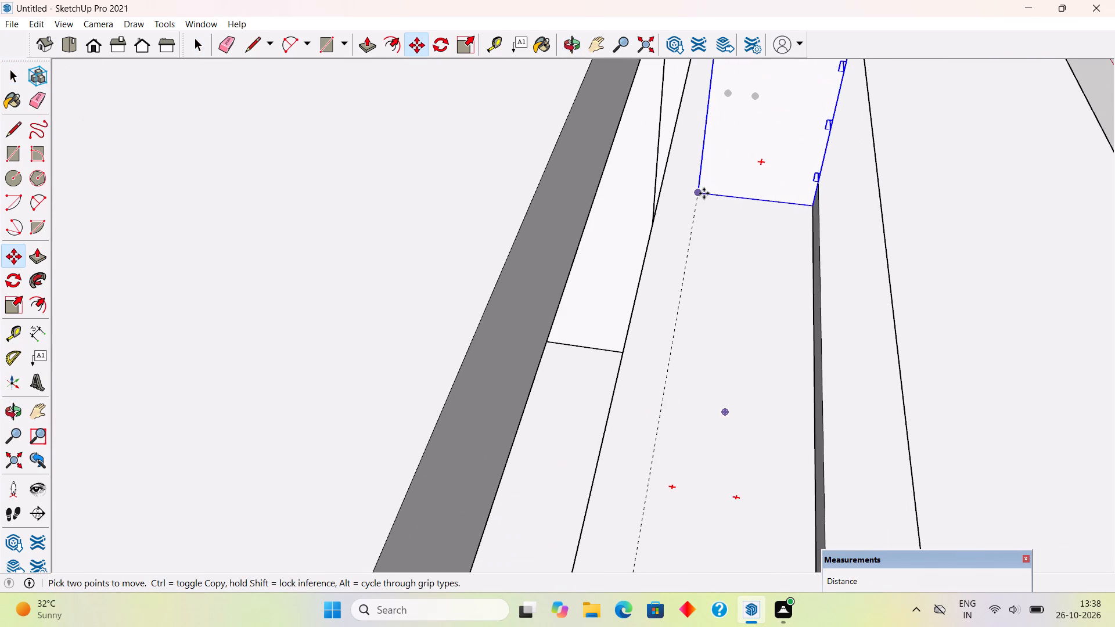
left_click(696, 194)
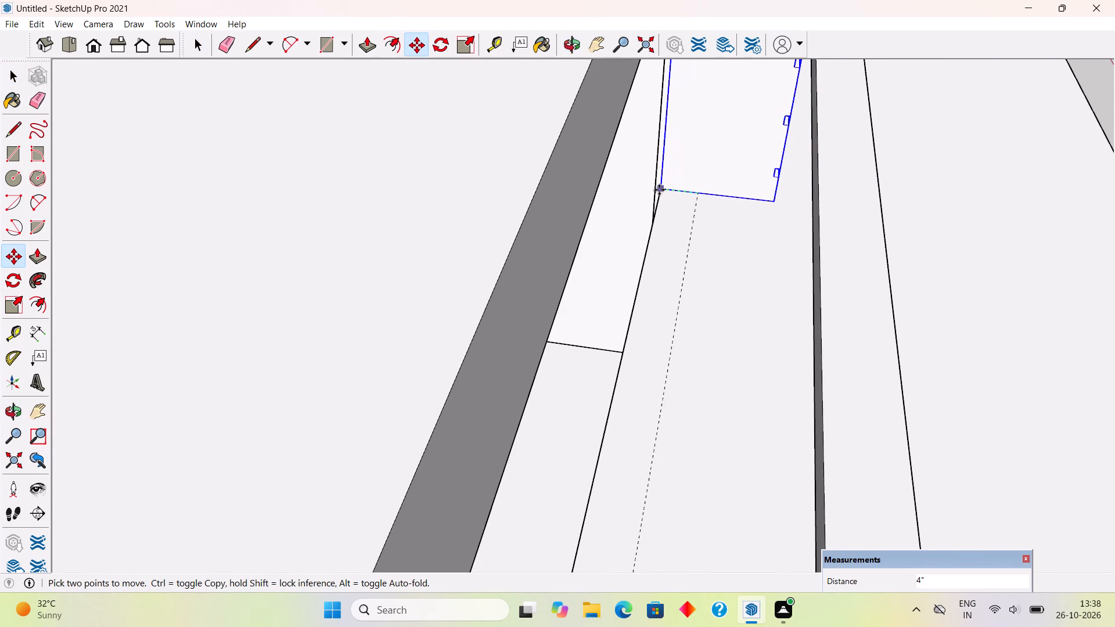
left_click(661, 189)
scroll(682, 204, "down", 5)
key("space")
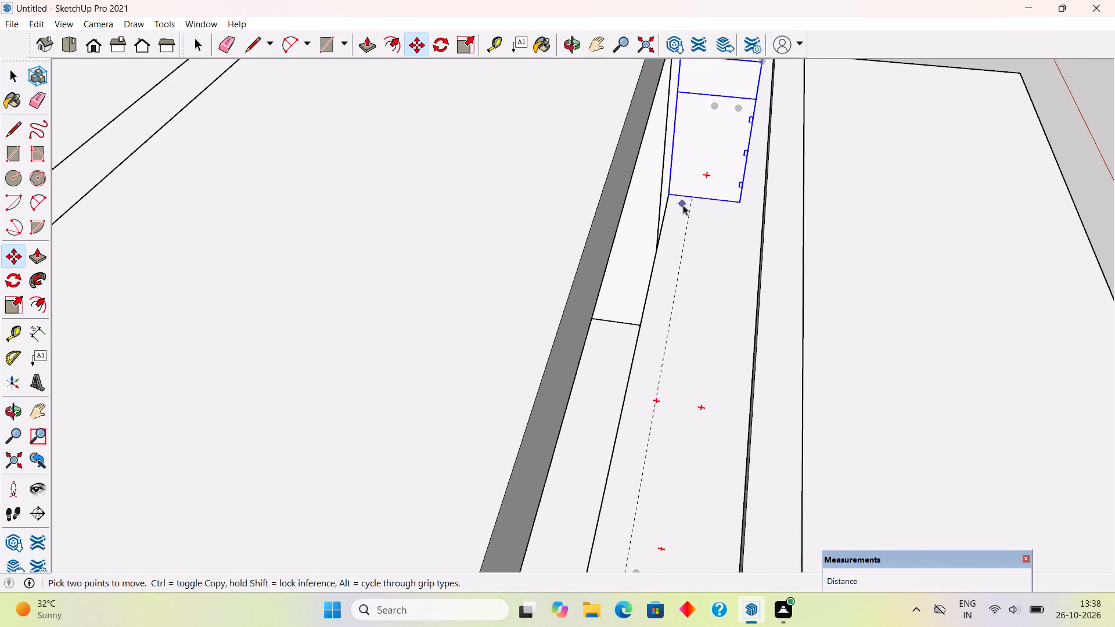
left_click(1046, 122)
Inside the porch roof slab group, pull the front face out to the back of the slatted wall, and leave the group.
scroll(931, 312, "down", 8)
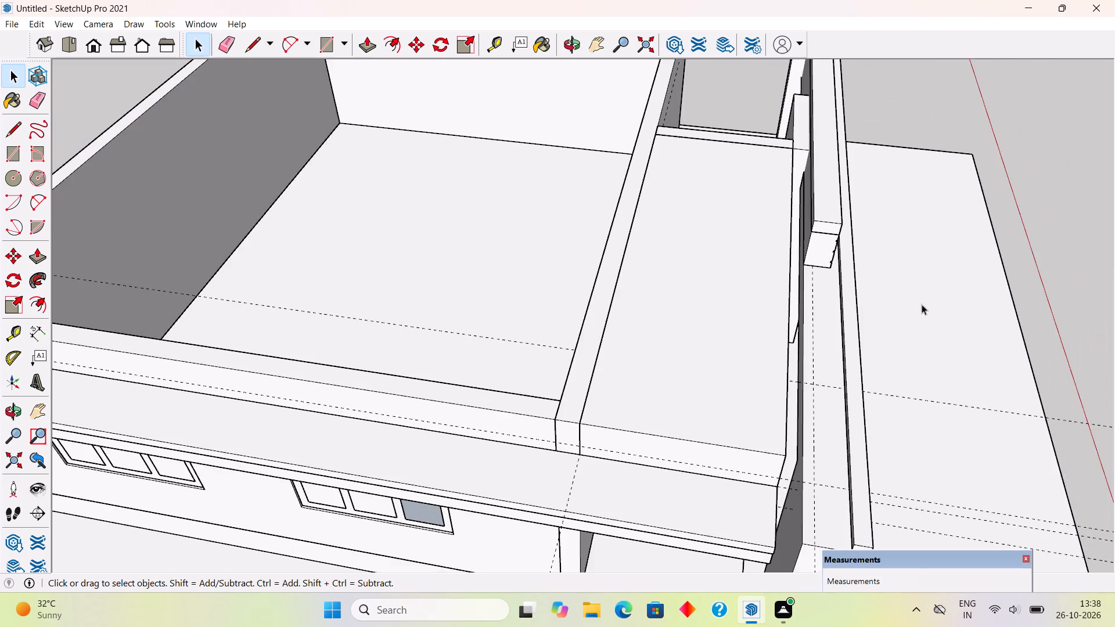
middle_click_drag(919, 304, 760, 357)
scroll(761, 361, "up", 3)
triple_click(760, 349)
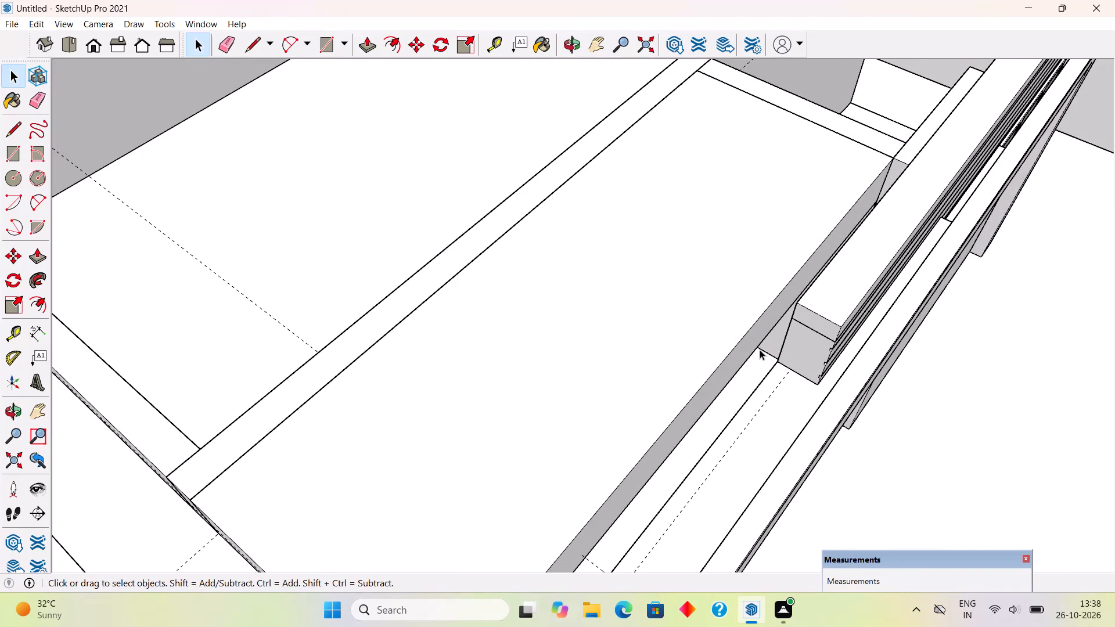
left_click(750, 354)
triple_click(733, 351)
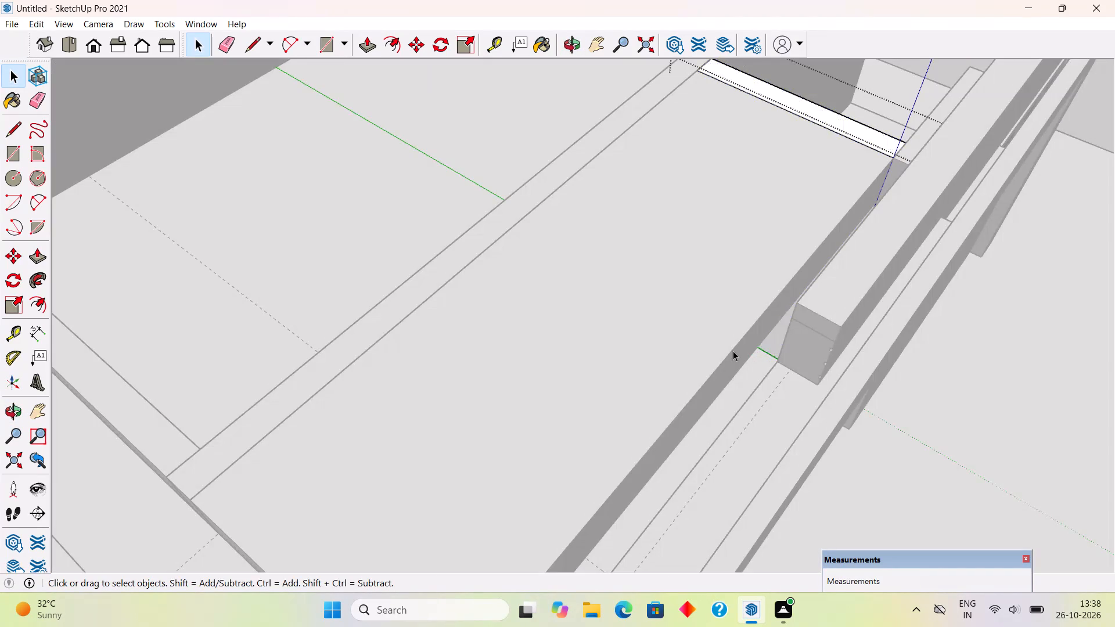
key("p")
left_click(747, 347)
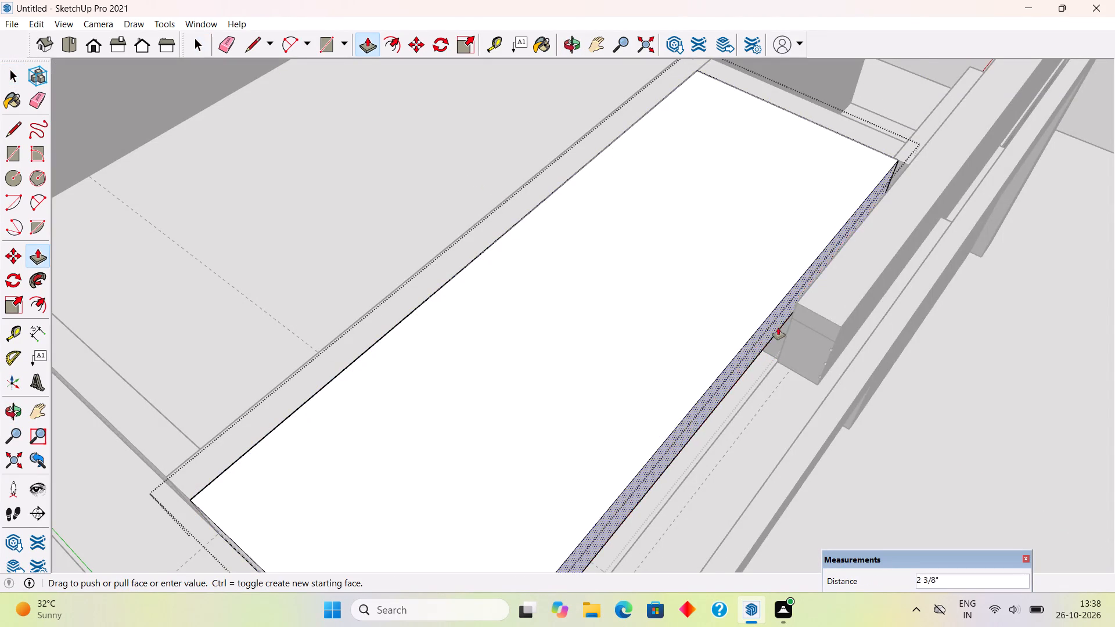
left_click(804, 307)
key("space")
scroll(804, 307, "down", 6)
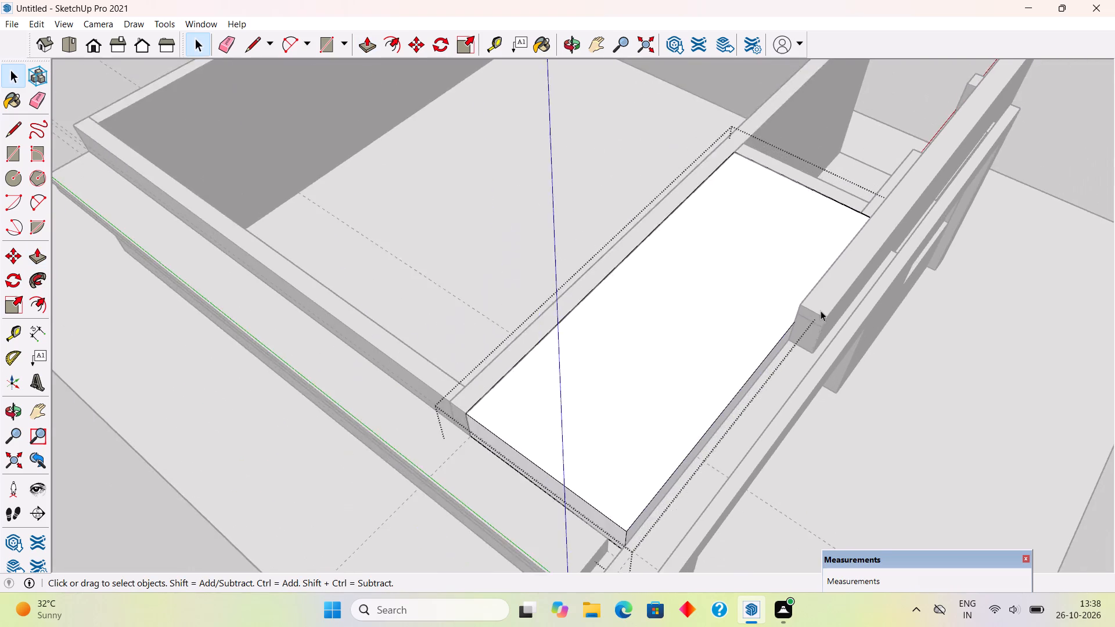
scroll(821, 311, "down", 7)
left_click(1114, 201)
left_click(982, 199)
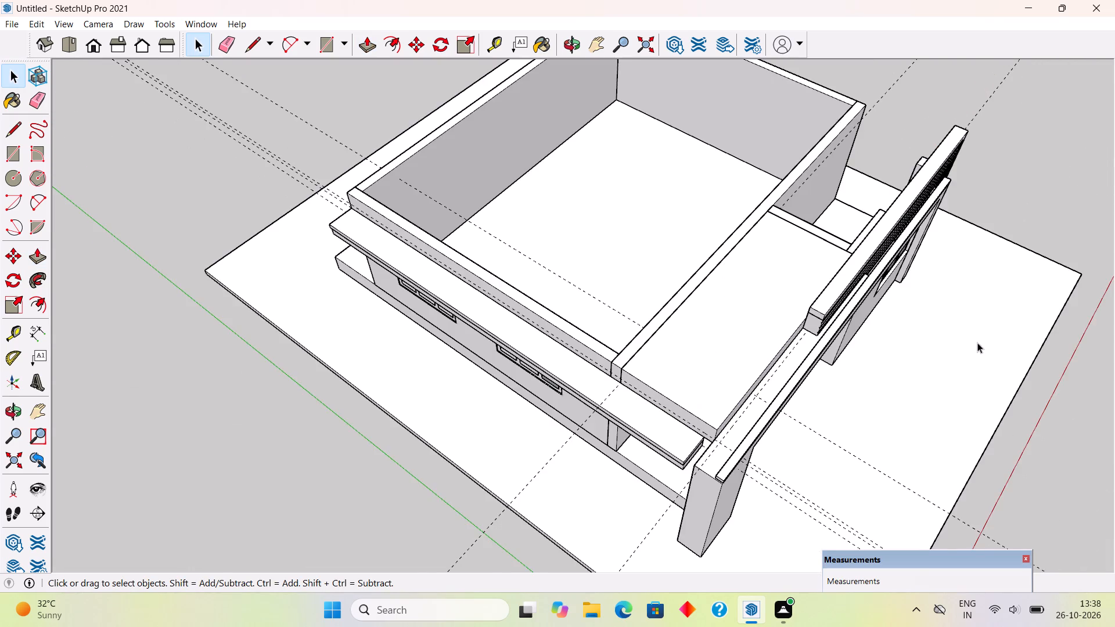
Examine the front facade and the fit between porch frame, window wall and slatted wall from several angles.
middle_click_drag(945, 313, 818, 203)
middle_click_drag(746, 313, 657, 175)
middle_click_drag(771, 250, 596, 233)
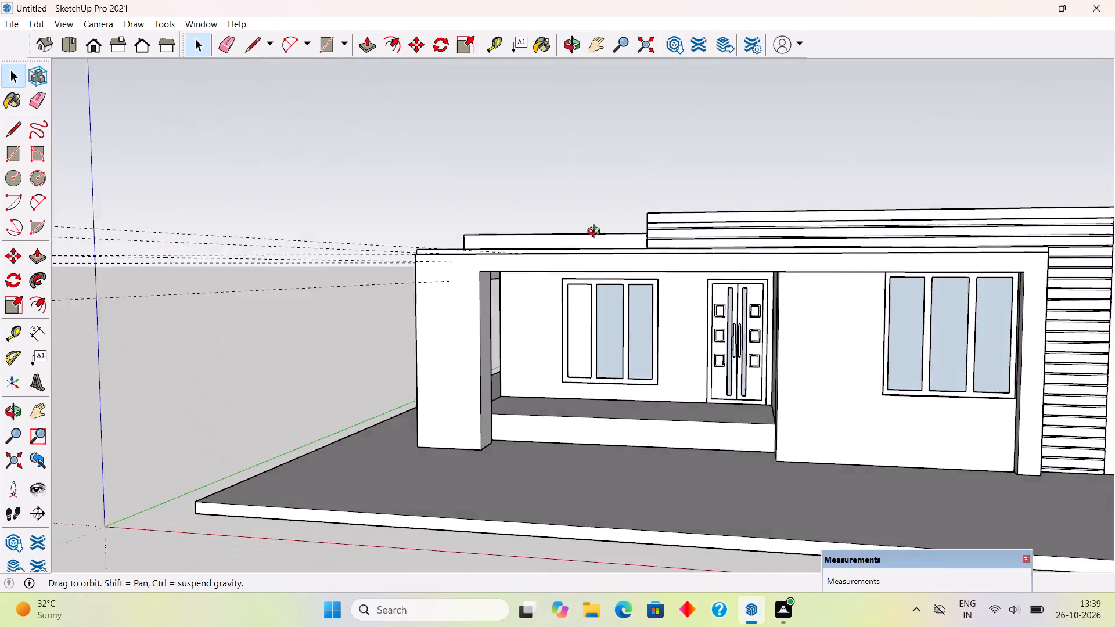
middle_click_drag(596, 233, 660, 461)
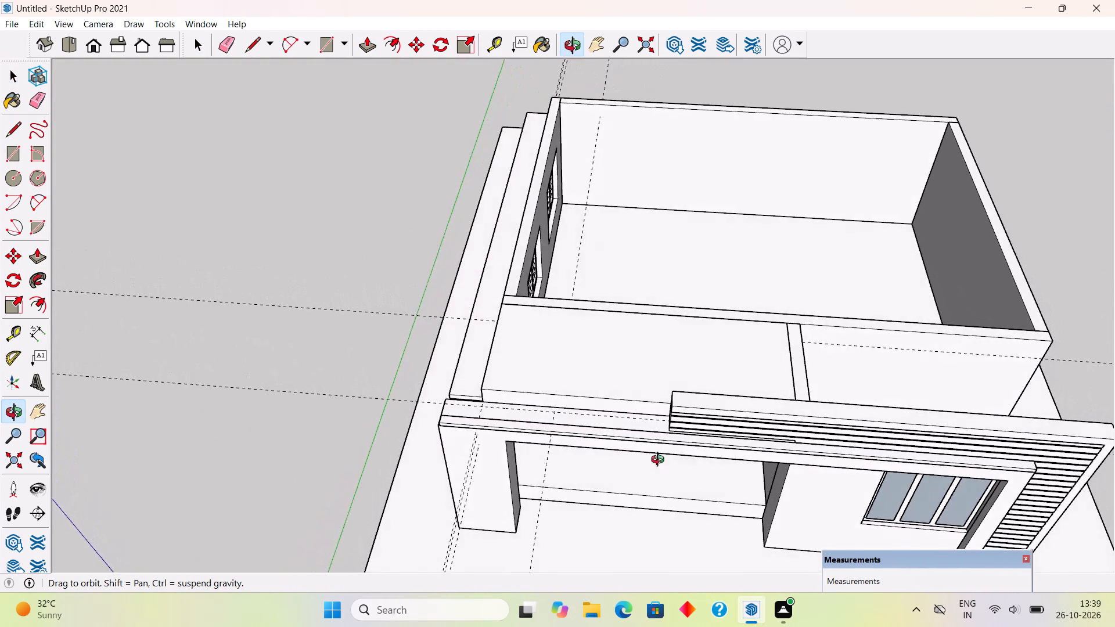
middle_click_drag(660, 461, 370, 274)
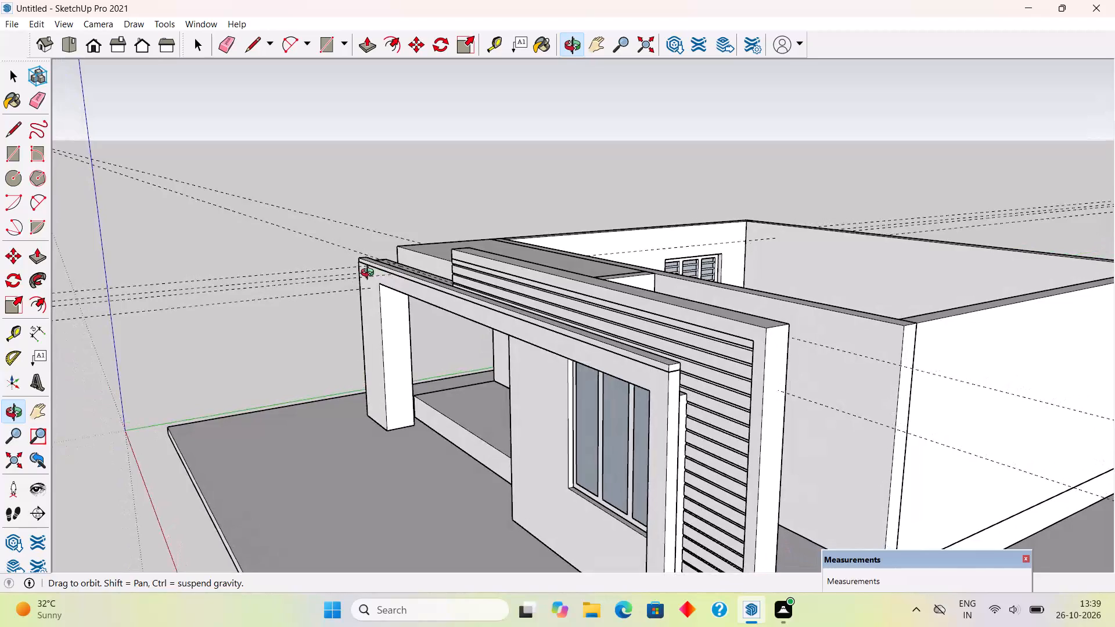
middle_click_drag(370, 274, 369, 215)
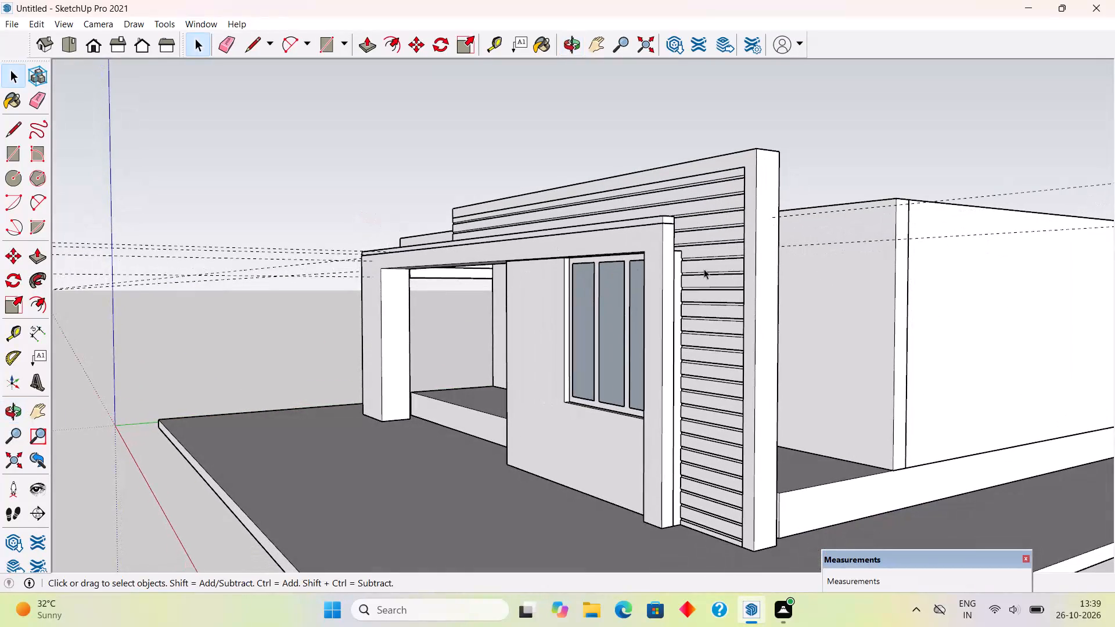
scroll(679, 294, "up", 5)
middle_click_drag(678, 296, 556, 390)
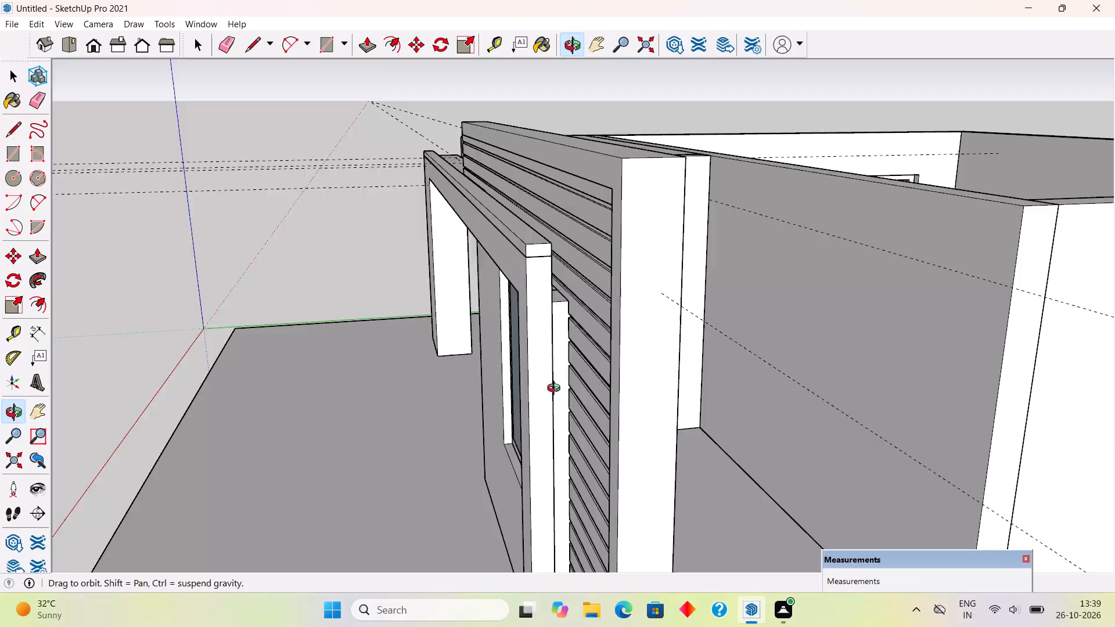
middle_click_drag(556, 390, 612, 391)
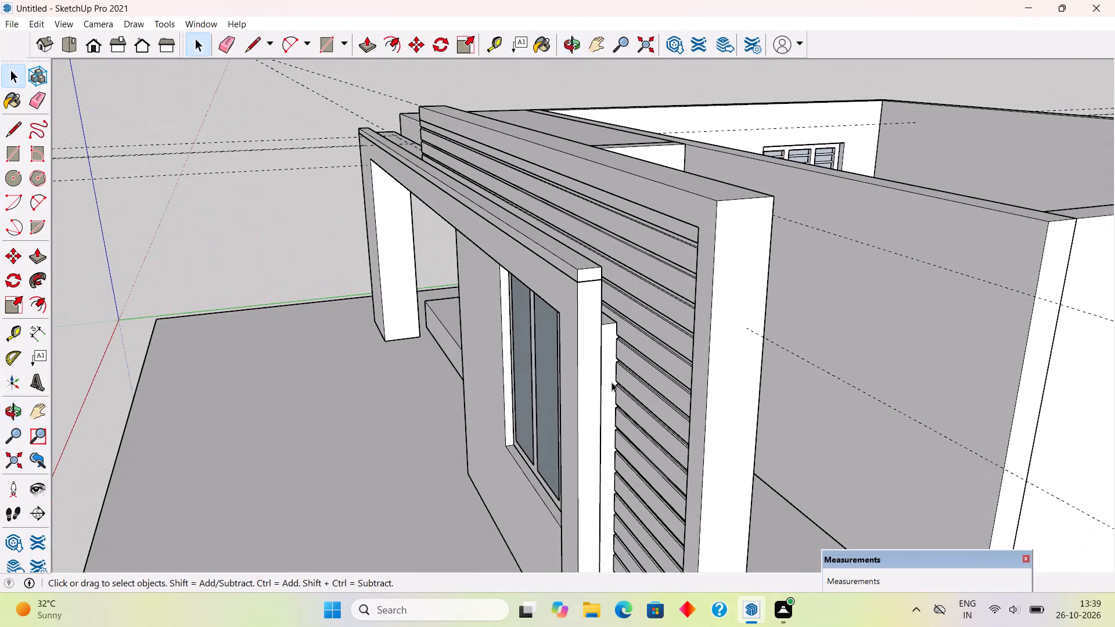
Inside the porch frame group, pull the rear face of the pier beside the slats out 4" to meet the slatted wall.
middle_click_drag(616, 298, 538, 340)
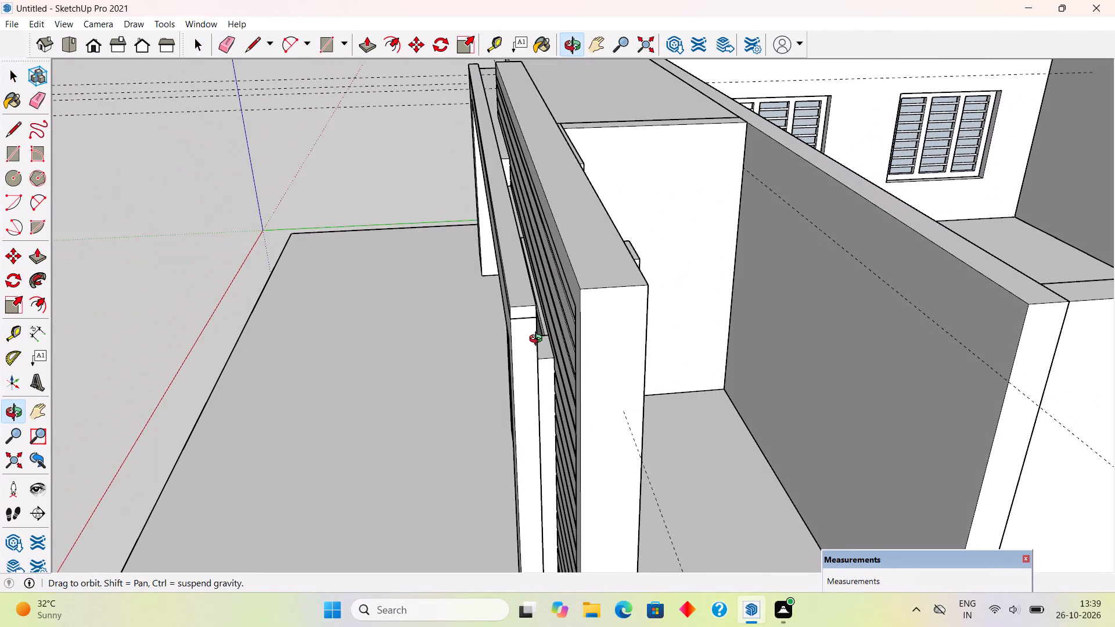
middle_click_drag(538, 340, 538, 340)
scroll(538, 340, "up", 16)
middle_click_drag(528, 341, 492, 341)
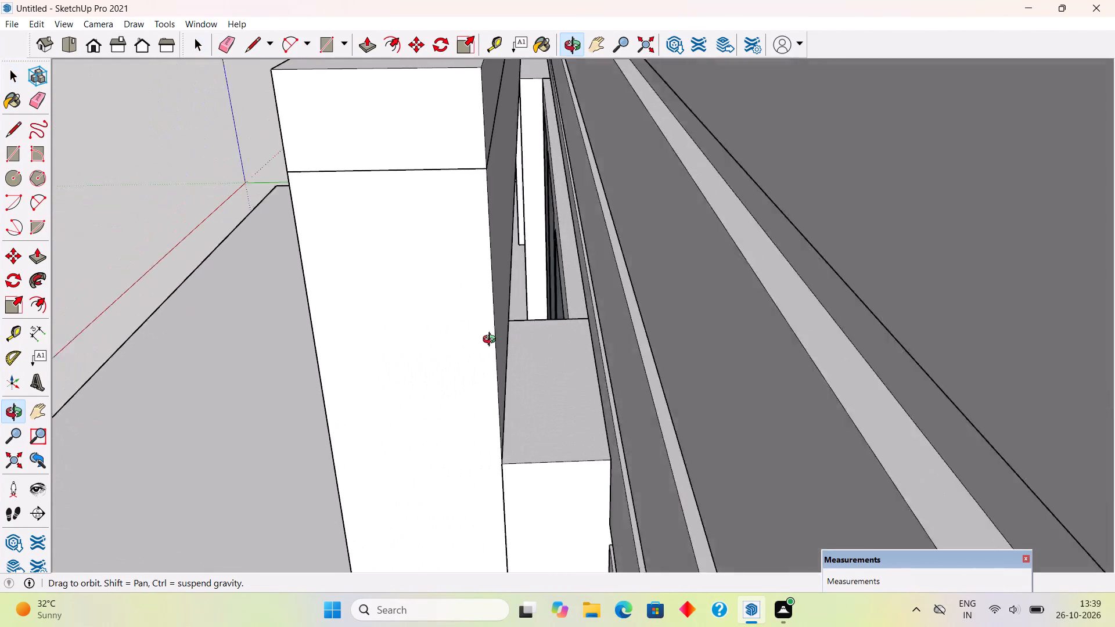
middle_click_drag(492, 341, 490, 341)
left_click(494, 284)
triple_click(494, 284)
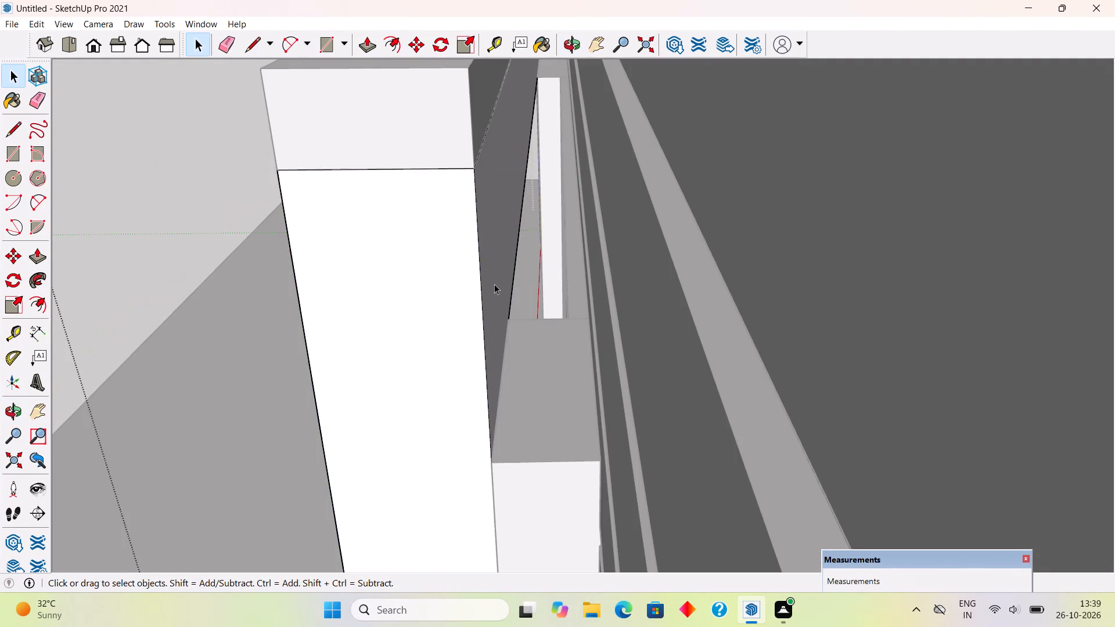
left_click(494, 284)
key("p")
left_click(494, 284)
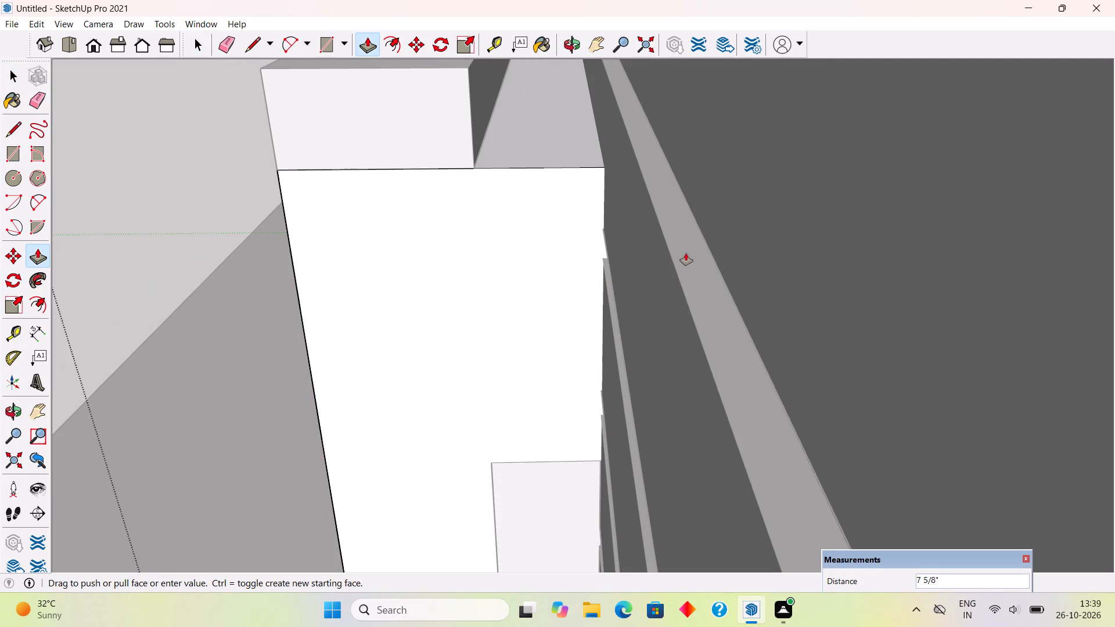
left_click(614, 341)
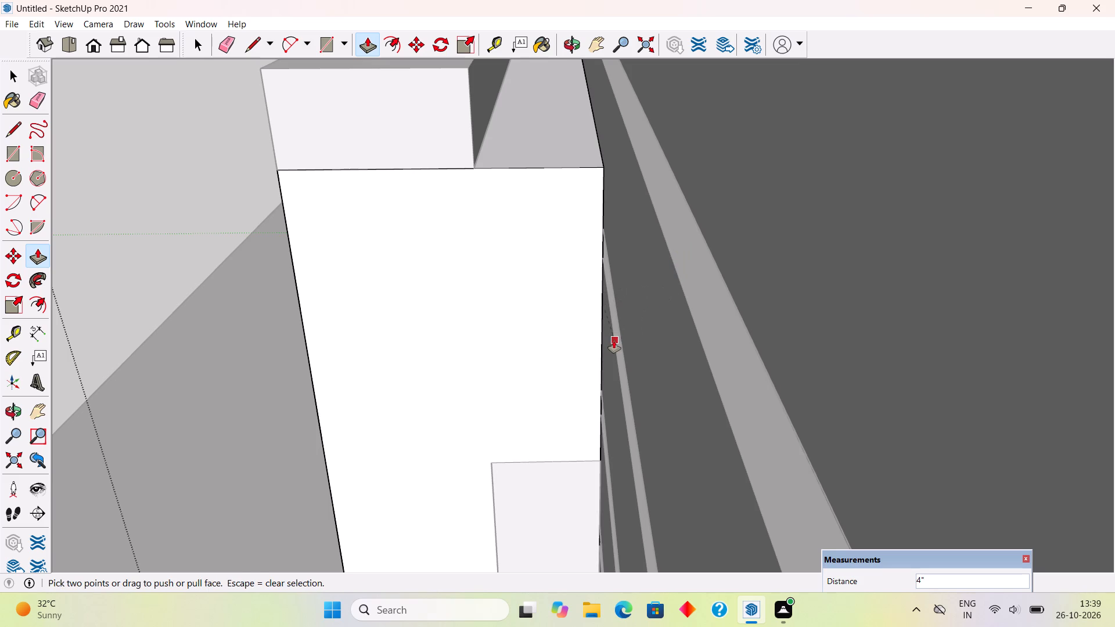
scroll(606, 320, "down", 7)
middle_click_drag(627, 320, 726, 205)
scroll(726, 205, "down", 20)
key("space")
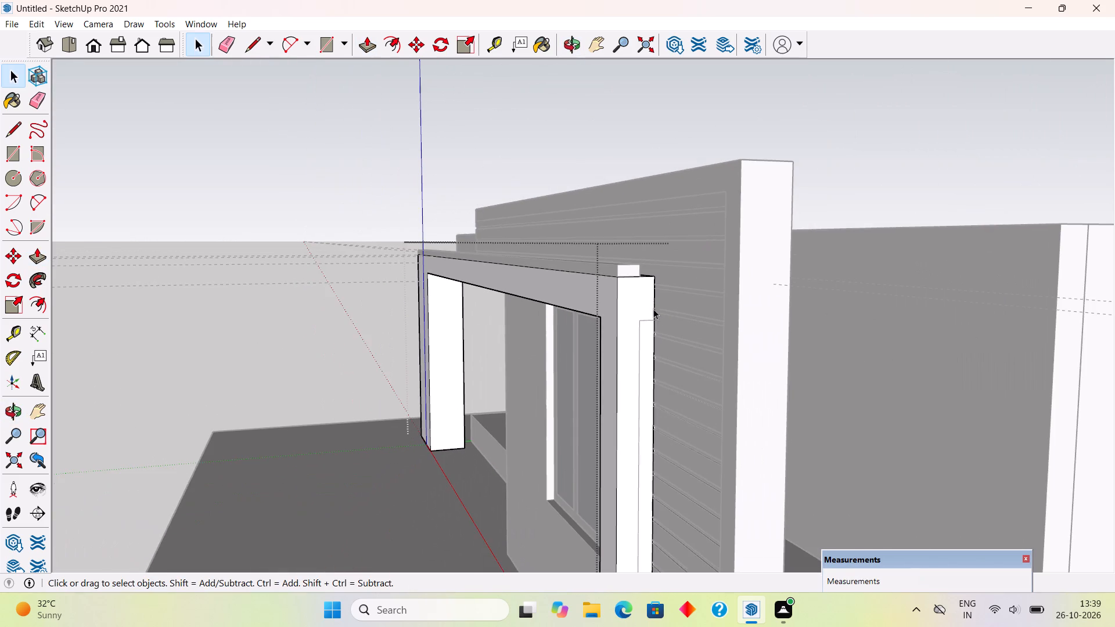
Pull the outer end face of the porch frame's pier beside the slats out 2", and leave the group.
middle_click_drag(633, 315, 663, 270)
left_click(661, 280)
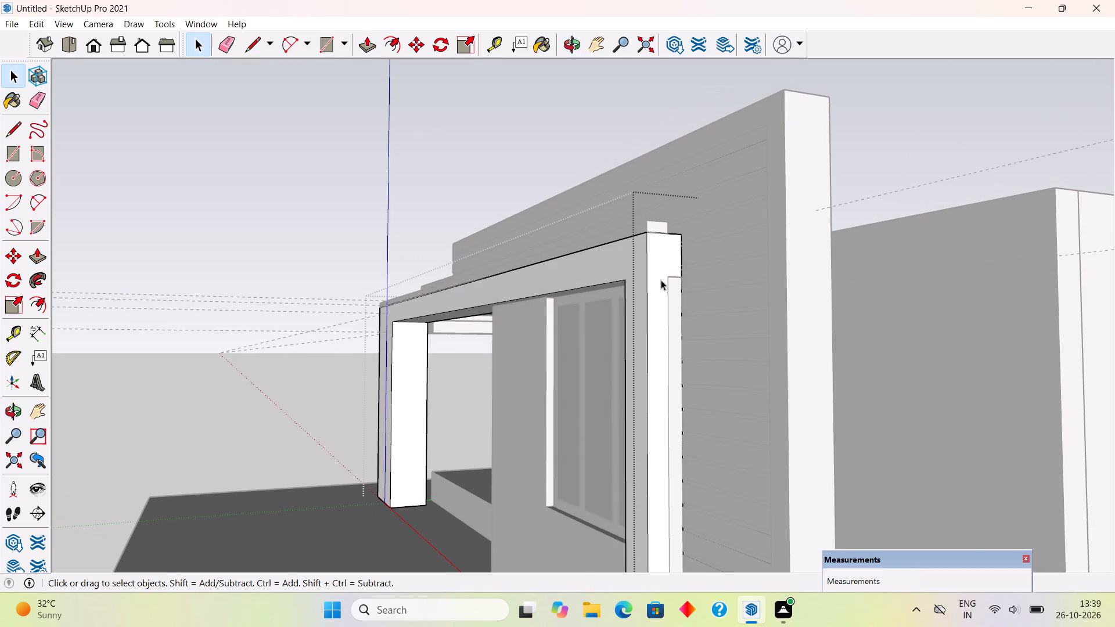
key("p")
left_click(661, 280)
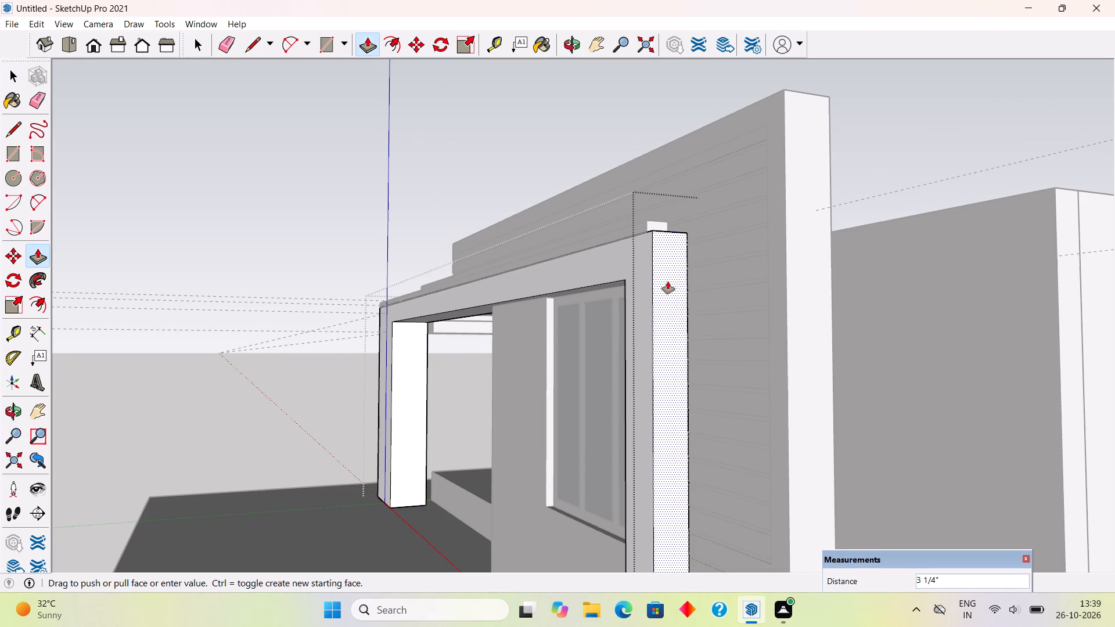
type("2\"")
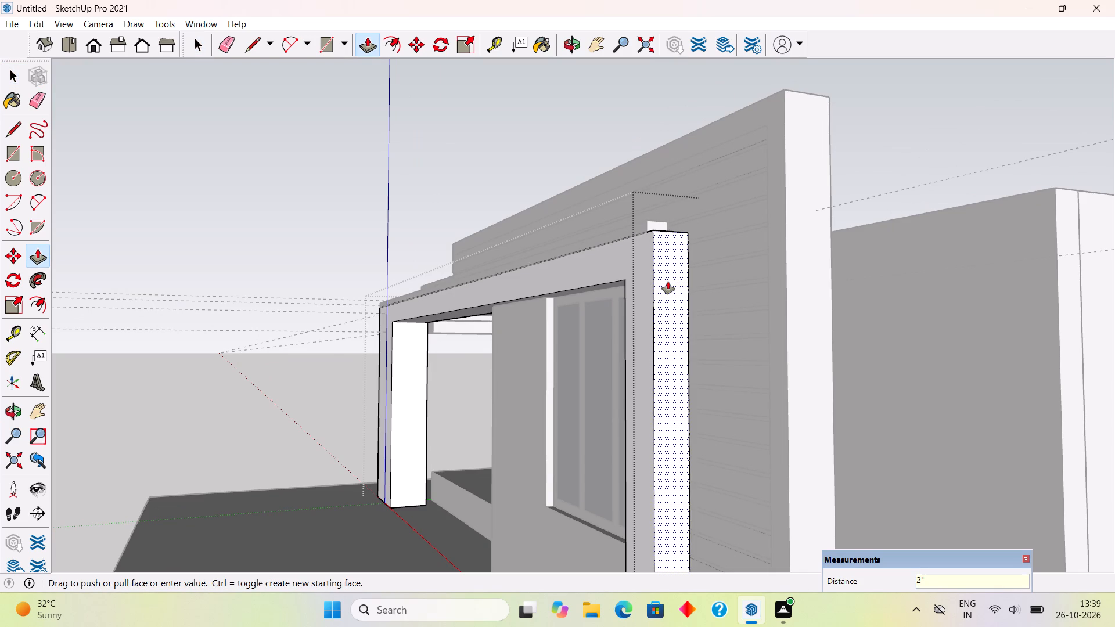
key("Return")
key("space")
middle_click_drag(660, 275, 649, 430)
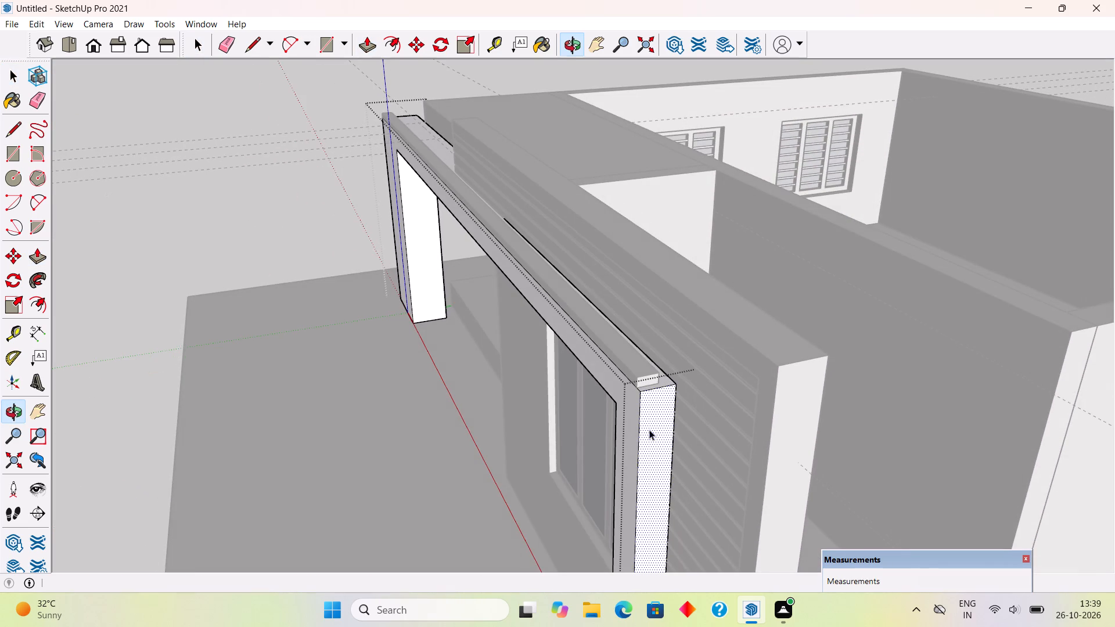
middle_click_drag(616, 380, 581, 397)
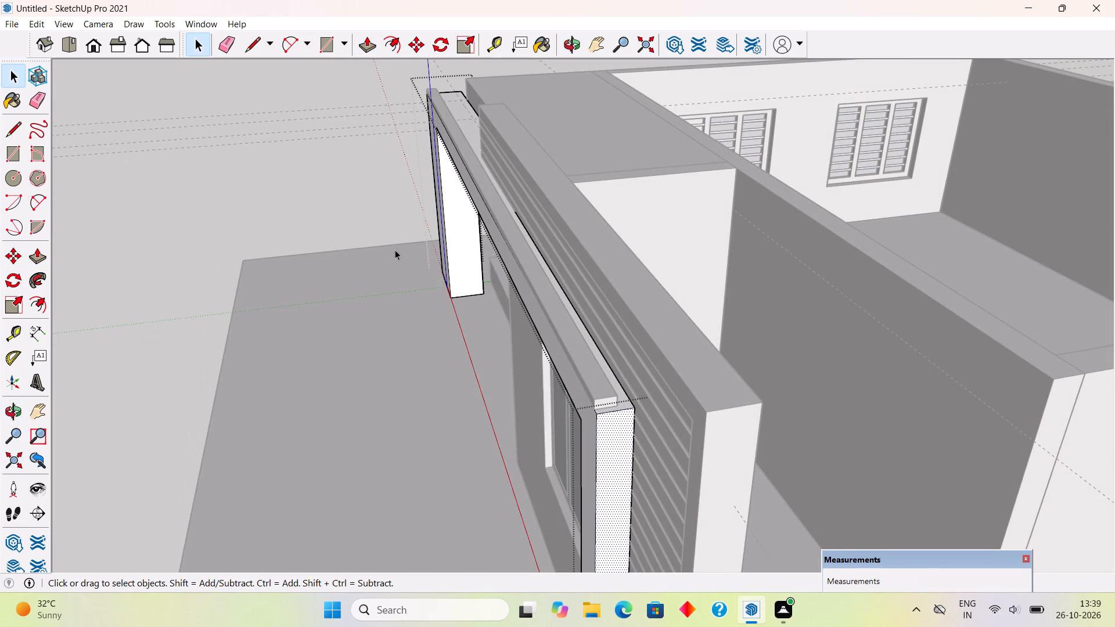
left_click(321, 221)
Pull the end face of the raised strip on top of the porch frame 2" to the frame's new end face, and leave the group.
middle_click_drag(549, 316, 915, 222)
middle_click_drag(904, 304, 944, 308)
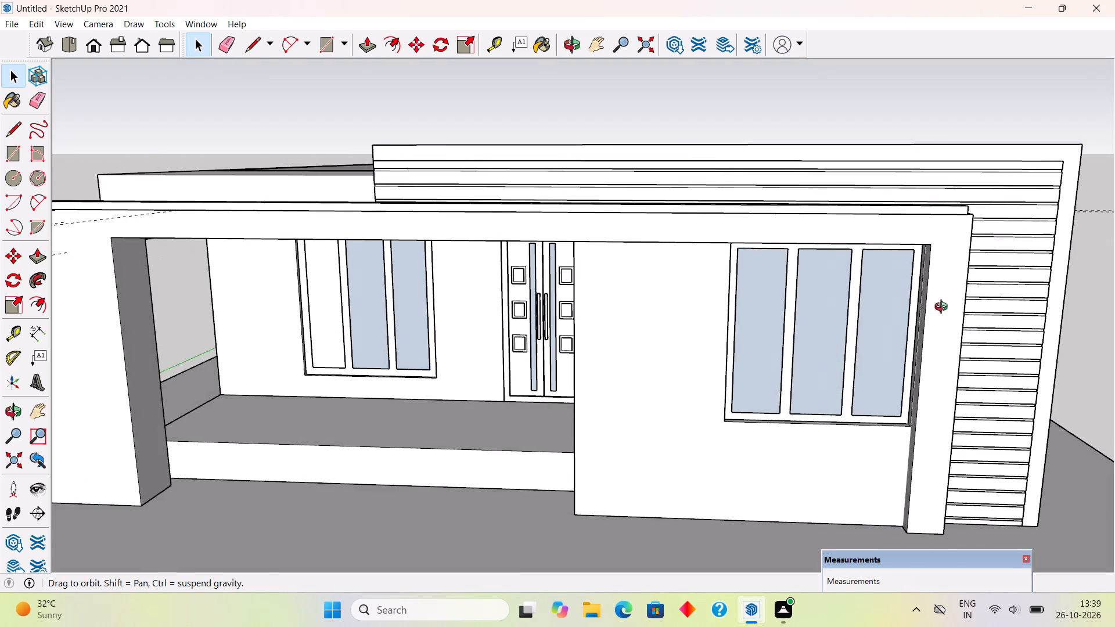
middle_click_drag(944, 308, 758, 289)
scroll(789, 207, "up", 5)
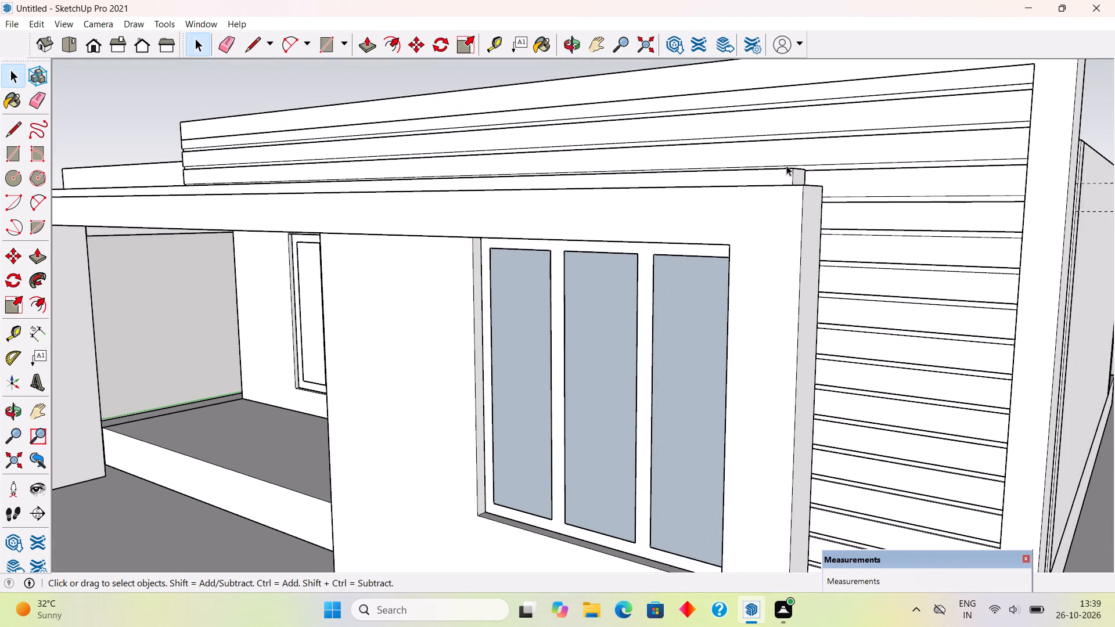
triple_click(782, 178)
key("p")
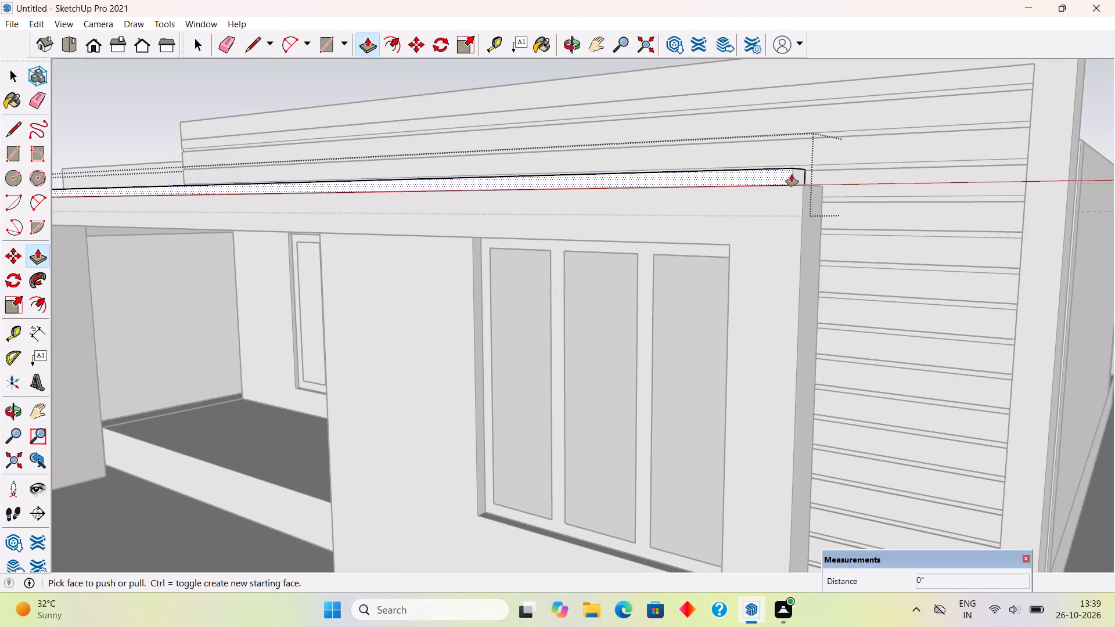
left_click(802, 174)
left_click(808, 211)
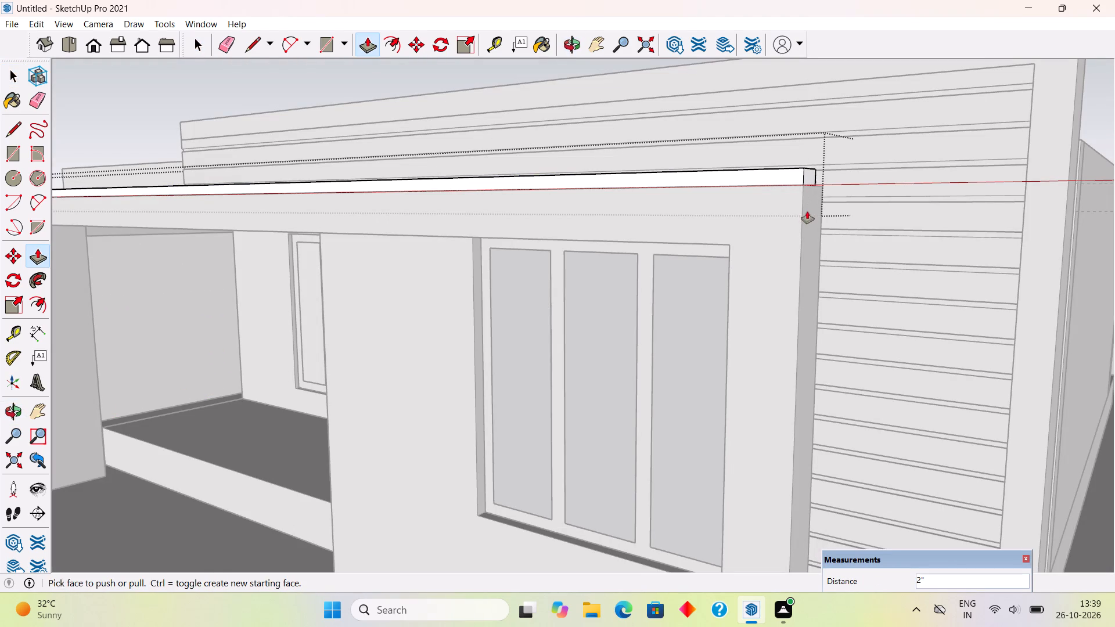
key("space")
scroll(807, 211, "down", 12)
left_click(1039, 147)
Examine the front facade and the top of the porch frame around the open porch corner.
middle_click_drag(865, 286, 880, 297)
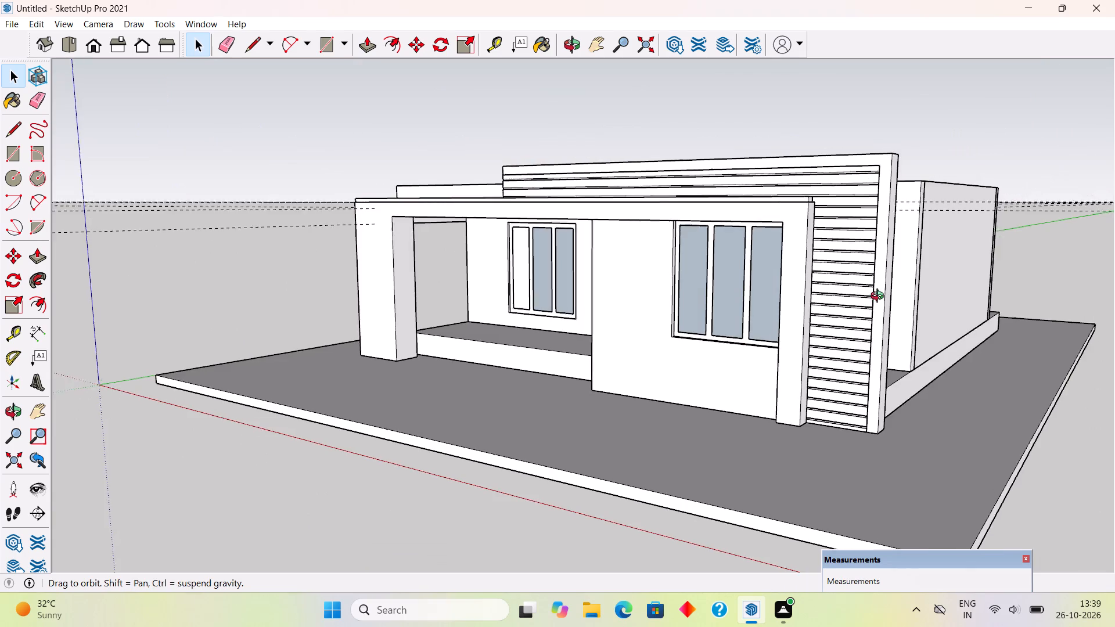
middle_click_drag(880, 297, 1042, 322)
scroll(537, 270, "up", 4)
middle_click_drag(631, 318, 790, 367)
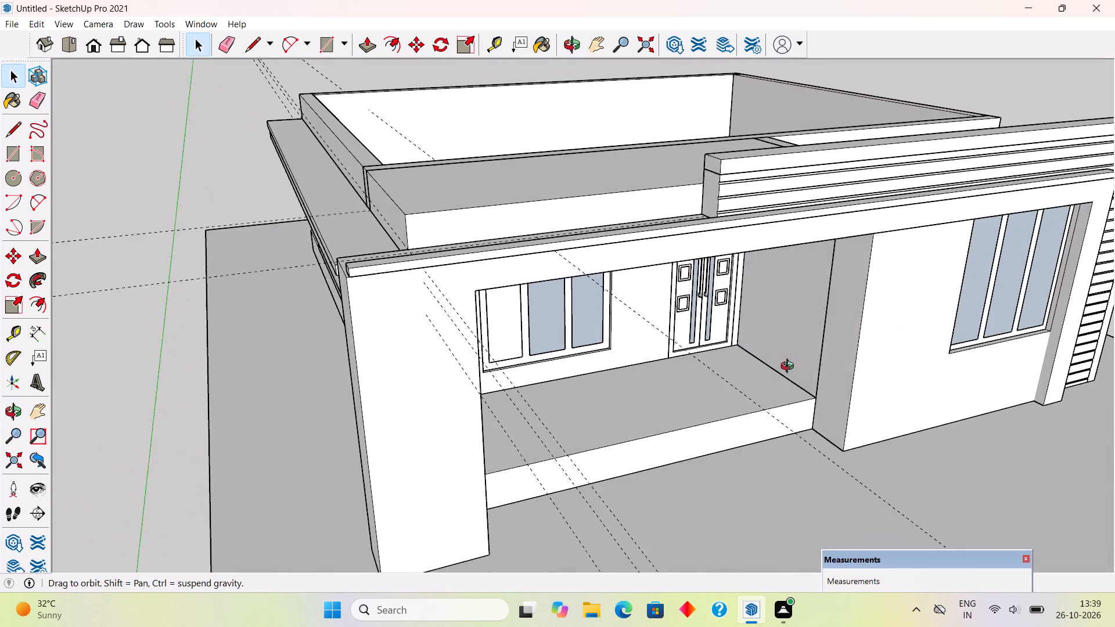
middle_click_drag(790, 367, 809, 380)
scroll(810, 381, "up", 1)
scroll(810, 381, "down", 4)
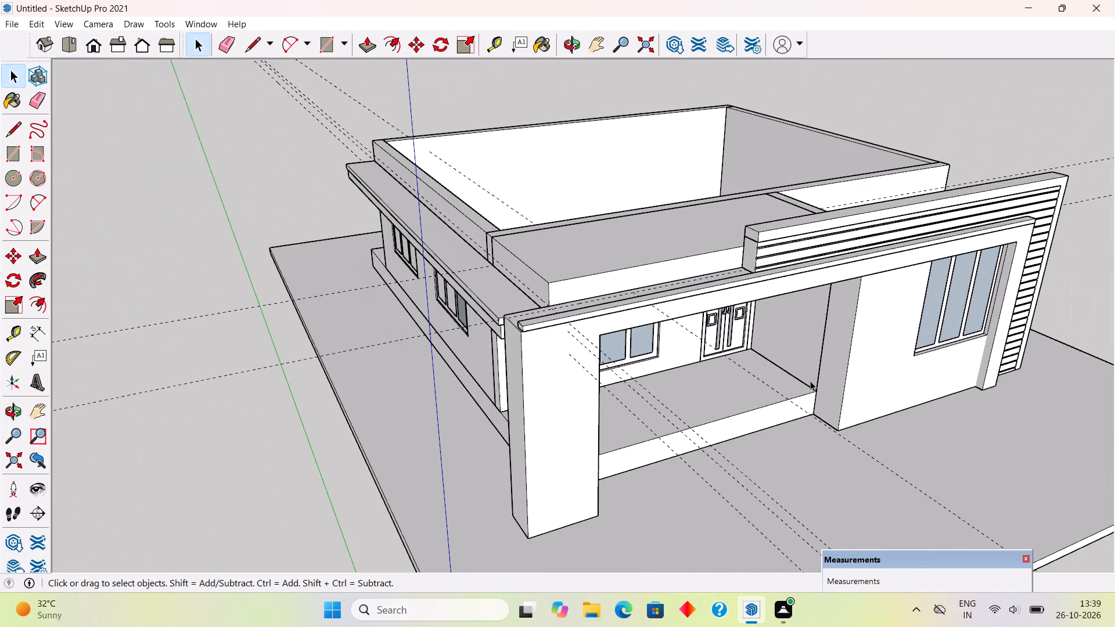
middle_click_drag(746, 312, 697, 451)
scroll(566, 483, "up", 8)
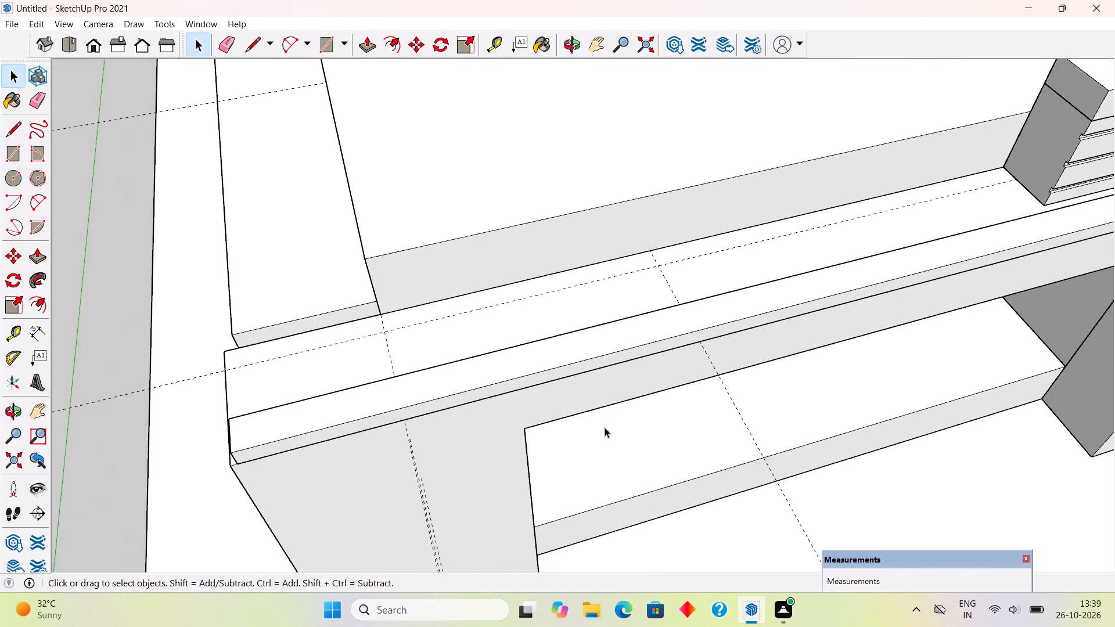
middle_click_drag(632, 426, 635, 465)
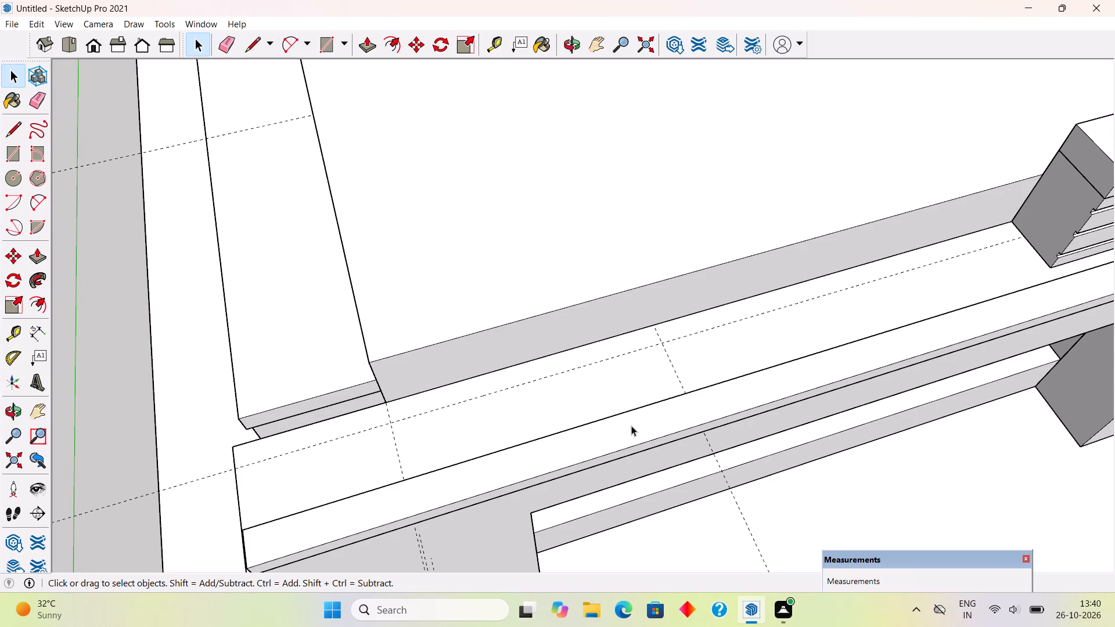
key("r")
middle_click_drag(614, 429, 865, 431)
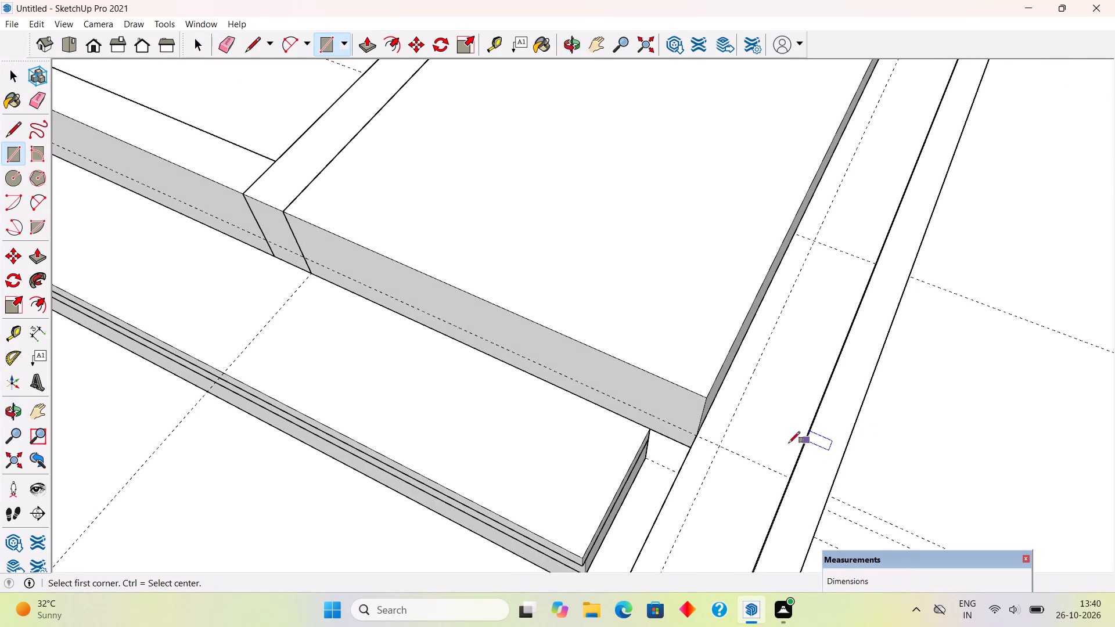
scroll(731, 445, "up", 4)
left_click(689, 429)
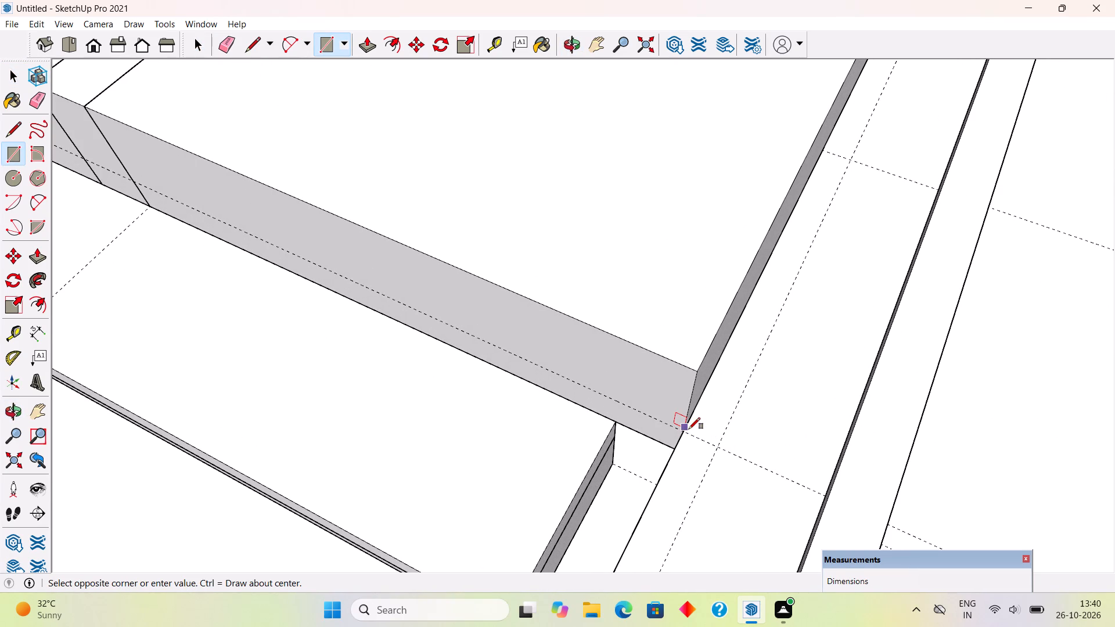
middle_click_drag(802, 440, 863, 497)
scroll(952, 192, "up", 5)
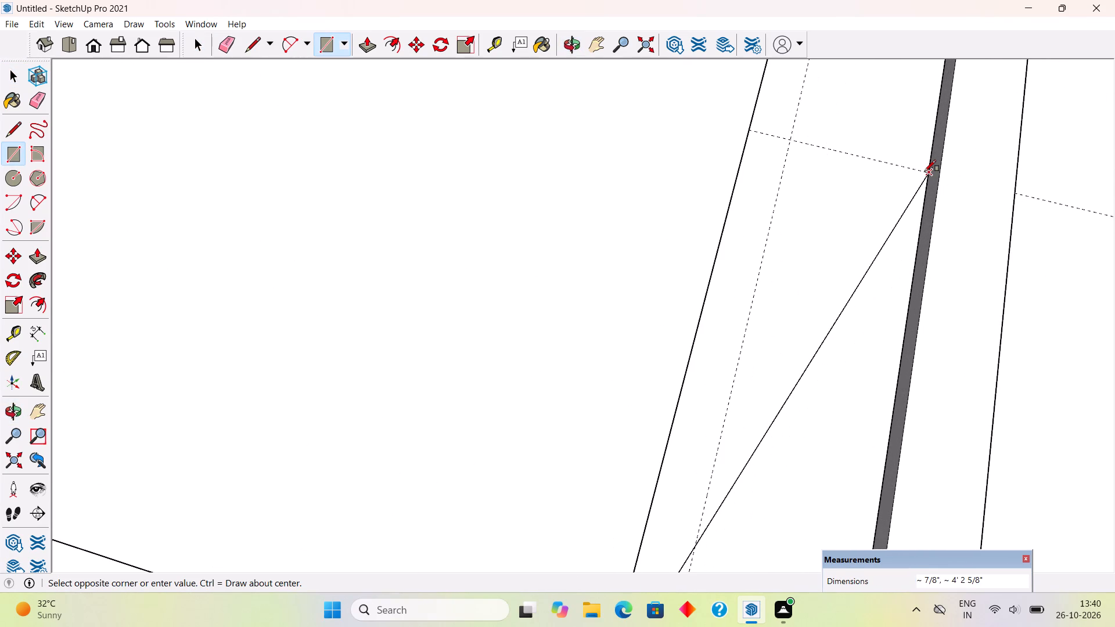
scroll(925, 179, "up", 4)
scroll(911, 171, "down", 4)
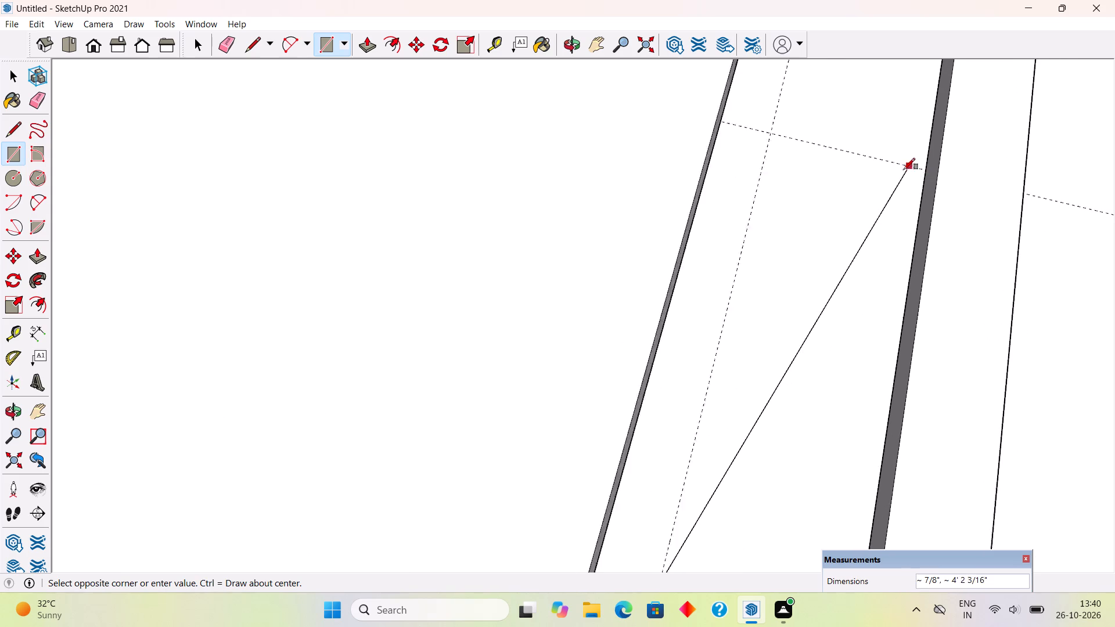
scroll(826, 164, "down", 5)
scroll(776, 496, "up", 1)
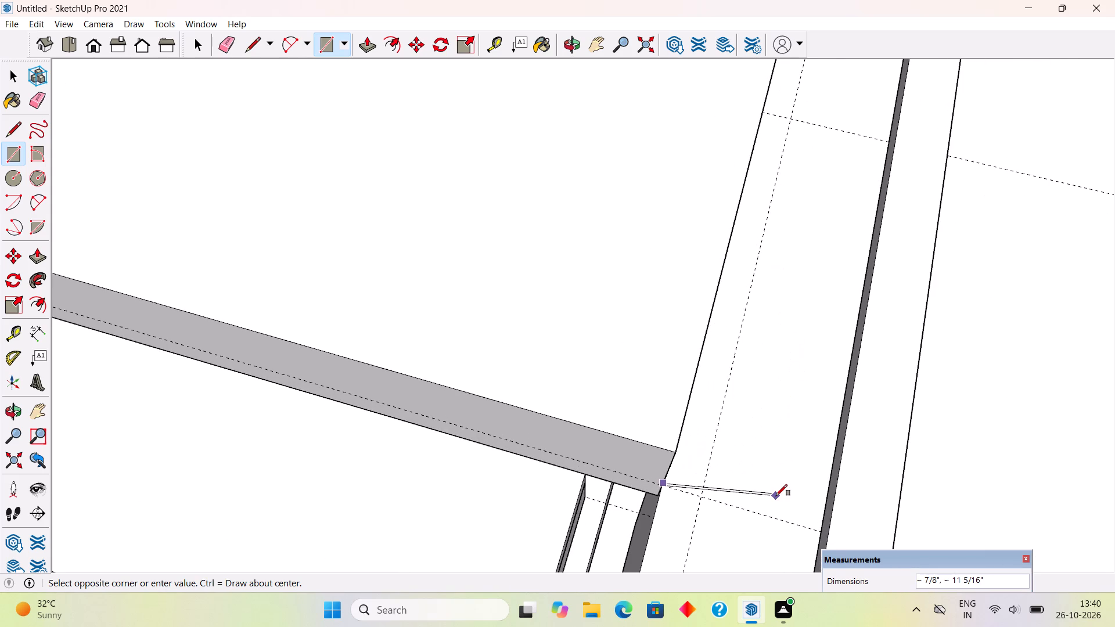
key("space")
Draw a 4' by about 1' 3" rectangle on top of the porch frame above the free-standing pier, between the guide lines and raised strip.
middle_click_drag(794, 241, 848, 209)
scroll(853, 199, "down", 3)
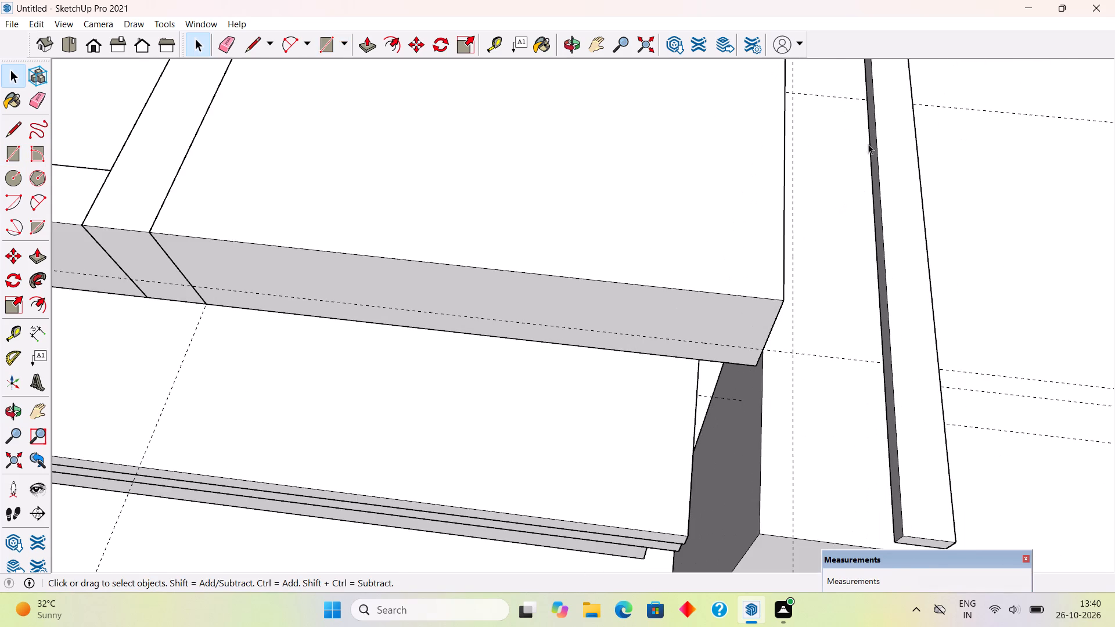
scroll(871, 82, "up", 5)
scroll(857, 129, "up", 1)
key("r")
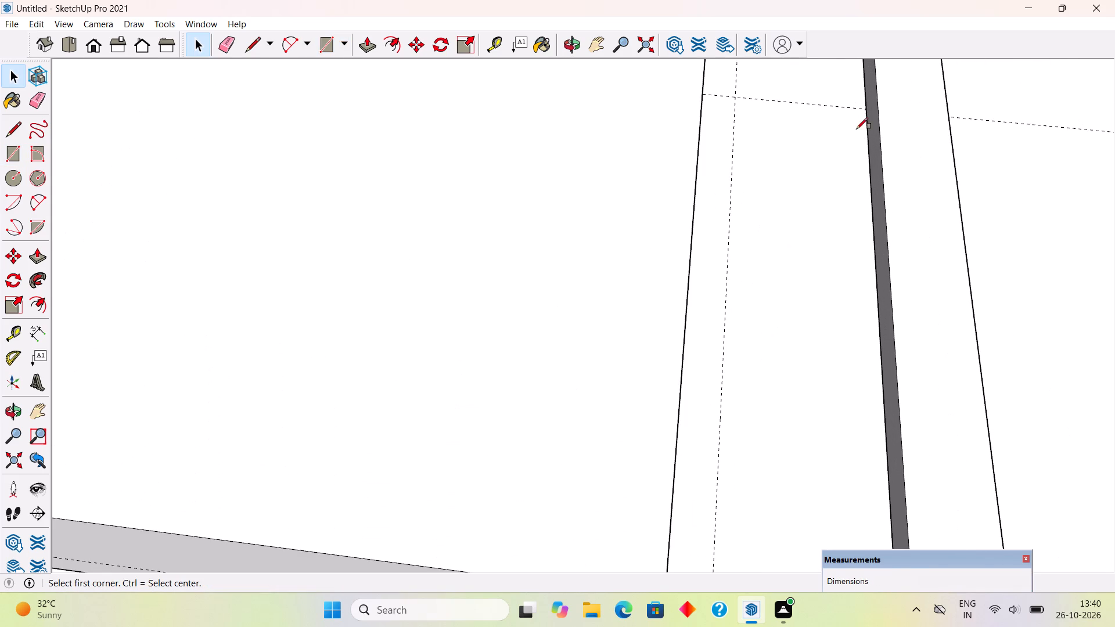
left_click(868, 109)
scroll(808, 124, "down", 9)
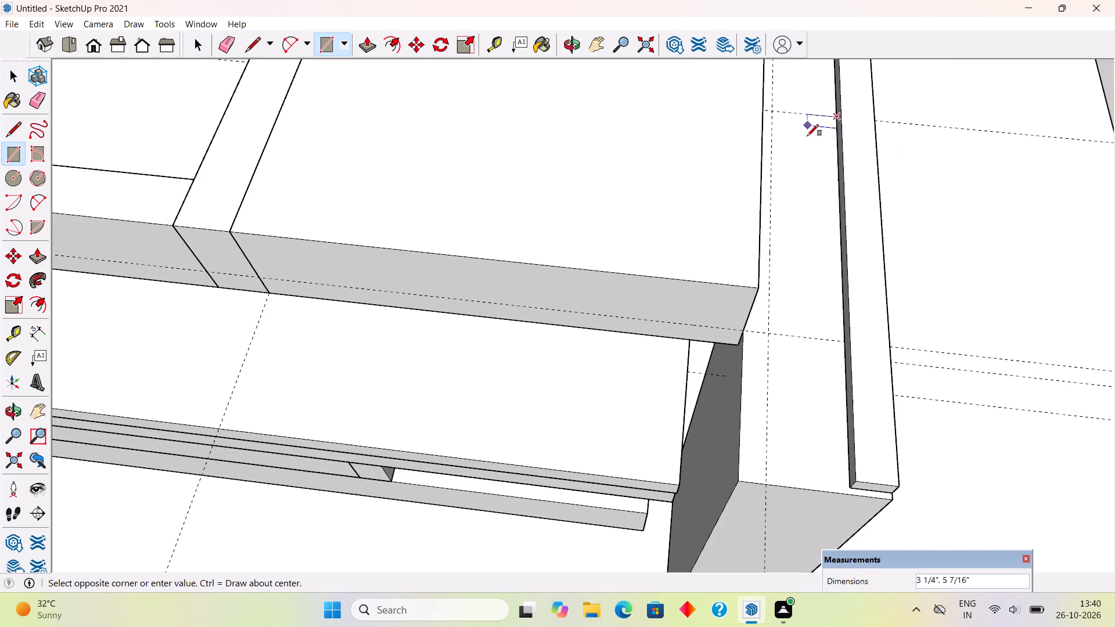
middle_click_drag(770, 294, 620, 244)
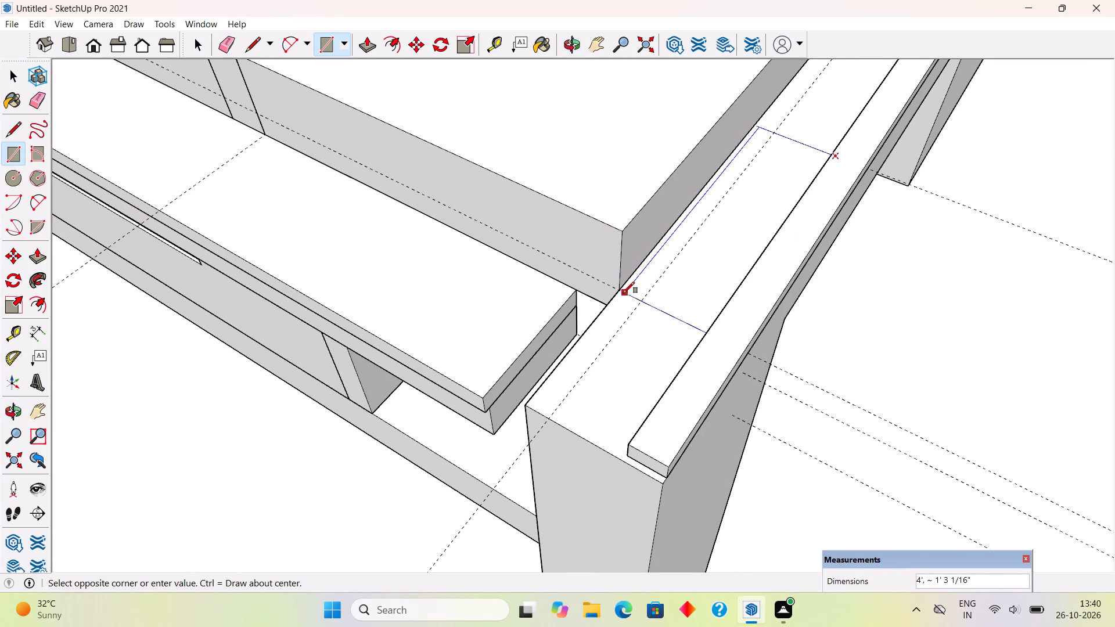
left_click(623, 293)
Pull the new rectangle on the porch frame up 5' into an upright block.
scroll(654, 318, "down", 1)
key("p")
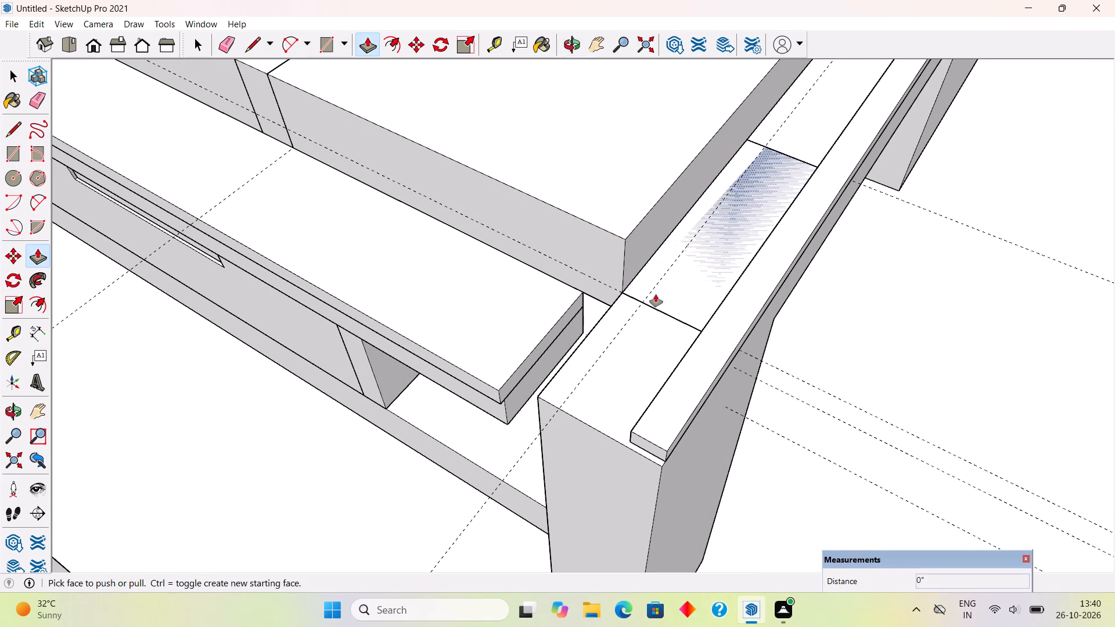
left_click(656, 294)
type("5'")
key("Return")
key("space")
Select the whole upright block above the porch corner and make it a group.
scroll(660, 231, "down", 9)
middle_click_drag(754, 334, 631, 292)
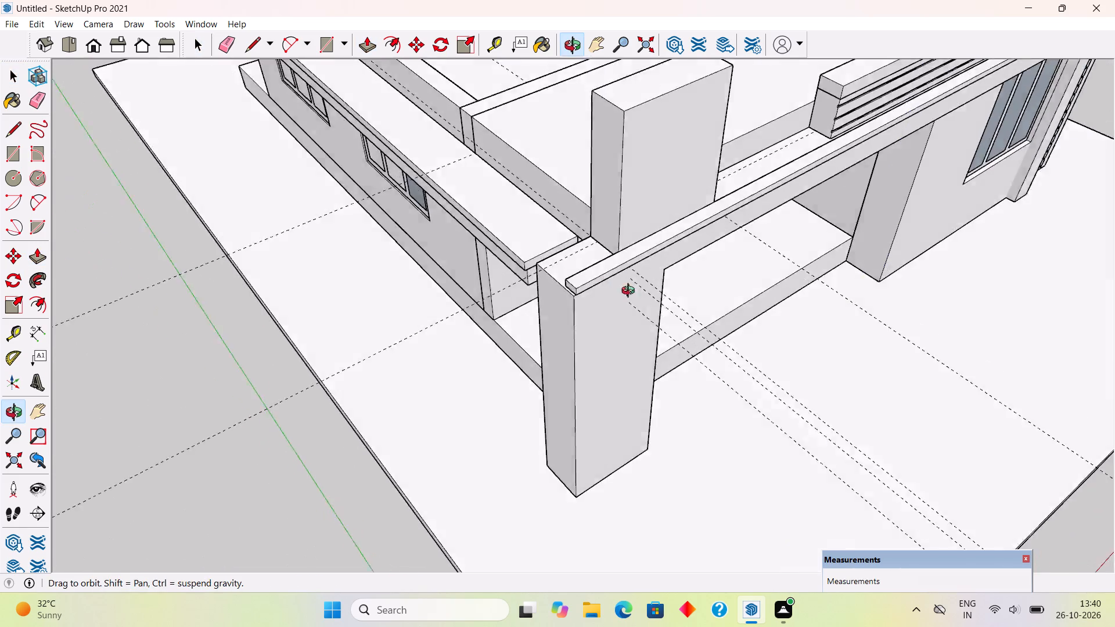
middle_click_drag(631, 292, 574, 271)
scroll(567, 268, "down", 9)
middle_click_drag(596, 260, 320, 230)
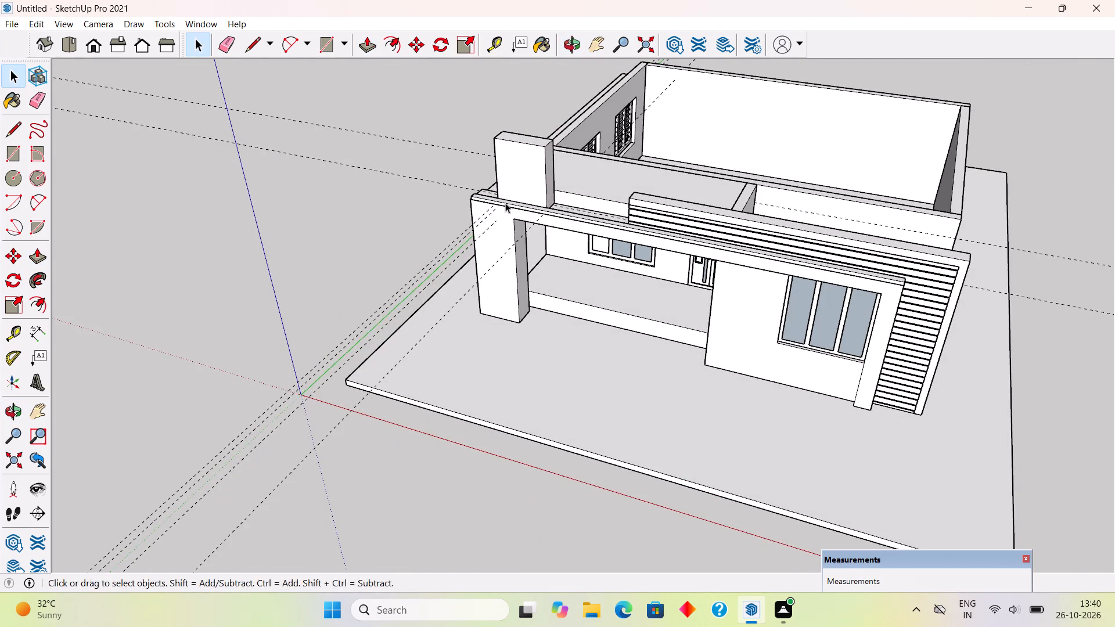
middle_click_drag(505, 203, 516, 167)
triple_click(526, 159)
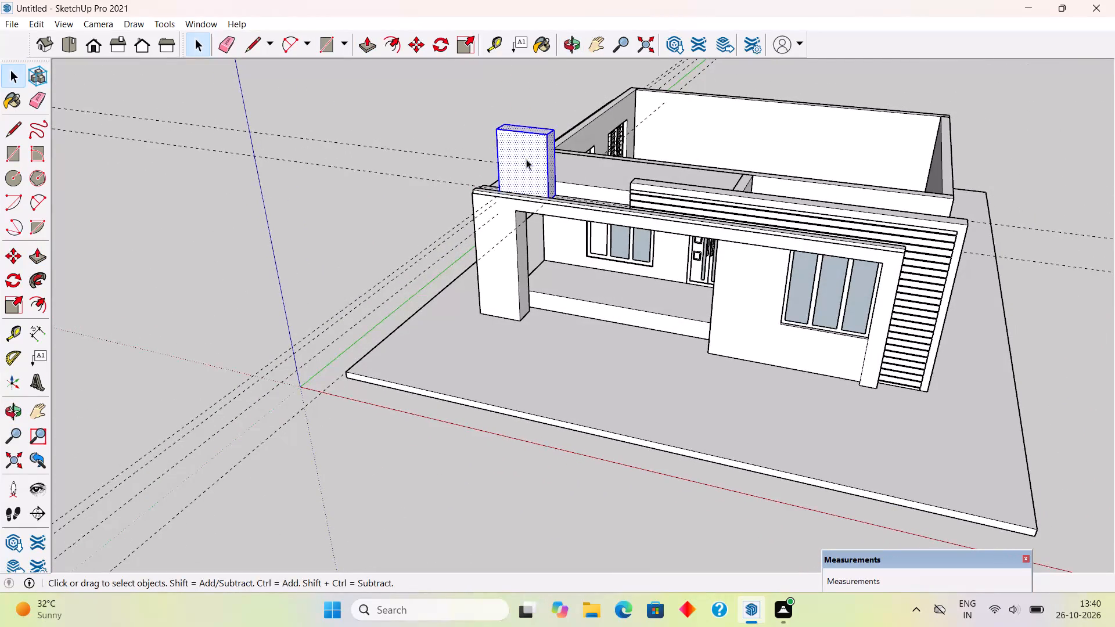
right_click(526, 159)
left_click(580, 276)
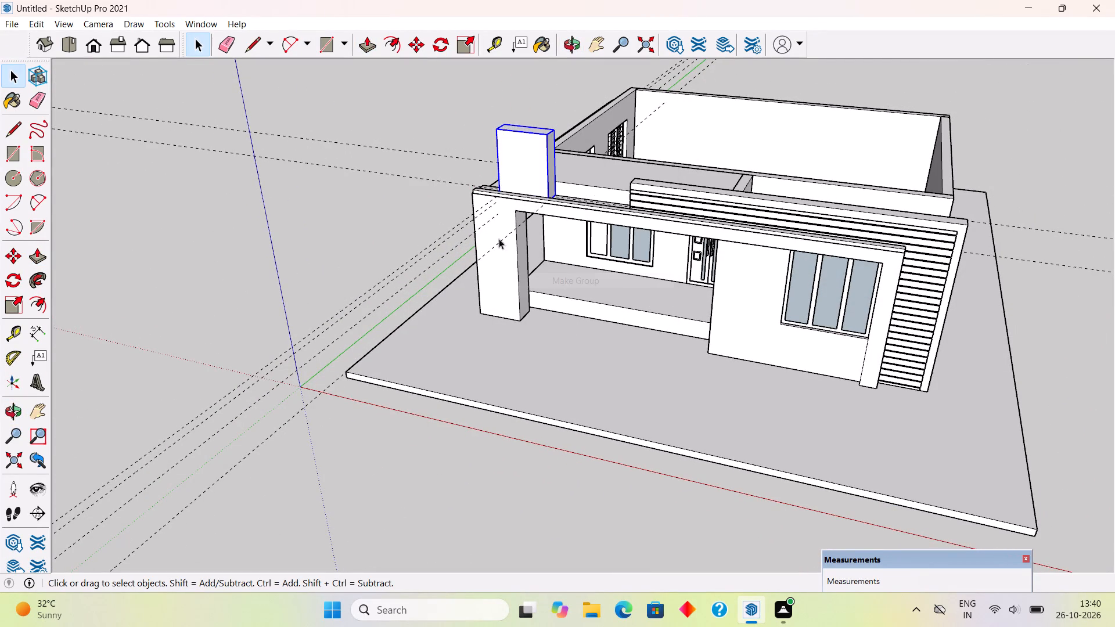
left_click(400, 202)
Inside the slatted wall, extend its end face above the porch about 6' 2 3/4" to the upright block, and leave the group.
middle_click_drag(644, 243, 1012, 295)
scroll(631, 166, "up", 5)
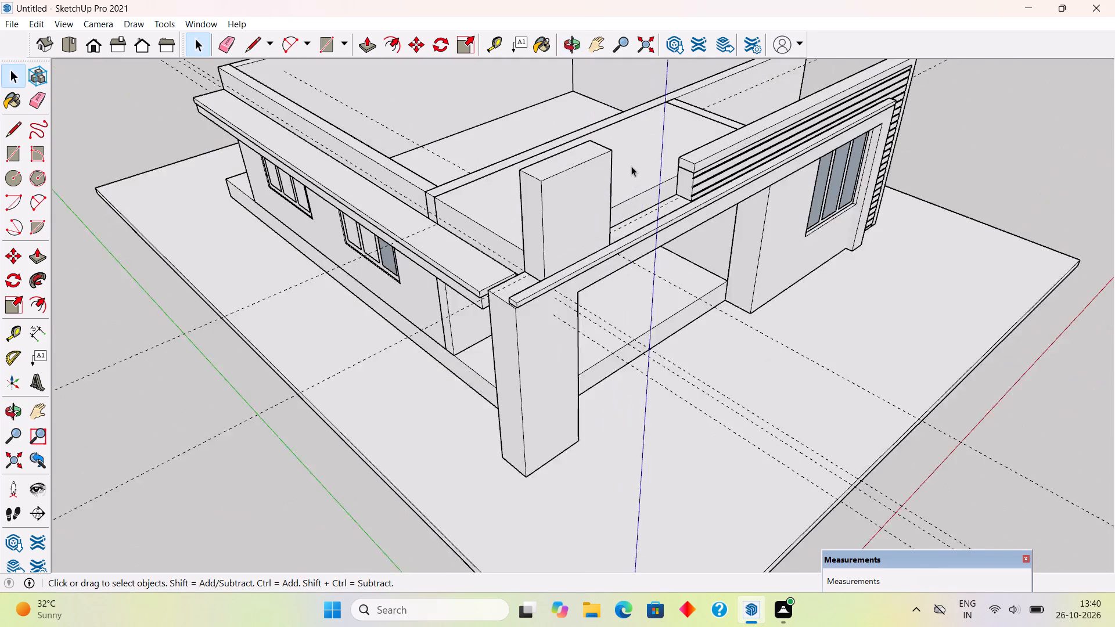
scroll(708, 157, "up", 9)
triple_click(668, 227)
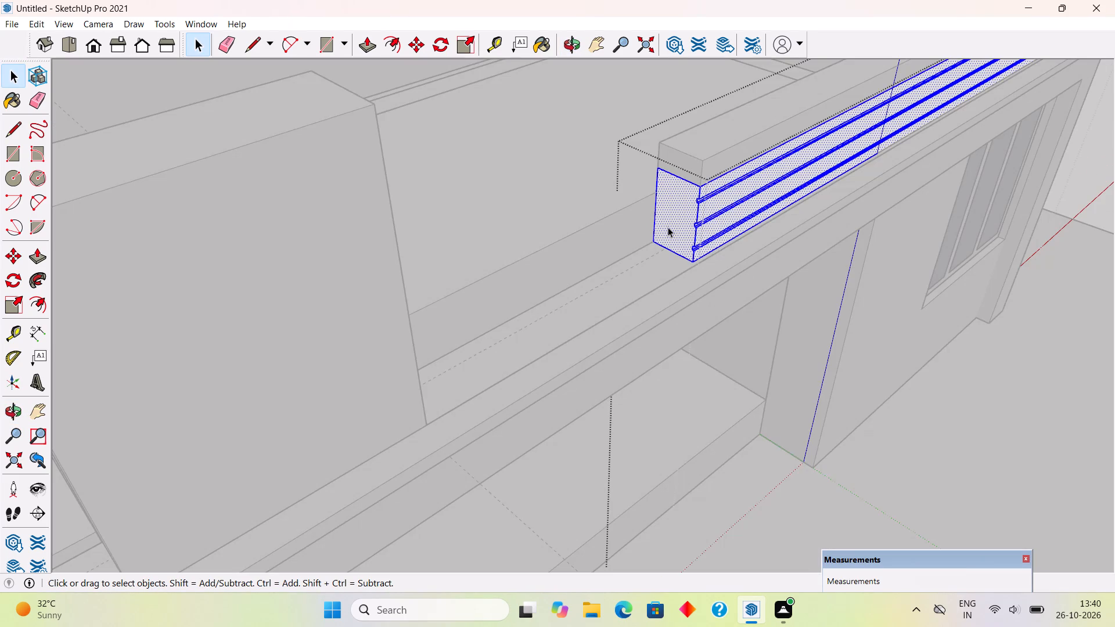
key("p")
left_click(668, 227)
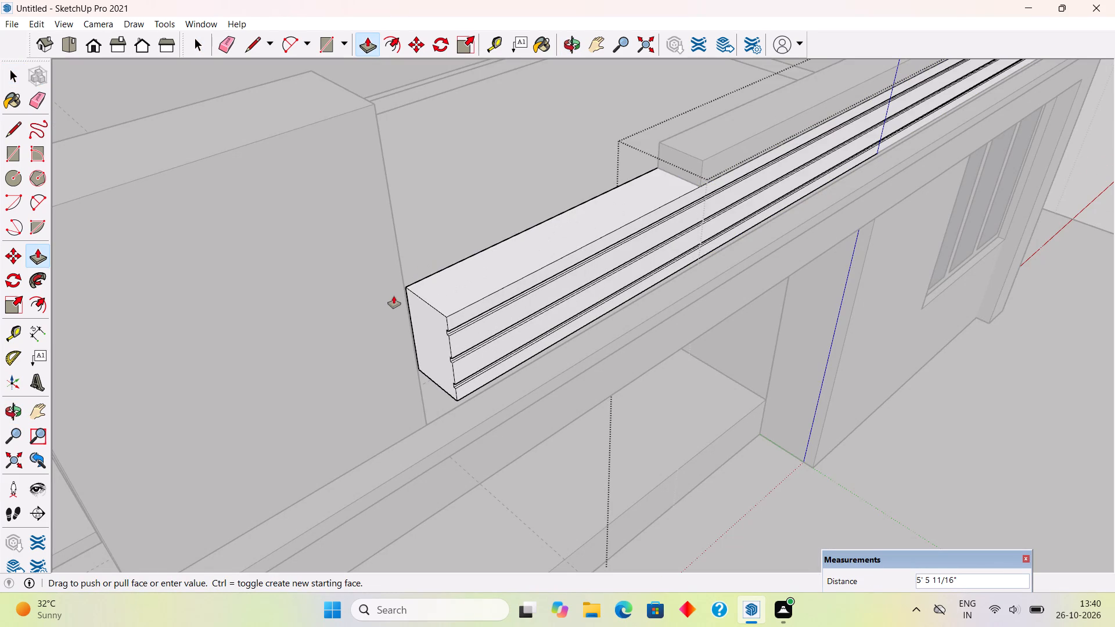
left_click(402, 264)
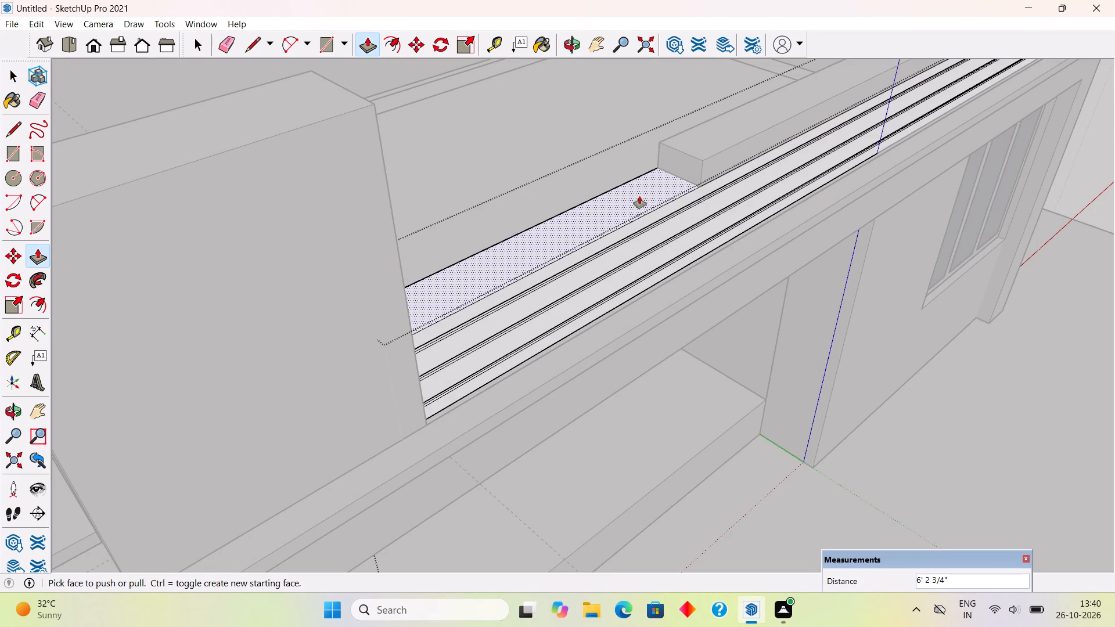
key("space")
left_click(501, 117)
Inside the slatted wall's top border group, extend the end face 6' 2 3/4" to meet the upright block.
triple_click(682, 170)
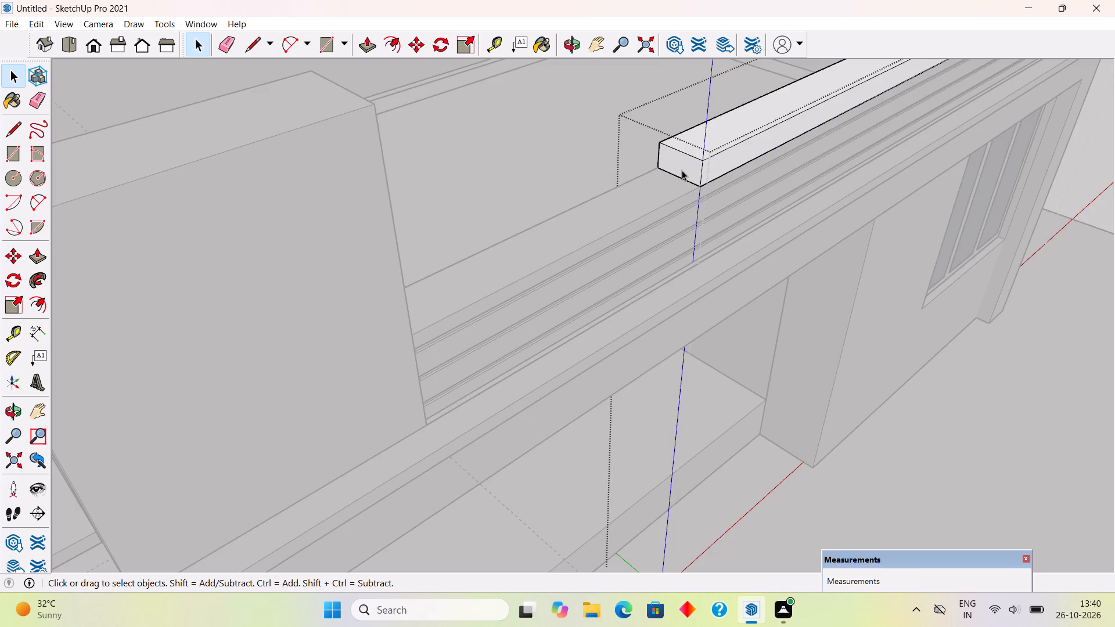
key("p")
left_click(685, 164)
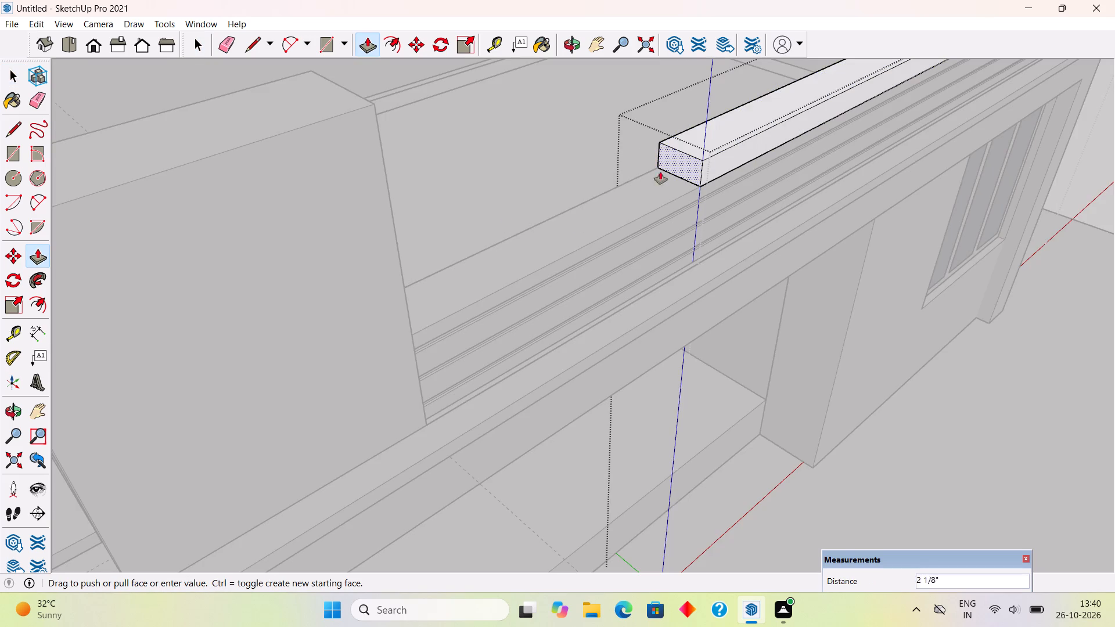
left_click(396, 248)
scroll(396, 247, "down", 5)
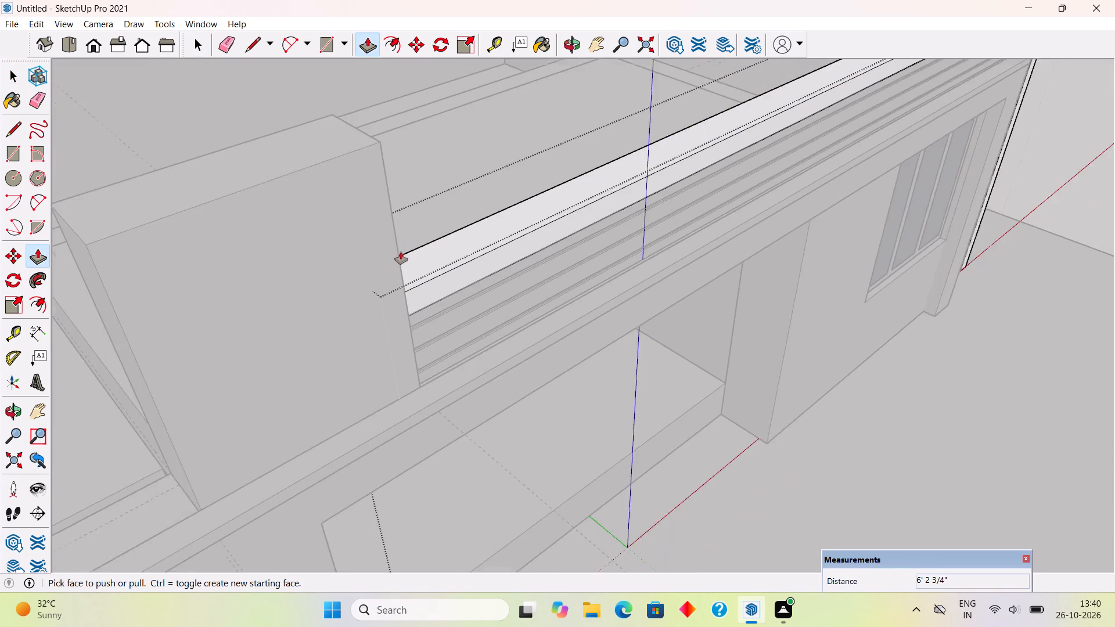
Leave the slatted wall's border group and examine the extended wall from above and the house front.
key("space")
scroll(469, 301, "down", 5)
left_click(915, 194)
middle_click_drag(907, 331, 740, 173)
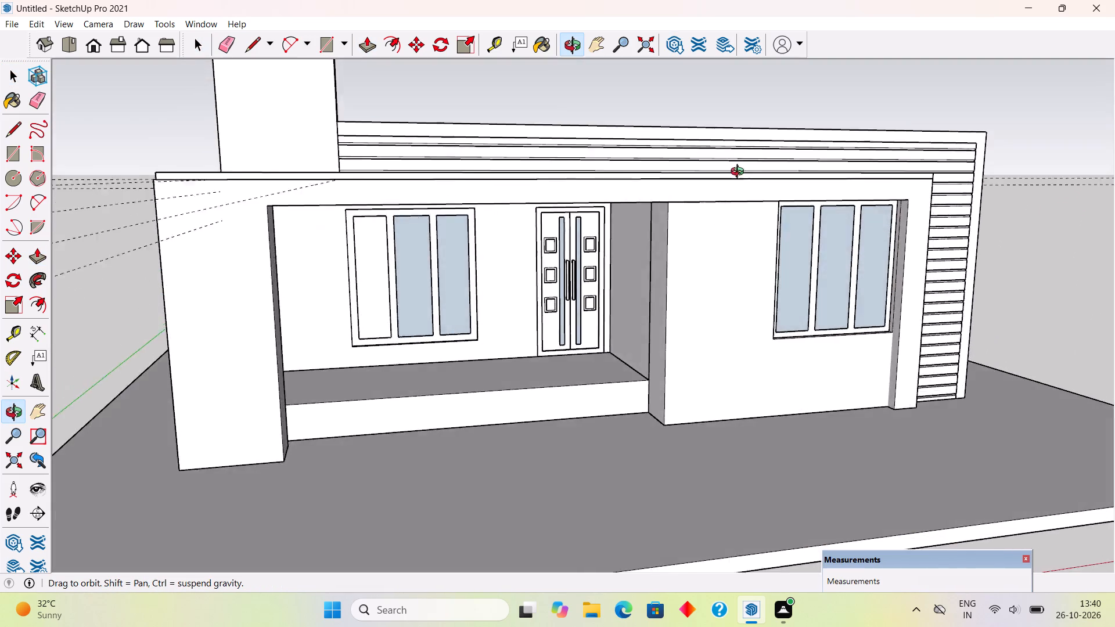
middle_click_drag(740, 173, 254, 319)
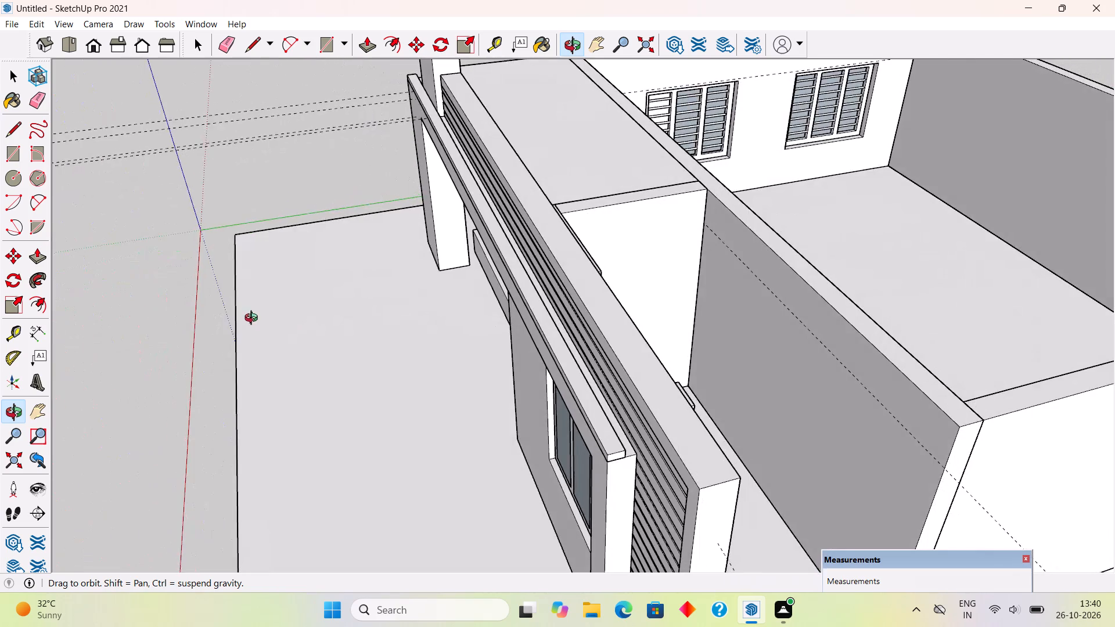
middle_click_drag(254, 319, 240, 261)
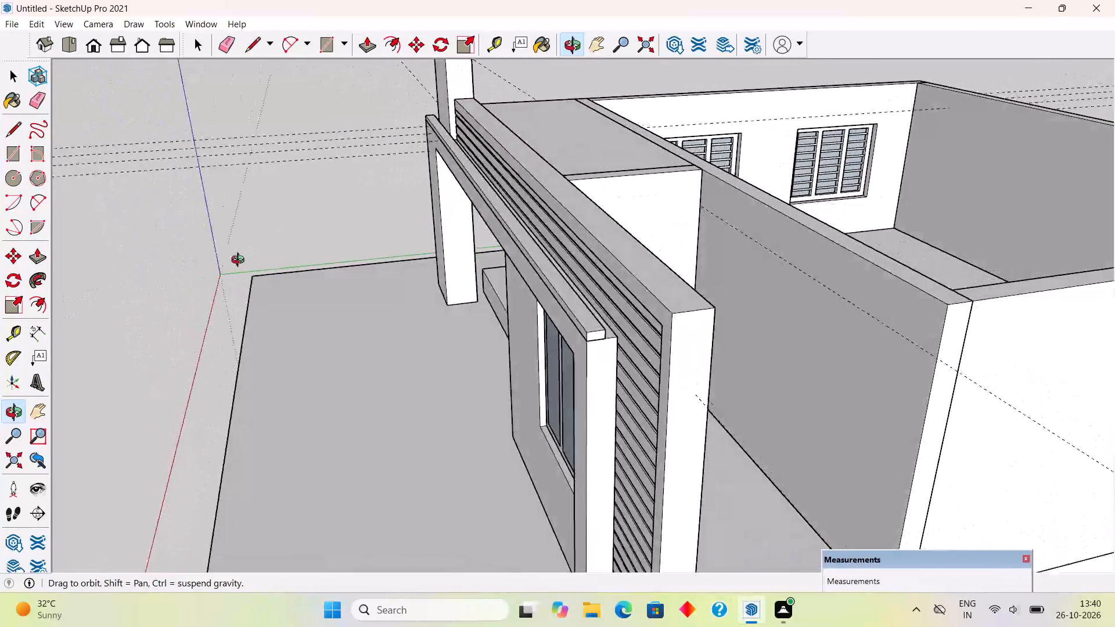
middle_click_drag(240, 261, 597, 266)
scroll(597, 266, "down", 7)
middle_click_drag(743, 322, 815, 206)
scroll(568, 322, "up", 2)
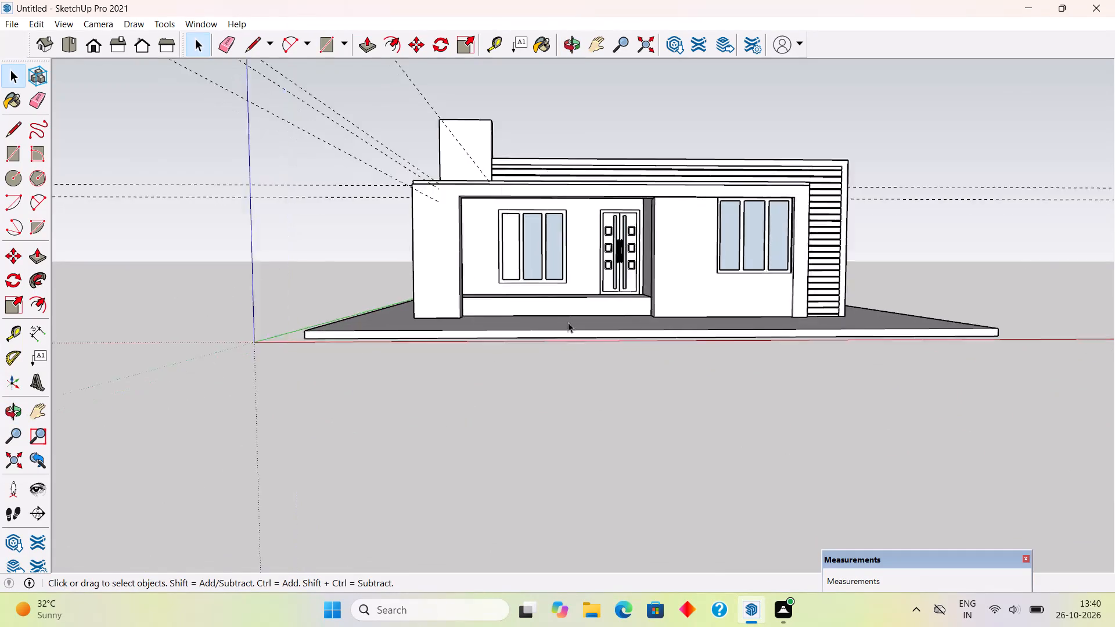
scroll(568, 322, "up", 1)
middle_click_drag(641, 332, 668, 380)
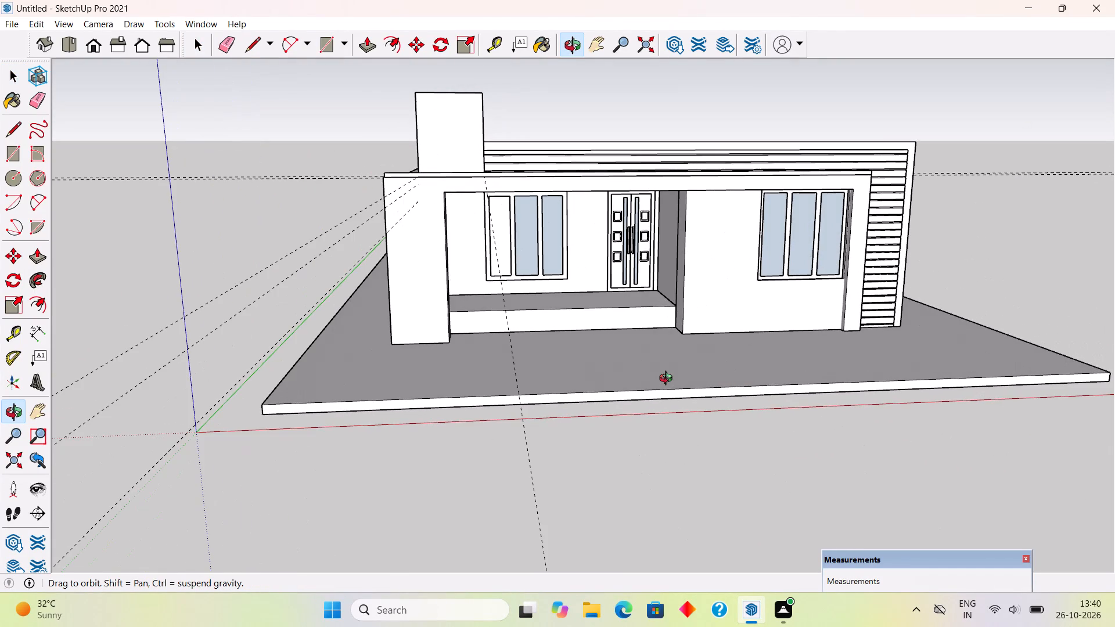
middle_click_drag(668, 380, 681, 381)
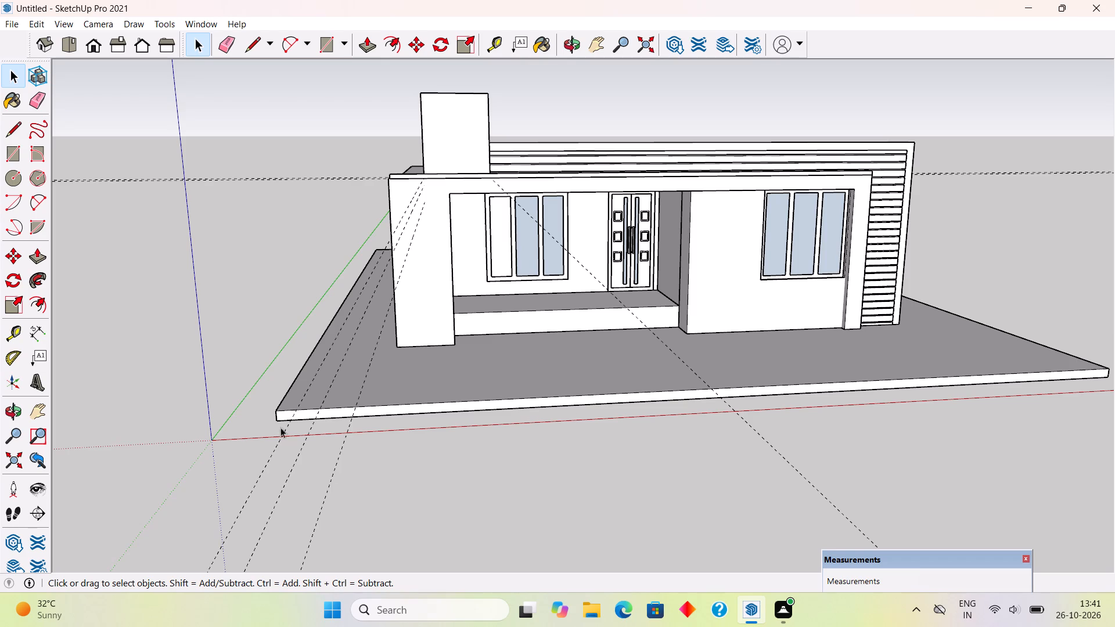
Delete all construction guides from the model.
left_click(34, 21)
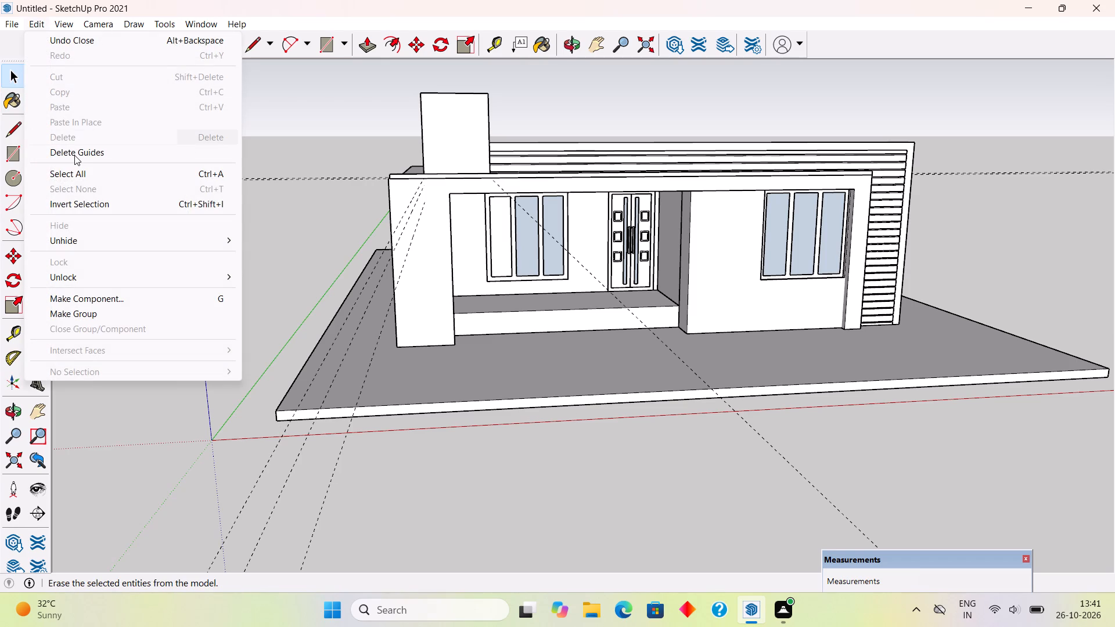
left_click(74, 155)
Examine the house from the front and around the open side behind the slatted wall.
middle_click_drag(472, 278, 434, 311)
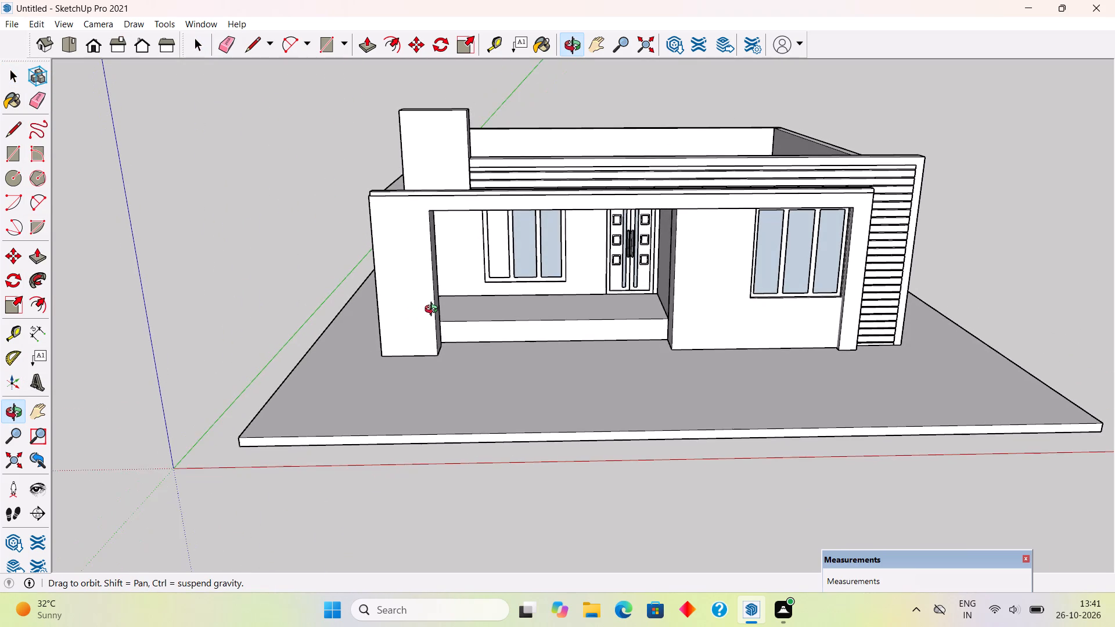
middle_click_drag(434, 311, 454, 315)
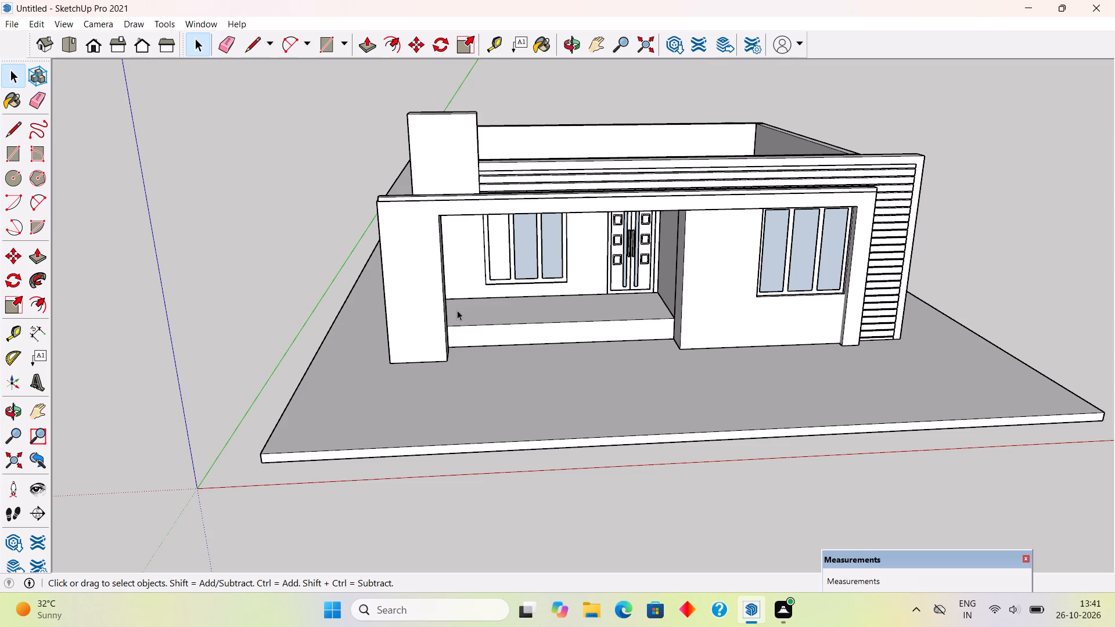
scroll(457, 310, "down", 1)
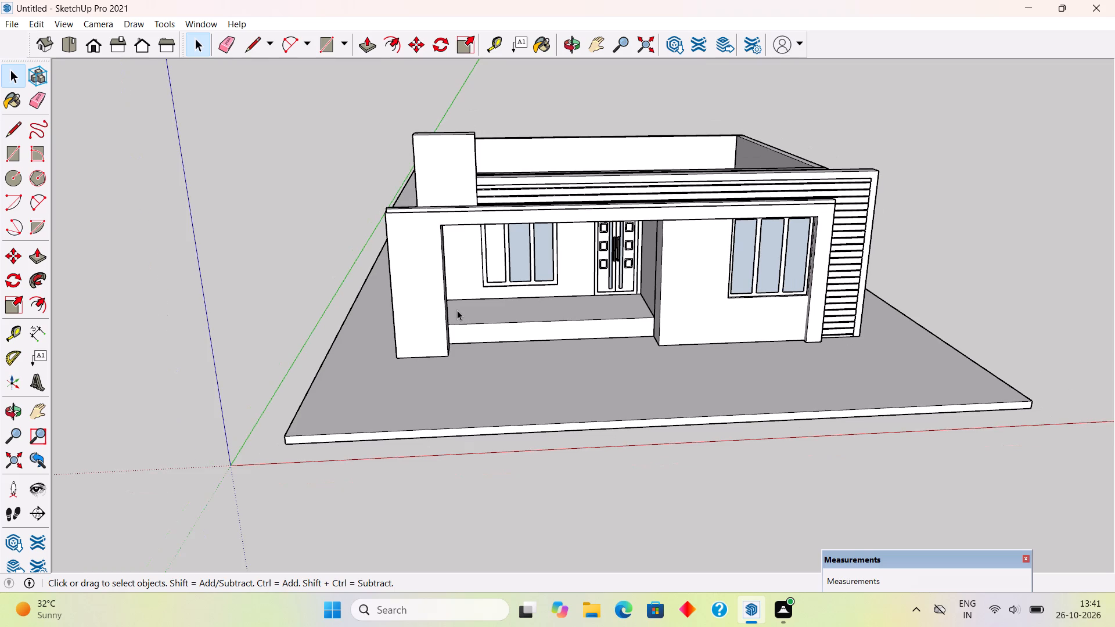
scroll(458, 311, "down", 1)
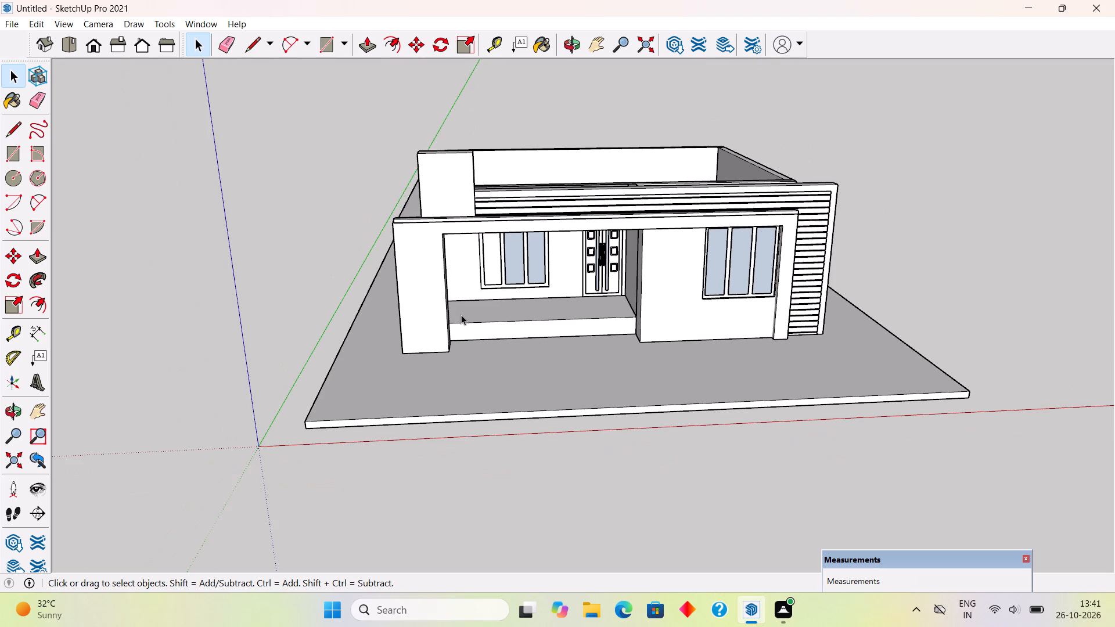
middle_click_drag(461, 314, 444, 207)
scroll(445, 202, "up", 1)
middle_click_drag(531, 264, 628, 305)
scroll(627, 305, "up", 2)
middle_click_drag(627, 304, 9, 282)
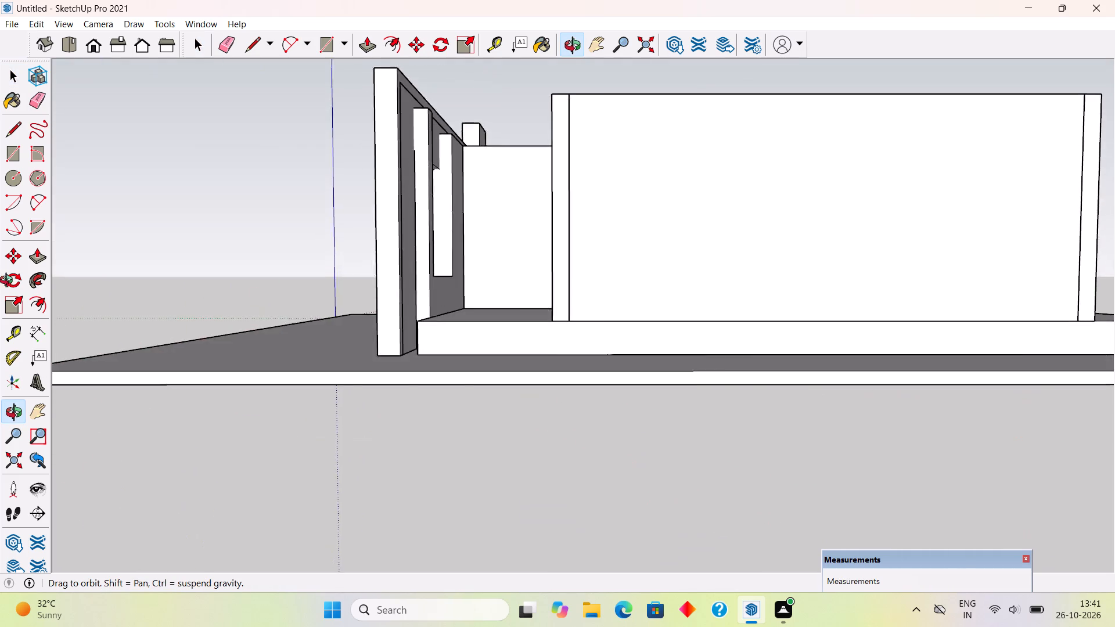
middle_click_drag(9, 282, 0, 405)
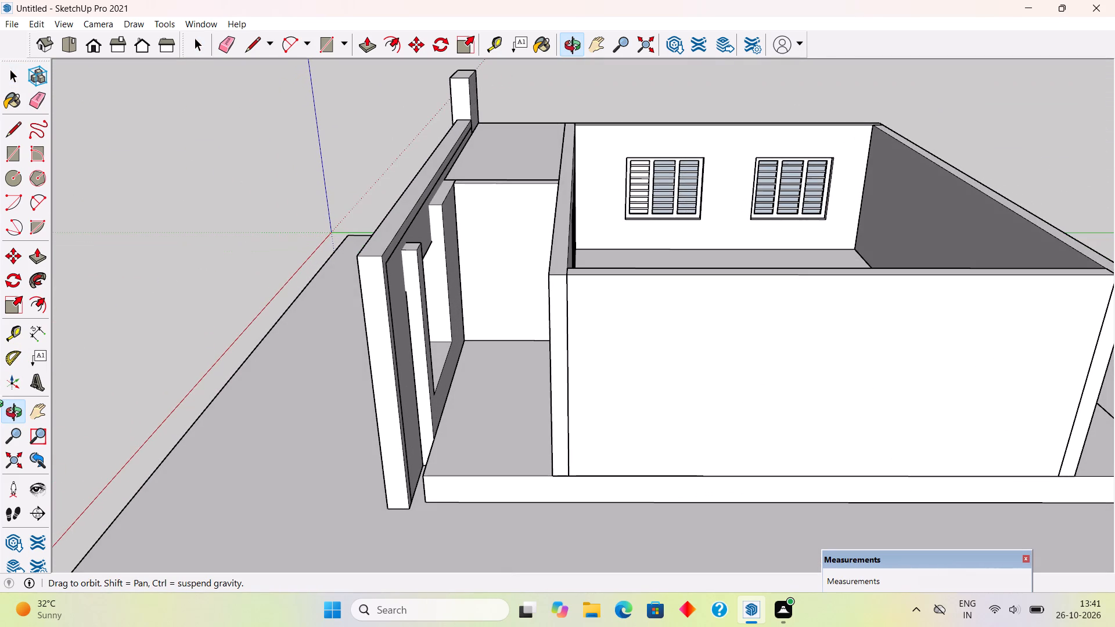
middle_click_drag(0, 405, 1, 369)
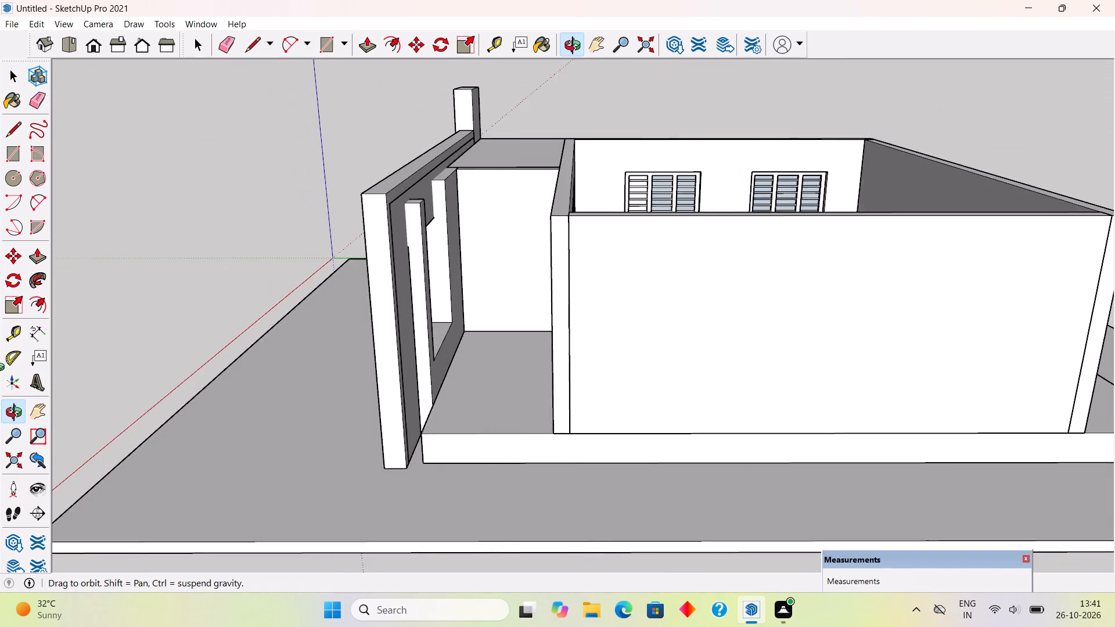
middle_click_drag(1, 369, 5, 380)
middle_click_drag(446, 457, 422, 420)
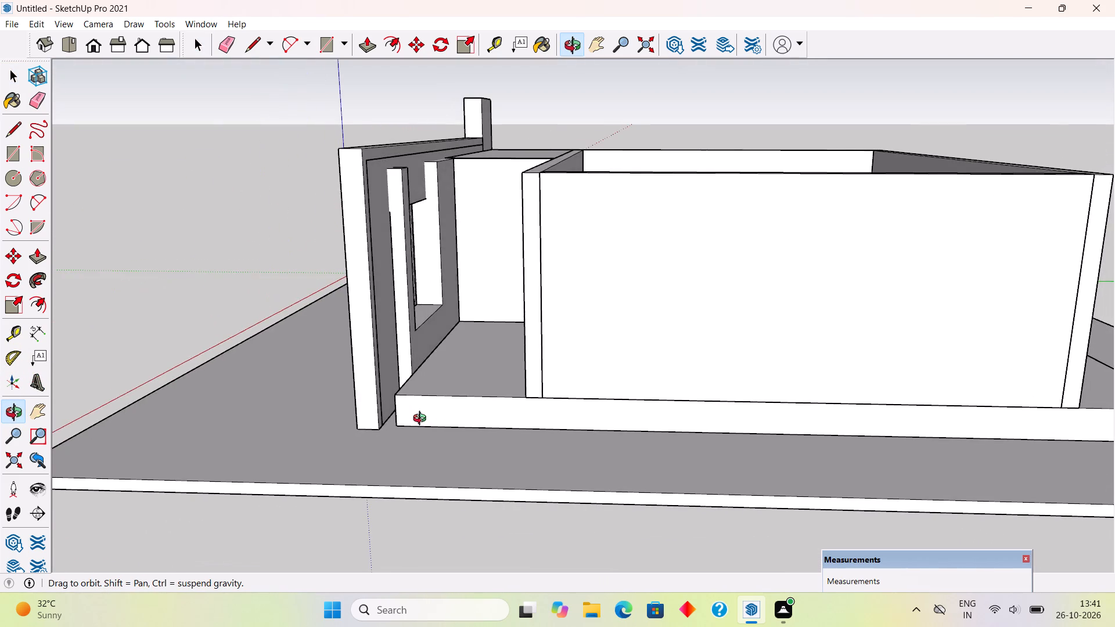
middle_click_drag(422, 420, 372, 439)
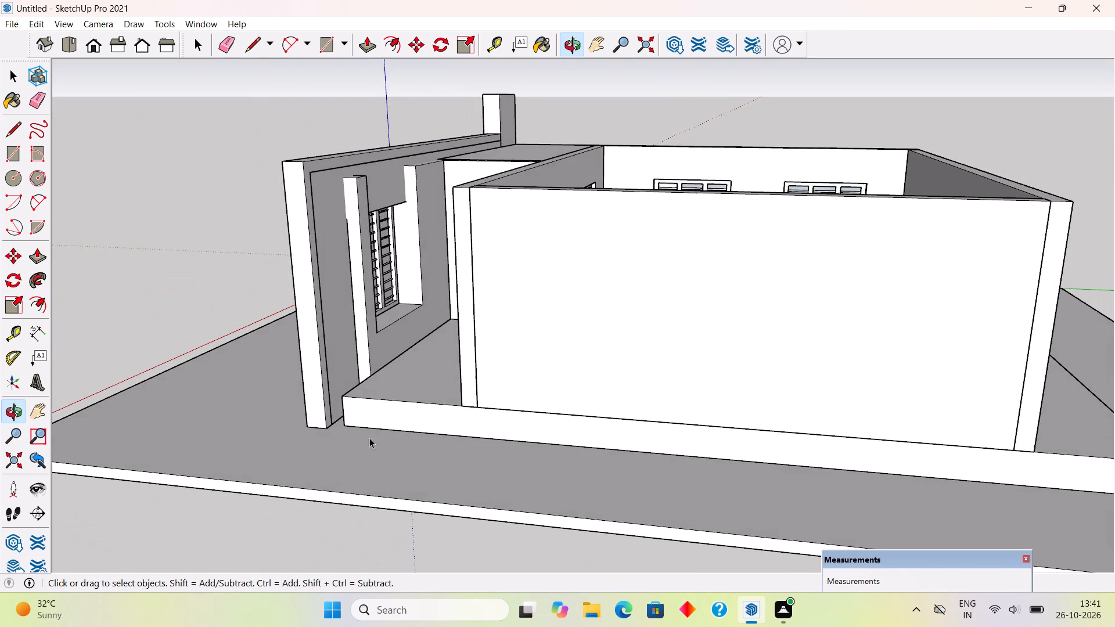
Inside the slatted wall's group, draw a 2' 6" line on its back face from the opening's upper corner to the top edge.
scroll(342, 351, "up", 5)
triple_click(340, 340)
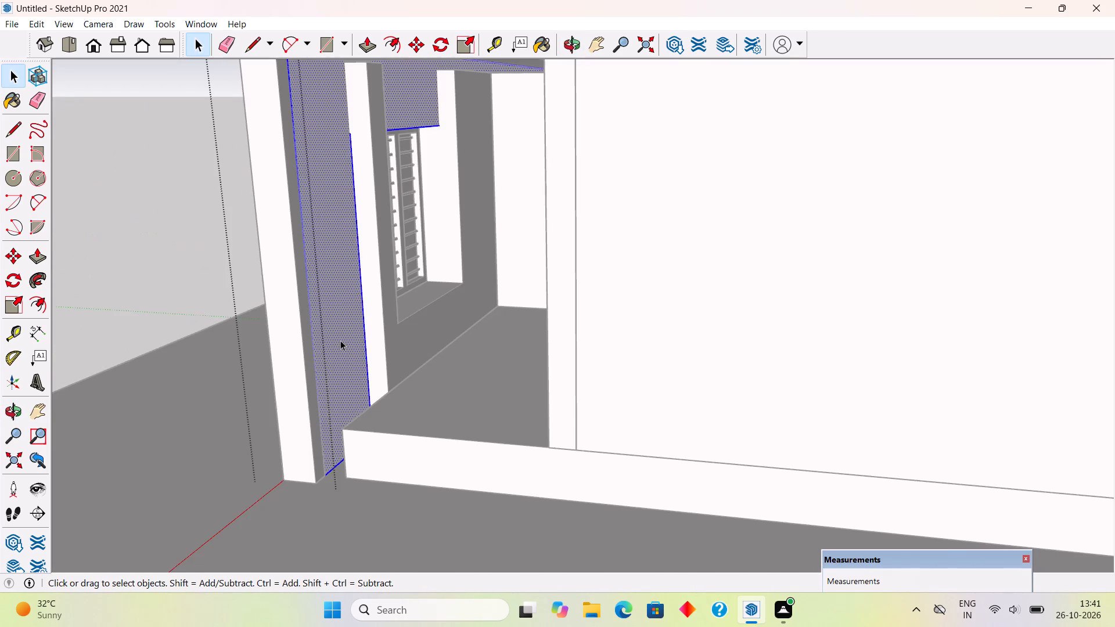
scroll(340, 340, "down", 4)
middle_click_drag(400, 155, 418, 207)
scroll(408, 160, "up", 6)
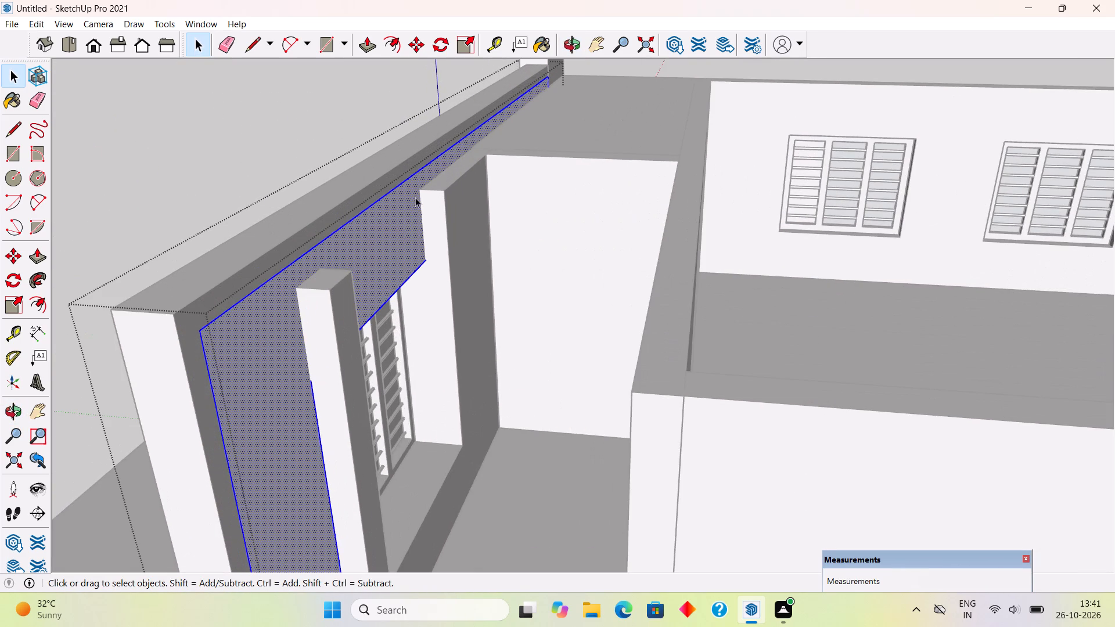
scroll(425, 222, "up", 4)
key("l")
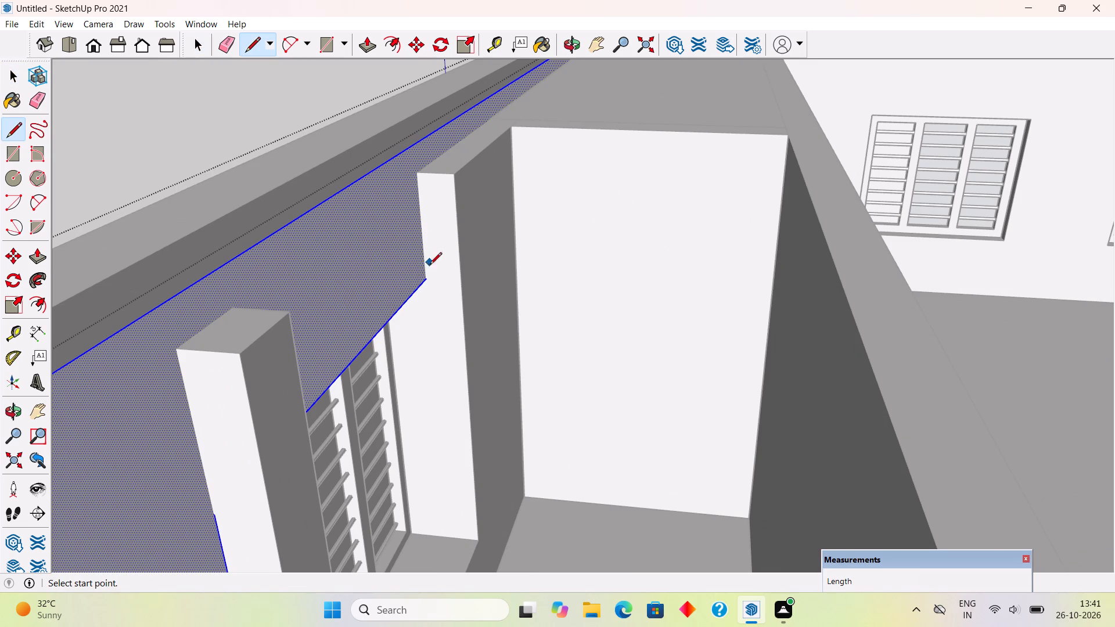
left_click(425, 279)
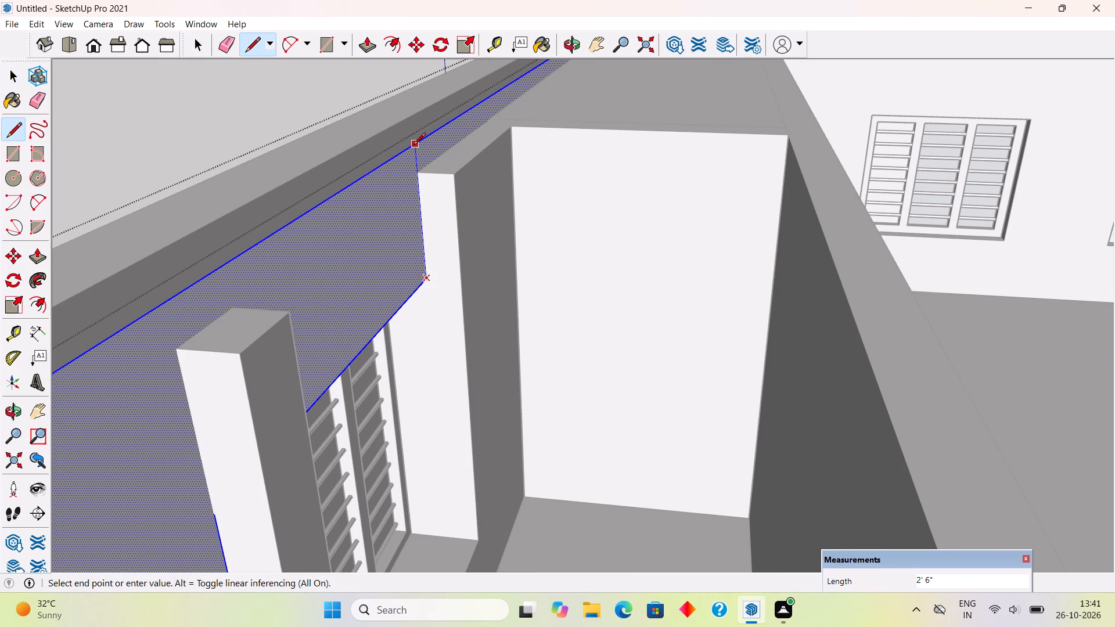
left_click(413, 146)
Pull the divided back face of the slatted wall out 8" around the window opening, and leave the group.
scroll(429, 274, "down", 5)
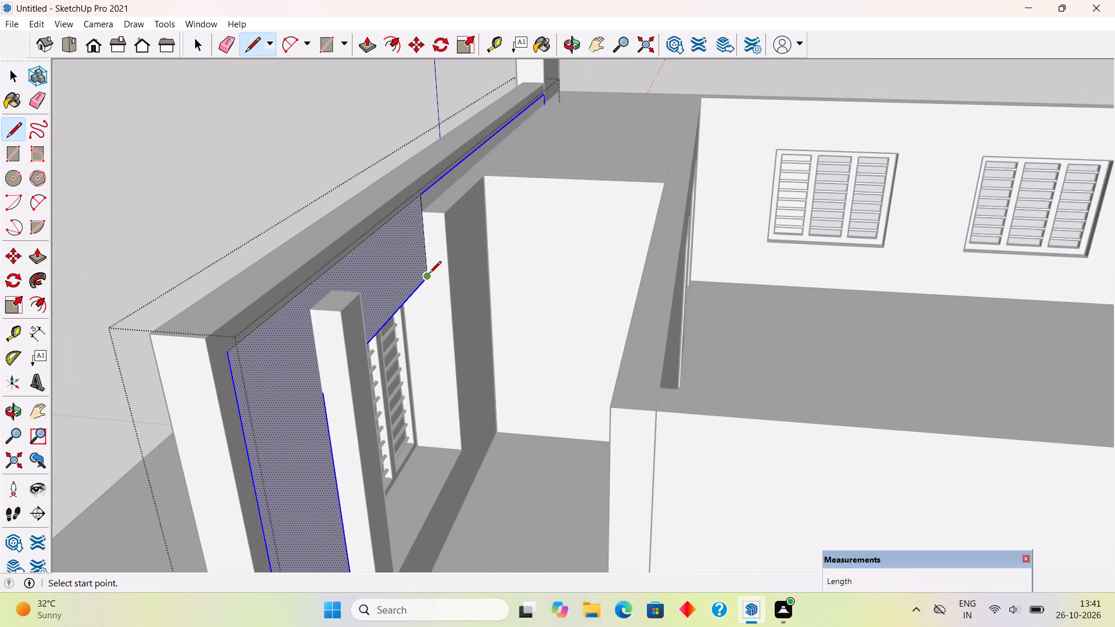
key("p")
left_click(416, 270)
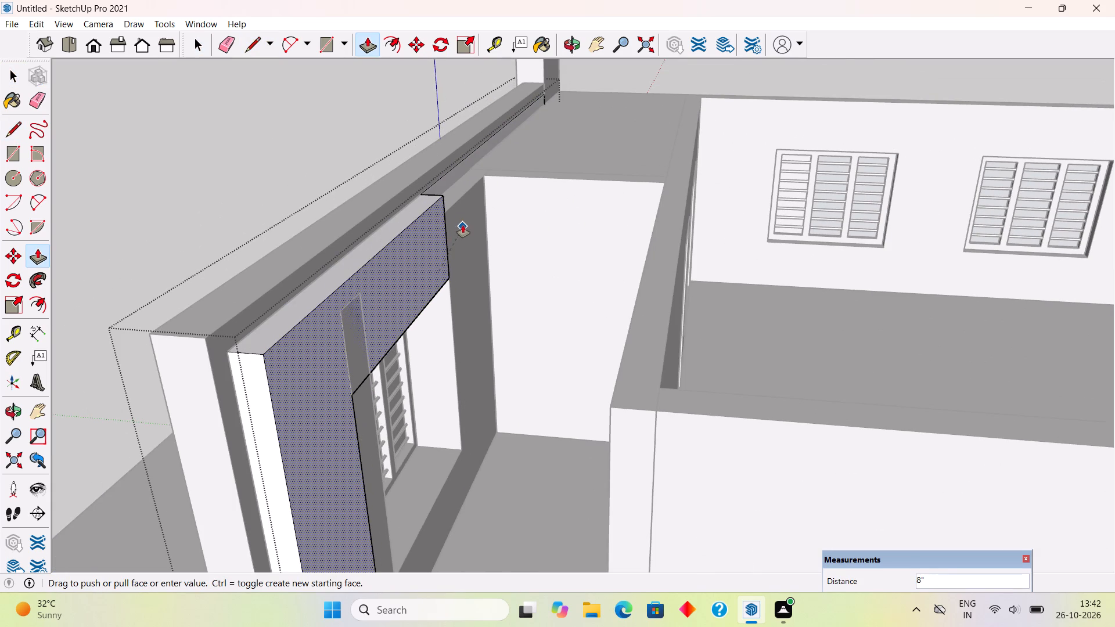
left_click(463, 222)
key("space")
left_click(221, 118)
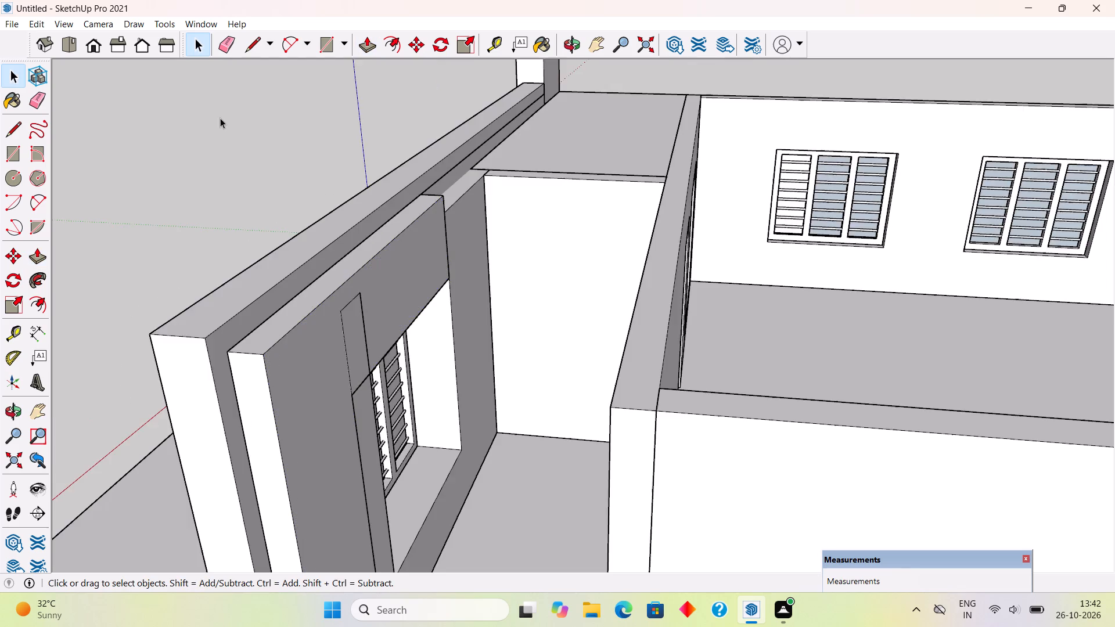
Examine the thickened slatted wall and the whole house exterior from the side, front and porch corner.
scroll(289, 216, "down", 7)
middle_click_drag(323, 296, 562, 225)
scroll(562, 225, "down", 1)
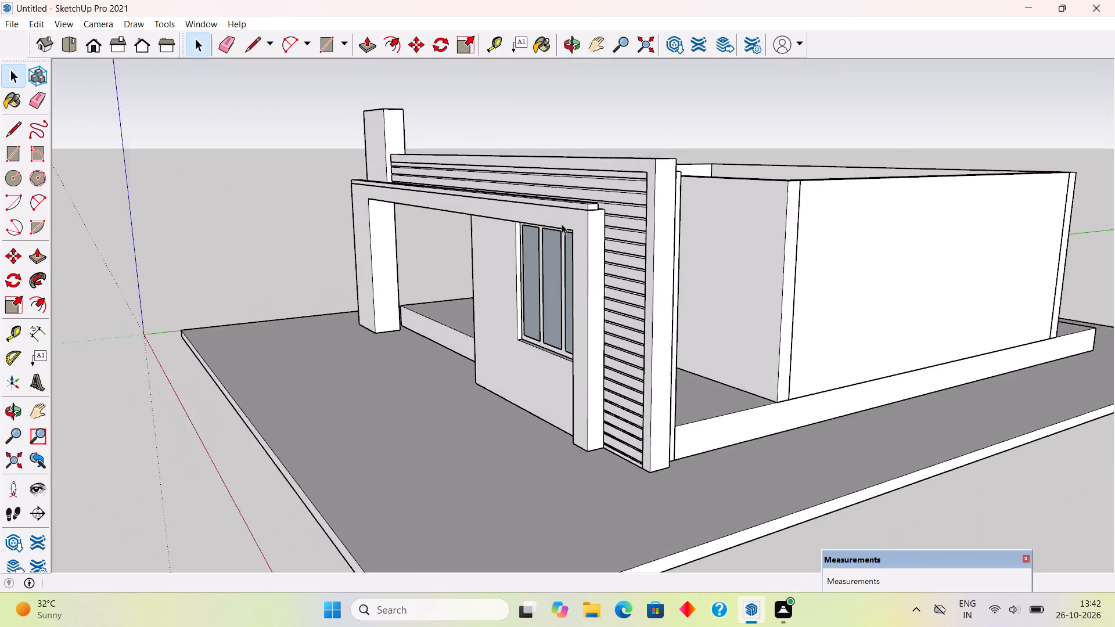
scroll(562, 224, "down", 2)
middle_click_drag(393, 247, 726, 225)
scroll(471, 254, "down", 4)
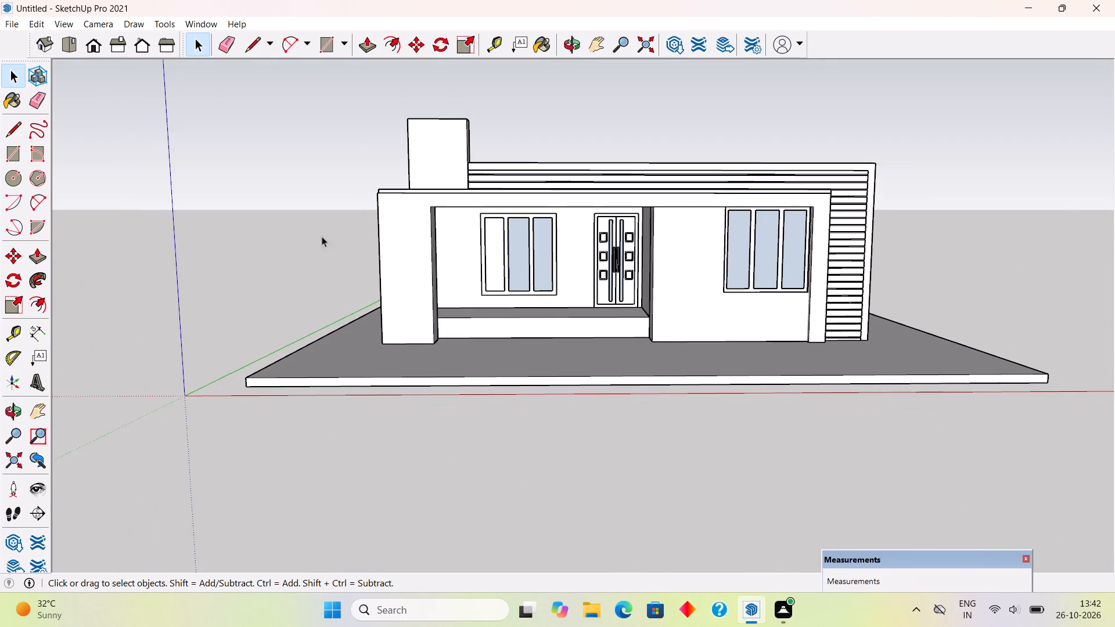
scroll(254, 230, "down", 4)
middle_click_drag(466, 330, 732, 300)
middle_click_drag(729, 348, 772, 446)
scroll(772, 446, "up", 1)
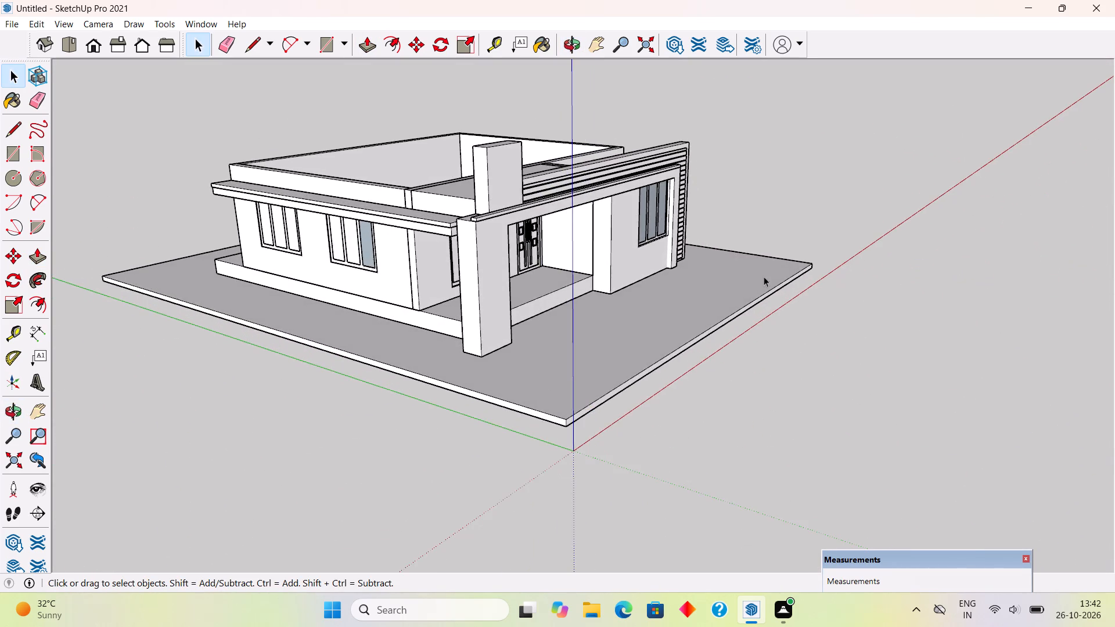
Extend the end face of the side sunshade's lower band 8" along the porch corner pillar, and leave its group.
scroll(744, 249, "up", 3)
scroll(220, 248, "up", 1)
middle_click_drag(225, 251, 340, 242)
scroll(401, 229, "up", 8)
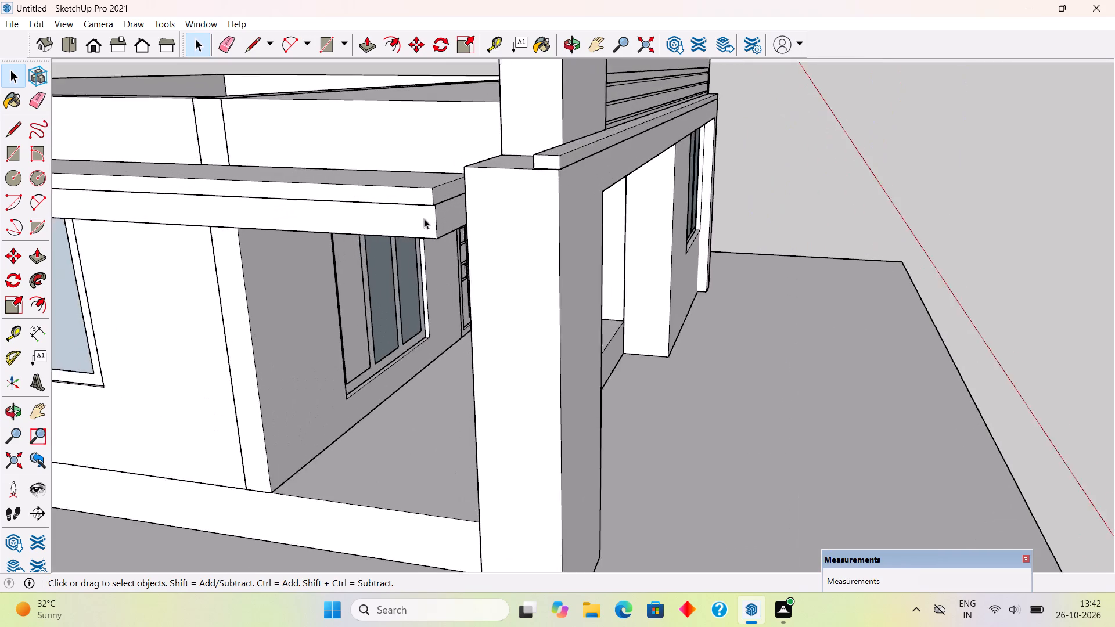
scroll(424, 218, "up", 8)
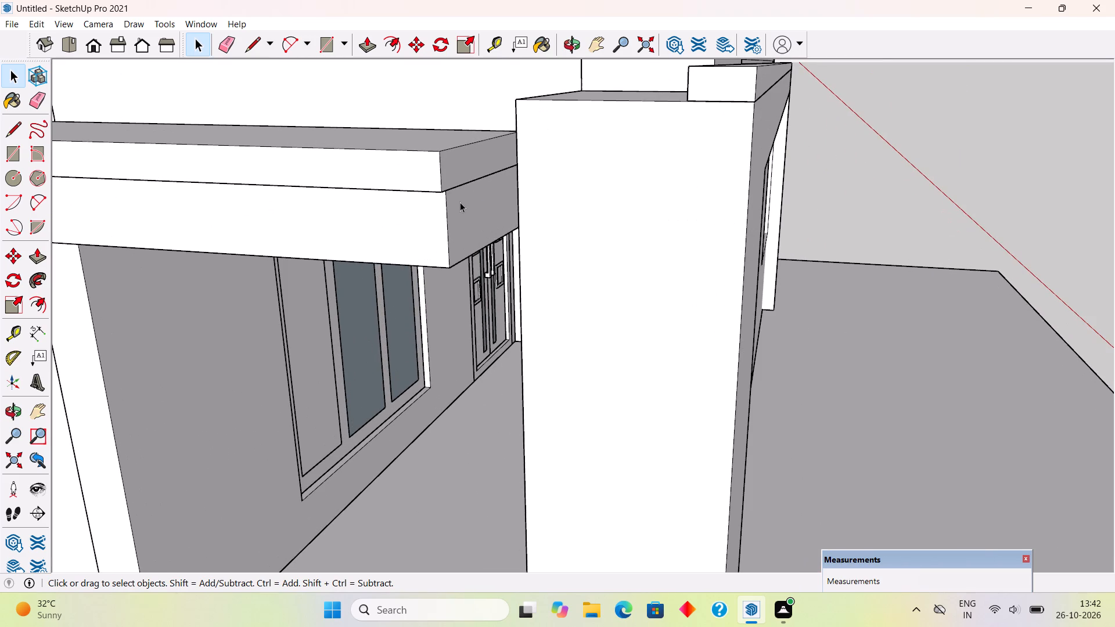
triple_click(460, 202)
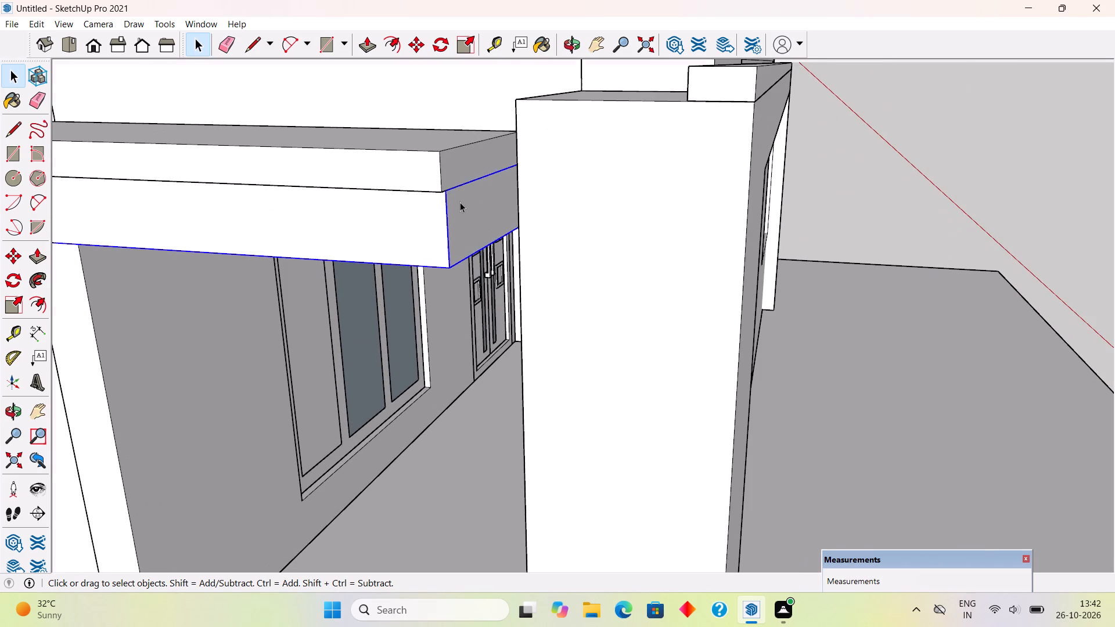
key("p")
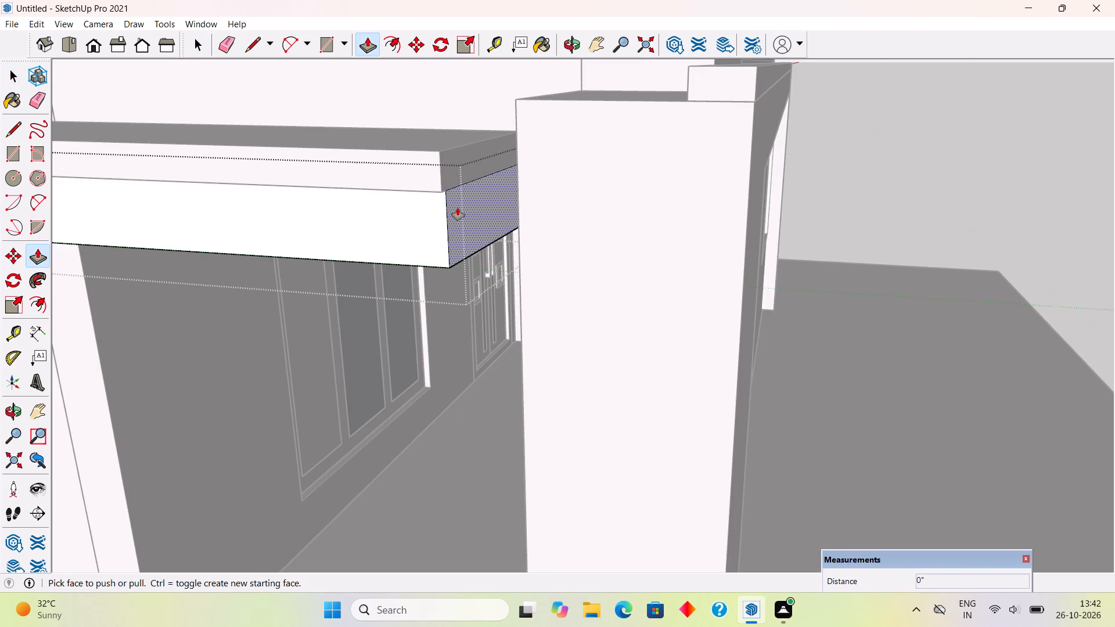
left_click(458, 208)
left_click(520, 177)
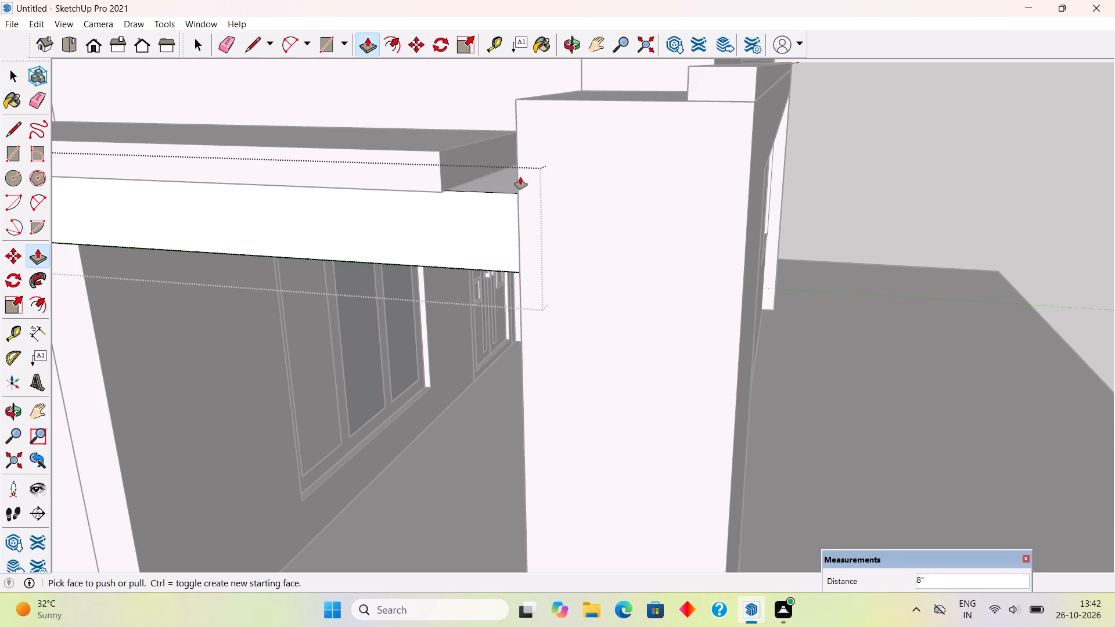
key("space")
left_click(428, 139)
Inside the side sunshade's upper slab group, extend the end face 8" to line up with the lower band.
triple_click(433, 152)
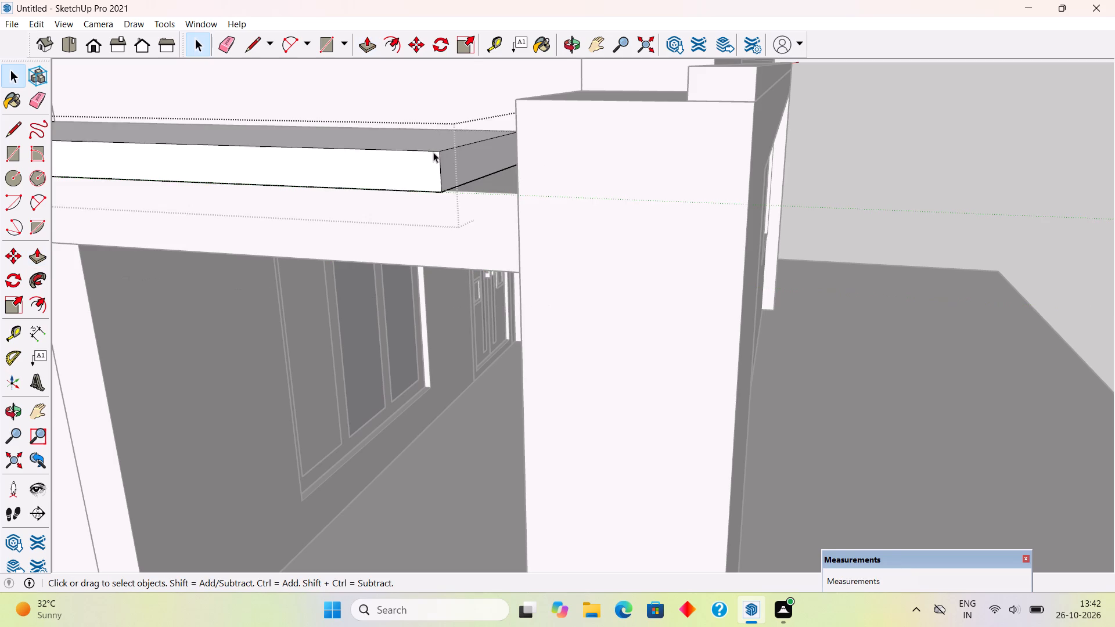
key("p")
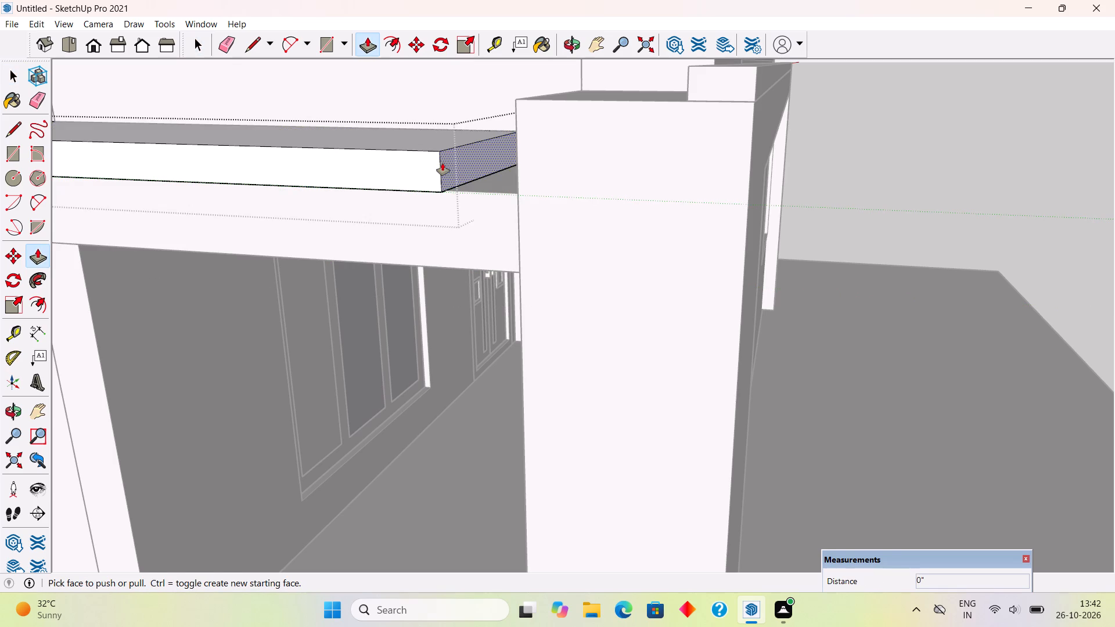
left_click(443, 163)
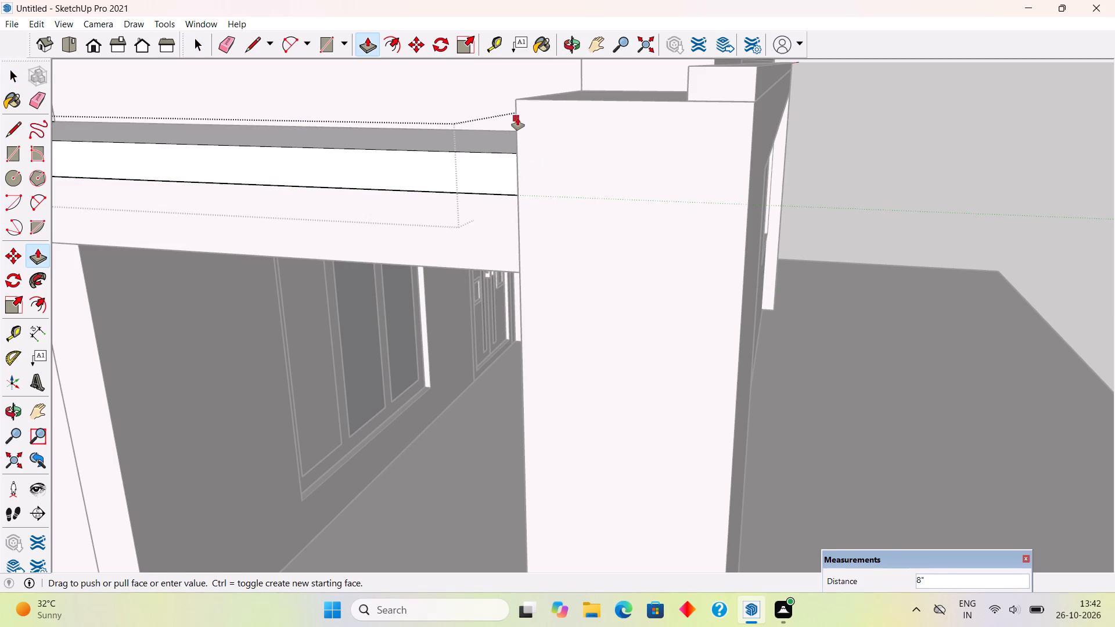
left_click(516, 243)
Leave the side sunshade's upper slab group.
key("space")
left_click(875, 156)
Examine the side sunshade's meeting with the corner pillar and the house exterior from the side, front, below and above.
middle_click_drag(617, 340, 855, 286)
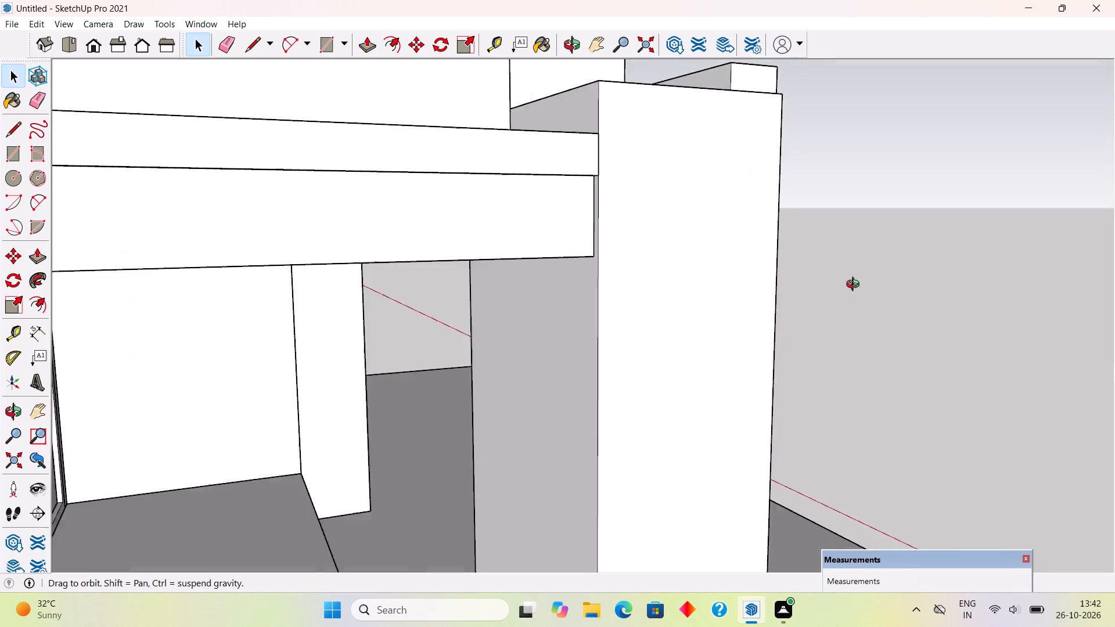
middle_click_drag(855, 286, 449, 316)
scroll(369, 314, "down", 8)
scroll(365, 312, "up", 1)
scroll(365, 312, "down", 6)
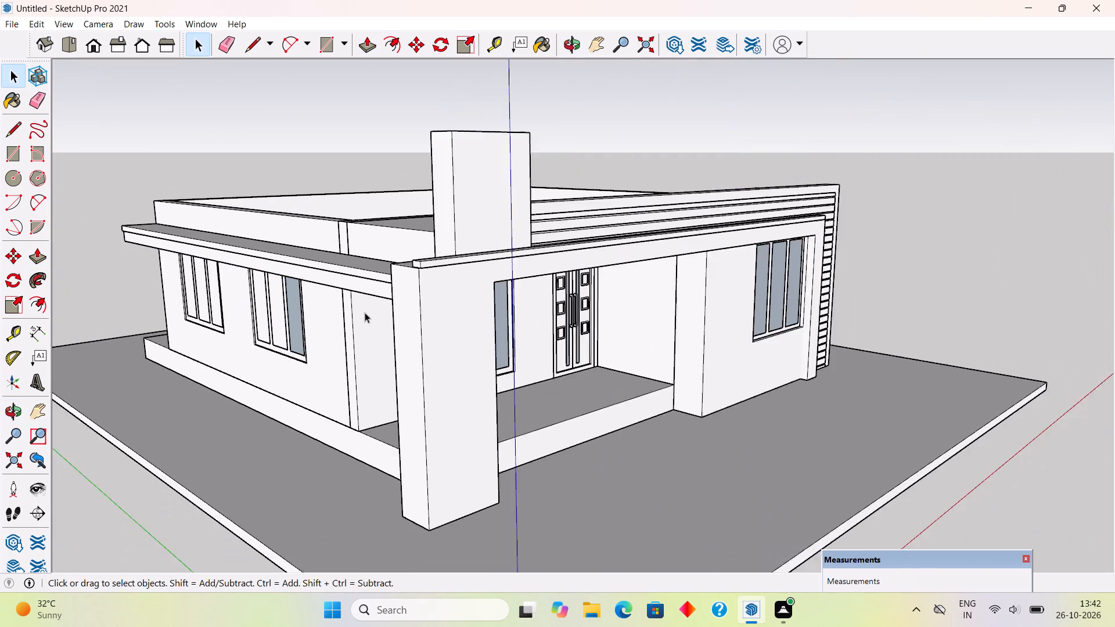
middle_click_drag(423, 328, 284, 311)
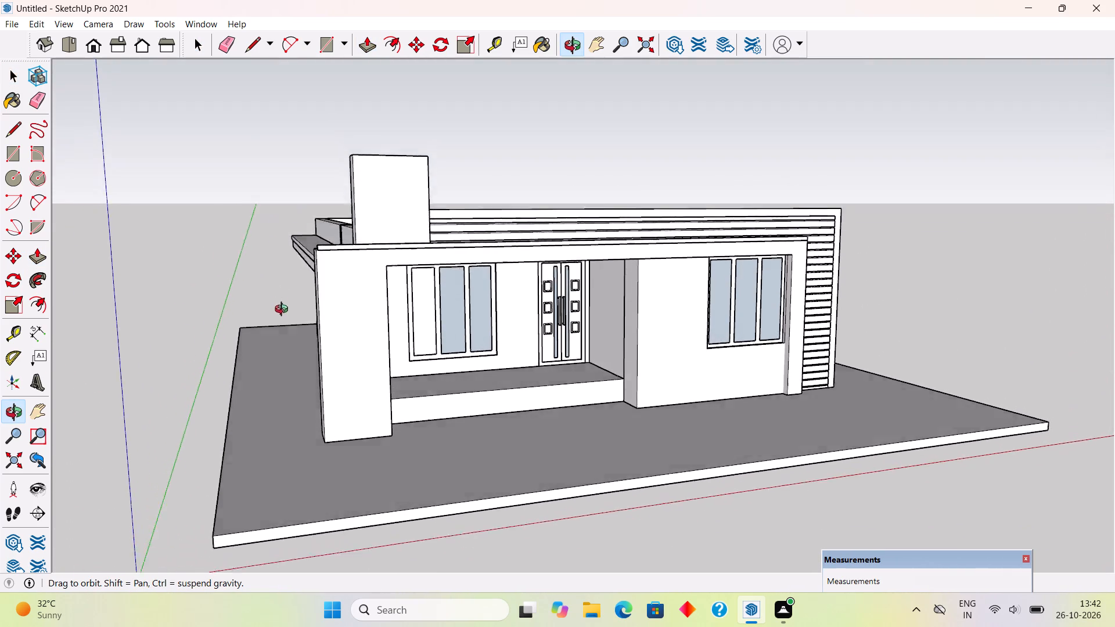
middle_click_drag(284, 311, 733, 368)
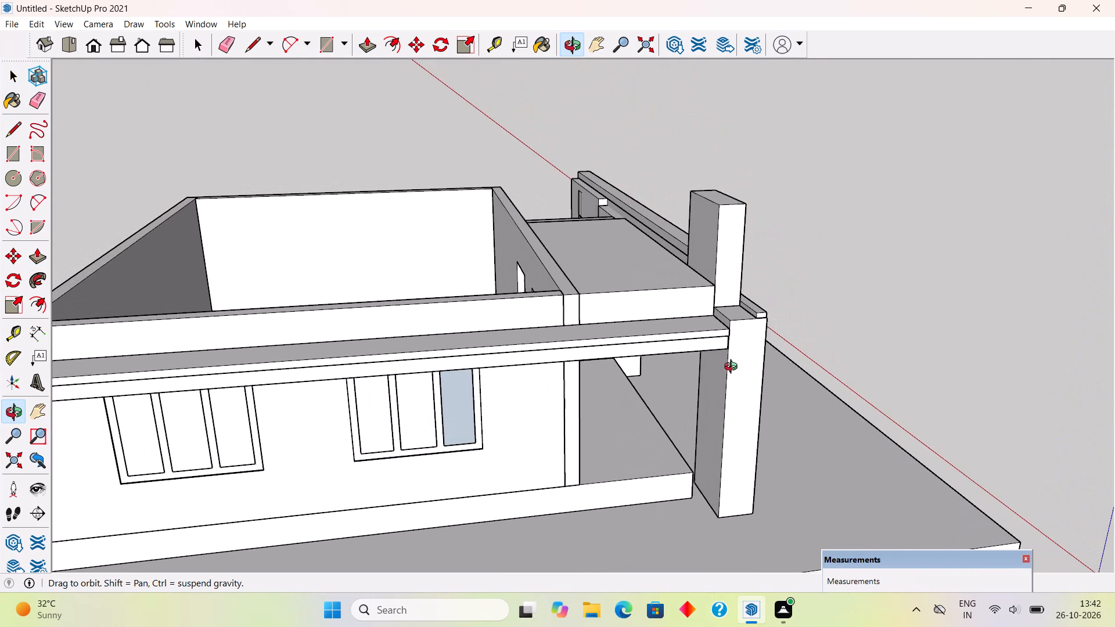
middle_click_drag(733, 368, 674, 359)
scroll(667, 357, "down", 5)
middle_click_drag(659, 350, 654, 345)
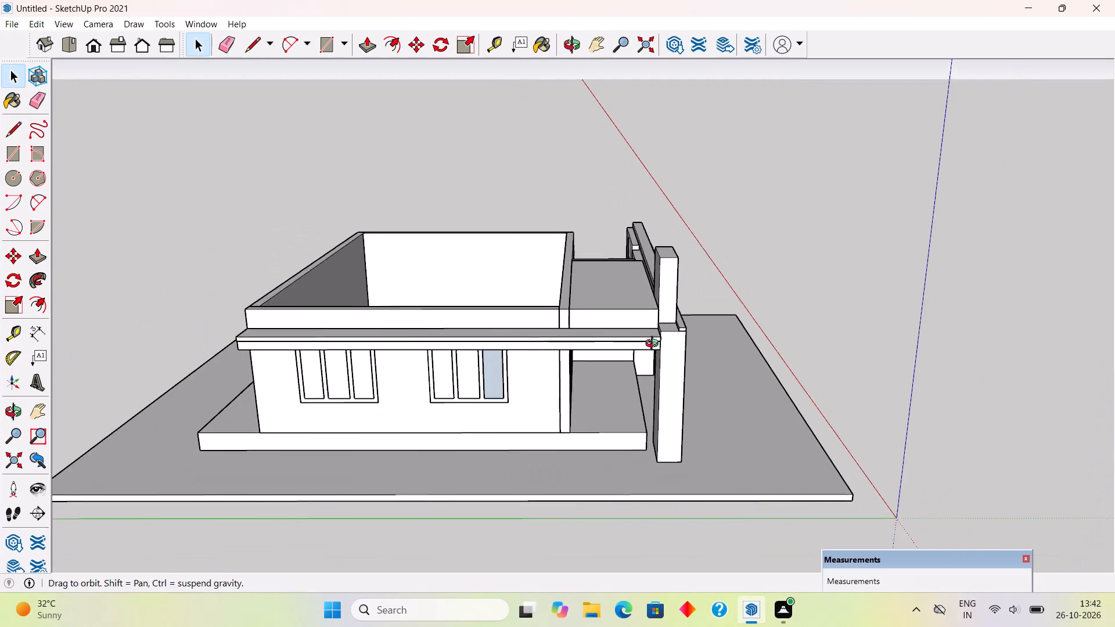
middle_click_drag(654, 345, 628, 217)
middle_click_drag(540, 298, 476, 243)
left_click_drag(530, 302, 497, 301)
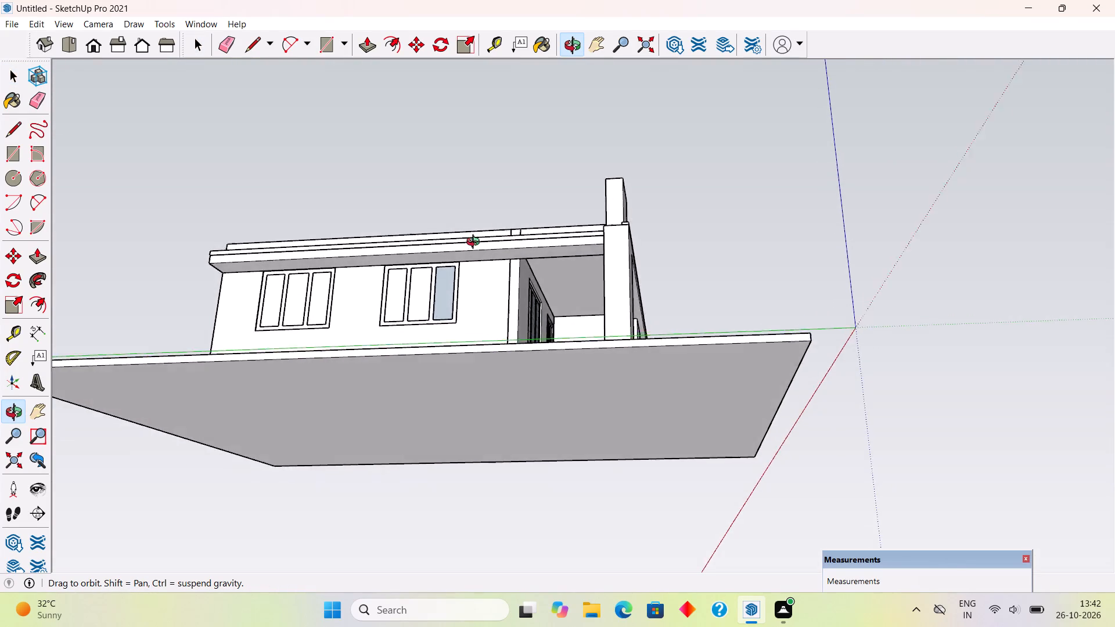
middle_click_drag(476, 243, 84, 331)
middle_click_drag(690, 299, 592, 252)
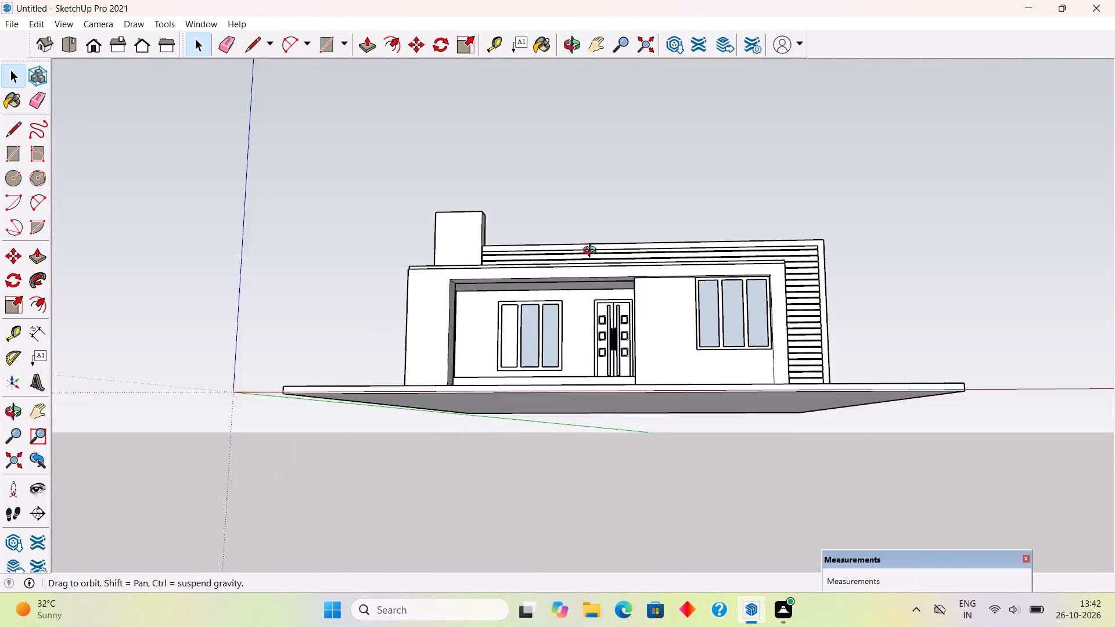
middle_click_drag(592, 252, 400, 309)
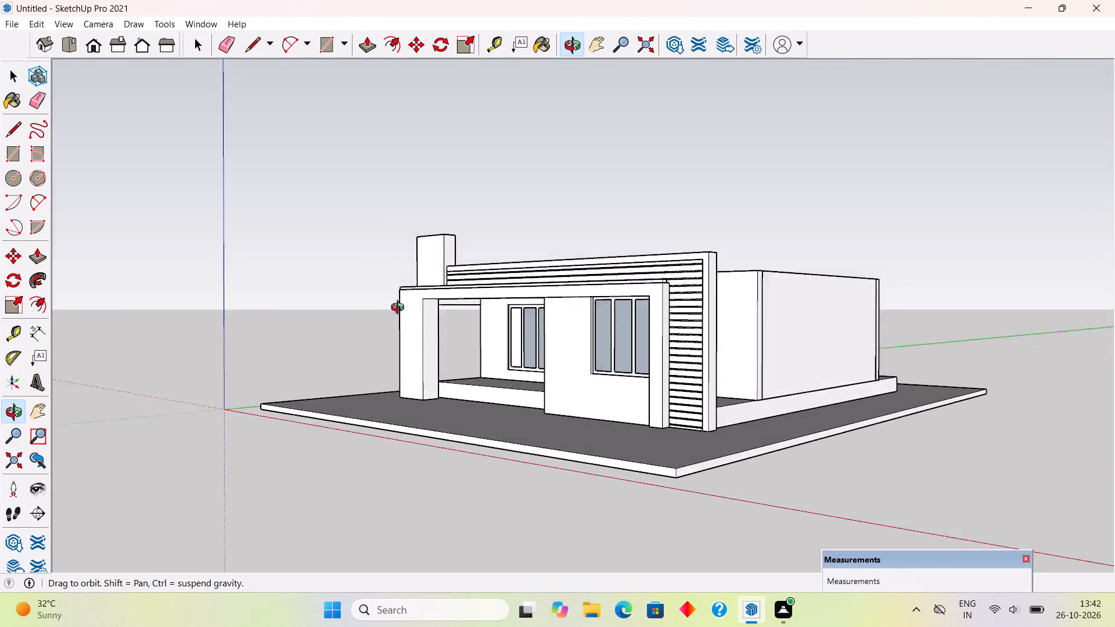
middle_click_drag(400, 309, 814, 424)
scroll(814, 424, "up", 1)
middle_click_drag(491, 419, 802, 506)
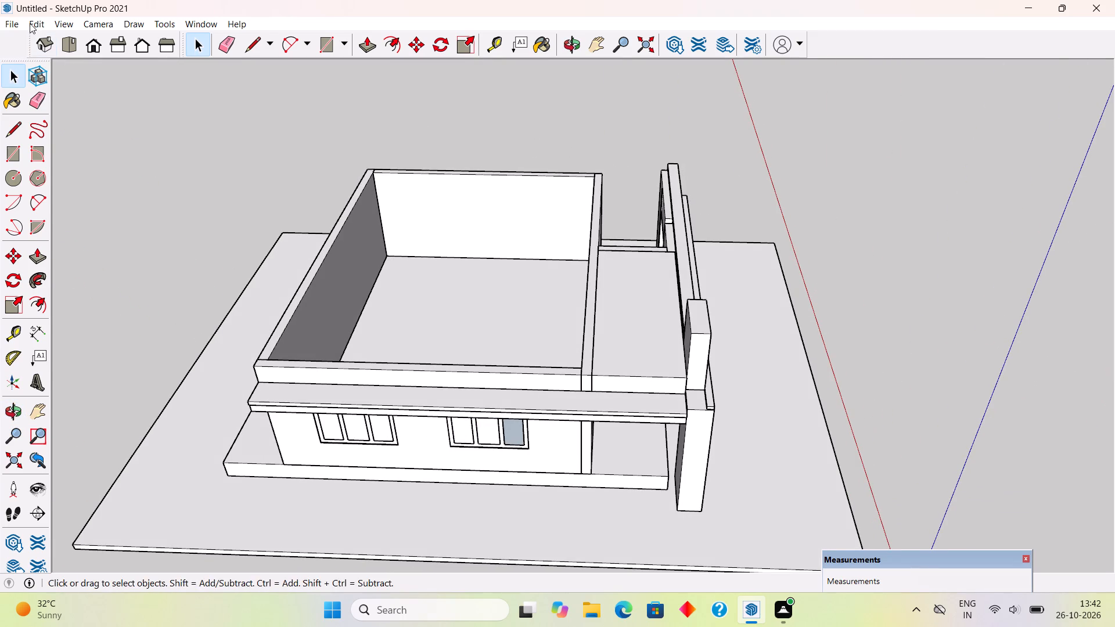
Unhide all hidden geometry in the model.
left_click(30, 23)
left_click(106, 234)
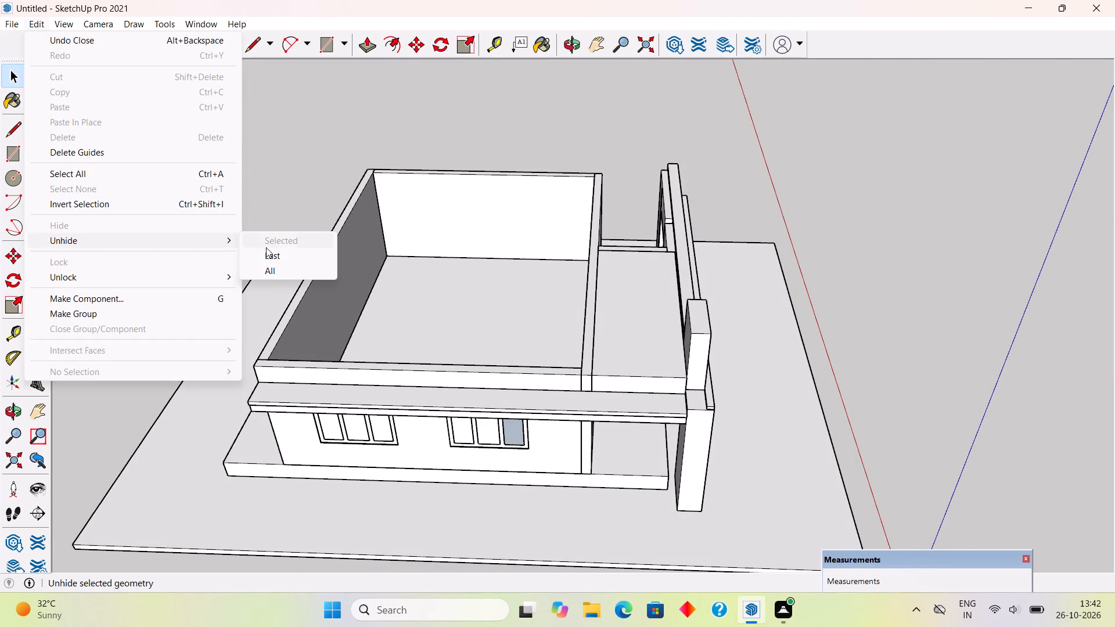
left_click(296, 270)
Inside the roof slab group, pull the slab's long front edge face out 8" toward the tall pillar and slatted wall.
middle_click_drag(574, 345, 571, 255)
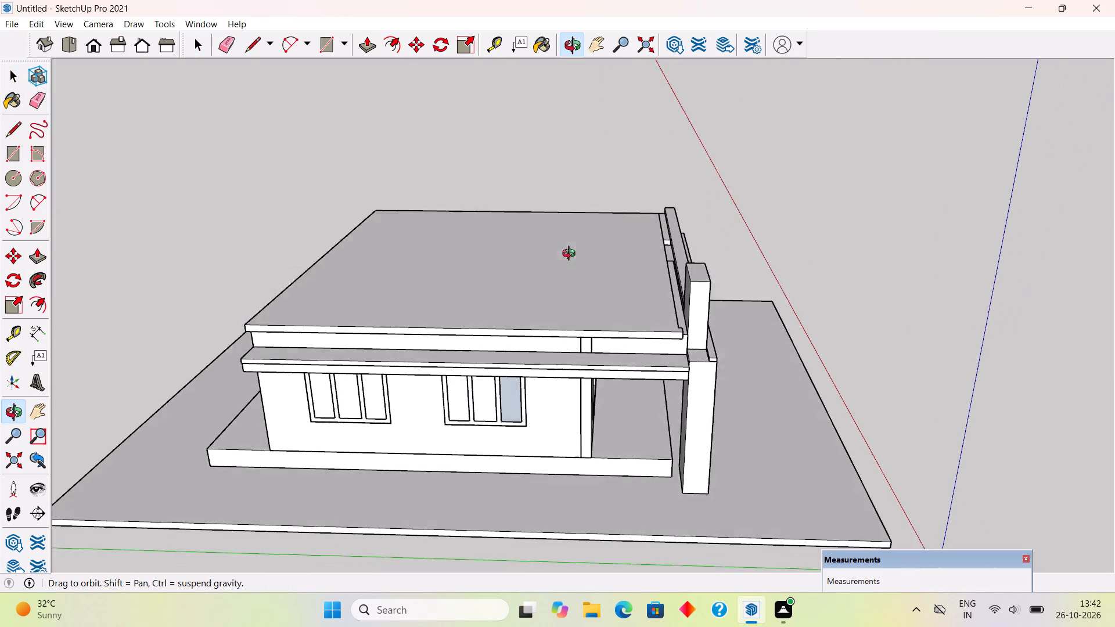
middle_click_drag(571, 255, 309, 293)
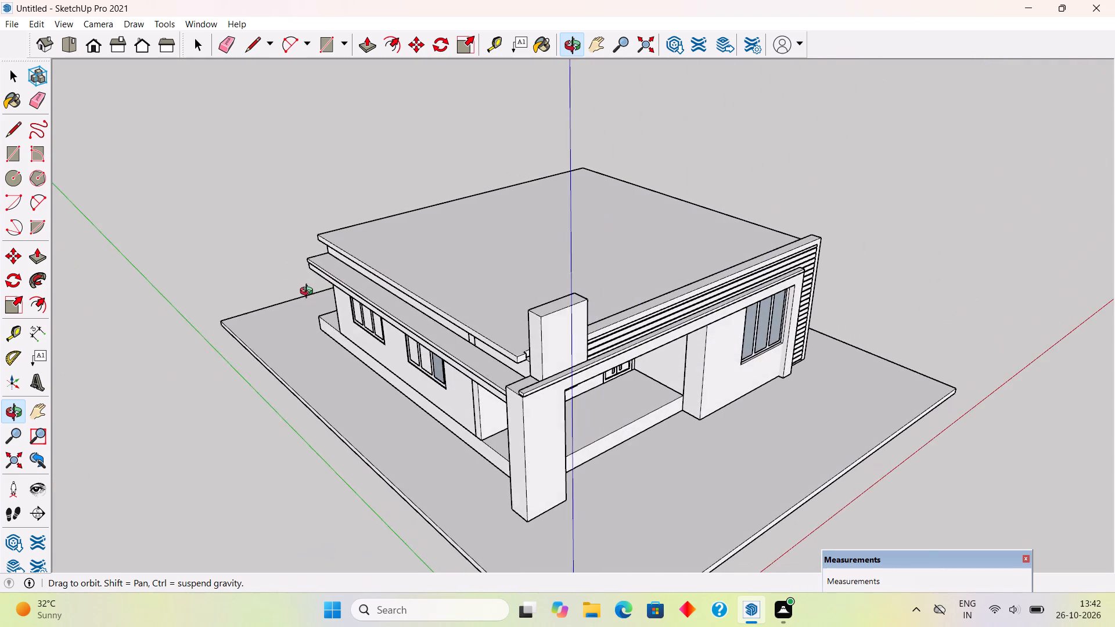
middle_click_drag(309, 293, 307, 299)
scroll(469, 325, "up", 6)
middle_click_drag(494, 339, 630, 409)
scroll(747, 408, "up", 8)
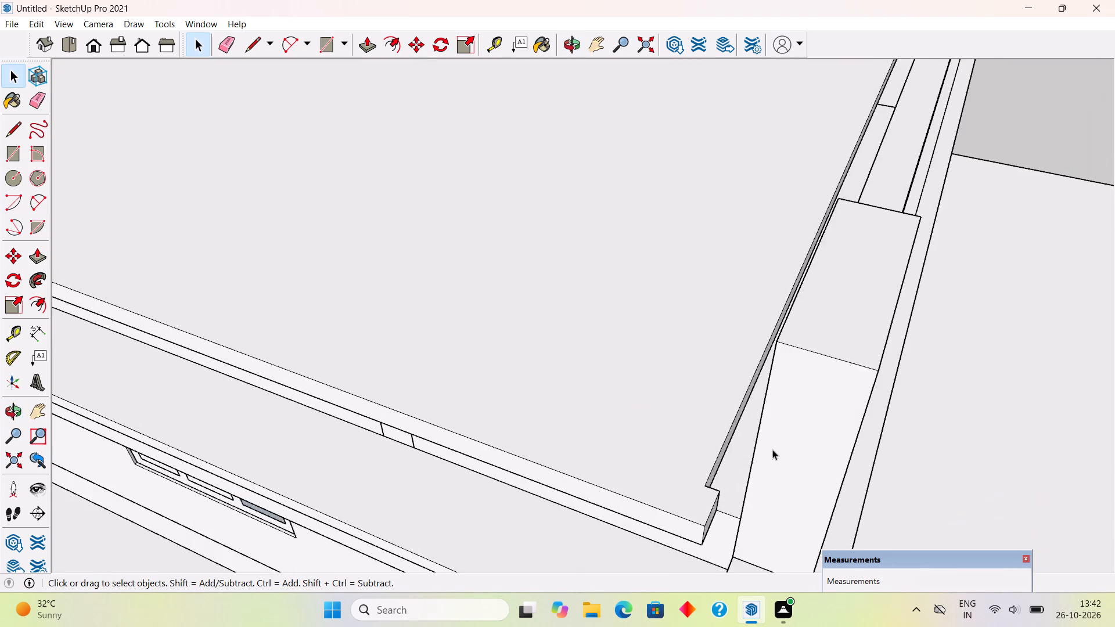
scroll(772, 449, "up", 3)
middle_click_drag(748, 477, 776, 419)
triple_click(734, 385)
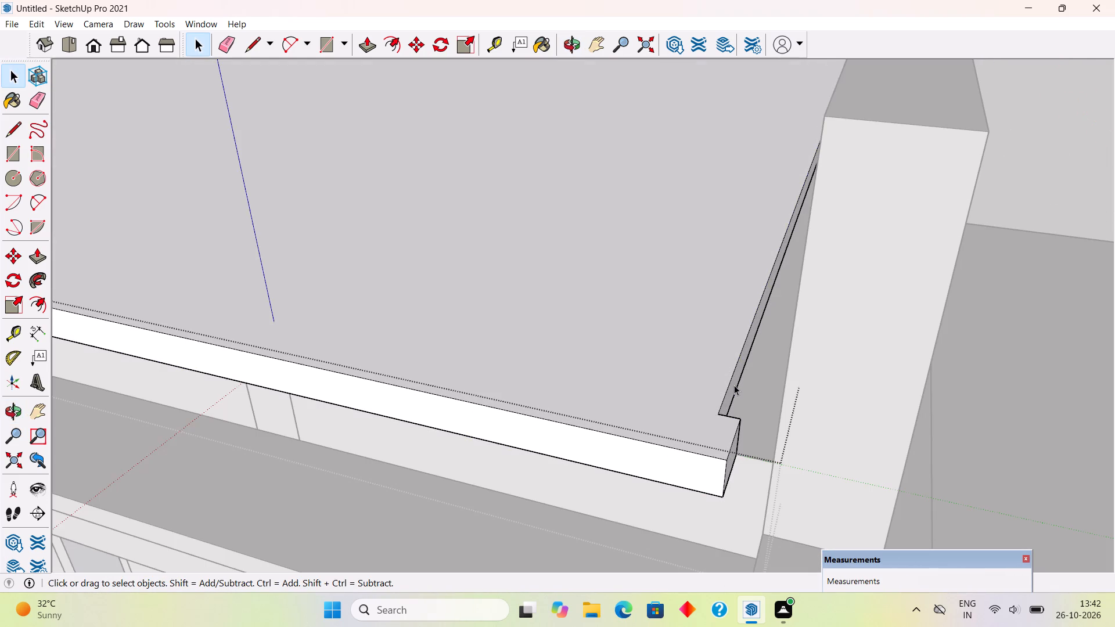
key("p")
left_click(734, 385)
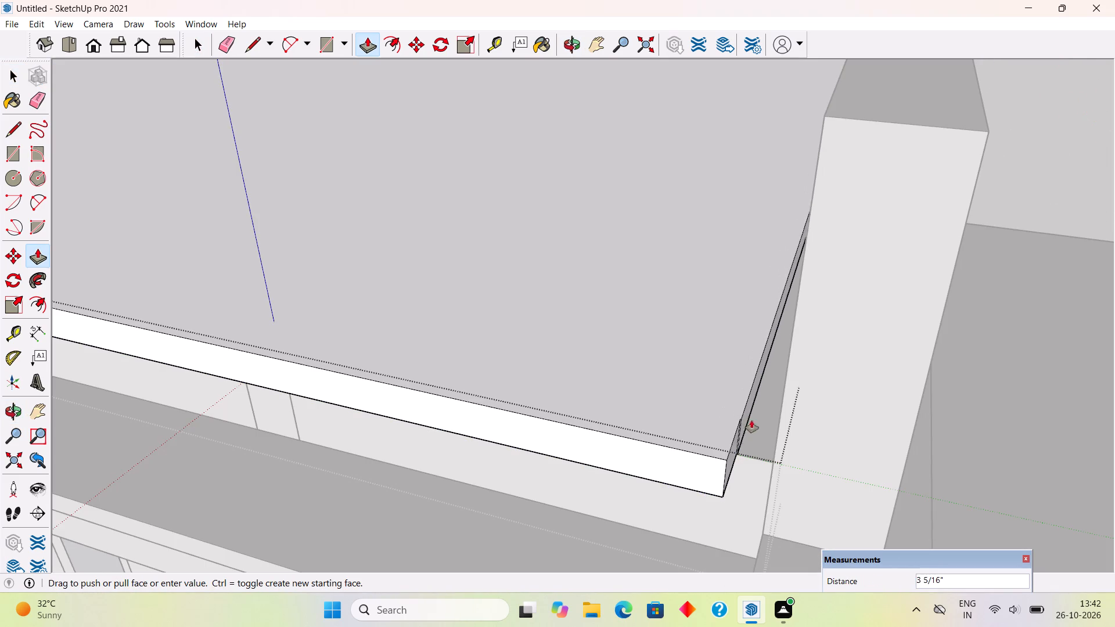
left_click(785, 422)
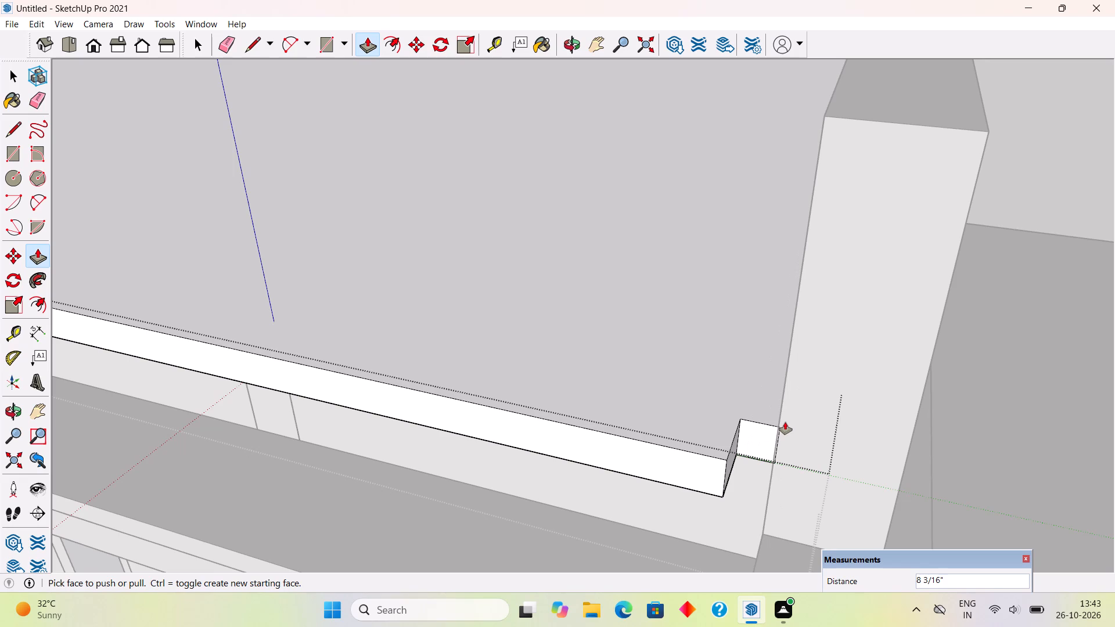
key("ctrl+z")
left_click(735, 385)
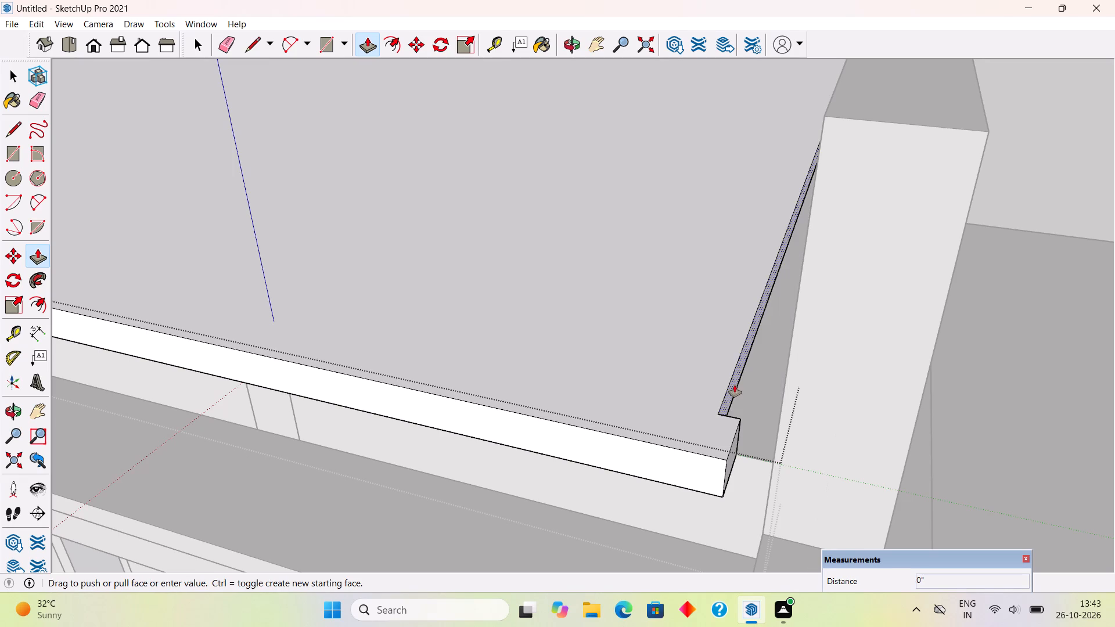
left_click(790, 356)
Extend the roof slab's corner end face flush with the front edge, then 6" further along the tall pillar, and leave the group.
middle_click_drag(745, 412, 603, 326)
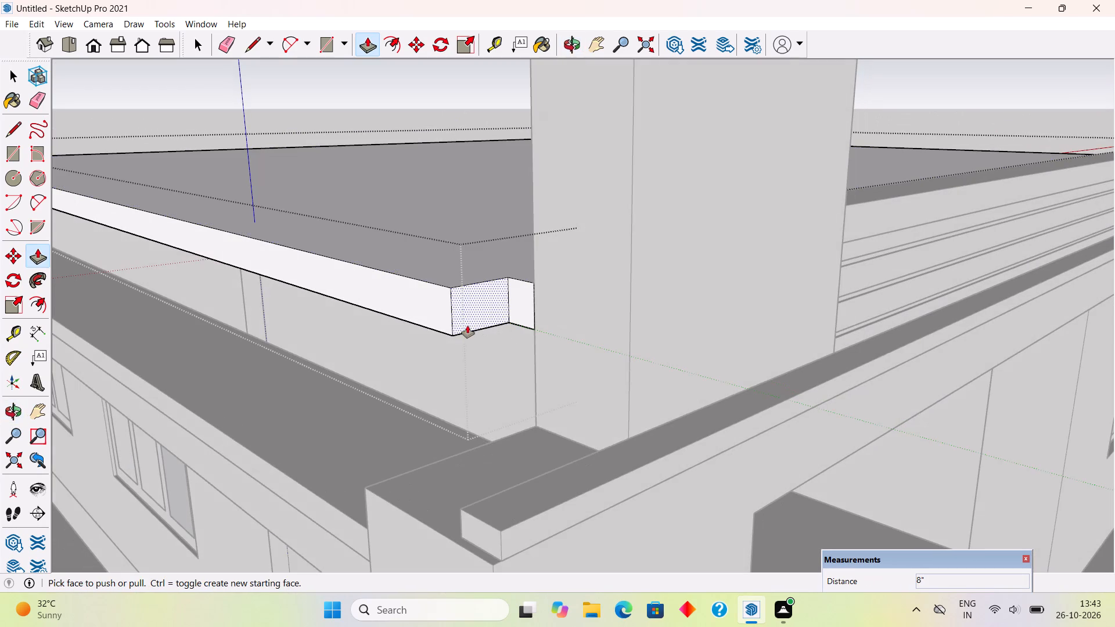
left_click(471, 322)
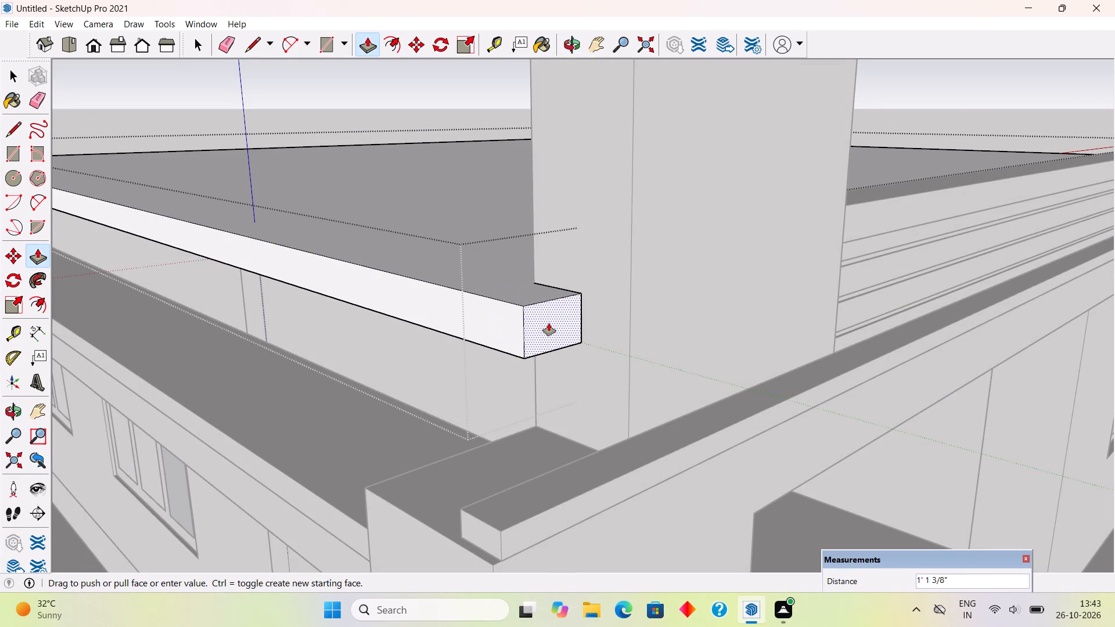
left_click(534, 262)
left_click(507, 315)
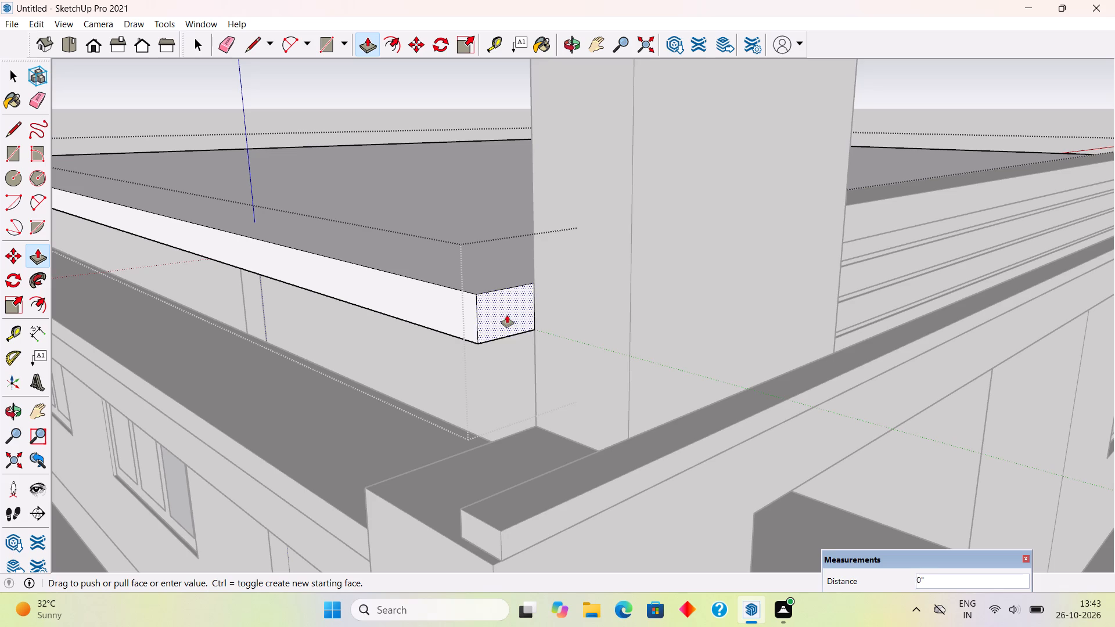
type("6\"")
key("Return")
key("space")
scroll(552, 313, "down", 13)
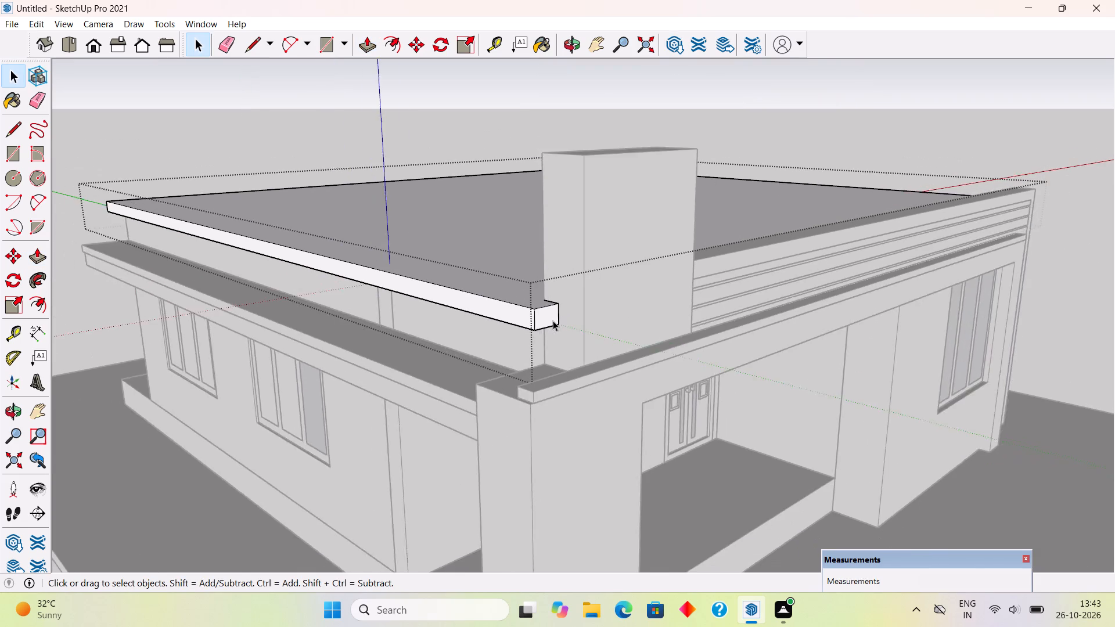
scroll(553, 320, "down", 3)
left_click(318, 188)
Examine the roof slab corner at the tall pillar and the roof and walls from the front, back and open side.
scroll(589, 265, "down", 1)
middle_click_drag(577, 282, 391, 261)
scroll(390, 268, "up", 5)
middle_click_drag(452, 394, 427, 332)
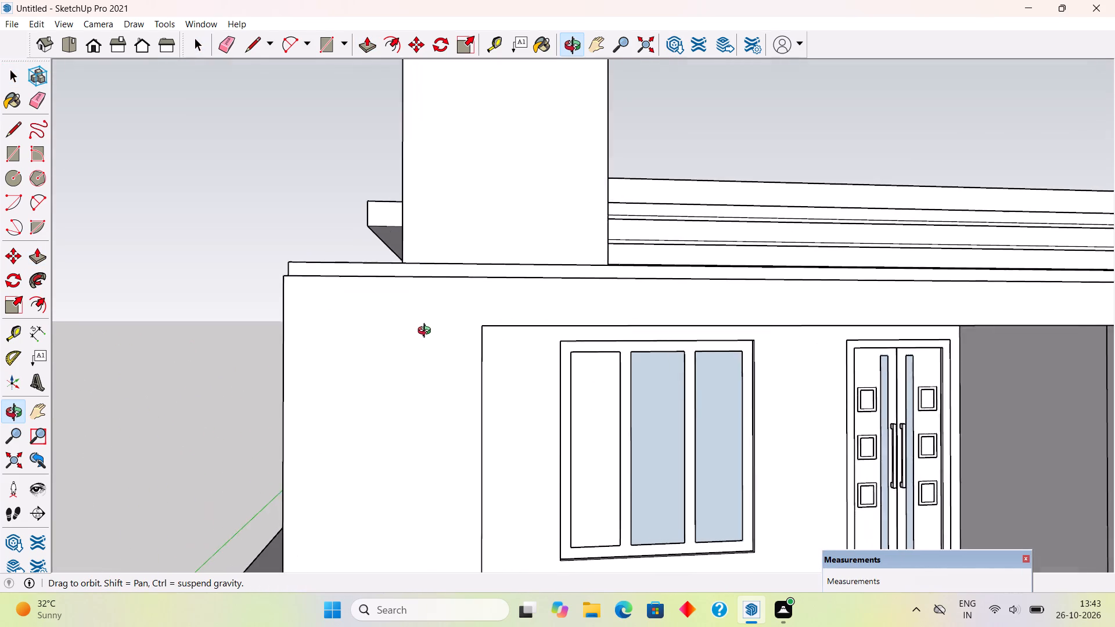
middle_click_drag(427, 332, 430, 343)
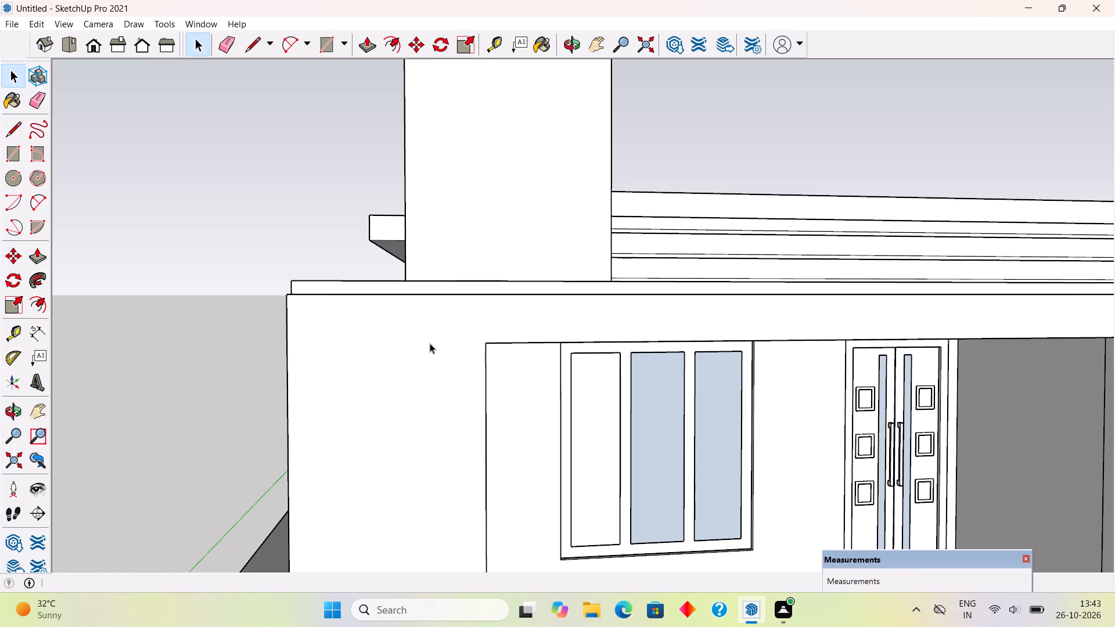
middle_click_drag(449, 388, 436, 449)
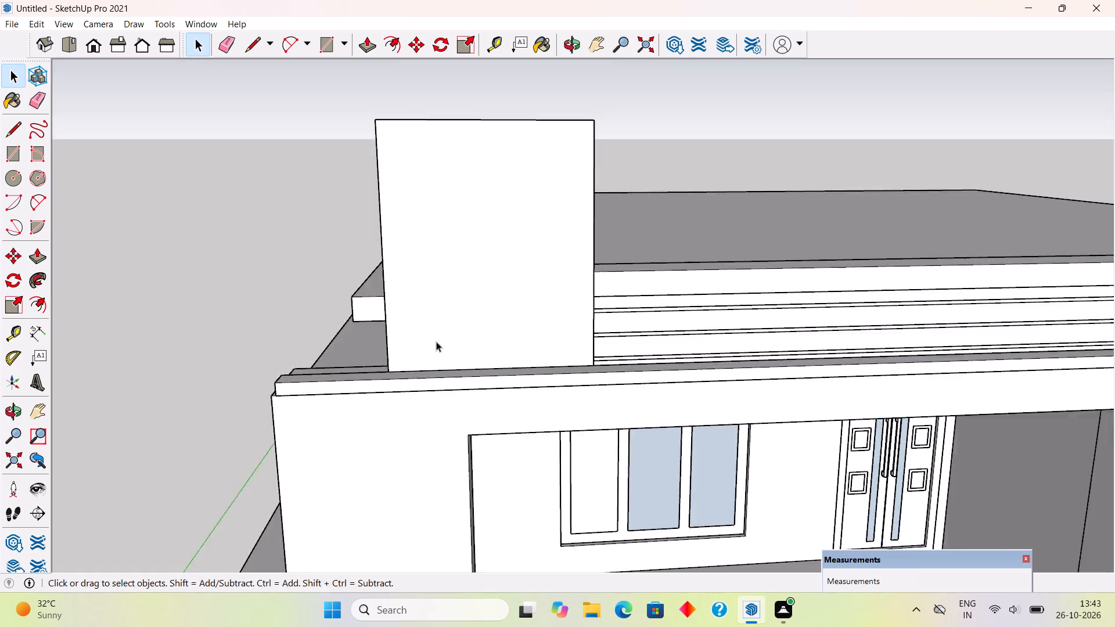
middle_click_drag(436, 341, 633, 487)
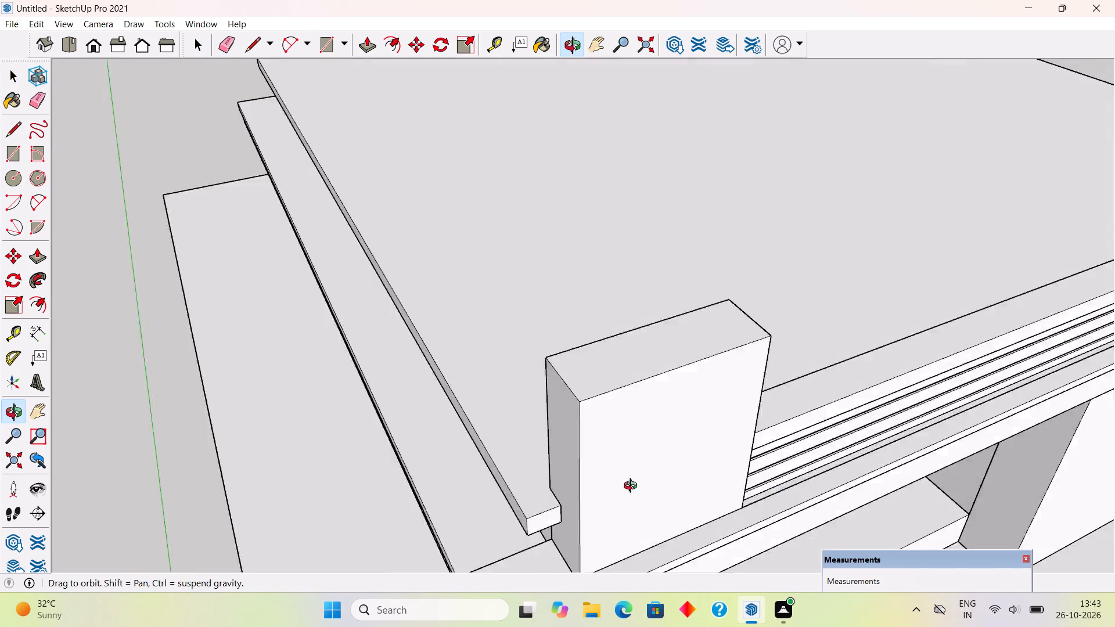
middle_click_drag(633, 487, 986, 470)
scroll(998, 470, "down", 3)
middle_click_drag(714, 417, 1030, 430)
scroll(985, 419, "down", 3)
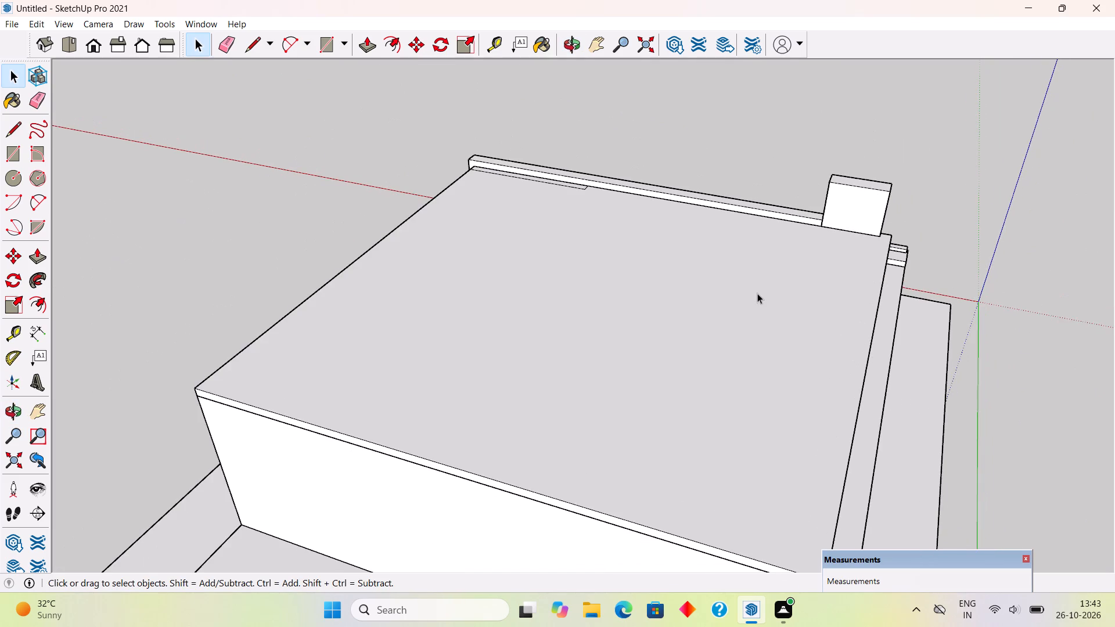
scroll(757, 293, "down", 3)
middle_click_drag(693, 341, 952, 373)
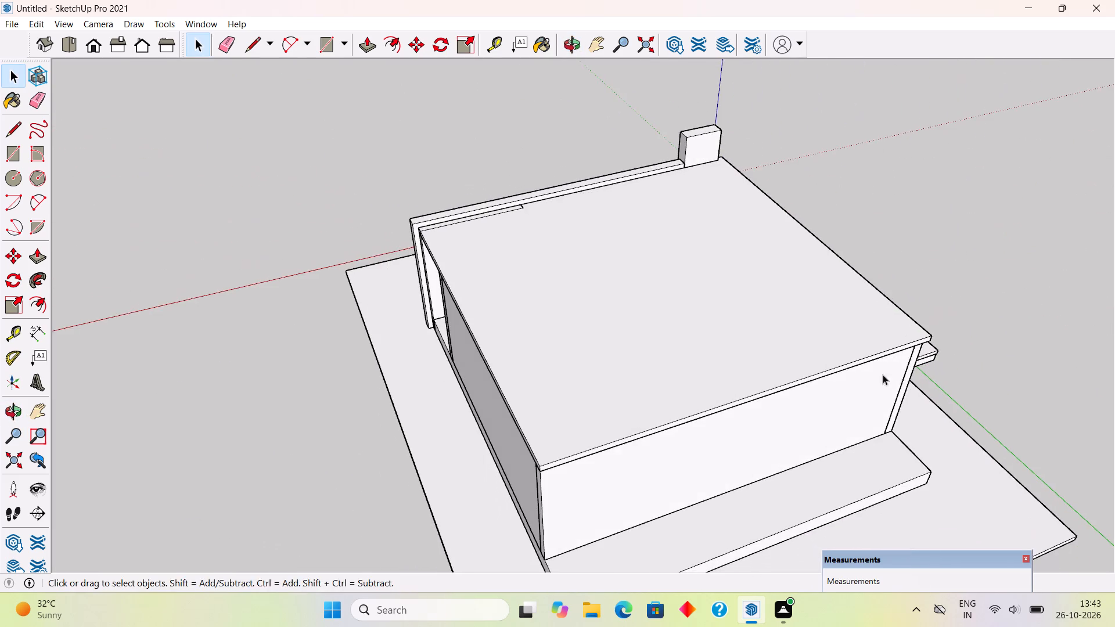
middle_click_drag(625, 390, 898, 395)
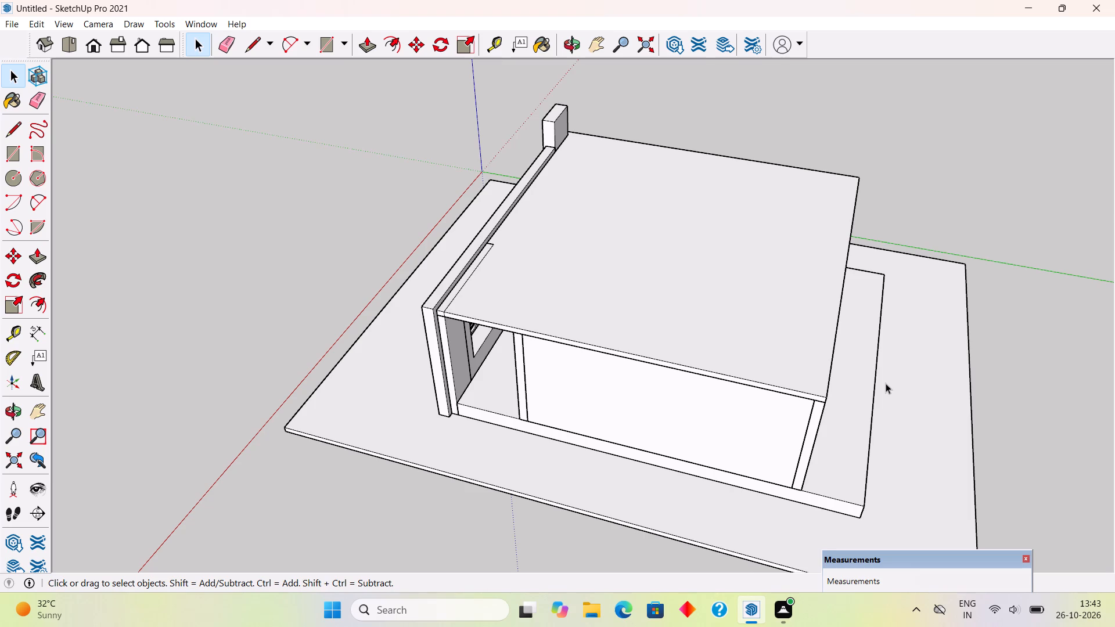
scroll(854, 330, "down", 1)
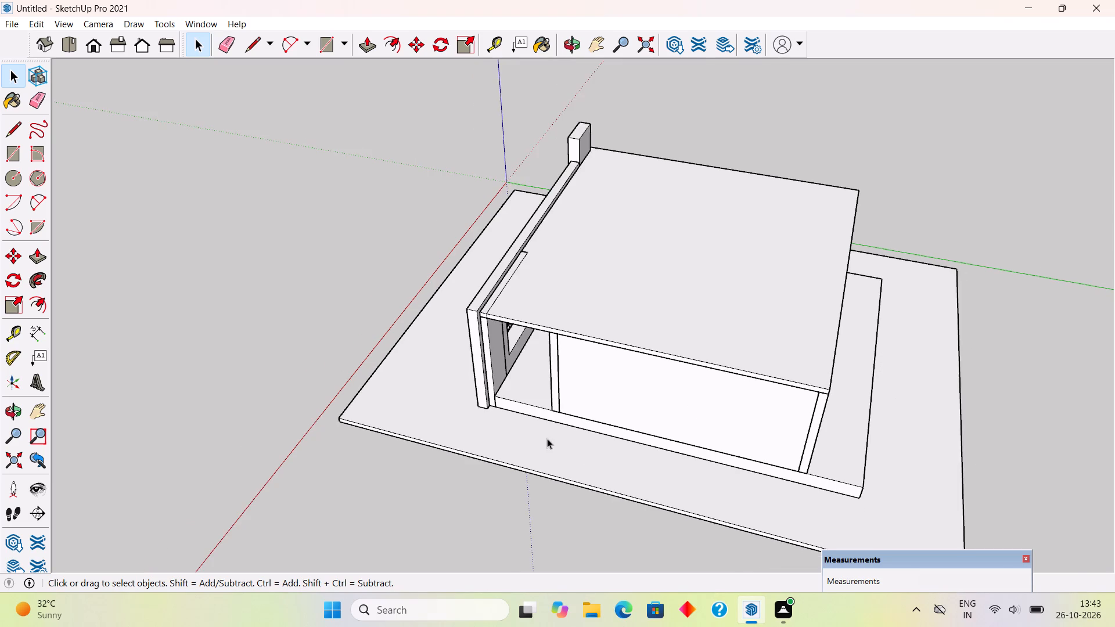
Place a guide 9" inside the floor's outer edge at the open side, between the slatted front wall and the inner wall.
scroll(547, 438, "up", 8)
middle_click_drag(567, 424, 684, 392)
scroll(624, 335, "up", 5)
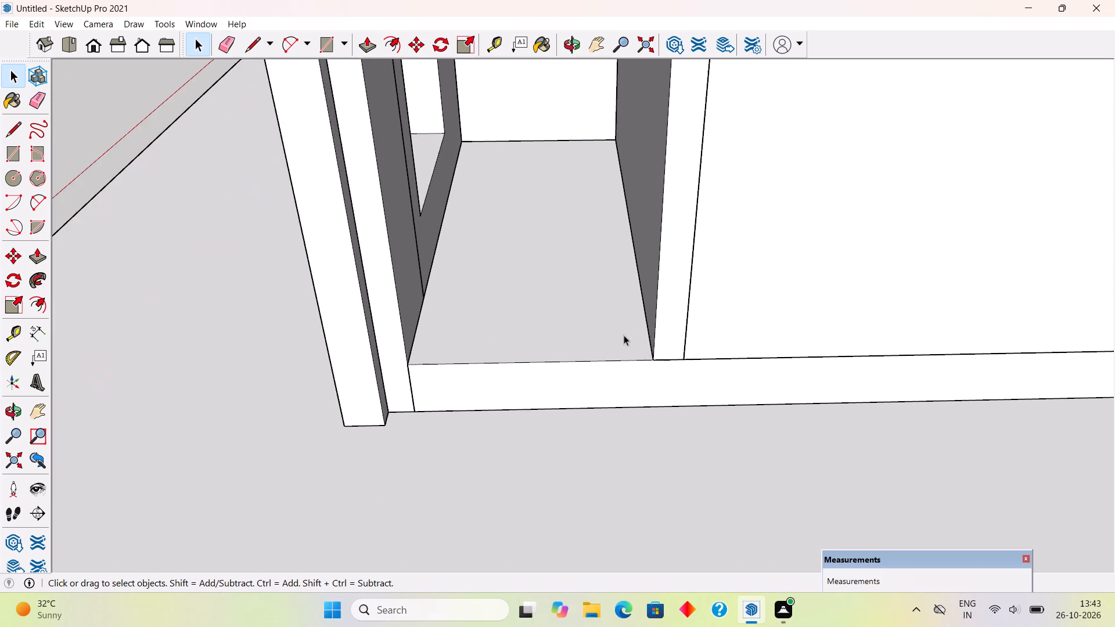
scroll(631, 323, "up", 3)
middle_click_drag(631, 323, 603, 331)
key("t")
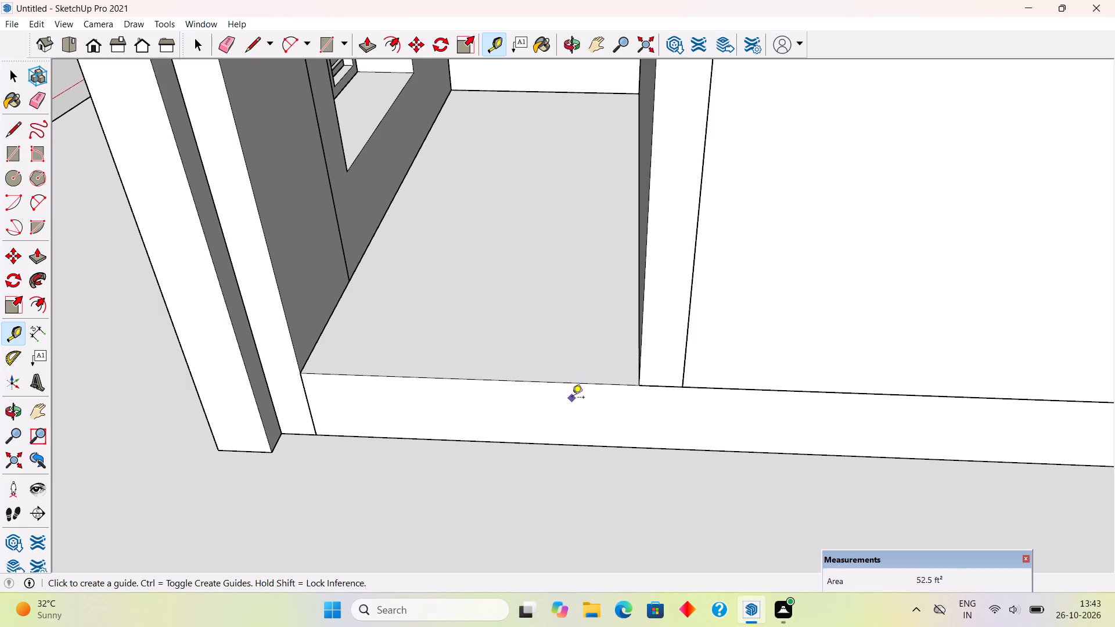
left_click(571, 383)
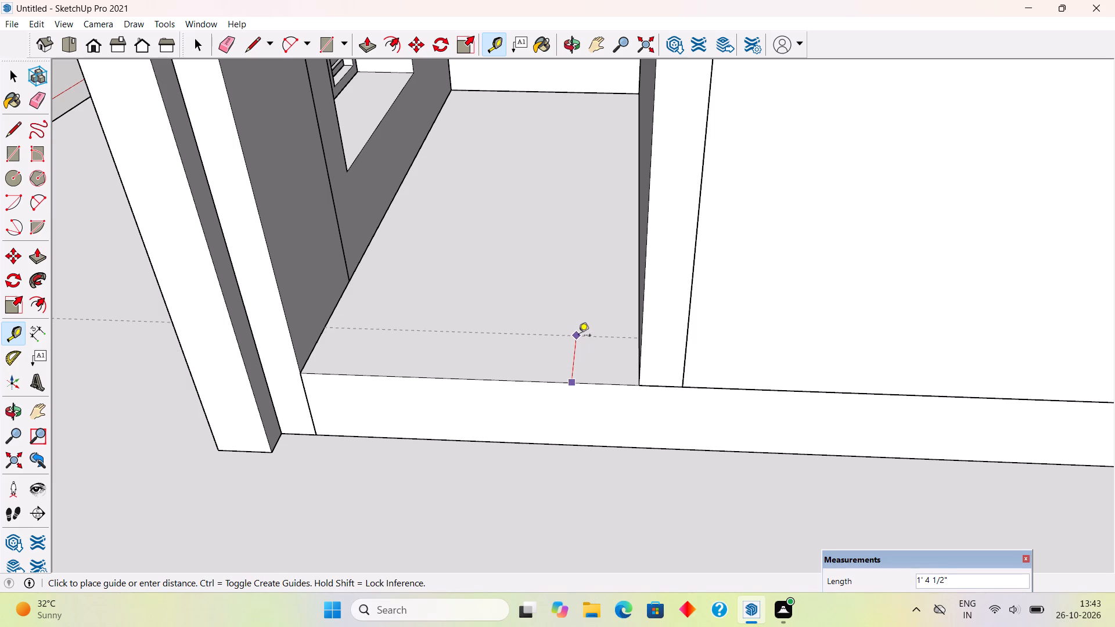
type("9\"")
key("Return")
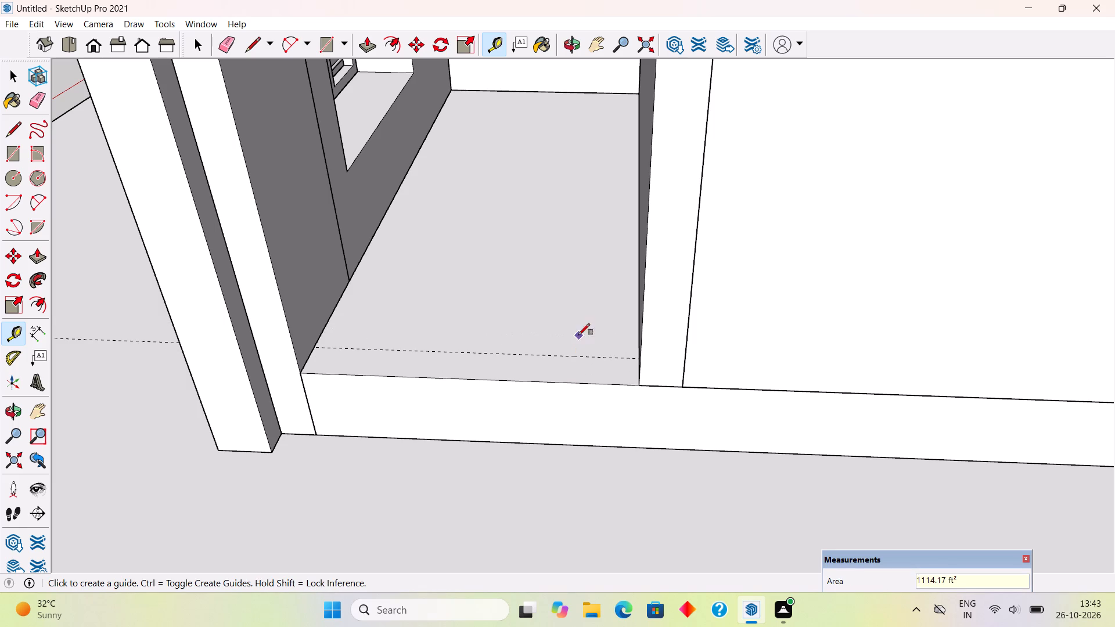
Draw a rectangle on the floor between the 9" guide and the outer edge at the open side, and pull it up 10' to the roof slab.
key("r")
left_click(316, 347)
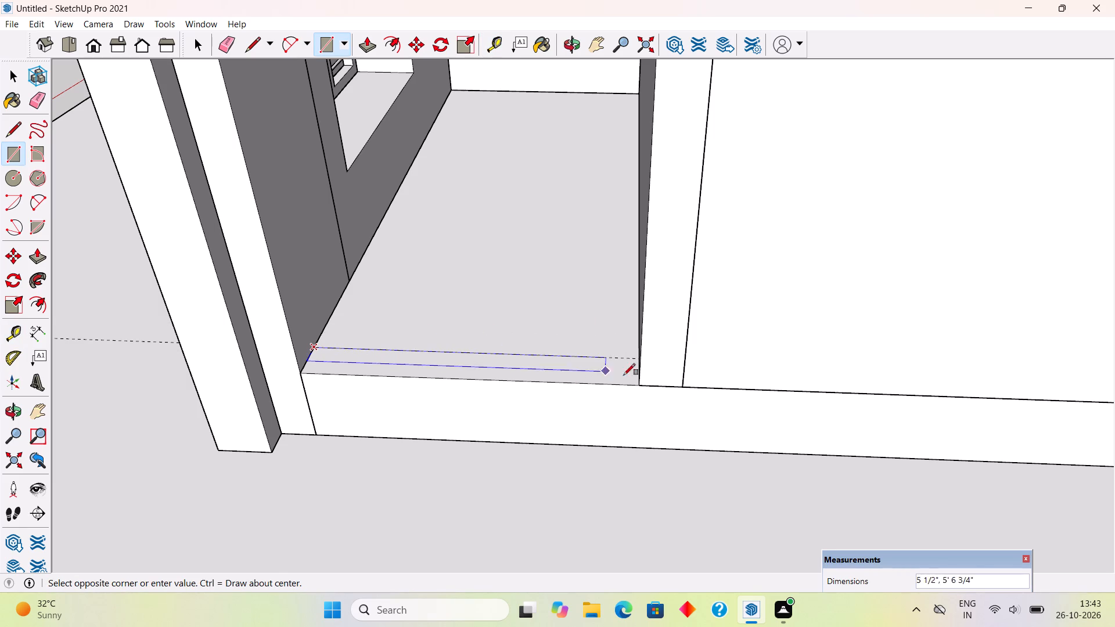
left_click(646, 384)
key("p")
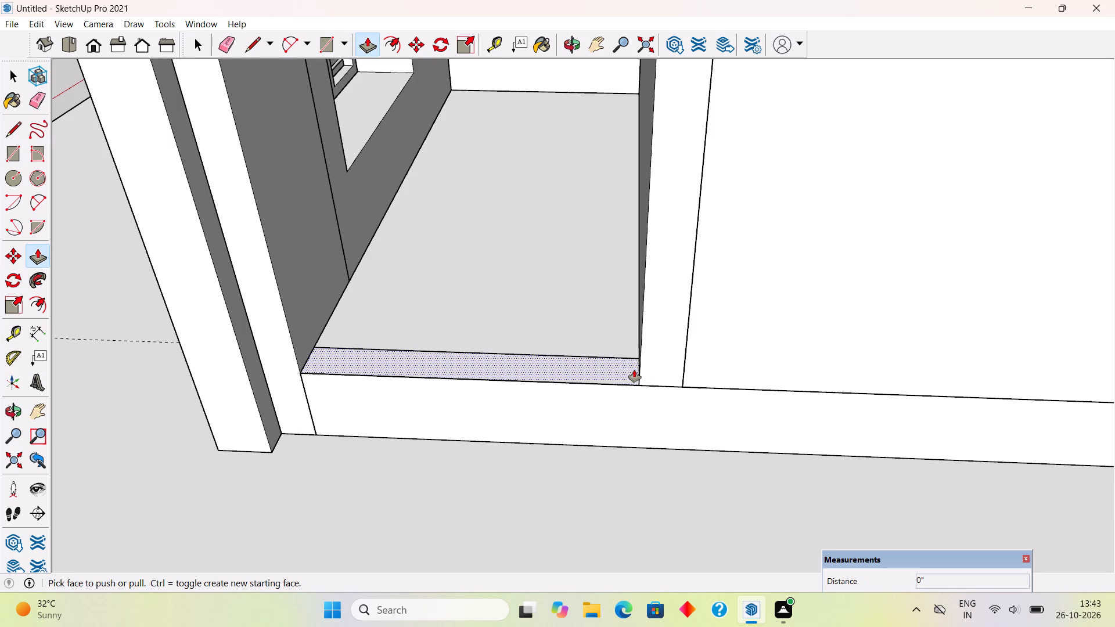
left_click(634, 370)
scroll(641, 338, "down", 12)
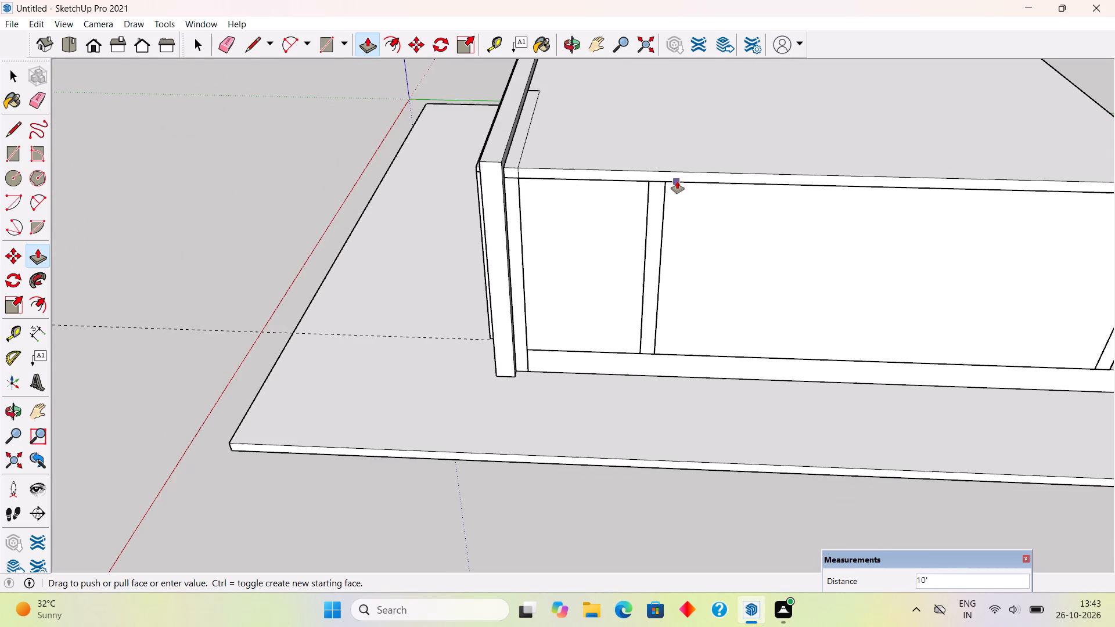
left_click(677, 181)
Select the whole new wall piece between the slatted front wall and the inner wall and make it a group.
key("space")
triple_click(619, 261)
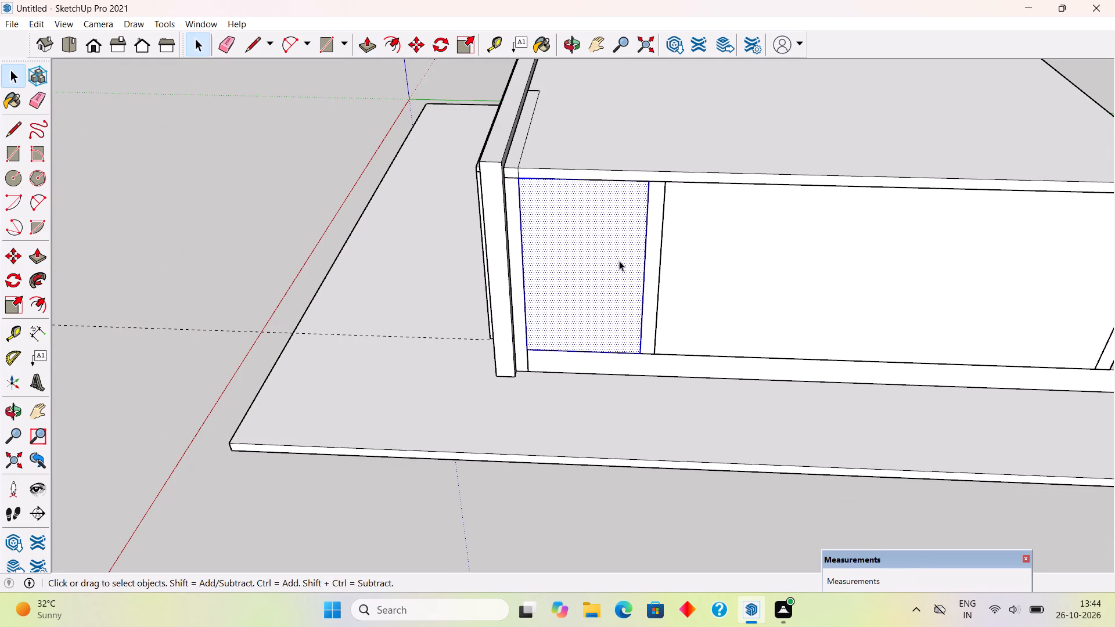
right_click(619, 261)
left_click(679, 381)
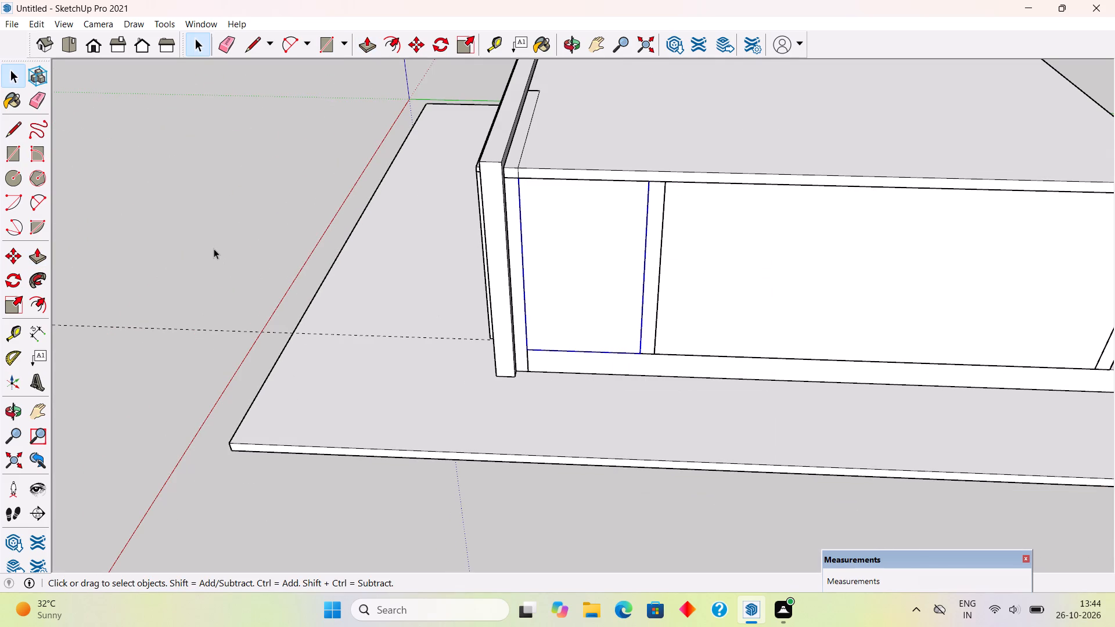
left_click(214, 248)
Examine the closed side wall and the house's front facade from several angles.
scroll(217, 256, "down", 5)
middle_click_drag(250, 325, 608, 396)
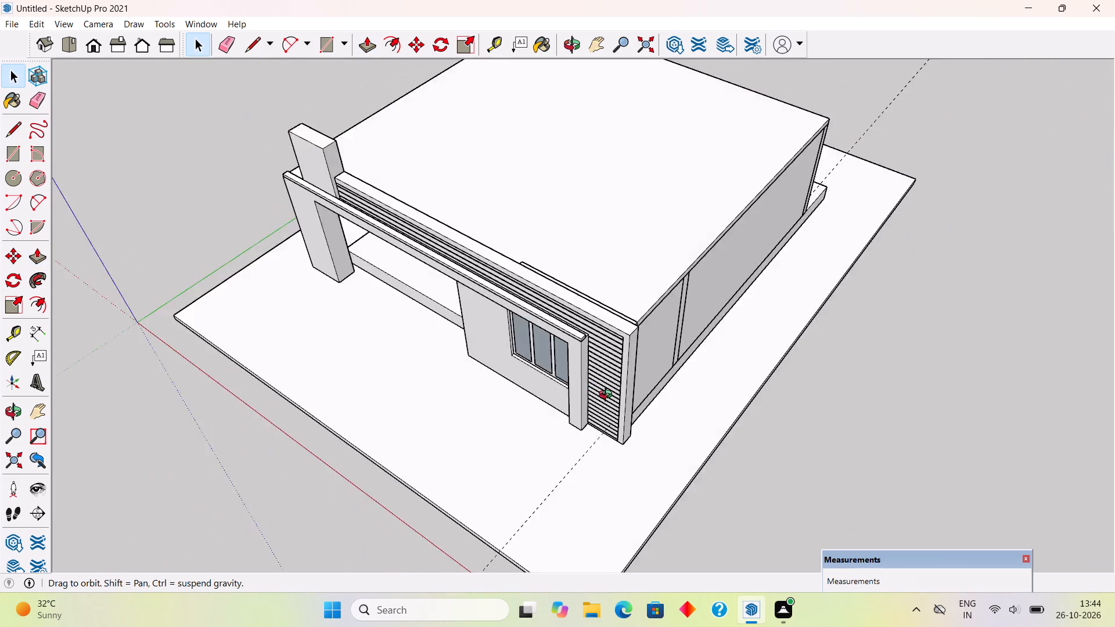
middle_click_drag(608, 396, 389, 365)
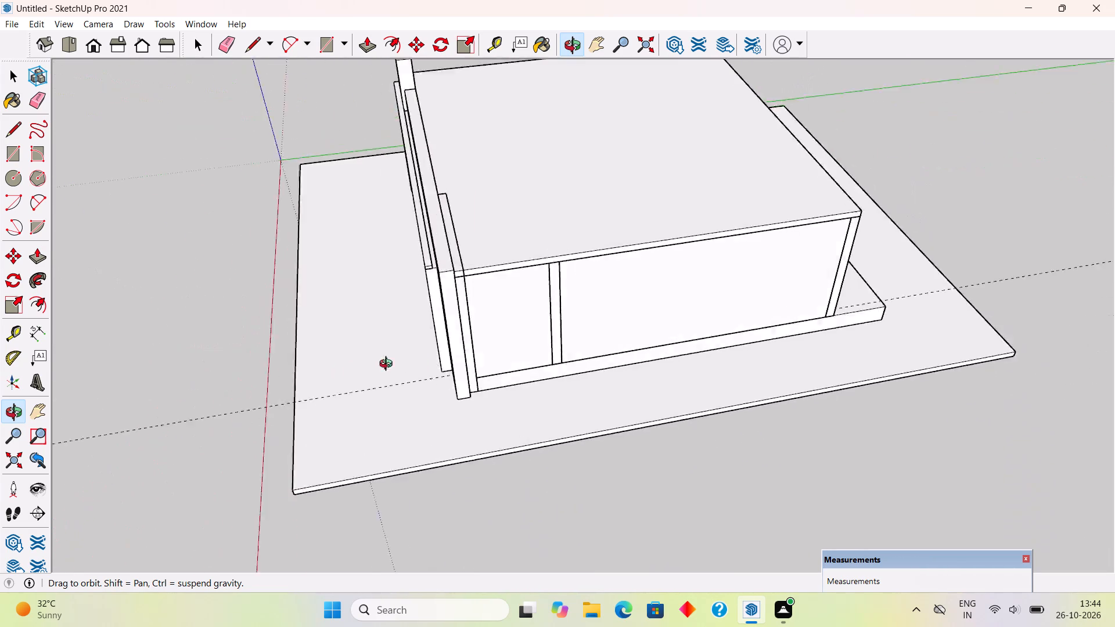
middle_click_drag(389, 365, 833, 347)
scroll(753, 350, "down", 3)
middle_click_drag(733, 287, 713, 163)
scroll(756, 209, "up", 3)
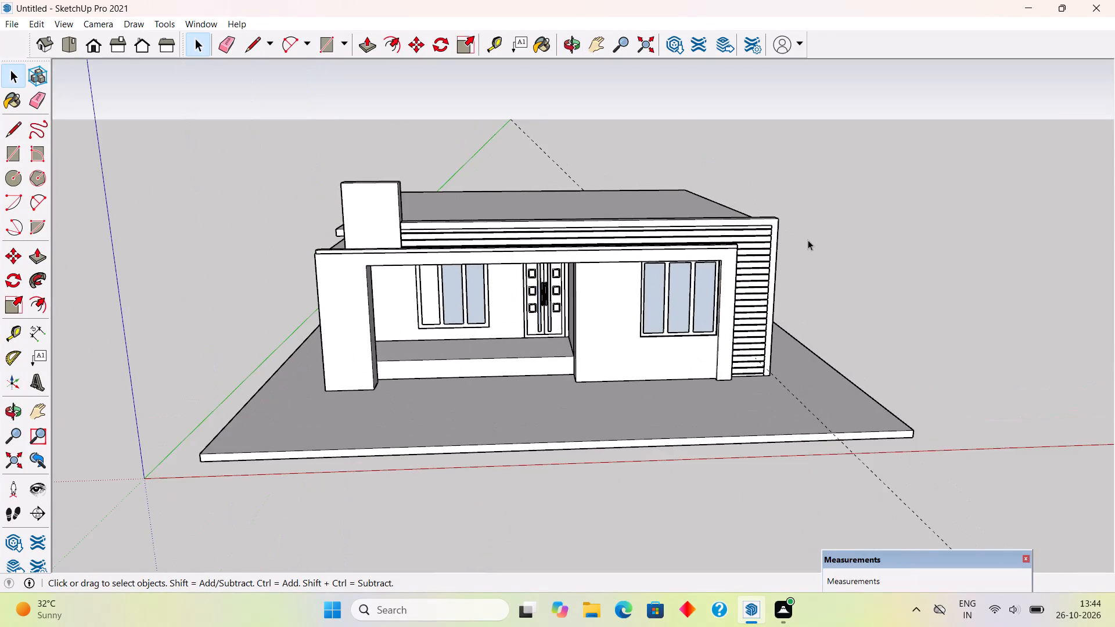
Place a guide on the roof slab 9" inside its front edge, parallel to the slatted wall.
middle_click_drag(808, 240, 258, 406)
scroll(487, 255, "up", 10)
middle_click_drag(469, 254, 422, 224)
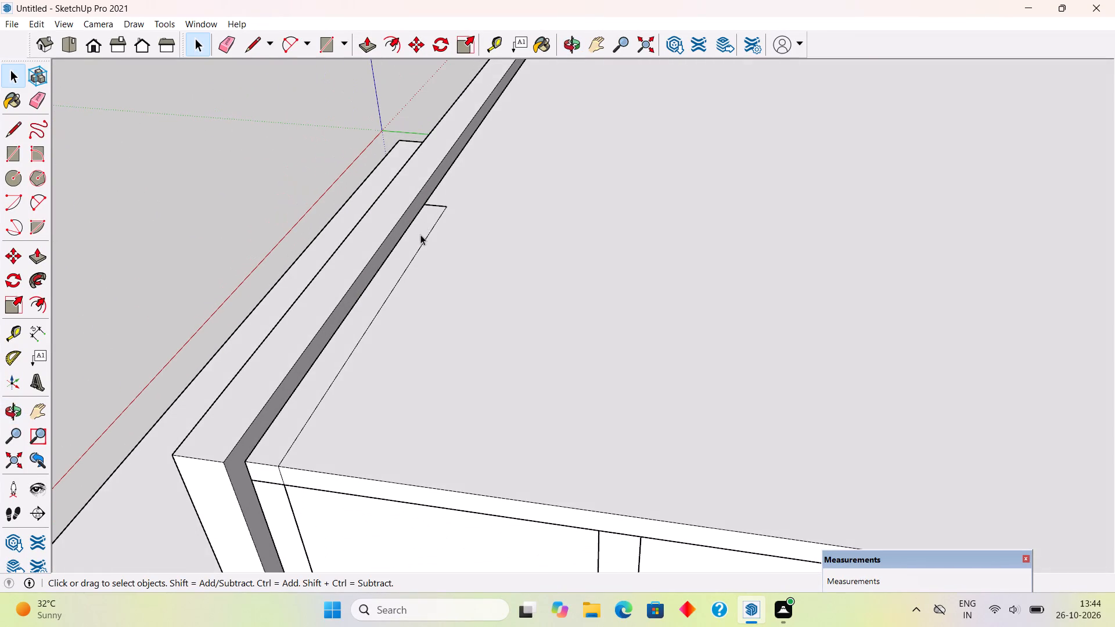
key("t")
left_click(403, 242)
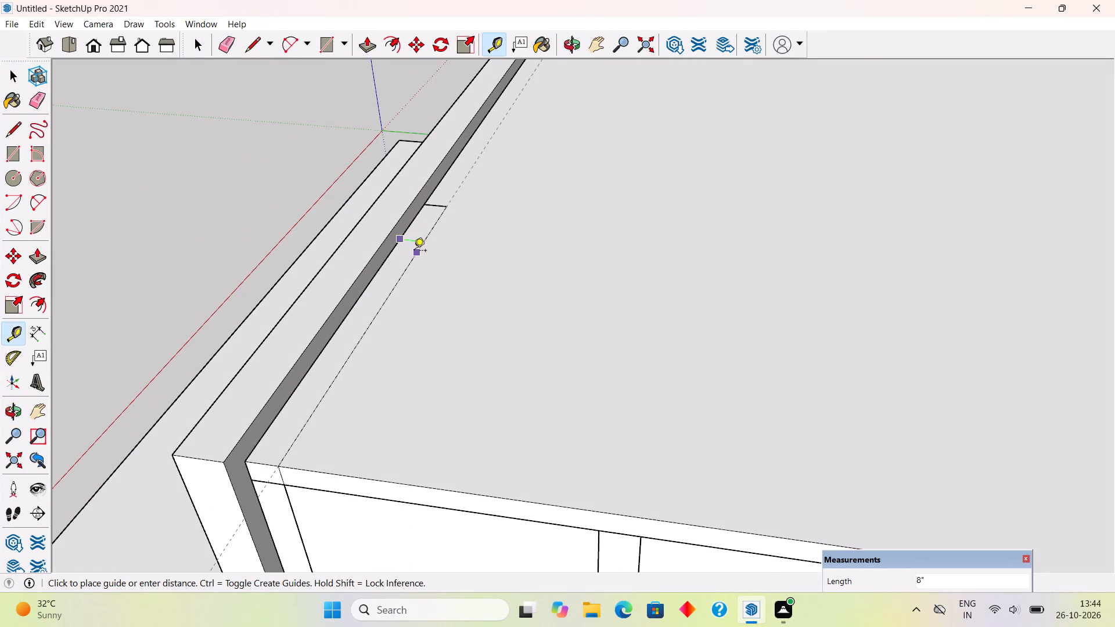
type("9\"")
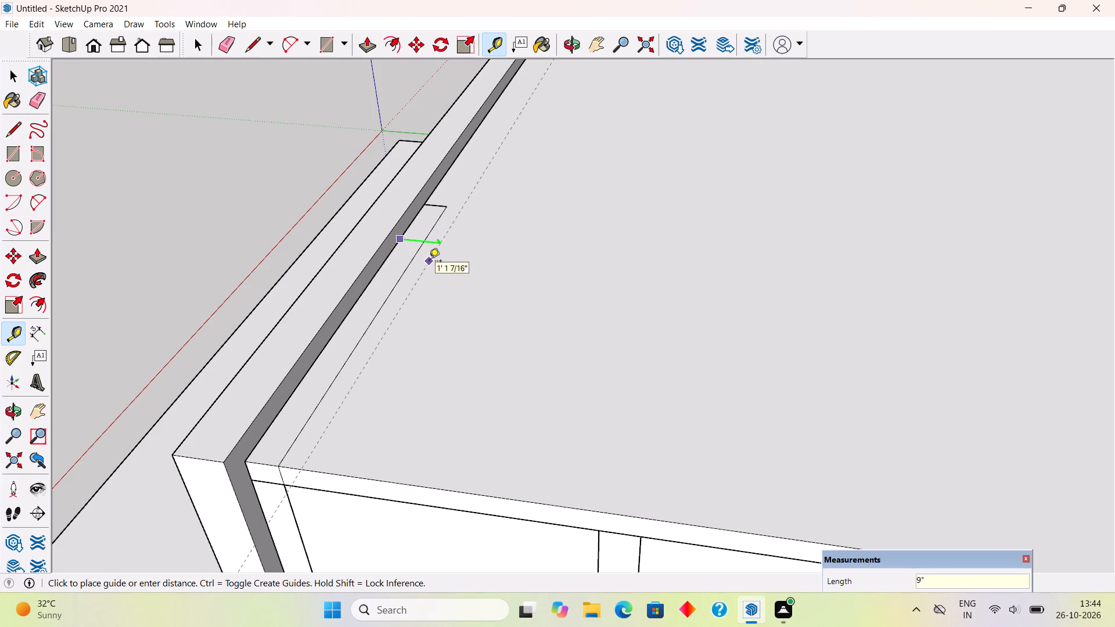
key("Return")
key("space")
Examine the roof's front edge, the slatted wall and the tall pillar corner from the front, above and the porch side.
scroll(429, 262, "down", 13)
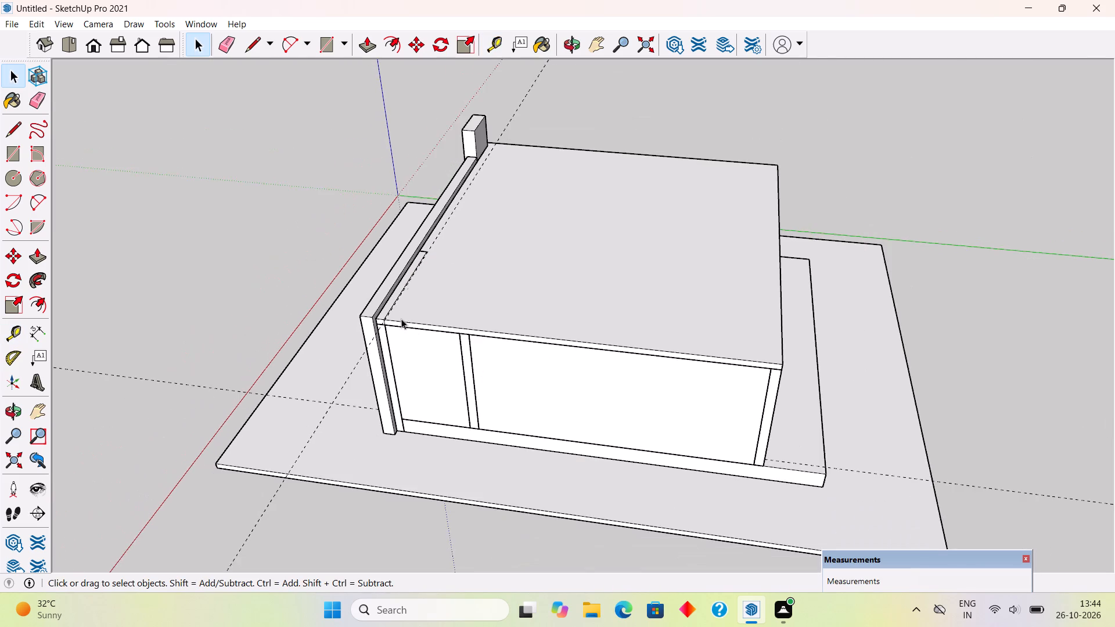
middle_click_drag(404, 320, 708, 296)
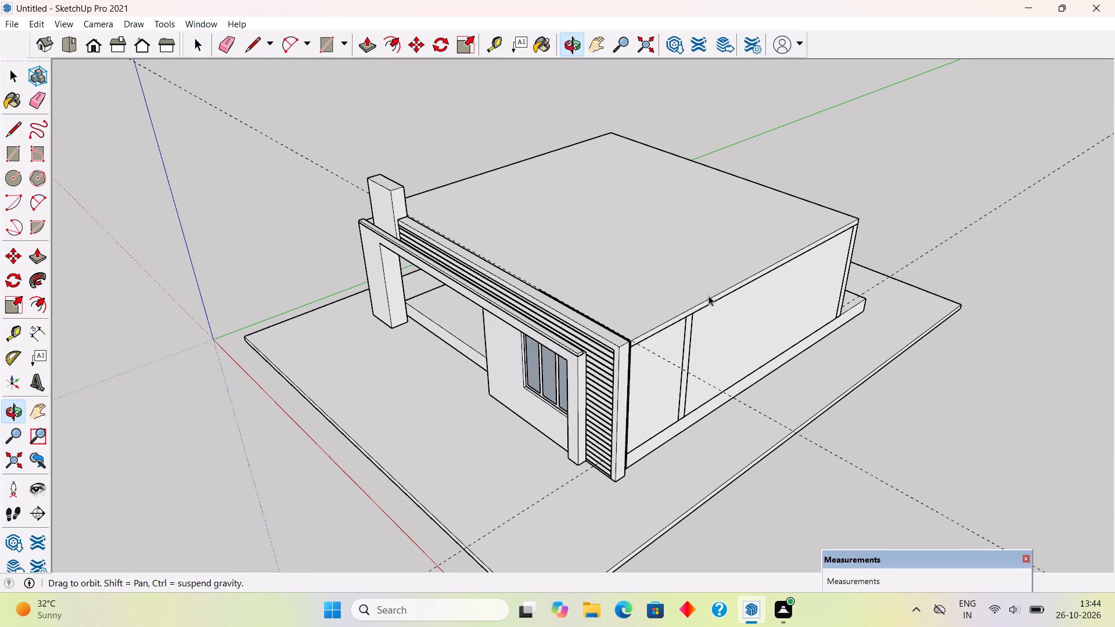
middle_click_drag(672, 328, 635, 397)
middle_click_drag(540, 279, 527, 342)
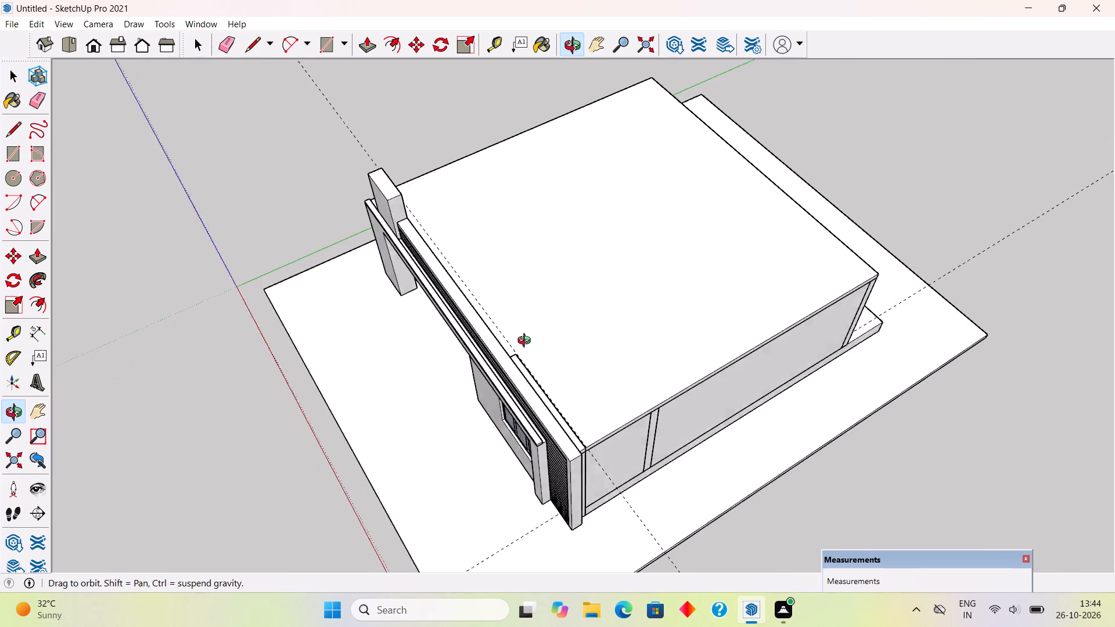
middle_click_drag(527, 342, 526, 343)
scroll(497, 341, "up", 1)
scroll(365, 251, "up", 4)
middle_click_drag(422, 217, 236, 207)
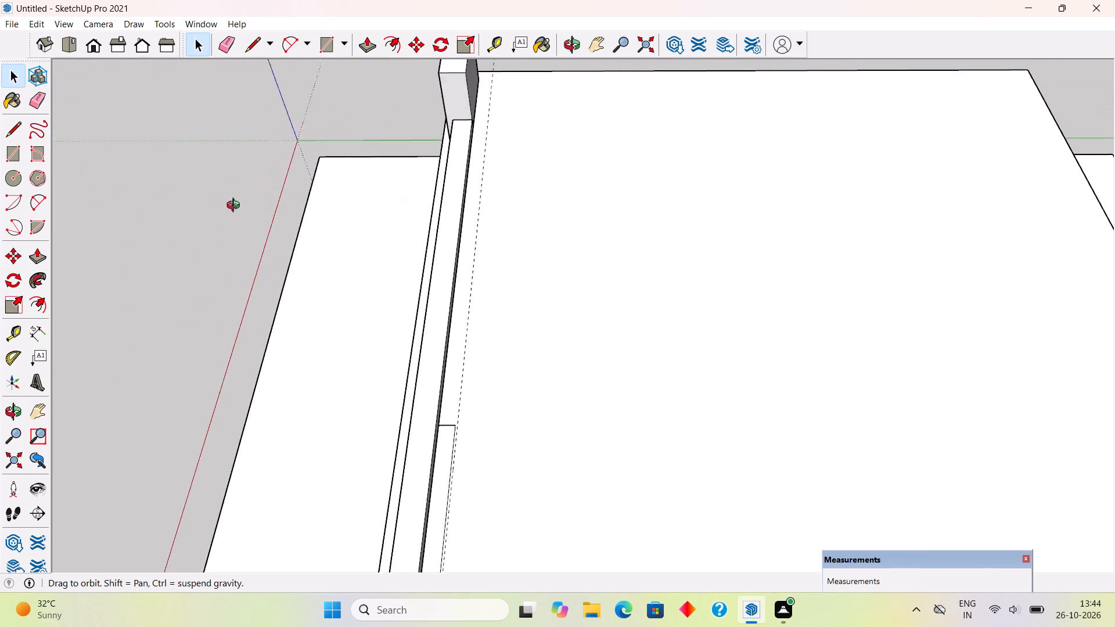
middle_click_drag(236, 207, 820, 311)
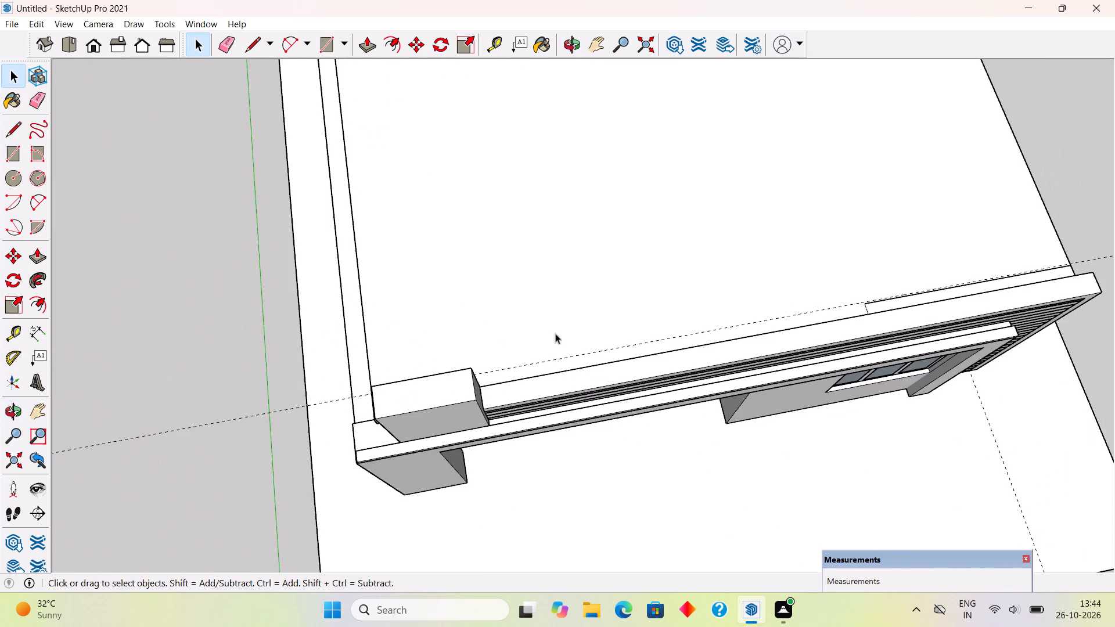
middle_click_drag(404, 360, 754, 362)
scroll(749, 363, "down", 3)
middle_click_drag(694, 459, 726, 460)
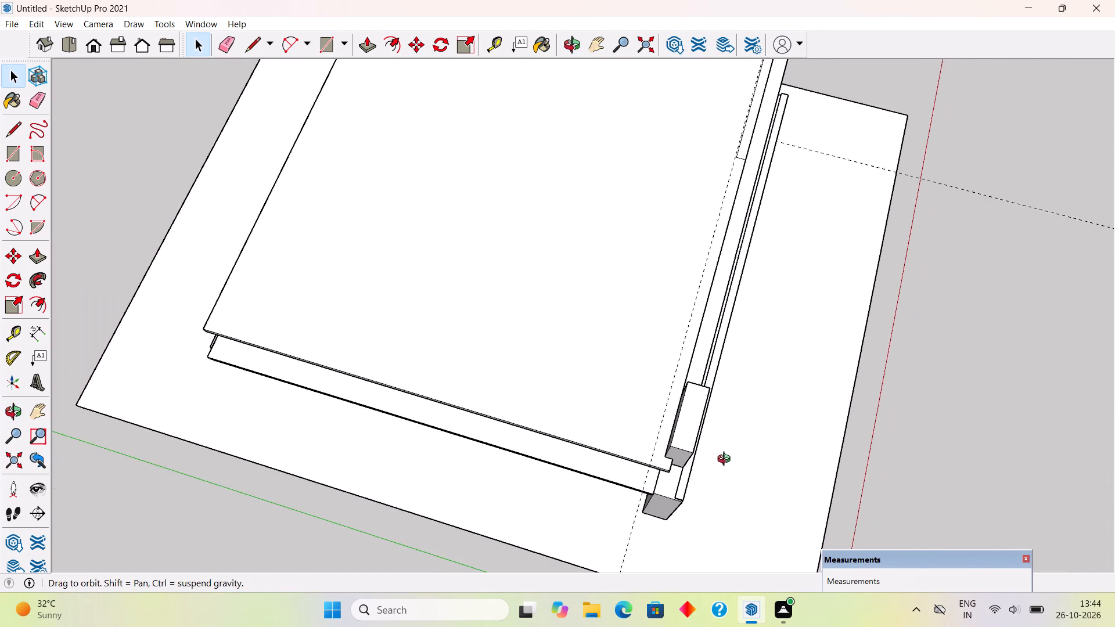
middle_click_drag(726, 460, 814, 478)
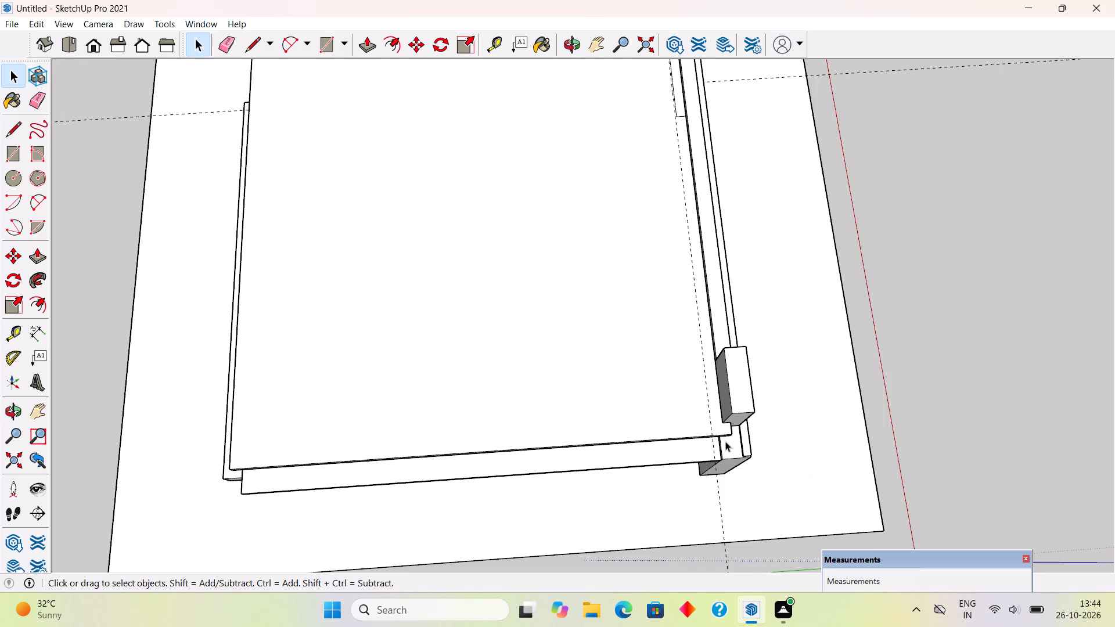
scroll(722, 433, "up", 2)
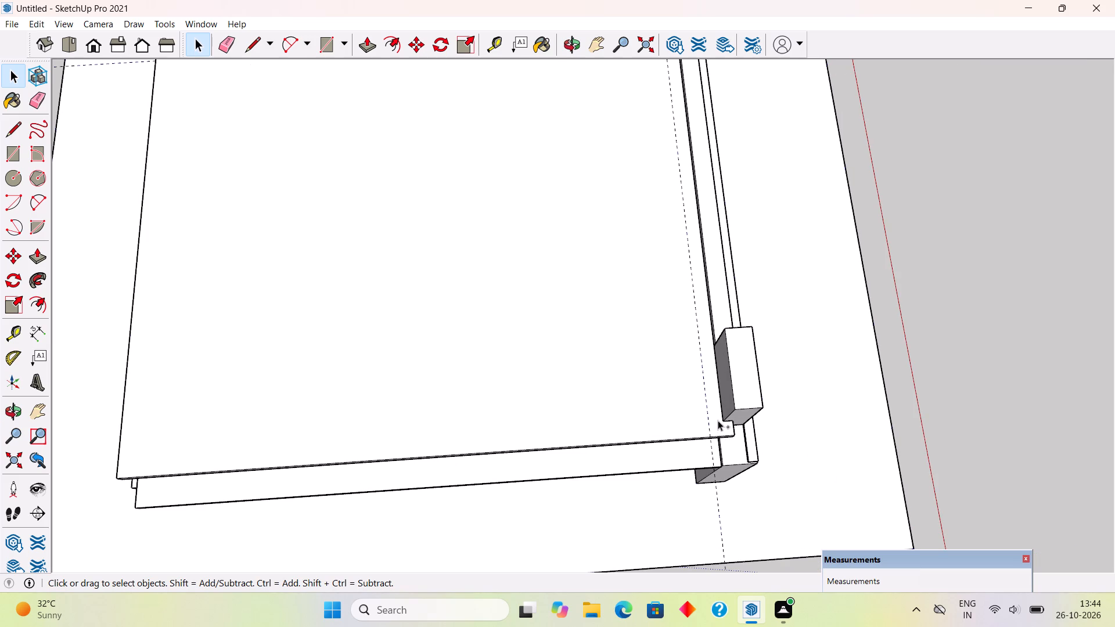
key("ctrl+a")
left_click(935, 330)
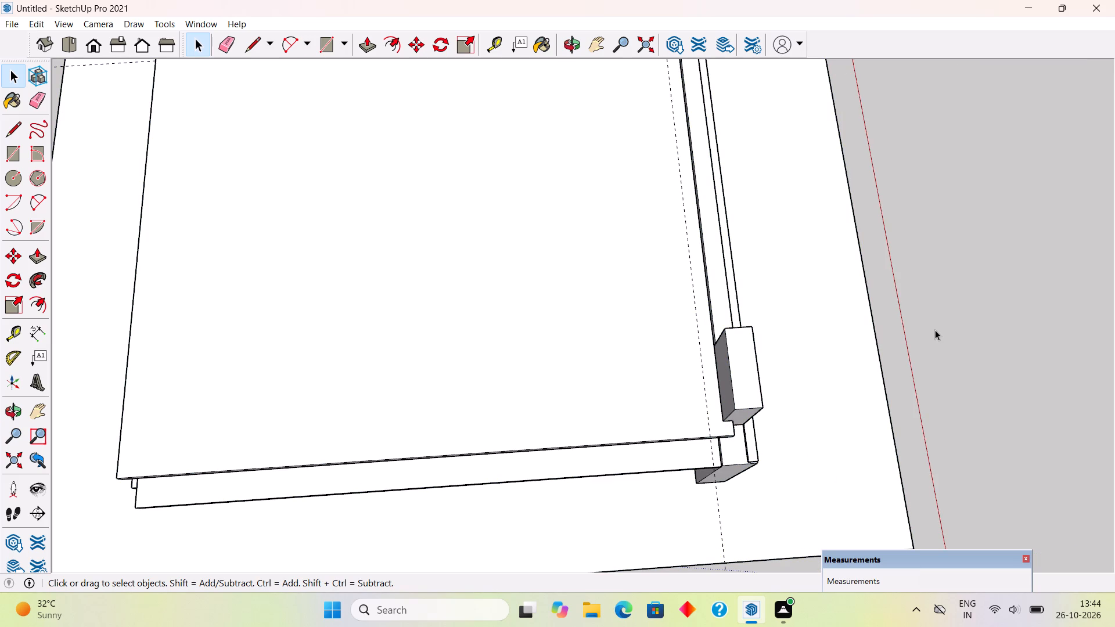
left_click(935, 330)
middle_click(803, 420)
scroll(802, 421, "down", 3)
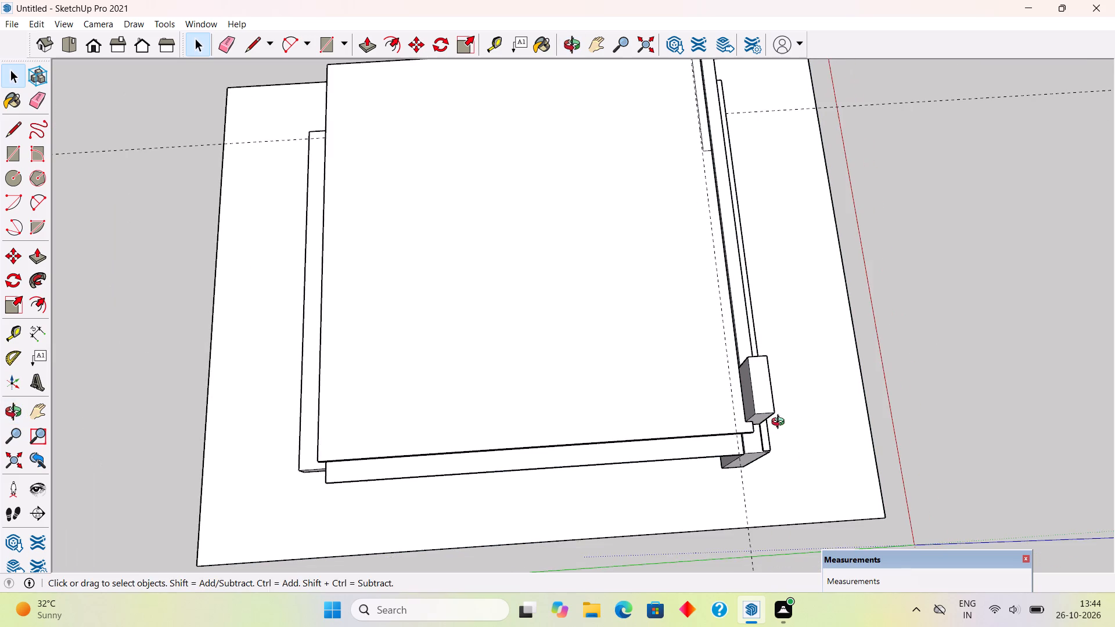
middle_click_drag(782, 426, 815, 282)
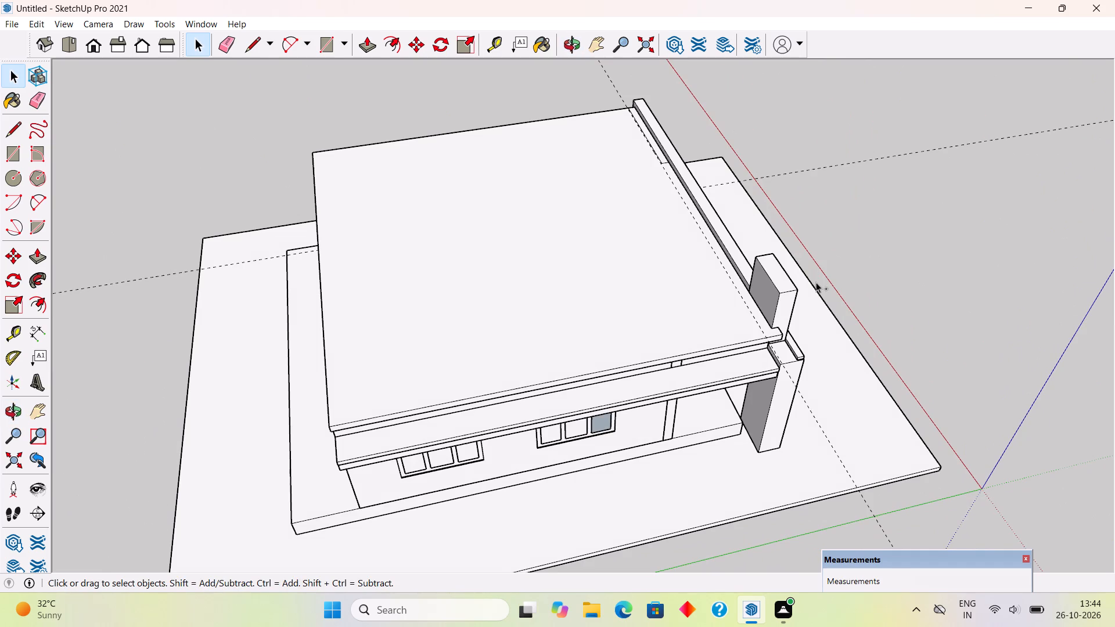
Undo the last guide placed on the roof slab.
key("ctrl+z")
Place one guide along the roof slab's front edge behind the tall pillar and another 9" inside that edge.
middle_click_drag(764, 324, 803, 333)
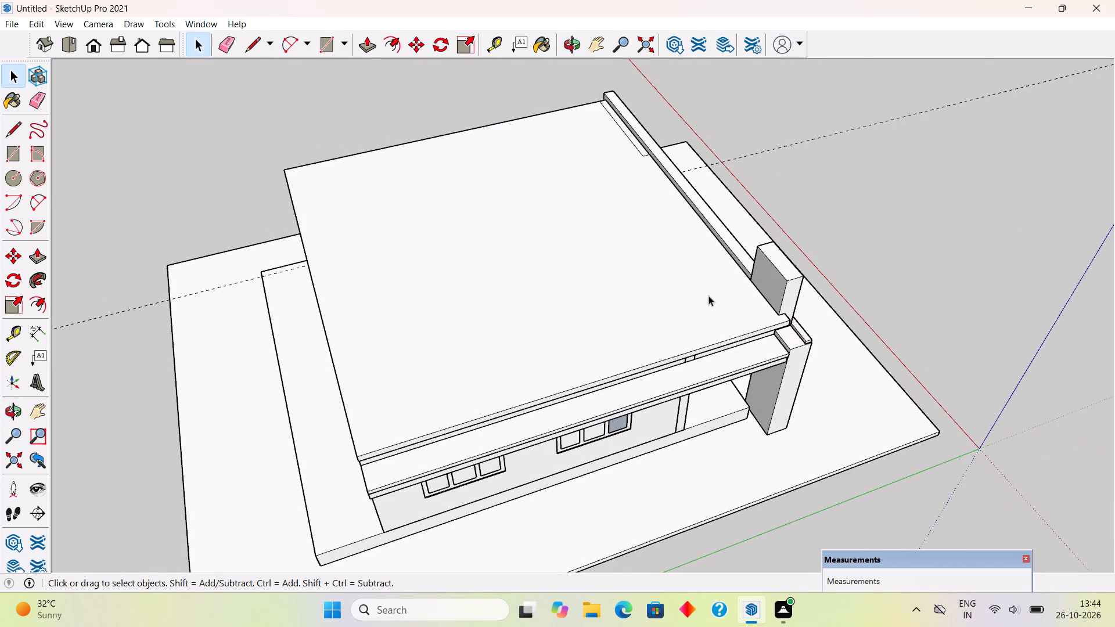
scroll(759, 282, "up", 9)
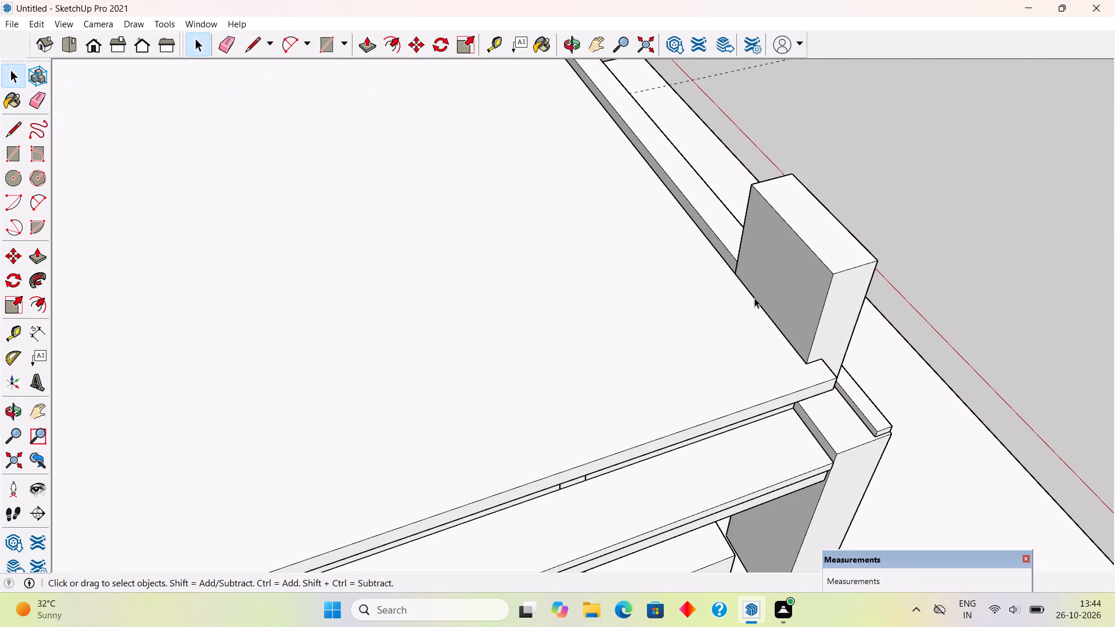
scroll(754, 298, "up", 2)
key("t")
double_click(754, 298)
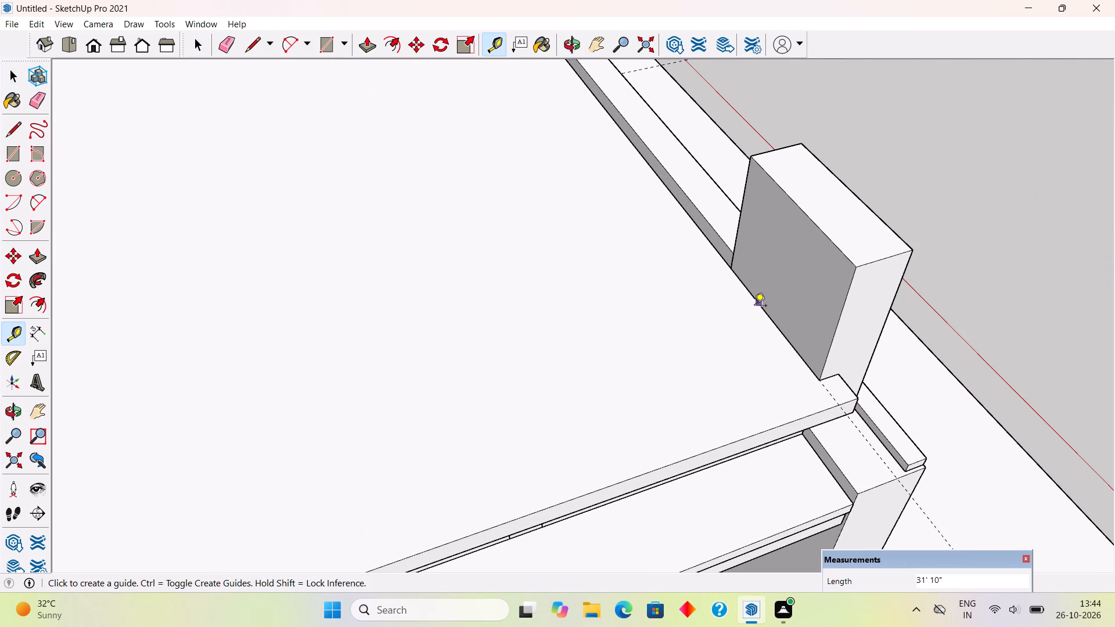
left_click(754, 307)
key("9")
key("shift+quotedbl")
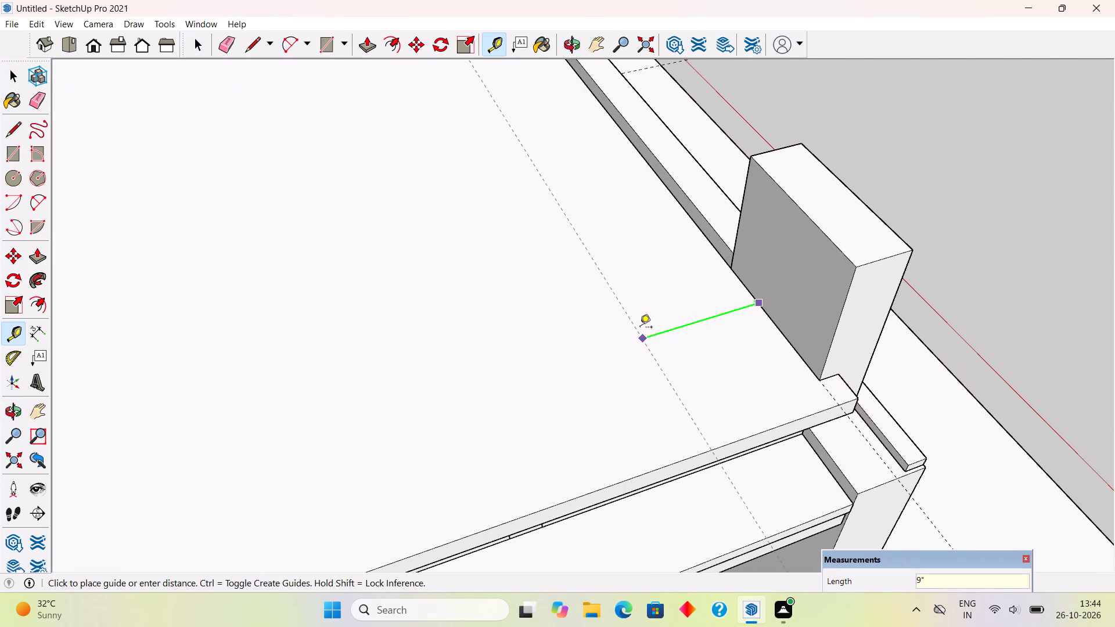
key("Return")
key("space")
Examine the roof's front edge and tall pillar corner with the new guides, and the front facade, from several angles.
scroll(640, 319, "down", 10)
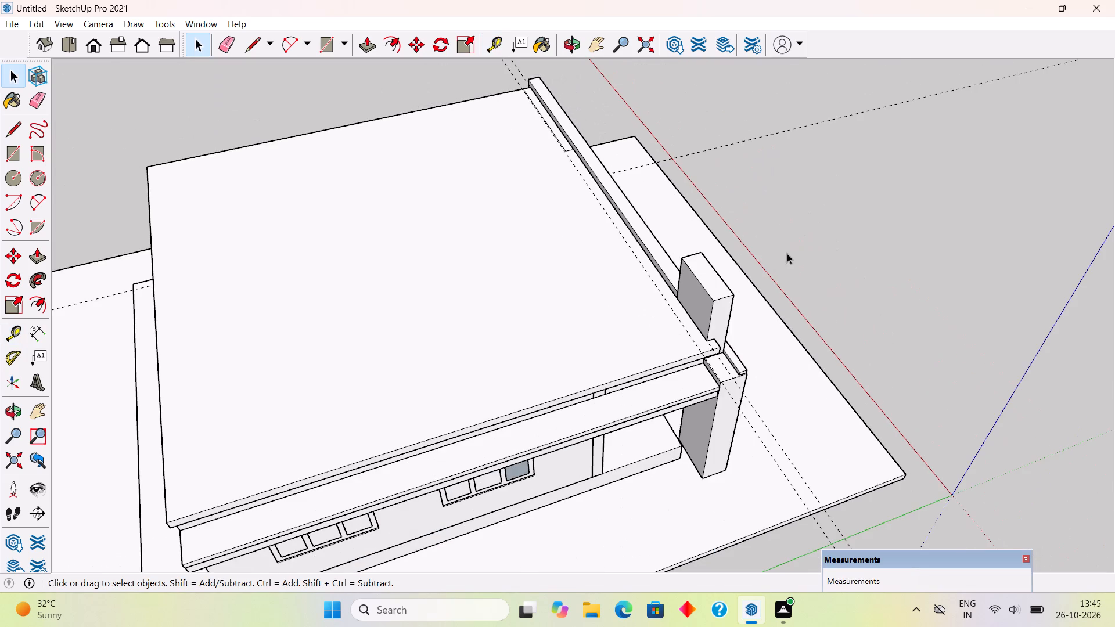
middle_click_drag(777, 276, 341, 235)
middle_click_drag(868, 331, 720, 290)
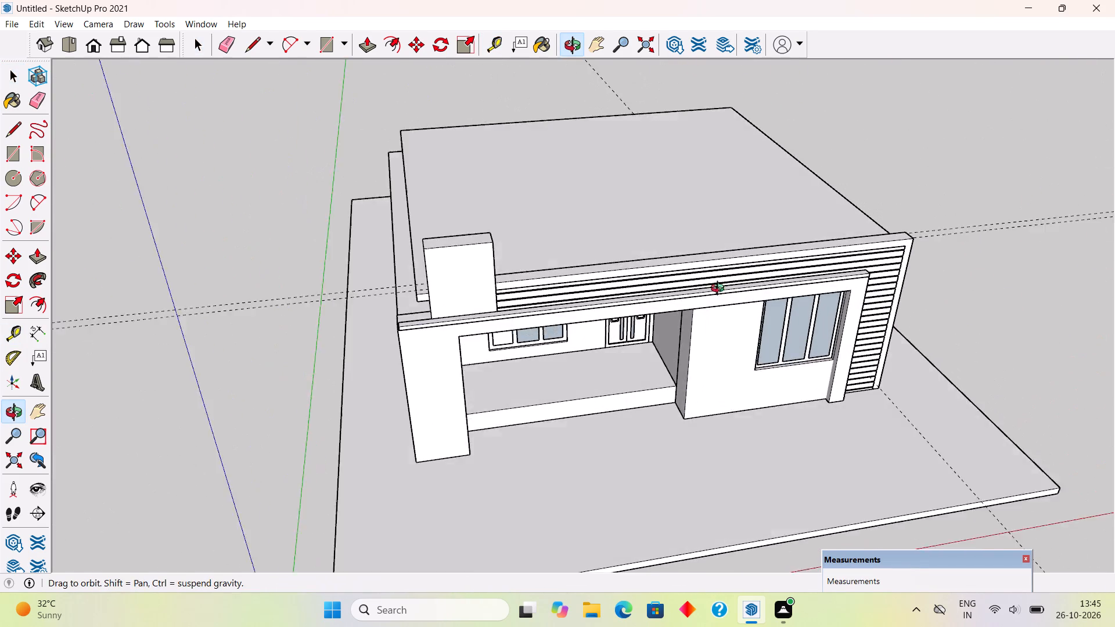
middle_click_drag(720, 290, 708, 283)
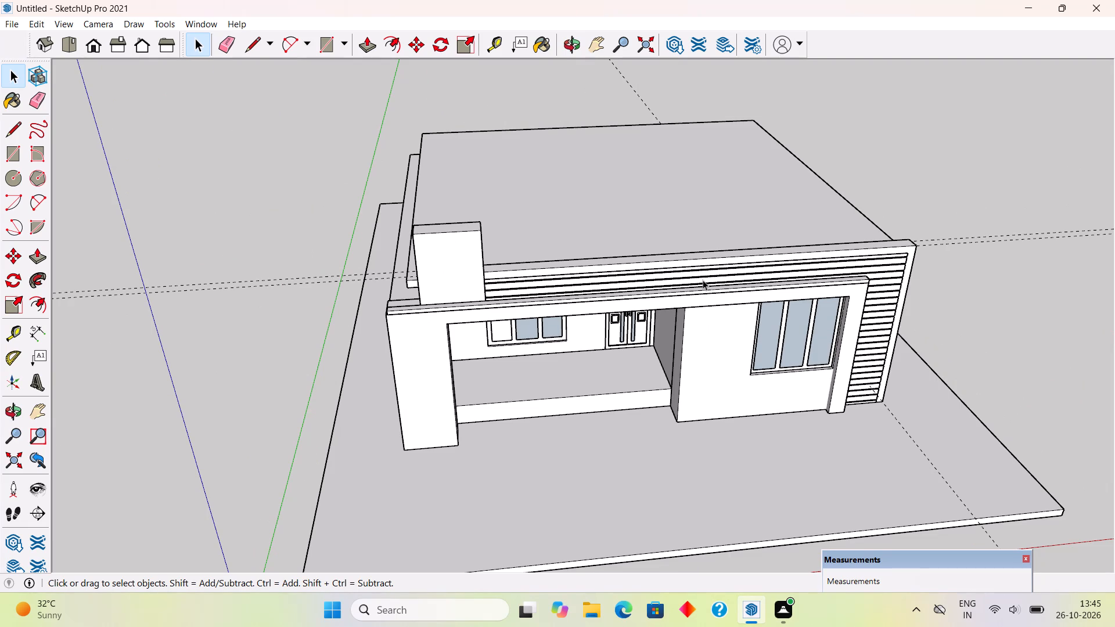
middle_click_drag(720, 293, 957, 250)
middle_click_drag(616, 264, 947, 356)
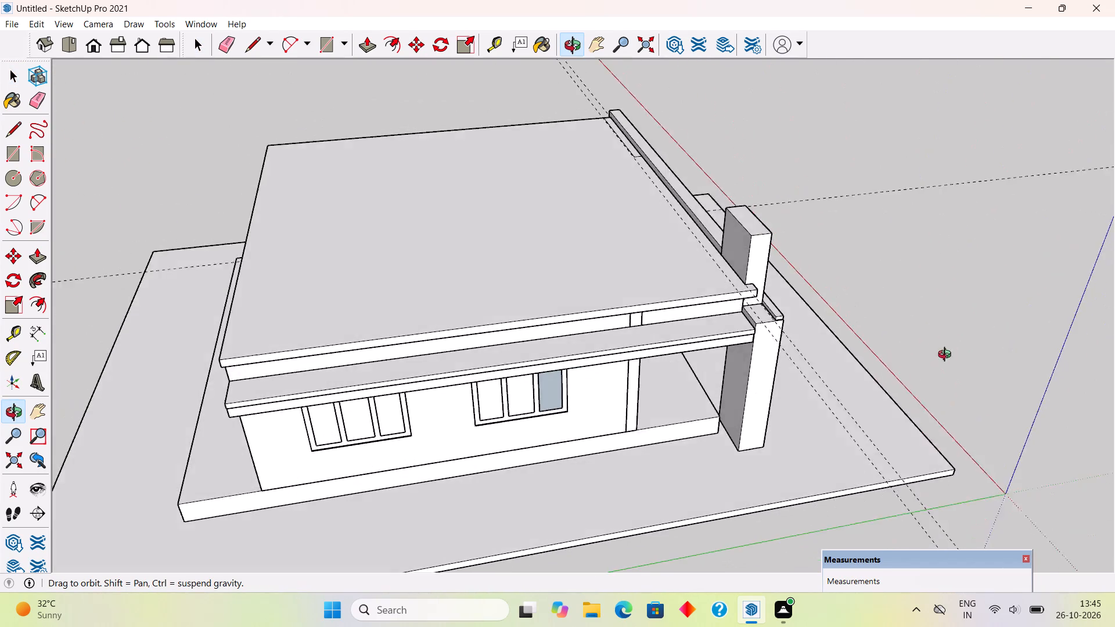
middle_click_drag(947, 356, 459, 283)
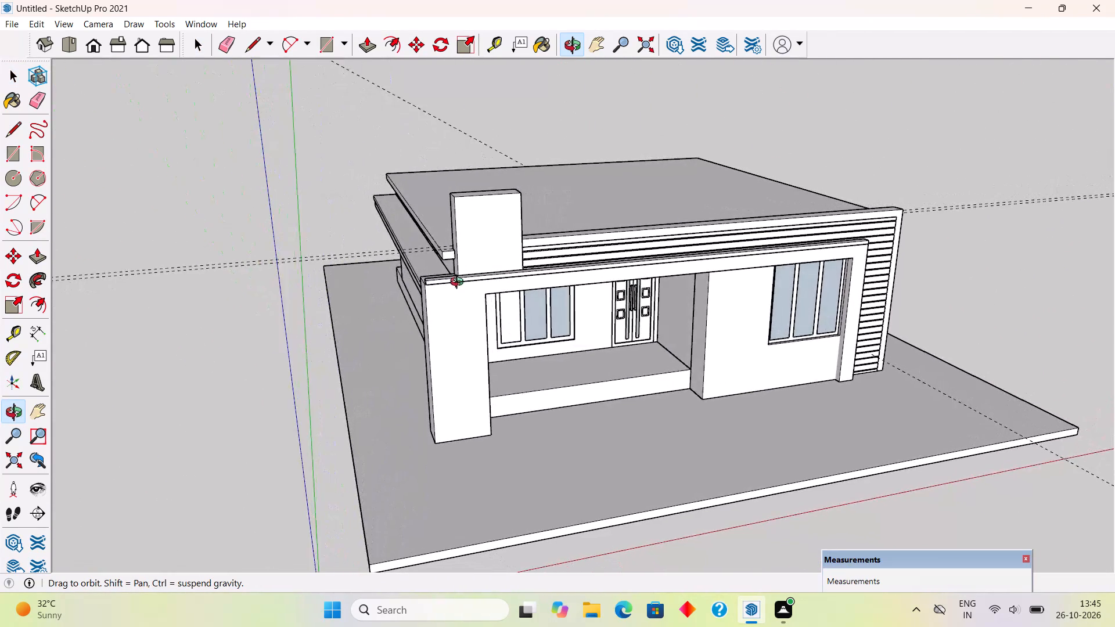
middle_click_drag(459, 283, 367, 288)
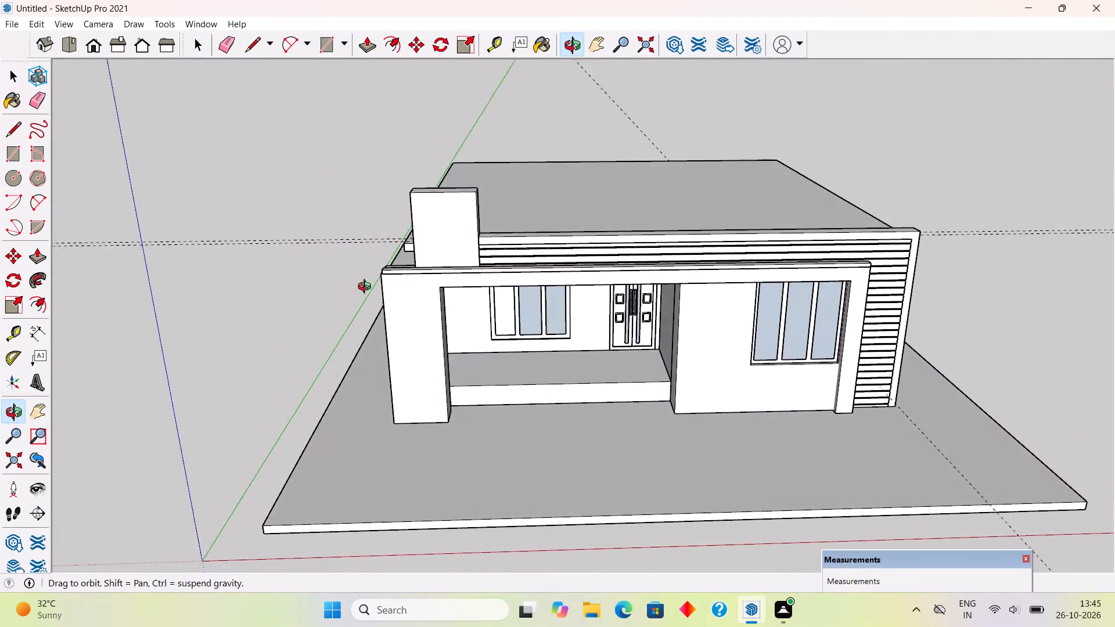
middle_click_drag(367, 288, 459, 404)
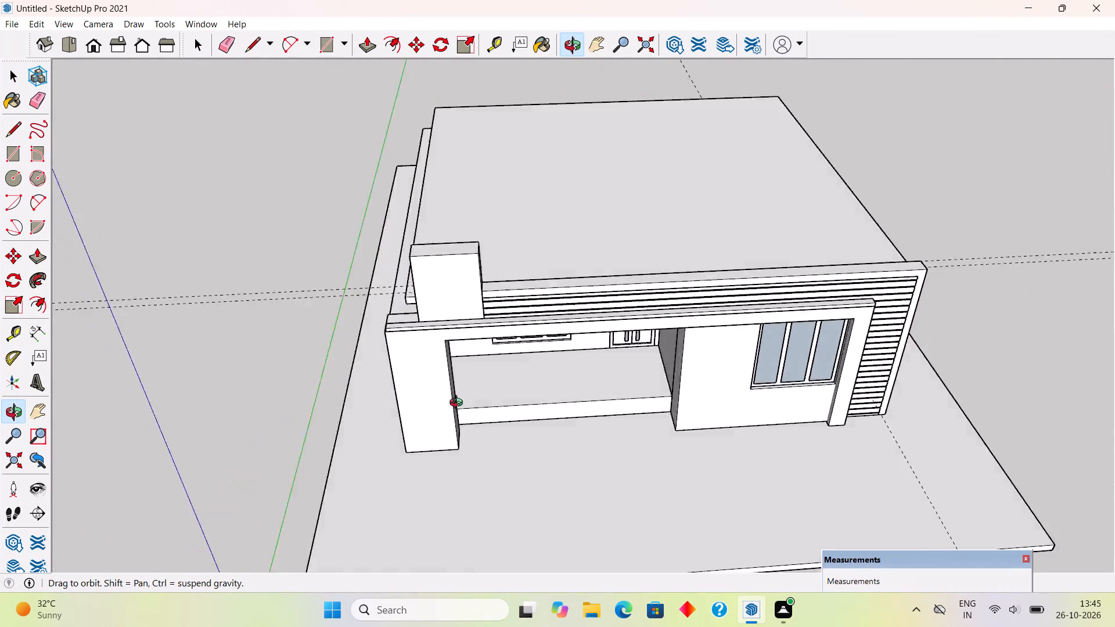
middle_click_drag(459, 404, 492, 417)
middle_click_drag(517, 406, 969, 428)
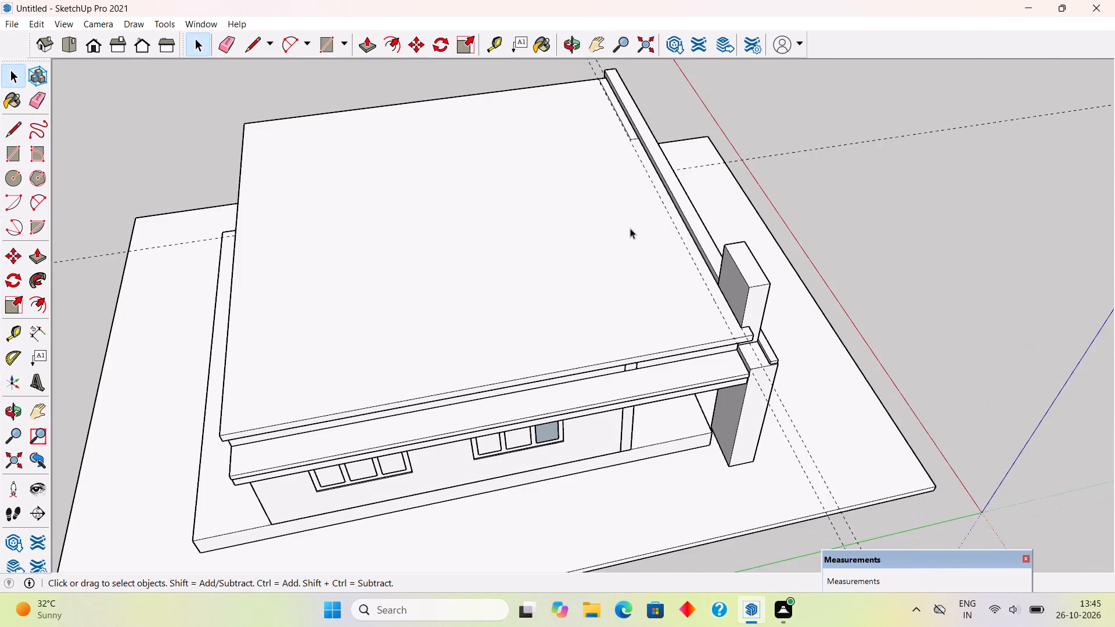
scroll(630, 228, "up", 4)
scroll(743, 275, "up", 3)
scroll(743, 327, "down", 5)
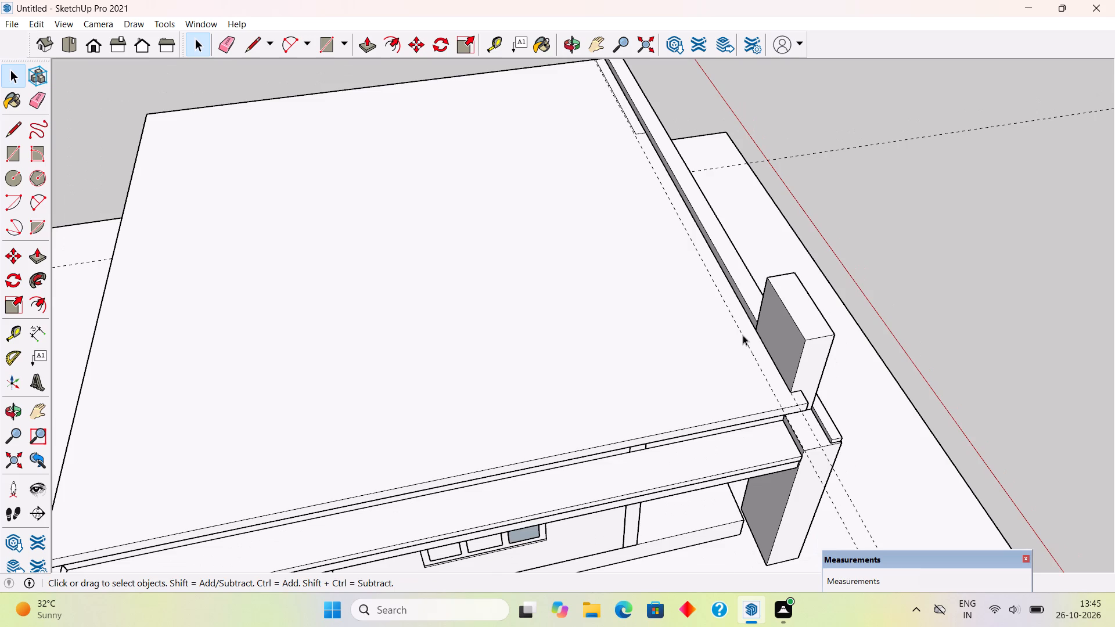
Place a vertical guide along the inner edge of the front room's wall corner beside the porch.
scroll(743, 335, "down", 1)
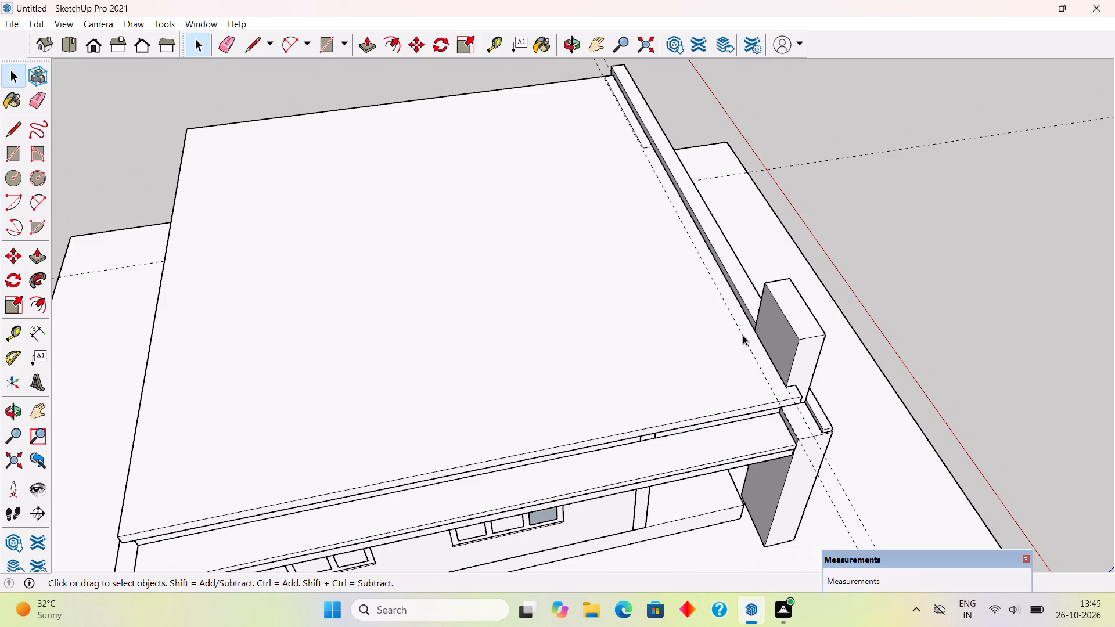
middle_click_drag(685, 344, 357, 352)
middle_click_drag(689, 308, 411, 388)
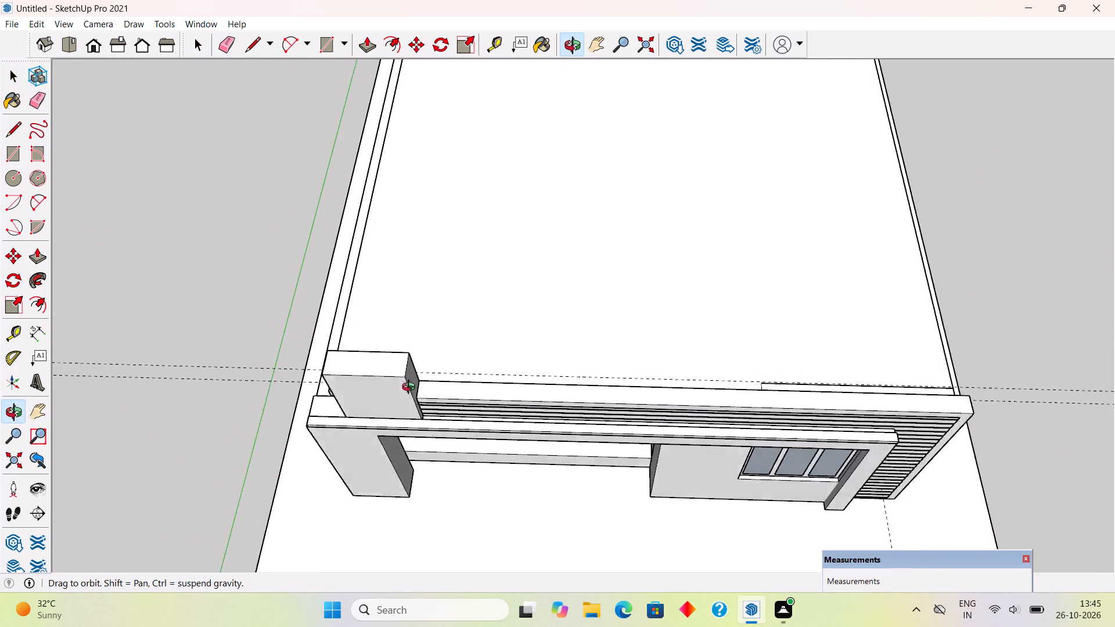
middle_click_drag(411, 388, 411, 417)
scroll(418, 415, "down", 3)
scroll(810, 263, "up", 2)
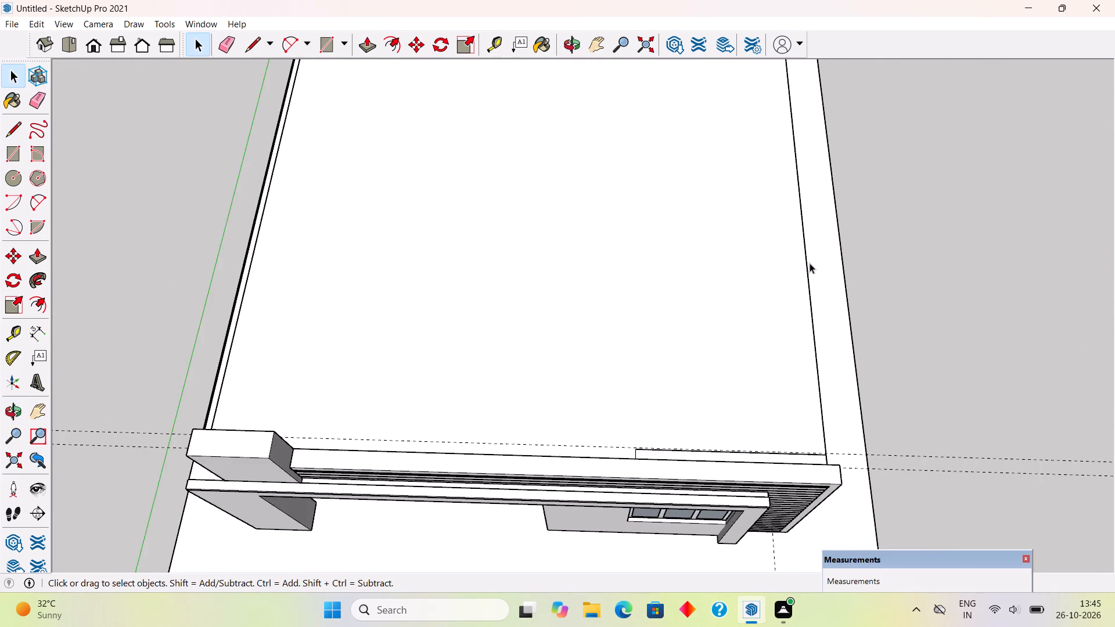
middle_click_drag(809, 270, 808, 335)
key("t")
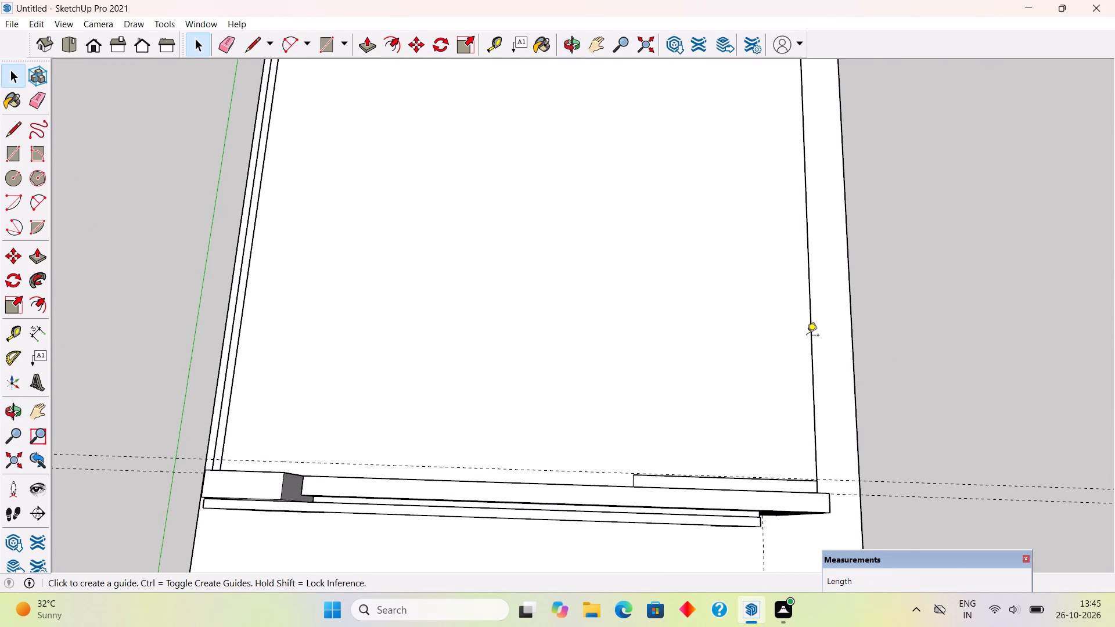
scroll(820, 397, "down", 3)
middle_click_drag(773, 446, 727, 170)
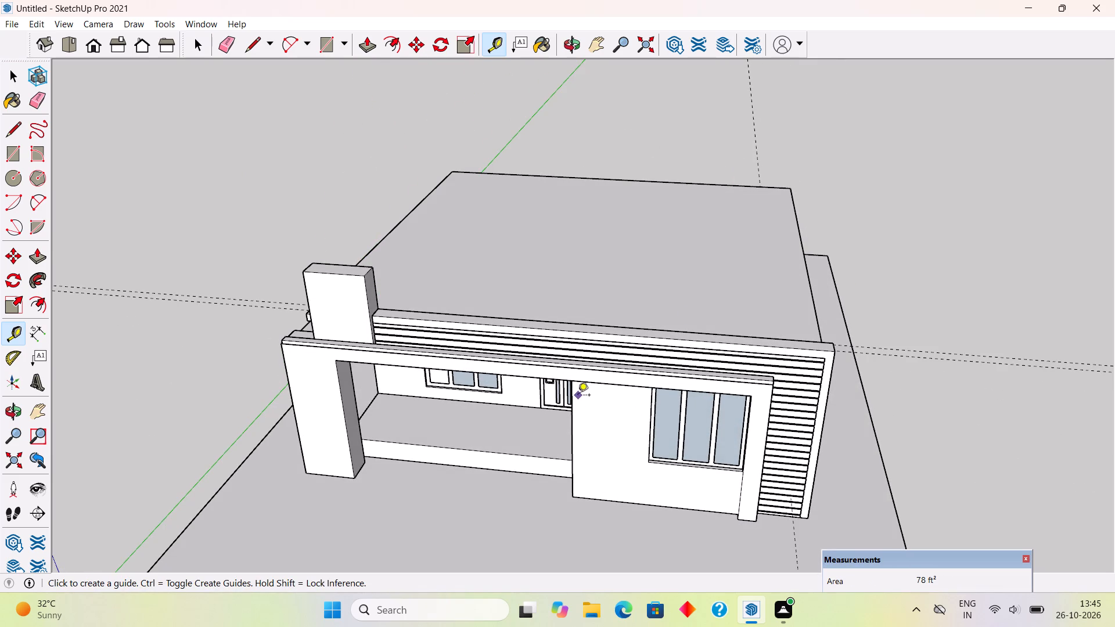
middle_click_drag(730, 461, 946, 460)
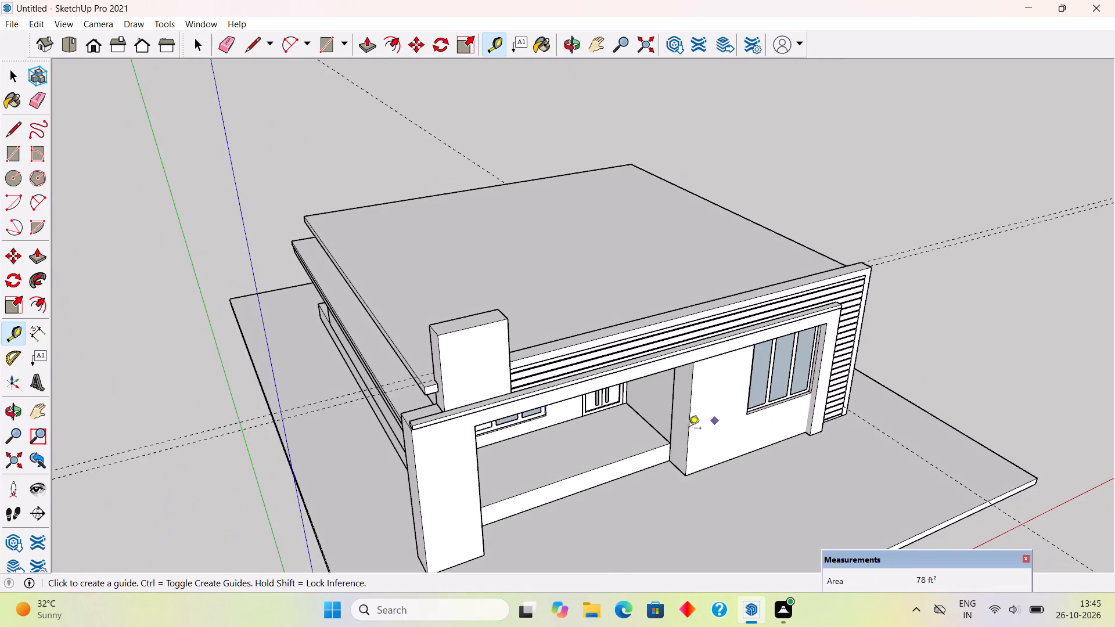
middle_click_drag(676, 438, 520, 420)
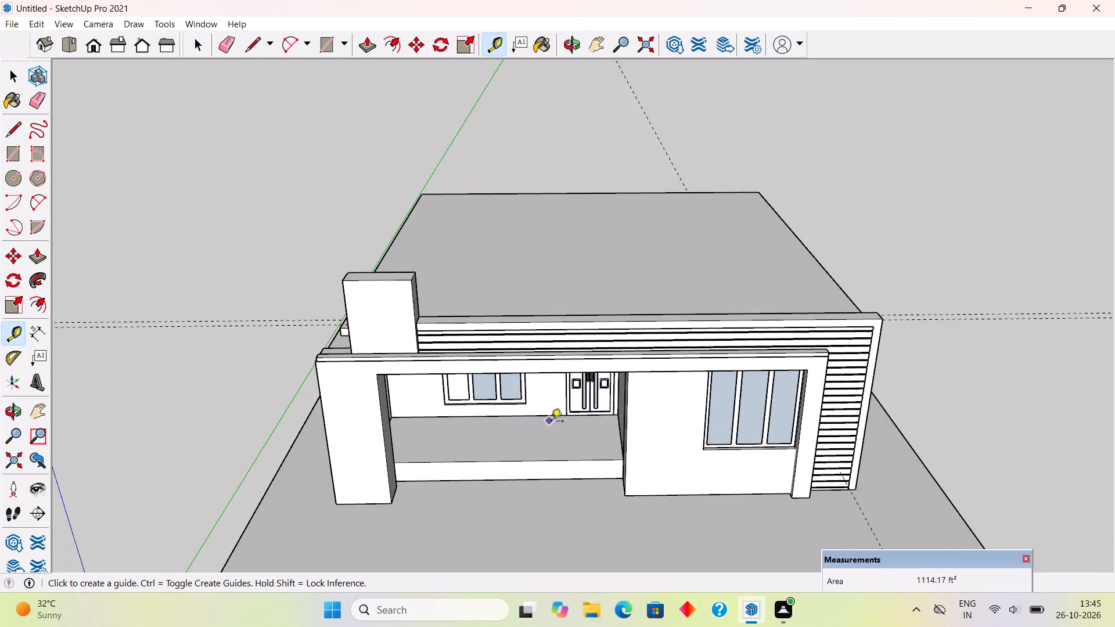
scroll(573, 451, "up", 4)
scroll(636, 478, "up", 3)
middle_click_drag(670, 483, 794, 462)
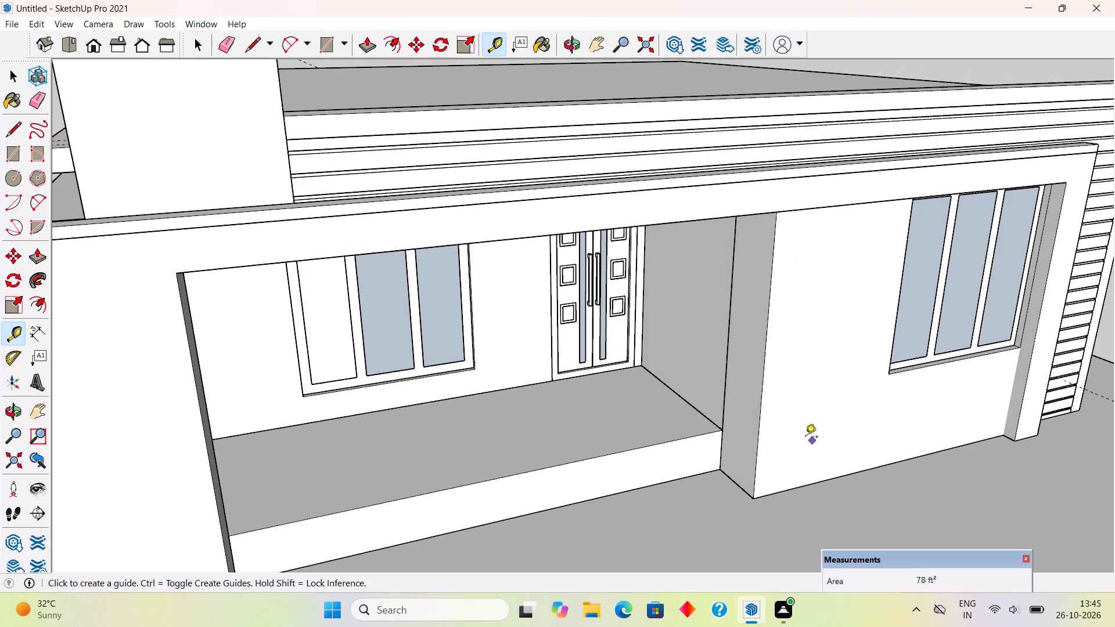
double_click(722, 431)
middle_click_drag(719, 417, 732, 516)
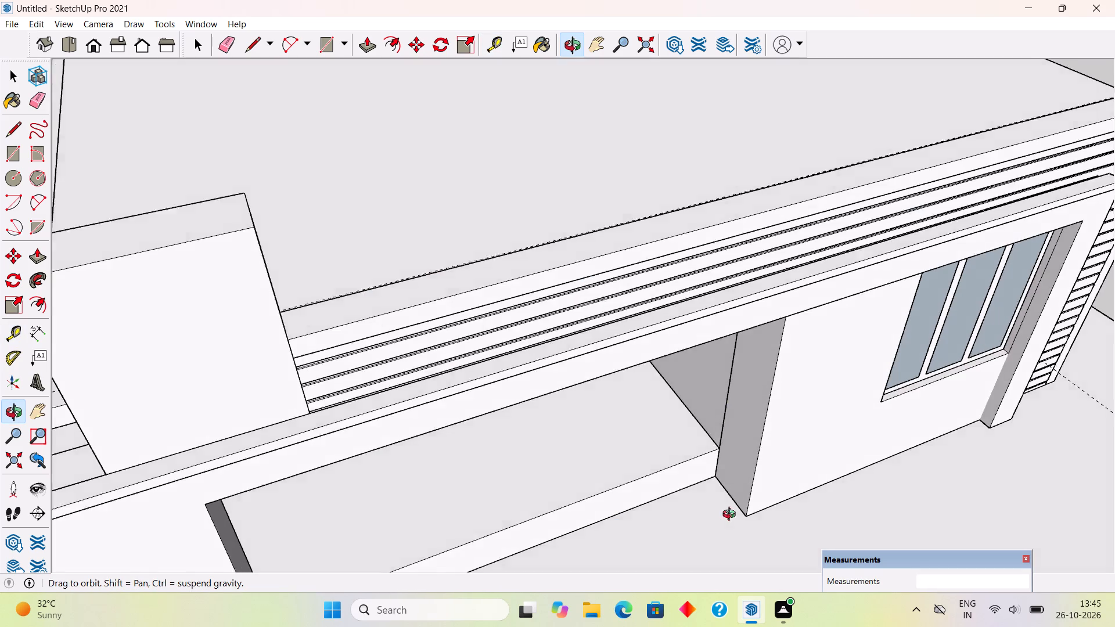
middle_click_drag(732, 516, 738, 500)
double_click(728, 381)
Place a guide across the roof slab, parallel to its porch-side edge, through the point where the vertical guide meets the front guide.
middle_click_drag(745, 495, 844, 560)
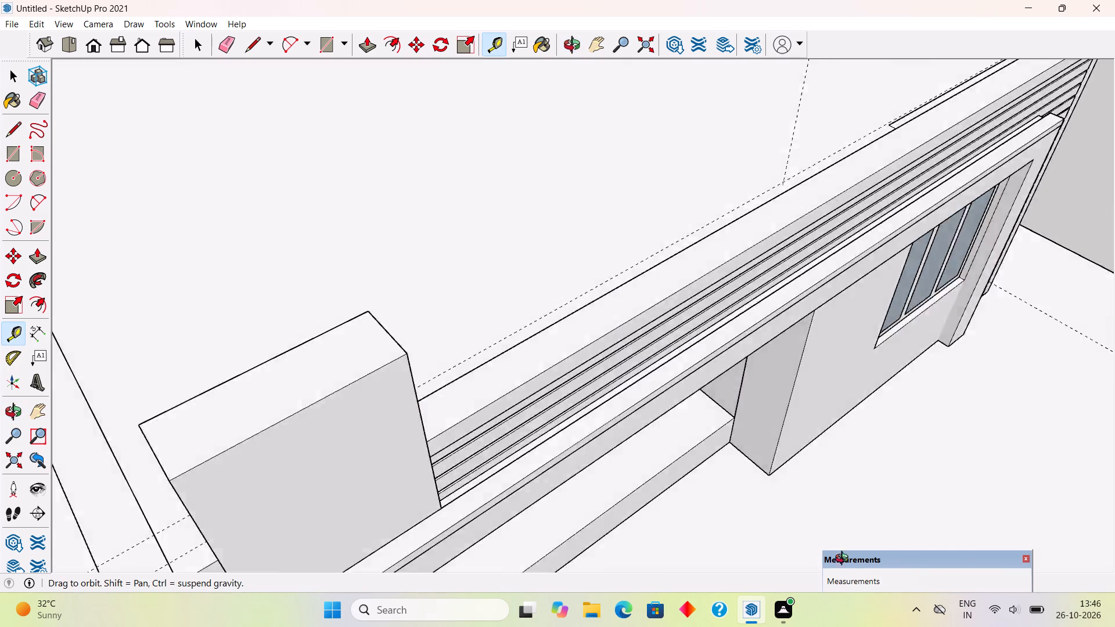
middle_click_drag(844, 560, 969, 550)
middle_click_drag(483, 387, 683, 399)
scroll(679, 392, "down", 3)
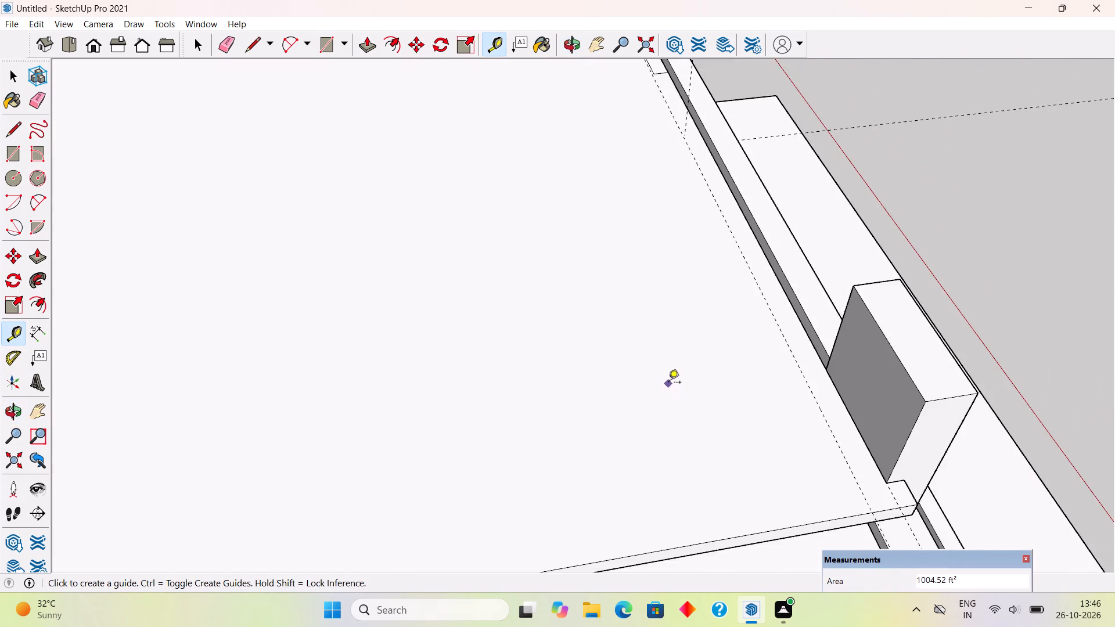
scroll(668, 383, "down", 3)
left_click(700, 502)
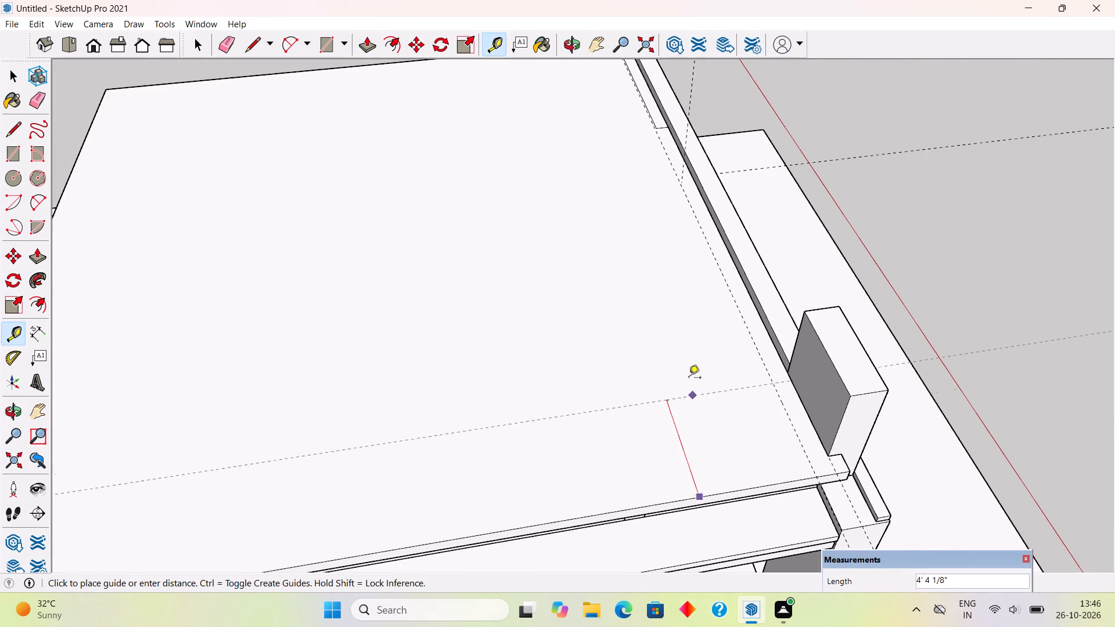
left_click(683, 178)
scroll(697, 285, "down", 4)
scroll(779, 286, "down", 3)
key("space")
Place a second guide across the roof slab, 9" from the crosswise guide toward the slatted-wall side.
middle_click_drag(865, 261, 329, 114)
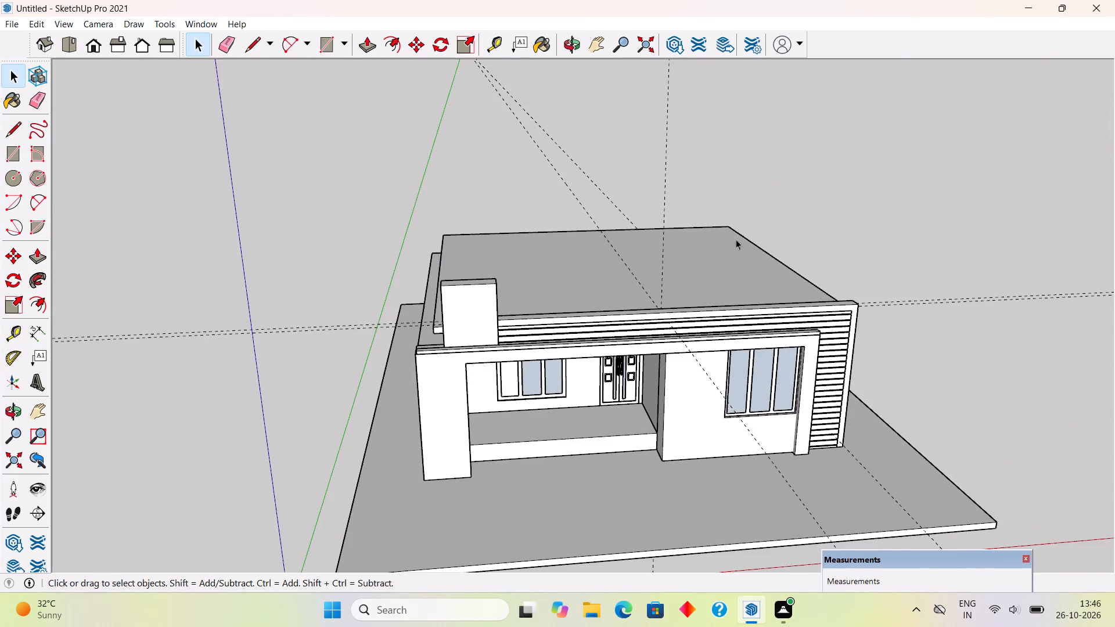
middle_click_drag(718, 243, 465, 261)
scroll(646, 373, "up", 3)
middle_click_drag(730, 424, 782, 441)
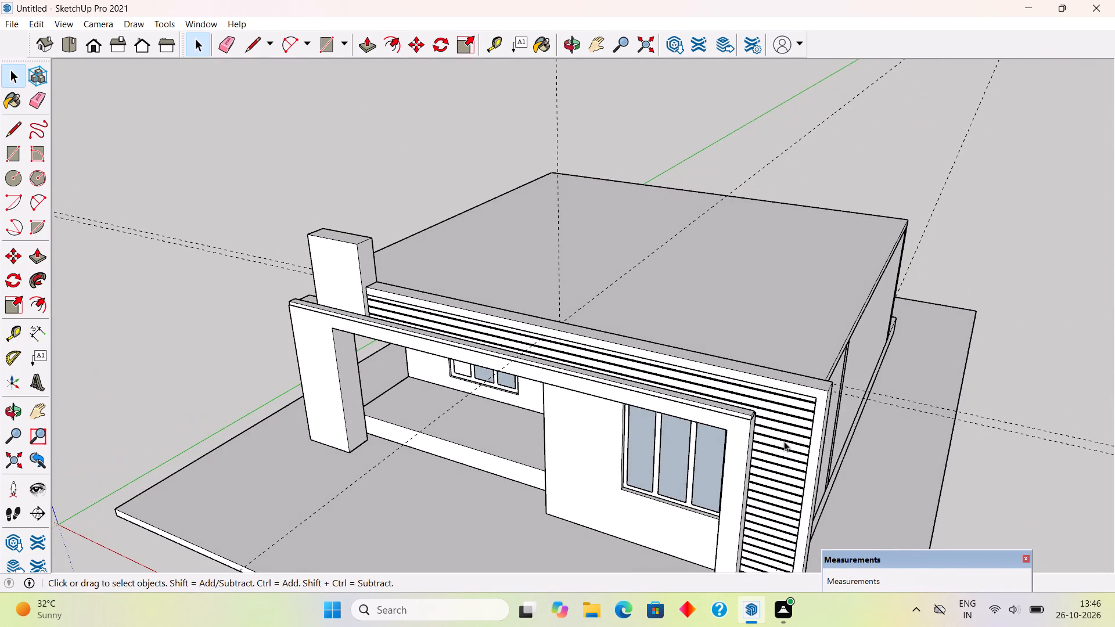
middle_click_drag(754, 398, 576, 510)
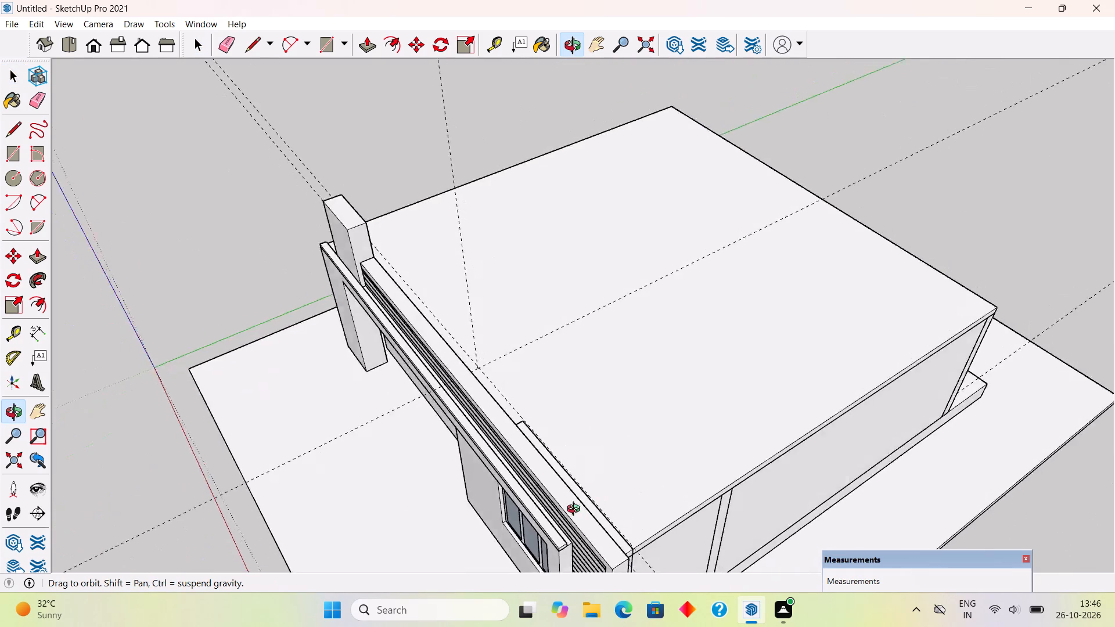
middle_click_drag(576, 510, 538, 556)
key("t")
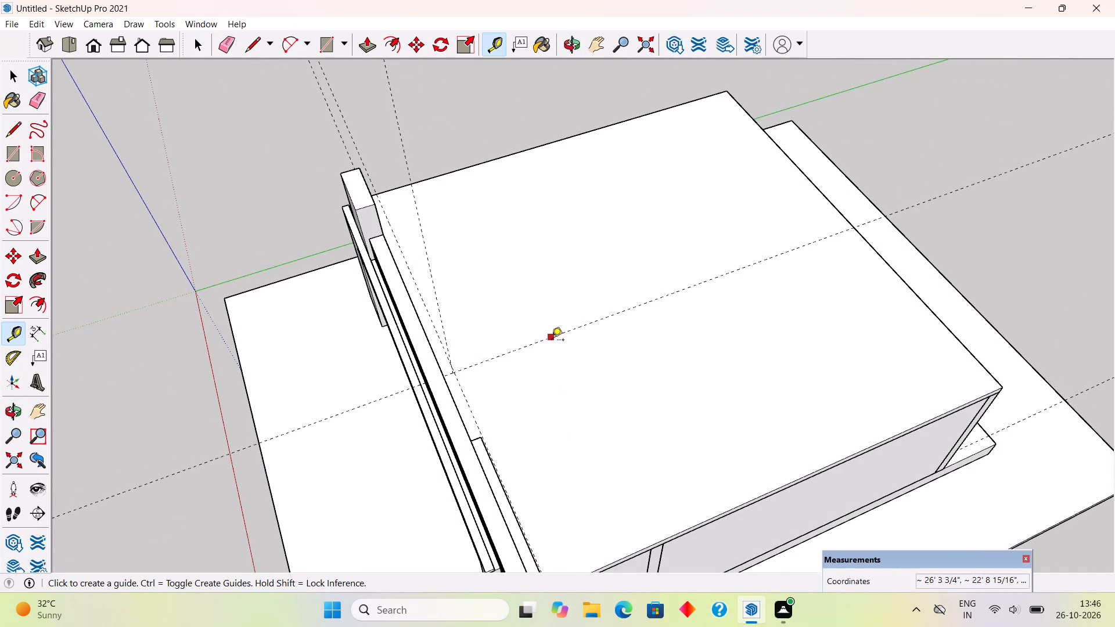
left_click(552, 341)
key("9")
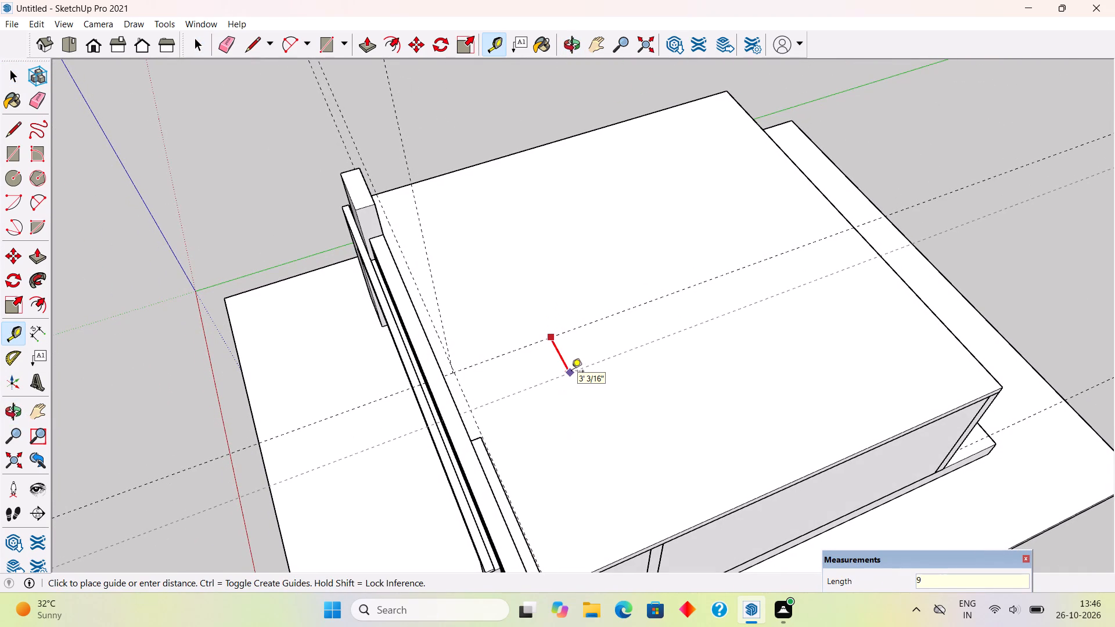
key("shift+quotedbl")
key("Return")
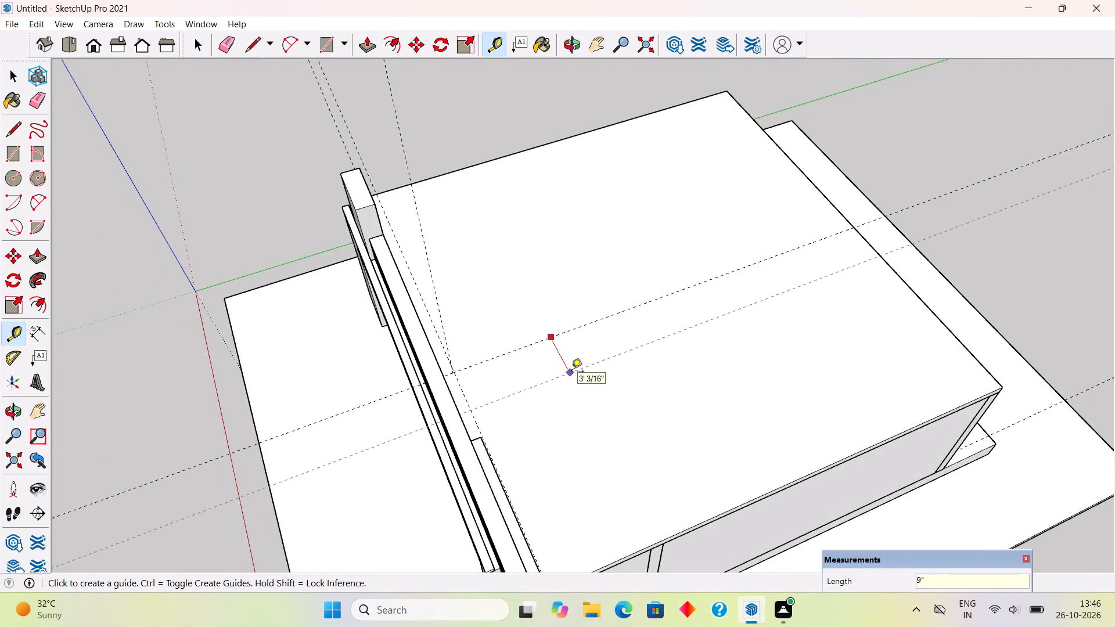
Place a guide 6' in from the roof slab's front edge and another 9" farther in from it.
middle_click_drag(481, 420, 386, 355)
scroll(418, 331, "up", 10)
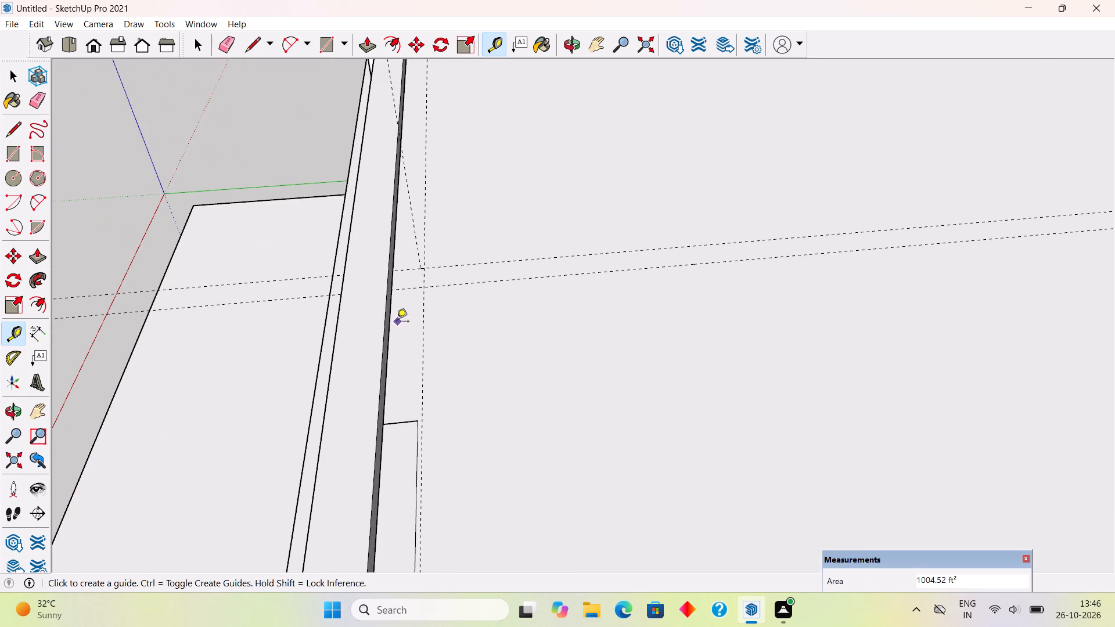
left_click(392, 329)
key("6")
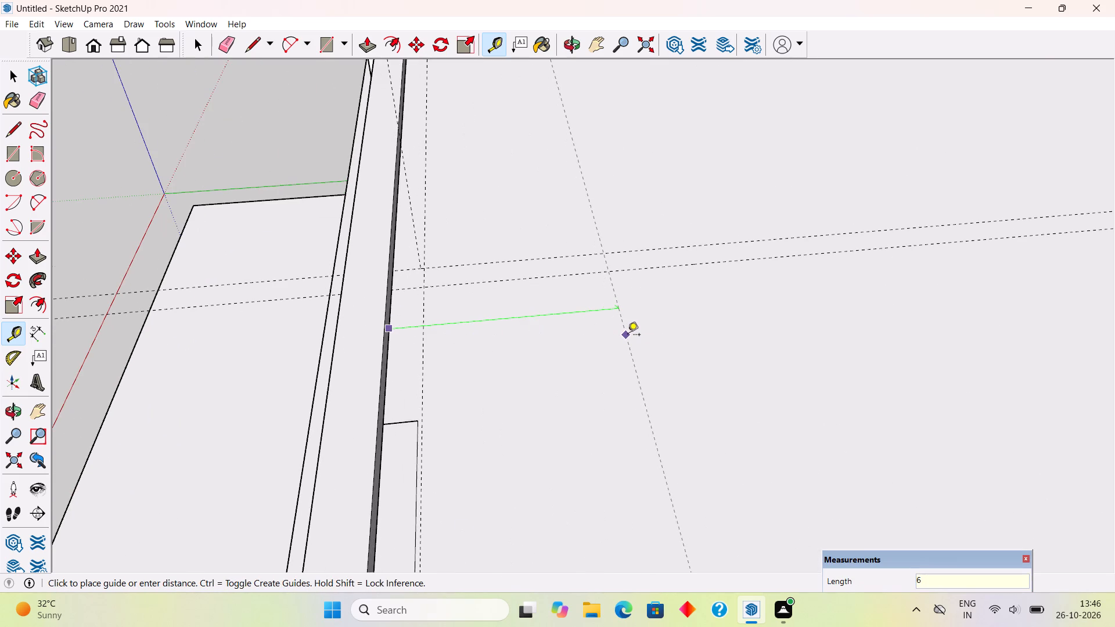
key("apostrophe")
key("Return")
left_click(670, 340)
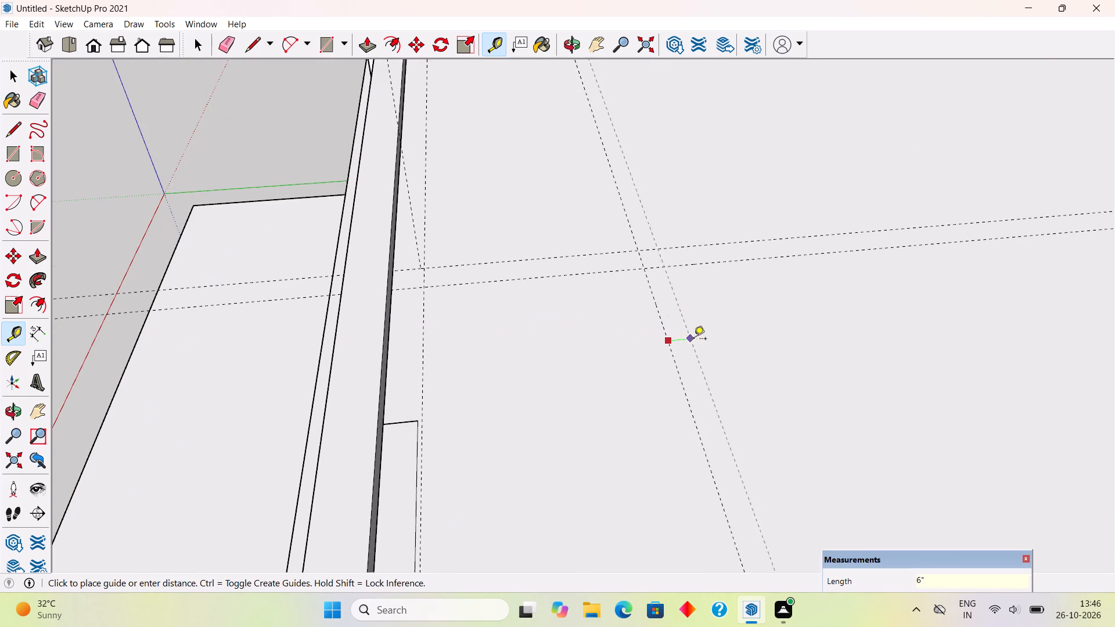
key("6")
key("BackSpace")
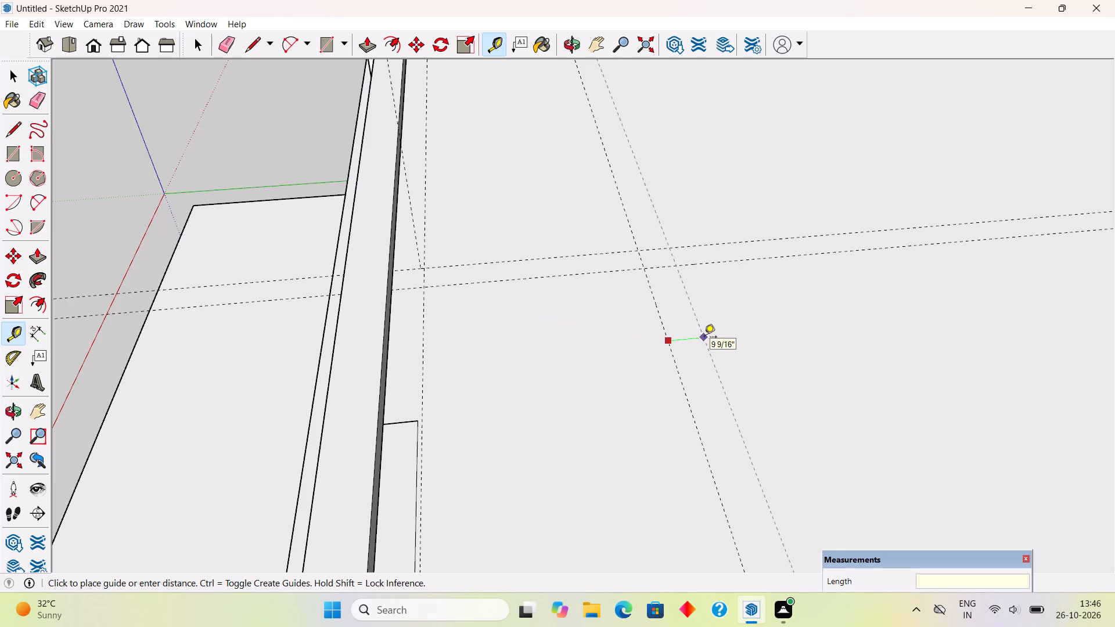
key("9")
key("shift+quotedbl")
key("Return")
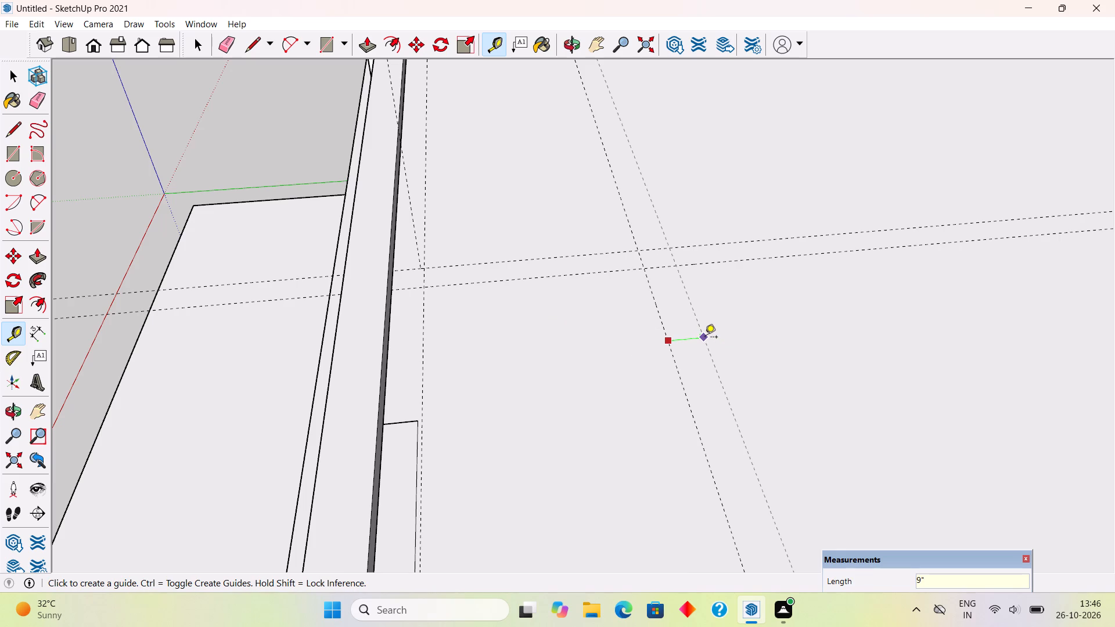
Place a guide 9" inside the roof slab's side edge at the slatted-wall end.
middle_click_drag(714, 355, 752, 338)
scroll(753, 306, "down", 4)
scroll(697, 258, "down", 5)
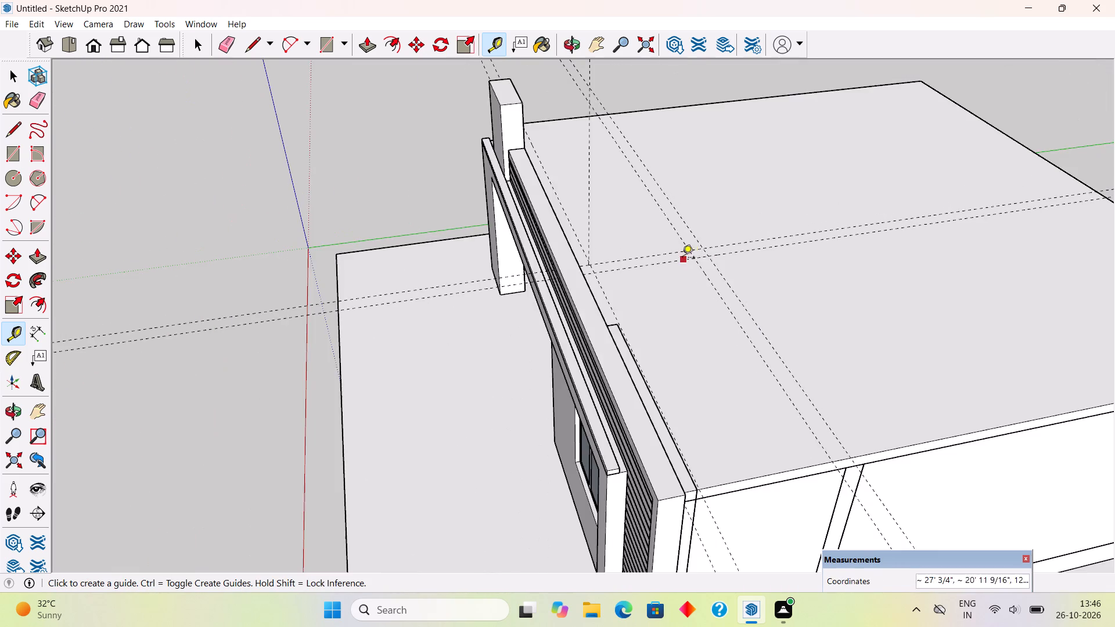
scroll(682, 258, "down", 2)
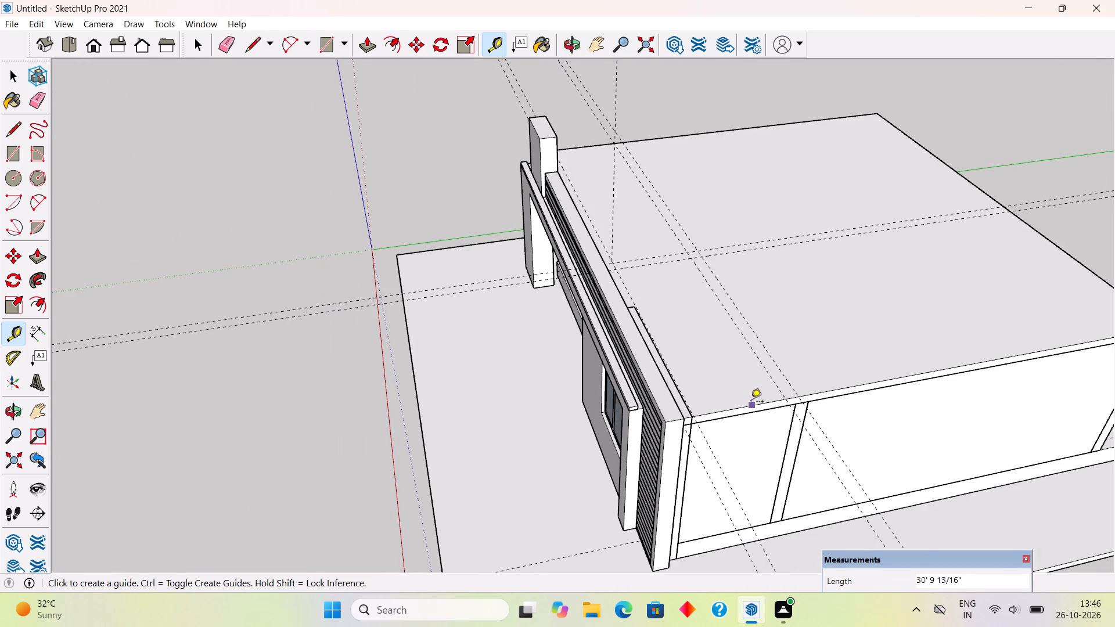
left_click(751, 402)
type("9\"")
key("Return")
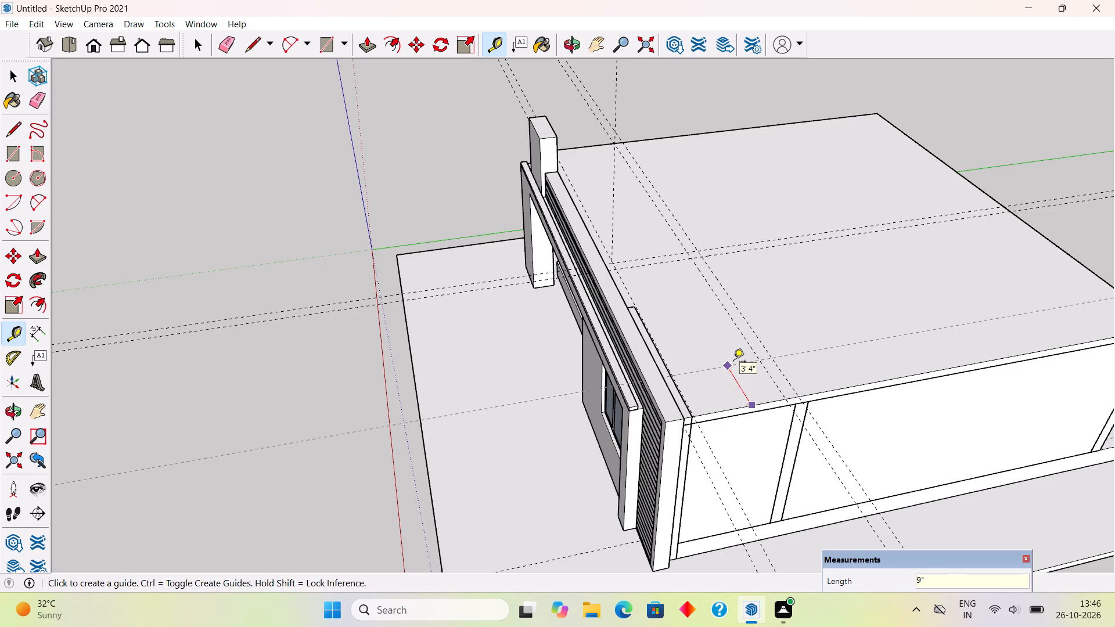
Draw a 15' by 9" rectangle along the roof's front edge, from the first crosswise guide to the slatted-wall corner.
key("space")
scroll(733, 362, "down", 4)
middle_click_drag(571, 387, 858, 419)
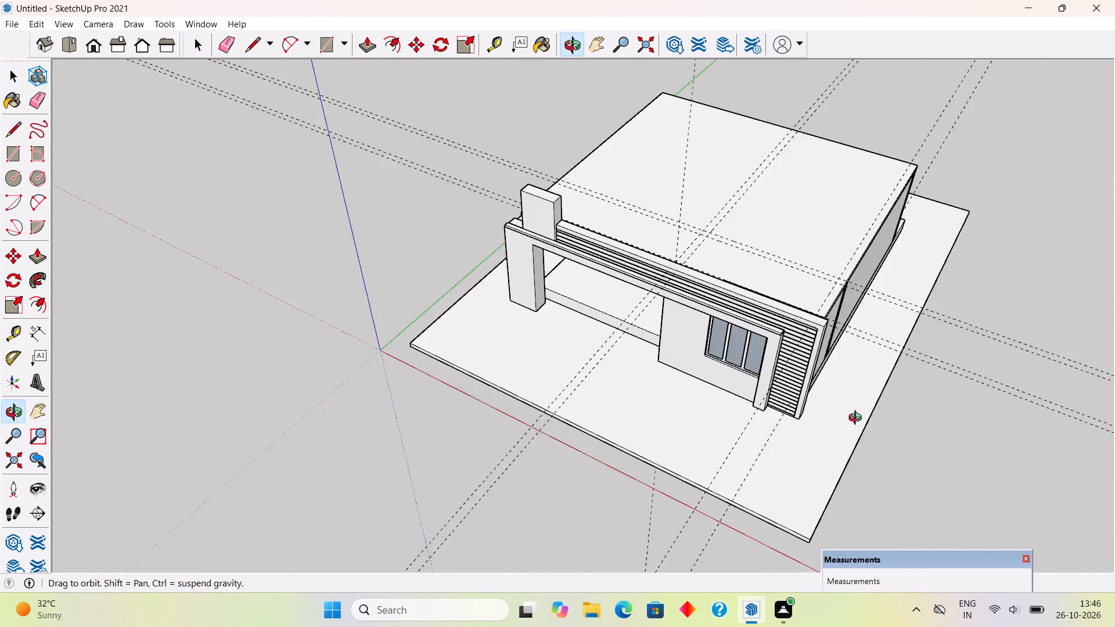
middle_click_drag(858, 419, 874, 417)
middle_click_drag(458, 362, 596, 419)
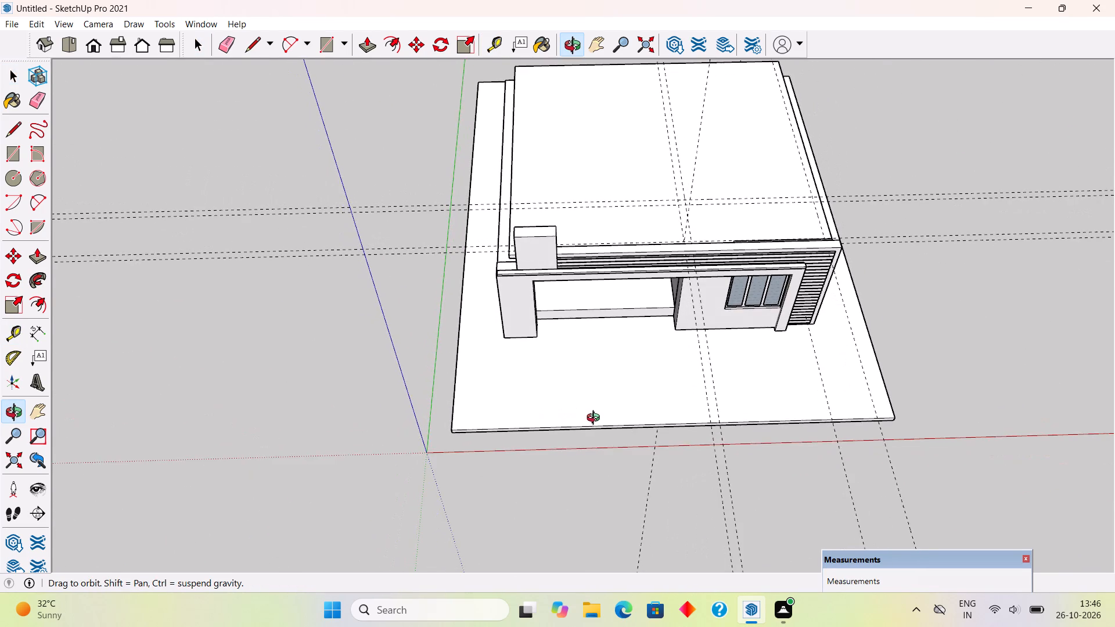
middle_click_drag(596, 419, 606, 414)
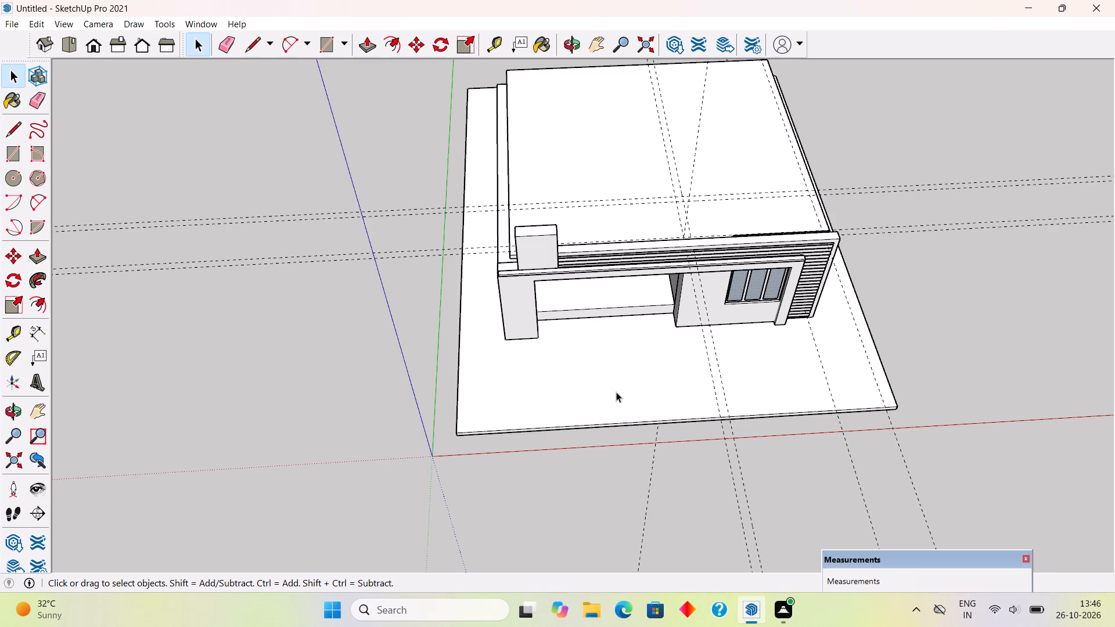
scroll(616, 388, "up", 1)
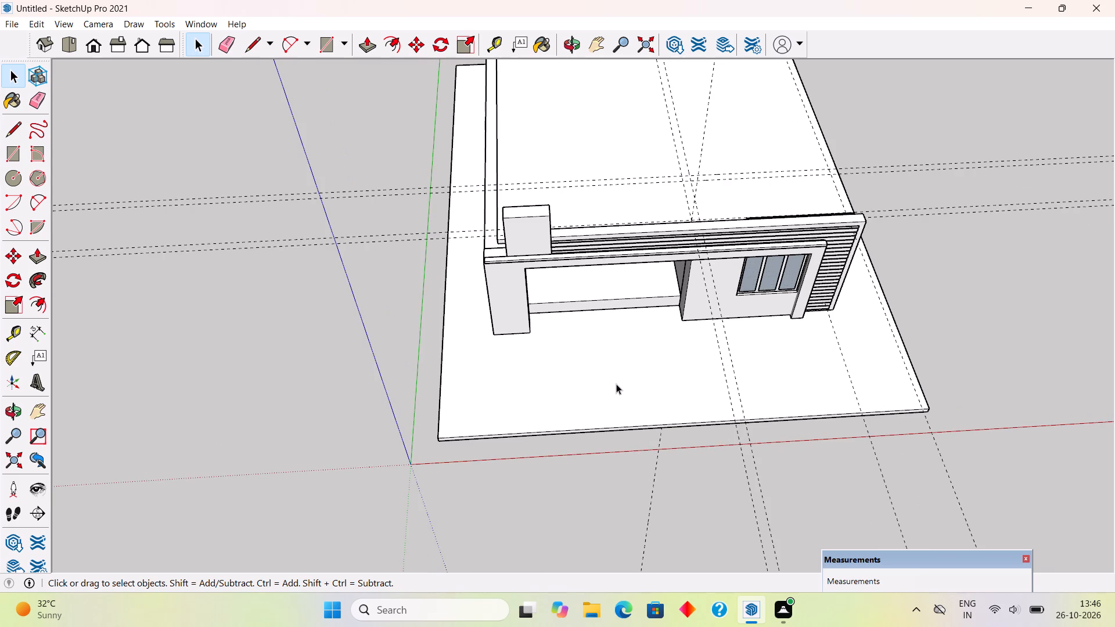
middle_click_drag(616, 384, 616, 527)
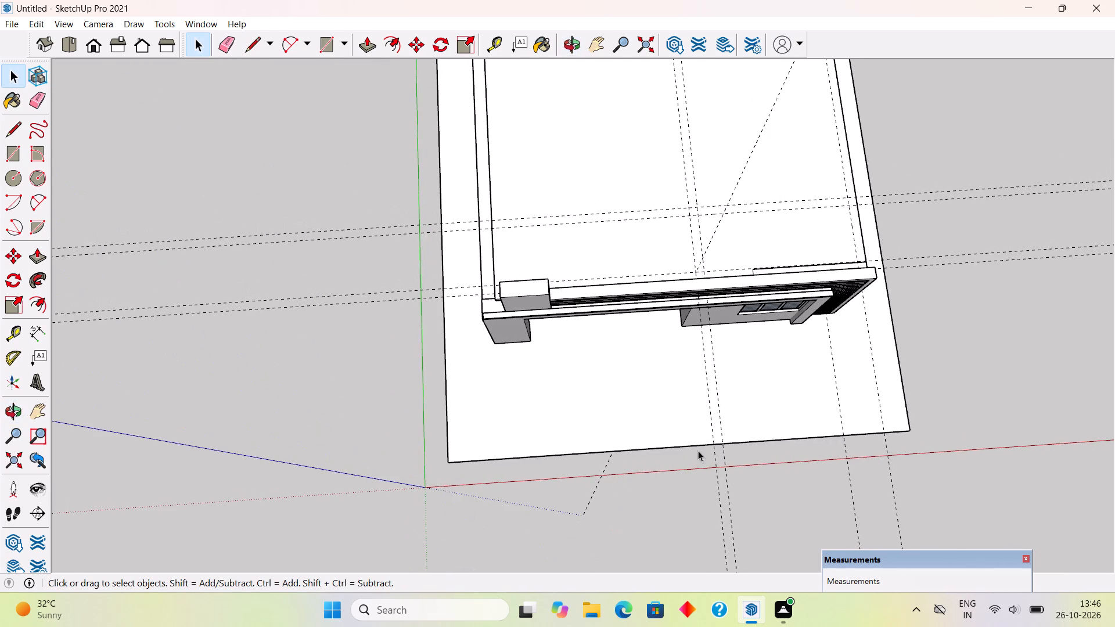
scroll(842, 198, "up", 5)
middle_click_drag(841, 247, 837, 354)
scroll(895, 368, "up", 3)
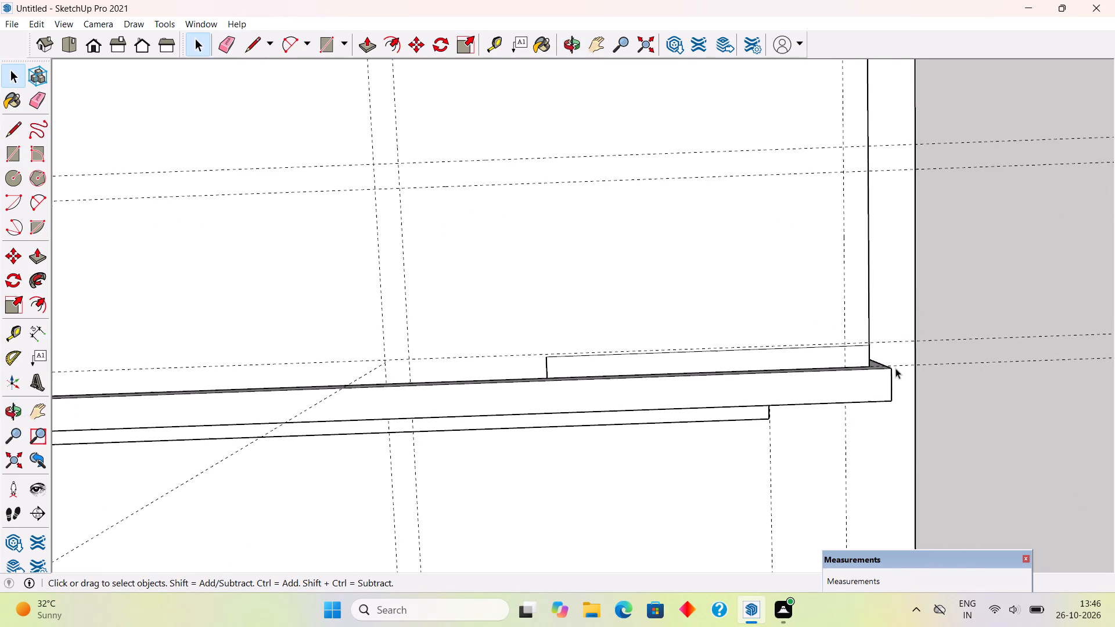
scroll(895, 368, "up", 2)
key("r")
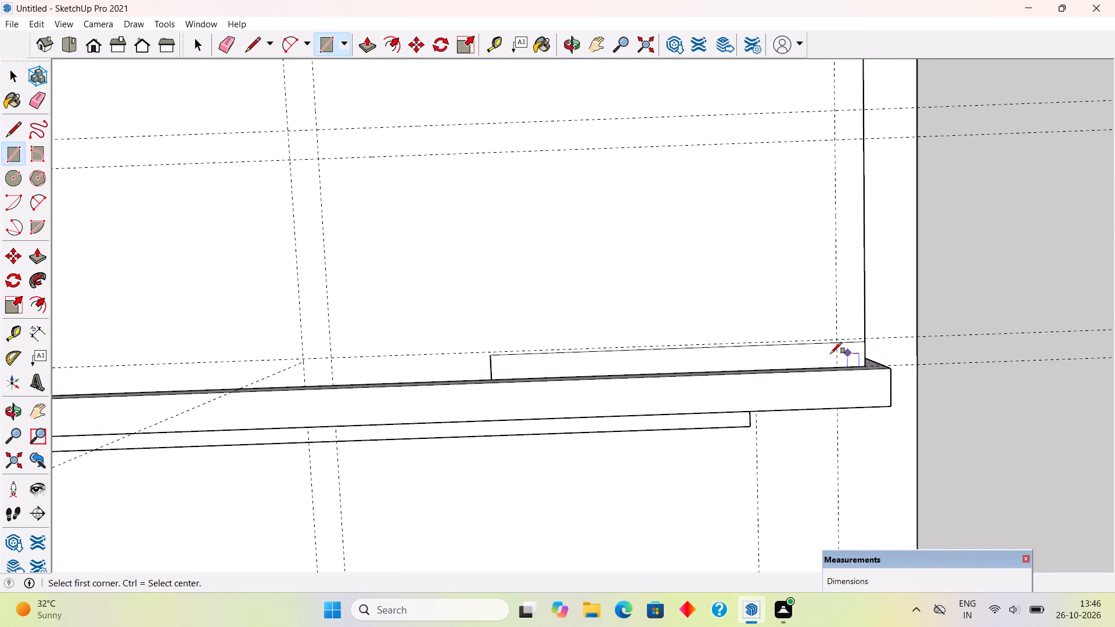
left_click(307, 359)
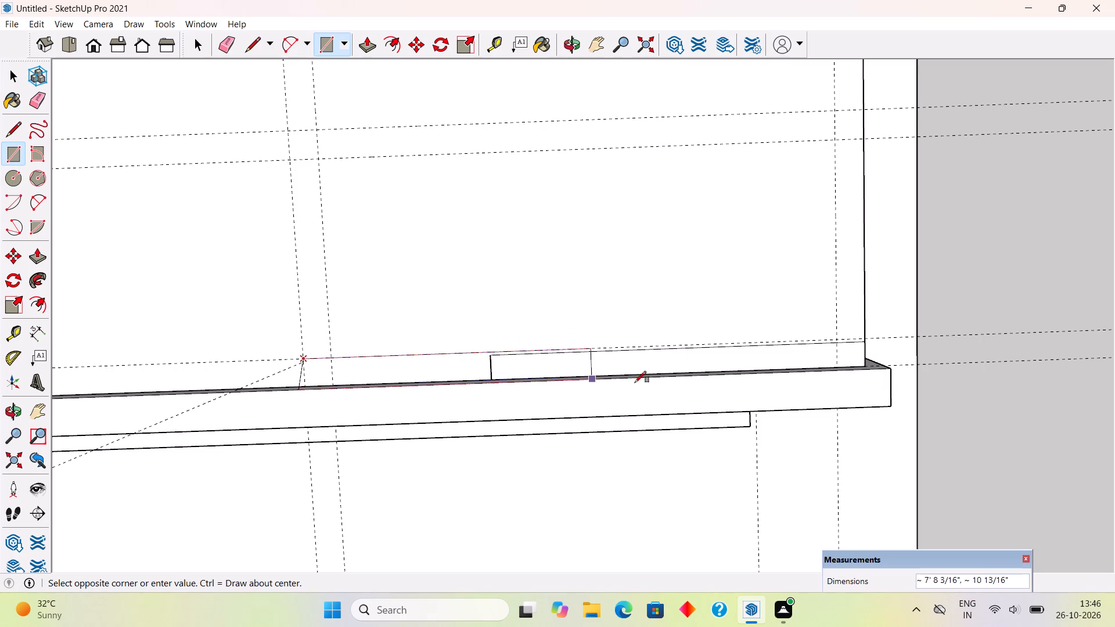
left_click(868, 363)
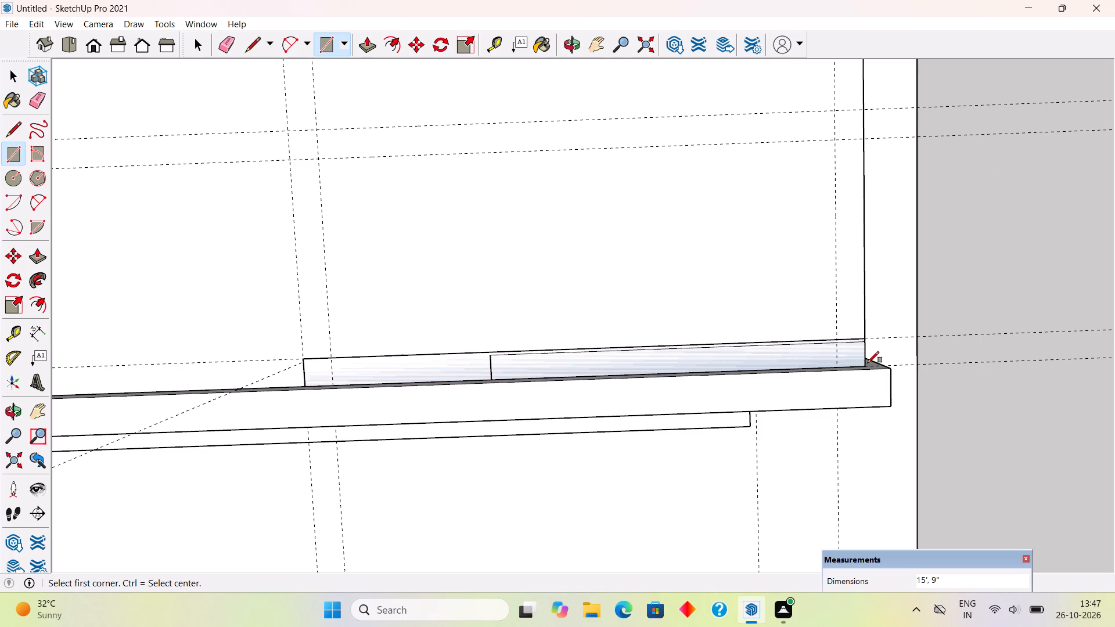
Pull the 15' by 9" rectangle at the roof's front edge up 10' to form the front wall.
key("minus")
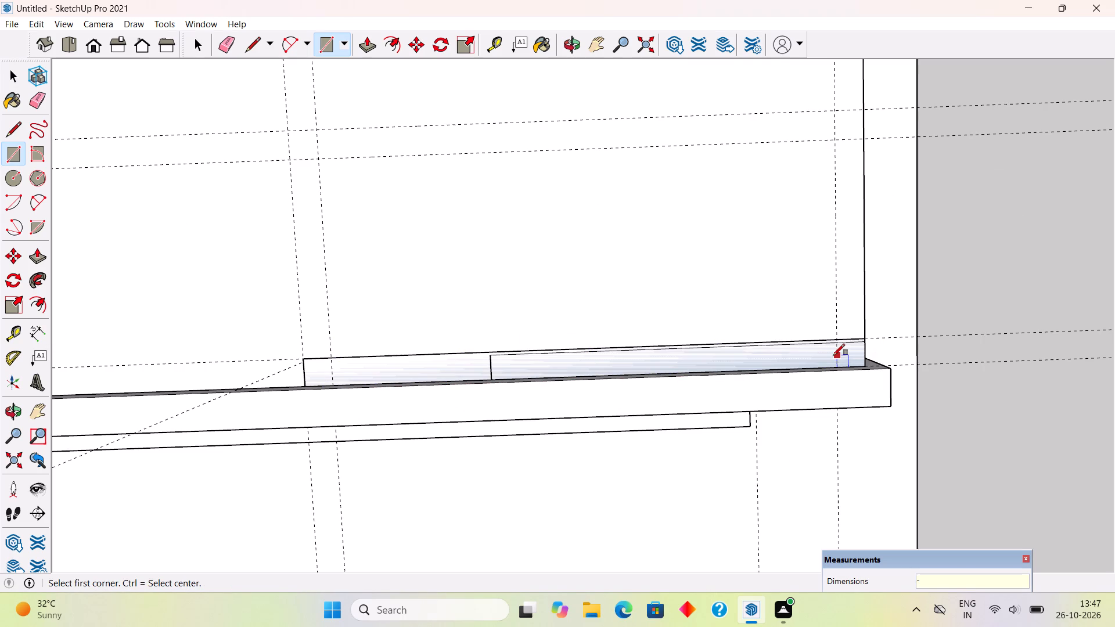
key("p")
left_click(837, 355)
type("10'")
key("Return")
key("space")
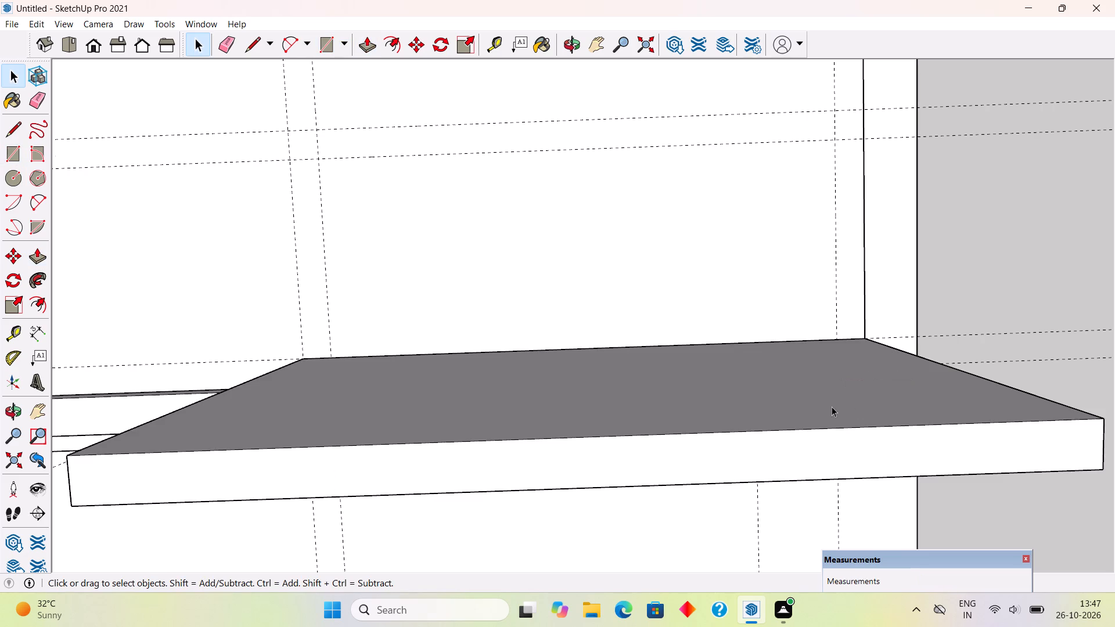
Group all geometry of the new front wall standing on the roof slab.
scroll(832, 406, "down", 3)
middle_click_drag(836, 454, 837, 223)
scroll(837, 223, "down", 10)
middle_click_drag(856, 277, 799, 108)
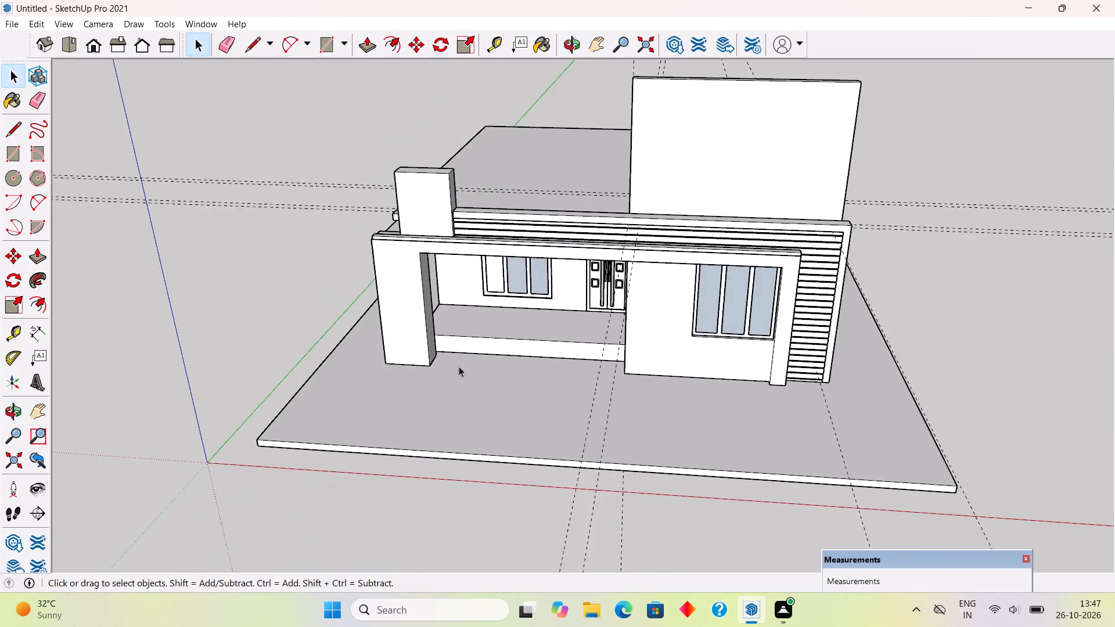
middle_click_drag(462, 379, 516, 293)
scroll(515, 293, "down", 3)
middle_click_drag(371, 362, 541, 376)
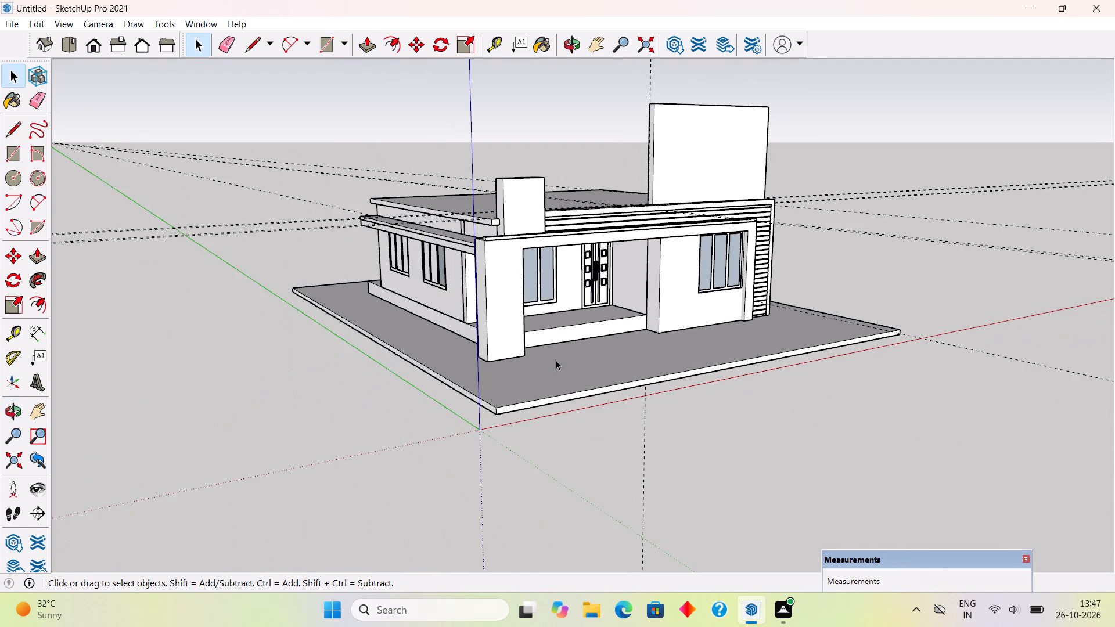
scroll(556, 360, "down", 4)
scroll(581, 152, "up", 4)
scroll(689, 218, "up", 5)
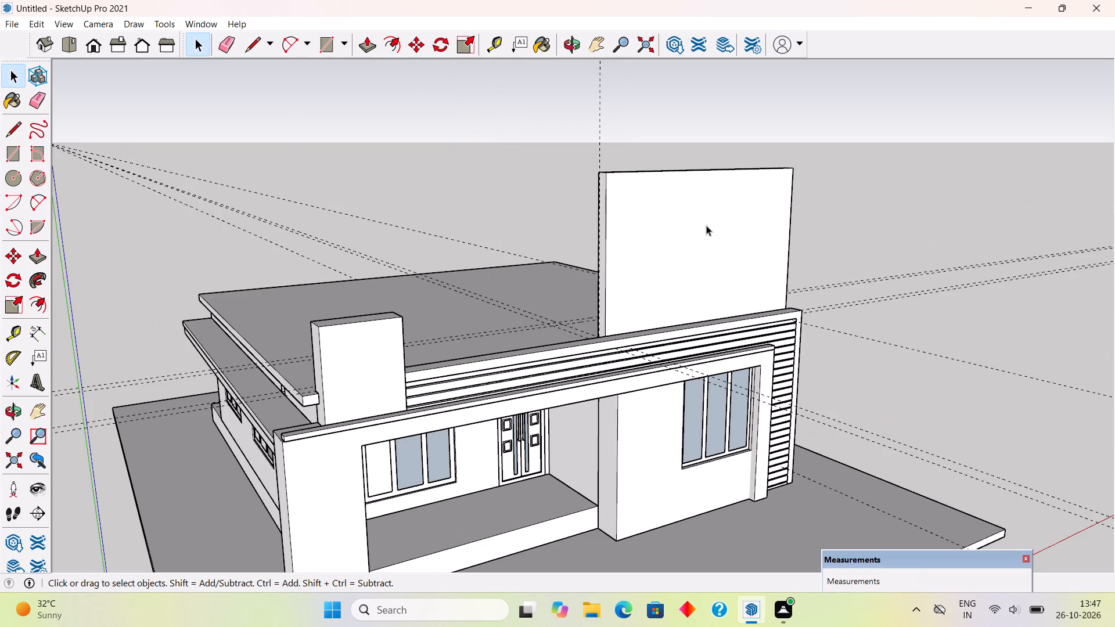
triple_click(706, 225)
right_click(706, 225)
left_click(774, 347)
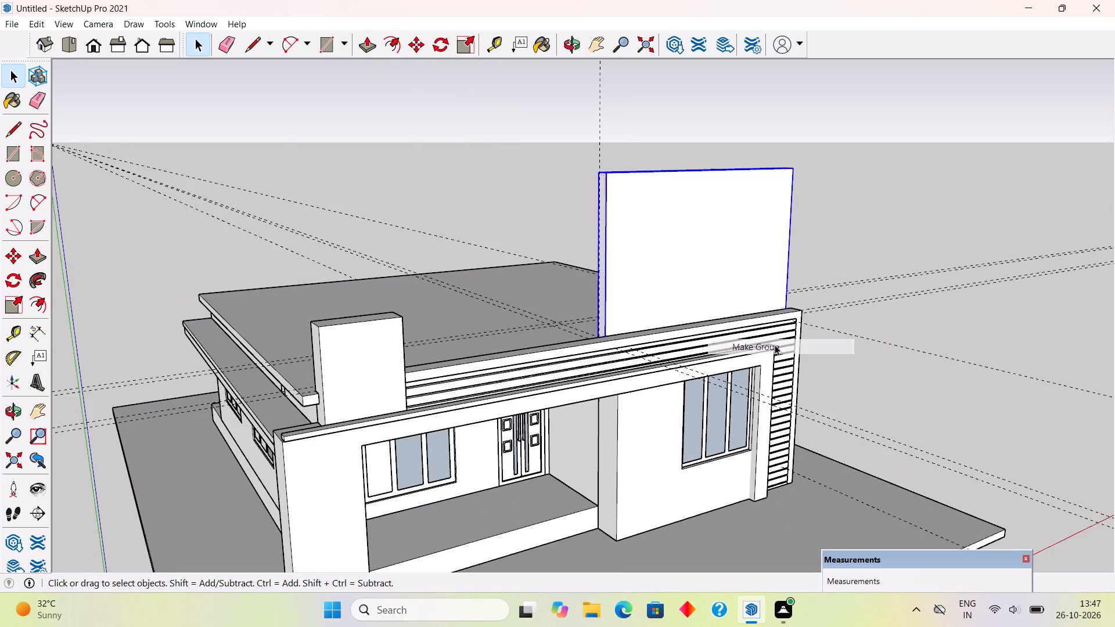
Draw a 9"-wide rectangle between the crosswise guides, from the farther inset guide to the front wall, and raise it 10' to match.
middle_click(830, 214)
middle_click_drag(420, 291, 855, 399)
scroll(599, 344, "up", 4)
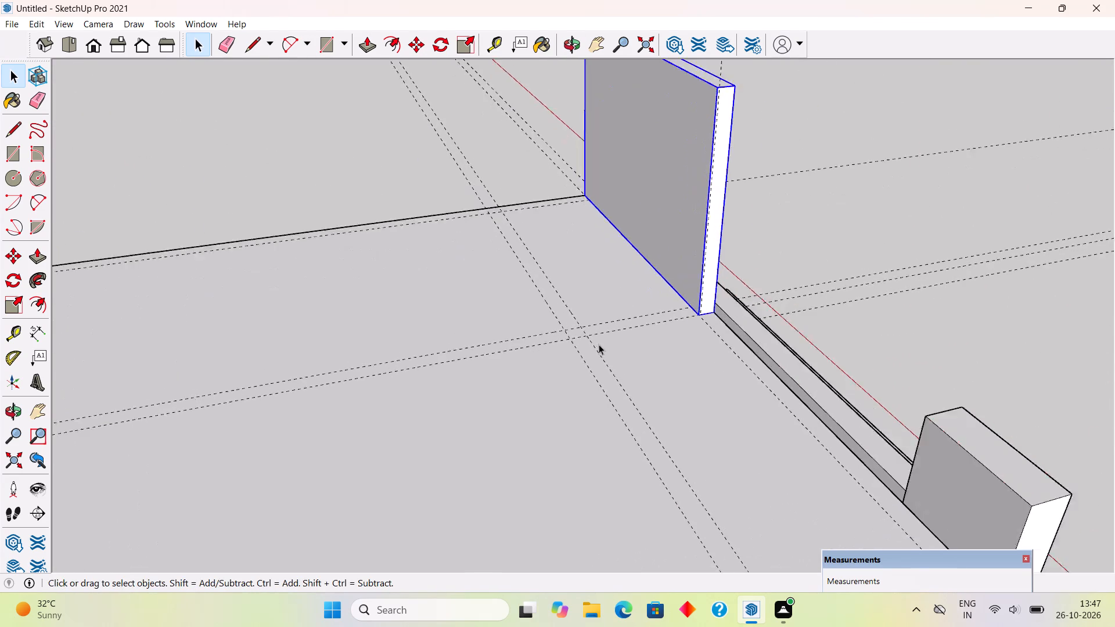
scroll(599, 344, "up", 2)
middle_click_drag(603, 386, 594, 461)
key("r")
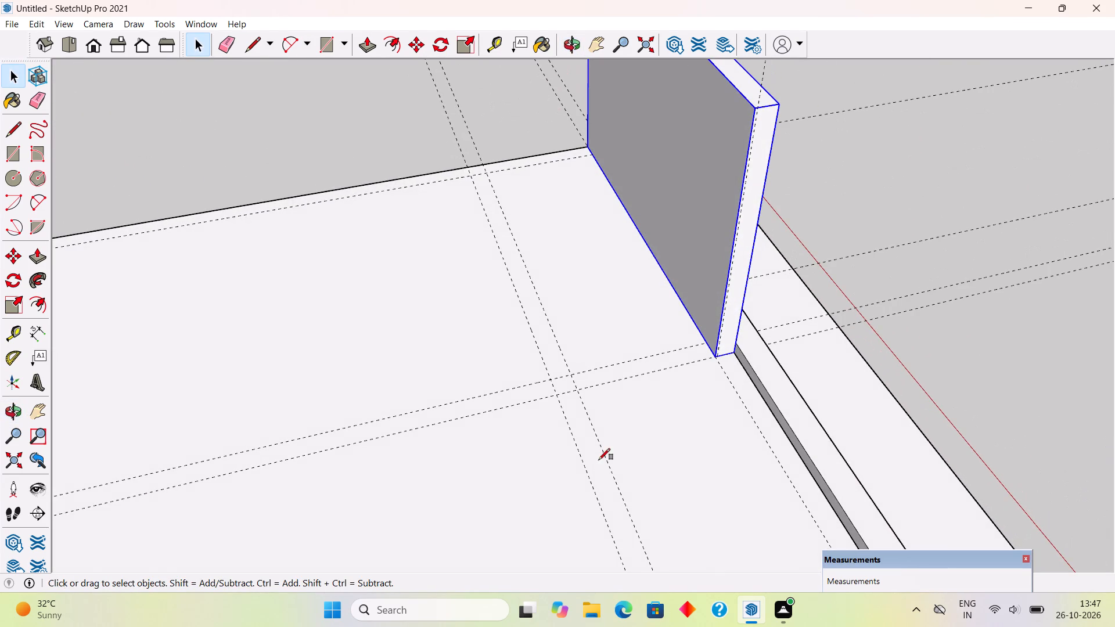
left_click(550, 379)
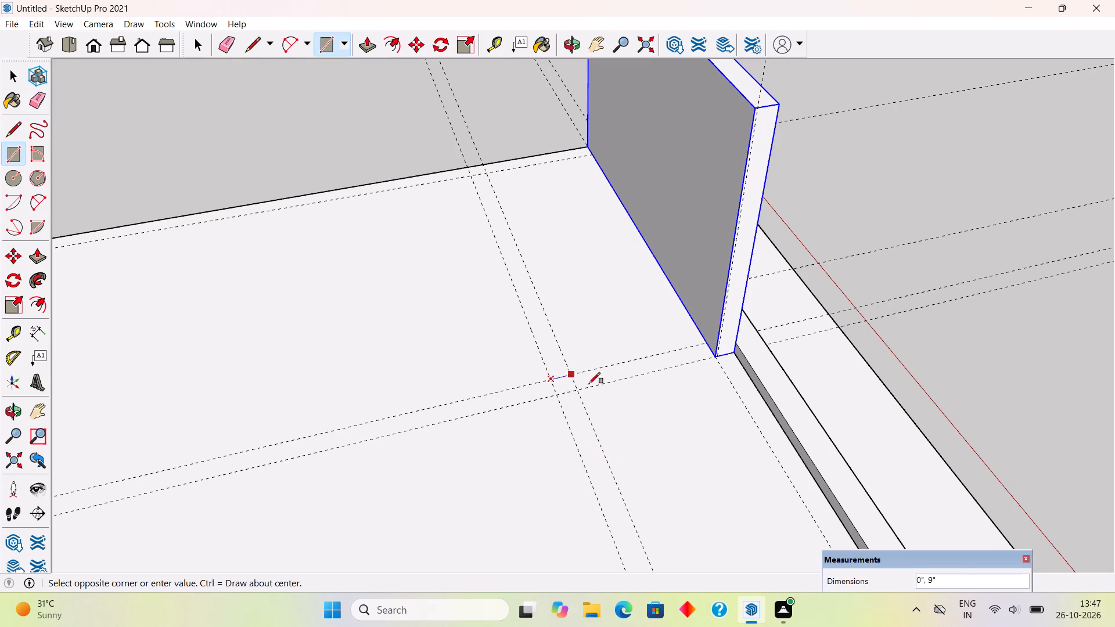
left_click(711, 356)
key("p")
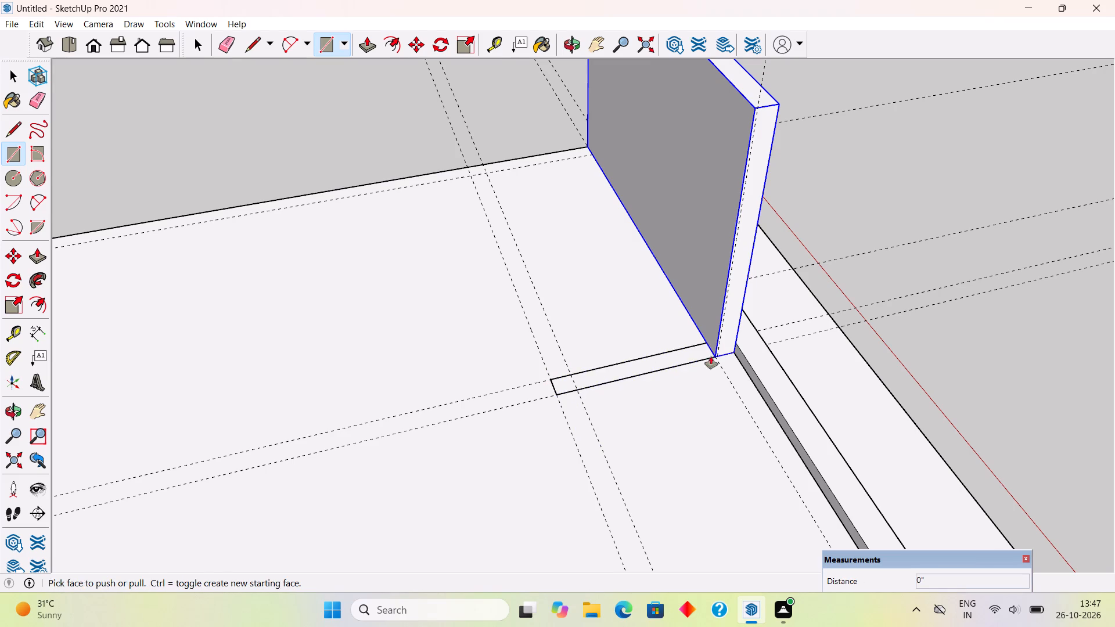
left_click(688, 347)
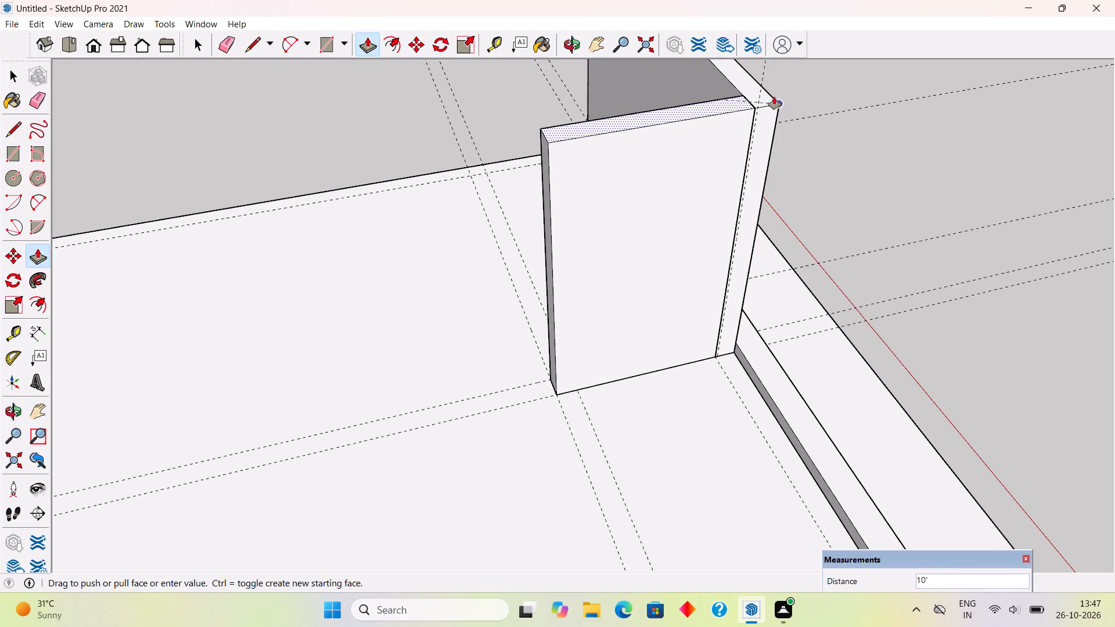
left_click(774, 97)
key("space")
Group the short return wall behind the front wall's porch-side end.
triple_click(697, 158)
right_click(697, 158)
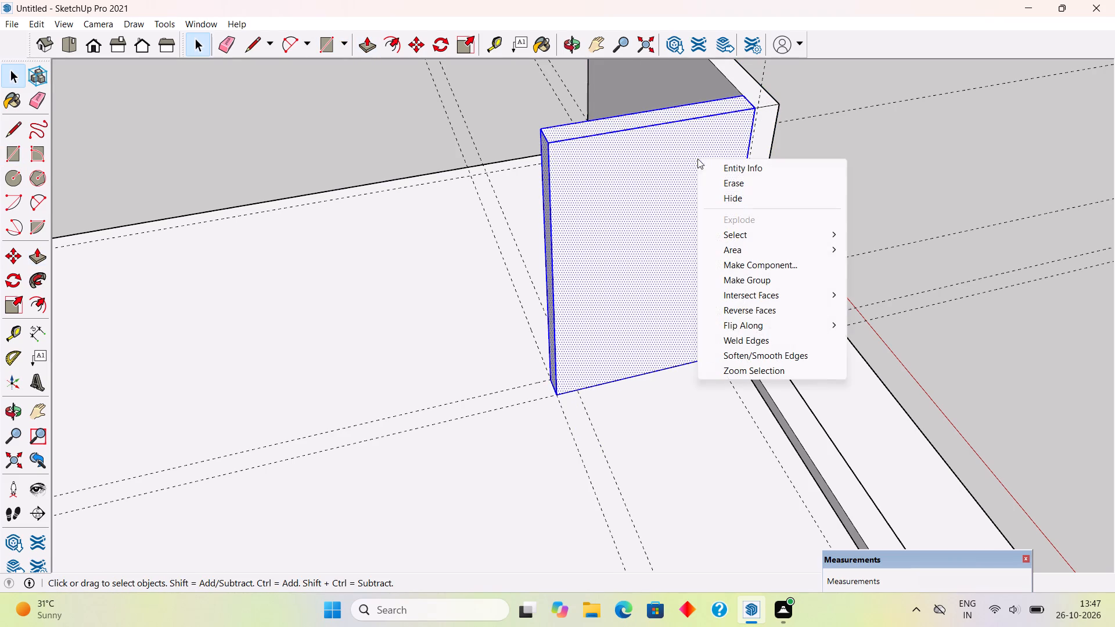
left_click(783, 278)
left_click(859, 203)
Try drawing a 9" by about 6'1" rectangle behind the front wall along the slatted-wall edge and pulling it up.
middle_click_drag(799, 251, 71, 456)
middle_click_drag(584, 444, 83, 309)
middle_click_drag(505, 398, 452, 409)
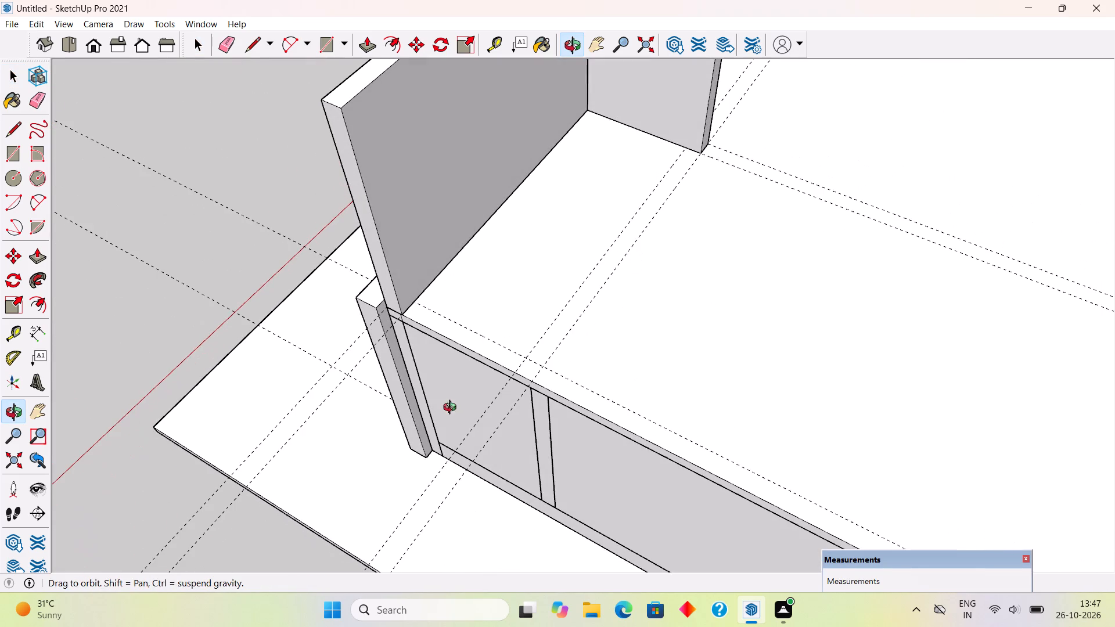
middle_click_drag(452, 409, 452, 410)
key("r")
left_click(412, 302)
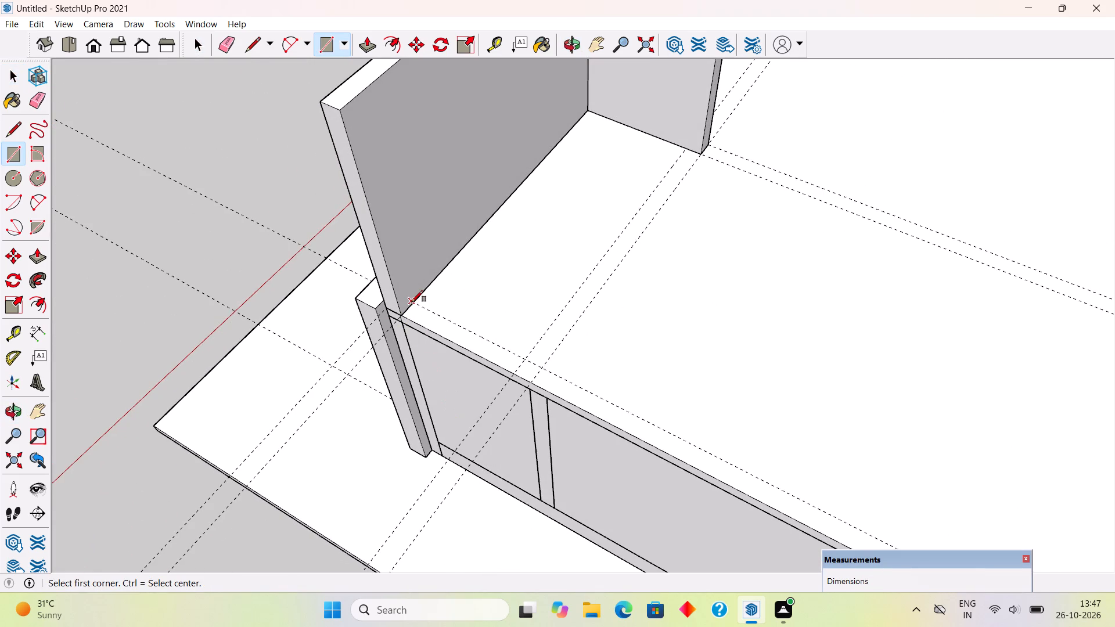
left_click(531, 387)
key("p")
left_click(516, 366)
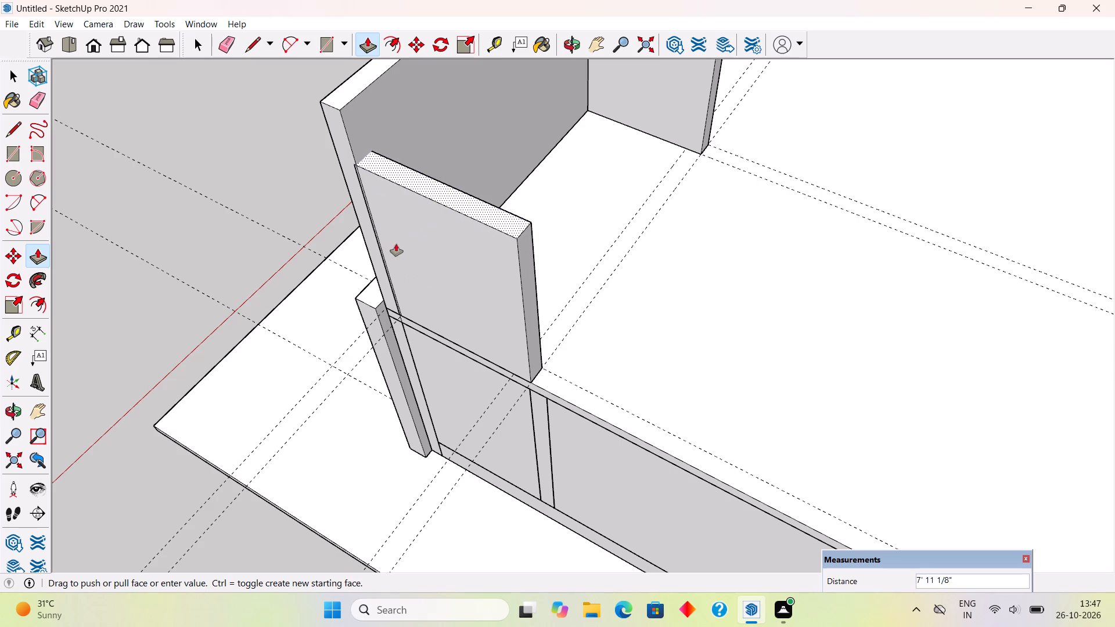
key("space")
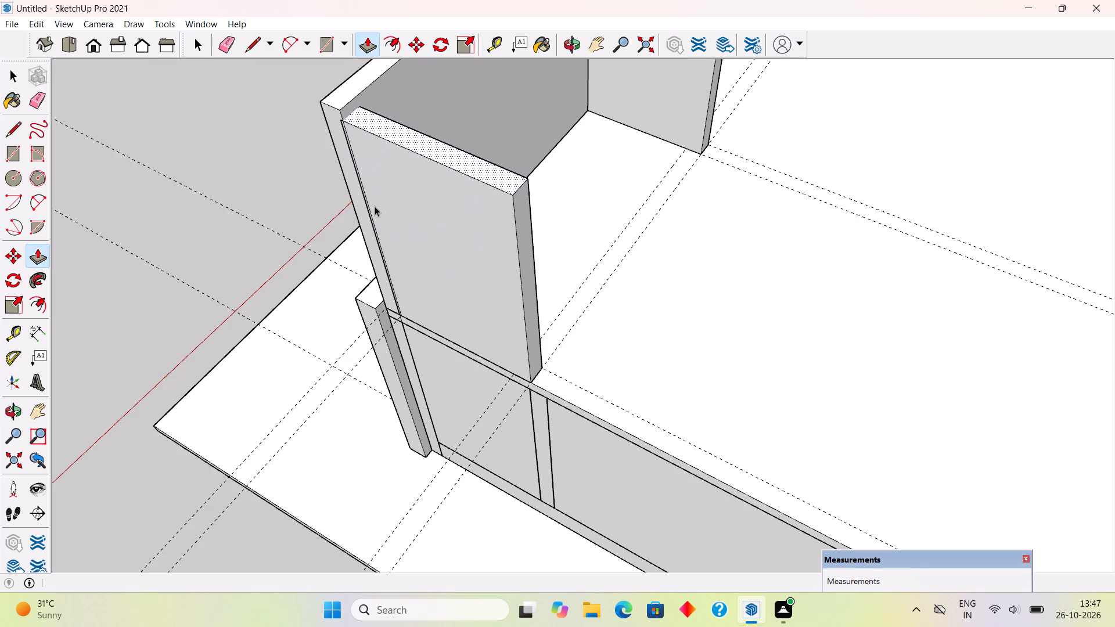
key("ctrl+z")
Draw a 9" by 6' rectangle behind the front wall along the slatted-wall edge and pull it up 10'.
scroll(415, 271, "up", 4)
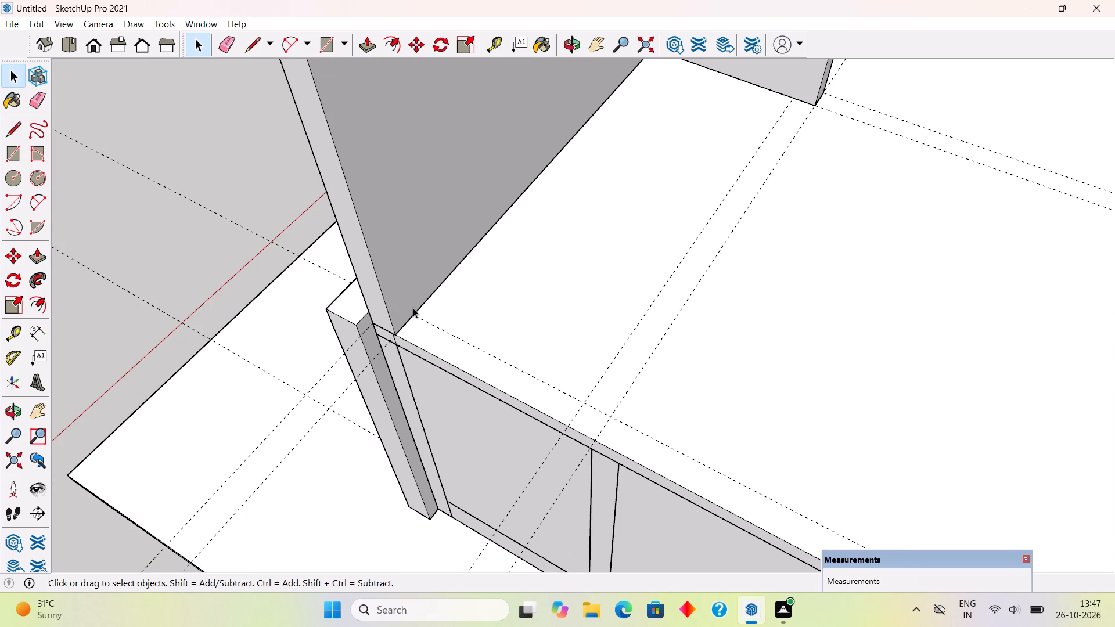
key("r")
left_click(416, 315)
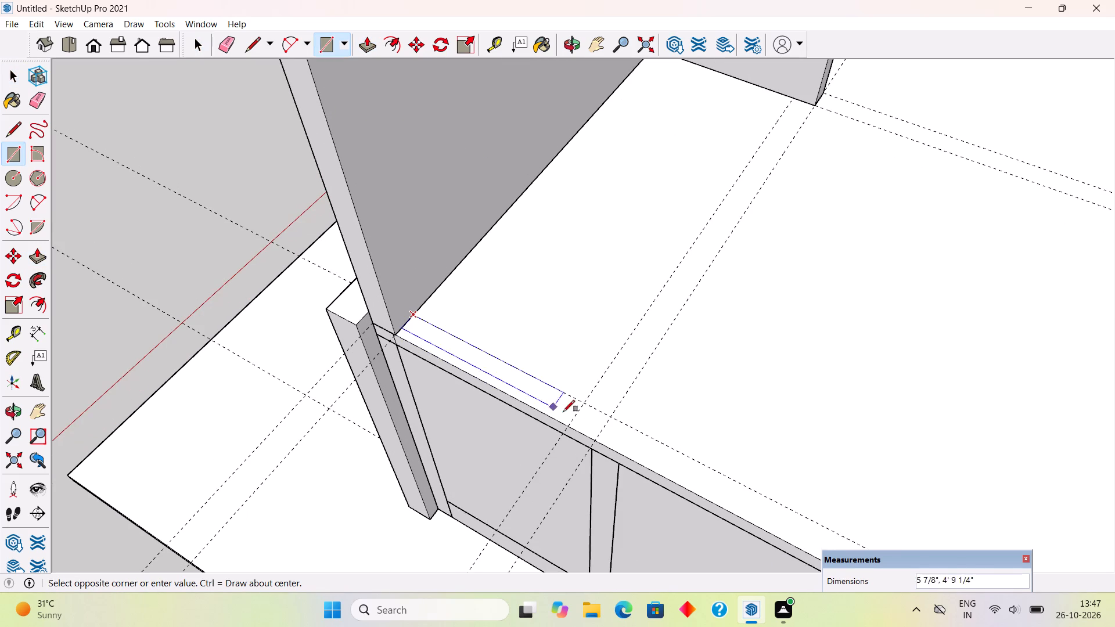
left_click(596, 439)
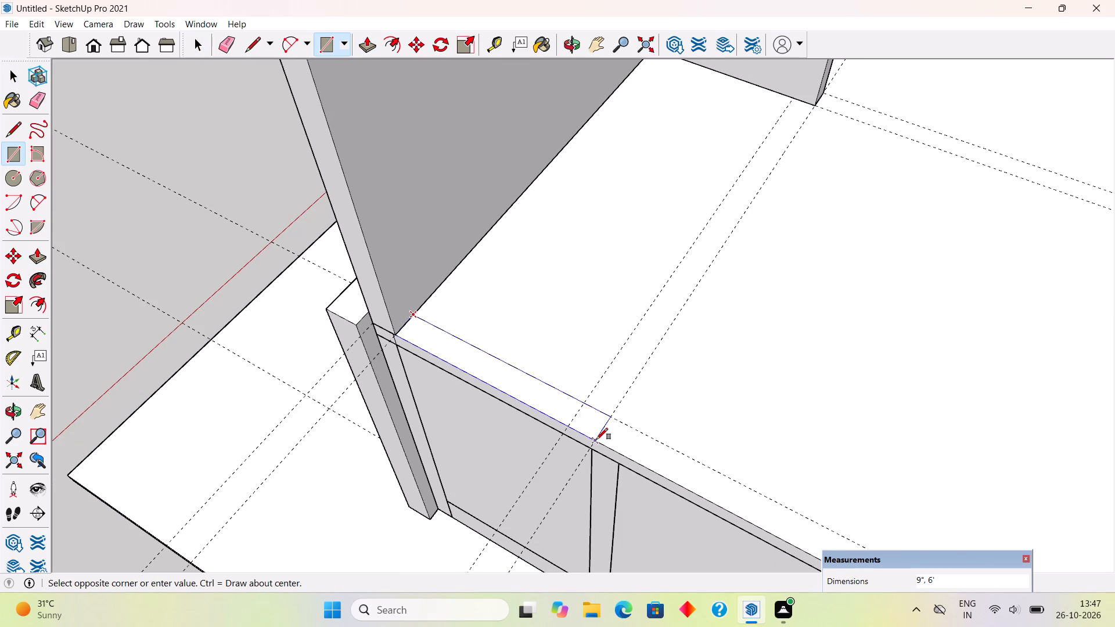
key("p")
left_click(553, 417)
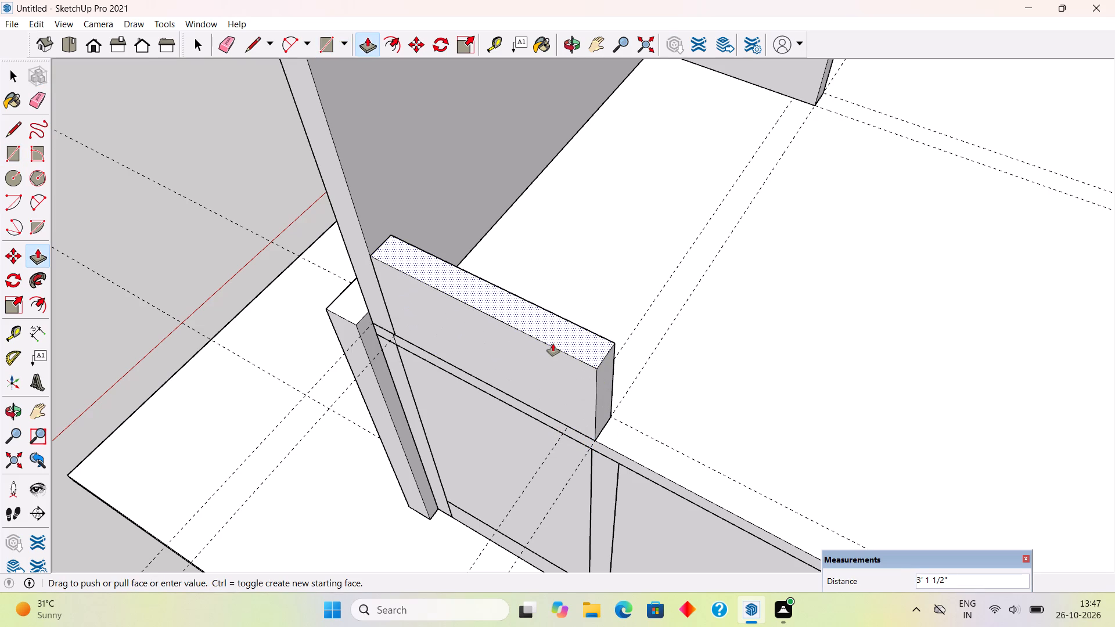
type("10'")
key("Return")
key("space")
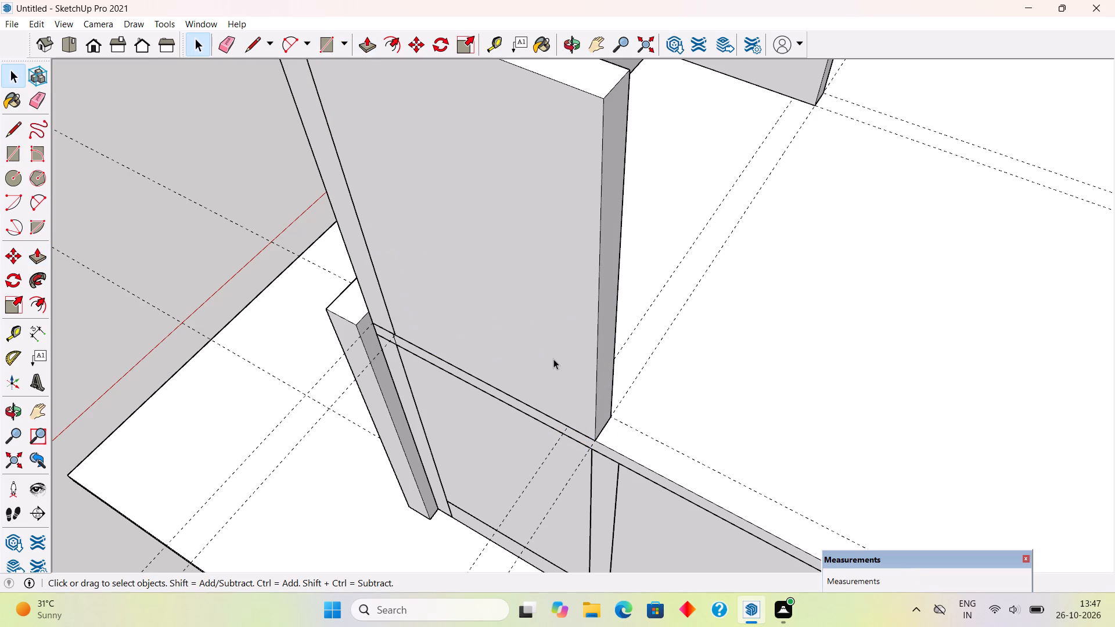
Group the 6' return wall at the slatted-wall edge.
triple_click(553, 359)
right_click(553, 359)
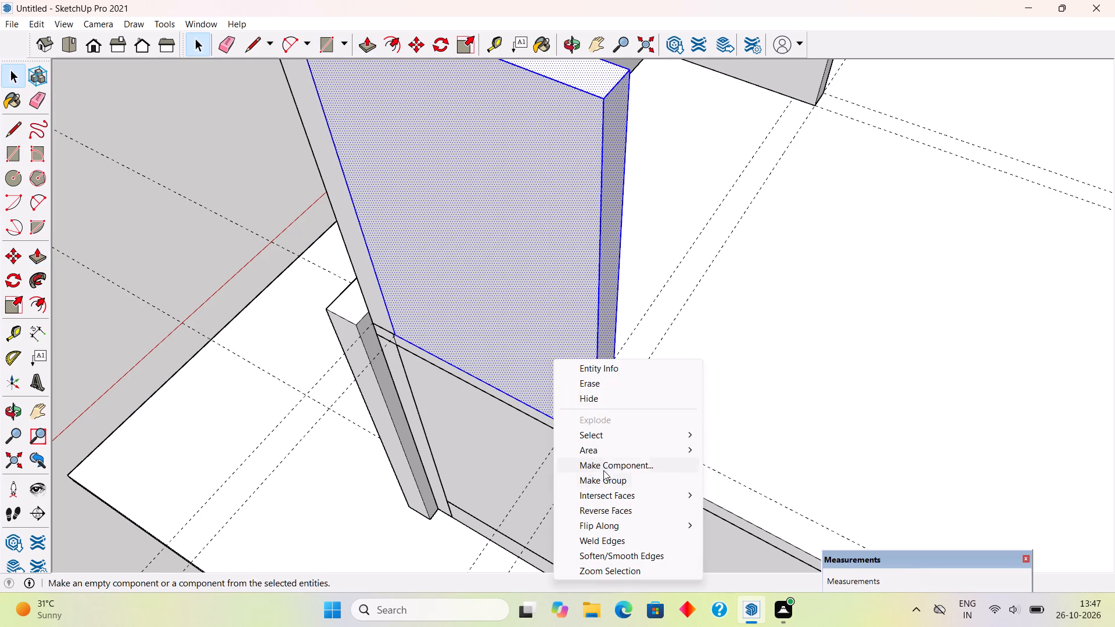
left_click(606, 477)
Draw a 17'7" by 9" rectangle between the inset guides, from the porch-side return wall's back corner to the roof's far side edge.
scroll(603, 469, "down", 6)
scroll(488, 407, "down", 7)
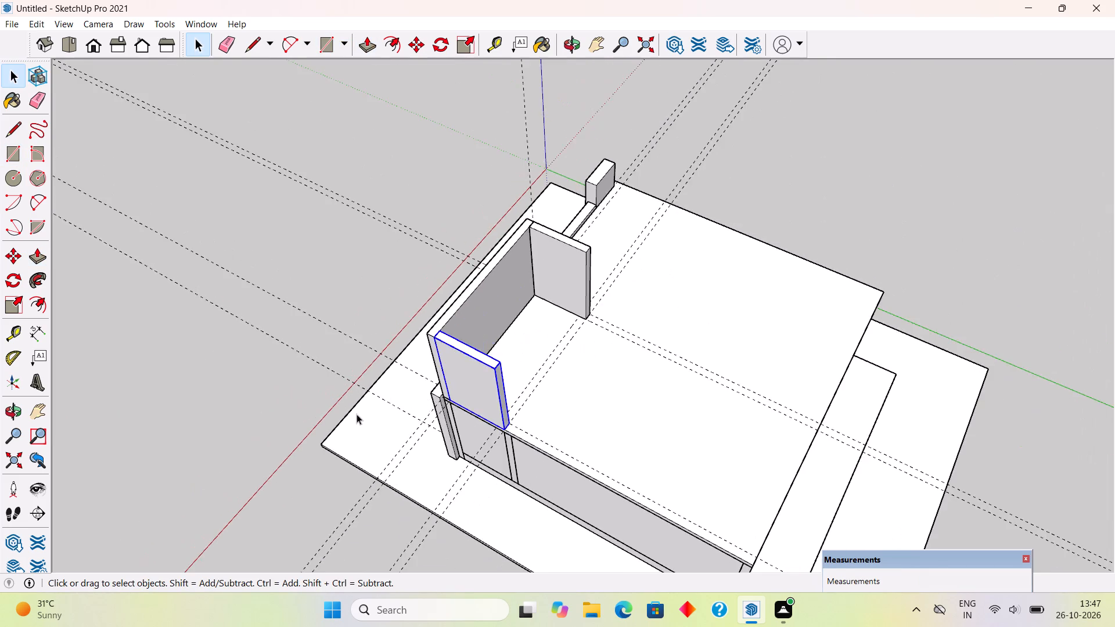
middle_click_drag(356, 422, 803, 314)
middle_click_drag(476, 434, 857, 273)
middle_click_drag(562, 349, 589, 440)
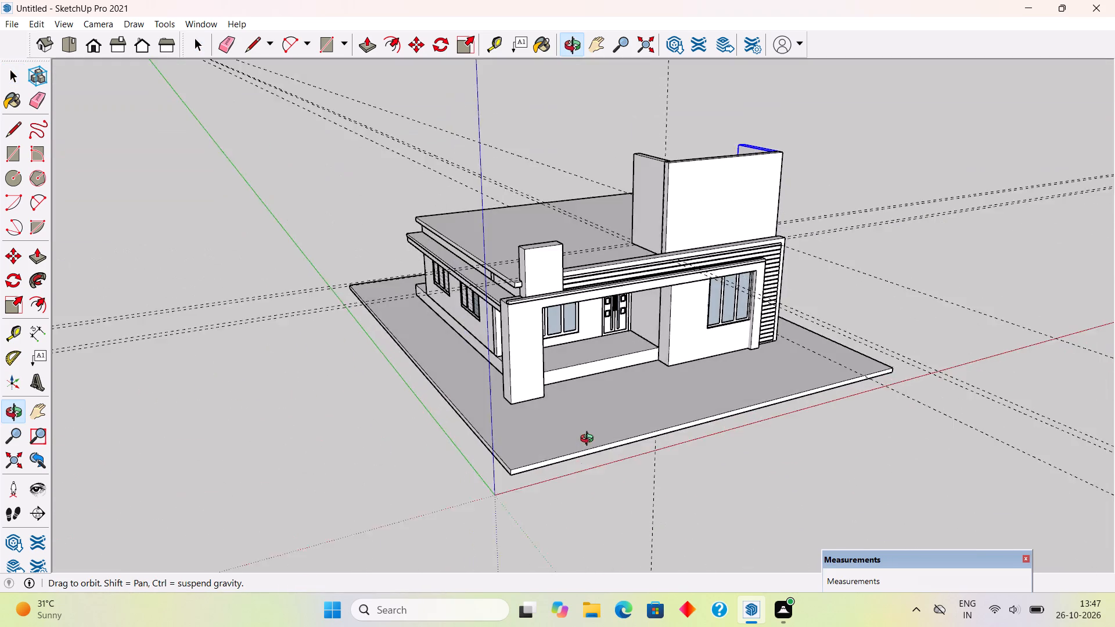
middle_click_drag(589, 440, 794, 555)
left_click(315, 443)
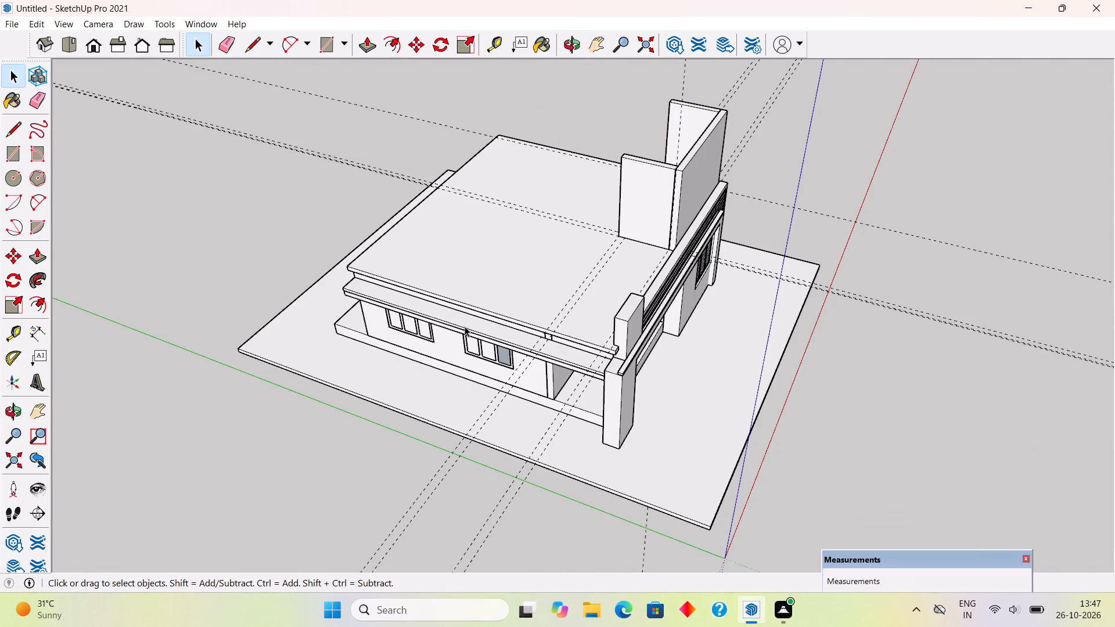
scroll(666, 313, "up", 4)
middle_click_drag(607, 329, 628, 412)
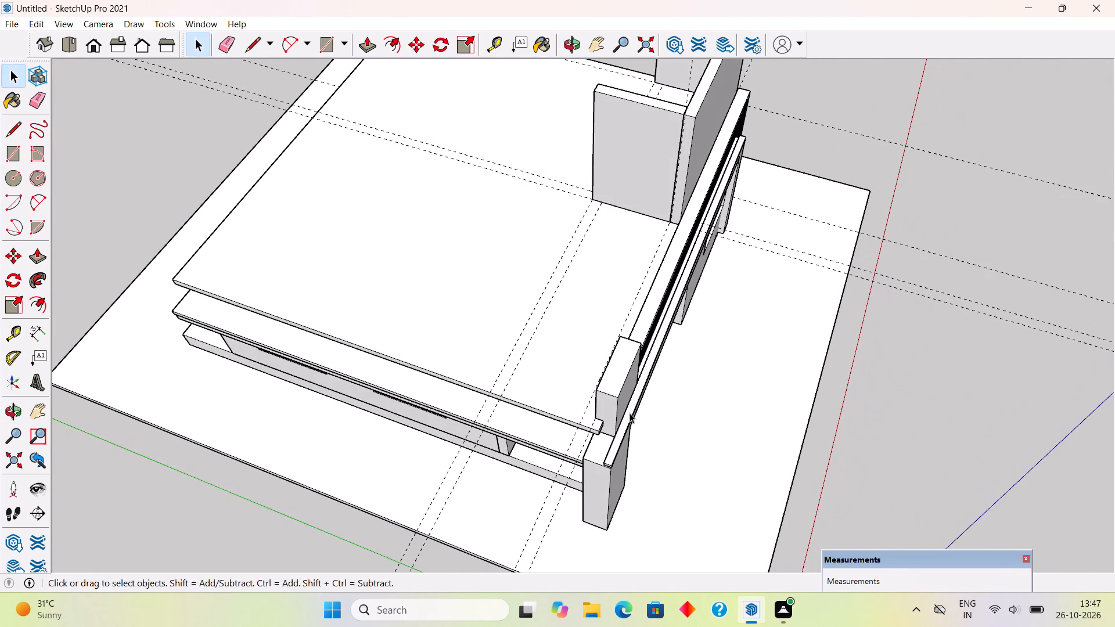
key("r")
left_click(596, 199)
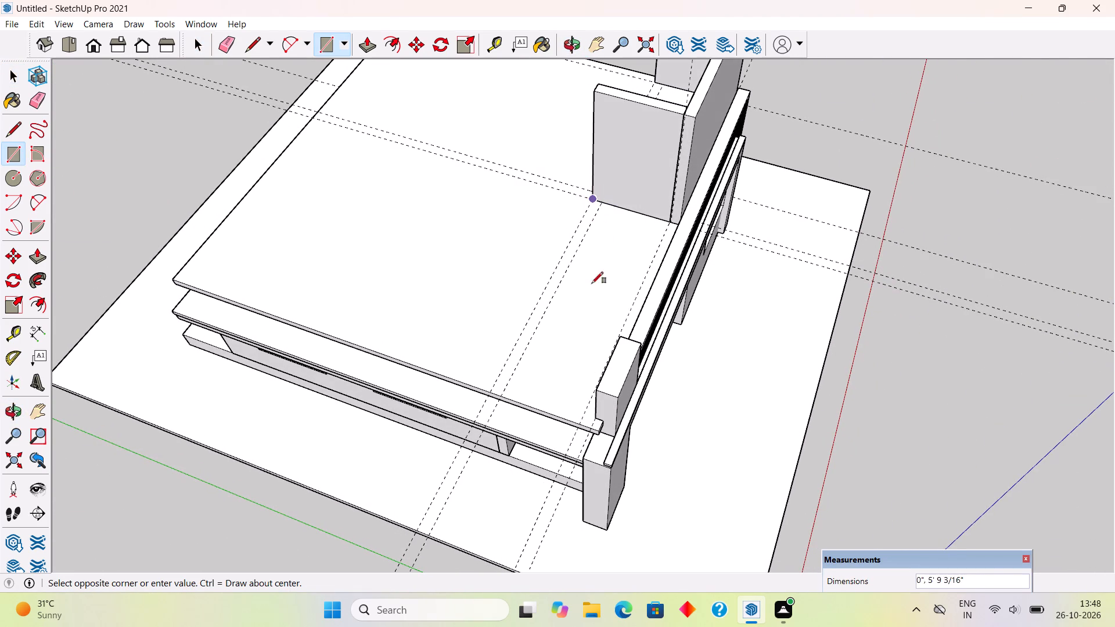
left_click(501, 396)
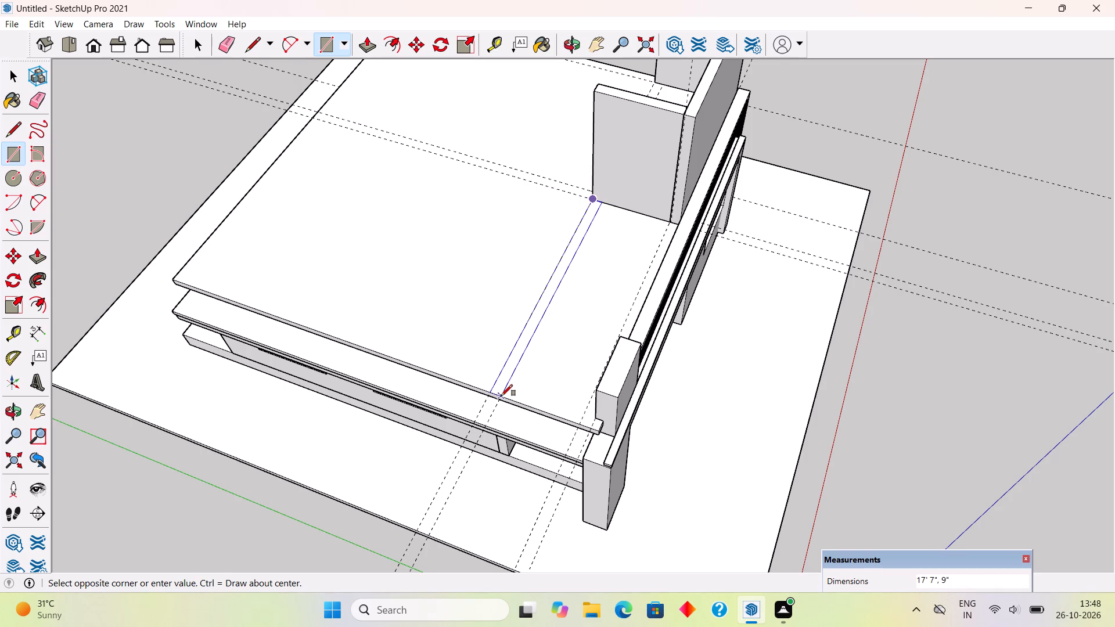
Pull the 17'7" by 9" rectangle up 10' to form the recessed wall.
key("p")
left_click(497, 392)
type("10'")
key("Return")
key("space")
Group the recessed 17'7" wall and clear the selection.
triple_click(496, 320)
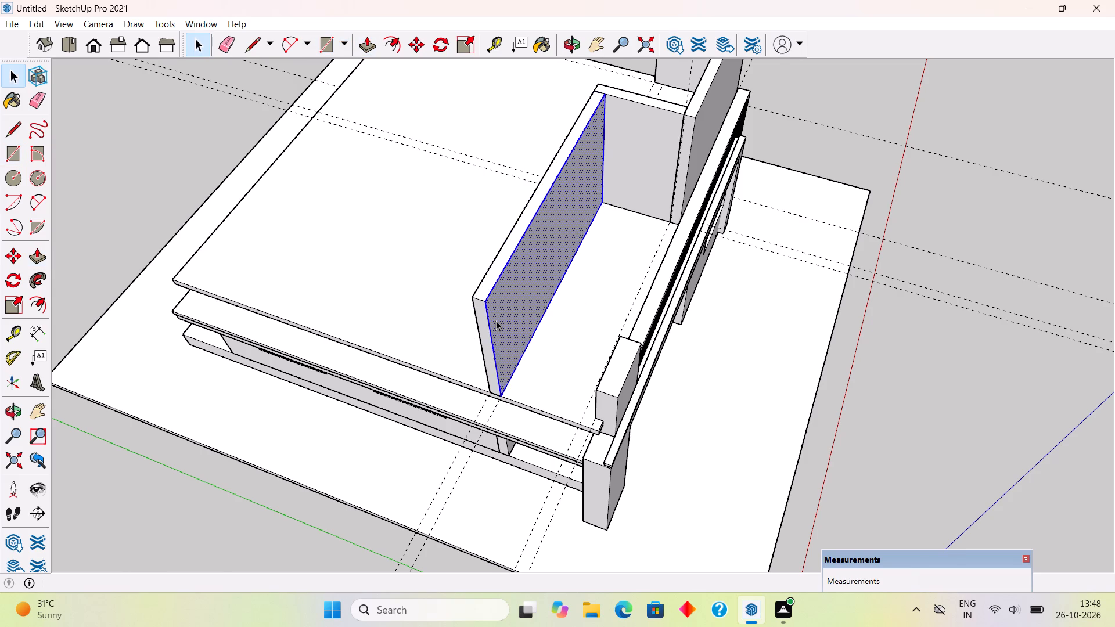
right_click(496, 320)
left_click(539, 445)
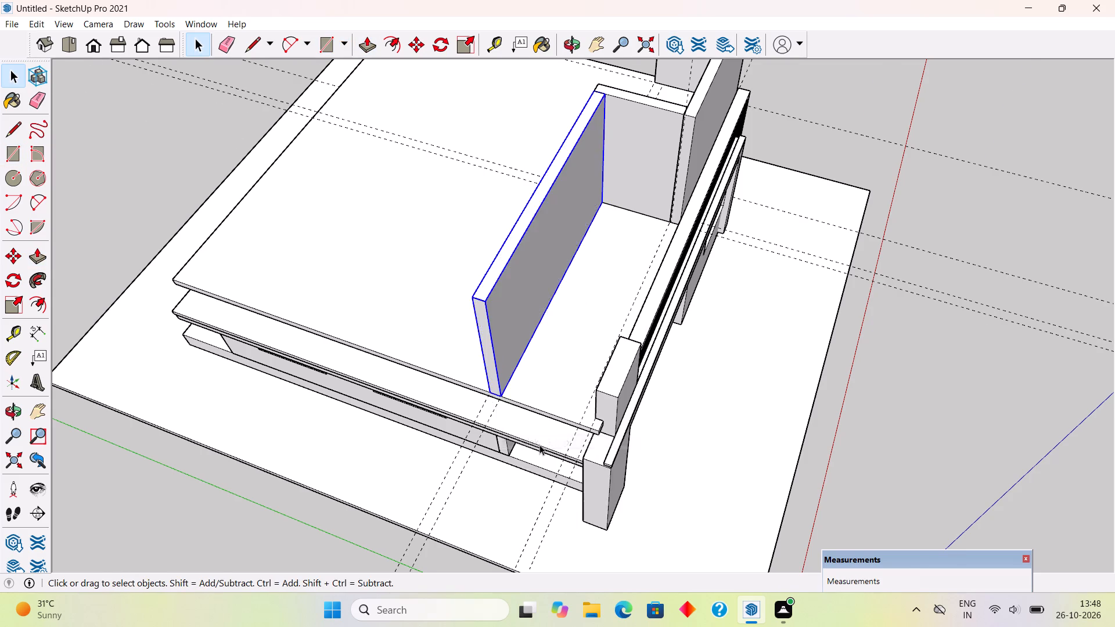
scroll(539, 445, "down", 5)
middle_click_drag(534, 429, 307, 211)
left_click(293, 204)
Examine the front elevation and the new upper-floor walls from several angles.
middle_click_drag(552, 330, 447, 290)
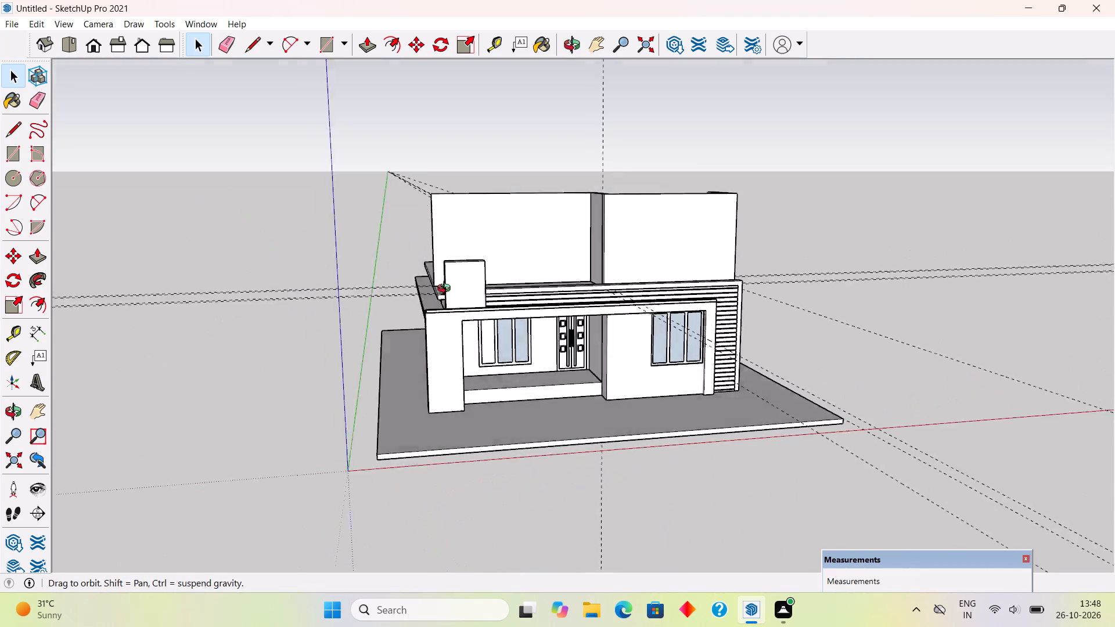
middle_click_drag(447, 290, 408, 280)
scroll(634, 237, "up", 4)
middle_click_drag(650, 269, 655, 218)
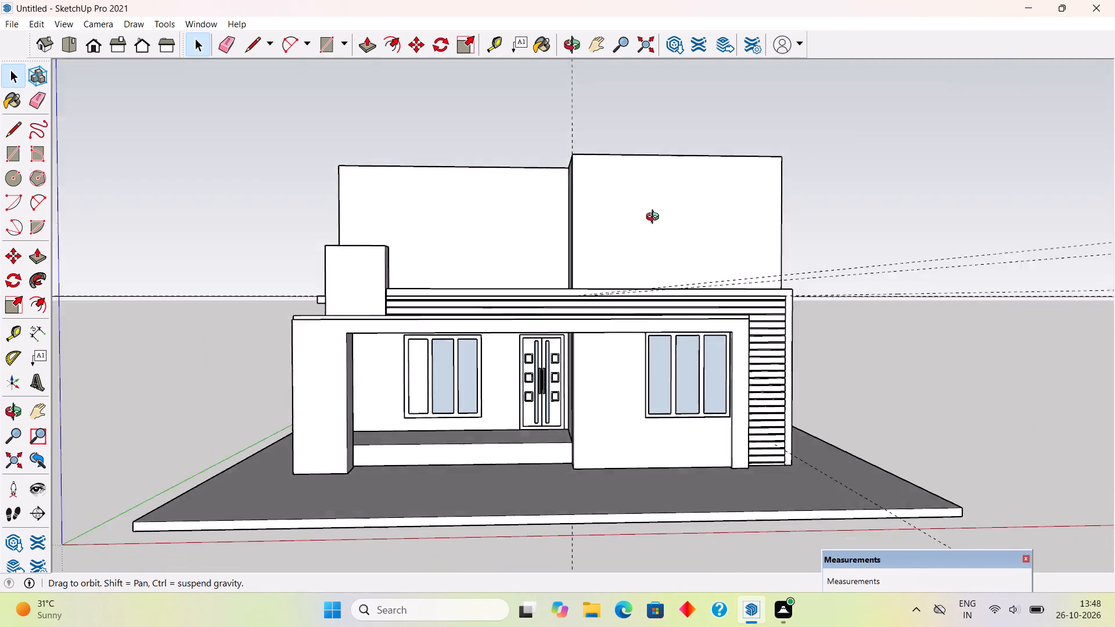
middle_click_drag(655, 218, 708, 350)
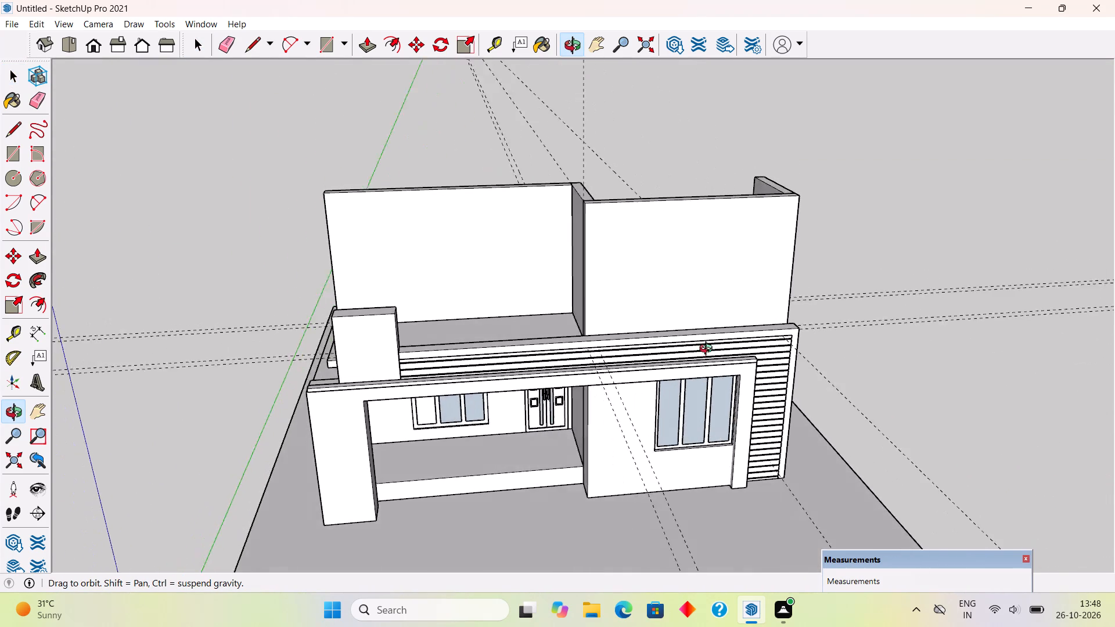
middle_click_drag(708, 350, 720, 341)
scroll(720, 340, "up", 2)
middle_click_drag(685, 262, 561, 202)
middle_click_drag(810, 224, 801, 218)
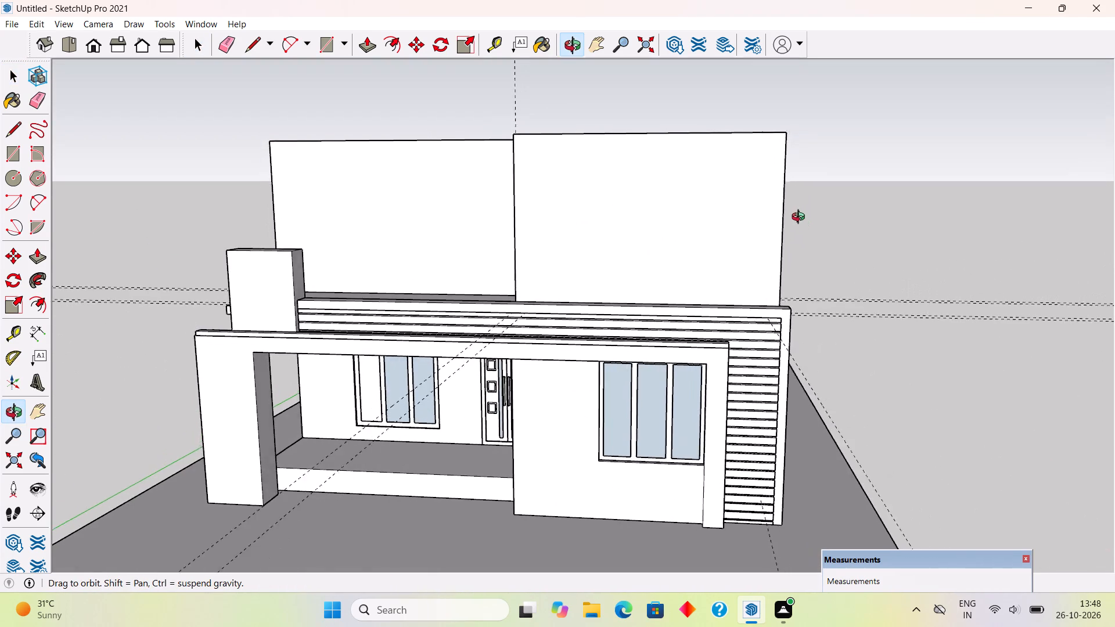
middle_click_drag(801, 218, 803, 180)
scroll(605, 322, "up", 2)
middle_click_drag(624, 331, 776, 342)
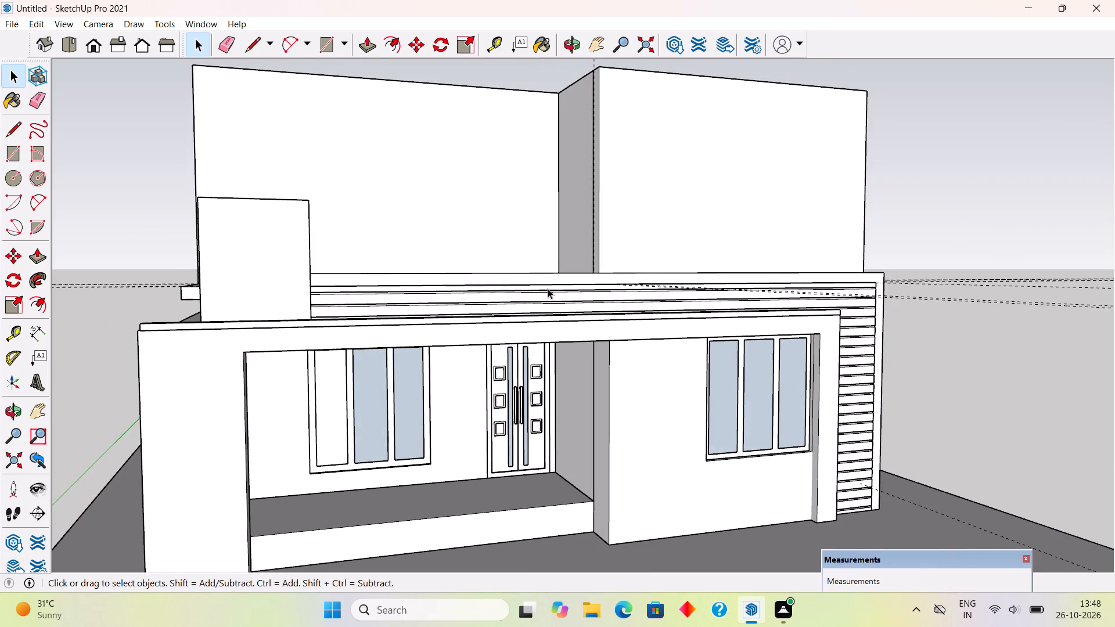
Examine the house and its upper-floor walls from the front corner, the side and above.
middle_click_drag(548, 289, 710, 311)
scroll(710, 311, "down", 1)
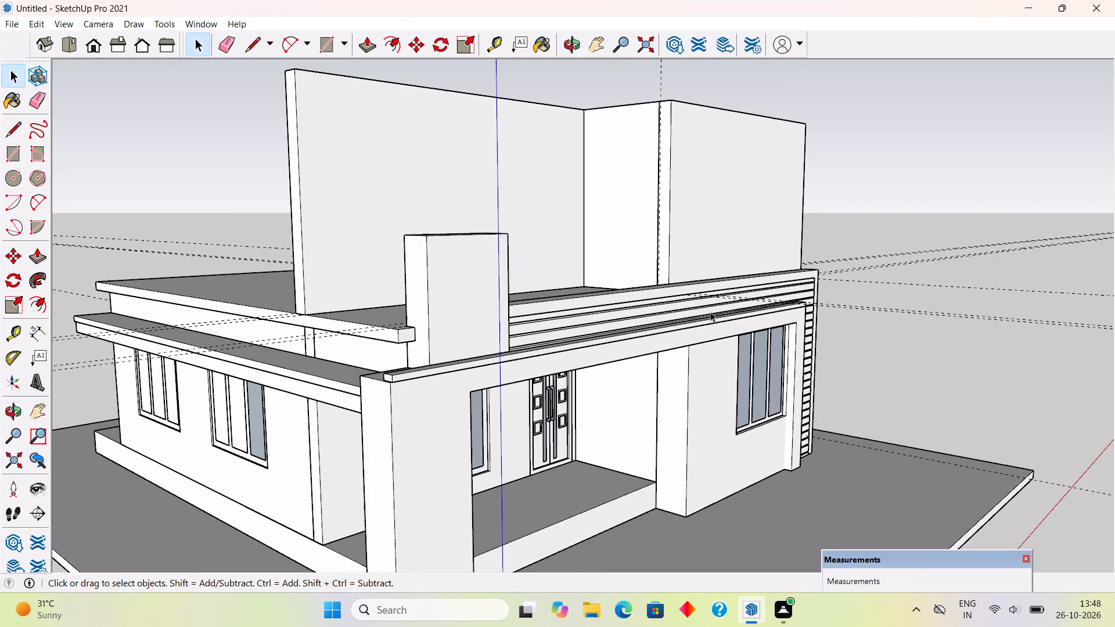
scroll(710, 312, "down", 2)
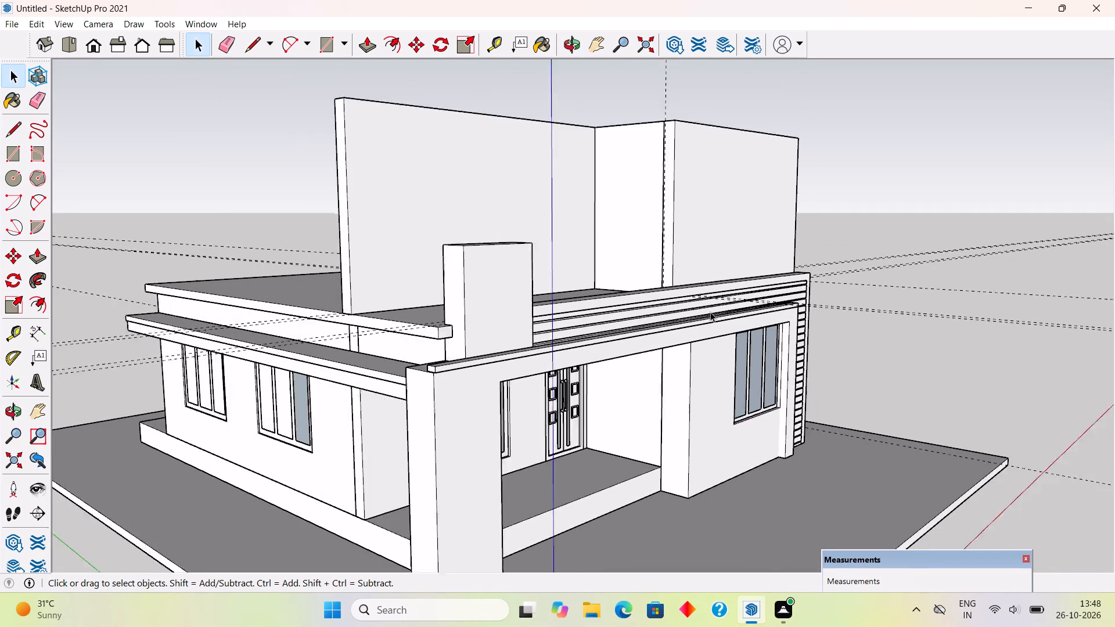
scroll(710, 312, "down", 2)
middle_click_drag(703, 303, 696, 271)
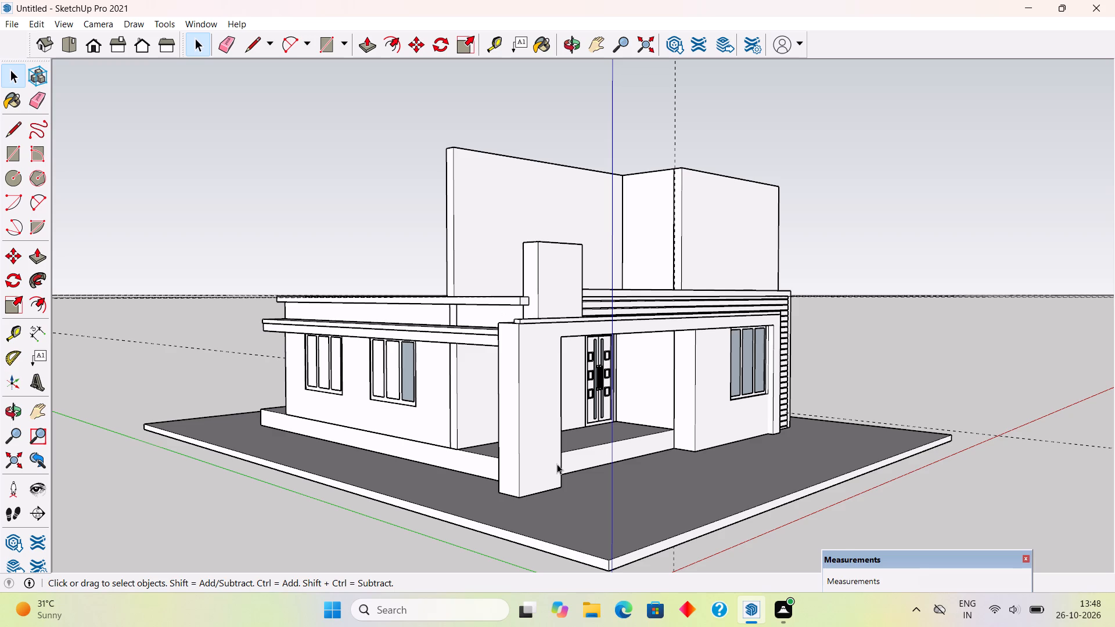
scroll(648, 475, "down", 3)
middle_click_drag(652, 408, 690, 504)
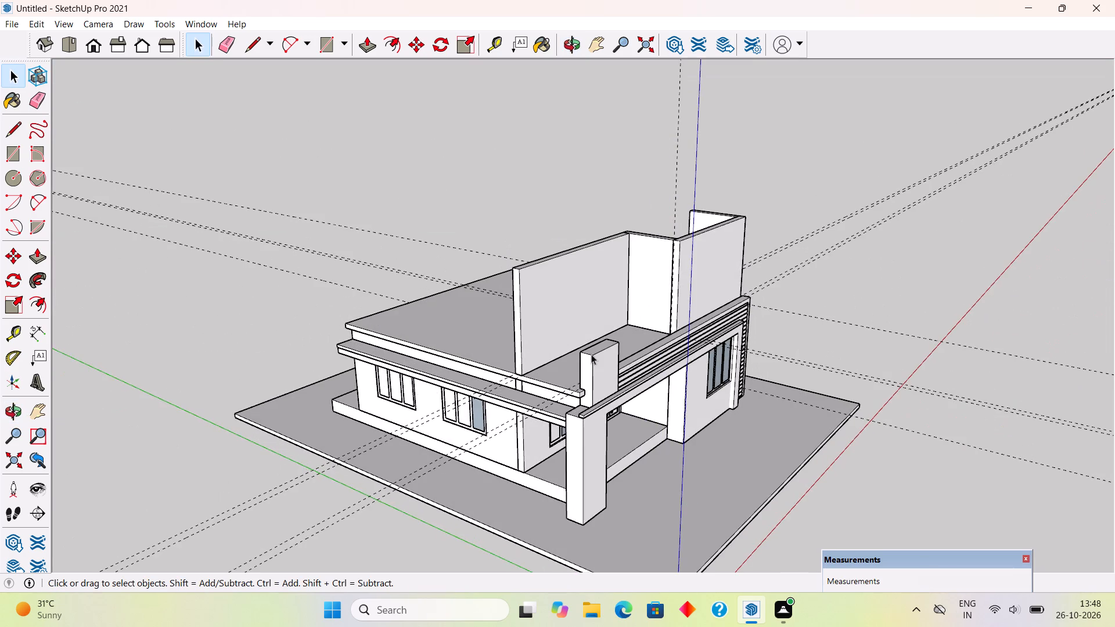
scroll(591, 353, "up", 3)
middle_click_drag(637, 399, 852, 510)
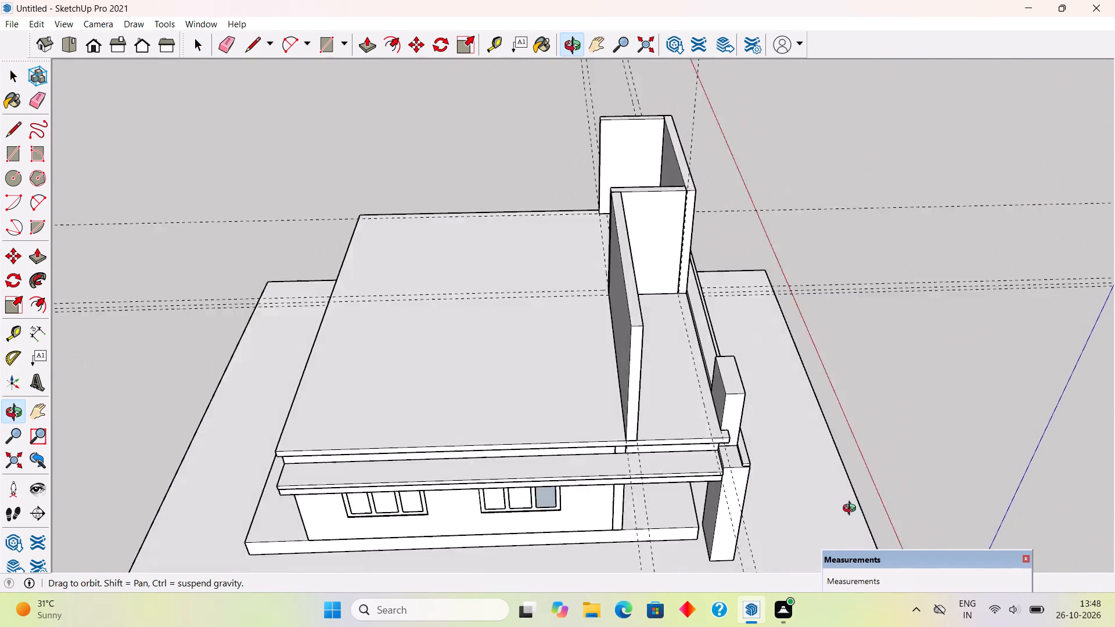
middle_click_drag(852, 510, 717, 477)
scroll(710, 463, "up", 2)
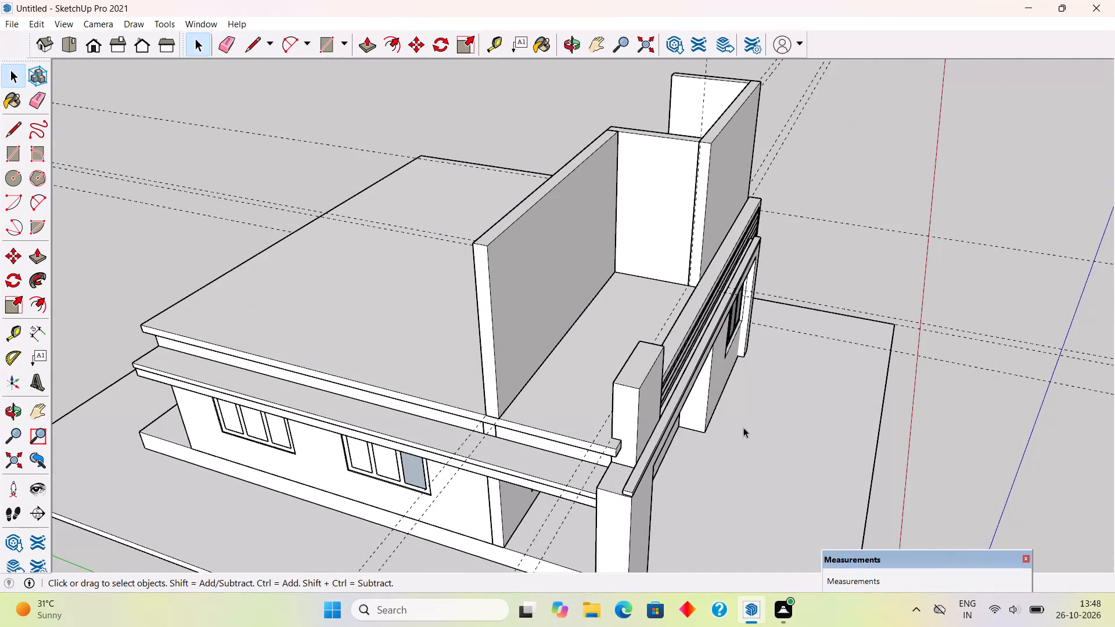
Place a guide 9" inside the roof slab's side edge, above the side elevation with two windows.
middle_click_drag(747, 421, 898, 496)
middle_click_drag(663, 432, 897, 434)
scroll(895, 432, "down", 3)
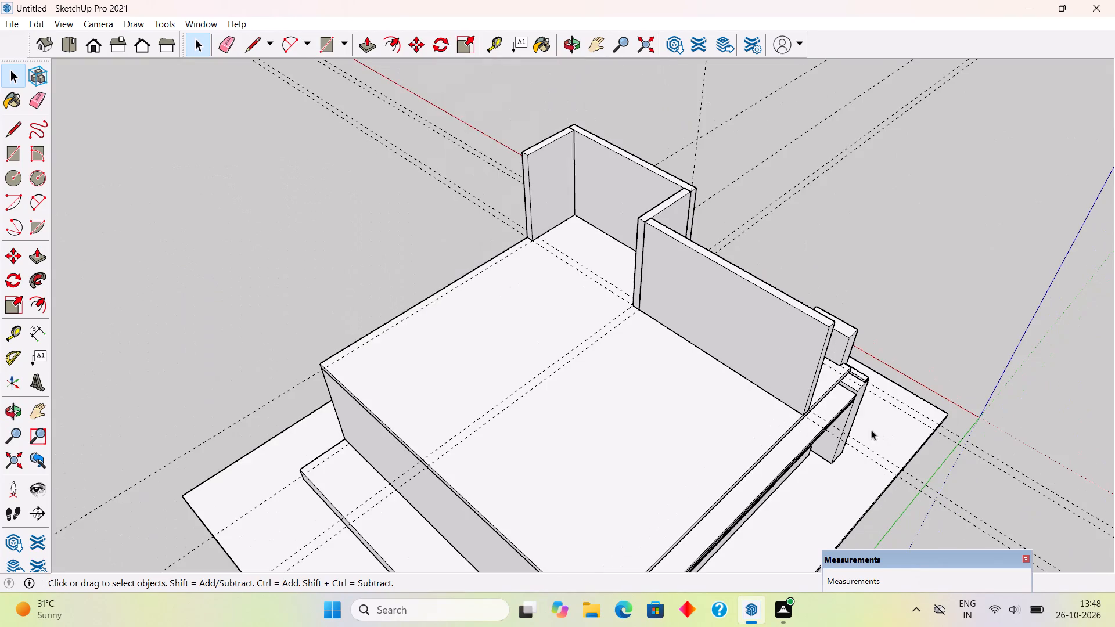
scroll(764, 390, "down", 3)
scroll(710, 529, "up", 6)
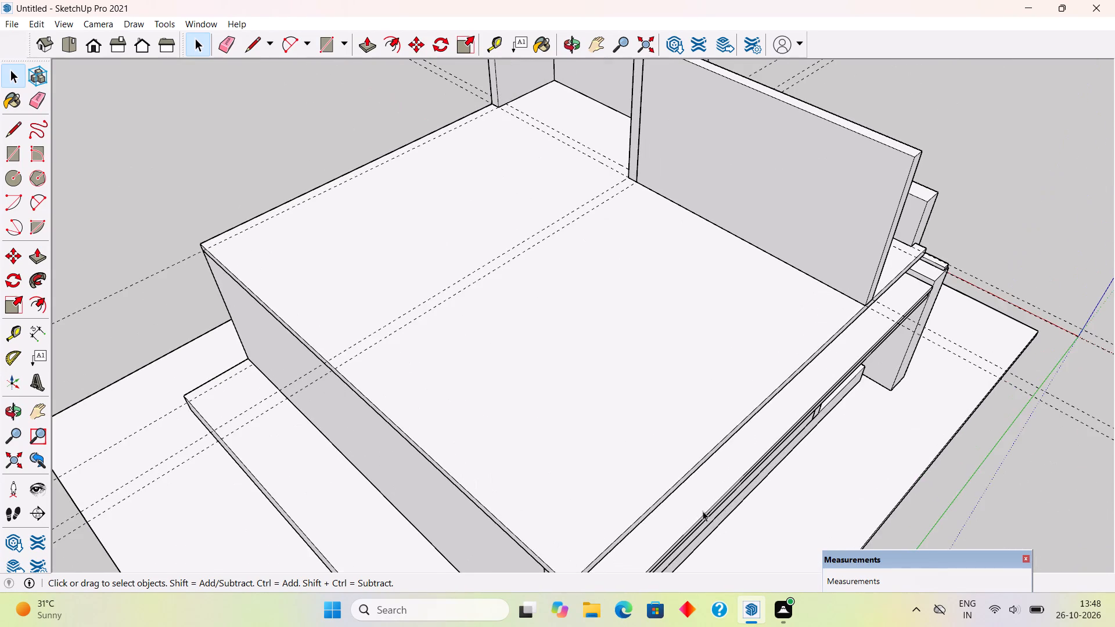
middle_click_drag(688, 496, 550, 474)
scroll(620, 496, "up", 2)
middle_click_drag(620, 500, 621, 511)
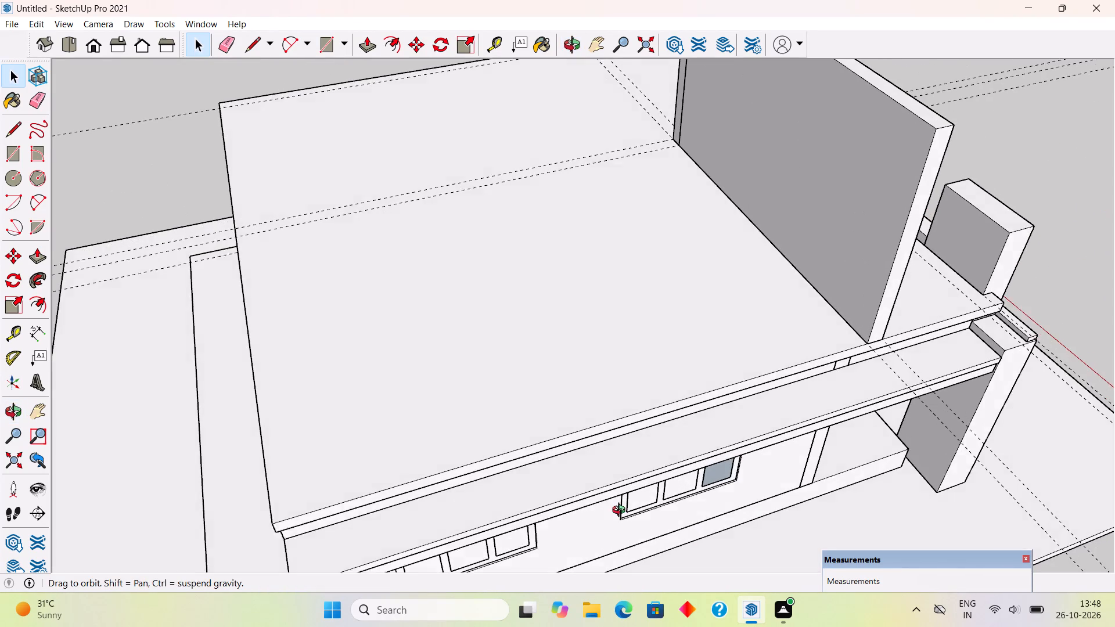
middle_click_drag(621, 511, 622, 514)
key("t")
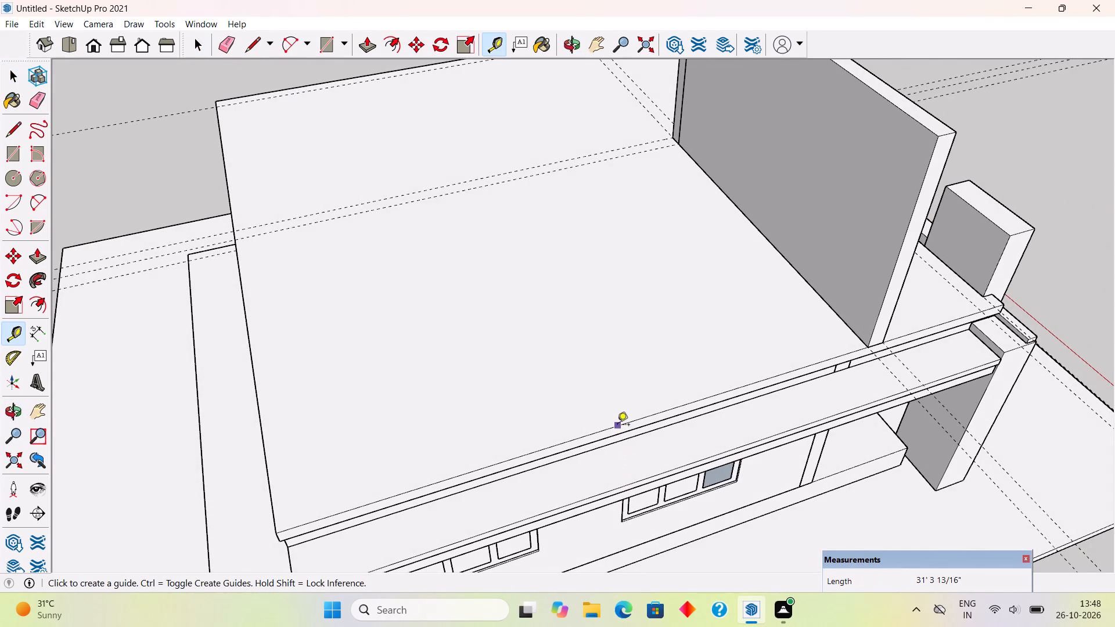
left_click(617, 426)
type("9\"")
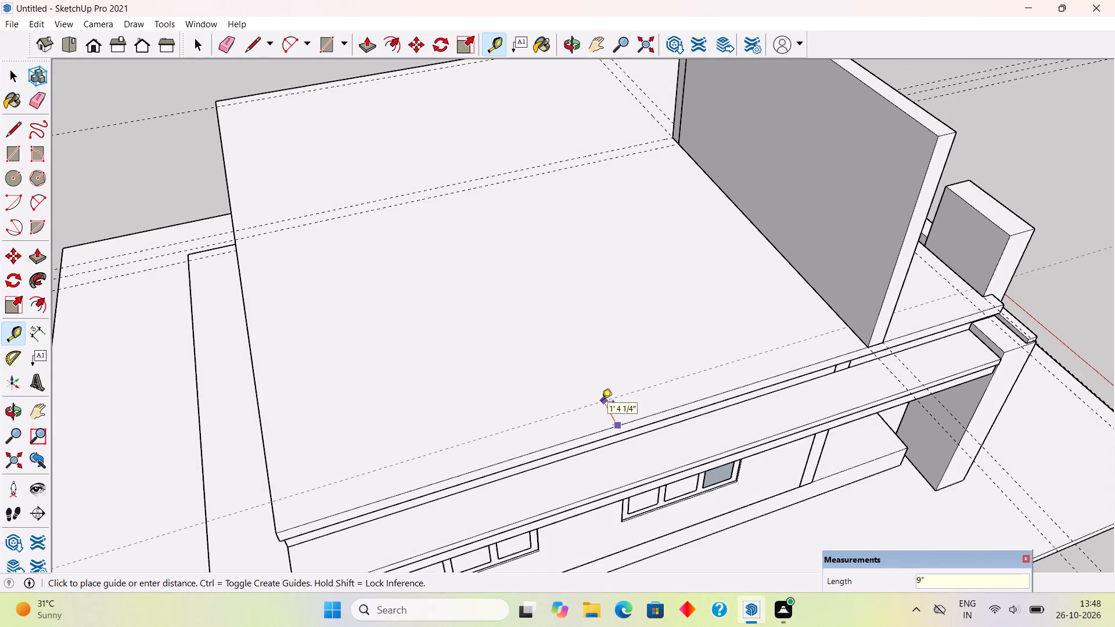
key("Return")
Draw a 24' 13/16" by 9" rectangle between that roof edge and the guide, and pull it up 10' as the upper side wall.
key("r")
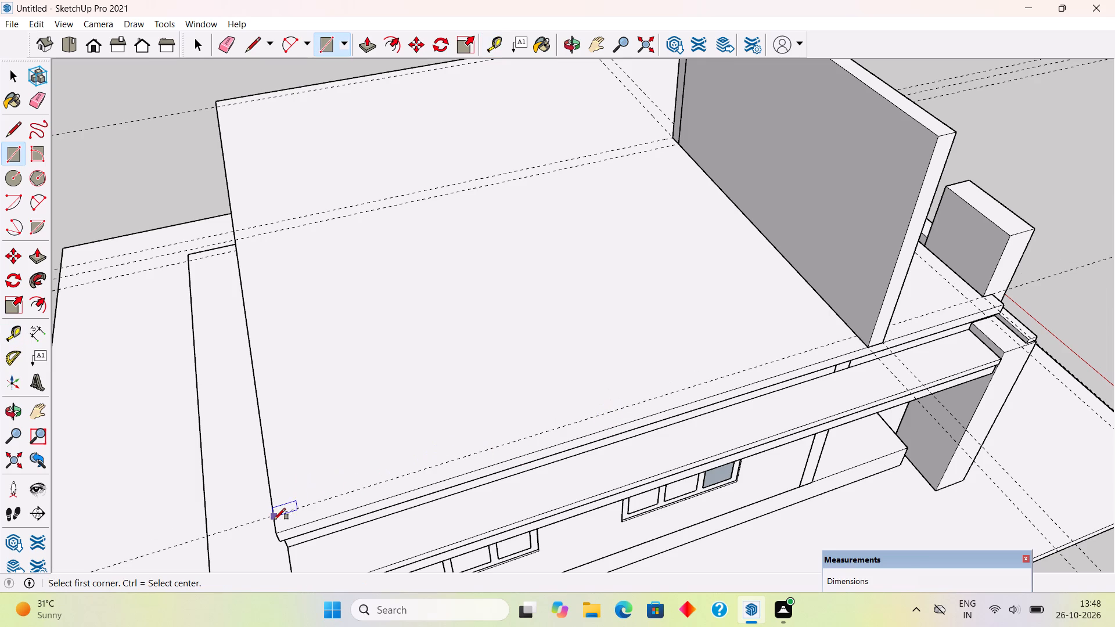
left_click(273, 517)
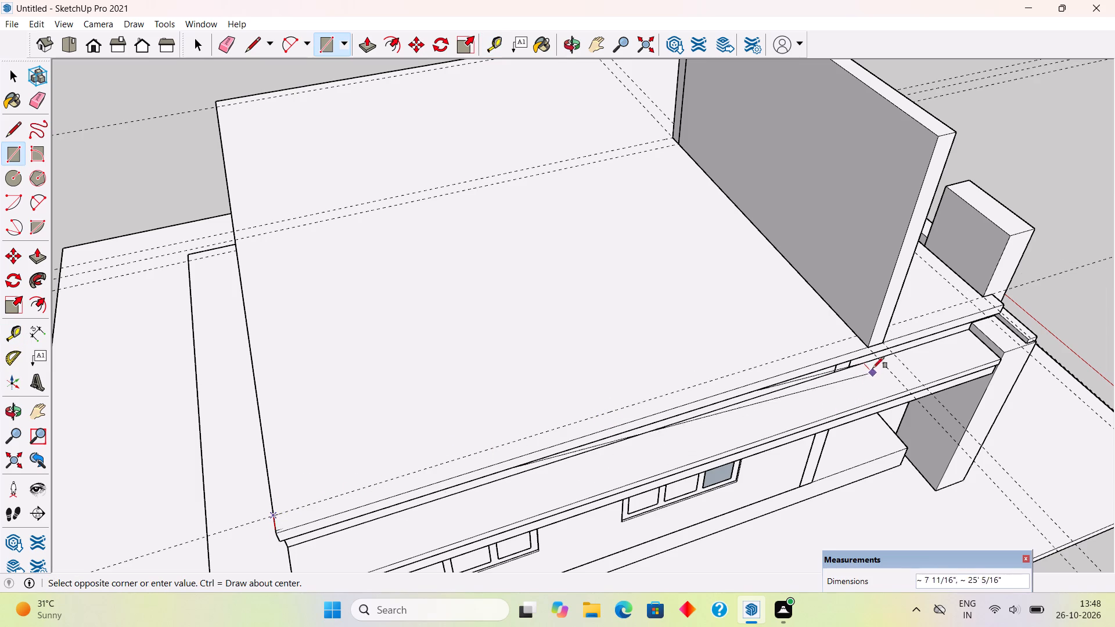
left_click(868, 348)
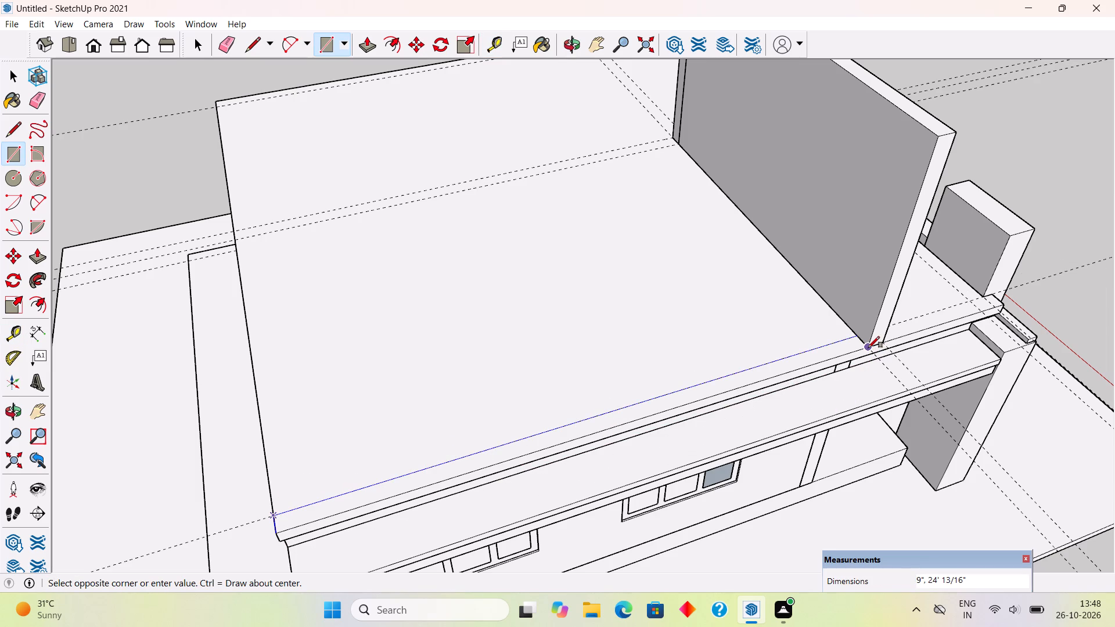
key("p")
left_click(863, 346)
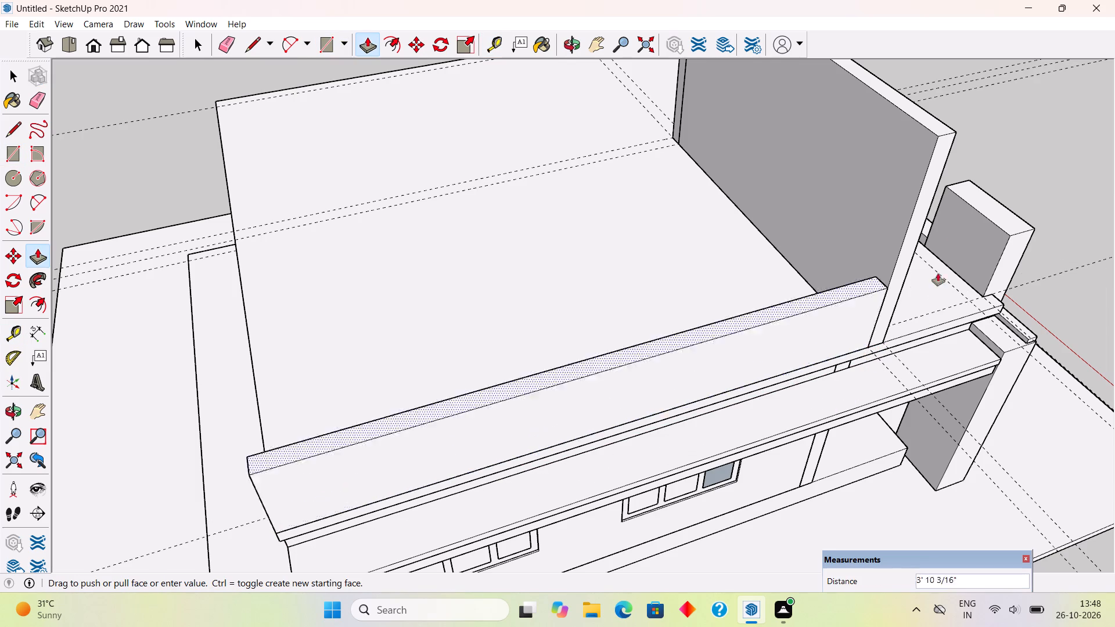
left_click(943, 133)
Group the upper side wall and clear the selection.
key("space")
left_click(864, 185)
double_click(864, 185)
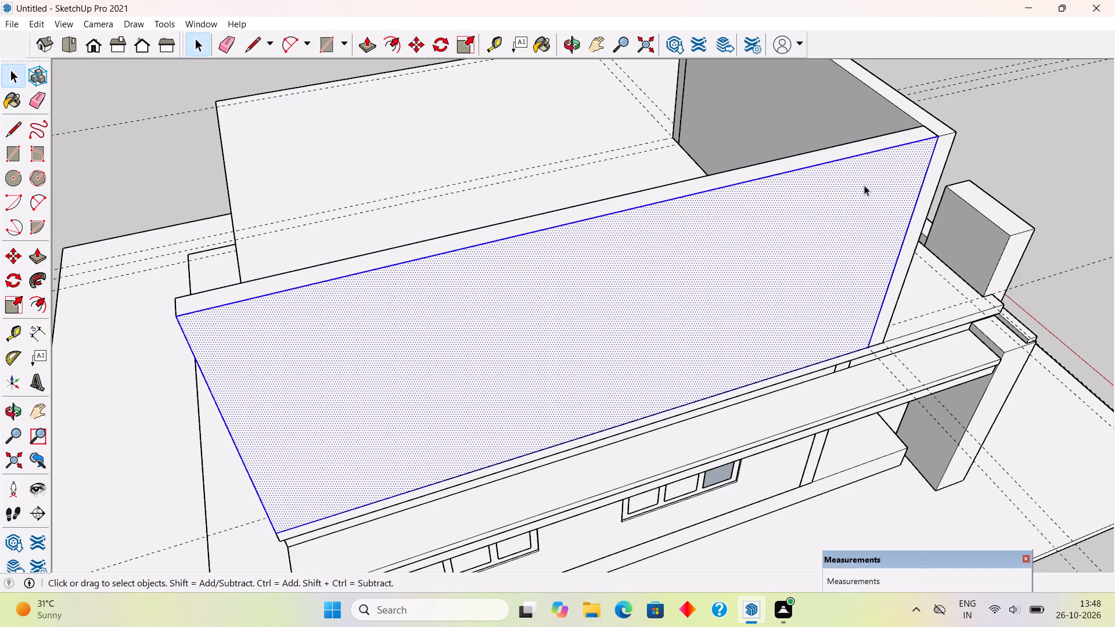
right_click(864, 185)
left_click(925, 308)
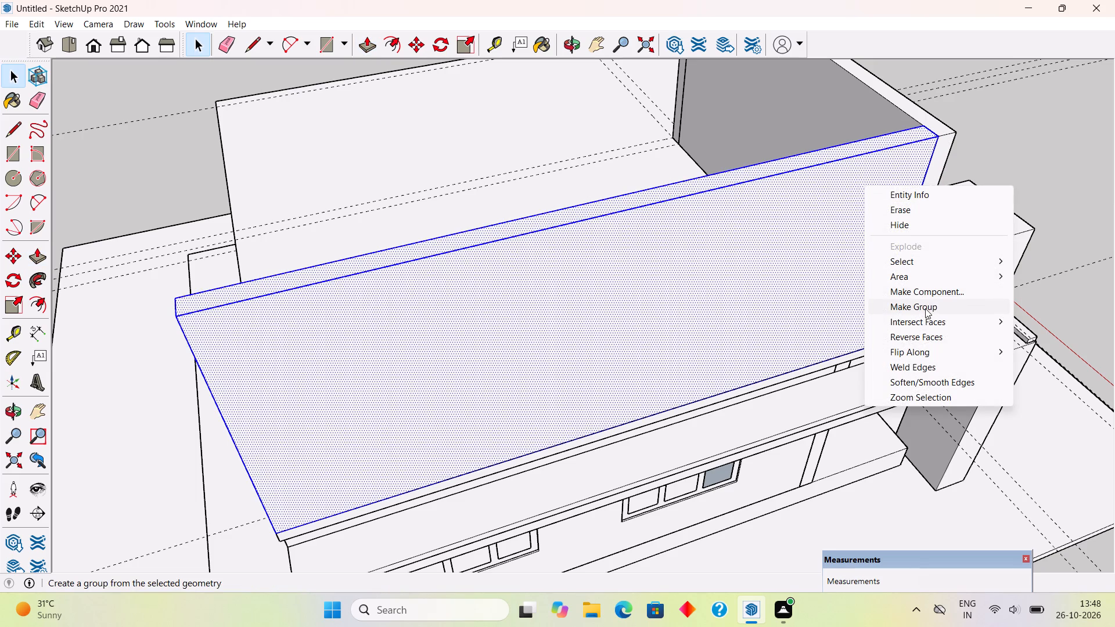
left_click(983, 166)
Examine the front and side elevations with the upper-floor walls in place.
middle_click_drag(982, 315, 527, 344)
scroll(527, 344, "down", 3)
scroll(618, 453, "down", 4)
middle_click_drag(838, 469, 724, 281)
middle_click_drag(783, 343, 780, 313)
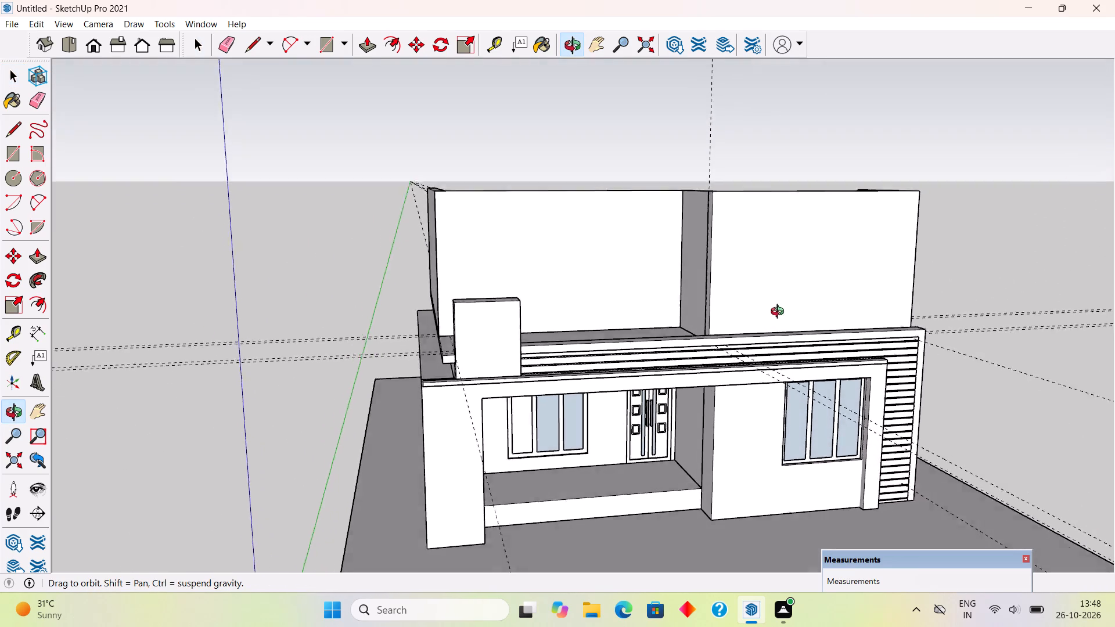
middle_click_drag(780, 313, 770, 303)
scroll(772, 303, "up", 1)
middle_click_drag(887, 358, 1084, 376)
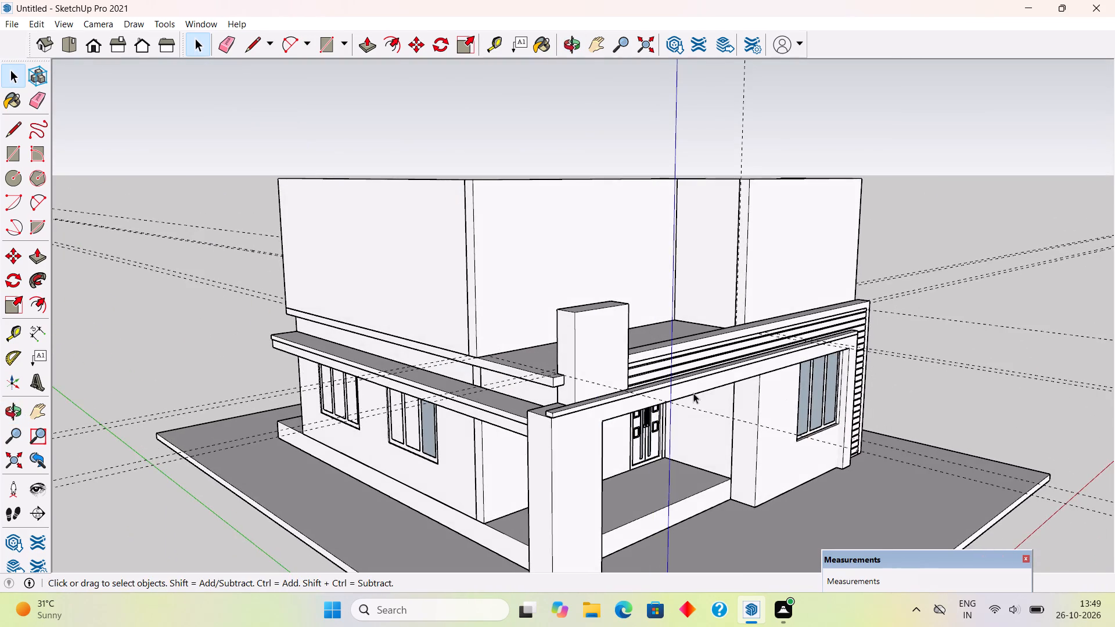
middle_click_drag(708, 393, 766, 400)
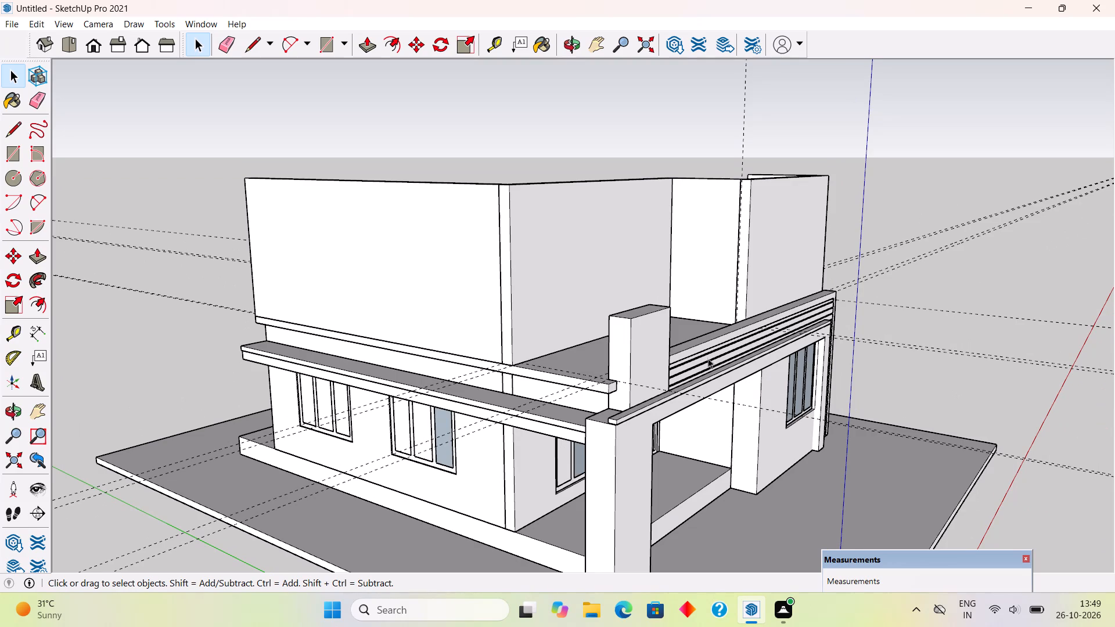
scroll(631, 320, "up", 2)
middle_click_drag(794, 280, 628, 220)
middle_click_drag(632, 238, 641, 308)
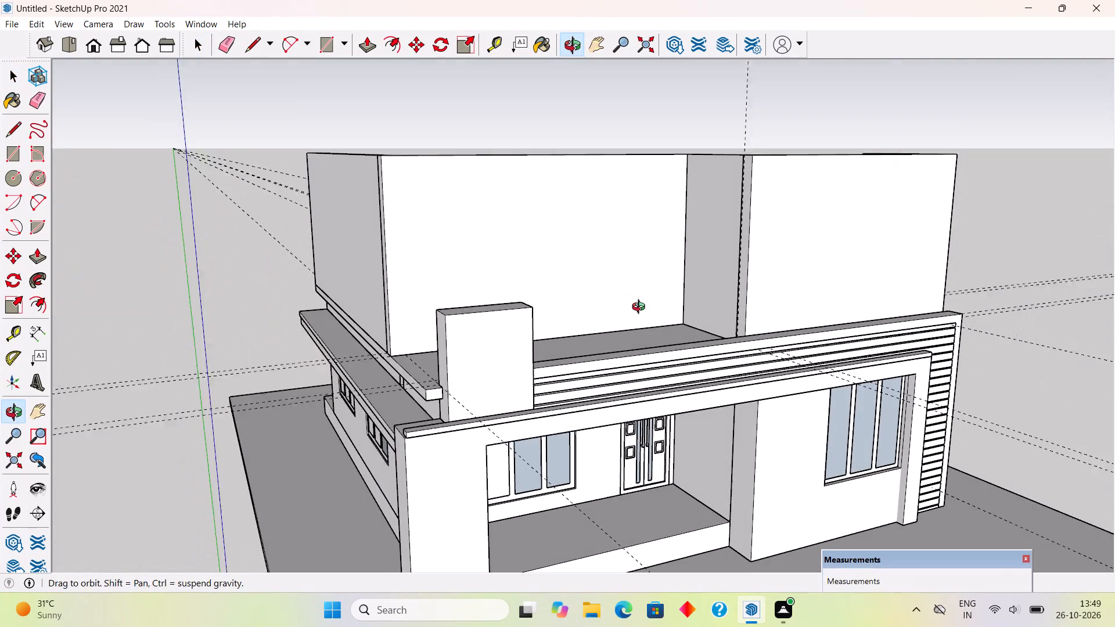
middle_click_drag(641, 308, 643, 312)
Delete all guides from the model.
left_click(35, 18)
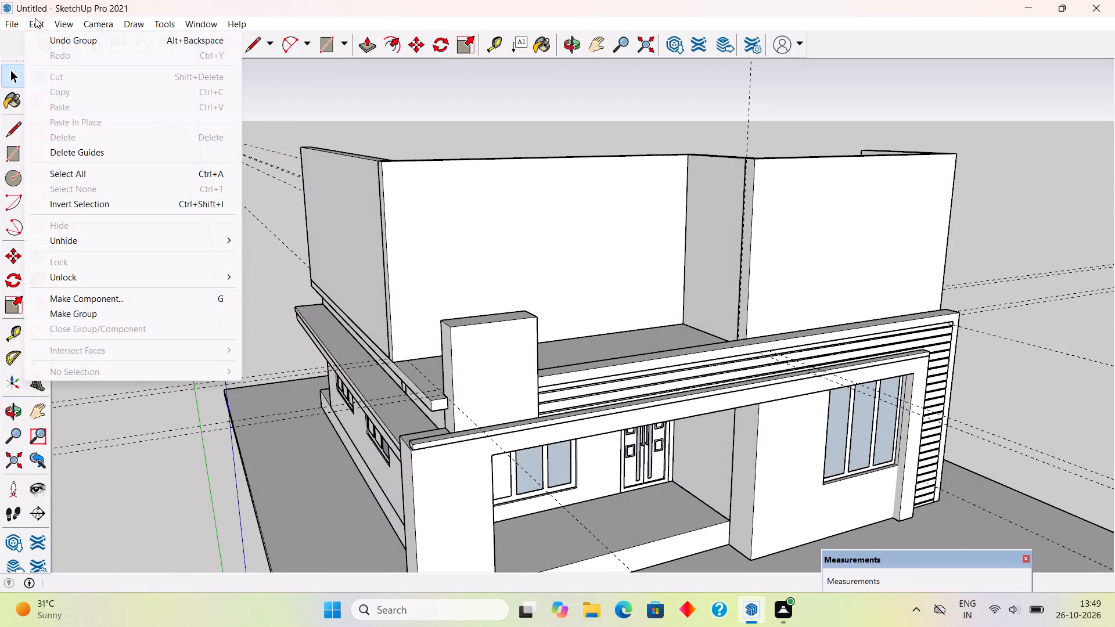
left_click(96, 153)
Place a guide on the open terrace 9" inside the roof slab's front edge, behind the slatted band.
middle_click_drag(715, 223, 606, 170)
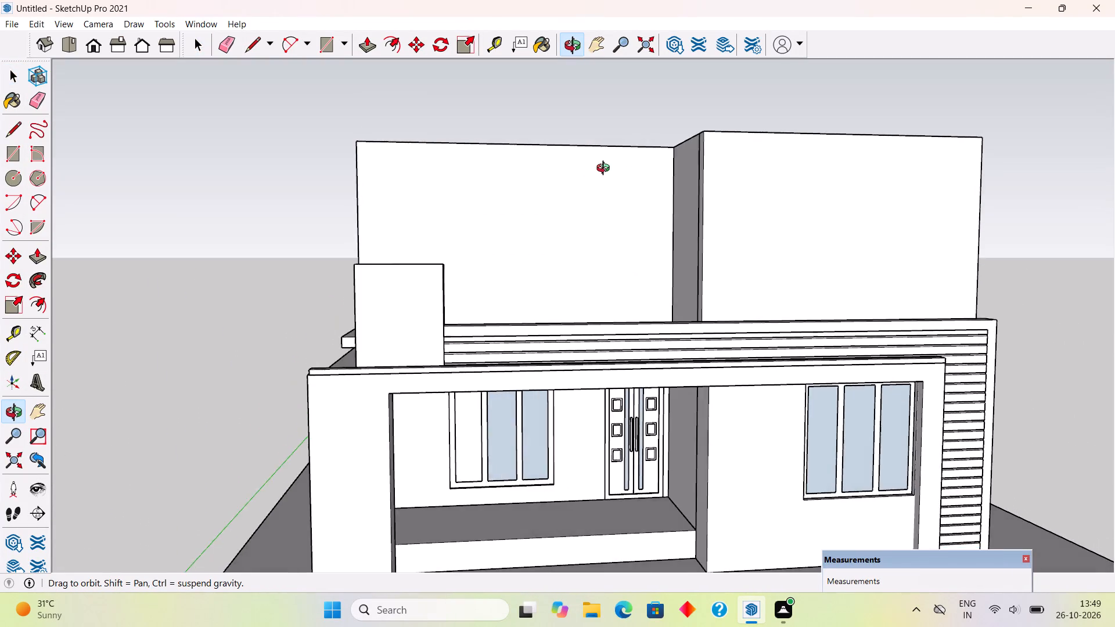
middle_click_drag(606, 170, 639, 265)
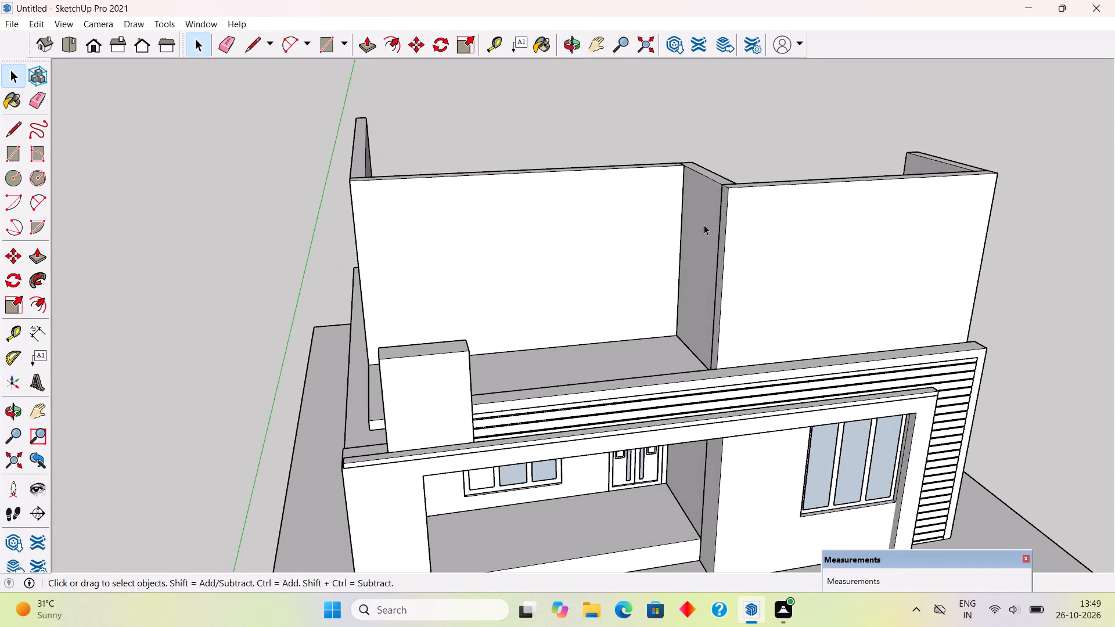
middle_click_drag(669, 406, 1114, 499)
scroll(815, 388, "up", 5)
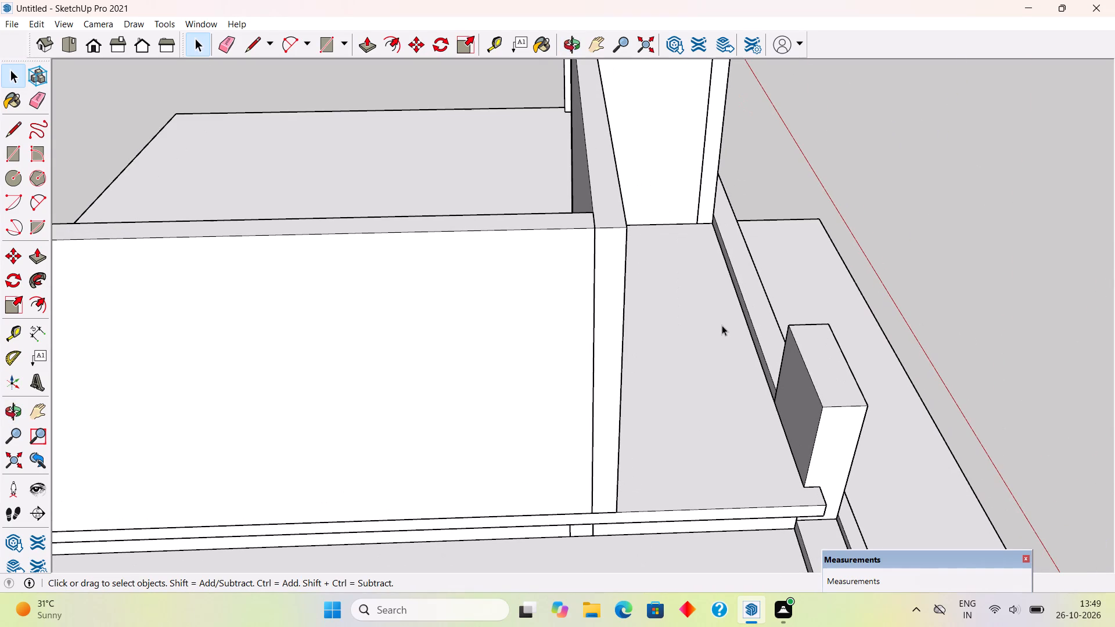
scroll(722, 325, "up", 3)
key("t")
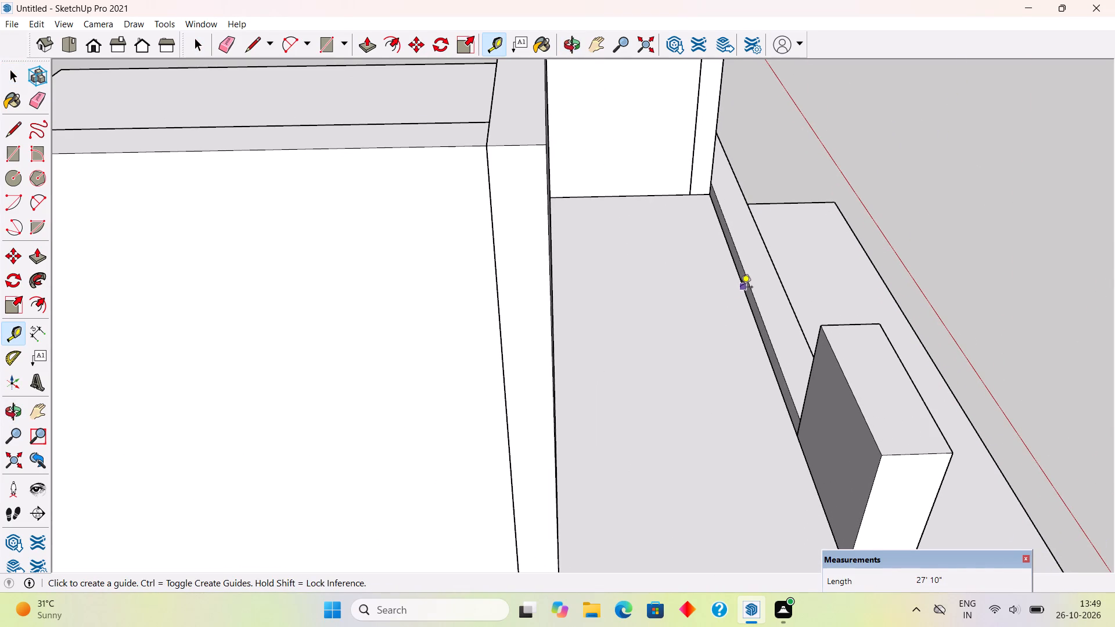
left_click(740, 288)
type("9\"")
key("Return")
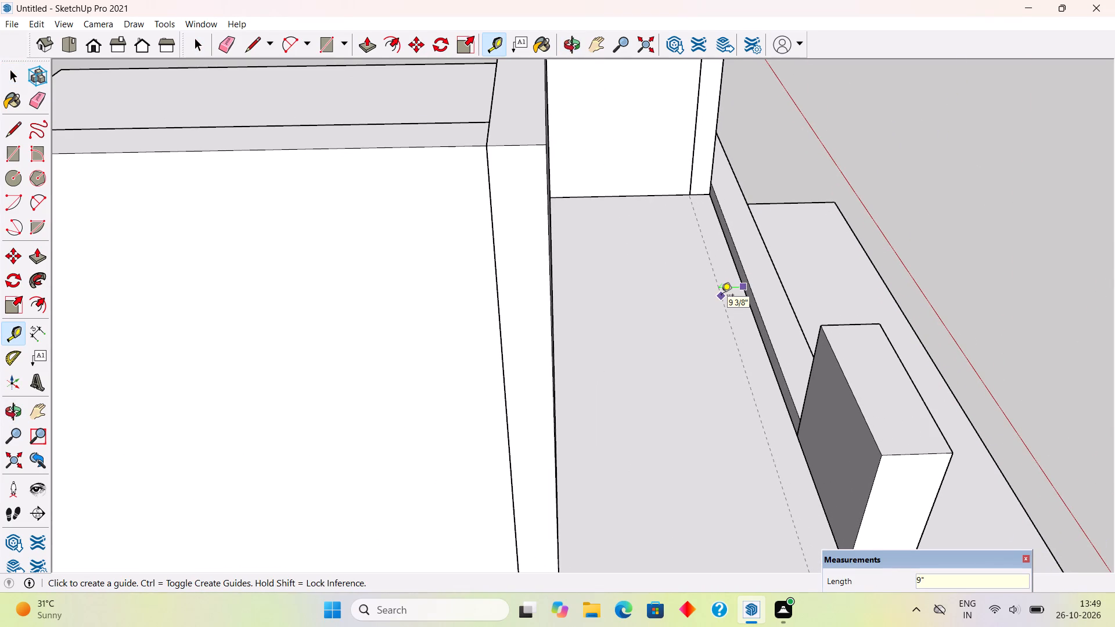
Draw a 16'10" by 9" rectangle along the terrace's front edge, from the upper front wall's end to the slab corner beside the raised pillar.
key("r")
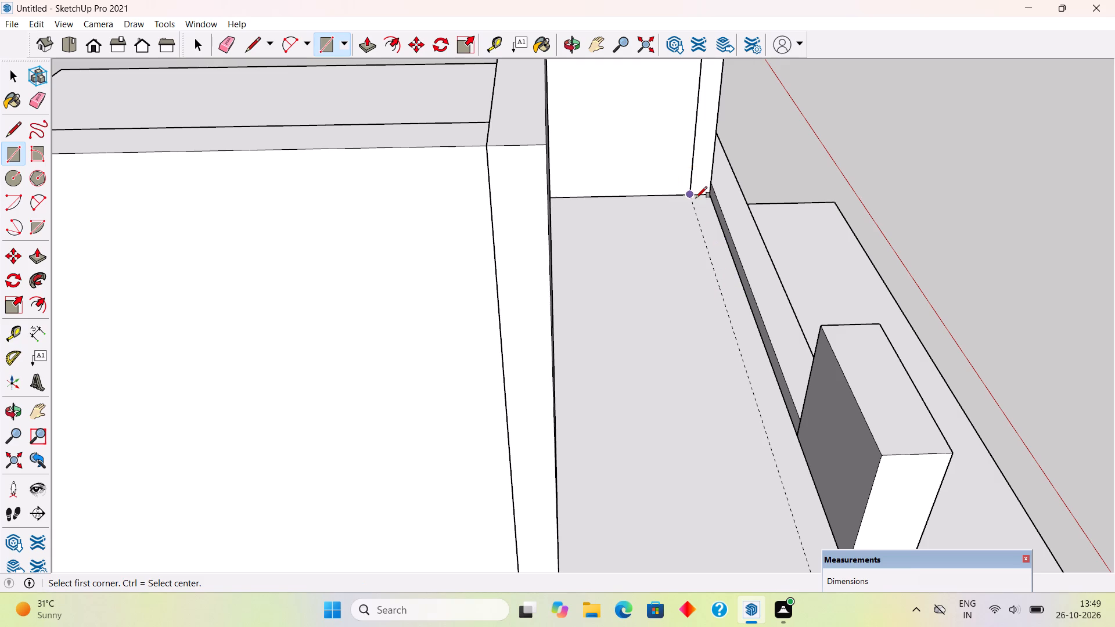
left_click(690, 192)
scroll(732, 270, "down", 4)
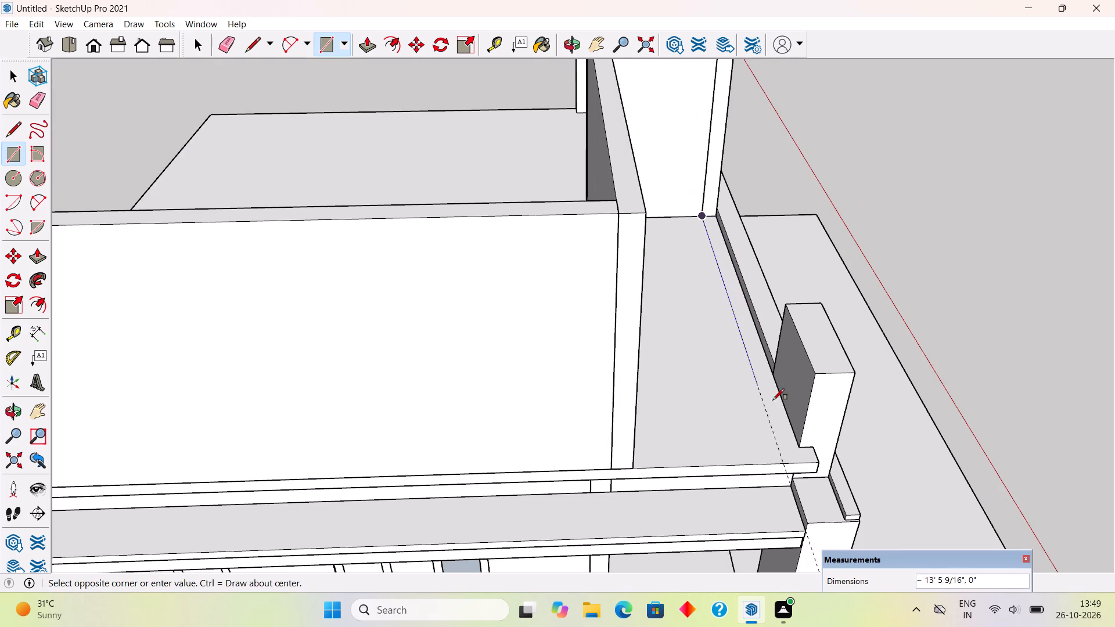
scroll(805, 445, "up", 5)
left_click(794, 444)
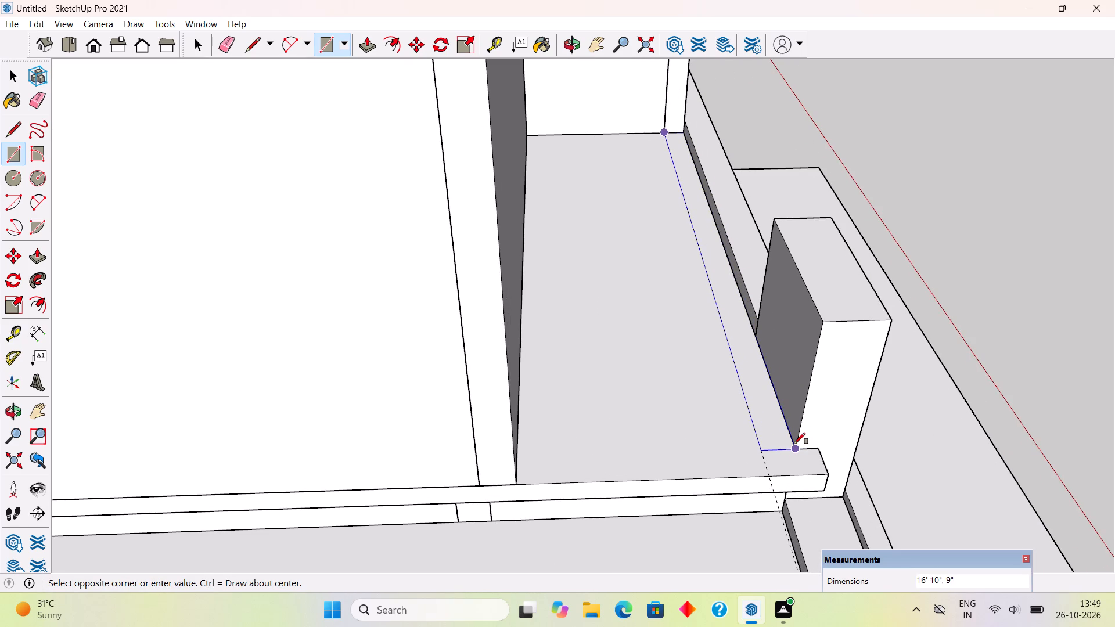
Pull the 16'10" by 9" rectangle up 1' to form a low terrace parapet.
key("p")
left_click(786, 433)
type("1'")
key("Return")
Group the terrace parapet and clear the selection.
key("space")
triple_click(786, 410)
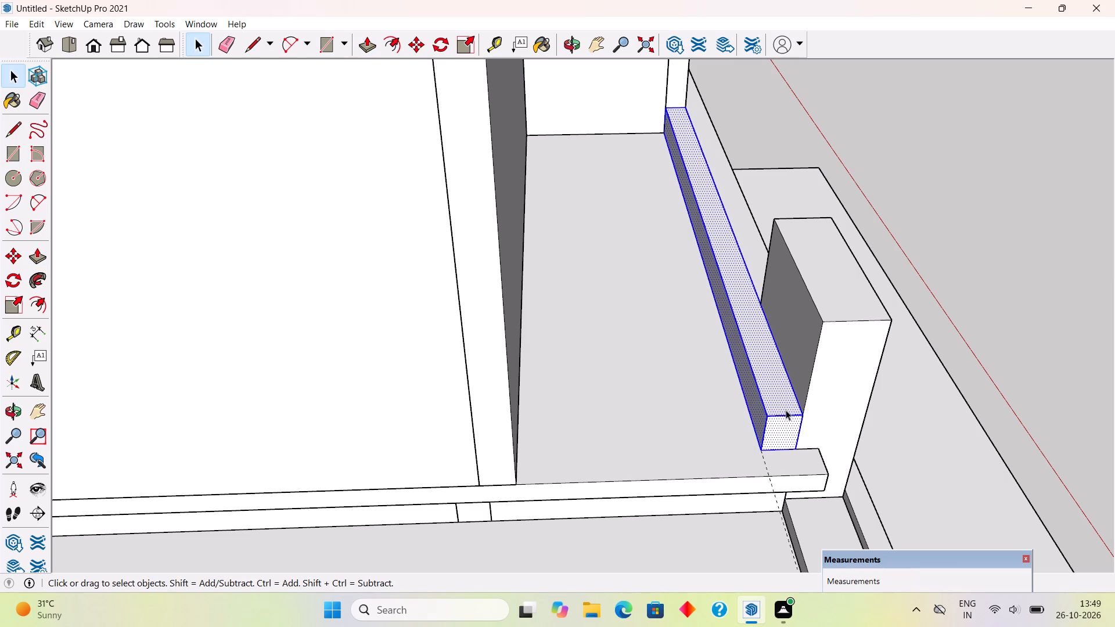
right_click(786, 410)
left_click(829, 316)
left_click(1016, 265)
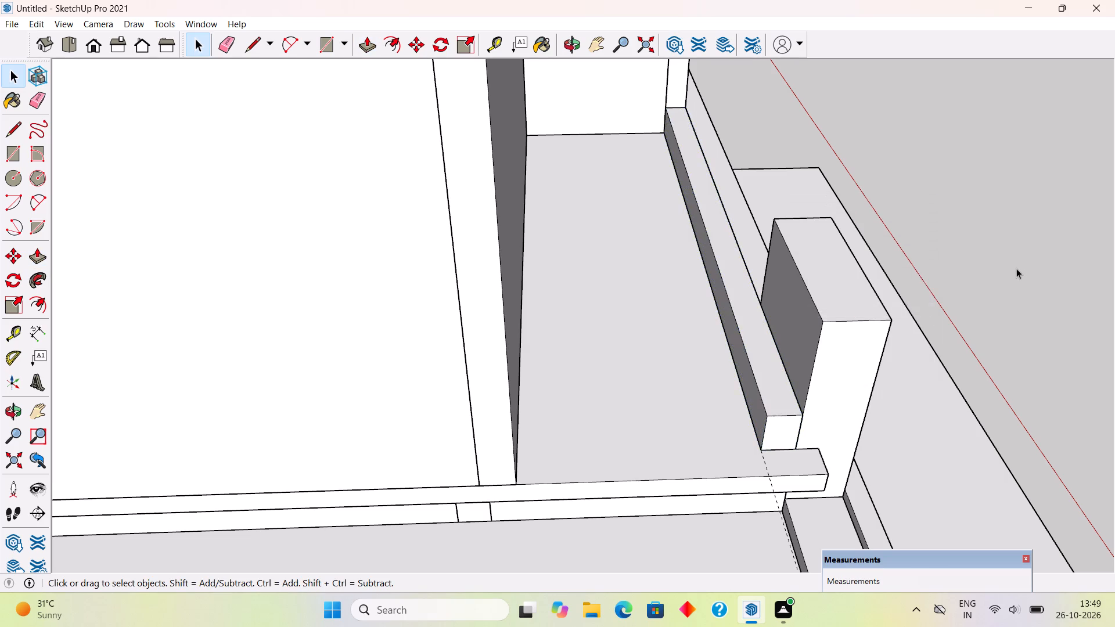
Examine the front elevation with the terrace parapet and upper-floor walls.
middle_click_drag(1082, 394, 595, 219)
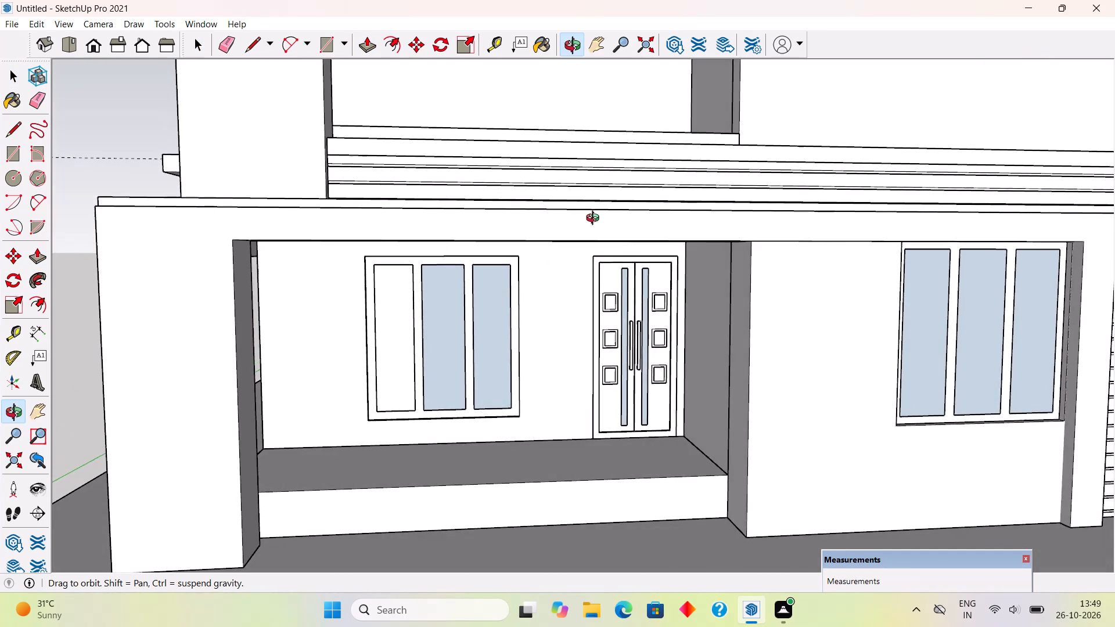
middle_click_drag(595, 219, 600, 250)
scroll(606, 262, "down", 12)
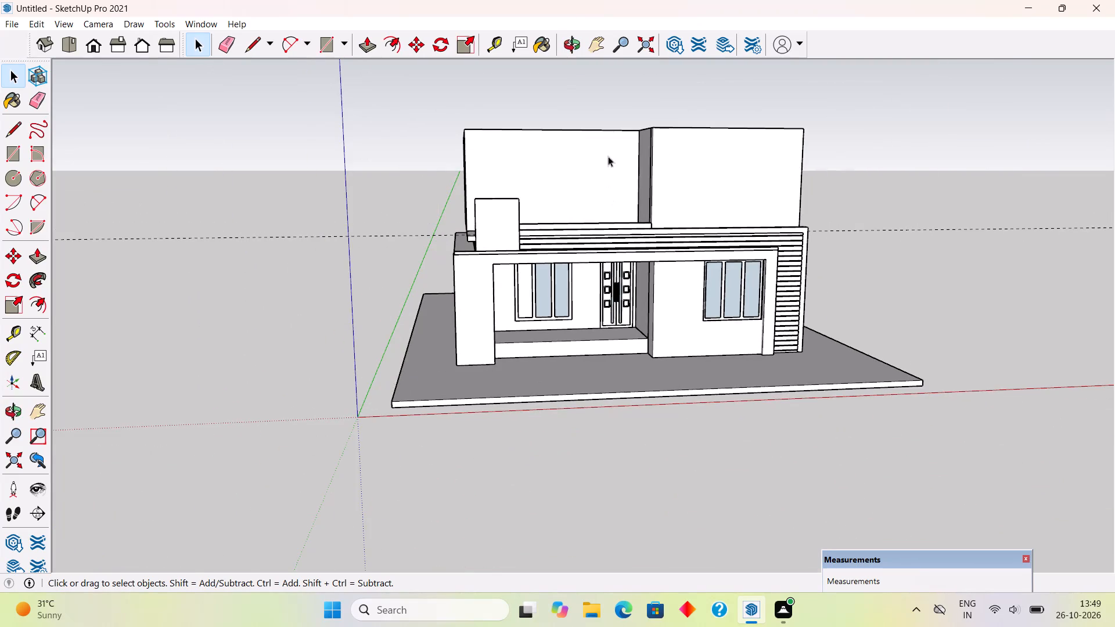
scroll(607, 119, "up", 7)
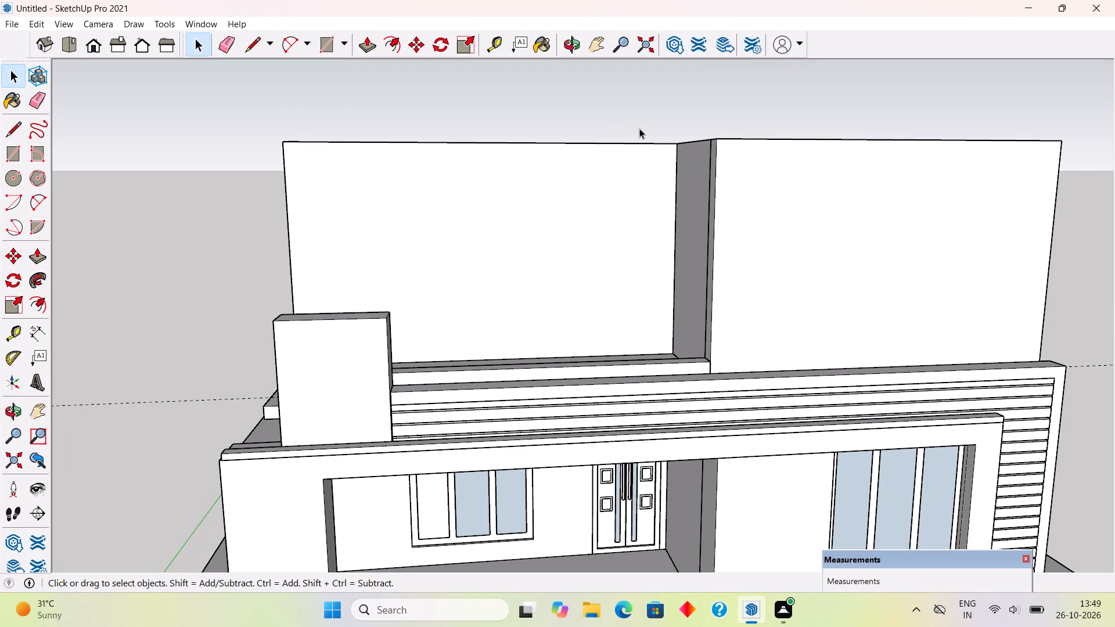
Place a vertical guide 6" in from the terrace-side edge of the projecting upper front wall.
scroll(638, 170, "down", 3)
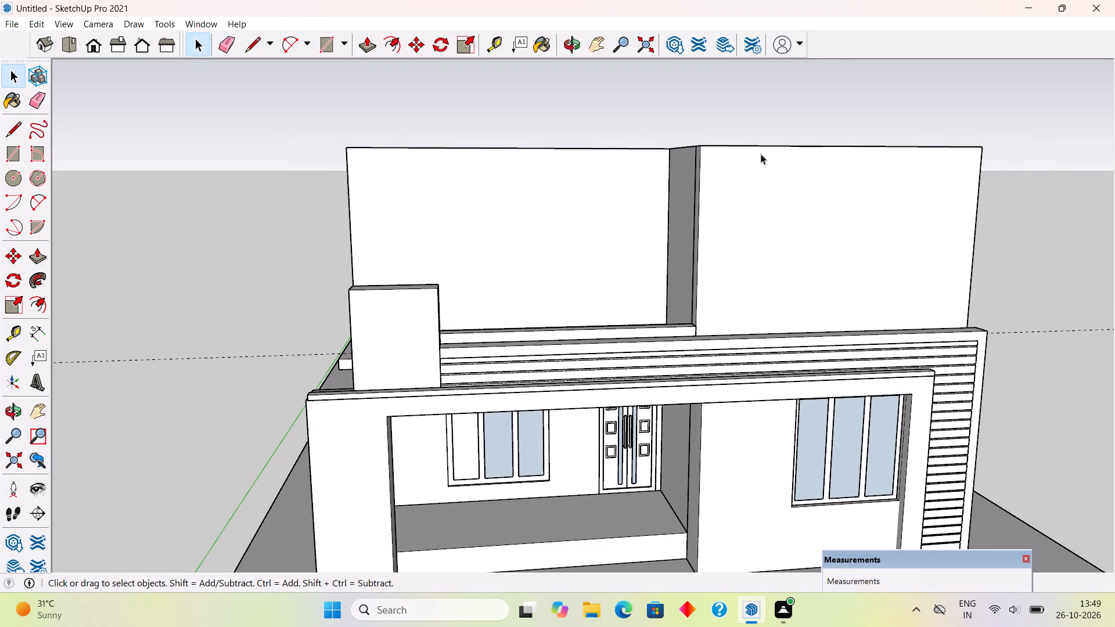
middle_click_drag(815, 215, 753, 187)
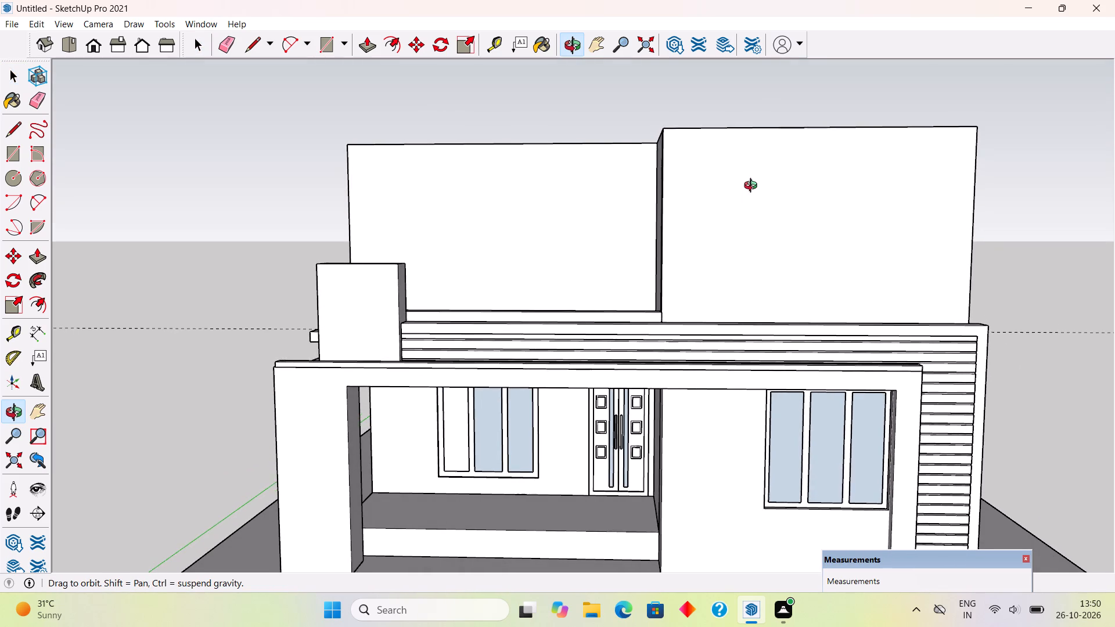
middle_click_drag(753, 187, 756, 189)
middle_click_drag(764, 224, 832, 324)
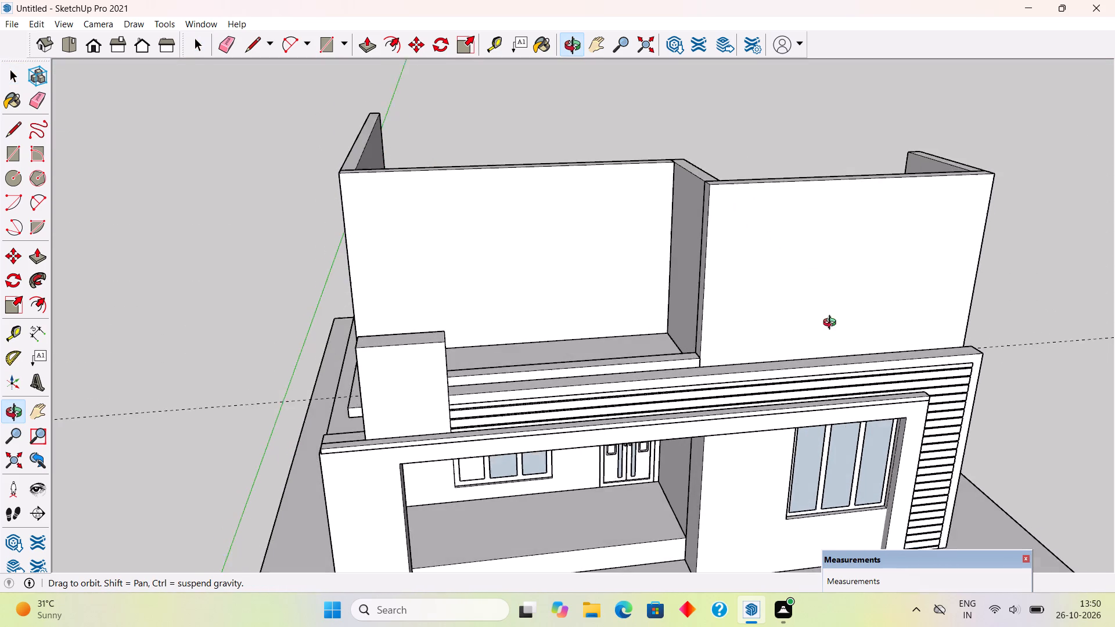
middle_click_drag(832, 324, 777, 289)
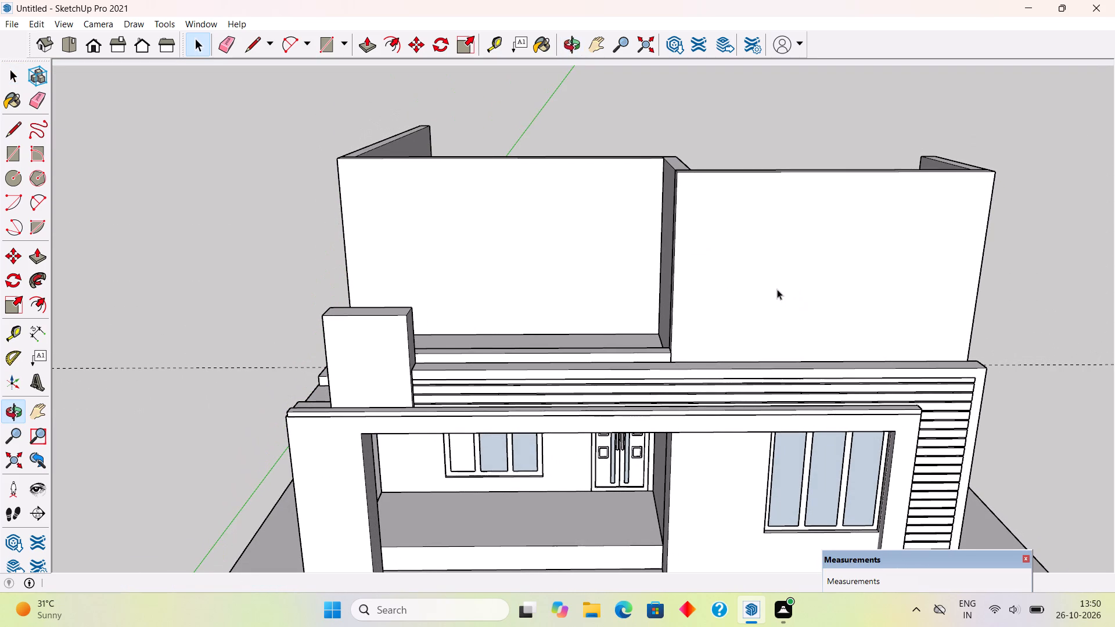
scroll(922, 322, "up", 2)
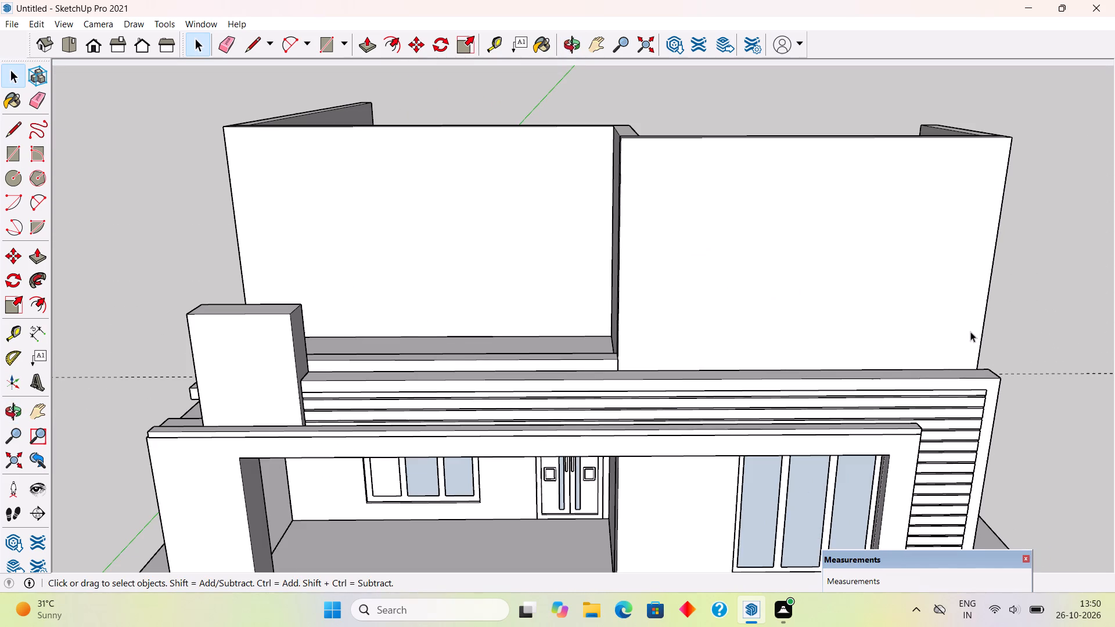
key("t")
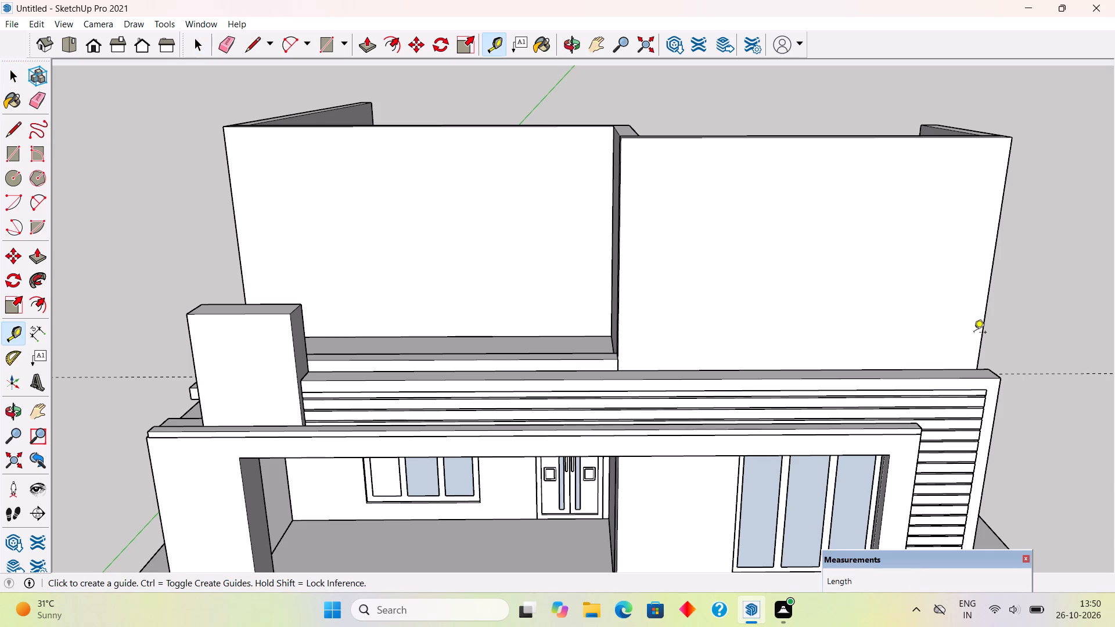
left_click(621, 323)
type("6\"")
key("Return")
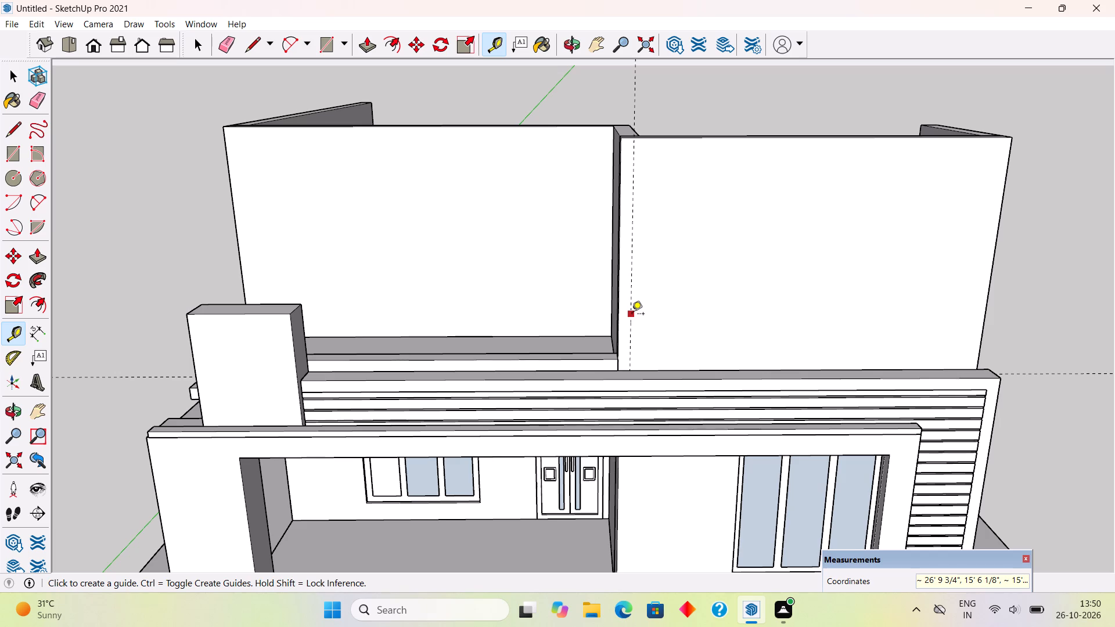
left_click(992, 283)
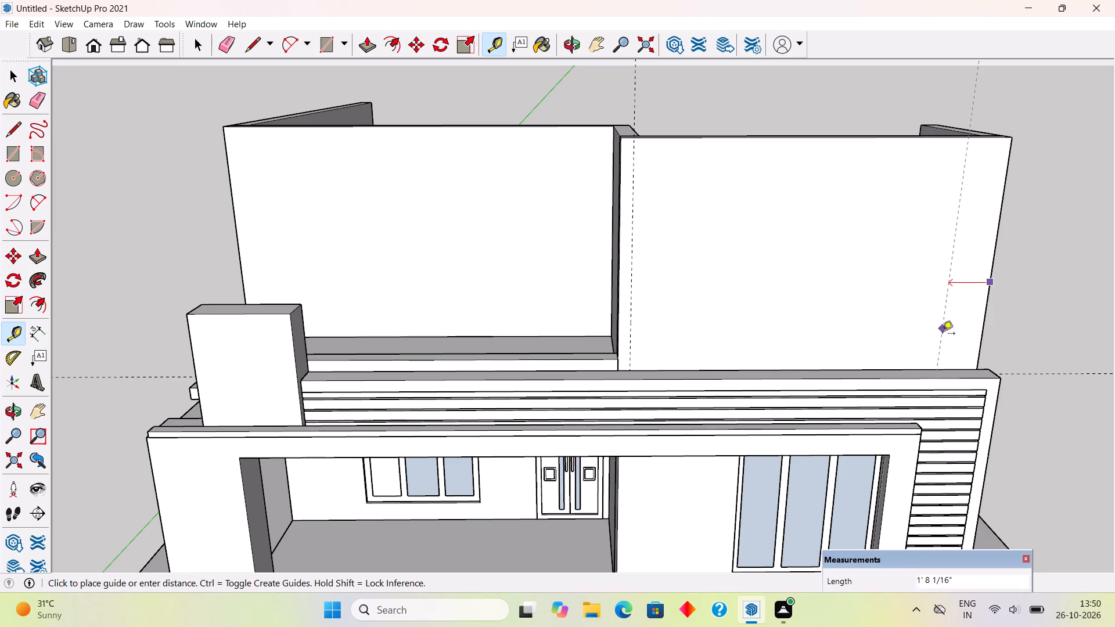
key("space")
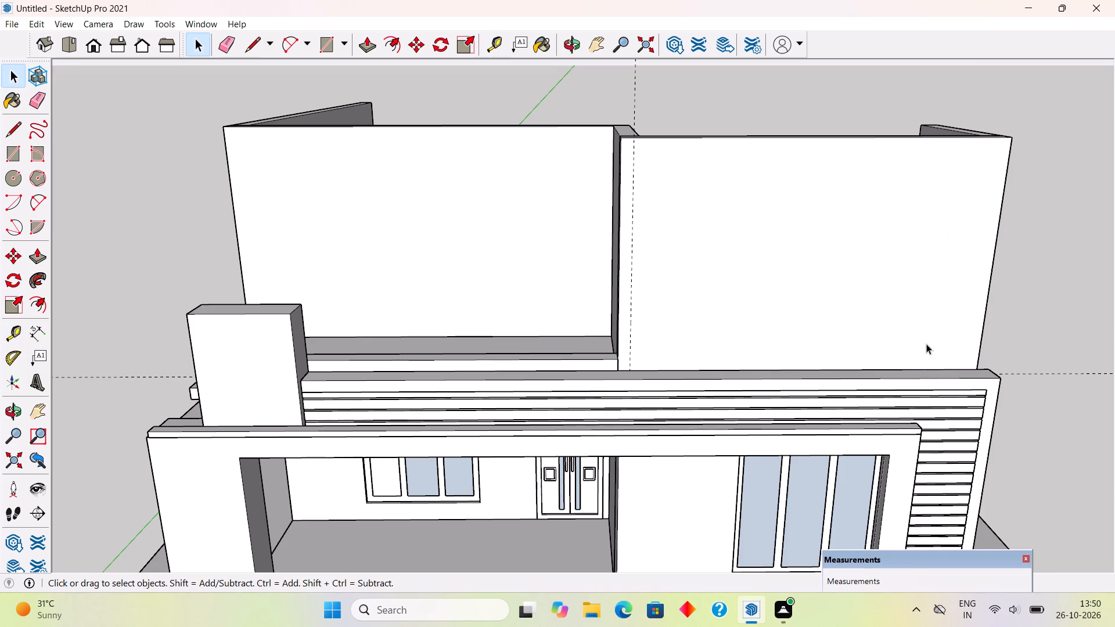
Measure the ground-floor front wall's width from the porch-side corner to the inner edge of the frame post by the slatted wall.
middle_click_drag(969, 427, 969, 263)
scroll(1027, 416, "up", 4)
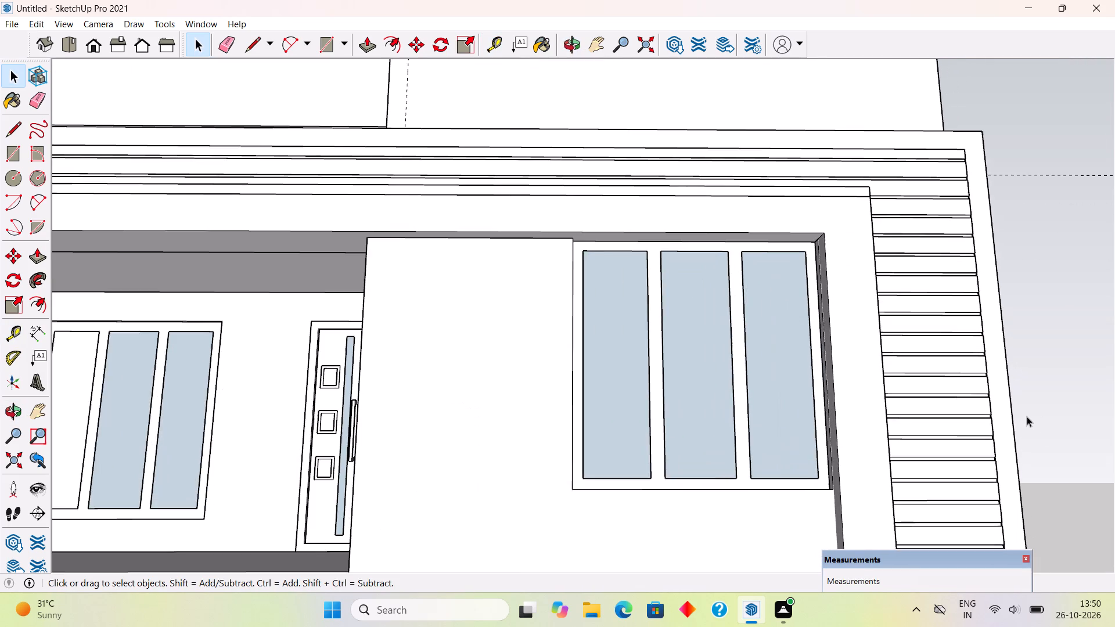
middle_click_drag(966, 426, 558, 532)
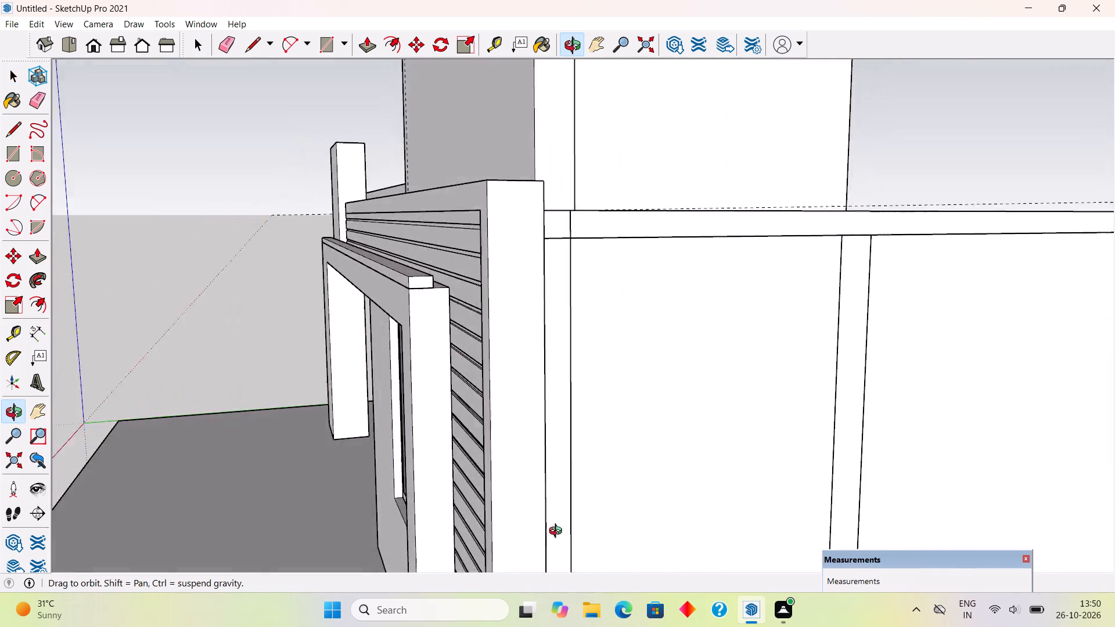
middle_click_drag(558, 532, 944, 459)
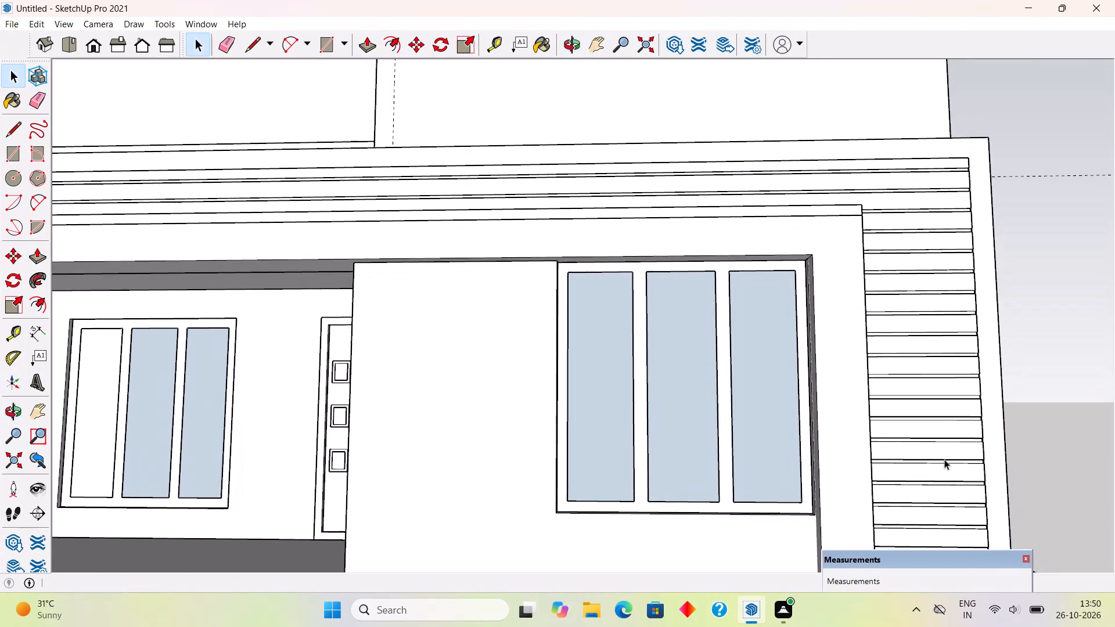
scroll(944, 459, "down", 3)
middle_click_drag(704, 421, 755, 446)
scroll(755, 446, "up", 1)
scroll(788, 427, "down", 9)
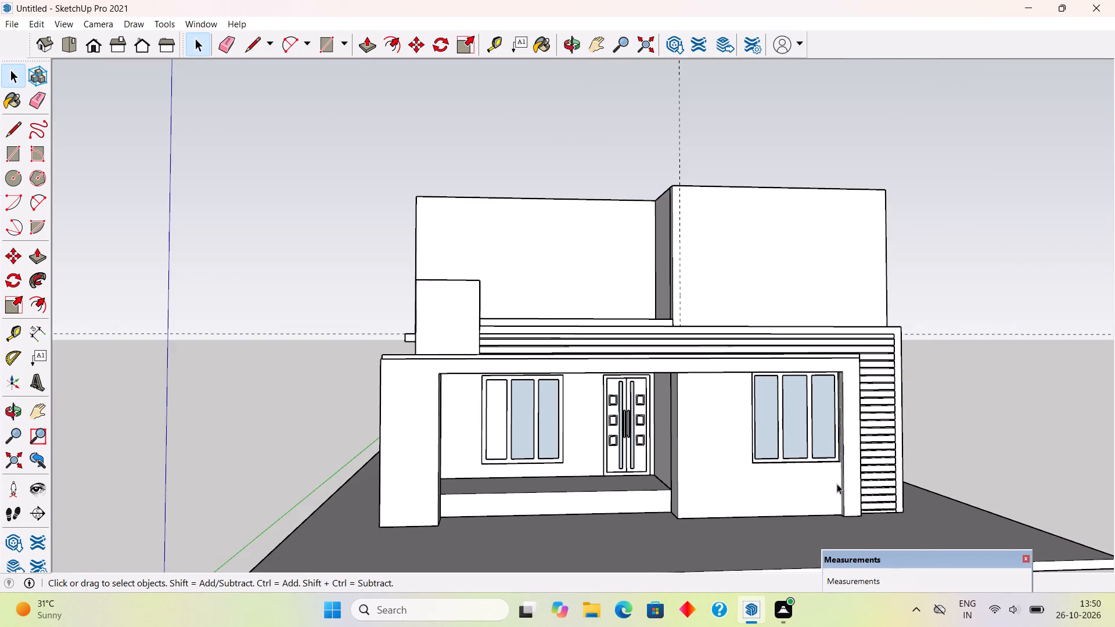
scroll(853, 496, "up", 6)
middle_click_drag(819, 517, 843, 507)
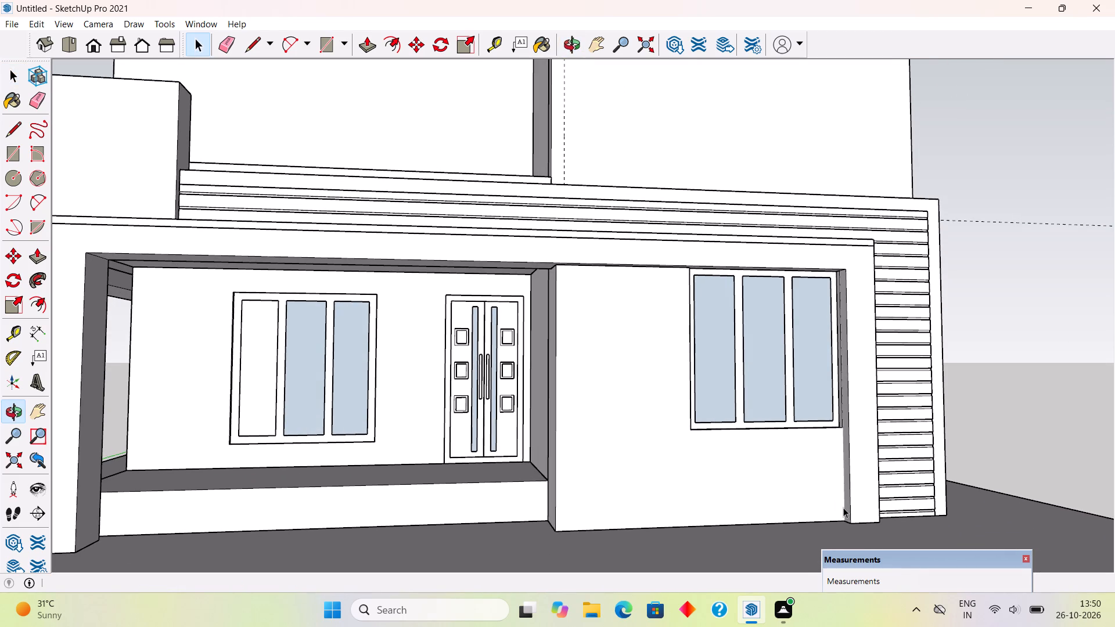
key("t")
left_click(555, 496)
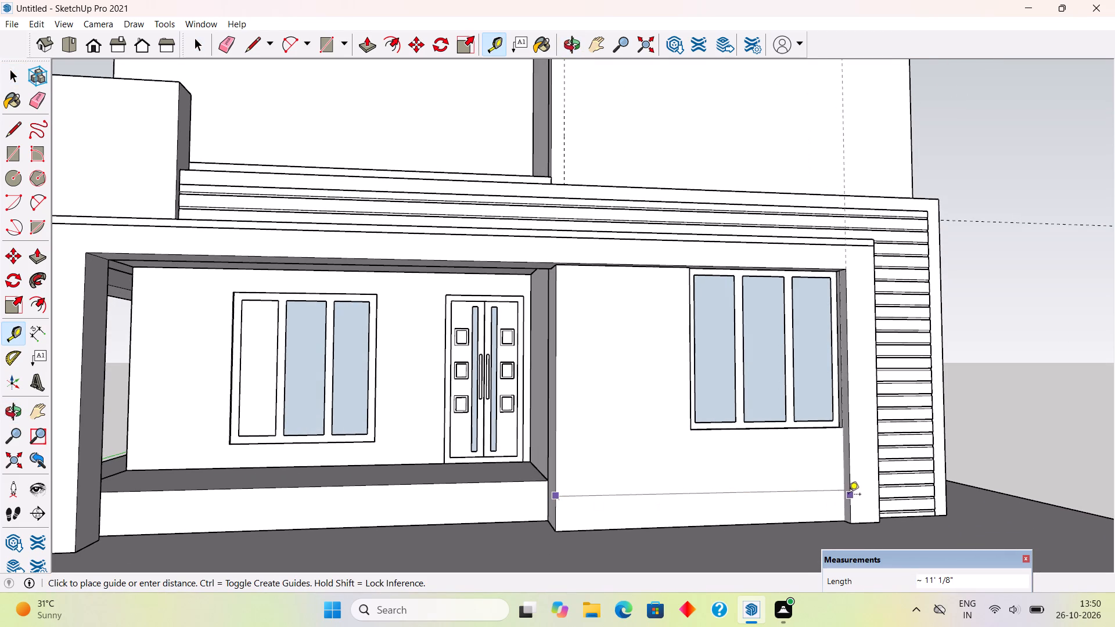
scroll(846, 488, "up", 1)
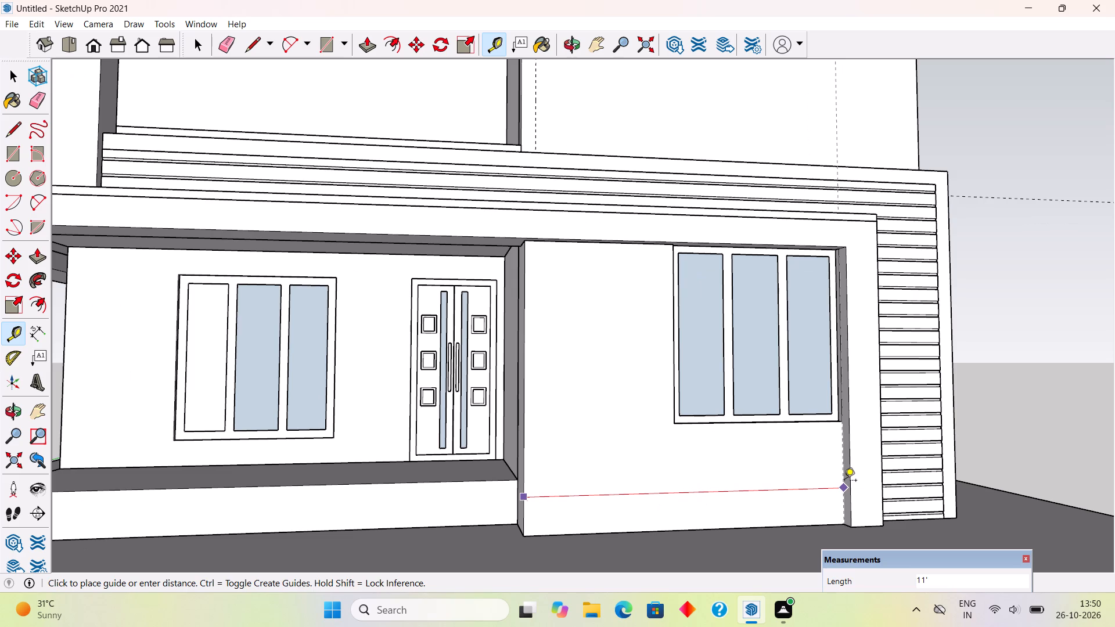
key("space")
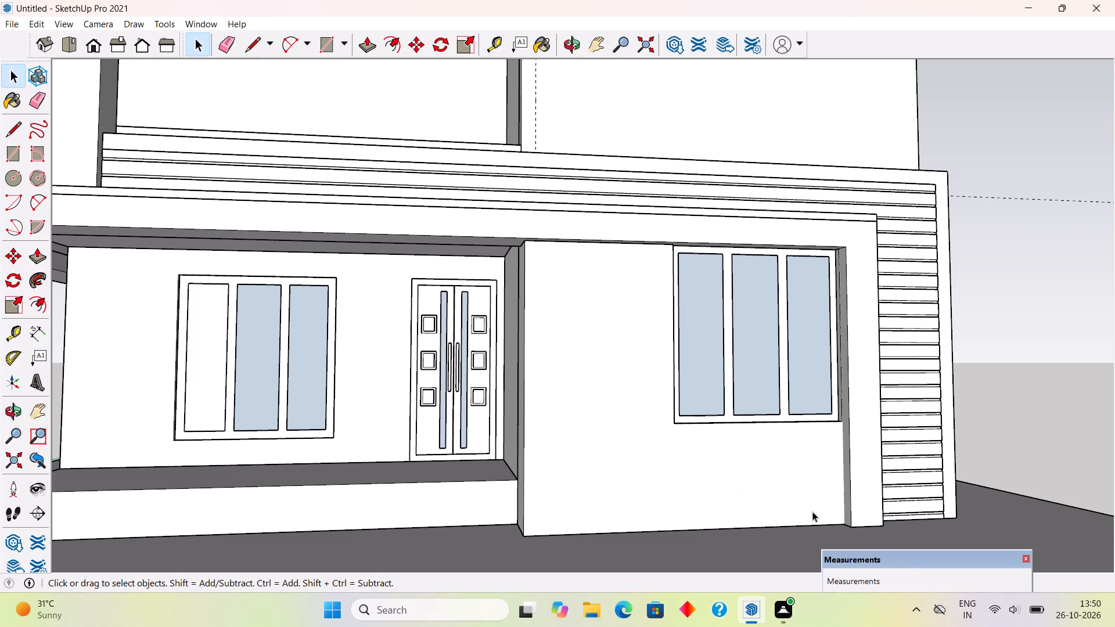
Place a second vertical guide on the projecting upper front wall, 11' from the 6" guide toward its outer edge.
scroll(812, 511, "down", 3)
scroll(998, 331, "down", 5)
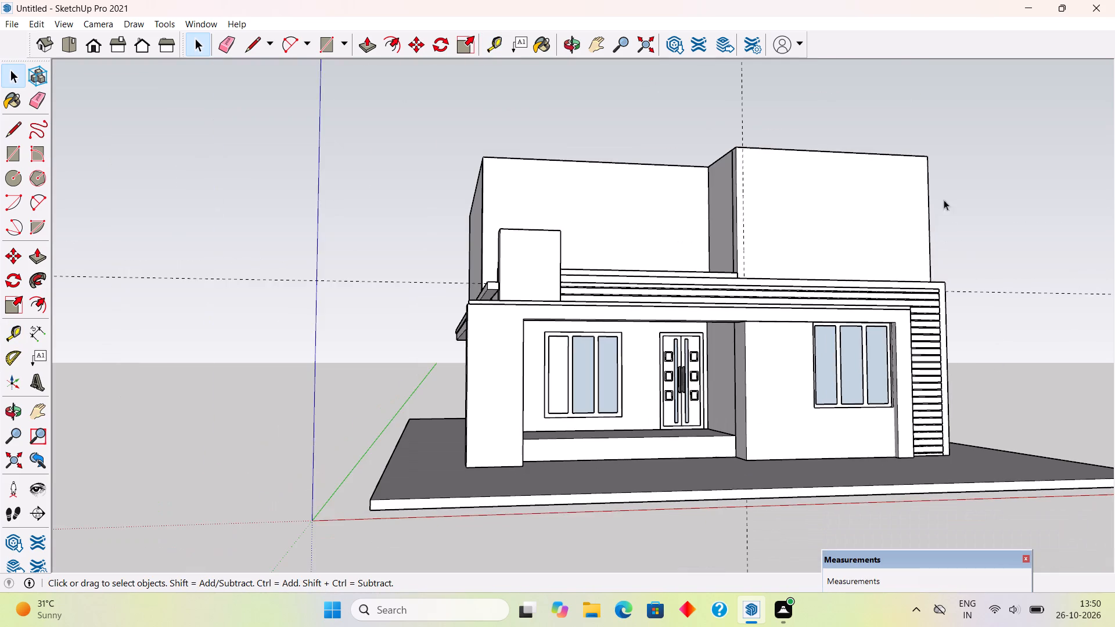
scroll(931, 149, "up", 7)
middle_click_drag(936, 211, 939, 273)
key("t")
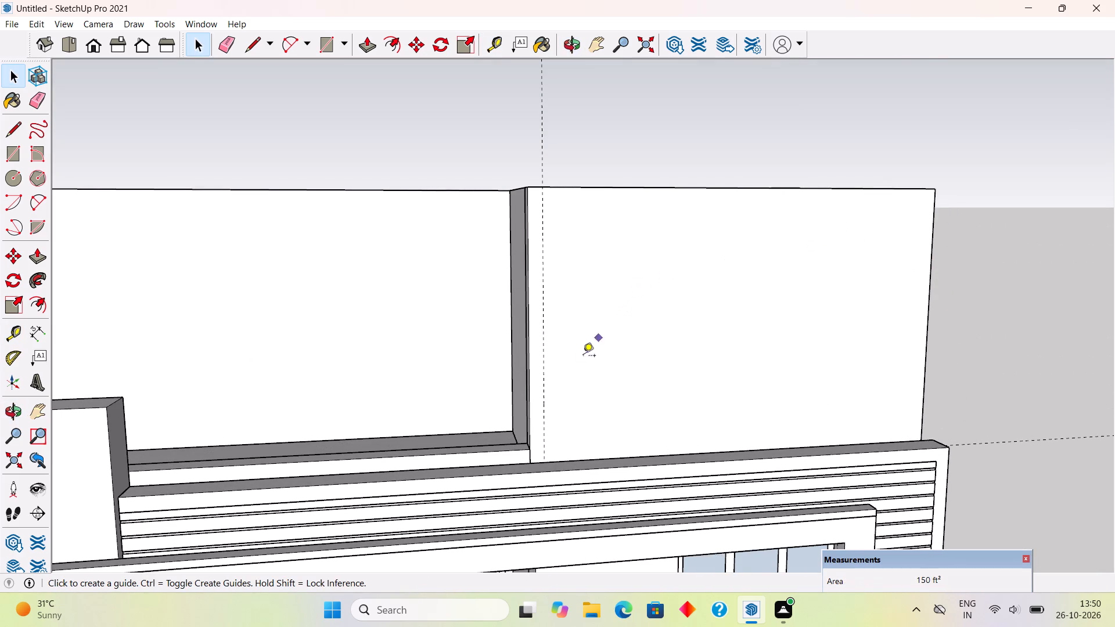
left_click(540, 384)
type("11")
key("apostrophe")
key("Return")
Check the porch frame post's width and place another vertical guide 1'2" beyond the 11' guide on the upper front wall.
middle_click_drag(785, 293, 736, 169)
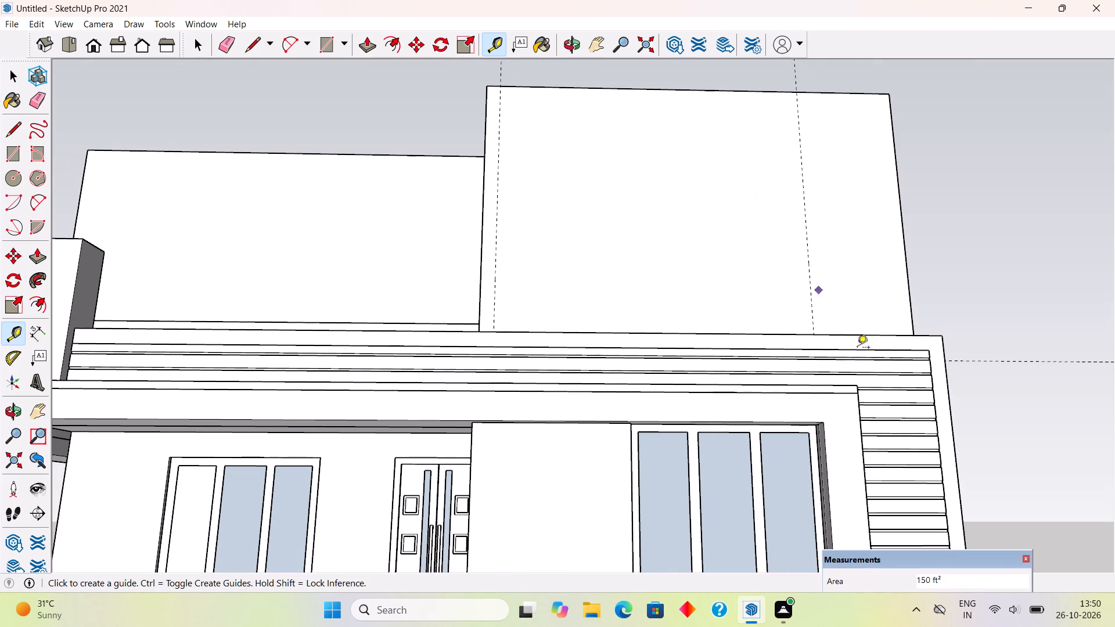
left_click(832, 493)
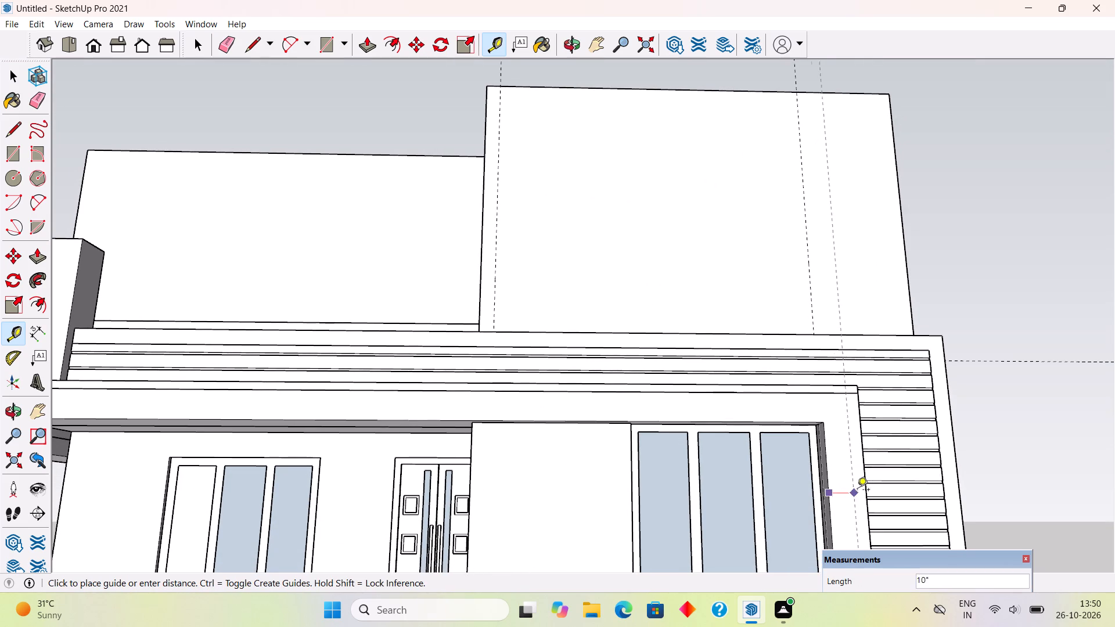
key("space")
middle_click_drag(876, 377, 890, 520)
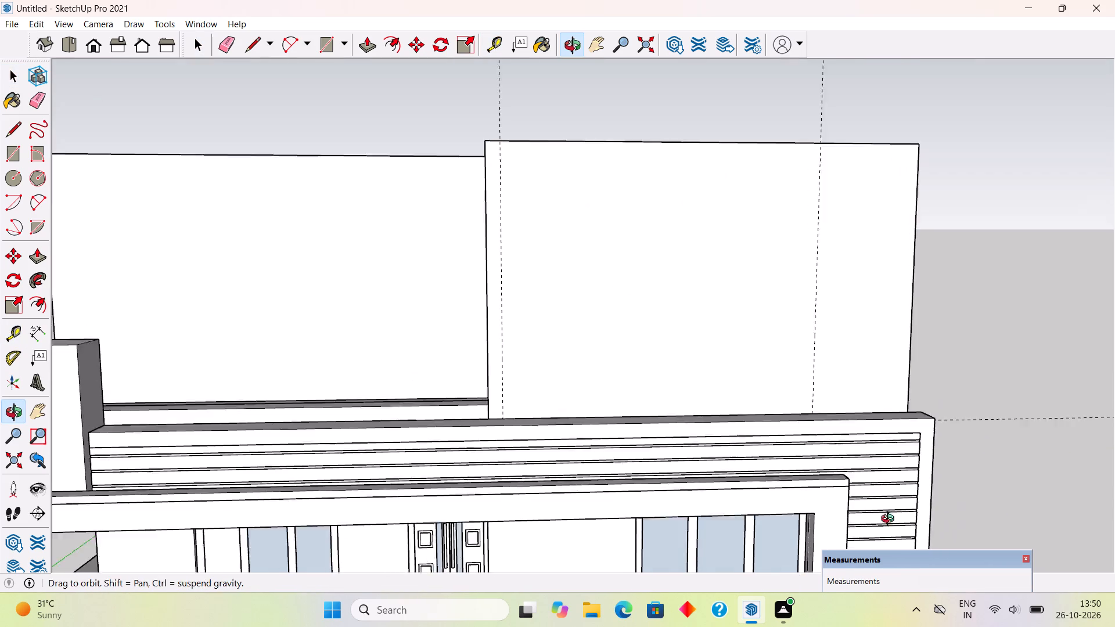
middle_click_drag(890, 520, 891, 526)
key("t")
left_click(815, 378)
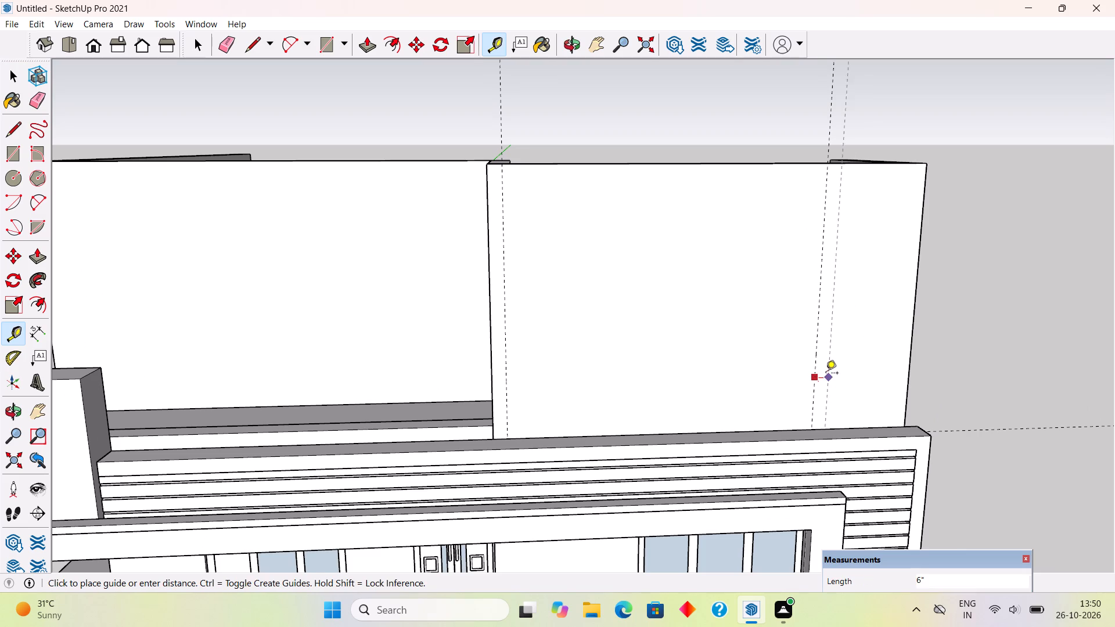
type("1'2\"")
key("Return")
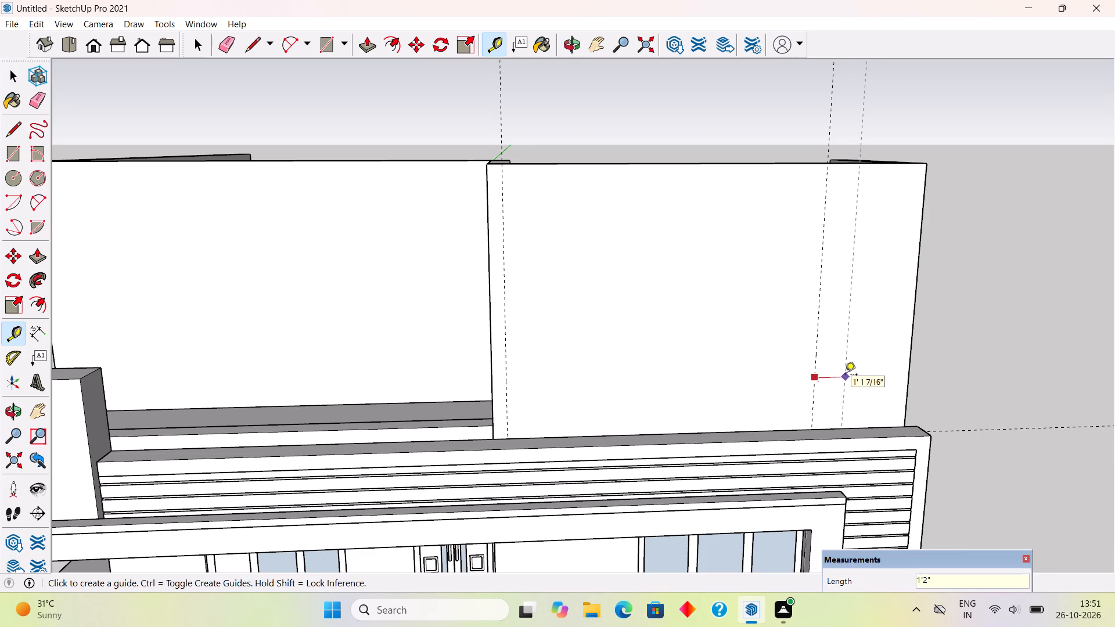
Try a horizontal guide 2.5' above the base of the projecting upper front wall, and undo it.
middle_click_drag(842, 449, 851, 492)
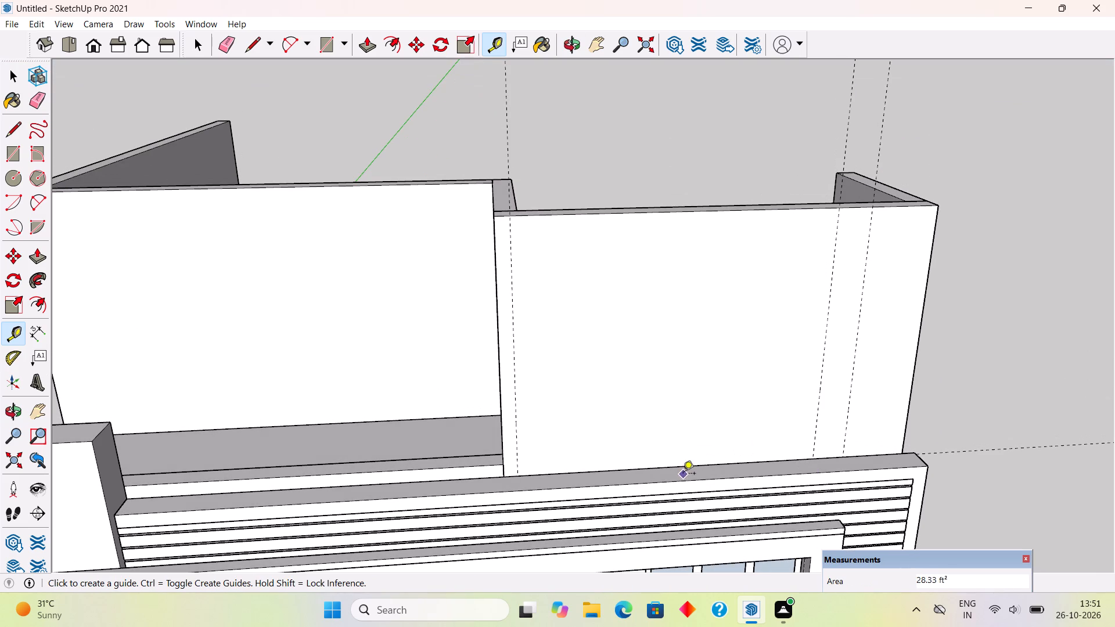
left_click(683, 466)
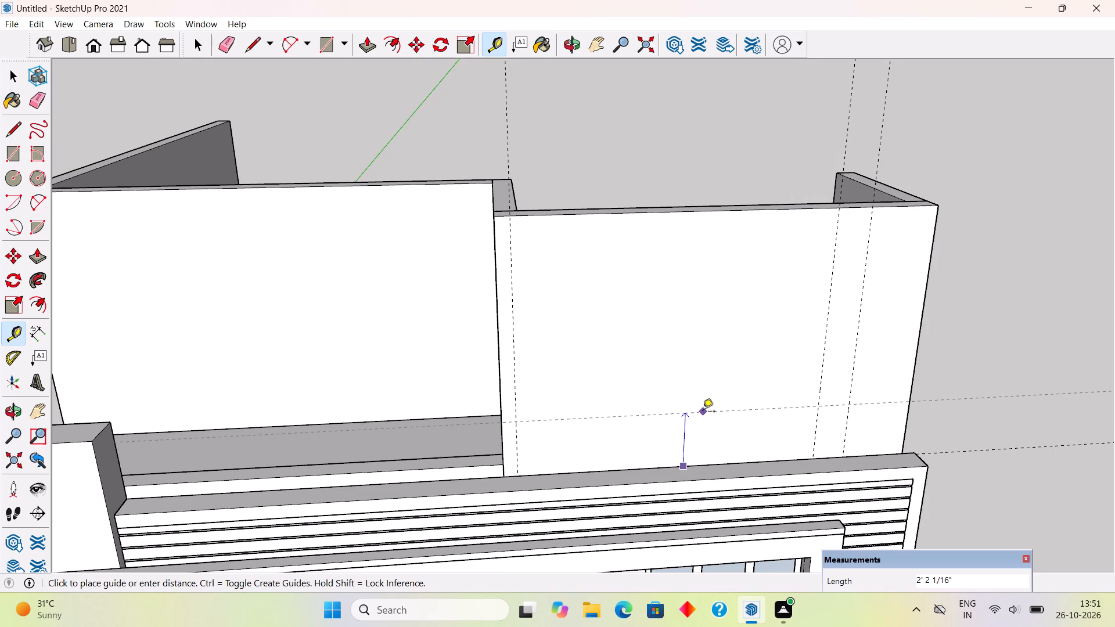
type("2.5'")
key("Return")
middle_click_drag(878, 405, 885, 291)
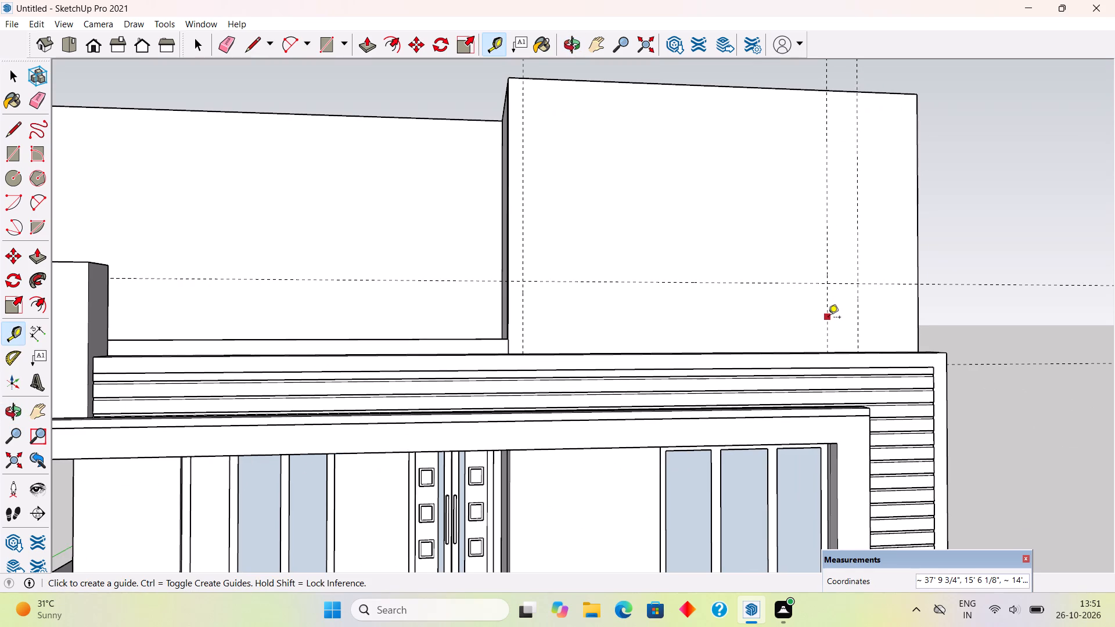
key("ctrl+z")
Place horizontal guides on the projecting upper front wall, one 2' above its base and another 6' above the first.
middle_click_drag(786, 400, 786, 487)
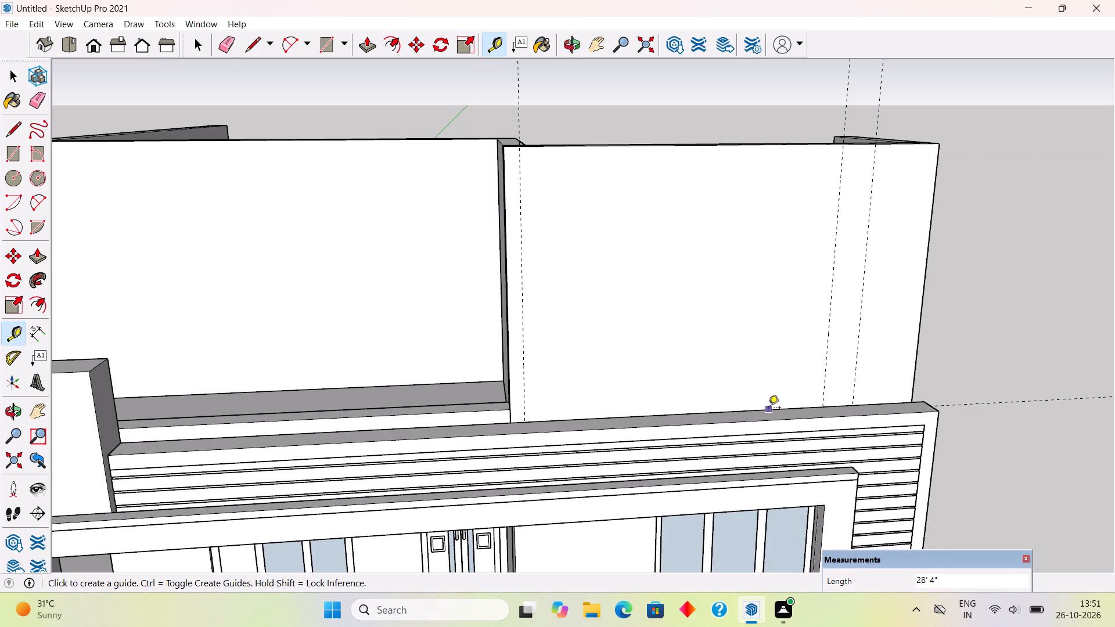
left_click(768, 409)
type("2'")
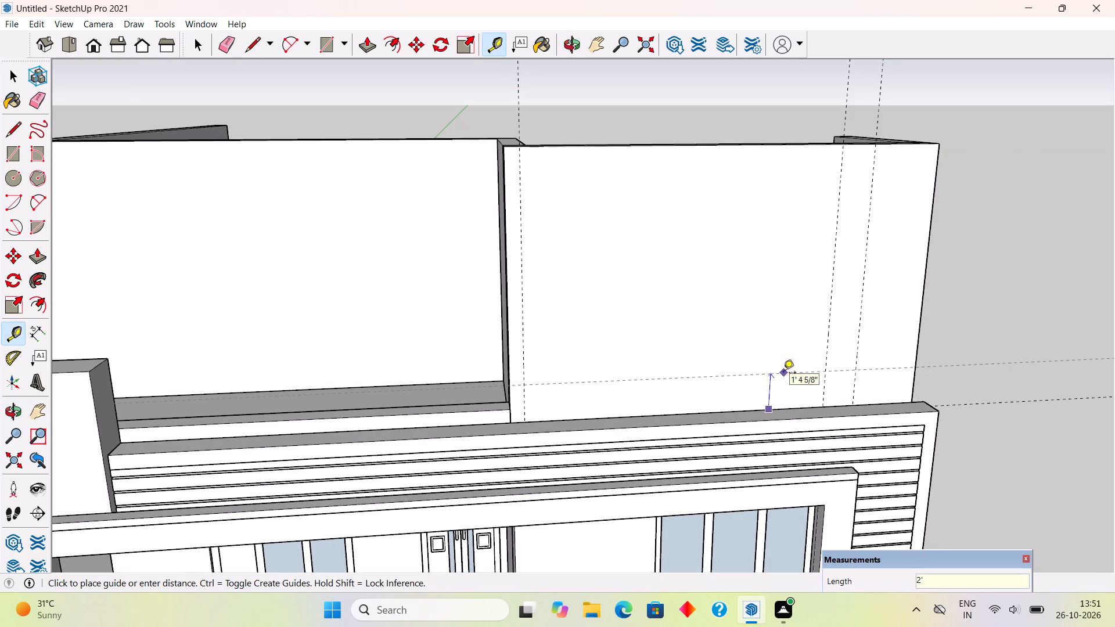
key("Return")
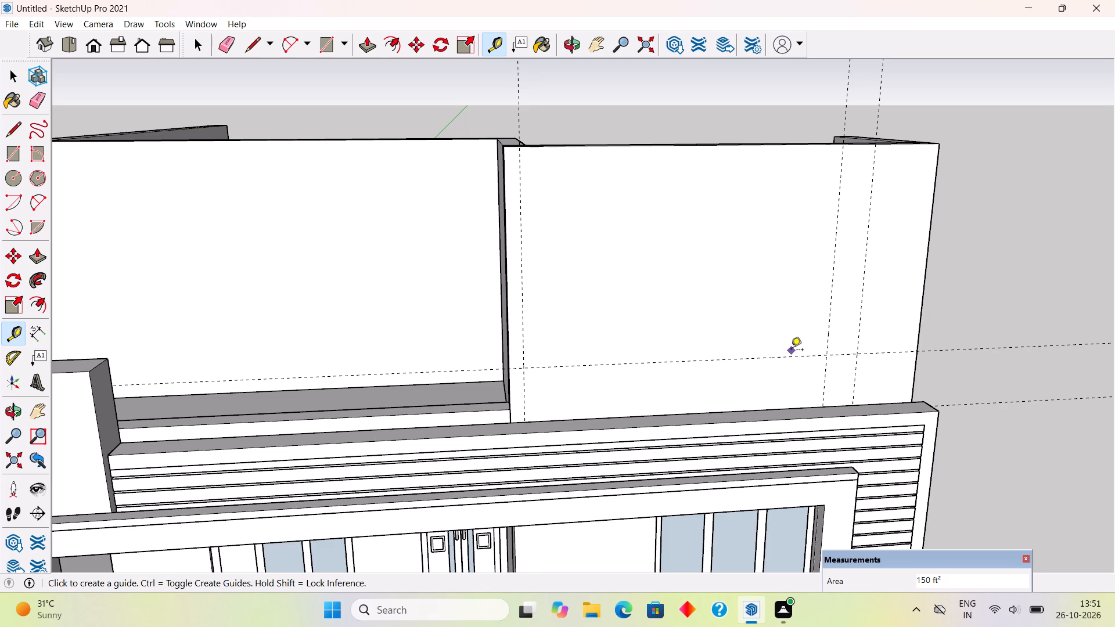
left_click(757, 355)
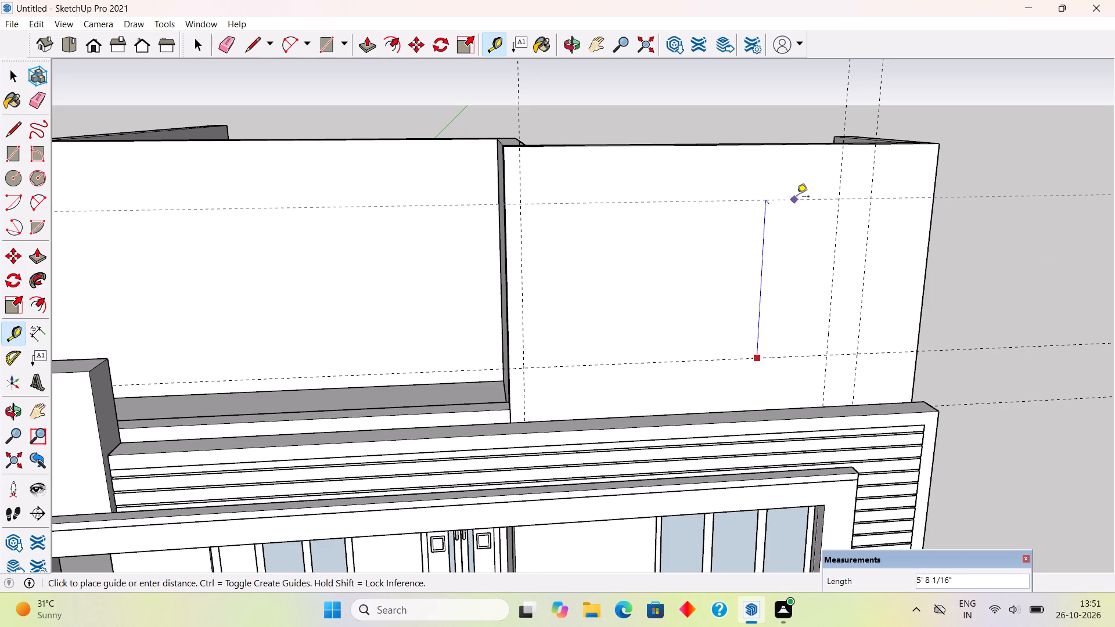
type("6'")
key("Return")
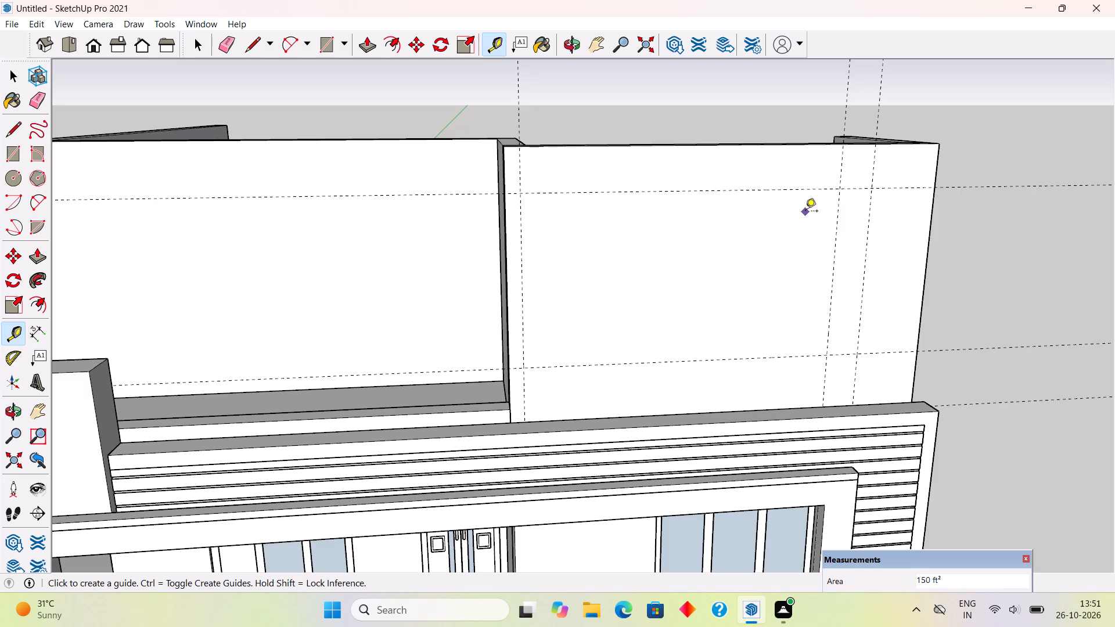
key("space")
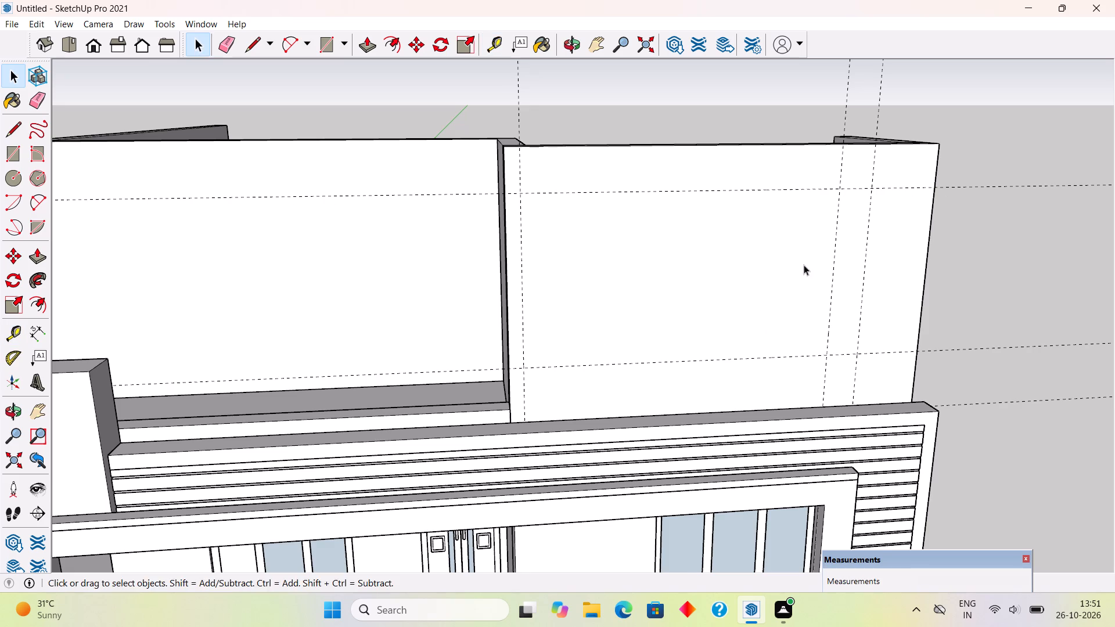
Draw a rectangle on the projecting upper front wall between the 6" and outermost vertical guides and the two horizontal guides.
middle_click_drag(810, 307, 824, 312)
key("r")
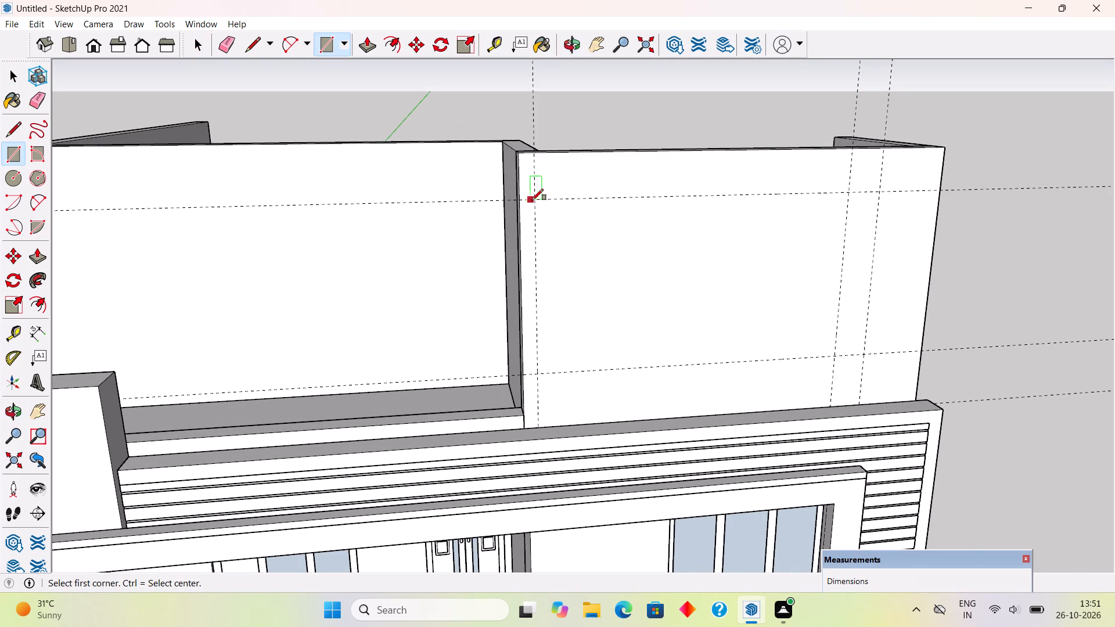
left_click(536, 200)
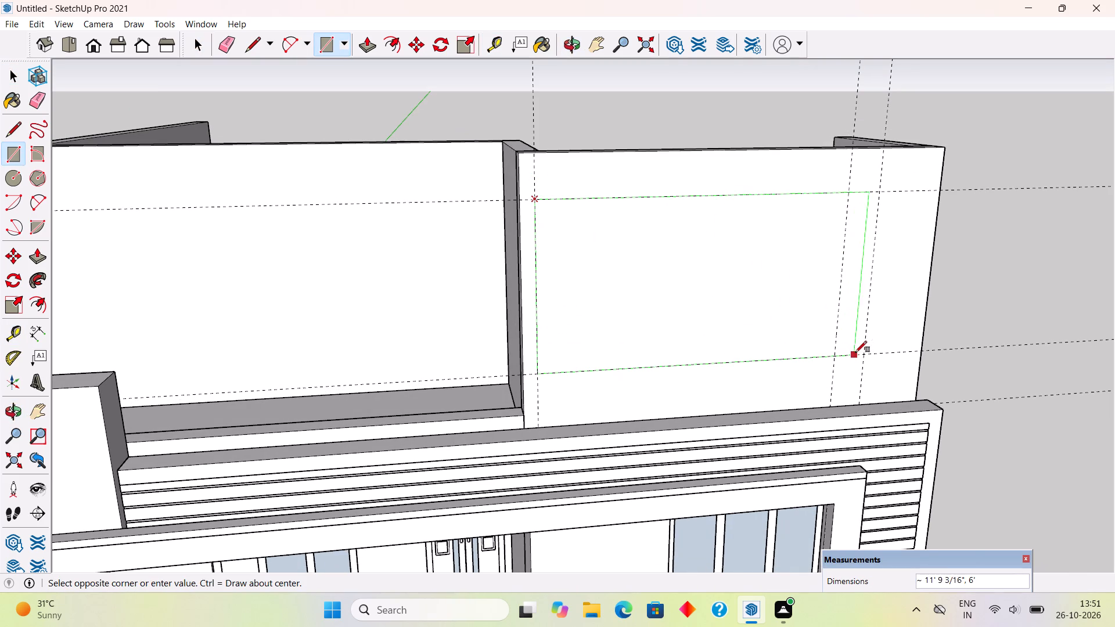
left_click(864, 352)
Pull the new rectangle outward 1'10" from the upper front wall, aligning it with the porch frame below.
key("p")
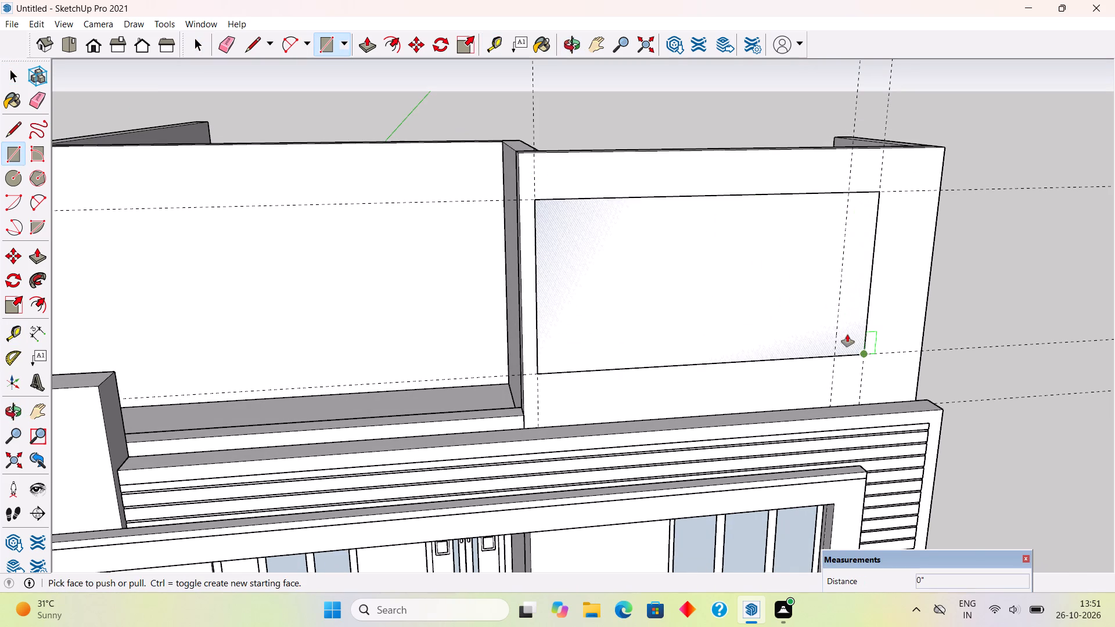
left_click(845, 333)
scroll(847, 345, "down", 8)
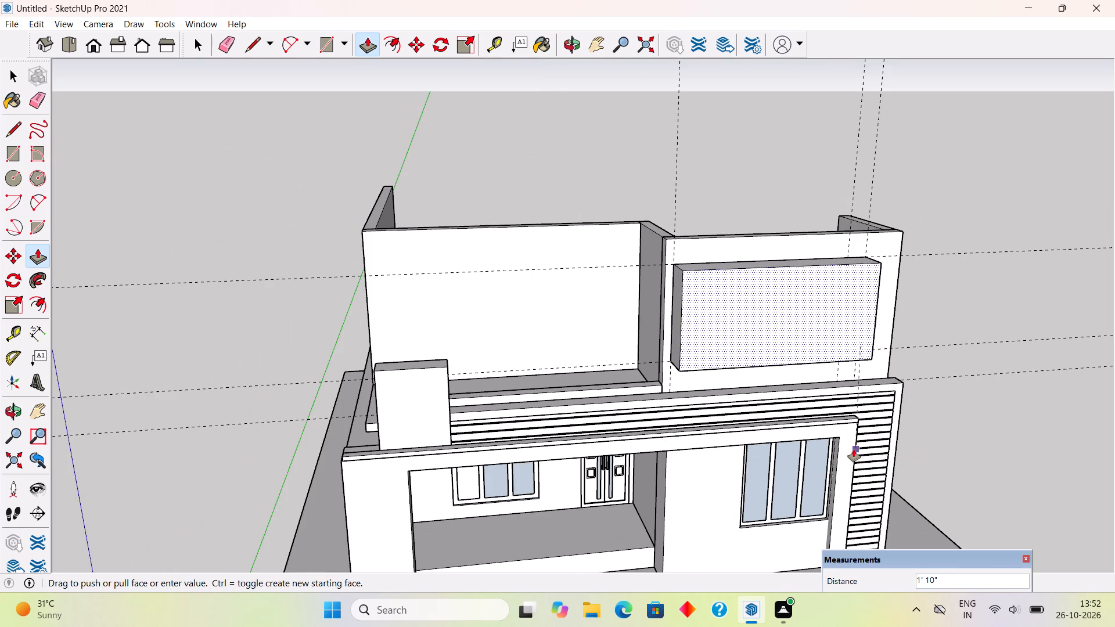
left_click(854, 449)
Examine the projecting box on the upper front wall from the side, from below and from above.
middle_click_drag(836, 347, 929, 188)
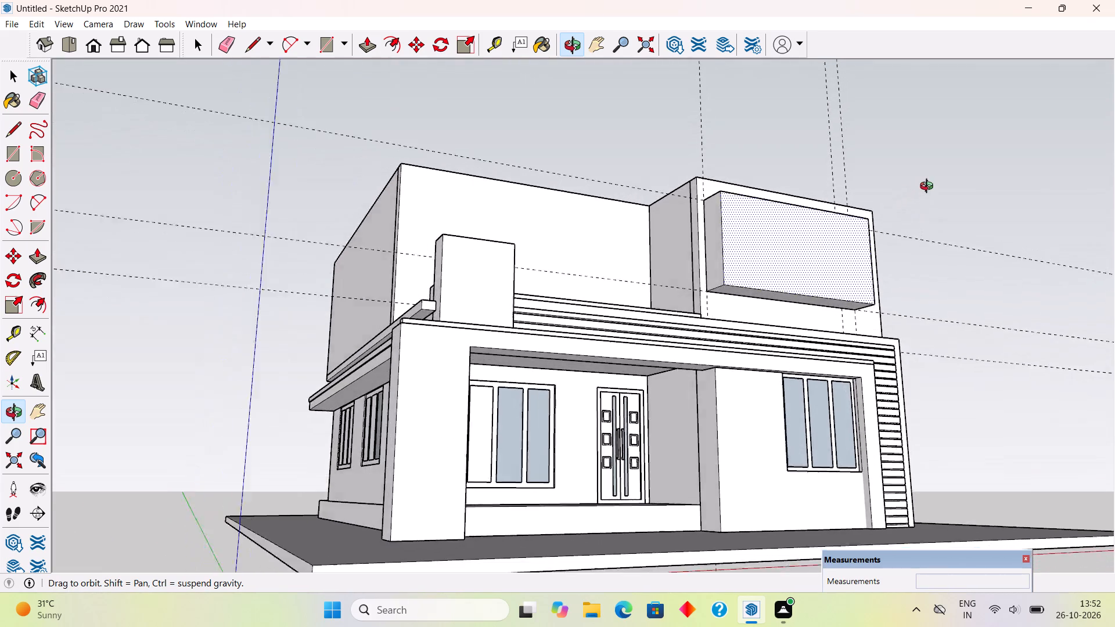
middle_click_drag(929, 188, 1015, 196)
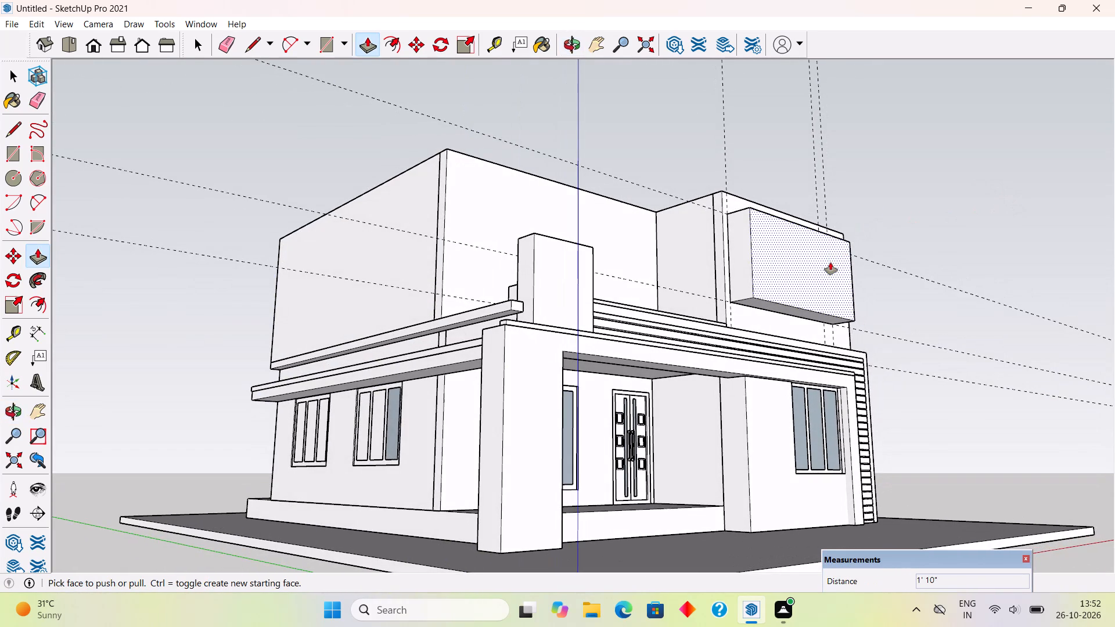
middle_click_drag(831, 272, 837, 315)
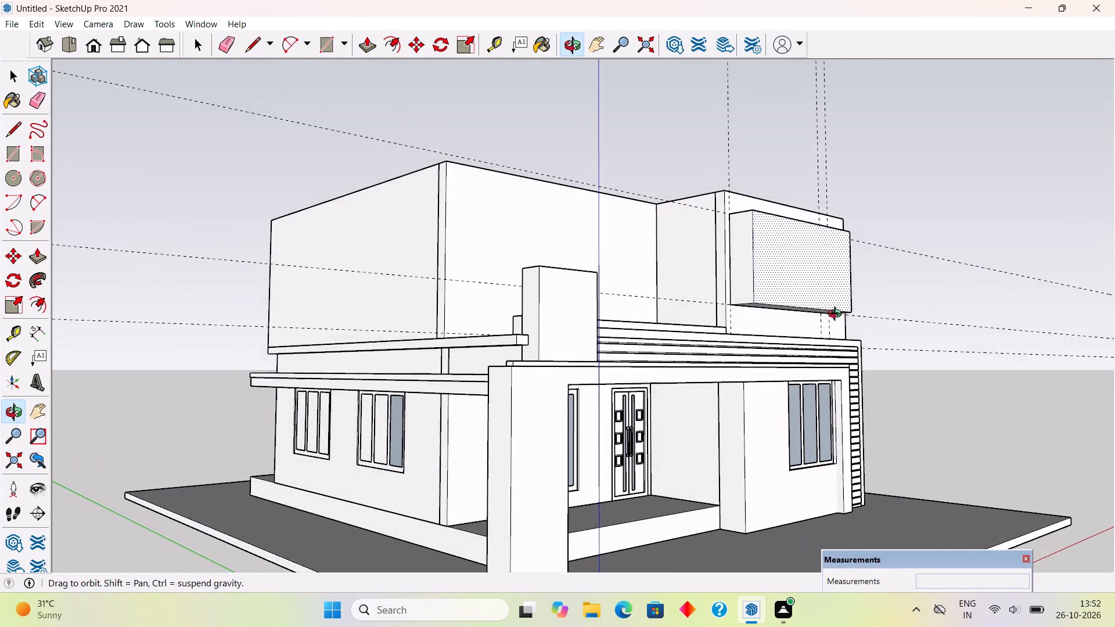
middle_click_drag(837, 315, 815, 336)
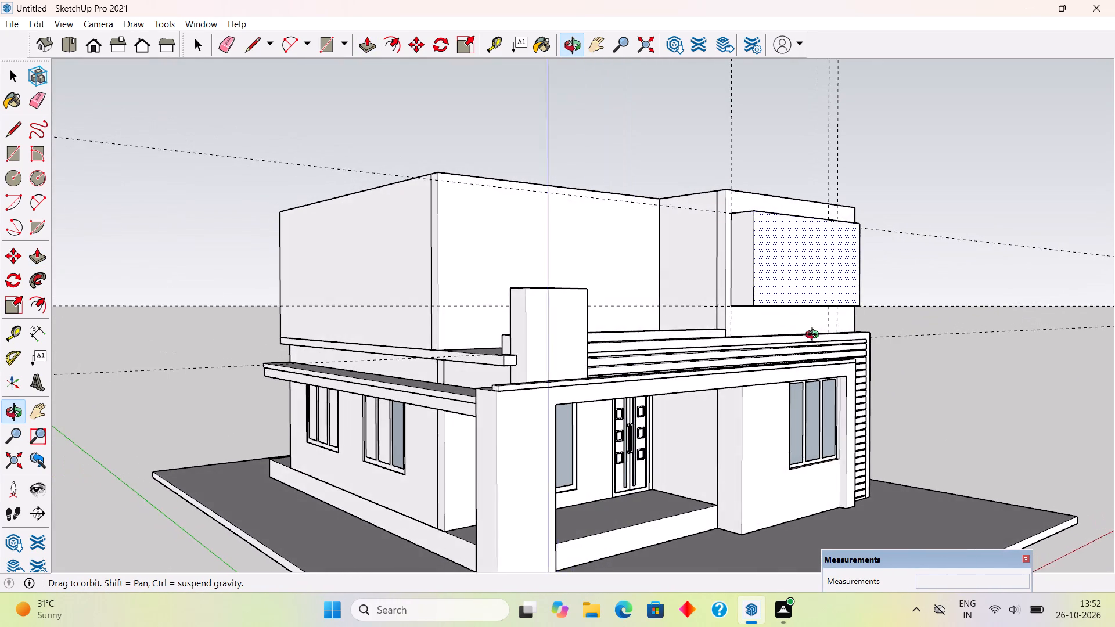
middle_click_drag(815, 336, 812, 334)
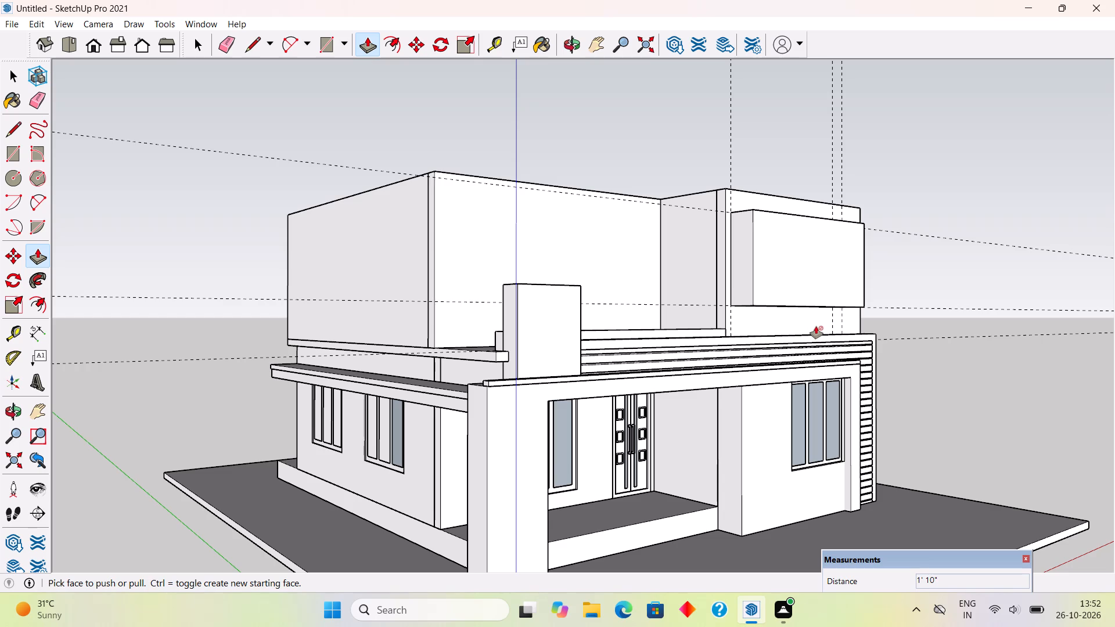
scroll(839, 302, "up", 2)
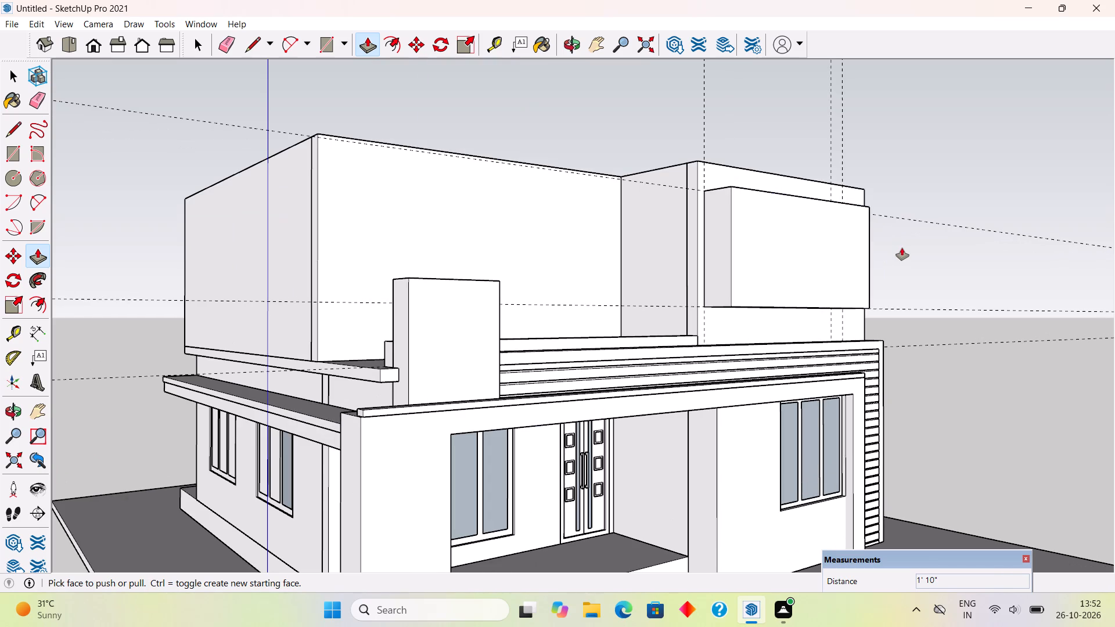
middle_click_drag(895, 271, 843, 321)
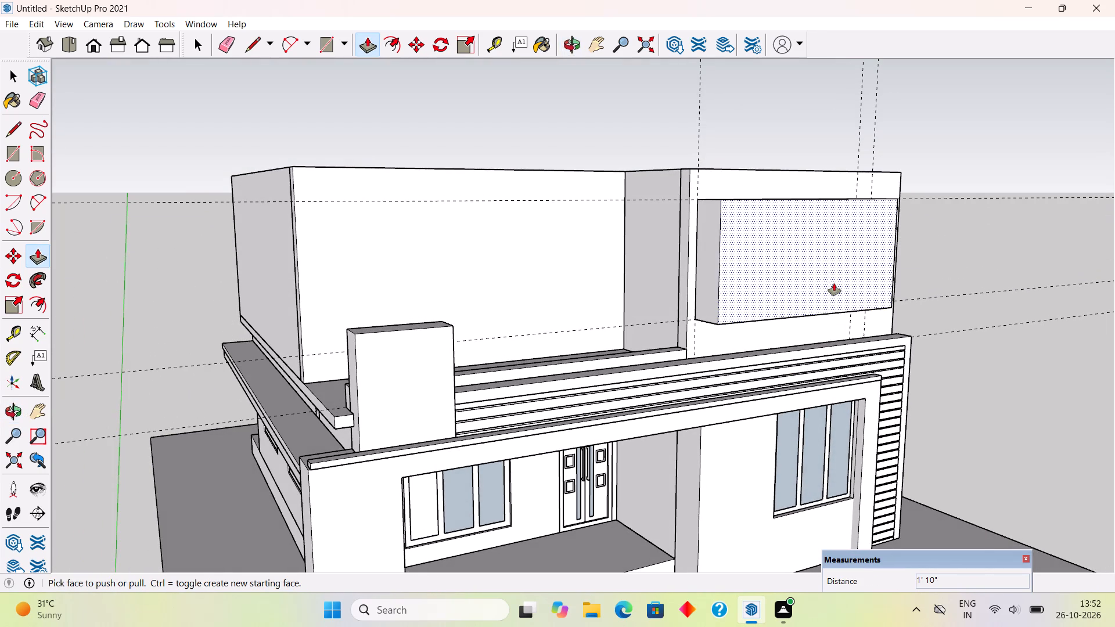
key("space")
Place two vertical guides on the projecting box's front face, one 1'2" inside its outer edge and another 6' farther in.
middle_click_drag(934, 246, 803, 232)
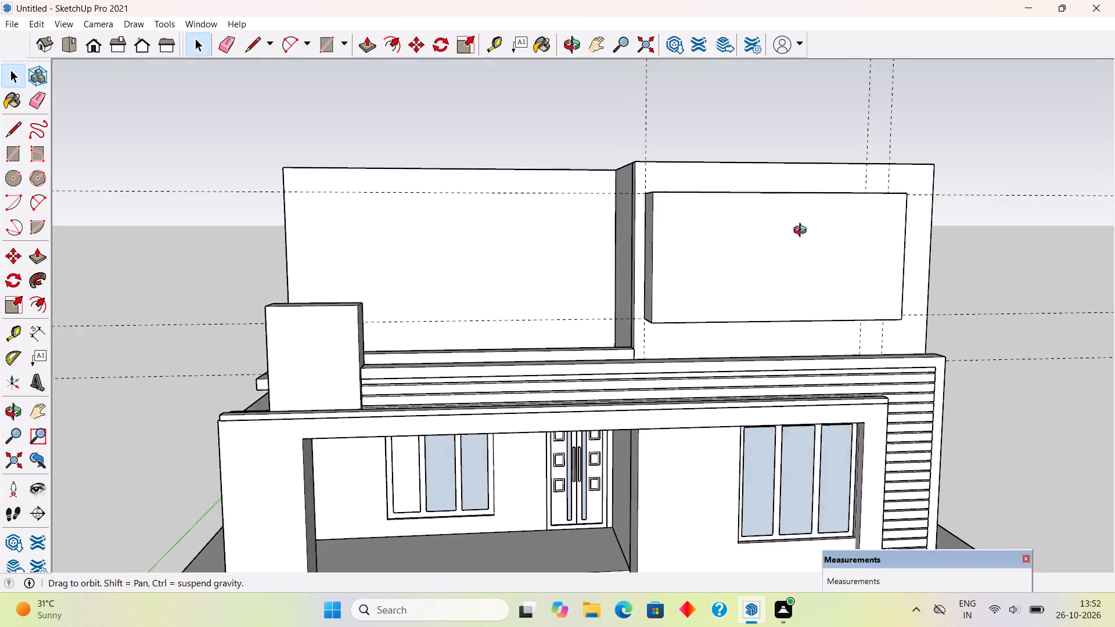
middle_click_drag(803, 232, 759, 229)
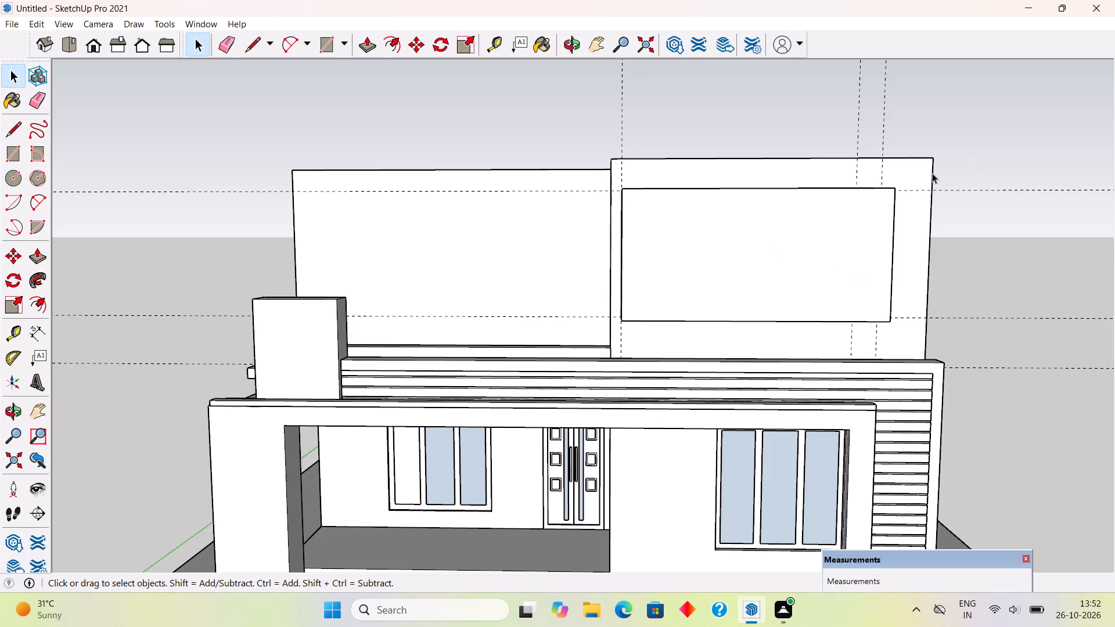
scroll(927, 176, "up", 2)
middle_click_drag(963, 248, 958, 232)
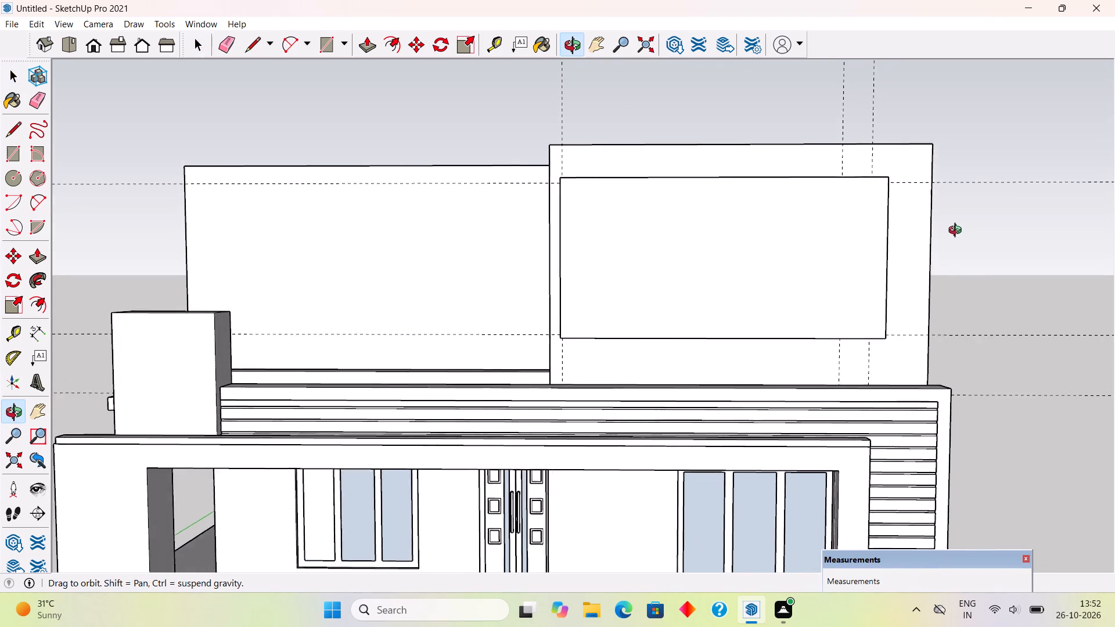
middle_click_drag(958, 232, 945, 220)
key("t")
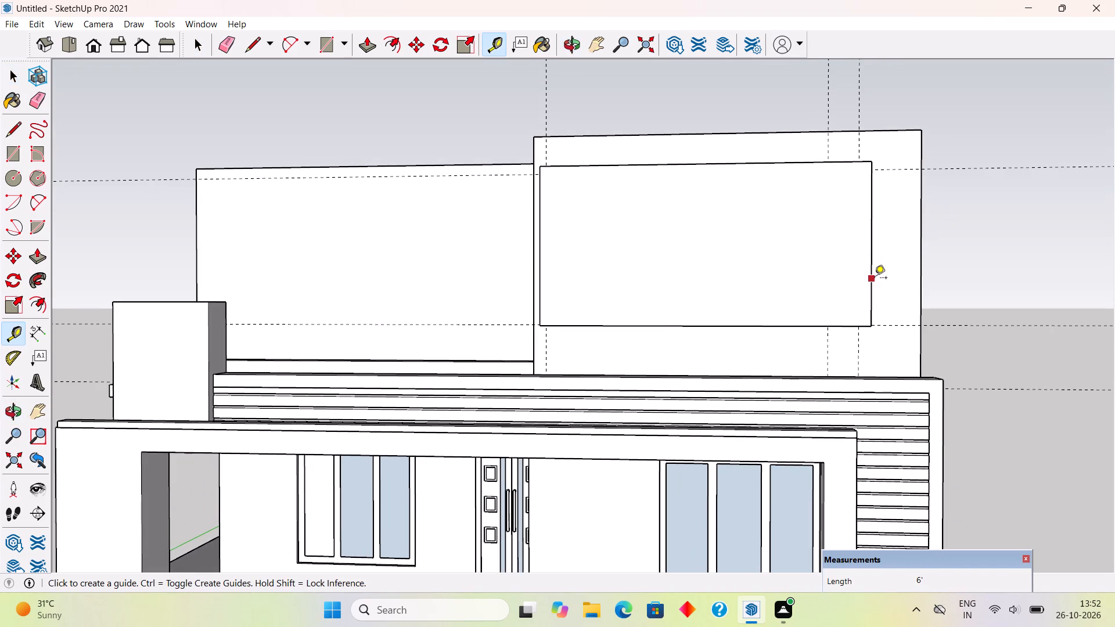
left_click(875, 279)
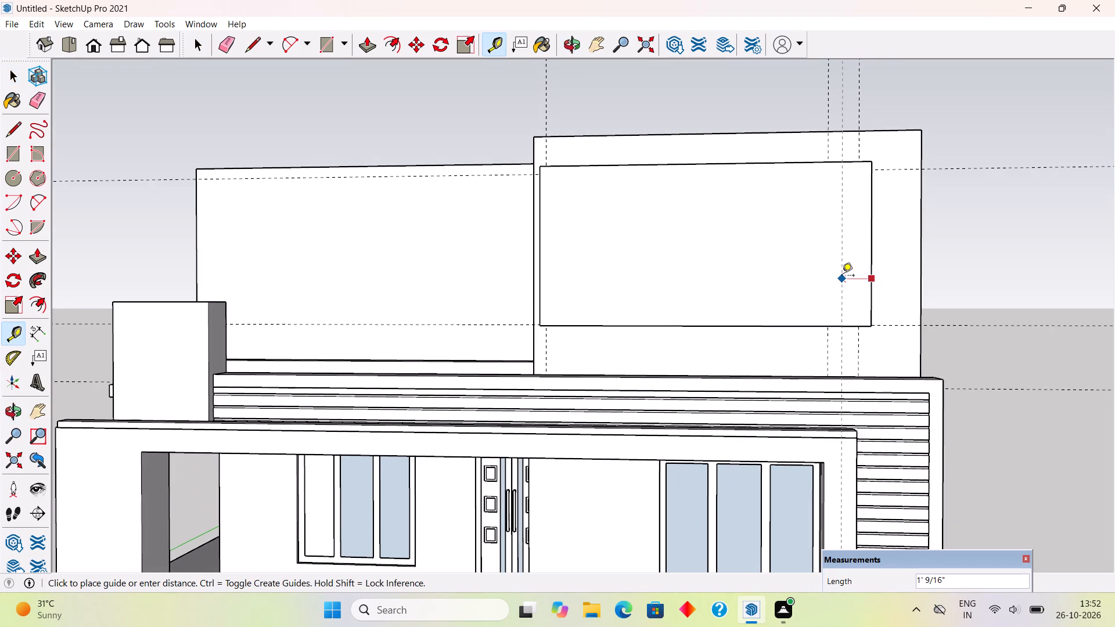
key("1")
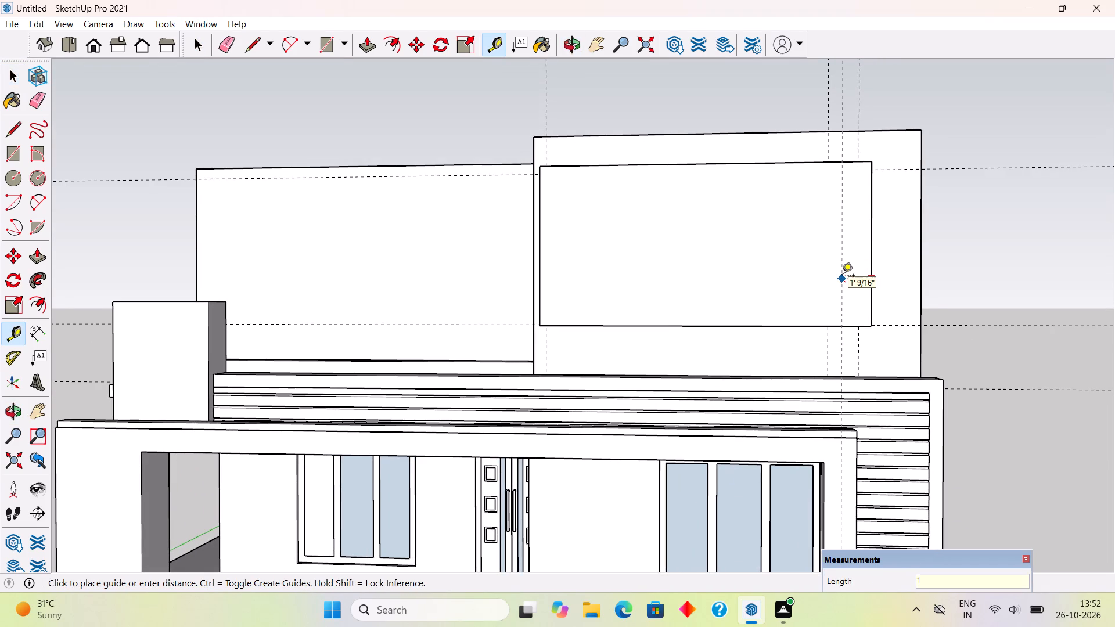
type("'2\"")
key("Return")
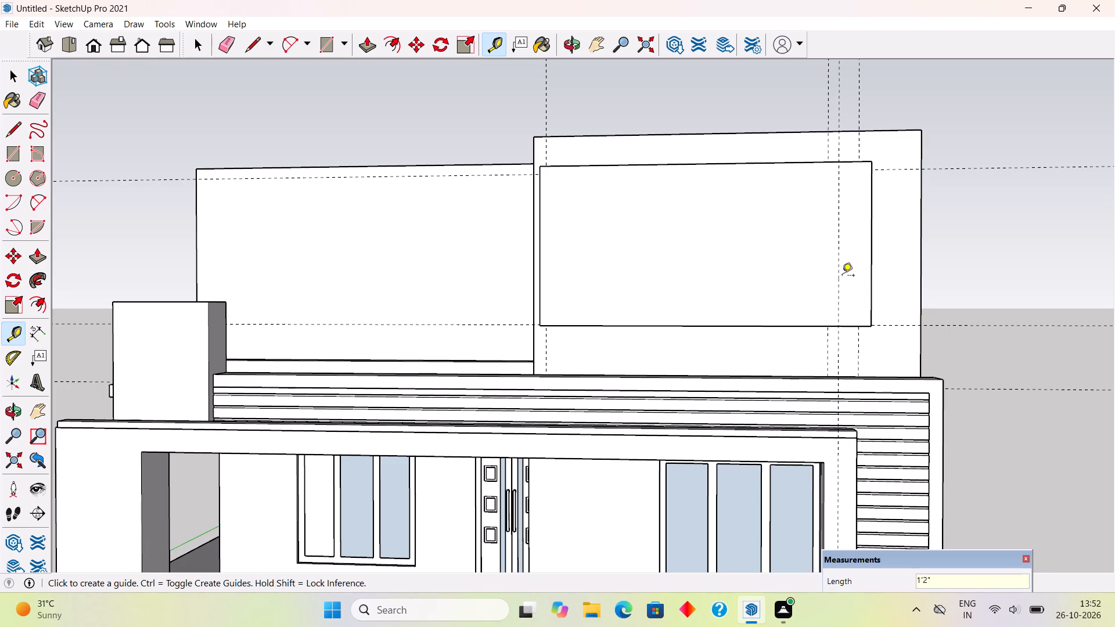
left_click(843, 271)
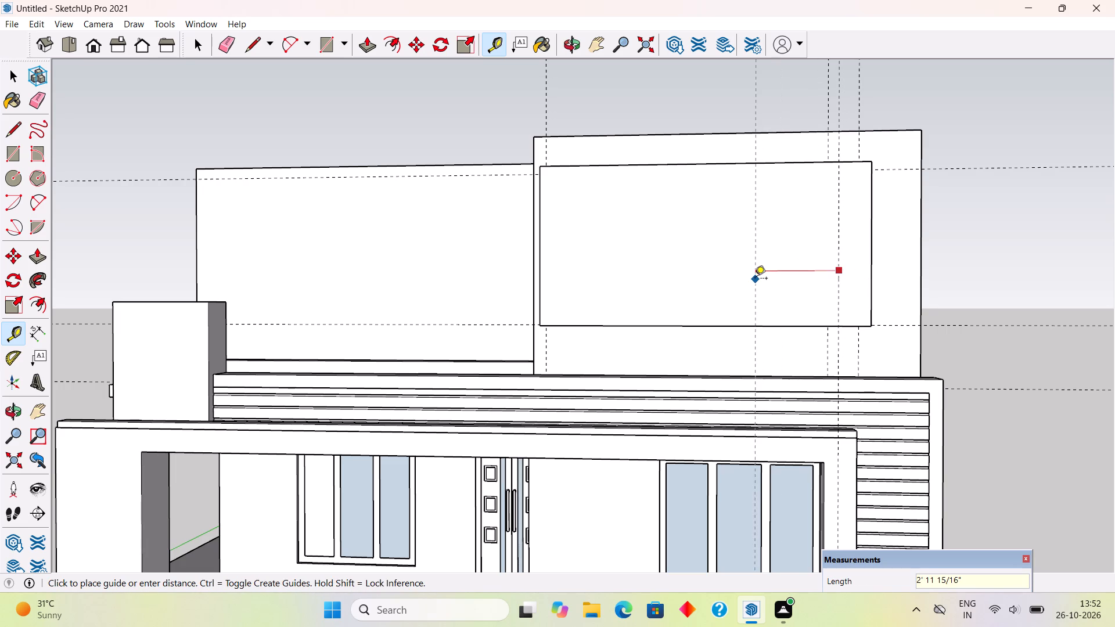
type("6'")
key("Return")
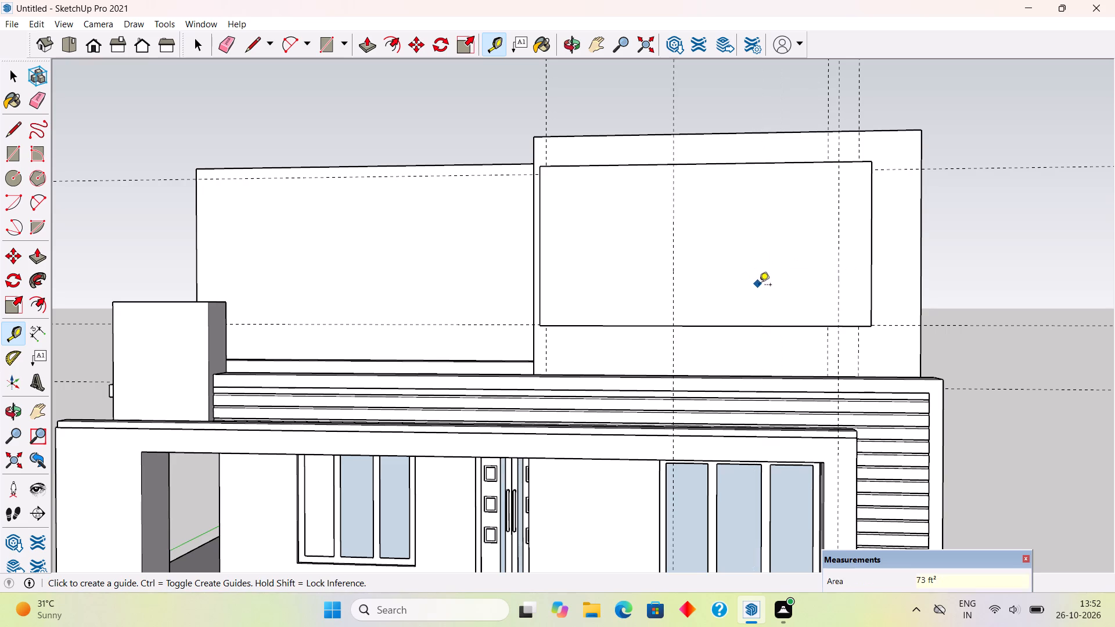
Place a horizontal guide on the projecting box's front face, 1' below its top edge.
middle_click_drag(768, 299, 820, 323)
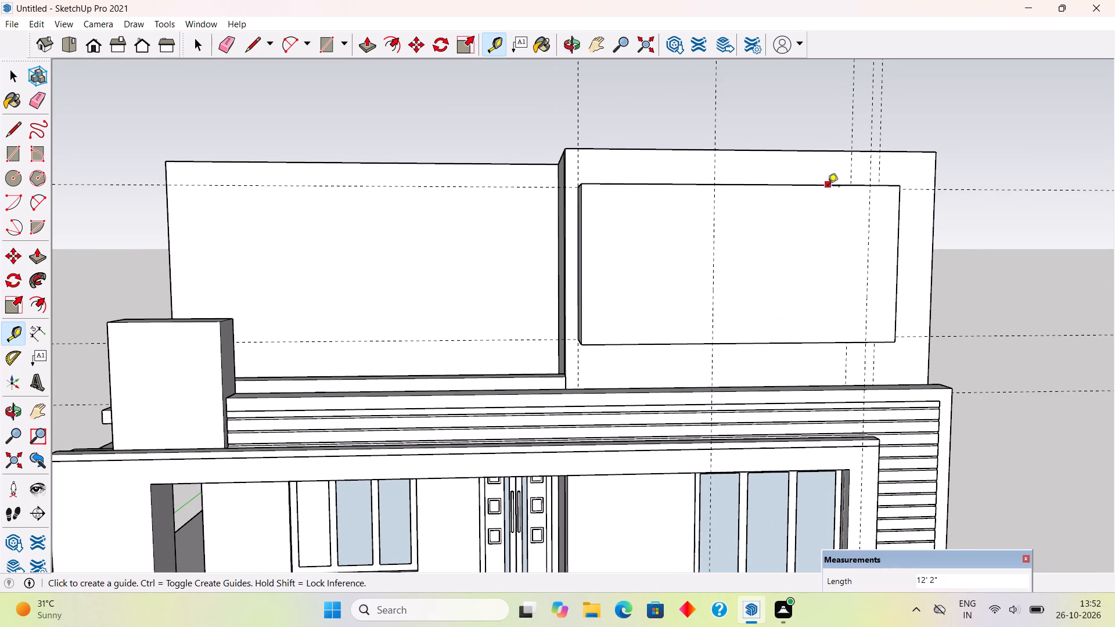
left_click(828, 187)
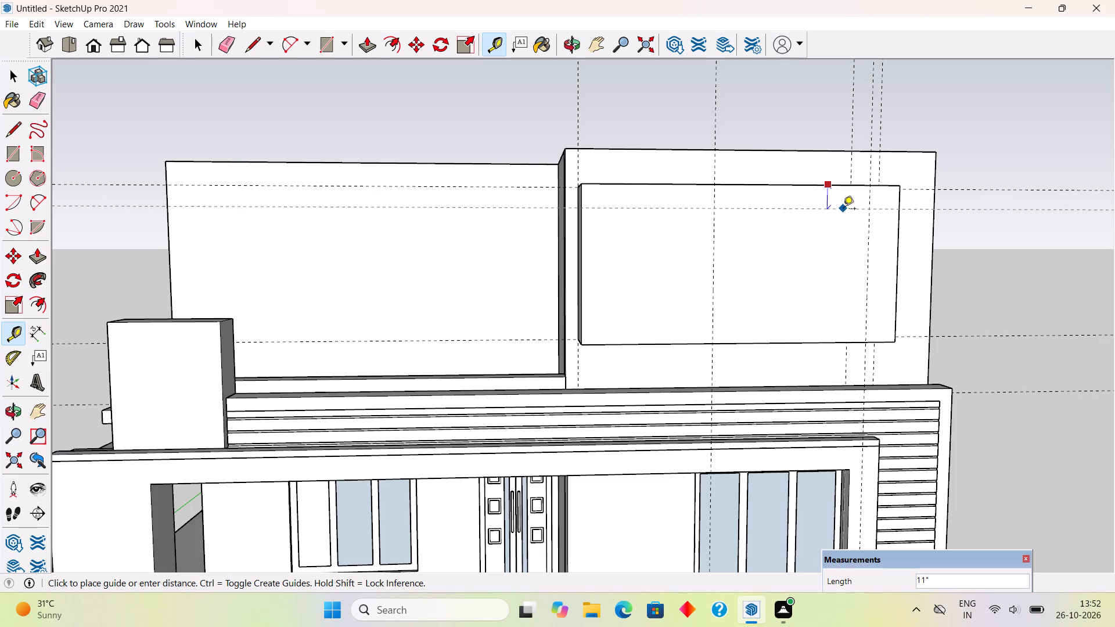
type("1''")
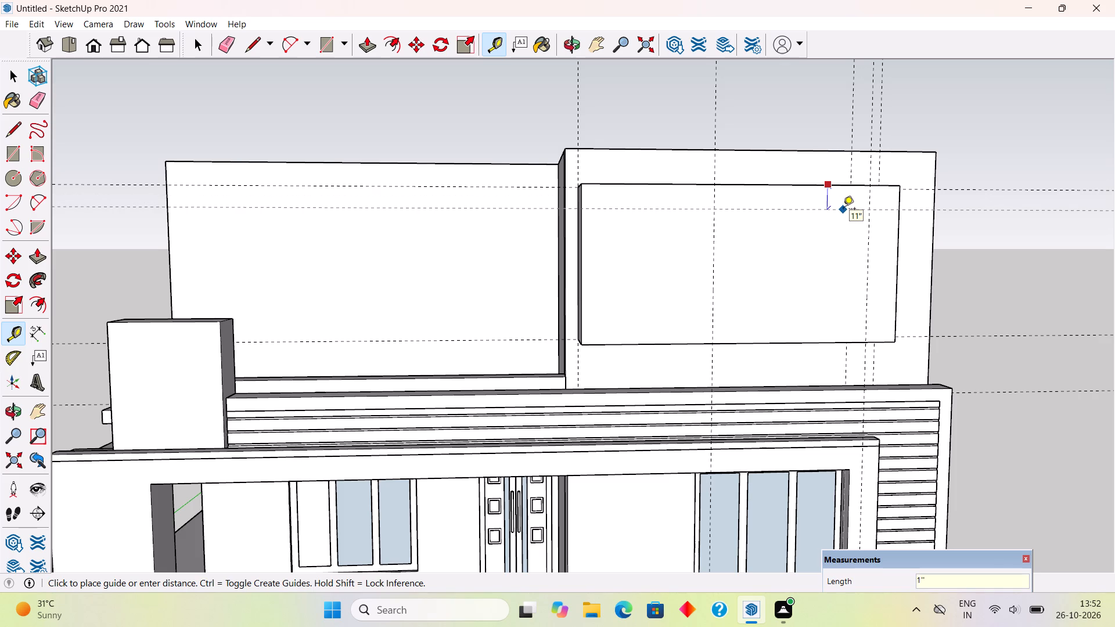
key("Return")
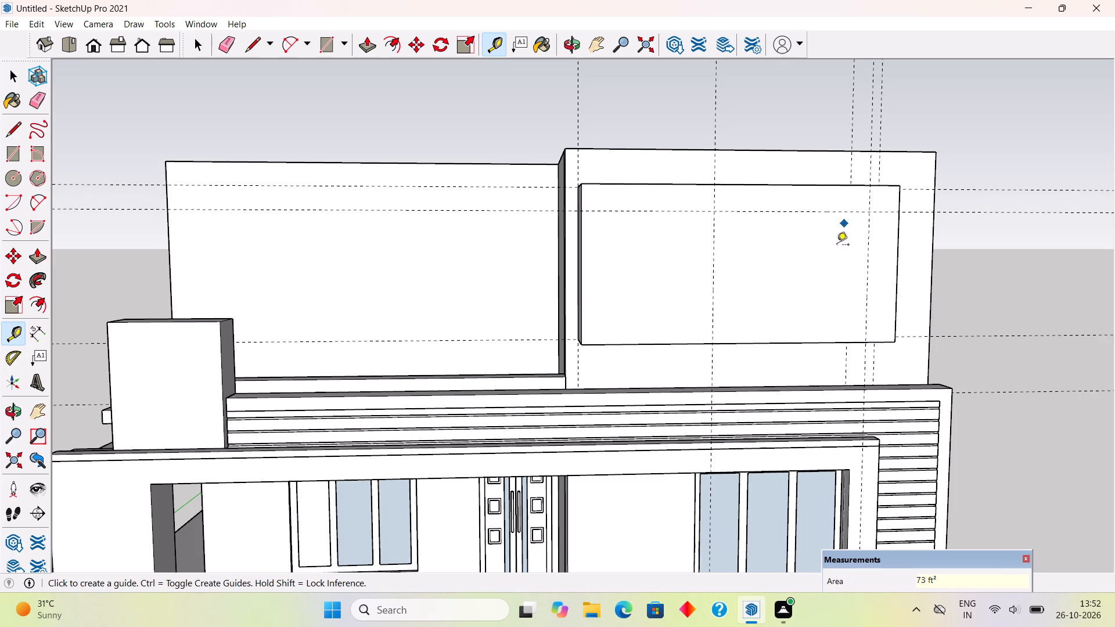
left_click(818, 345)
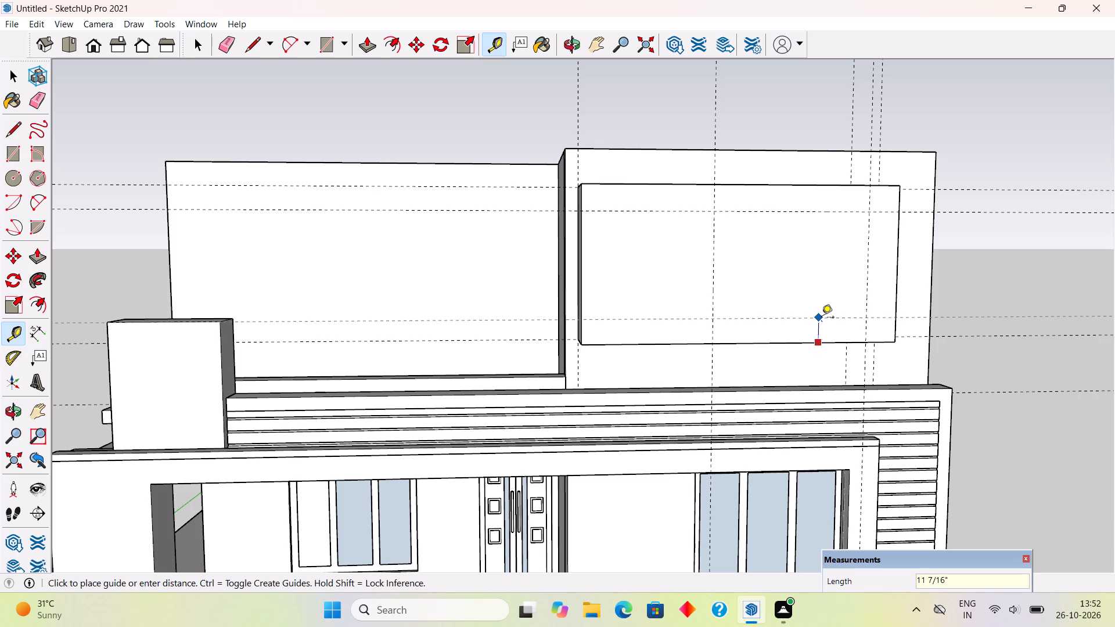
key("space")
Raise the top of the outer side wall behind the projecting upper front wall by 2'.
middle_click_drag(839, 329, 890, 437)
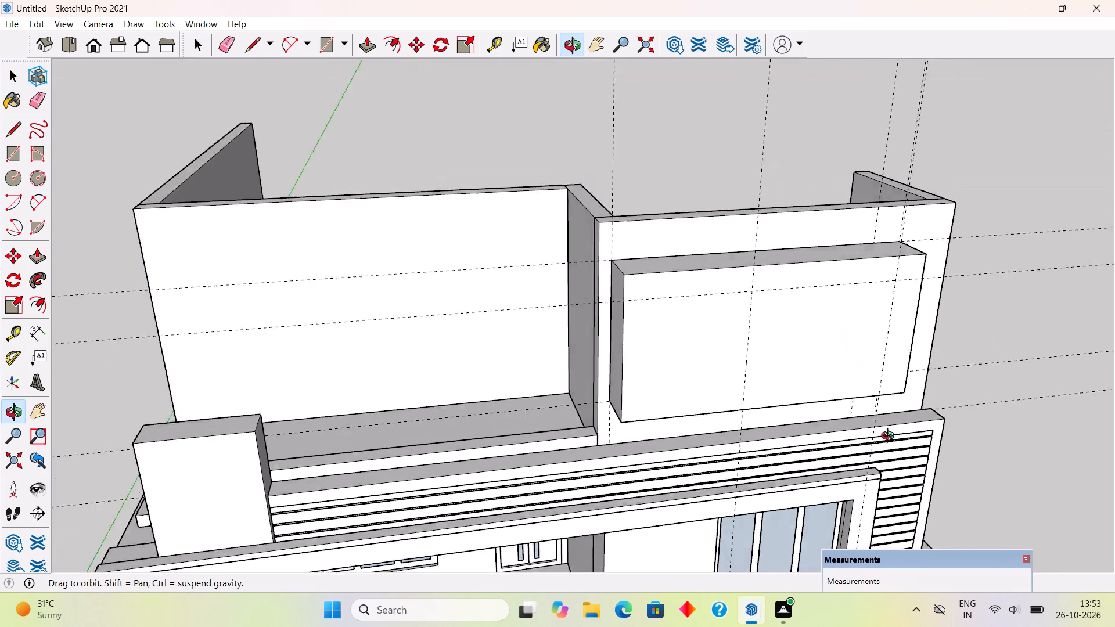
middle_click_drag(890, 437, 902, 494)
scroll(929, 210, "up", 5)
double_click(941, 234)
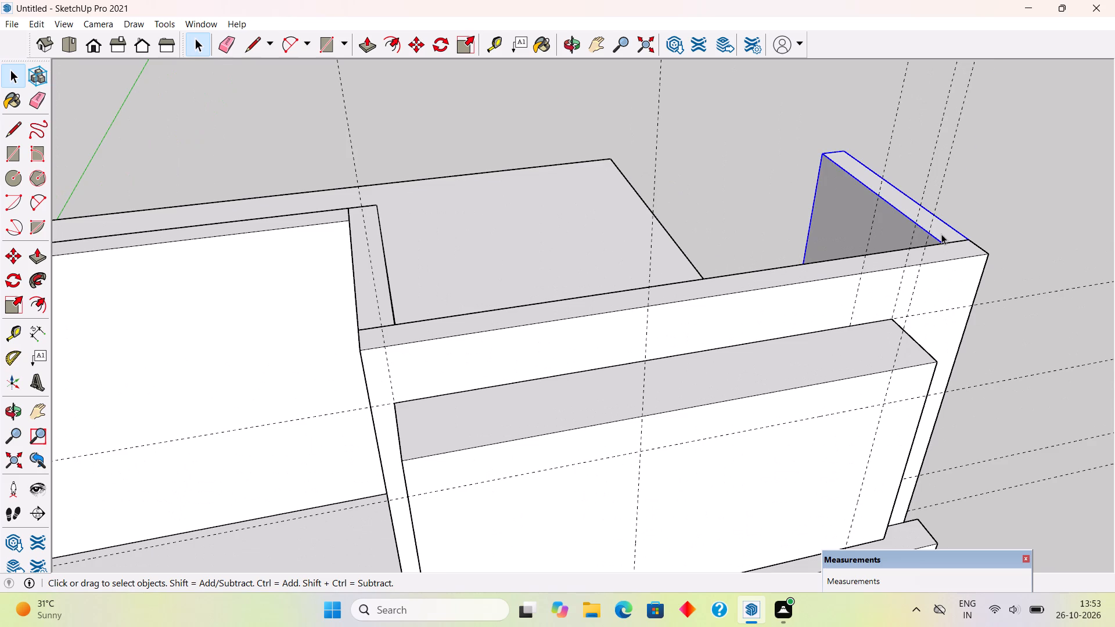
key("p")
left_click(945, 225)
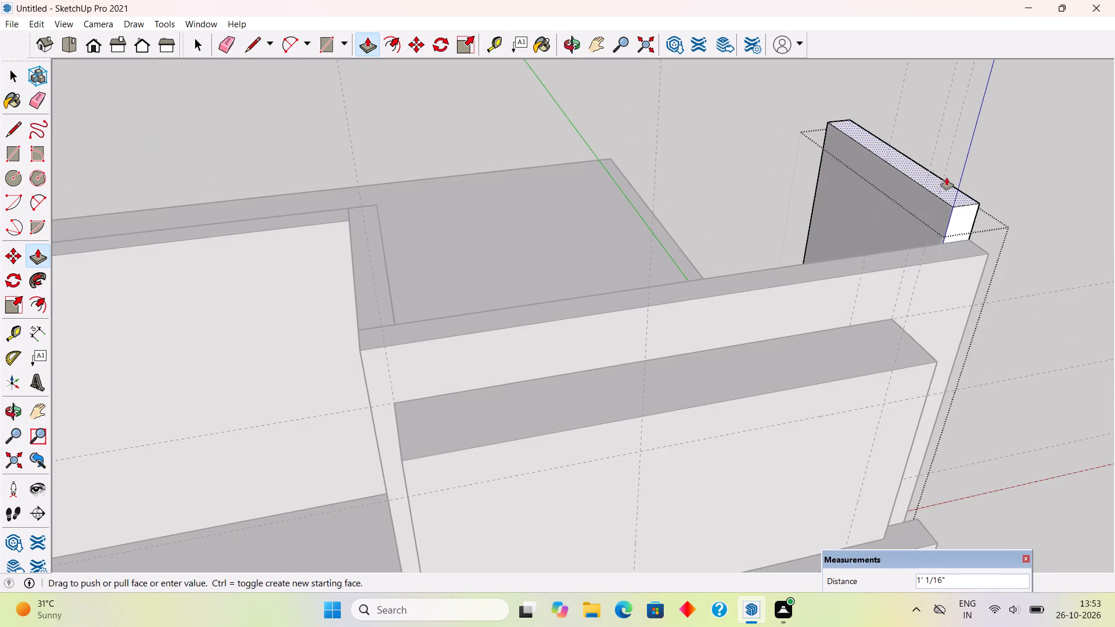
type("2'")
key("Return")
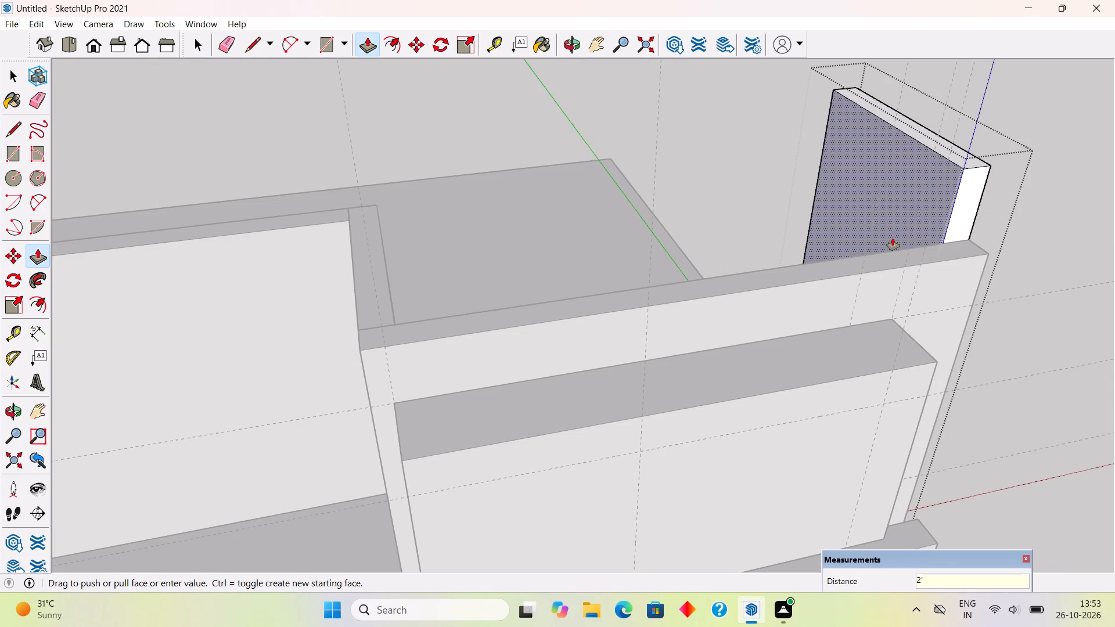
key("space")
Raise the top of the projecting upper front wall by 2'.
triple_click(830, 272)
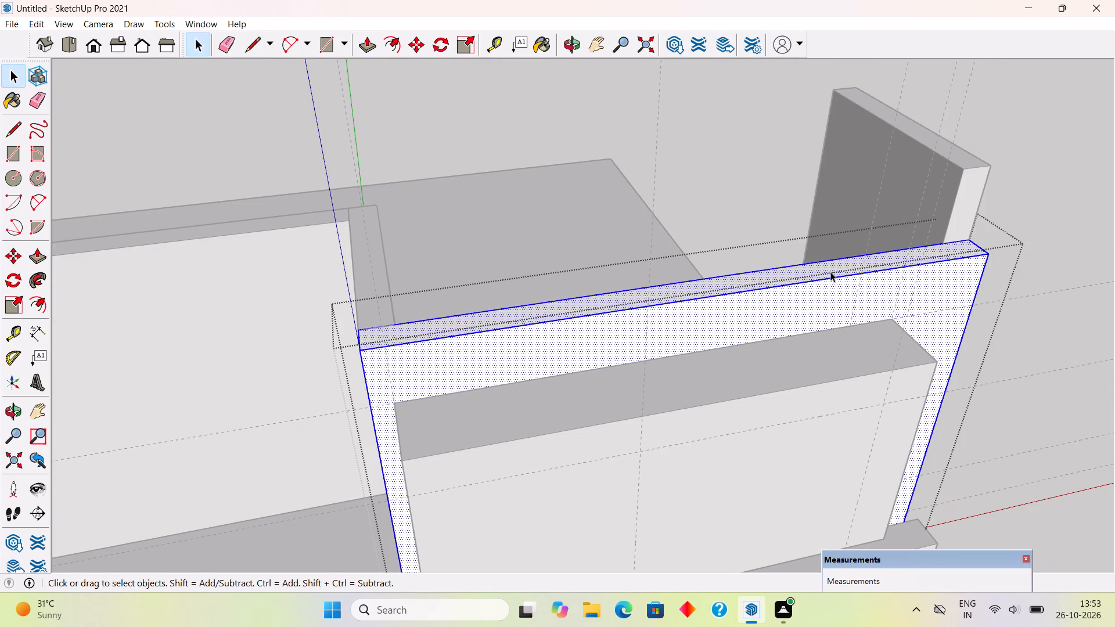
key("p")
left_click(837, 265)
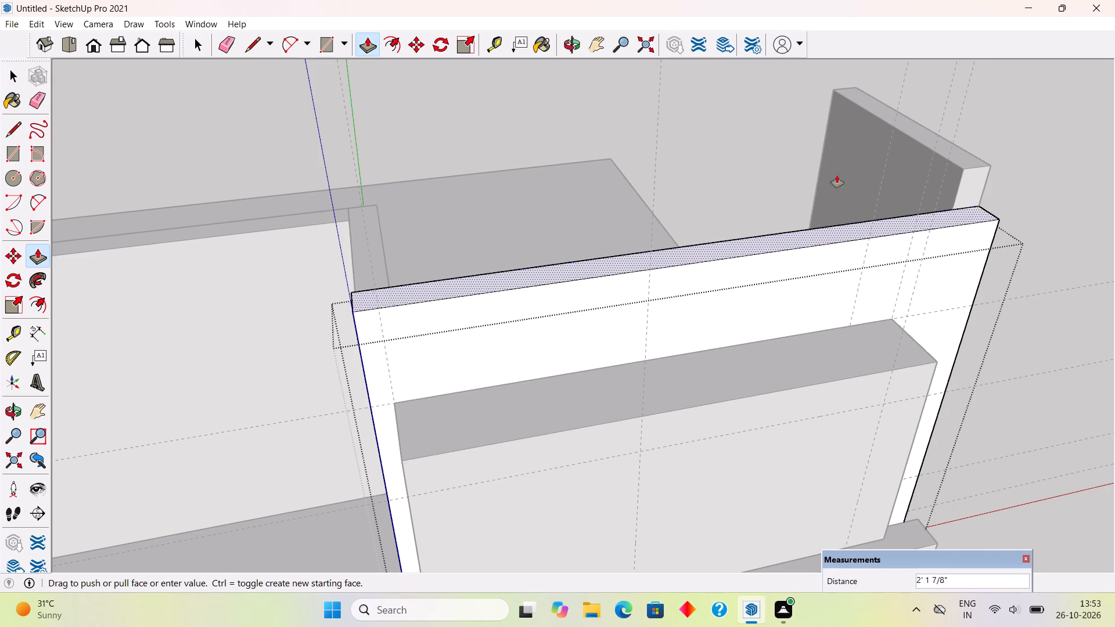
key("2")
key("apostrophe")
key("Return")
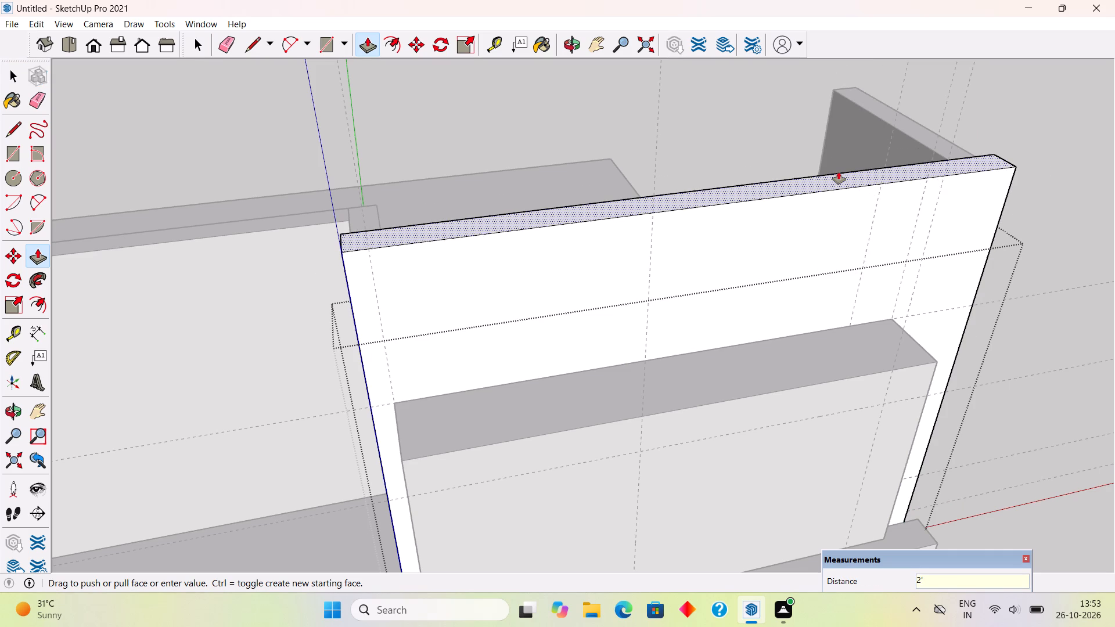
key("space")
key("space")
Raise the short return wall beside the projecting front wall by 2', level with the front wall's top.
middle_click_drag(750, 252, 967, 255)
triple_click(532, 333)
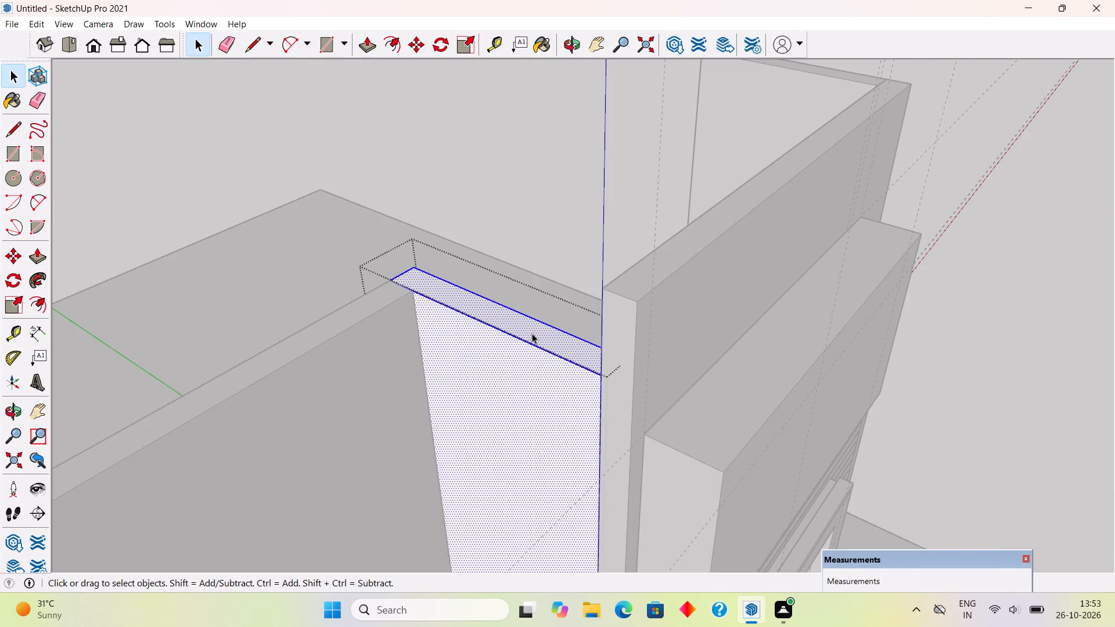
key("p")
left_click(535, 328)
left_click(624, 270)
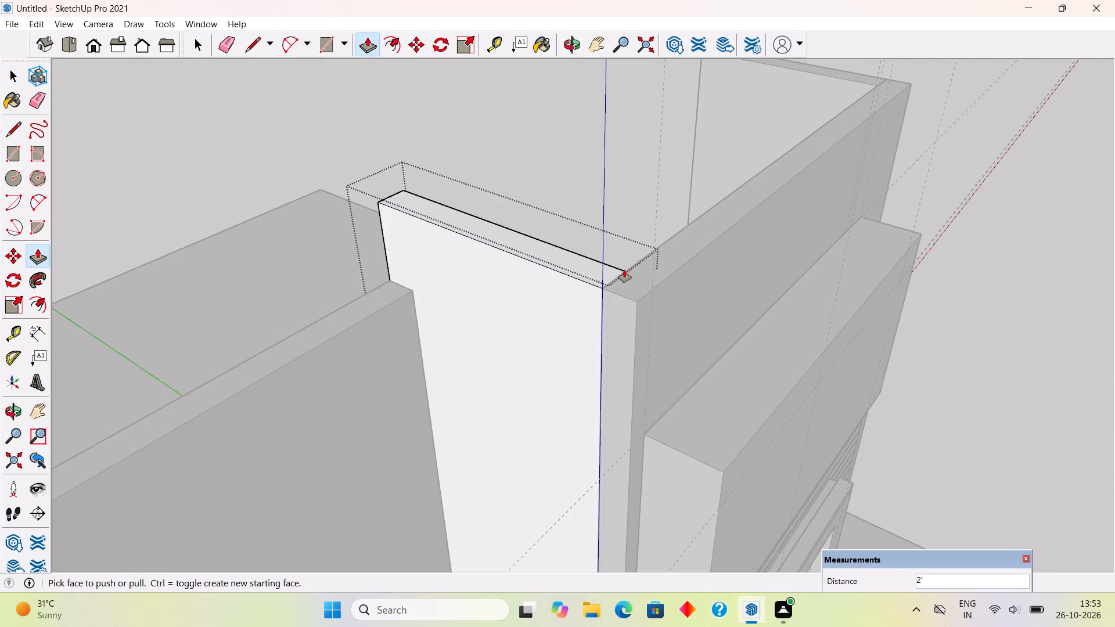
key("space")
left_click(589, 128)
middle_click_drag(800, 278, 581, 249)
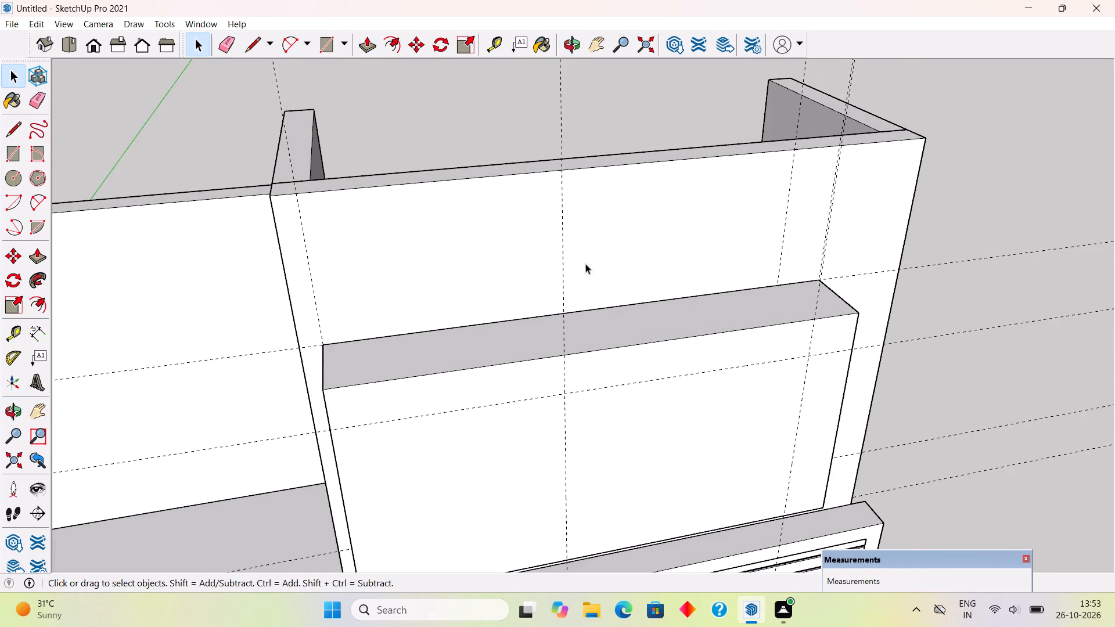
Raise the top face of the projecting box by 2'.
left_click(724, 313)
key("p")
left_click(724, 313)
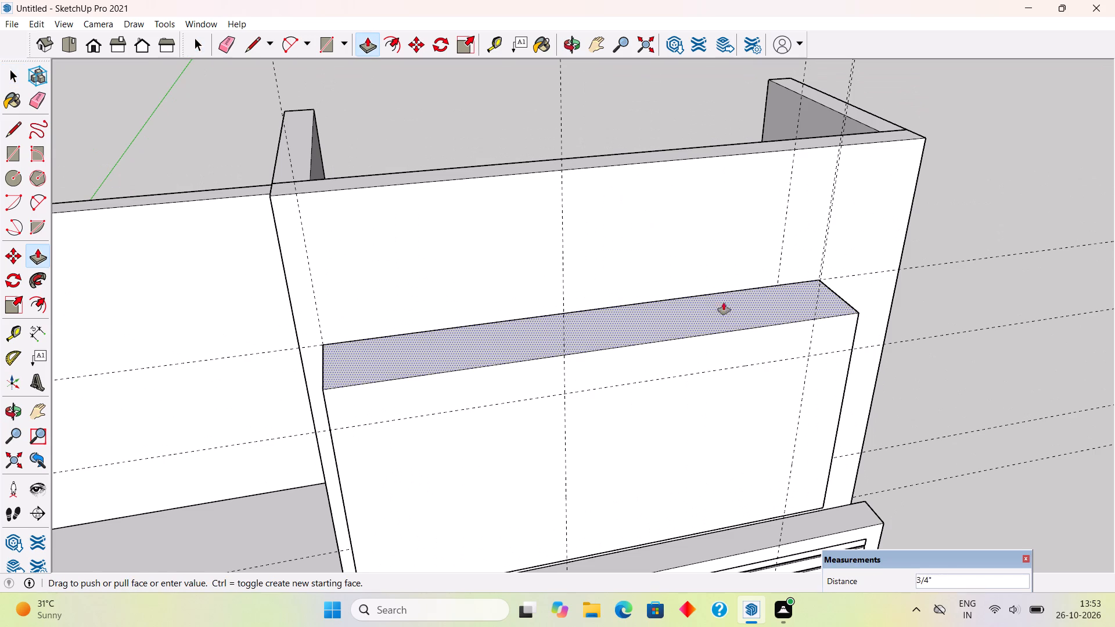
type("2'")
key("Return")
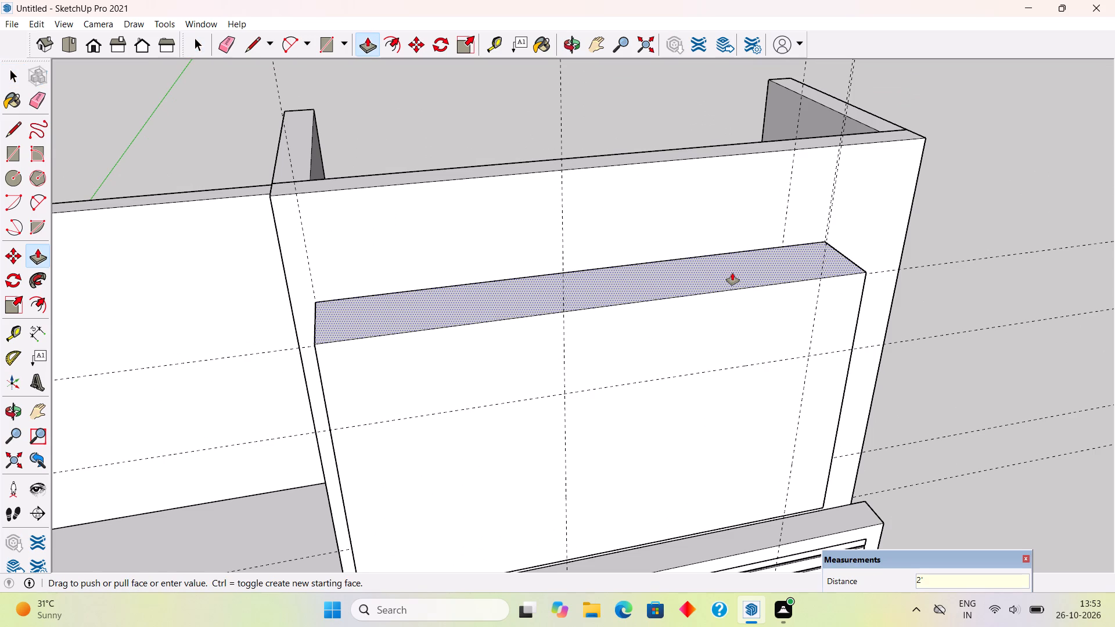
key("space")
Place a horizontal guide on the projecting box's front face, 1'2" below its top edge.
middle_click_drag(739, 306, 687, 151)
scroll(686, 151, "down", 3)
middle_click_drag(648, 259, 624, 265)
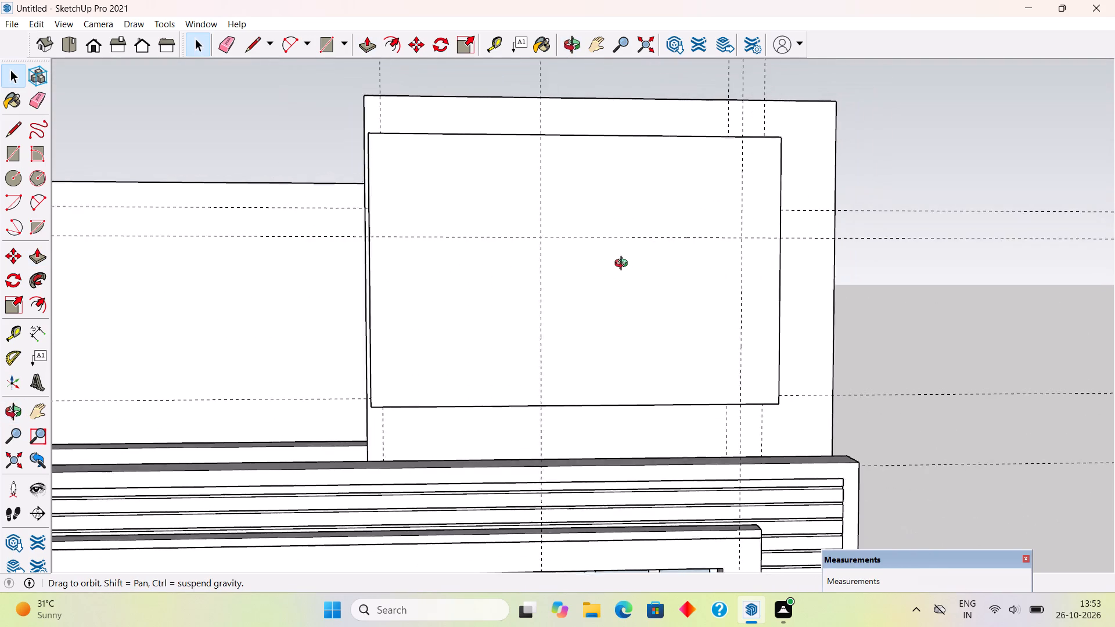
middle_click_drag(624, 265, 630, 282)
key("t")
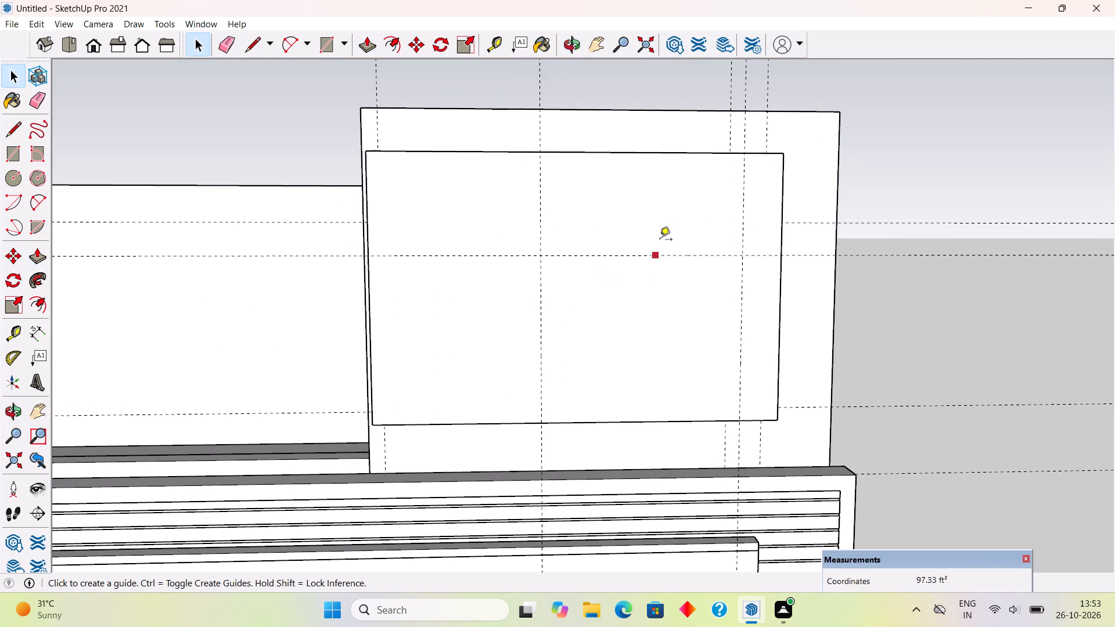
left_click(676, 155)
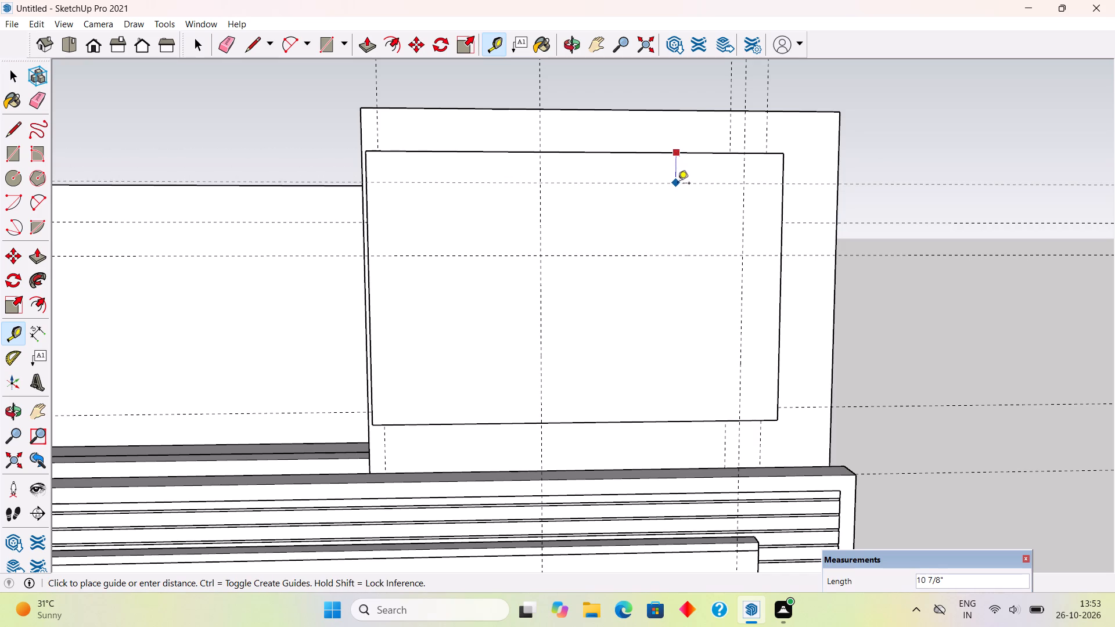
type("1'2\"")
key("Return")
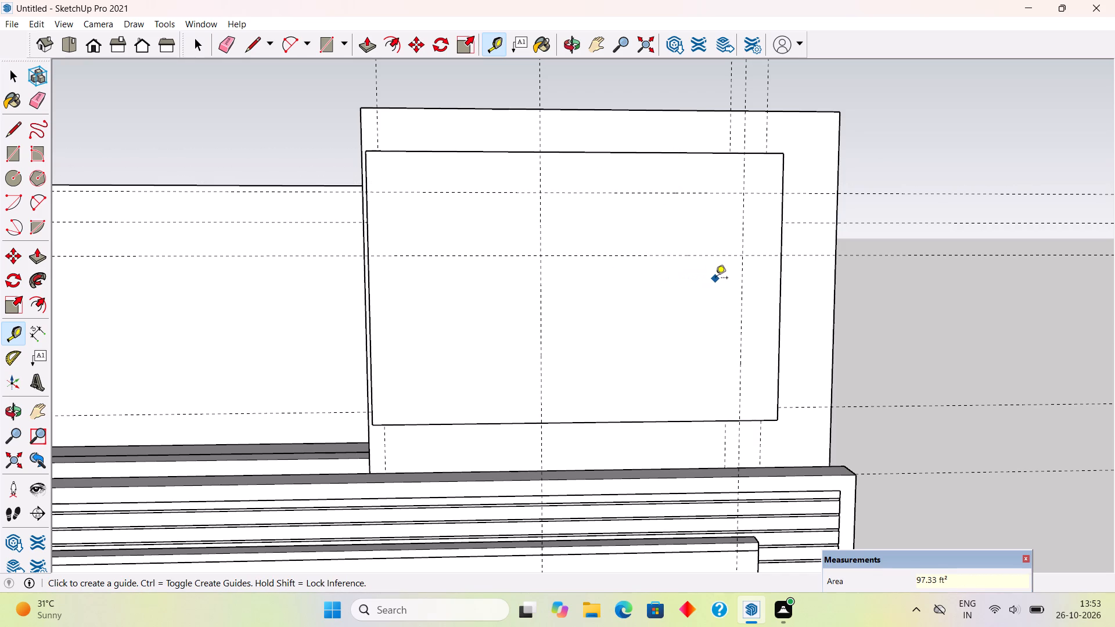
Measure the distance between the two vertical guides on the projecting box's front face.
left_click(740, 314)
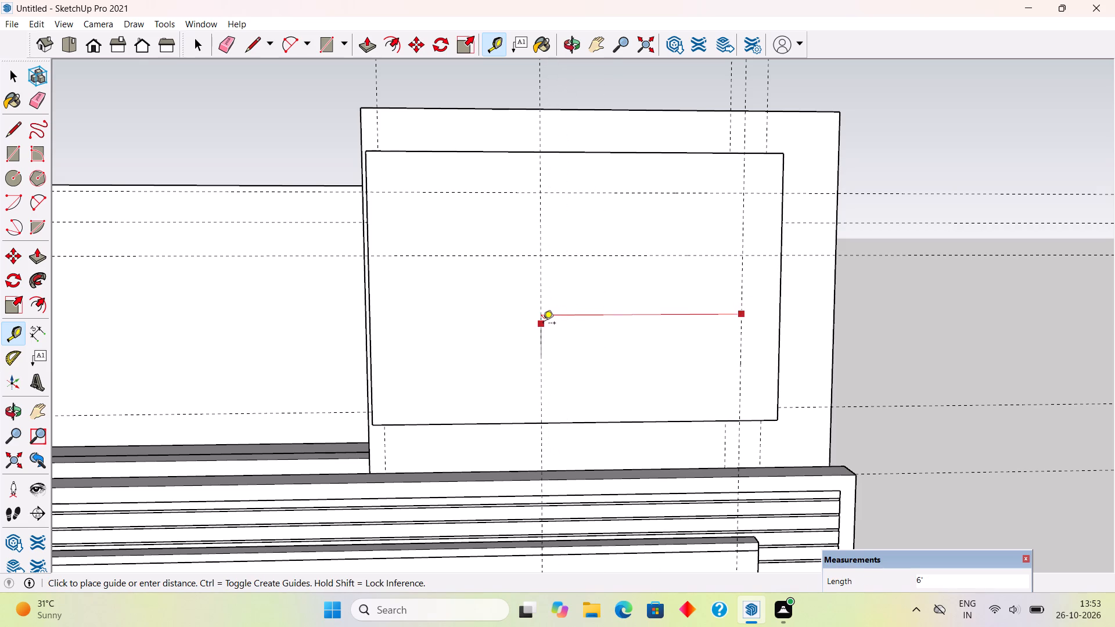
key("space")
Place a horizontal guide on the projecting box's front face, 1'2" above its bottom edge.
type("t")
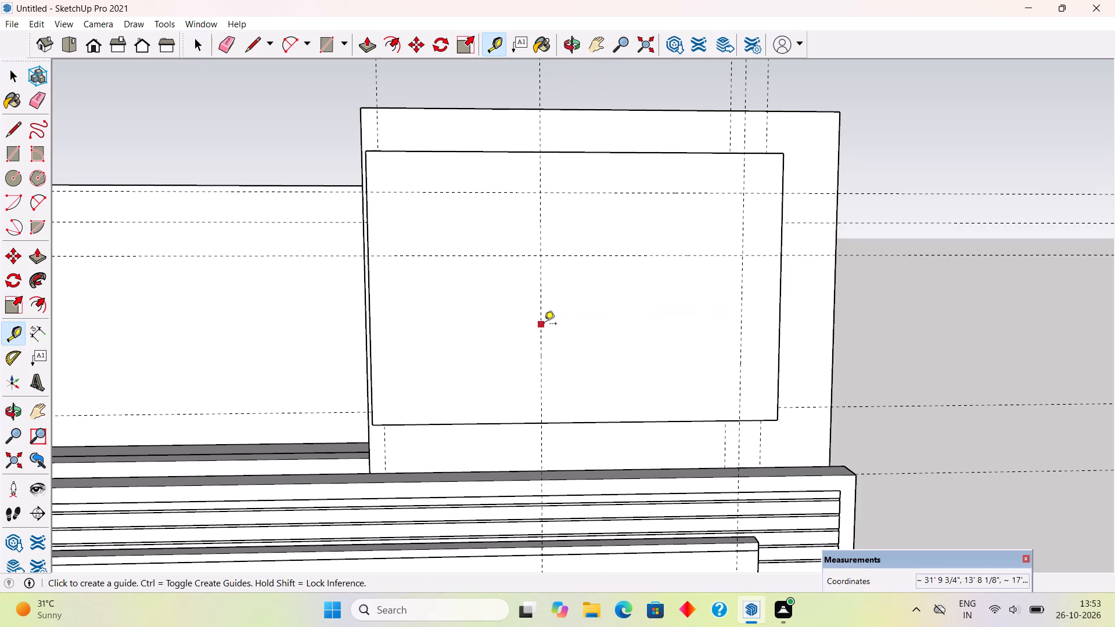
left_click(630, 422)
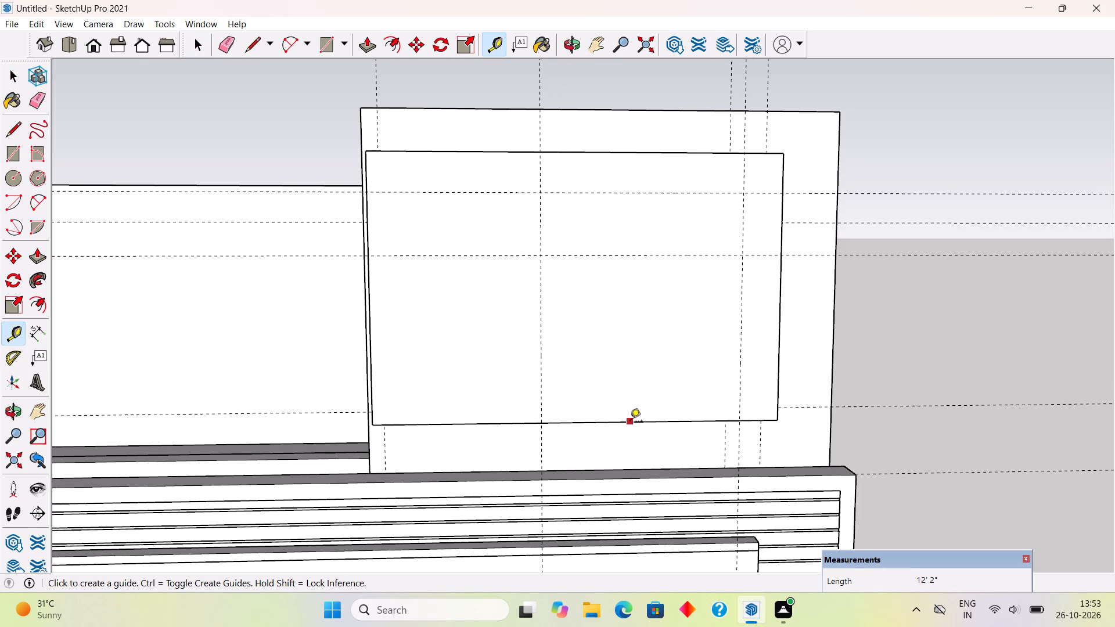
type("1;")
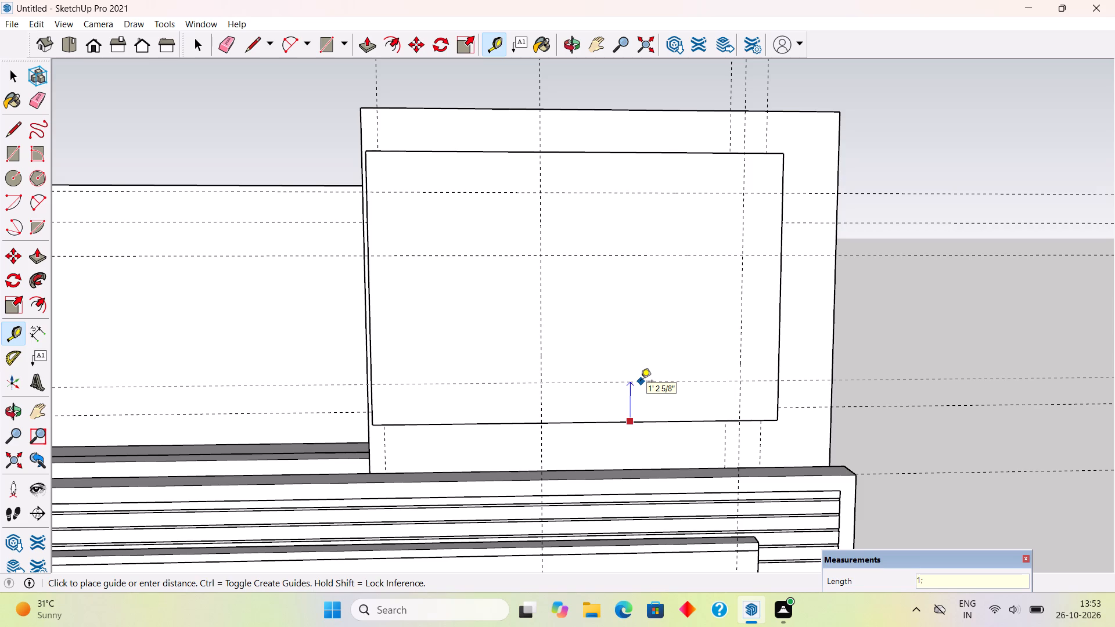
key("BackSpace")
type("'2")
key("shift+quotedbl")
key("Return")
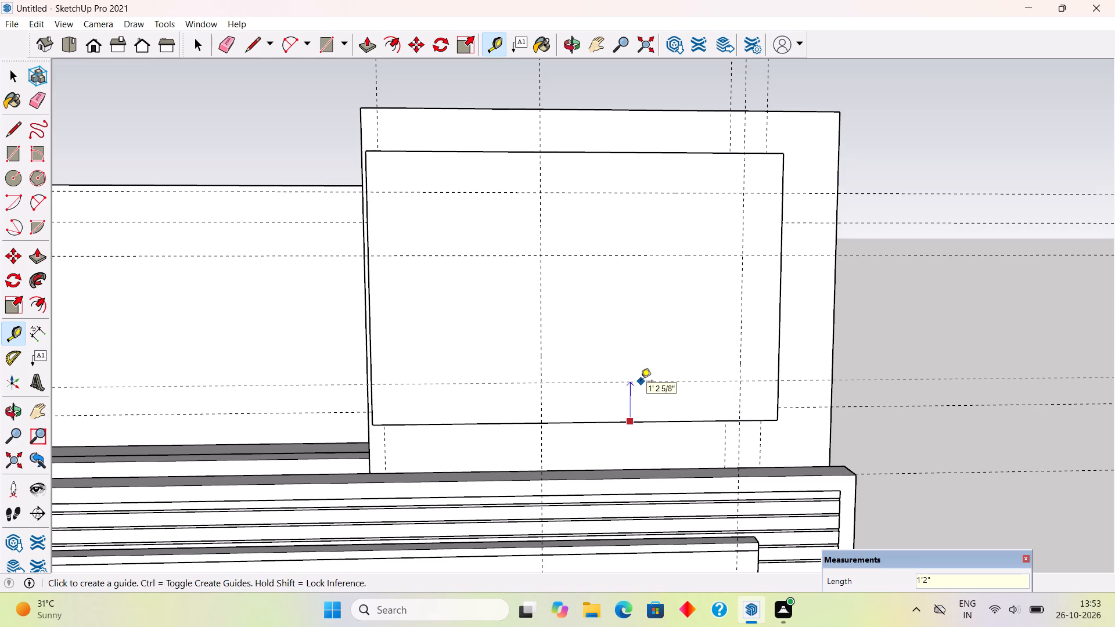
Measure the vertical distance between the upper and lower horizontal guides on the box's front face.
left_click(650, 385)
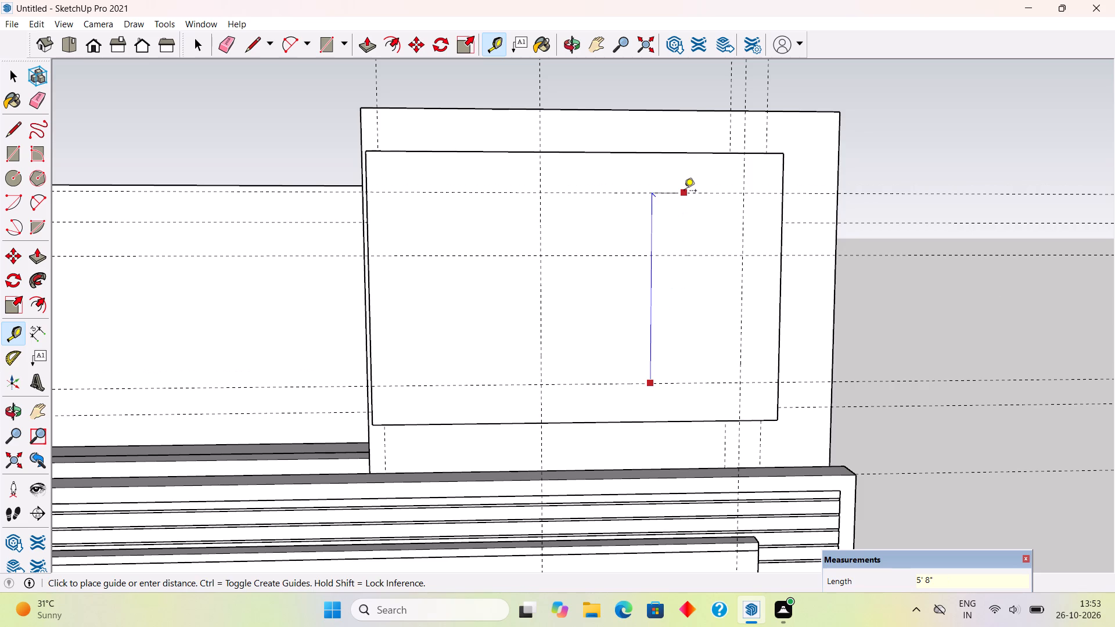
key("space")
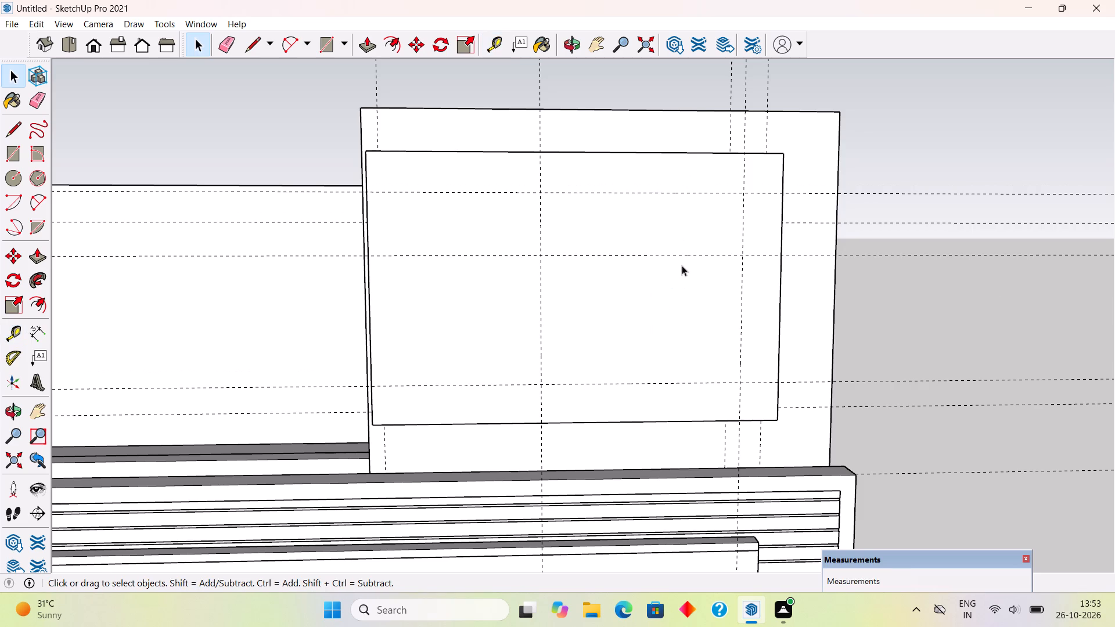
Draw a 6' by 5'8" rectangle on the projecting box's front face, fitted between the guide intersections.
left_click(670, 294)
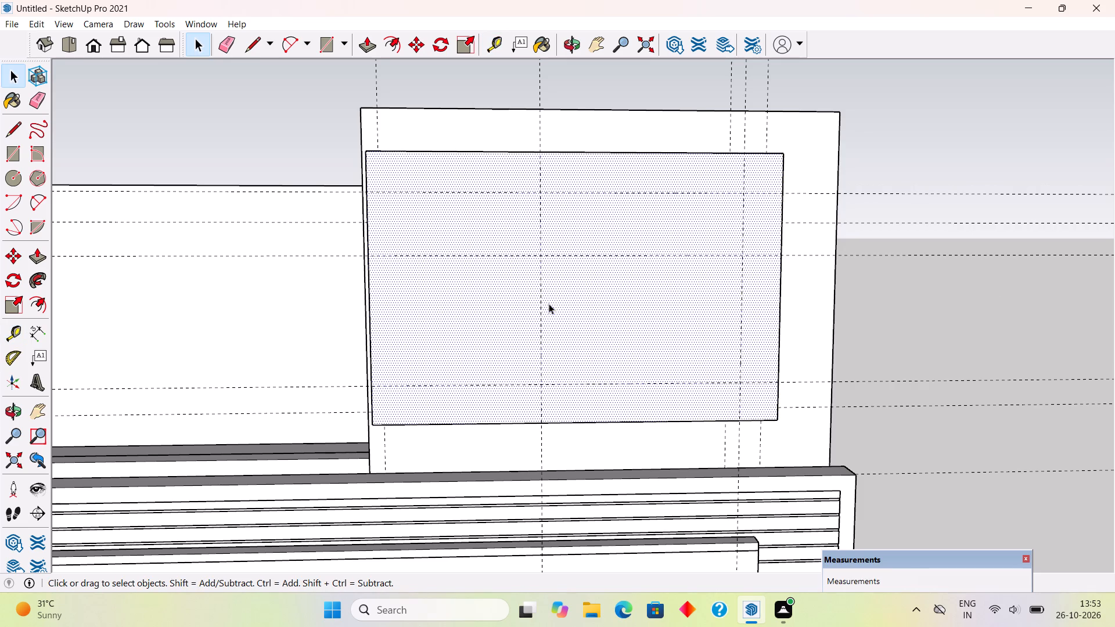
scroll(560, 296, "down", 6)
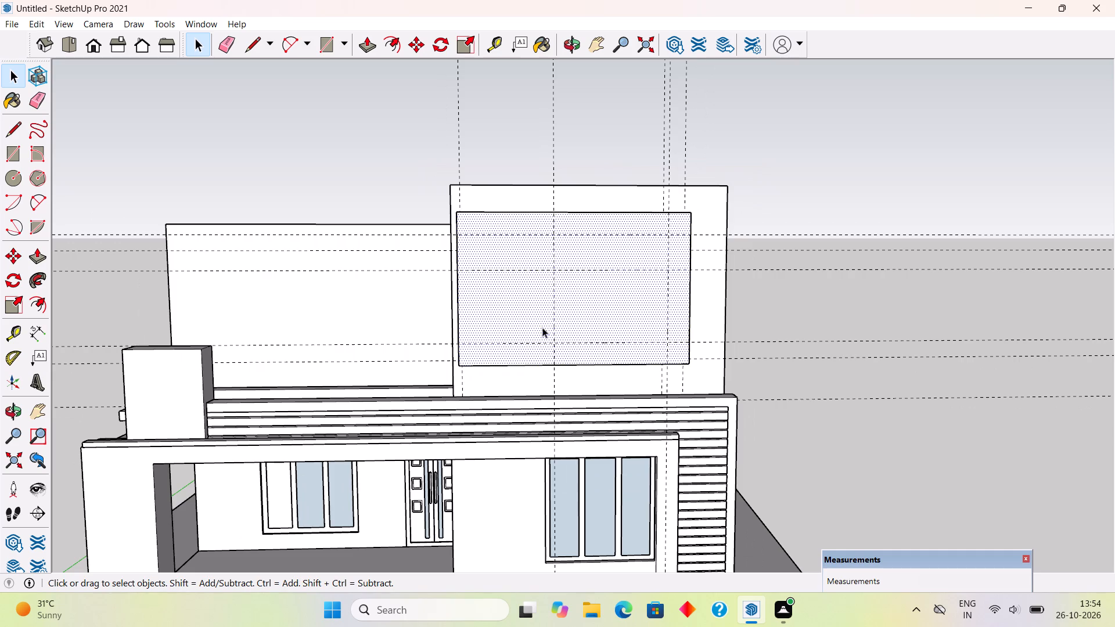
middle_click_drag(551, 326, 631, 362)
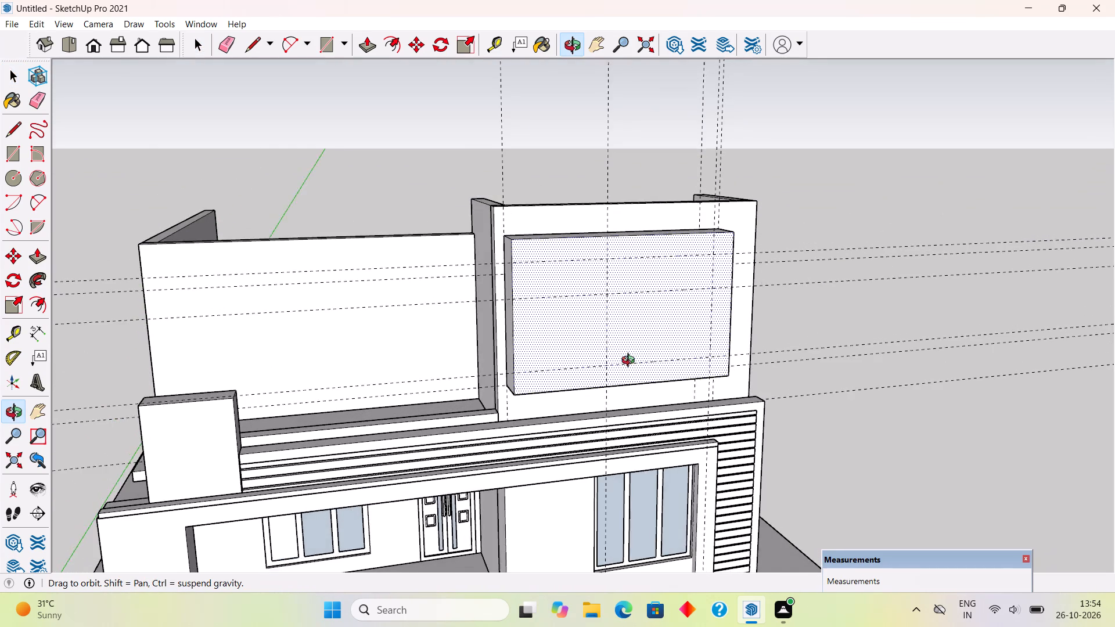
middle_click_drag(631, 362, 623, 360)
scroll(660, 338, "up", 4)
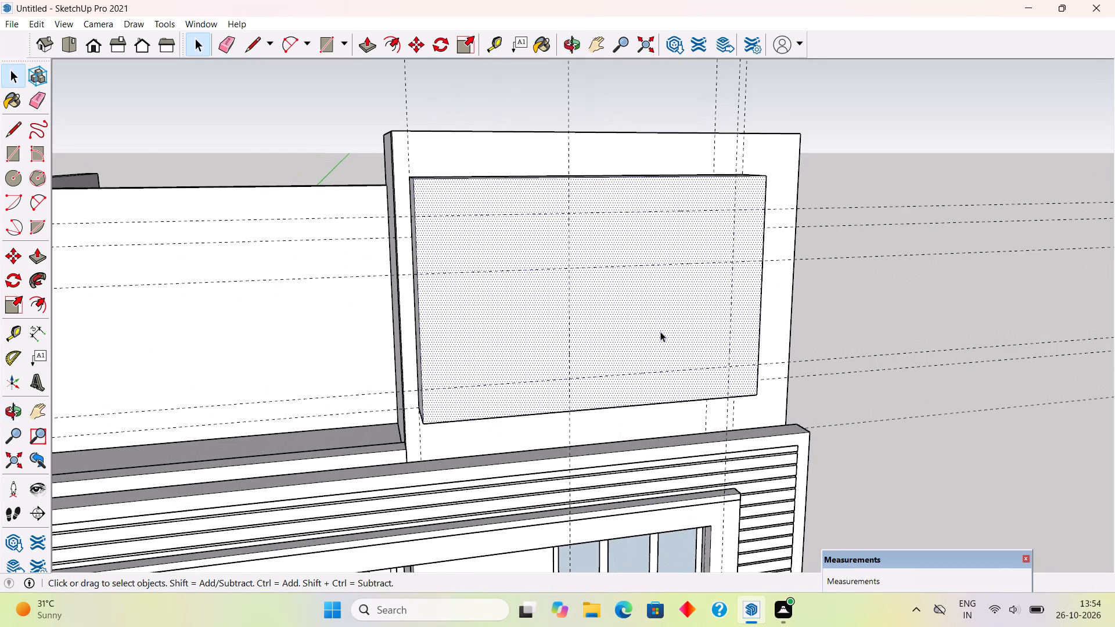
key("r")
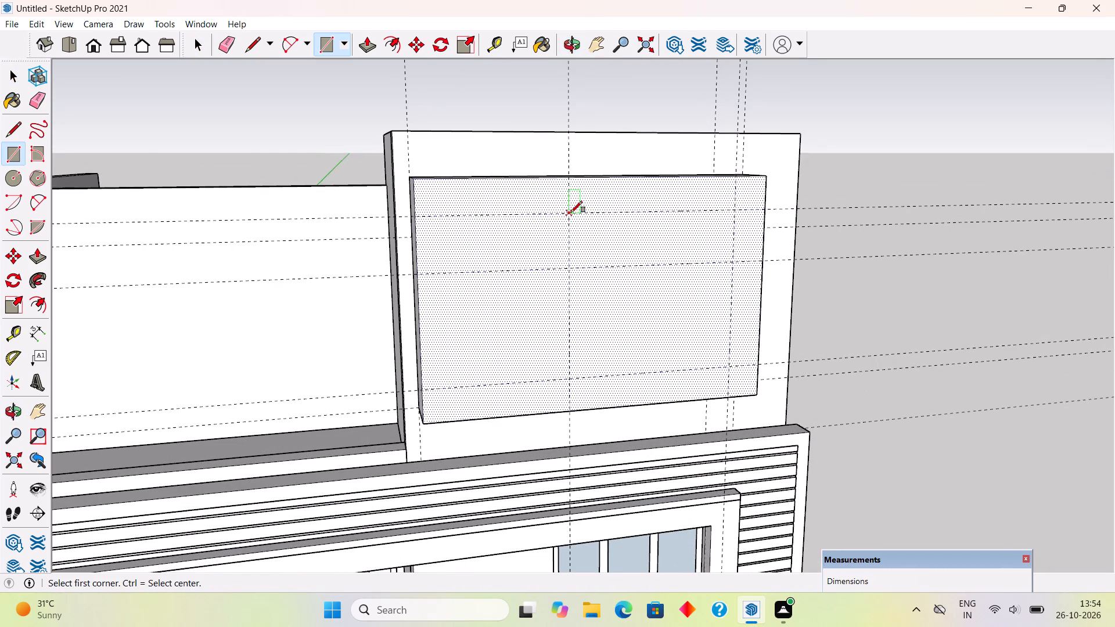
left_click(571, 212)
left_click(727, 366)
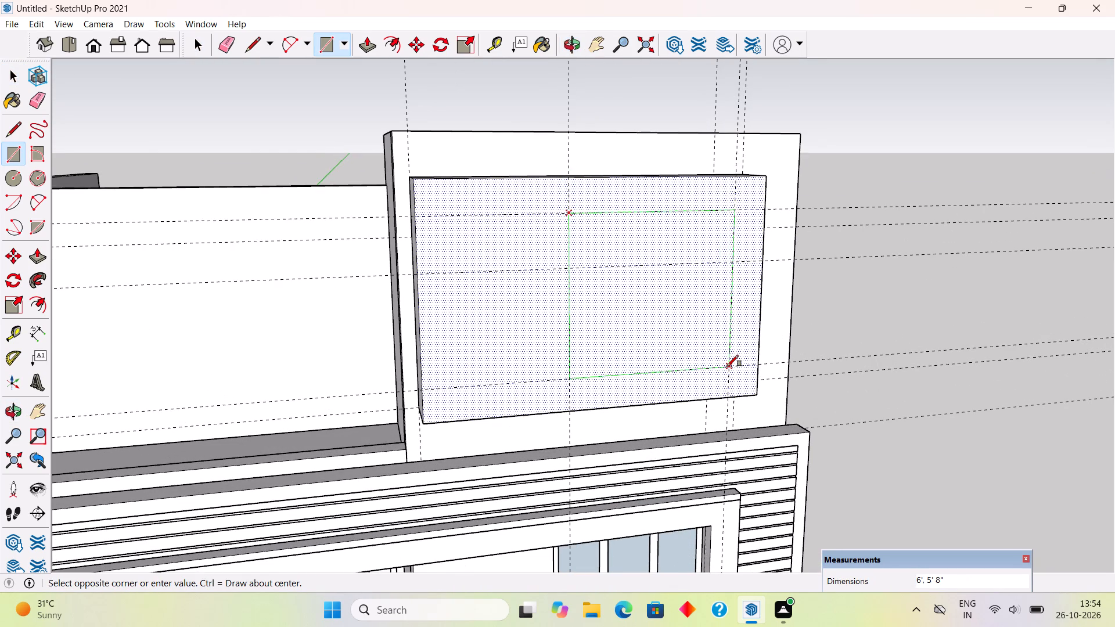
Push the rectangle on the box's front face back through the box to the wall, cutting a window opening.
left_click_drag(727, 366, 650, 337)
key("p")
left_click(635, 333)
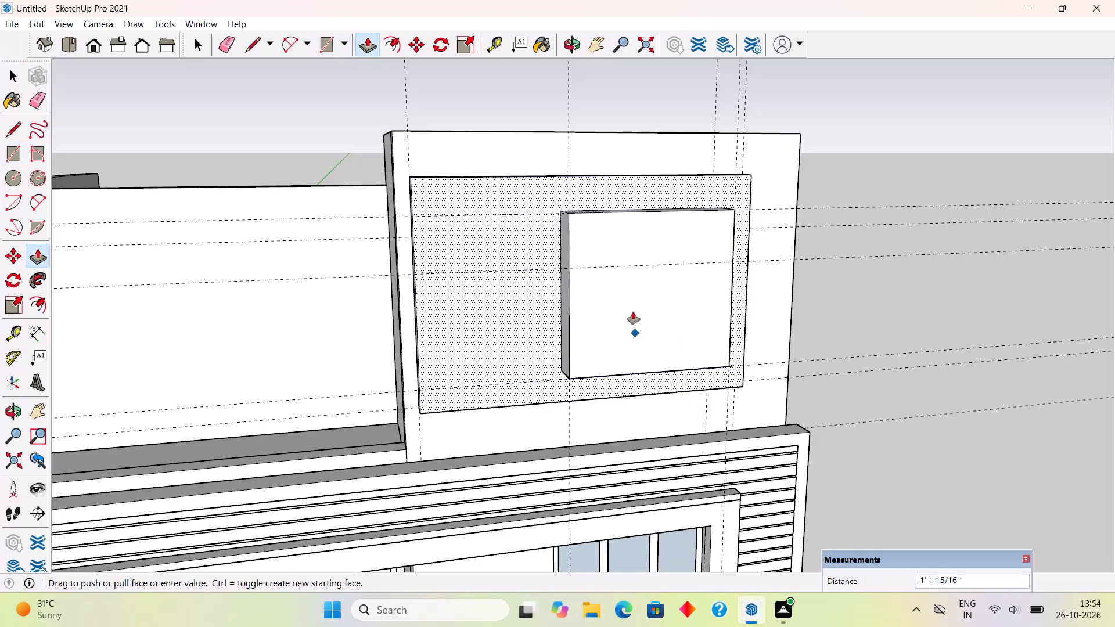
key("space")
left_click(633, 312)
key("p")
left_click_drag(633, 312, 633, 311)
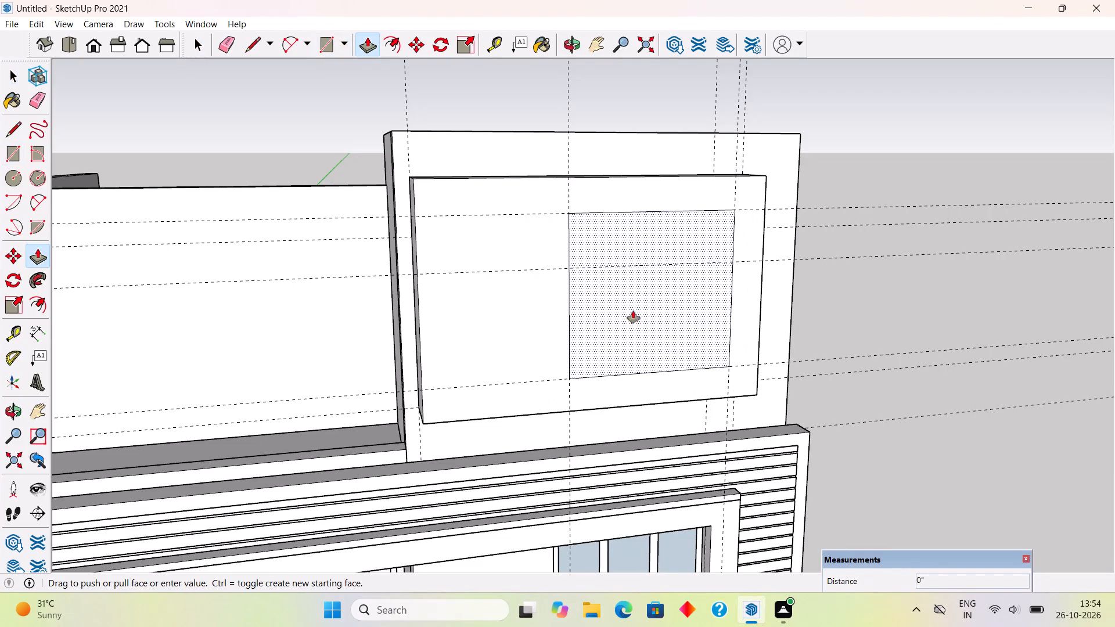
left_click_drag(633, 311, 626, 274)
key("space")
left_click(879, 310)
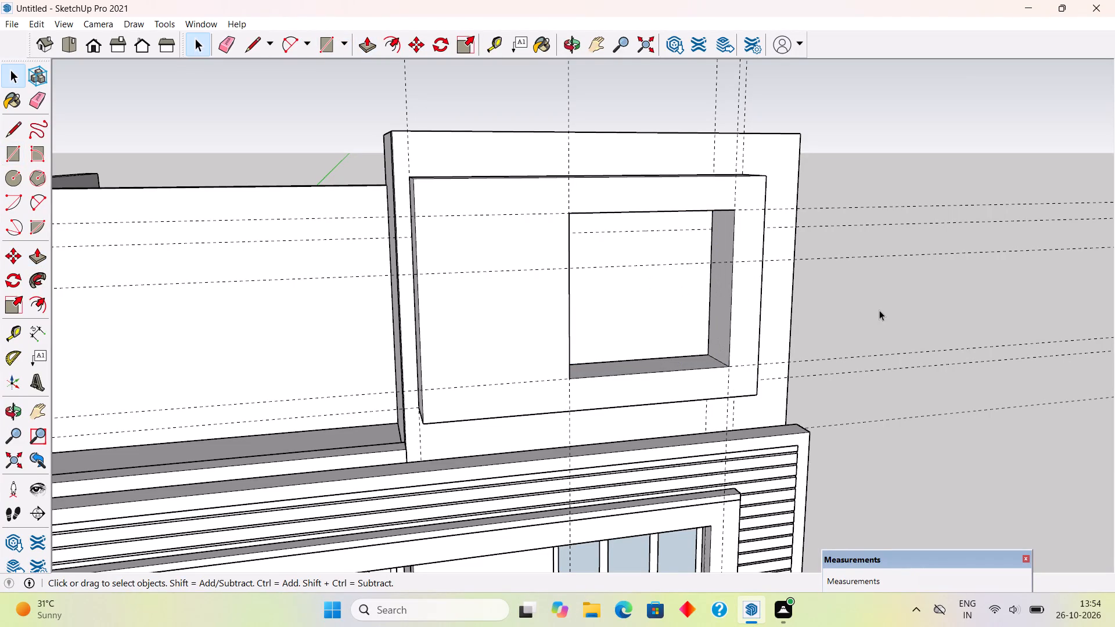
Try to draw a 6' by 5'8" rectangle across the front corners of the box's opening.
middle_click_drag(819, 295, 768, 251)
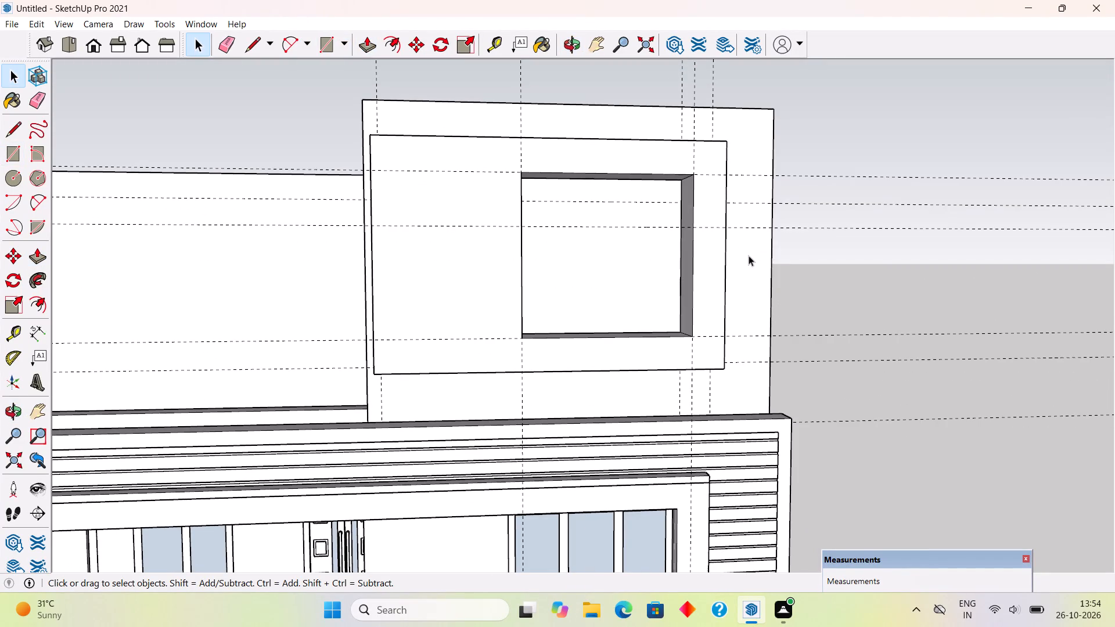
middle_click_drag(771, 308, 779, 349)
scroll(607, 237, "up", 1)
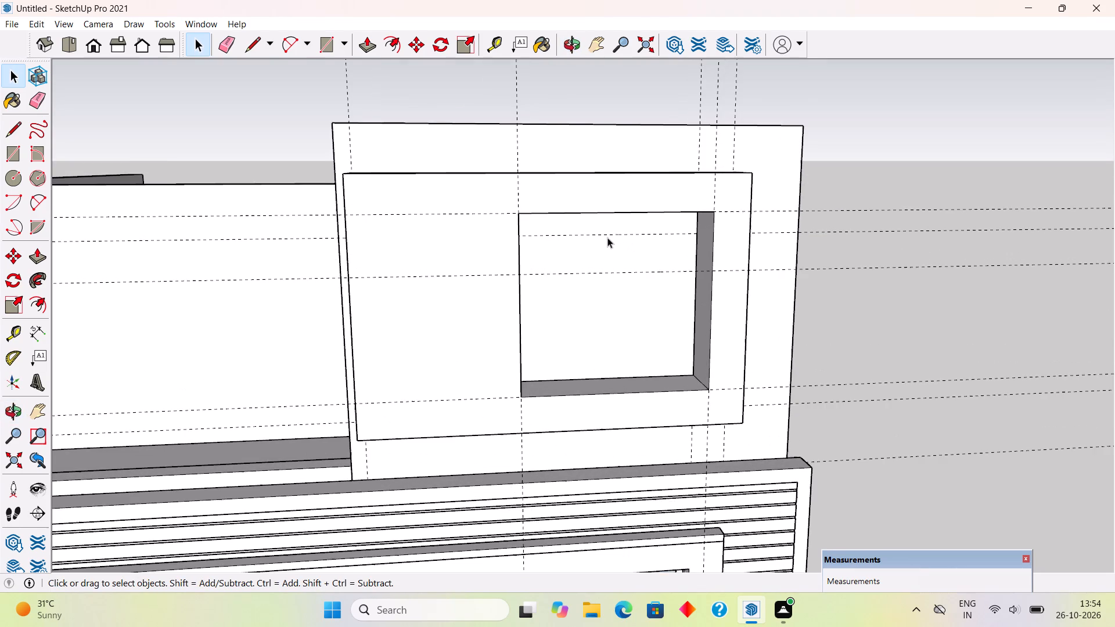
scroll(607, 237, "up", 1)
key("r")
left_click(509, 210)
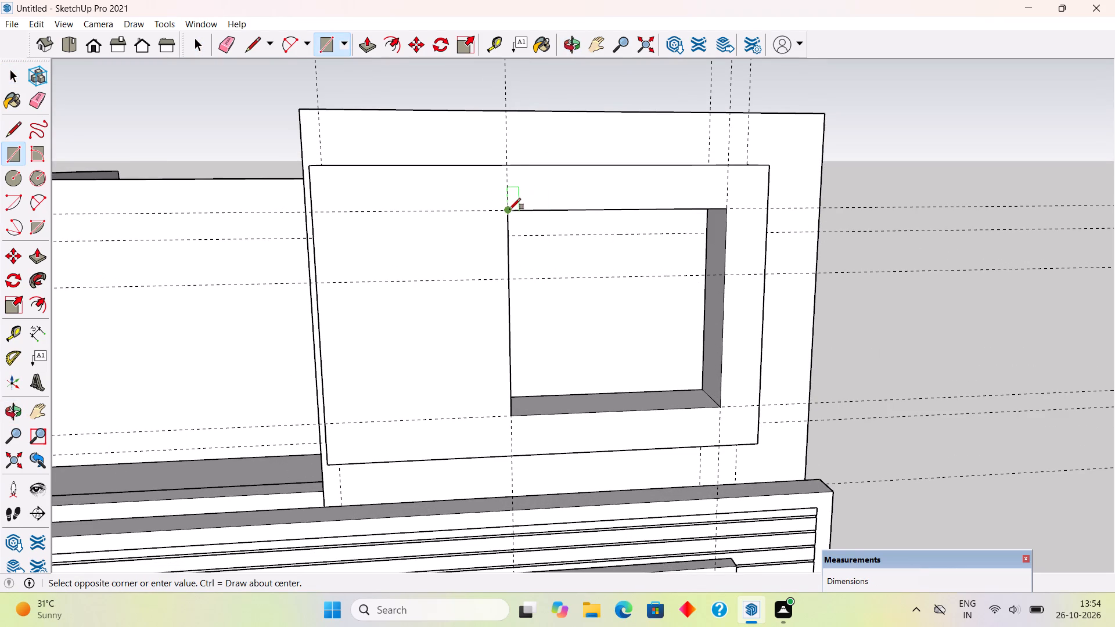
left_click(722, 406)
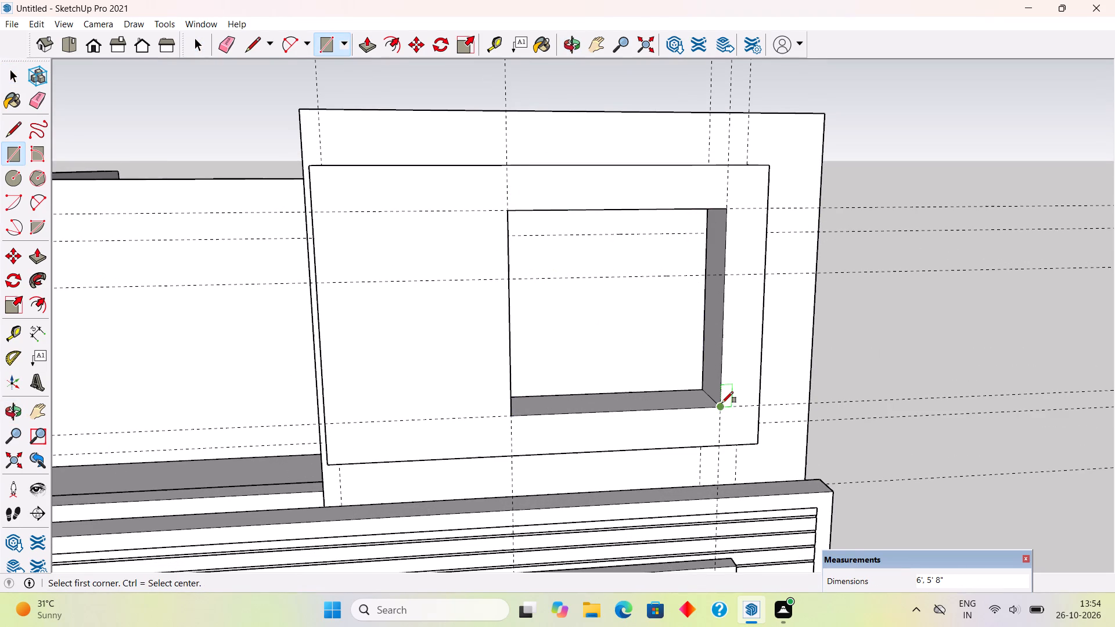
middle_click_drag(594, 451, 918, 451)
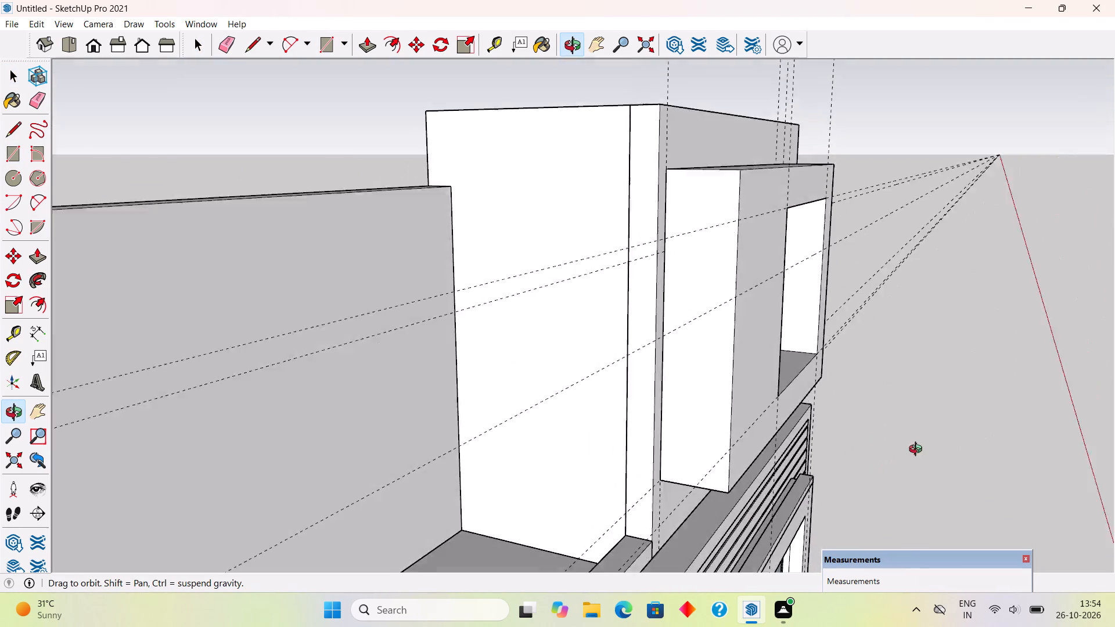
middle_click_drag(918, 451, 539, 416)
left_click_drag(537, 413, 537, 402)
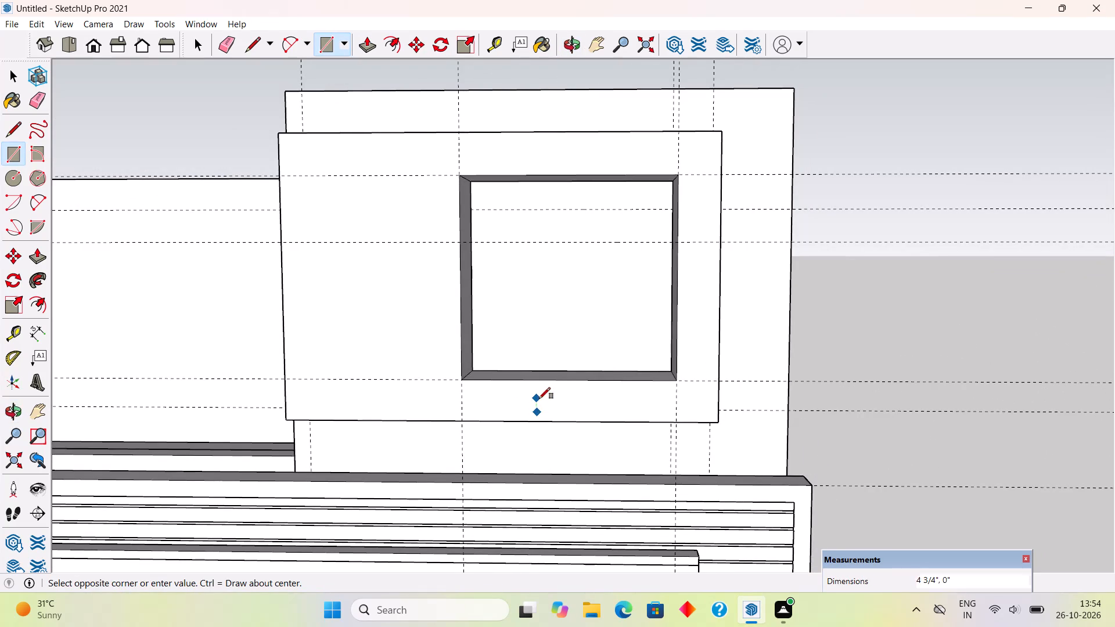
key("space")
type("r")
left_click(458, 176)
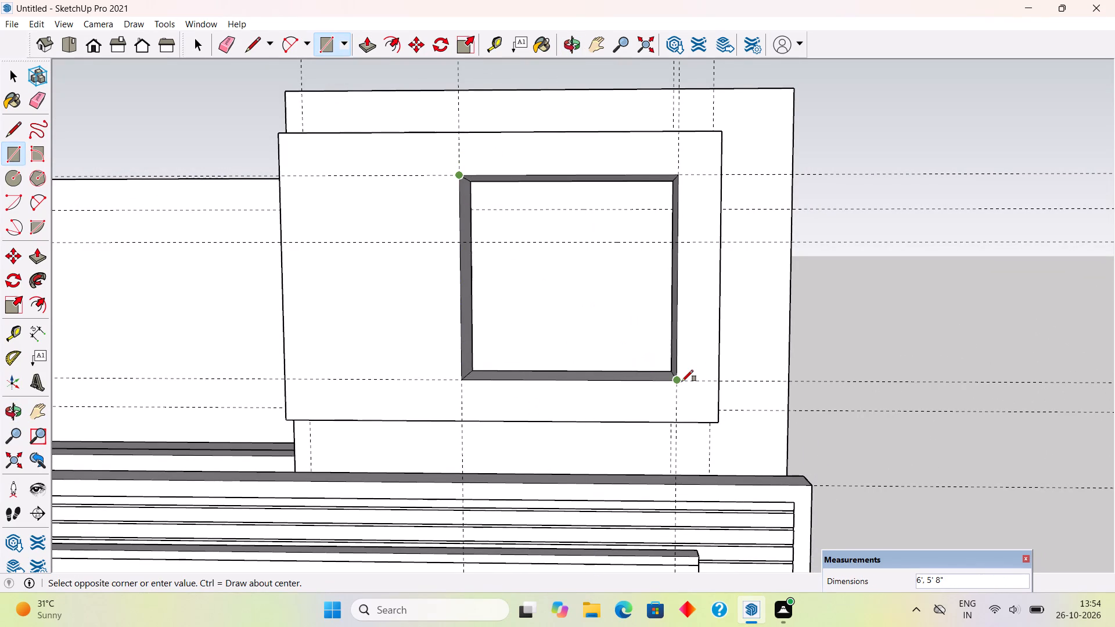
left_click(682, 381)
Make the whole projecting box with its opening into a group.
middle_click_drag(682, 381, 483, 417)
key("space")
triple_click(505, 371)
left_click(505, 371)
right_click(505, 371)
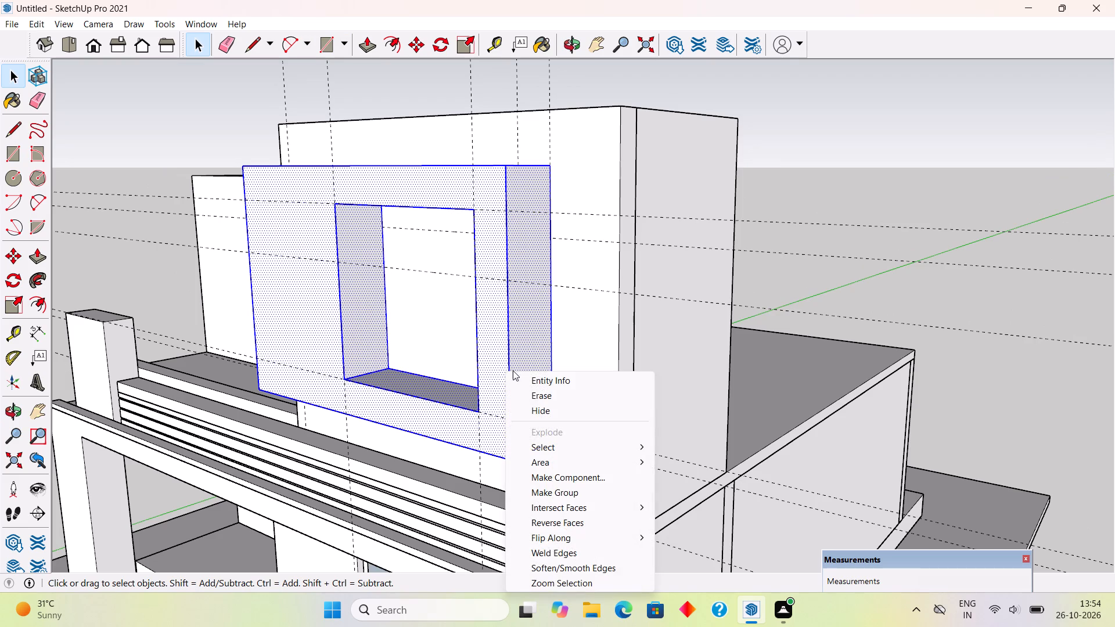
left_click(553, 493)
scroll(559, 472, "down", 6)
left_click(863, 281)
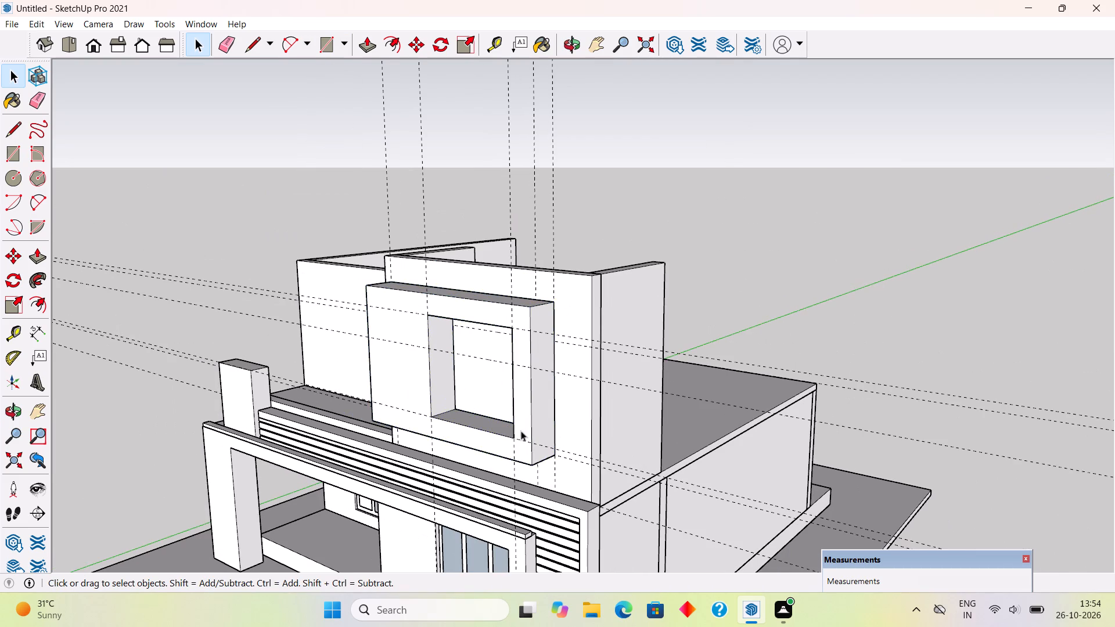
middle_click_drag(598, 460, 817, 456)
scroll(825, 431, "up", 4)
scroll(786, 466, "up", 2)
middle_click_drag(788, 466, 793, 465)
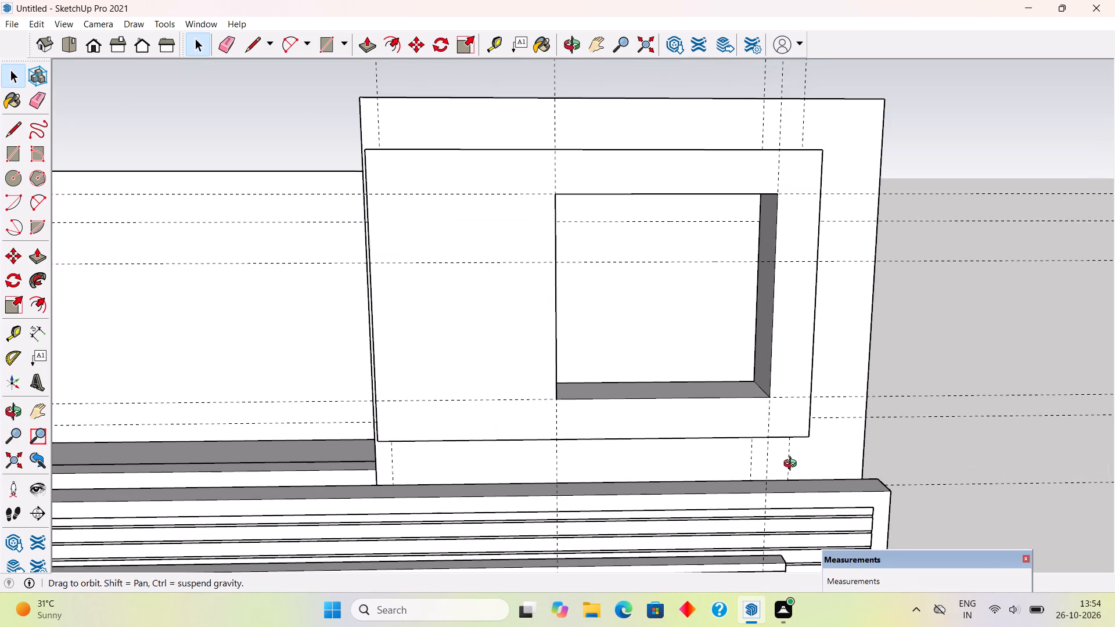
Draw a rectangle covering the window opening in the projecting wall panel, from corner to opposite corner.
middle_click_drag(793, 465, 802, 459)
key("r")
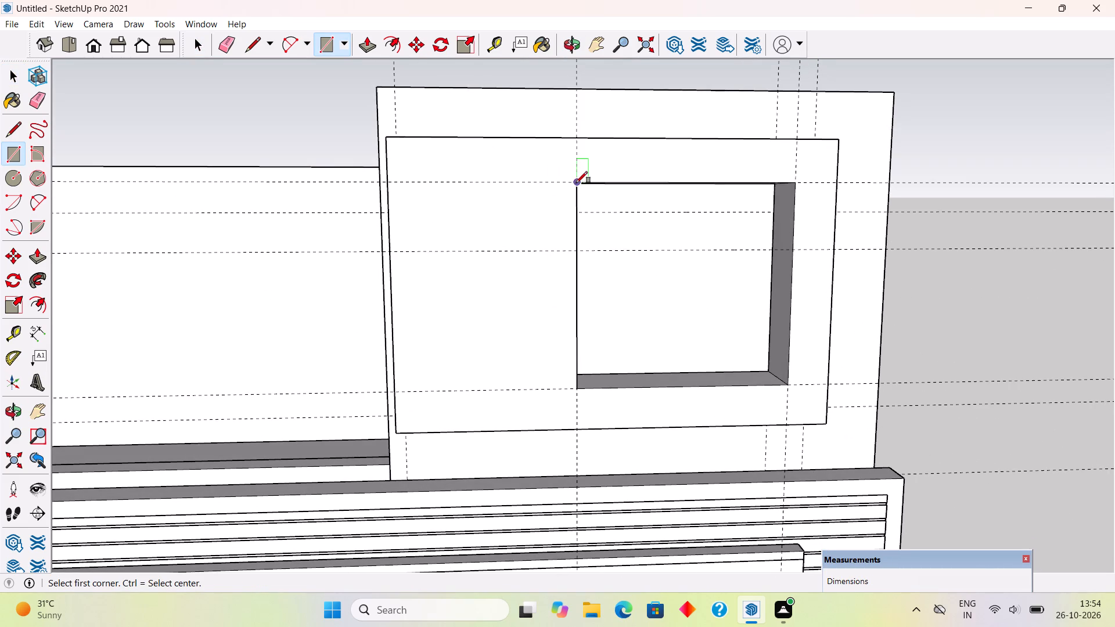
left_click(577, 183)
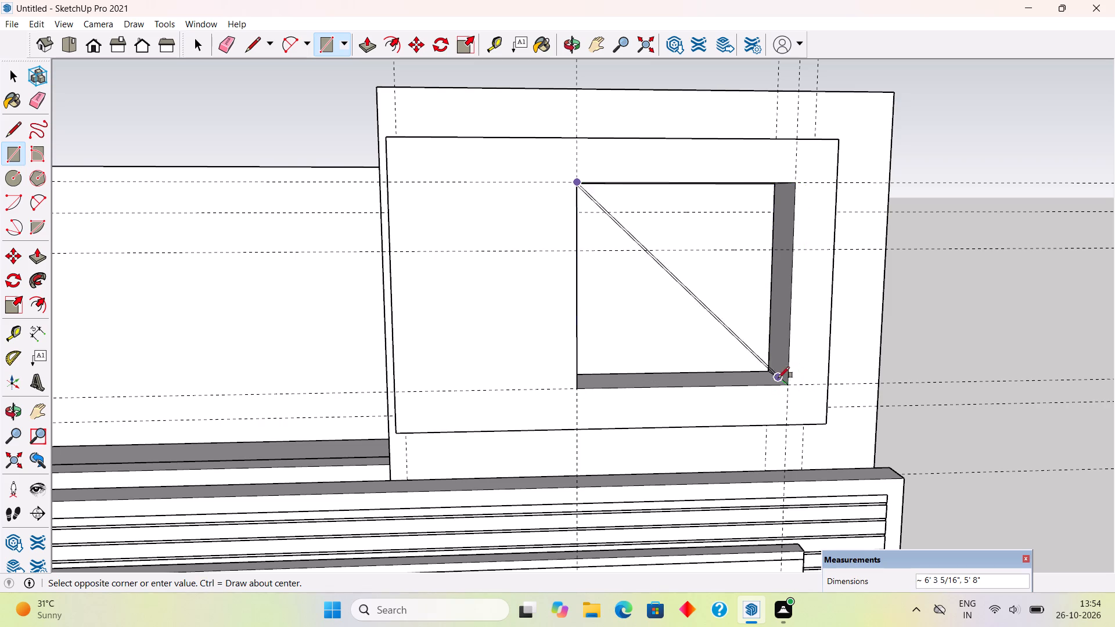
left_click(785, 379)
Offset the outline of the face over the opening inward by 4" to form the window frame border.
key("f")
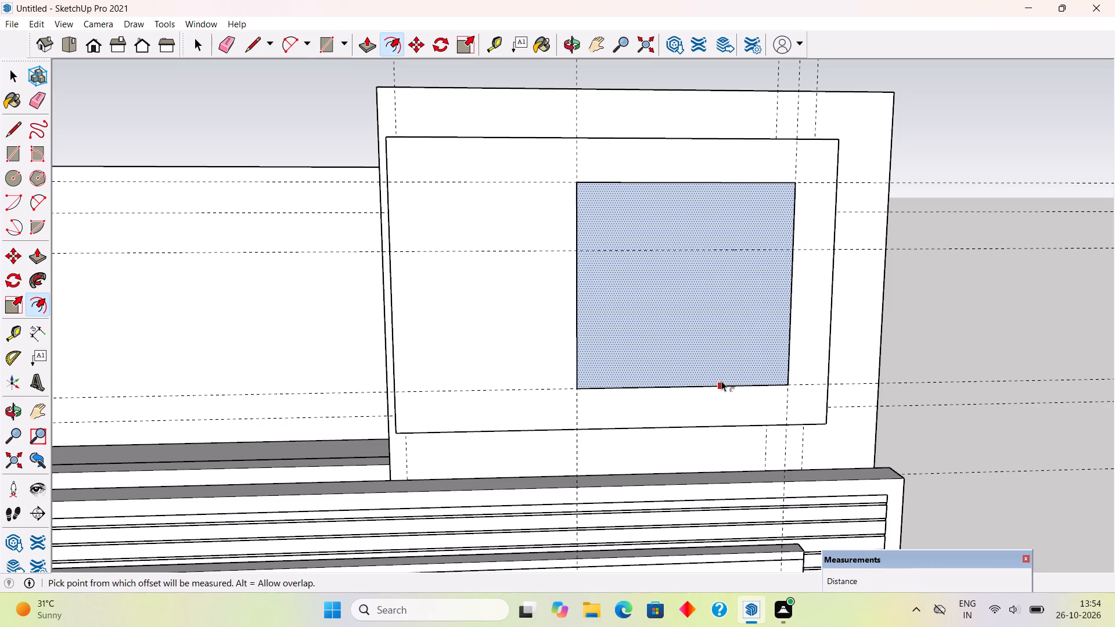
left_click(721, 381)
type("4\"")
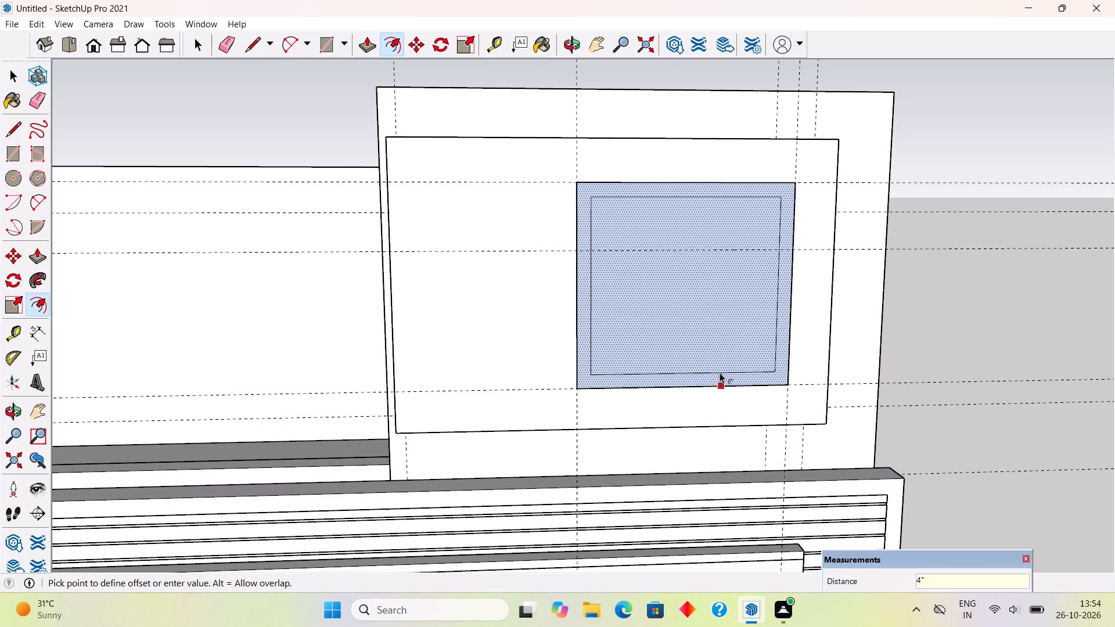
key("Return")
Place two vertical guides on the window face, each 2' in from one of its outer side edges.
key("t")
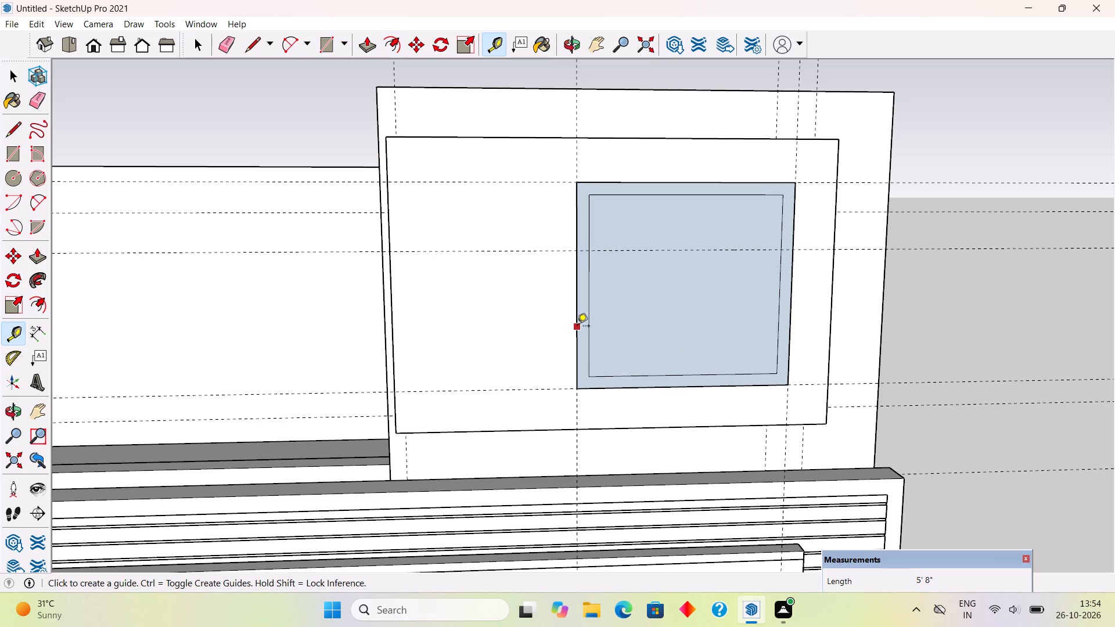
left_click(577, 327)
type("2'")
key("Return")
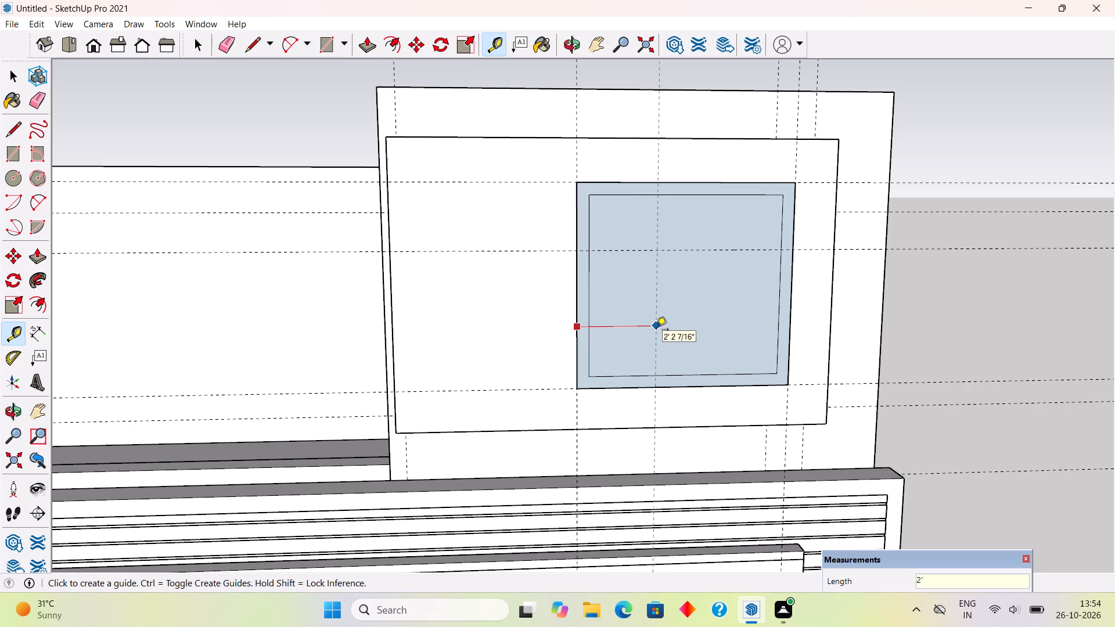
left_click(794, 296)
type("2'")
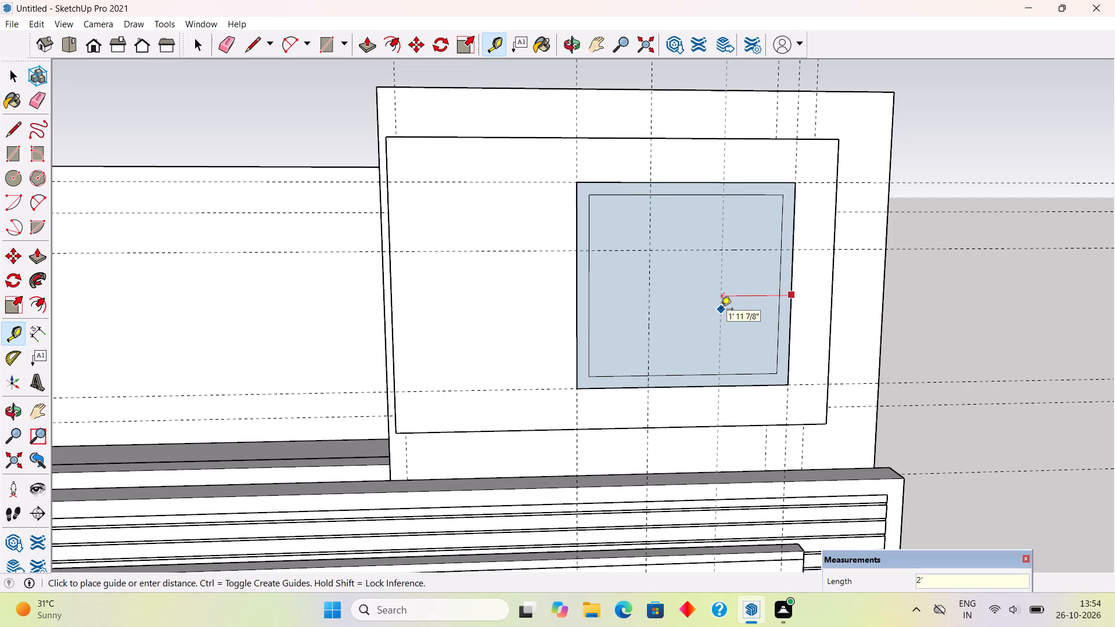
key("Return")
Add guides 2" to either side of both vertical guides on the window face to mark the mullion widths.
left_click(721, 323)
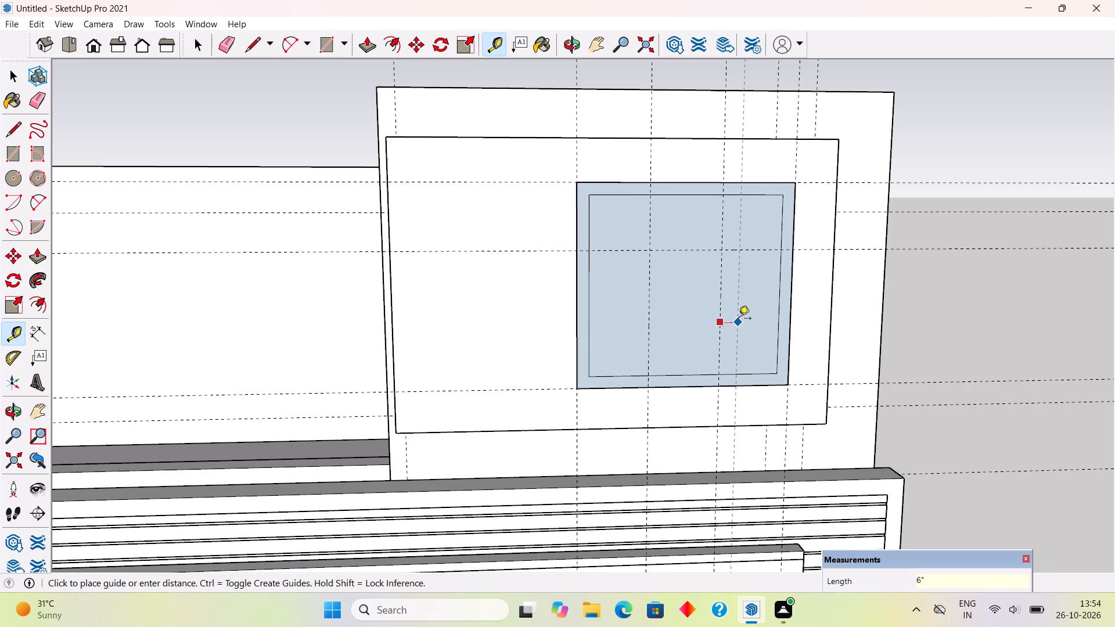
type("2\"")
key("Return")
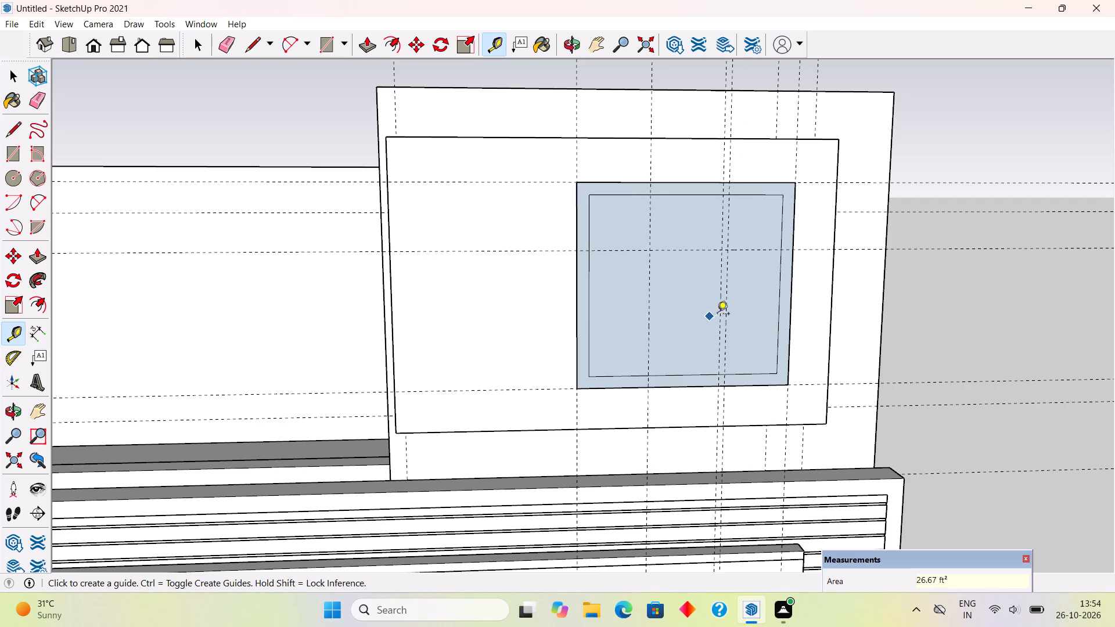
left_click(717, 313)
type("2\"")
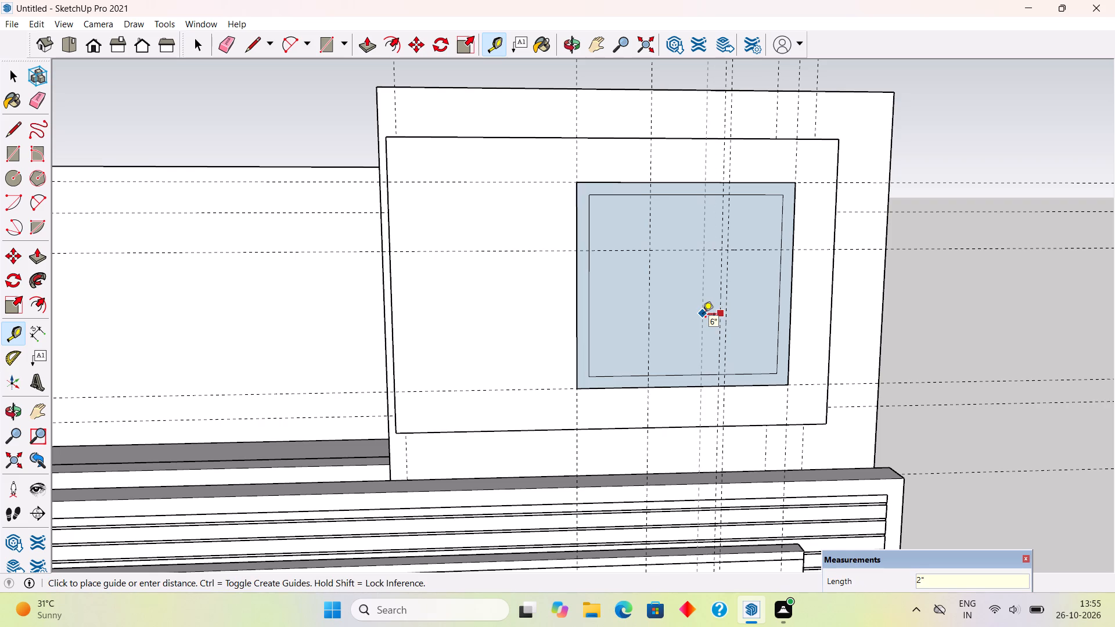
key("Return")
left_click(652, 337)
type("2\"")
key("Return")
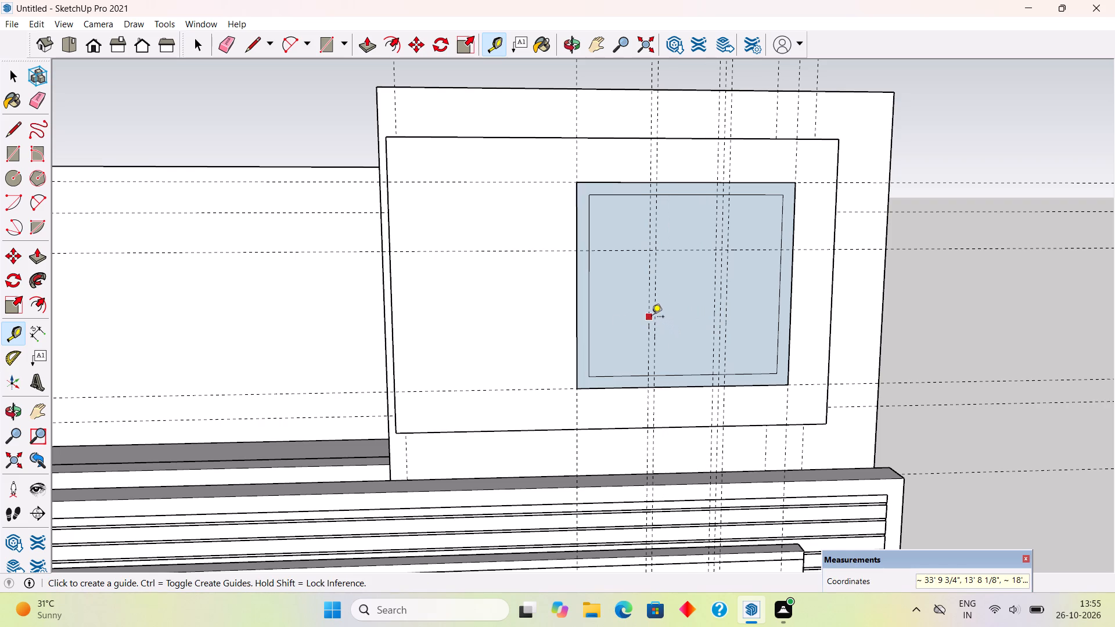
left_click(652, 318)
type("2\"")
key("Return")
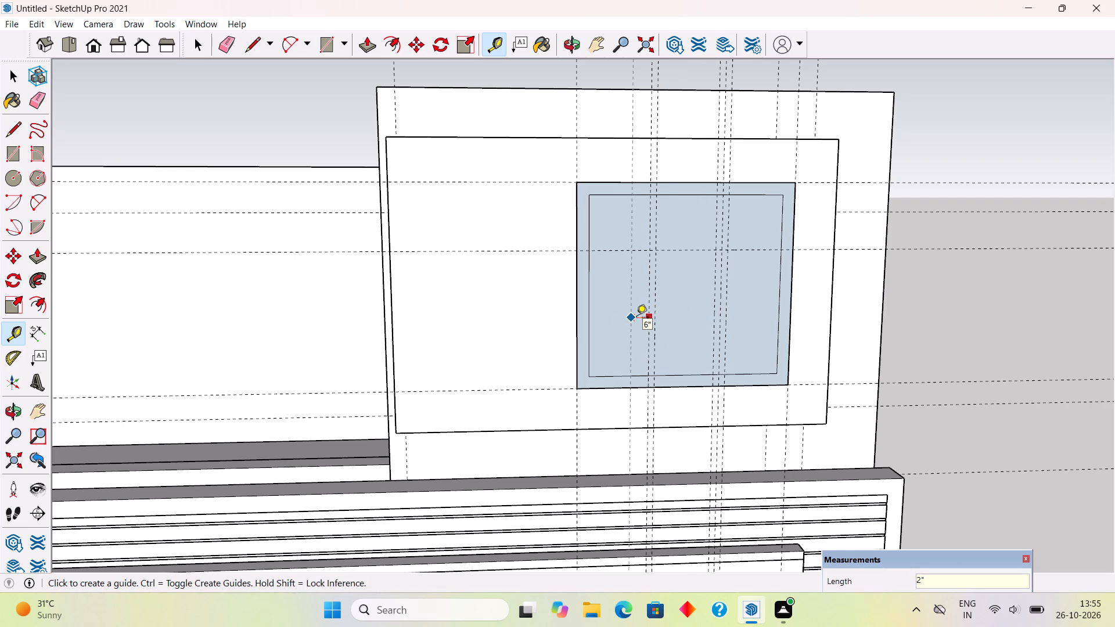
Draw four vertical lines along the outer mullion guides, between the top and bottom edges of the inner offset rectangle.
key("l")
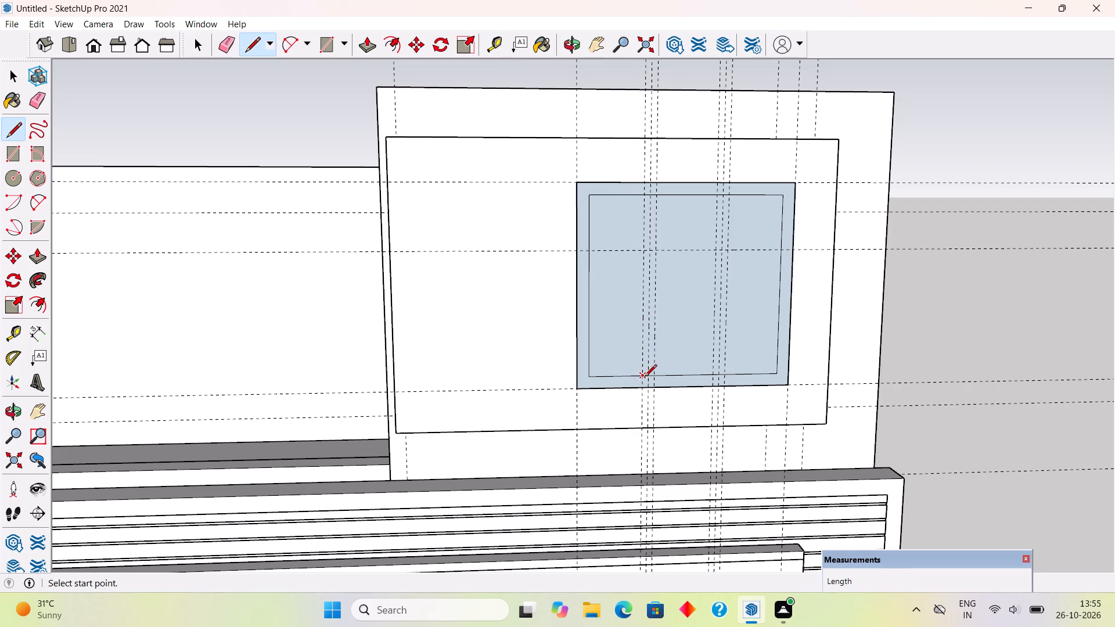
left_click(645, 377)
left_click(644, 196)
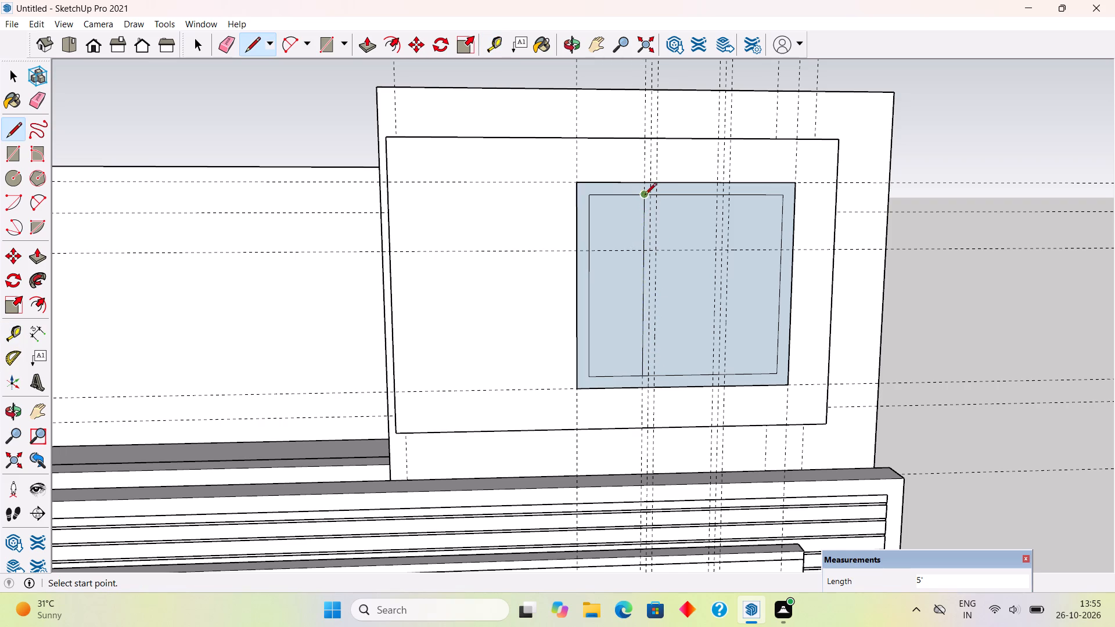
left_click(657, 198)
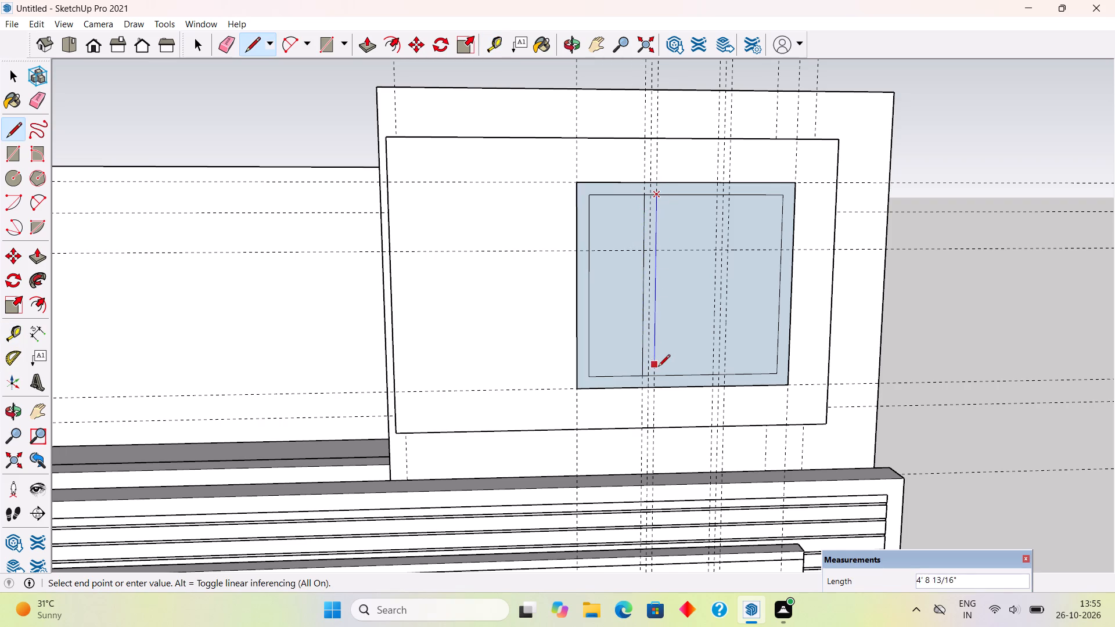
left_click(657, 373)
left_click(713, 195)
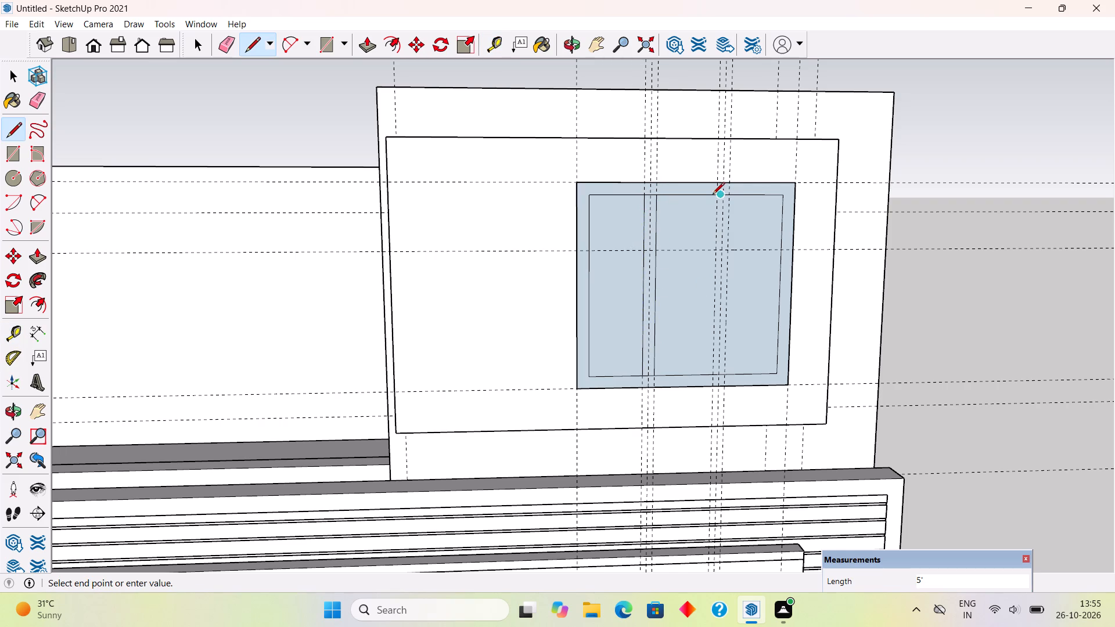
key("l")
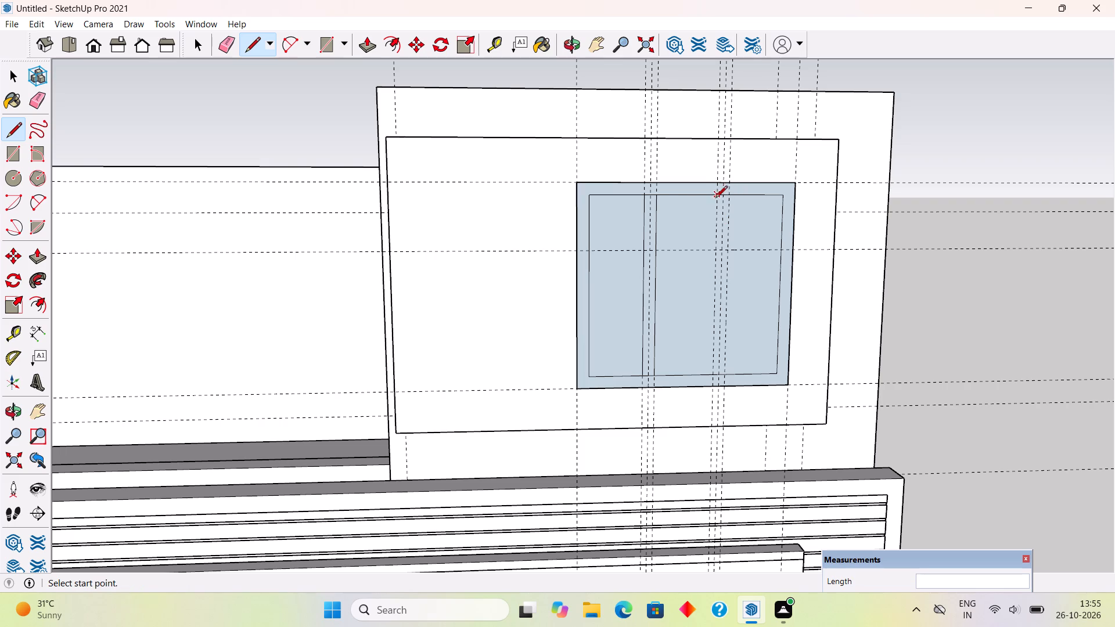
scroll(789, 261, "up", 5)
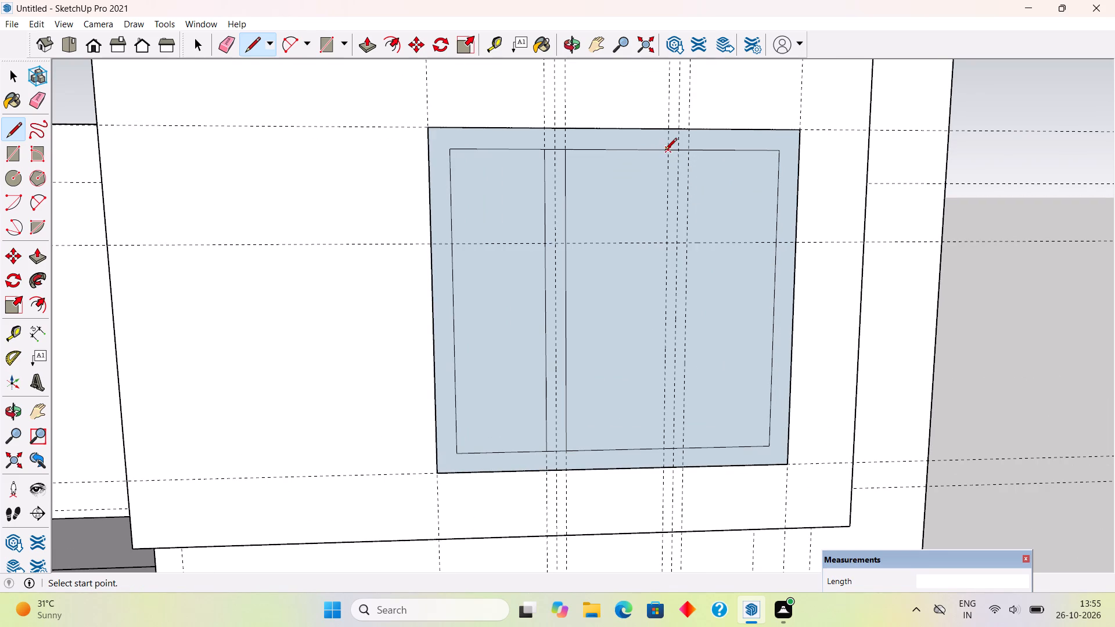
left_click(666, 152)
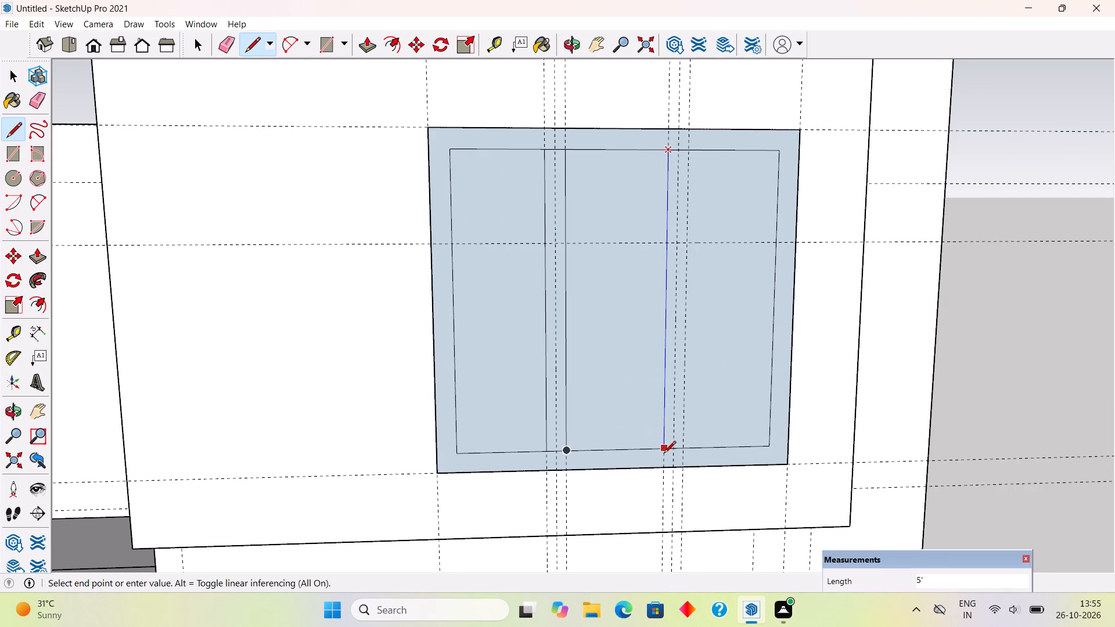
left_click(665, 448)
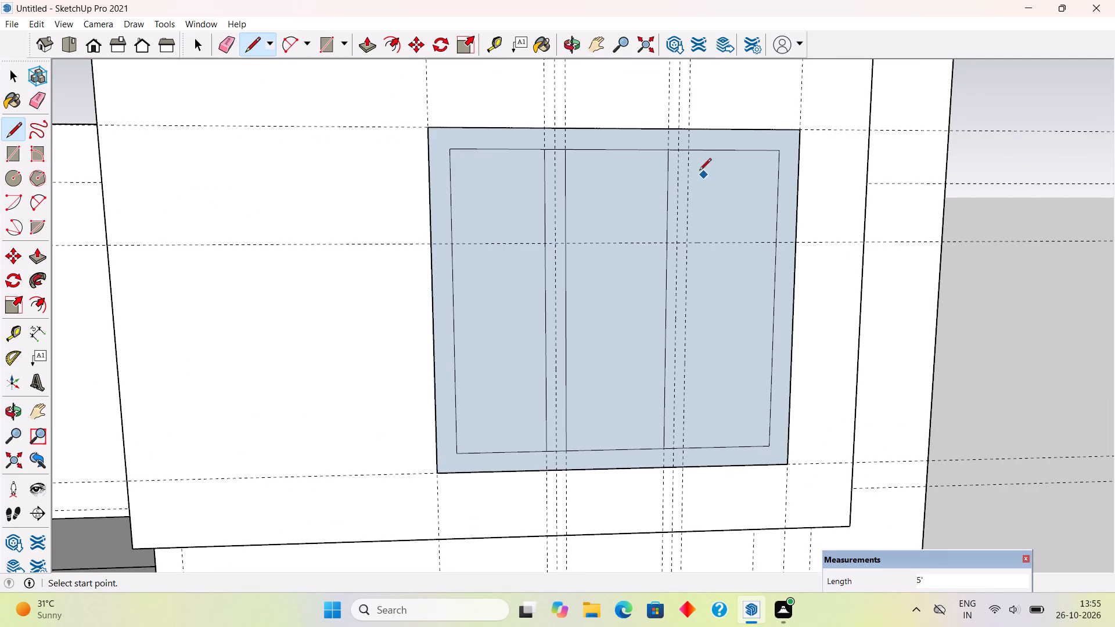
left_click(688, 153)
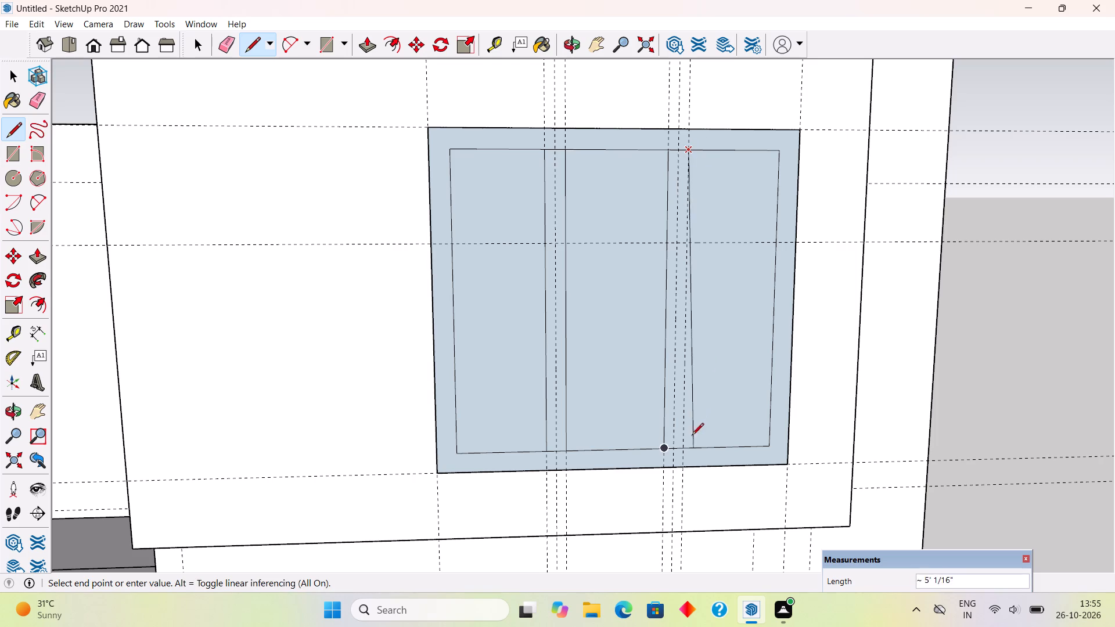
left_click(685, 448)
key("space")
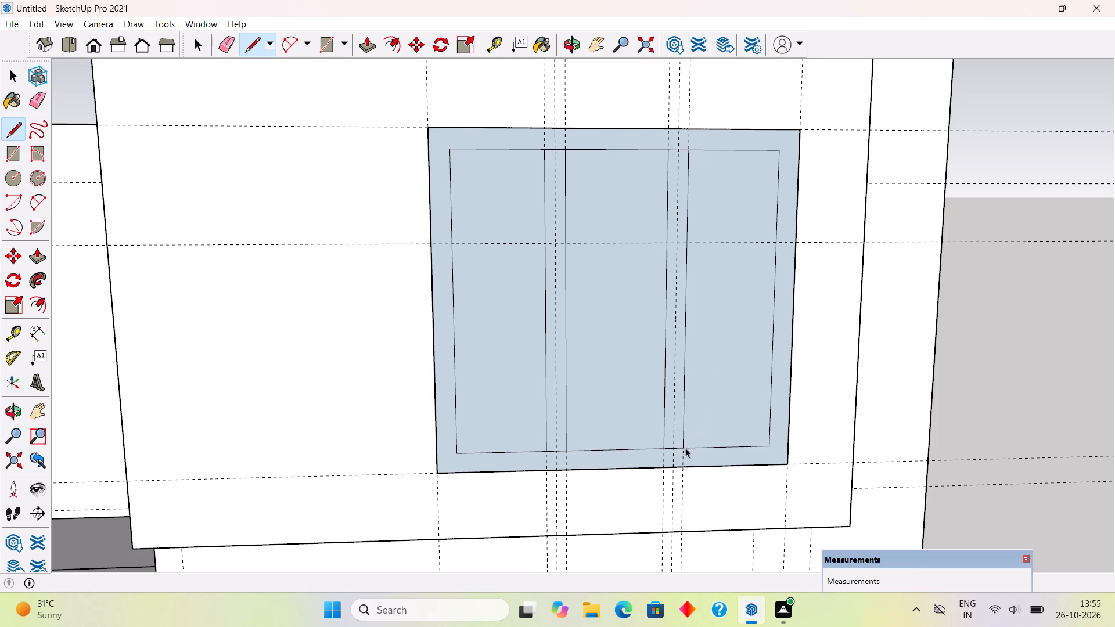
Erase the short top and bottom edge segments between each pair of mullion lines so the mullions join the frame.
type("e")
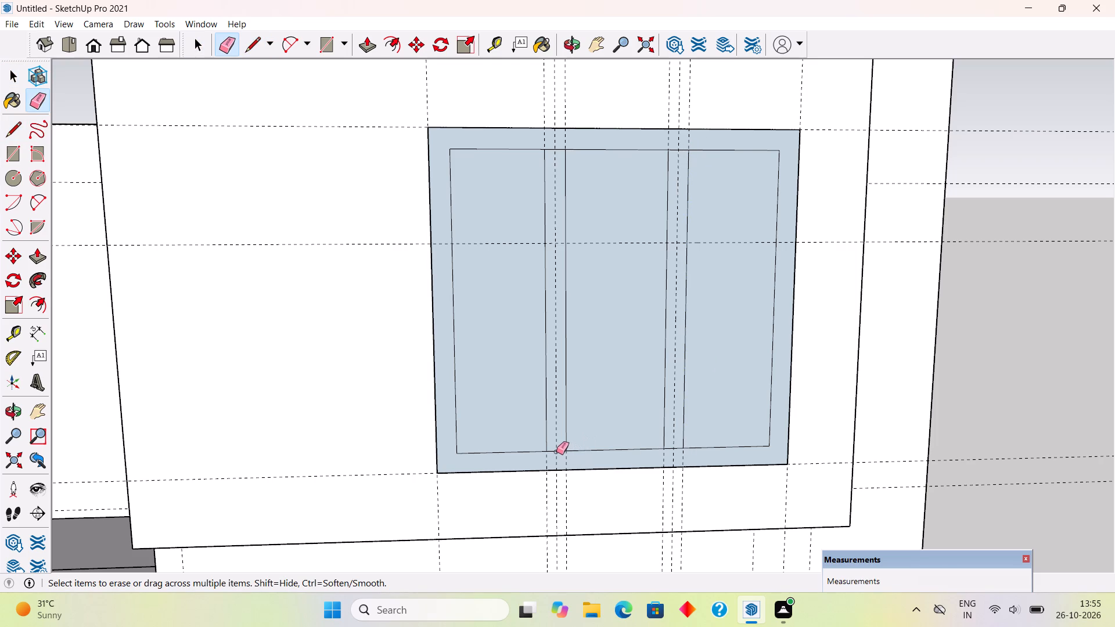
left_click(556, 452)
left_click(554, 150)
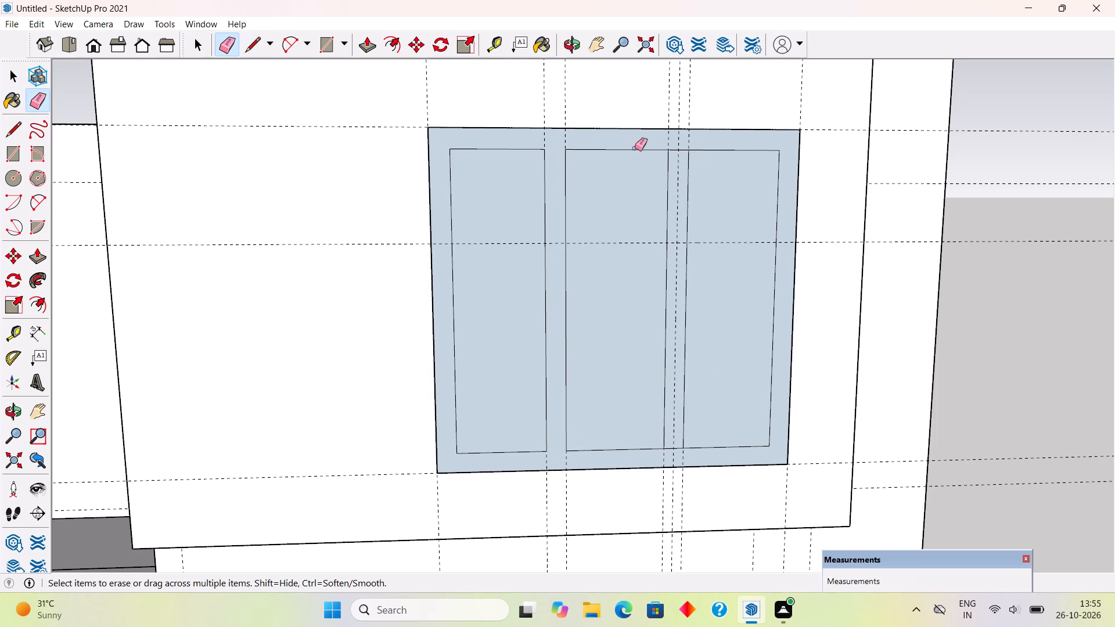
left_click(682, 152)
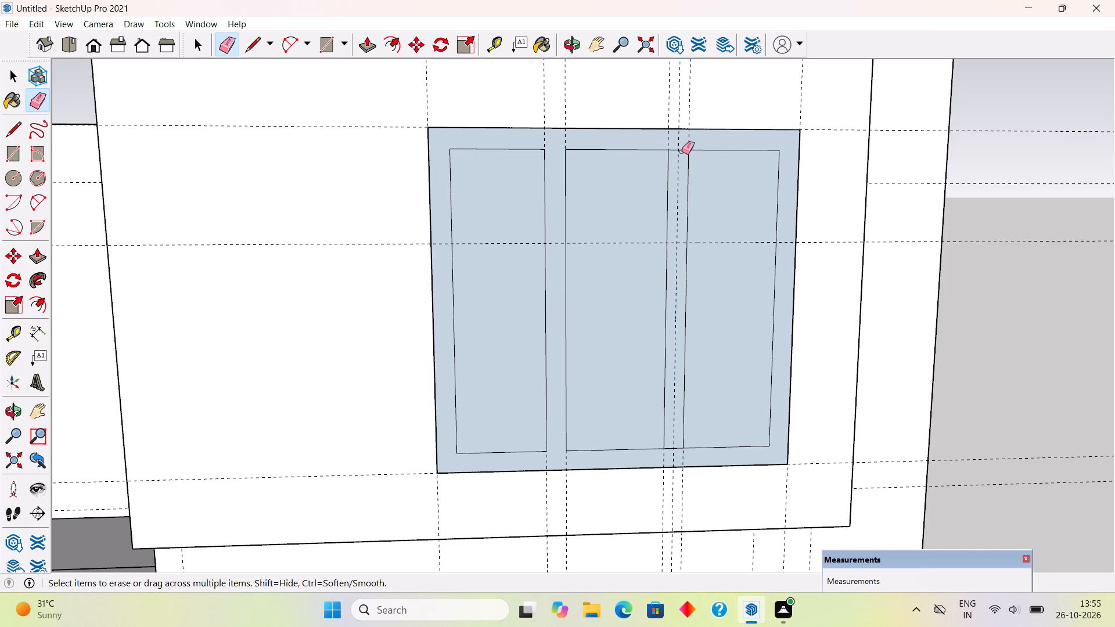
left_click(682, 150)
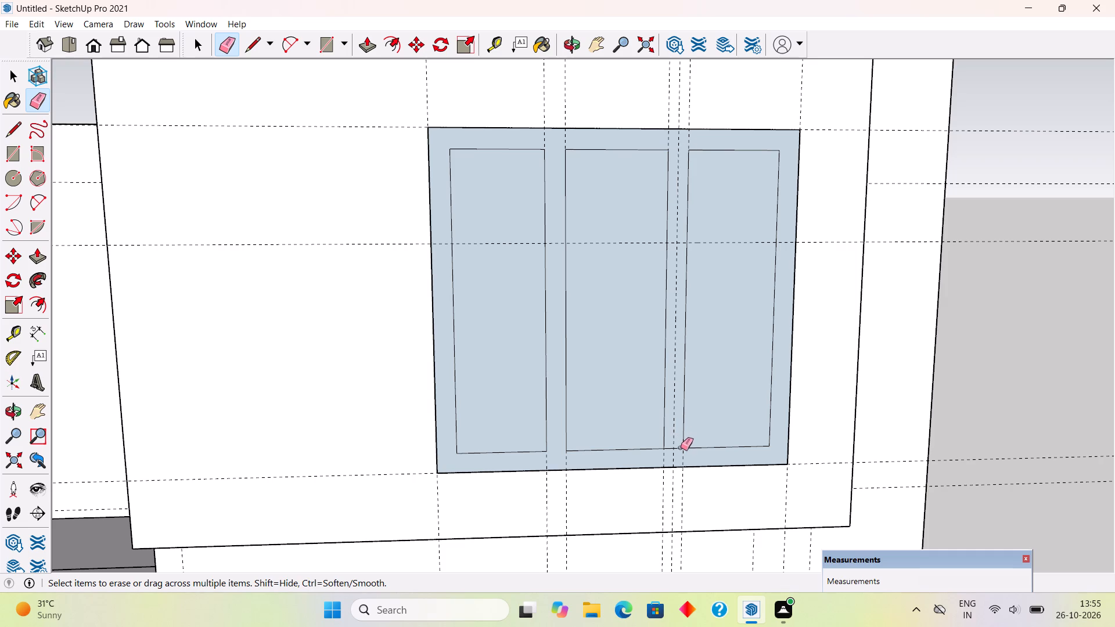
left_click(681, 448)
Delete the three pane faces inside the window frame to leave them open.
key("space")
left_click(694, 398)
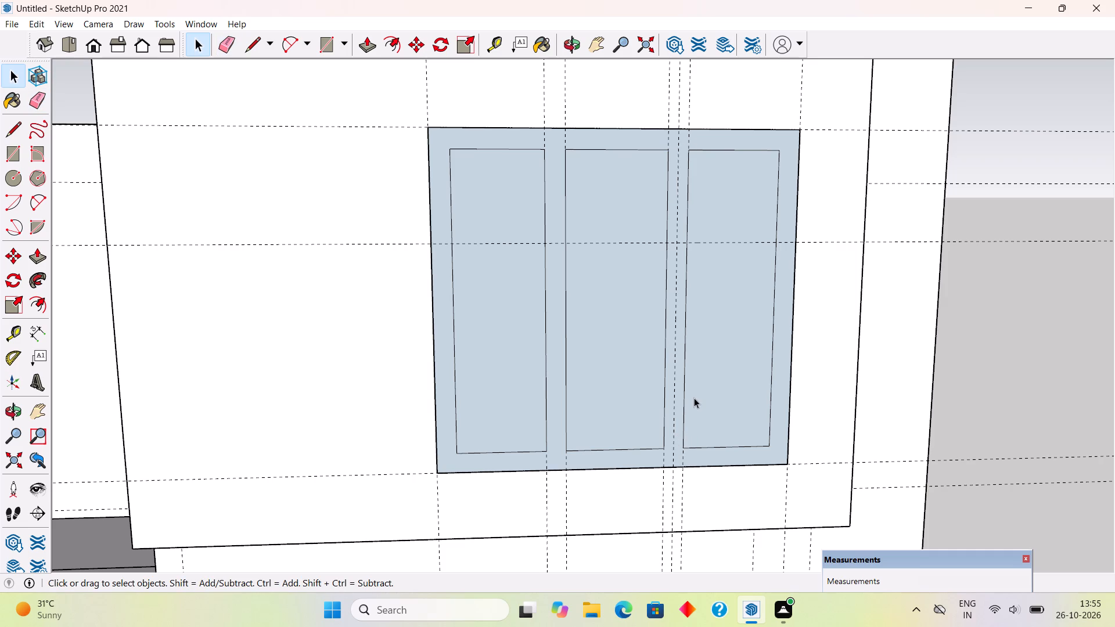
key("Delete")
left_click(639, 394)
key("Delete")
left_click(537, 398)
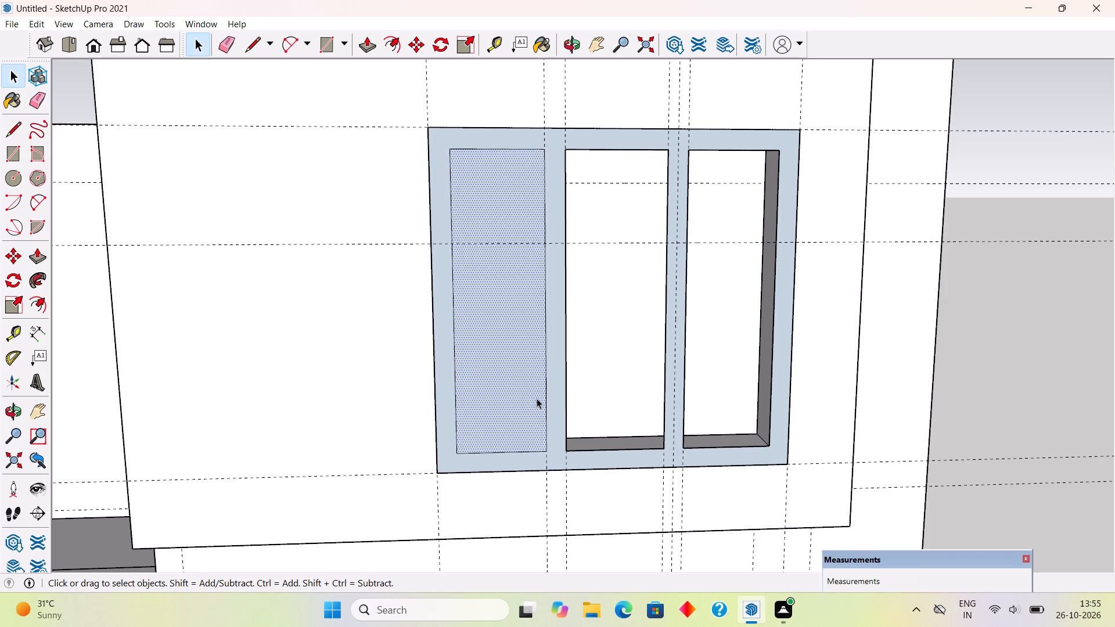
key("Delete")
Extrude the window frame face outward by 3" with Push/Pull.
key("p")
left_click(708, 459)
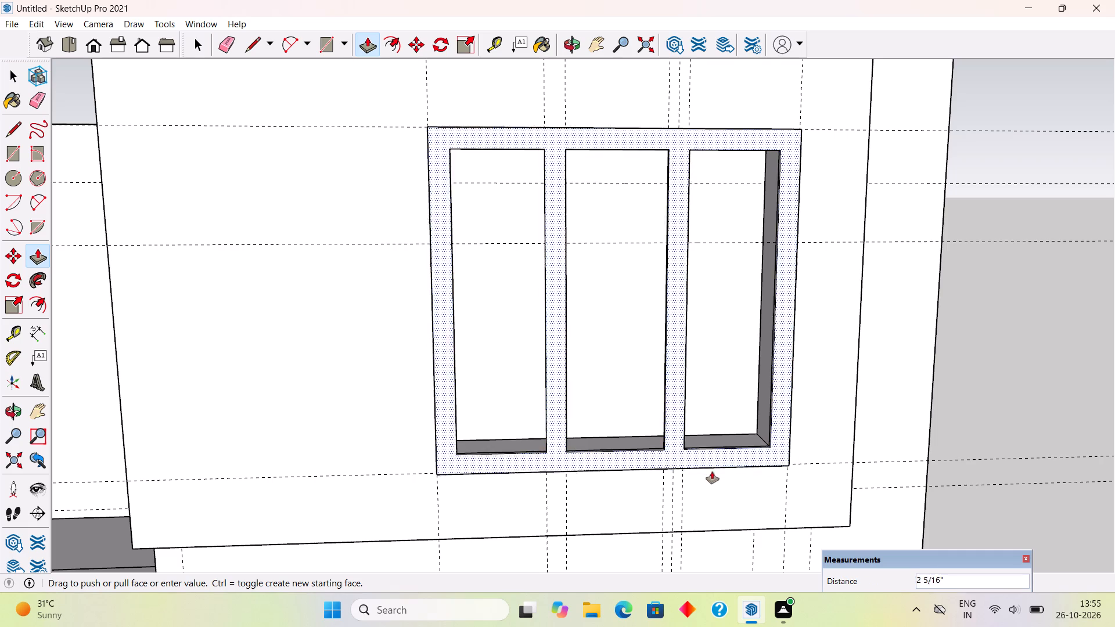
key("3")
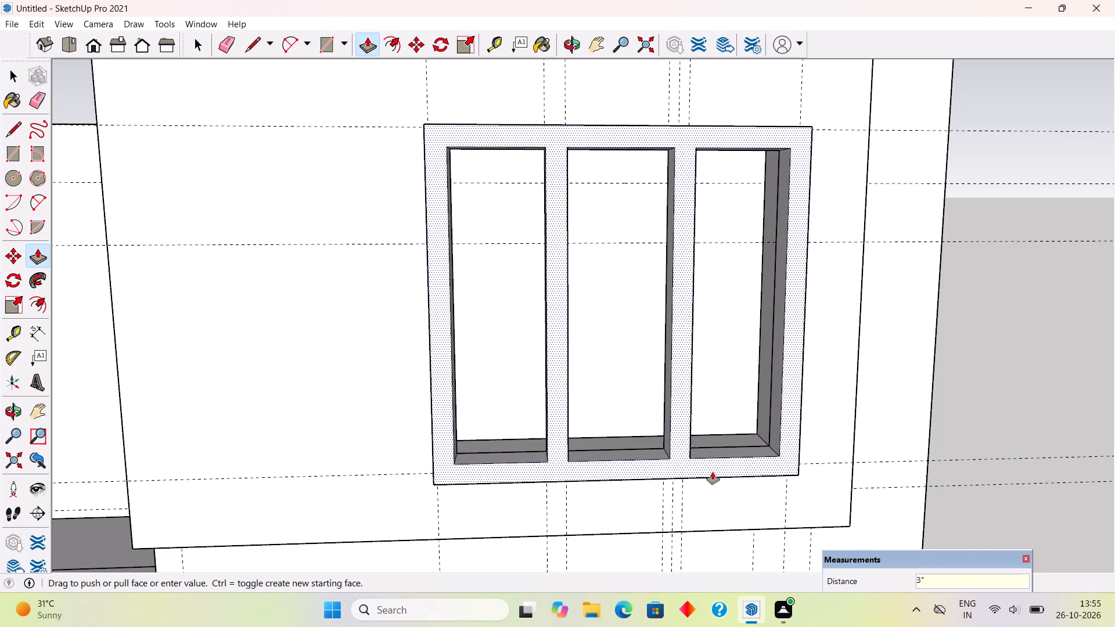
key("shift+quotedbl")
key("Return")
Make the entire extruded window frame, including its mullions, into a group and clear the selection.
key("space")
triple_click(713, 462)
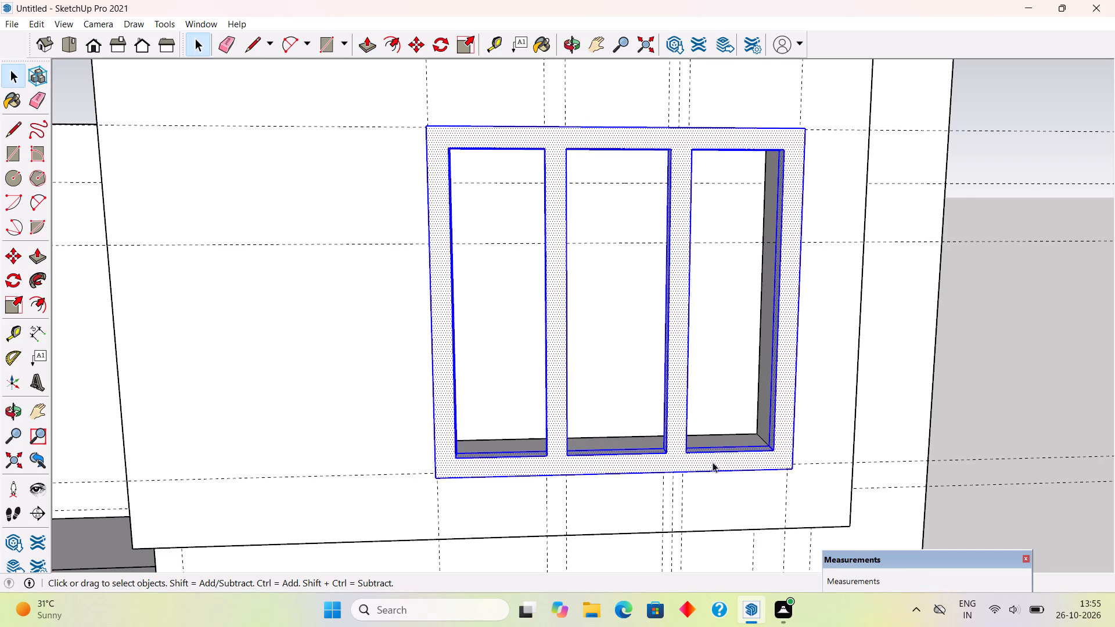
right_click(713, 461)
left_click(775, 361)
left_click(901, 377)
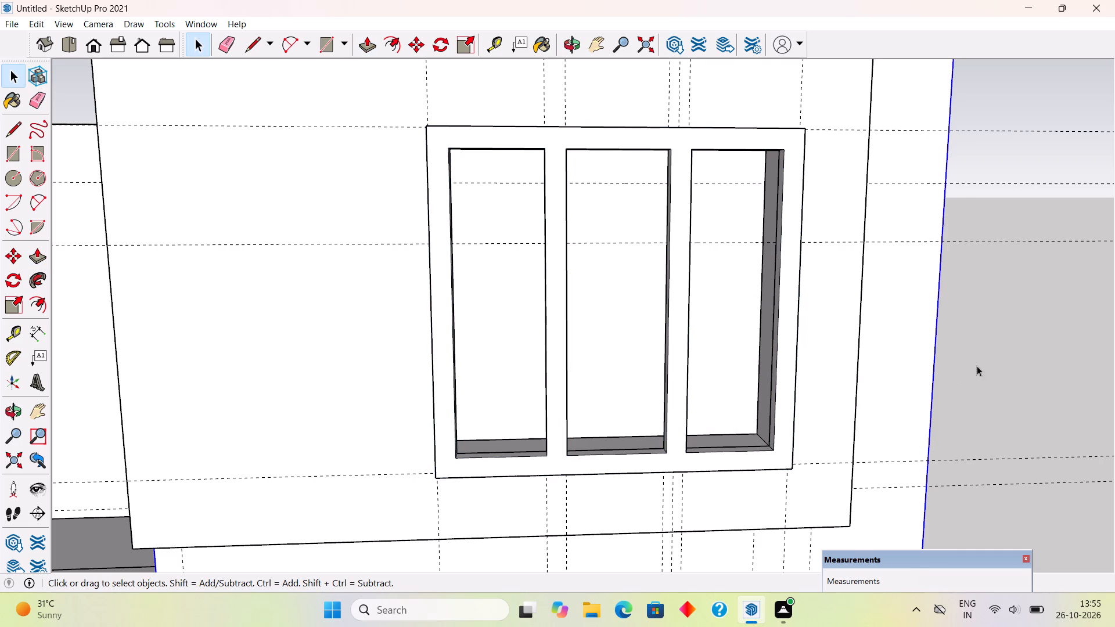
left_click(985, 362)
Move the window frame group 3" into the wall opening, snapping its lower outer corner to the opening's corner so it sits flush.
middle_click_drag(615, 509, 768, 529)
scroll(838, 437, "up", 8)
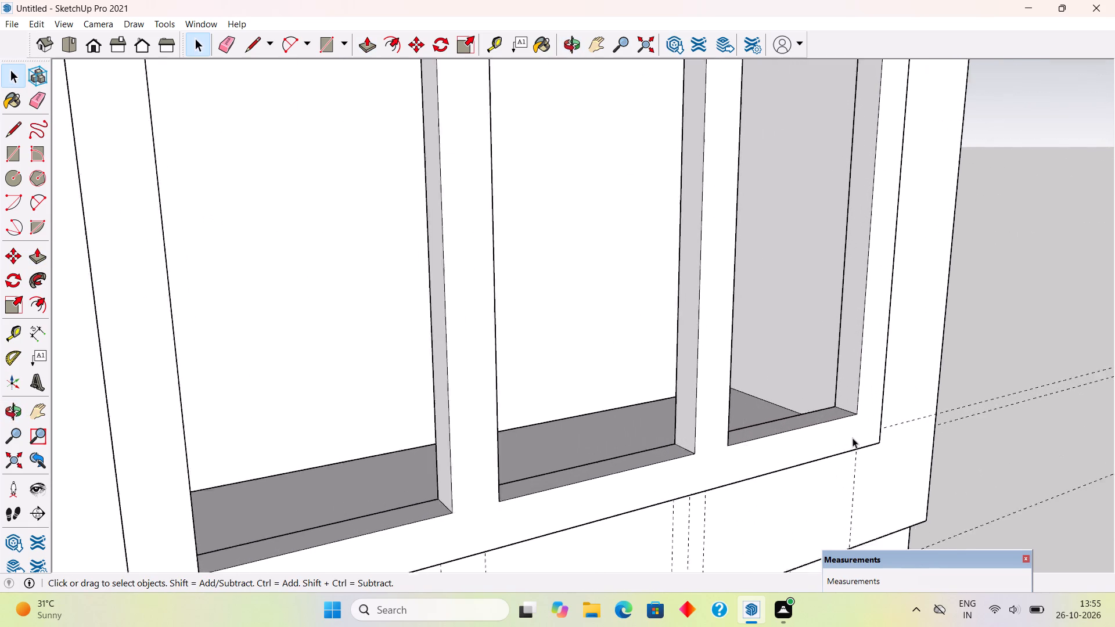
left_click(853, 438)
key("m")
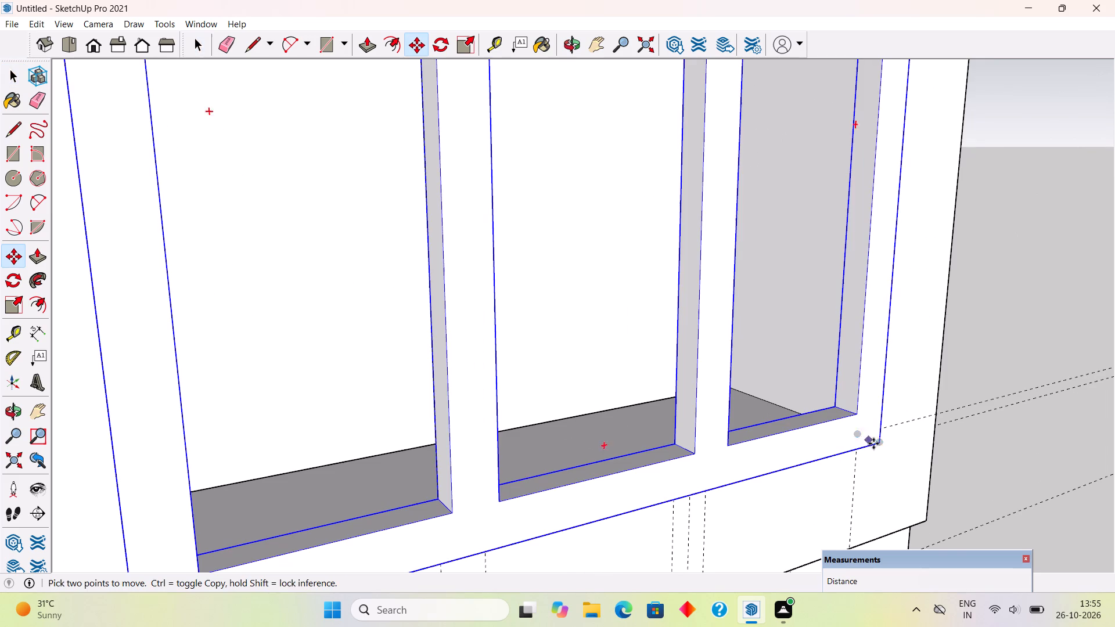
left_click(882, 445)
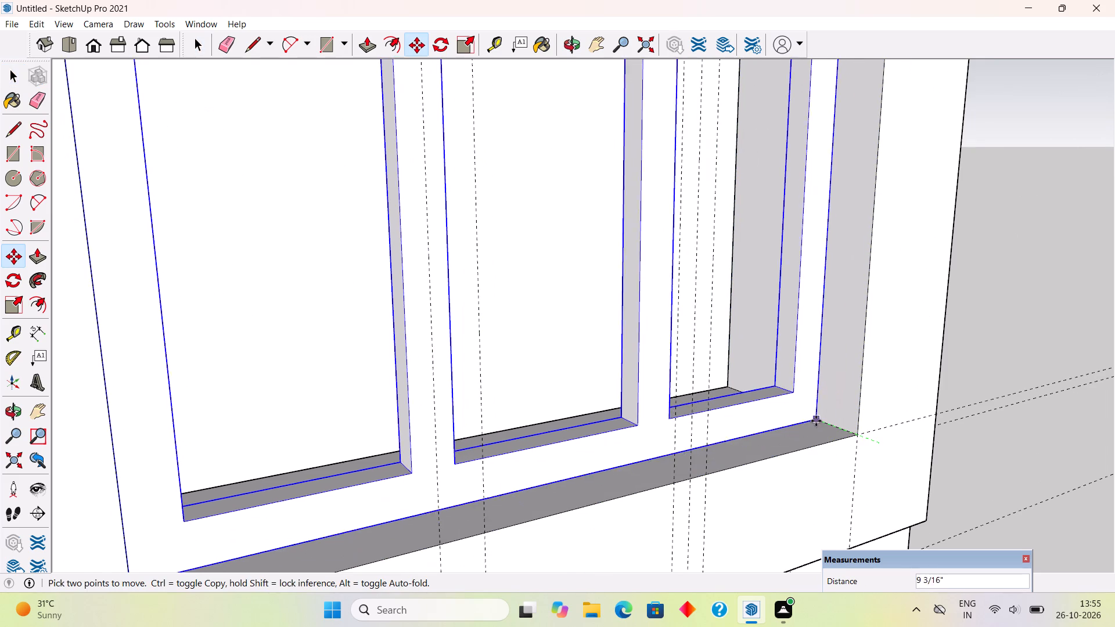
left_click(854, 435)
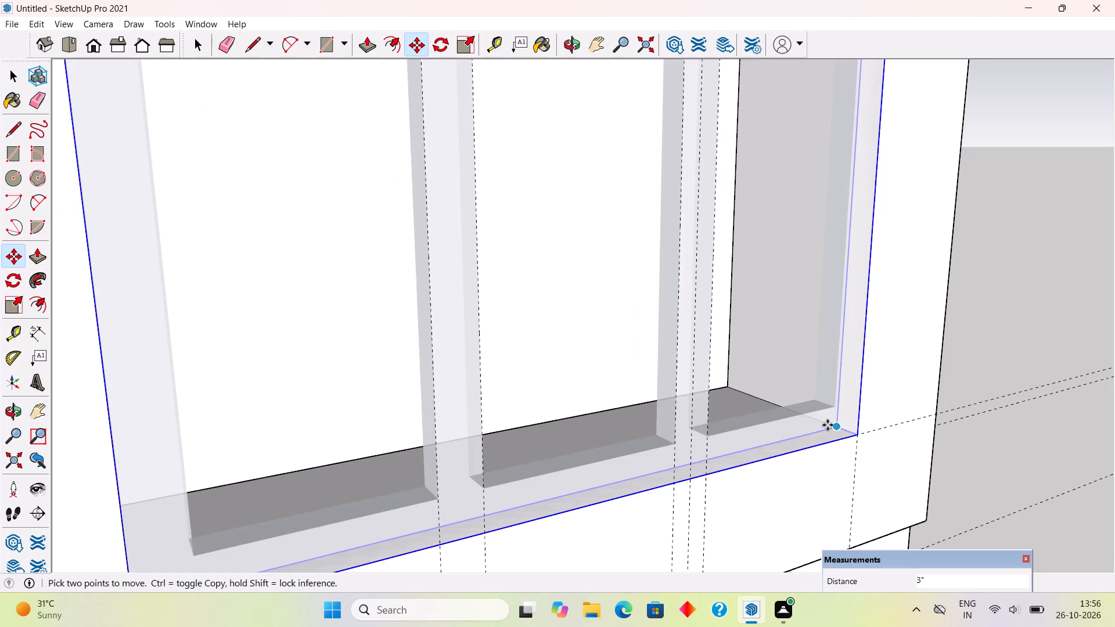
Move the window frame group another 2" inward from the wall face and clear the selection.
left_click(857, 437)
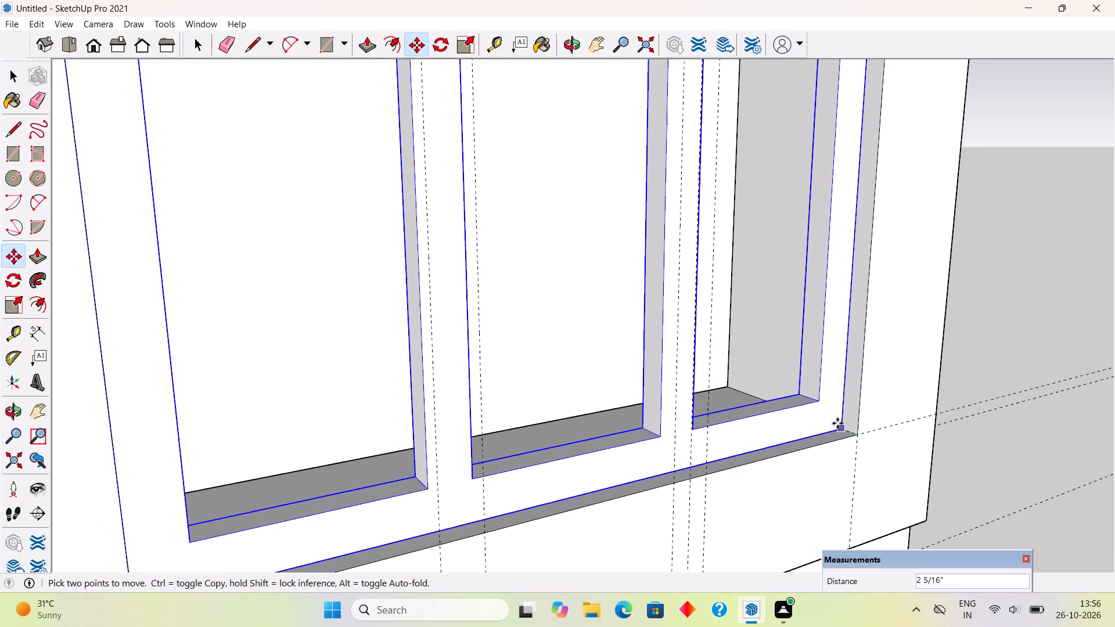
key("2")
key("shift+quotedbl")
key("Return")
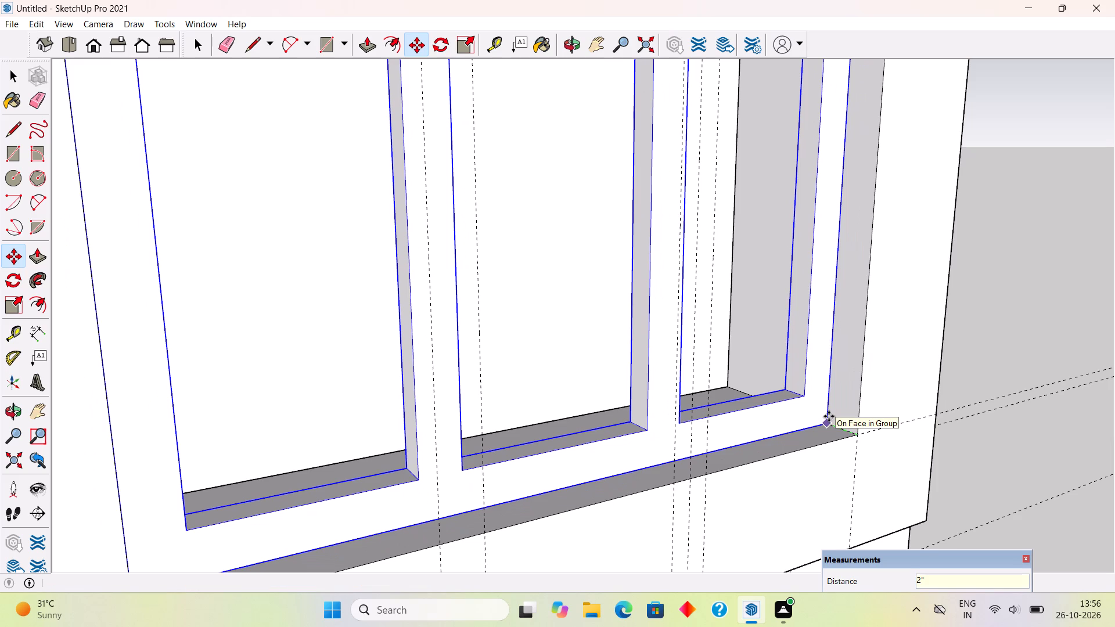
key("space")
left_click(1039, 374)
Draw glass pane rectangles filling the three frame openings: 1'6" by 5' for the outer two and 1'8" by 5' for the middle.
scroll(1039, 374, "down", 5)
middle_click_drag(994, 361, 853, 364)
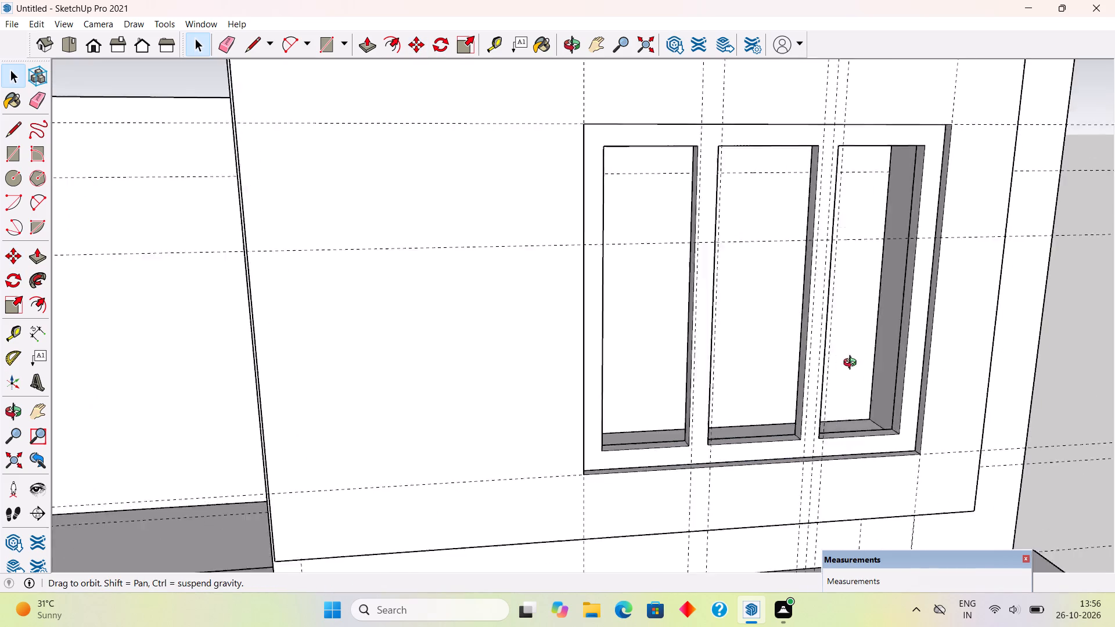
middle_click_drag(853, 364, 821, 347)
scroll(623, 140, "up", 1)
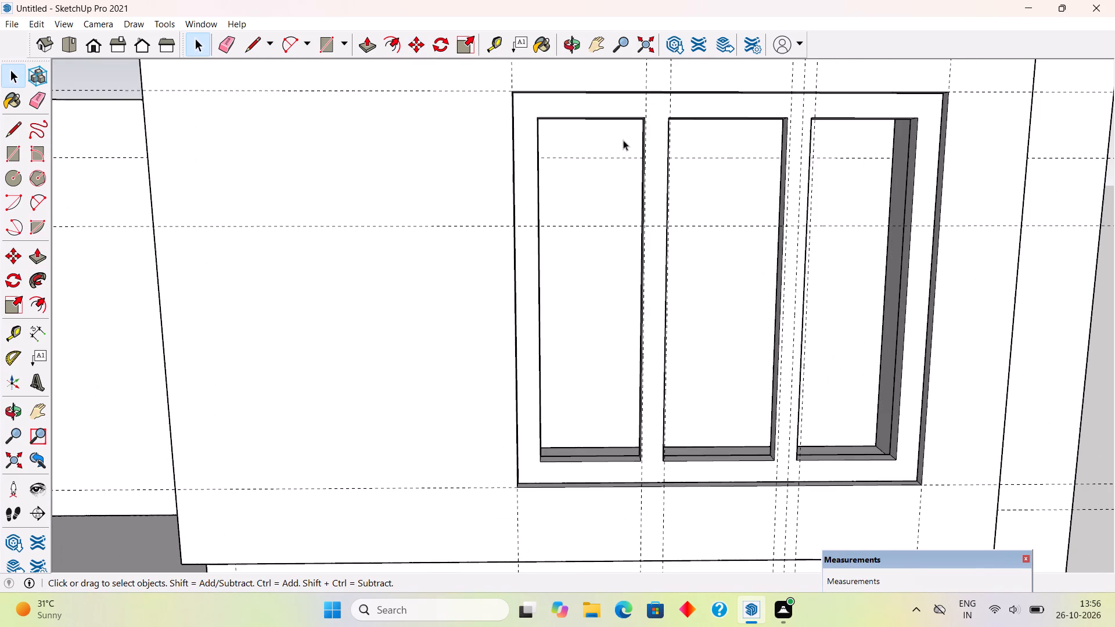
key("r")
left_click(538, 116)
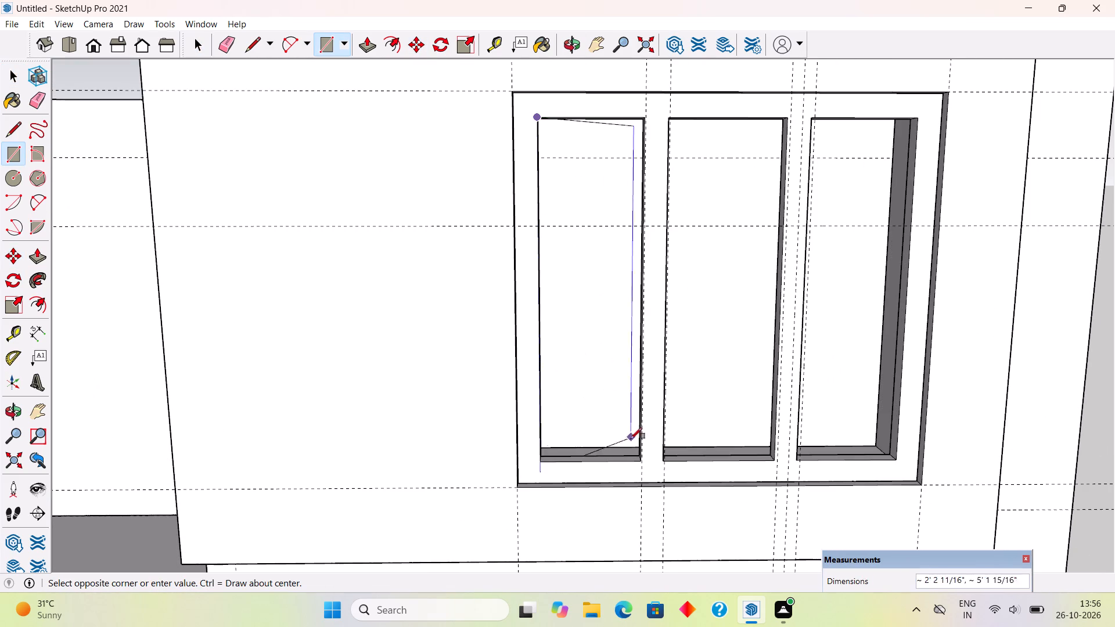
left_click(645, 464)
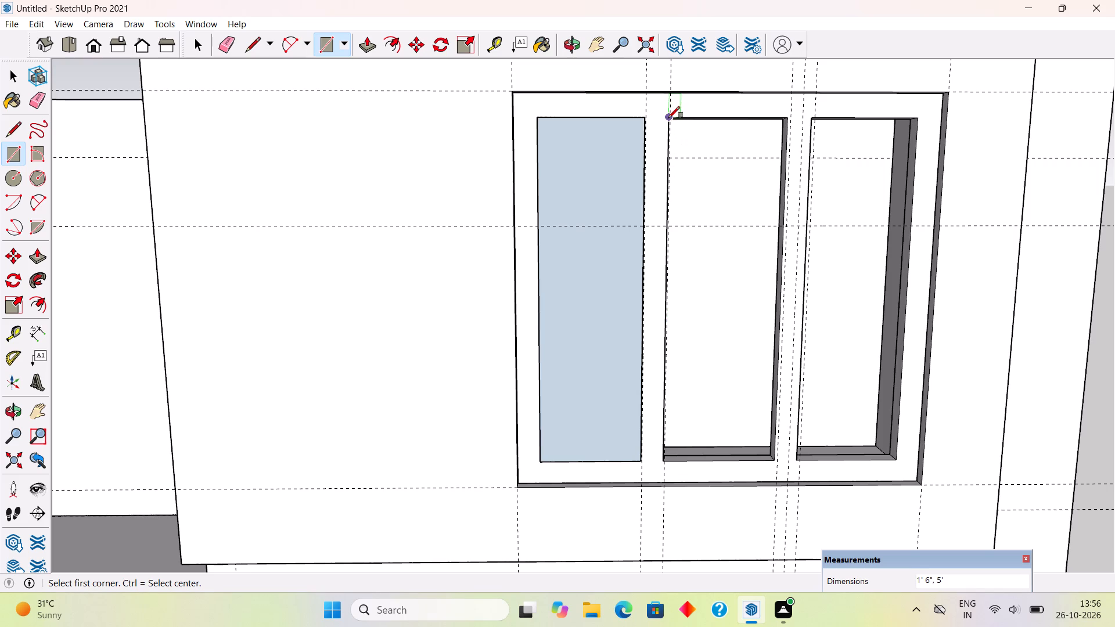
left_click(668, 118)
left_click(772, 460)
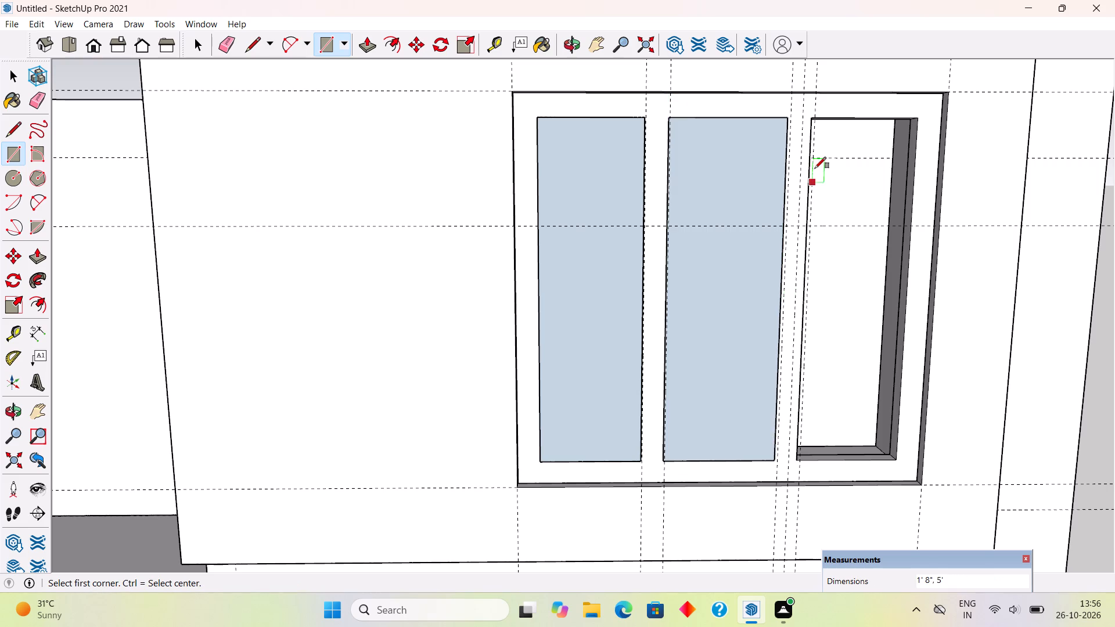
left_click(814, 116)
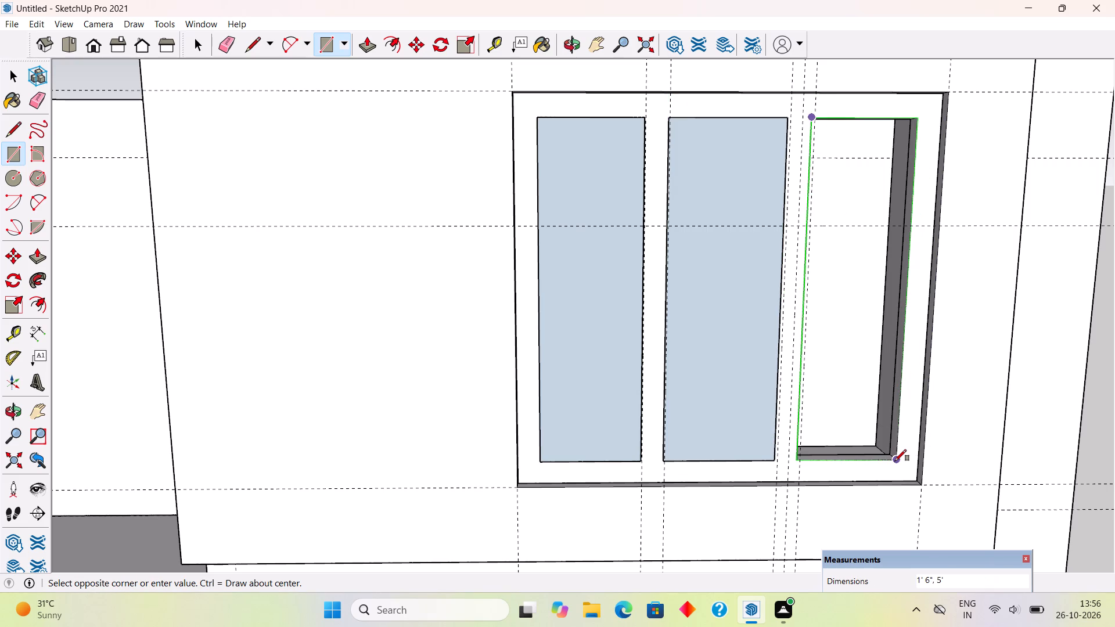
left_click(895, 461)
key("space")
Make each of the three glass panes, with its edges, into its own separate group and clear the selection.
triple_click(858, 394)
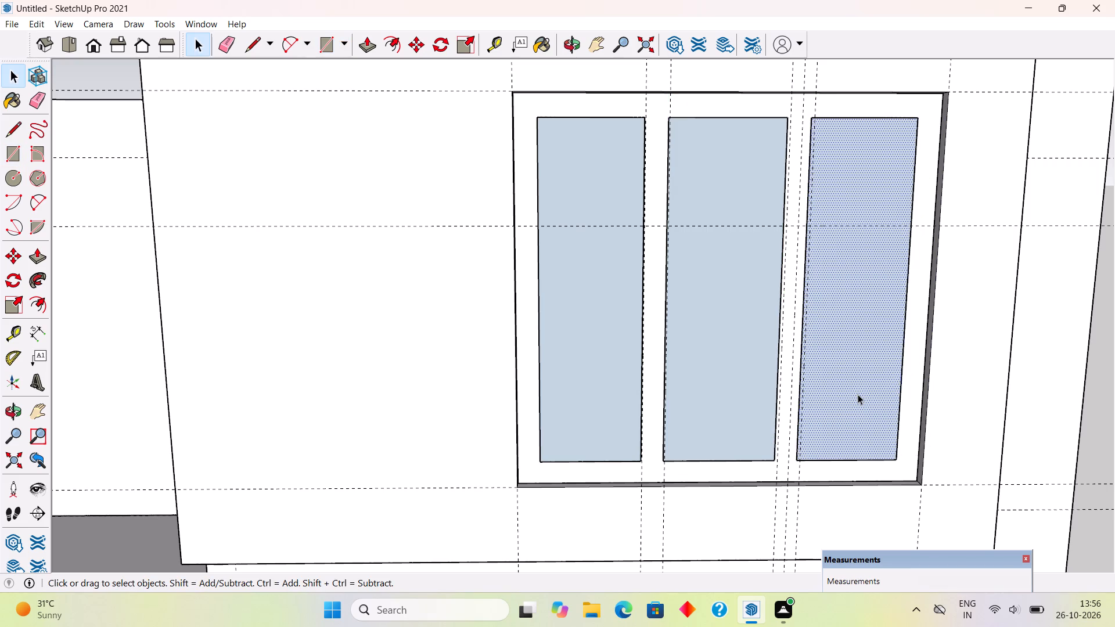
right_click(858, 394)
left_click(906, 305)
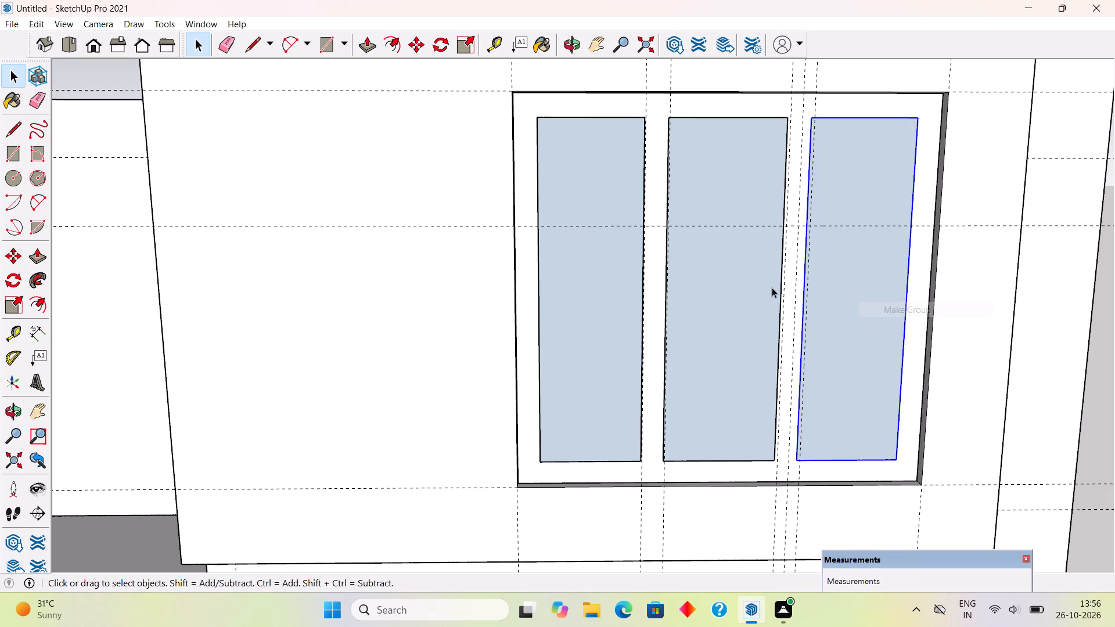
triple_click(735, 284)
right_click(735, 284)
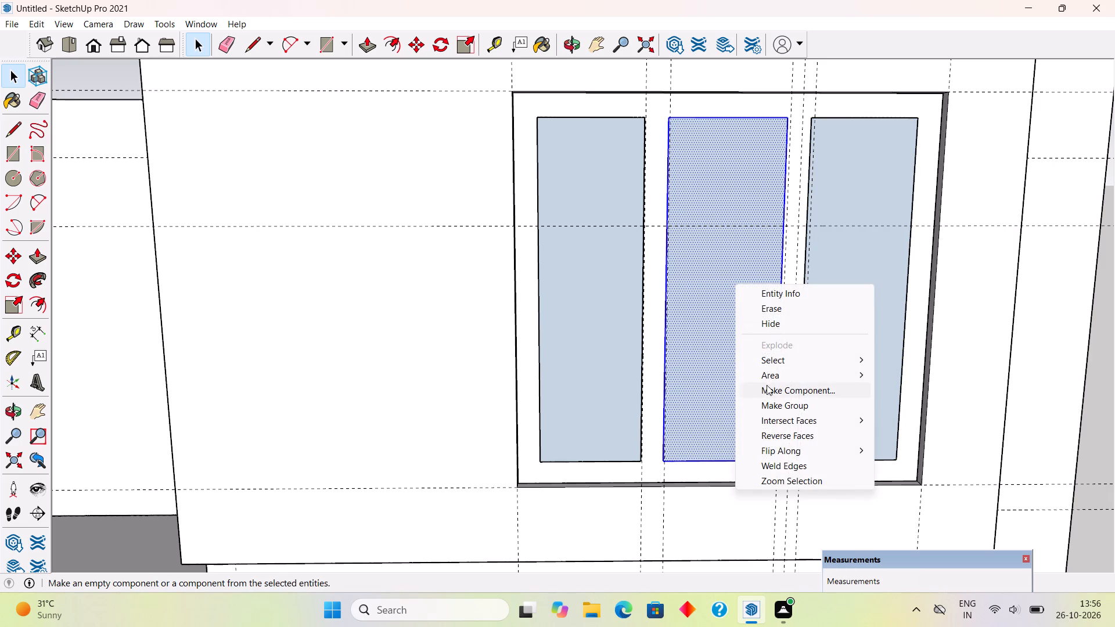
left_click(773, 410)
triple_click(580, 301)
right_click(580, 301)
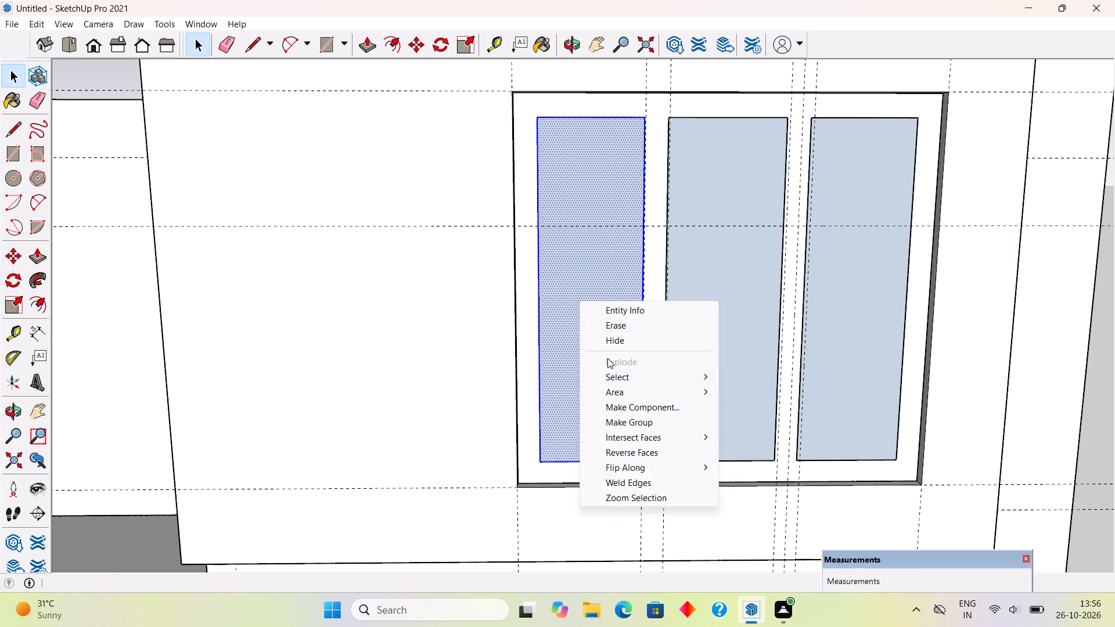
left_click(622, 425)
scroll(634, 385, "down", 10)
left_click(953, 401)
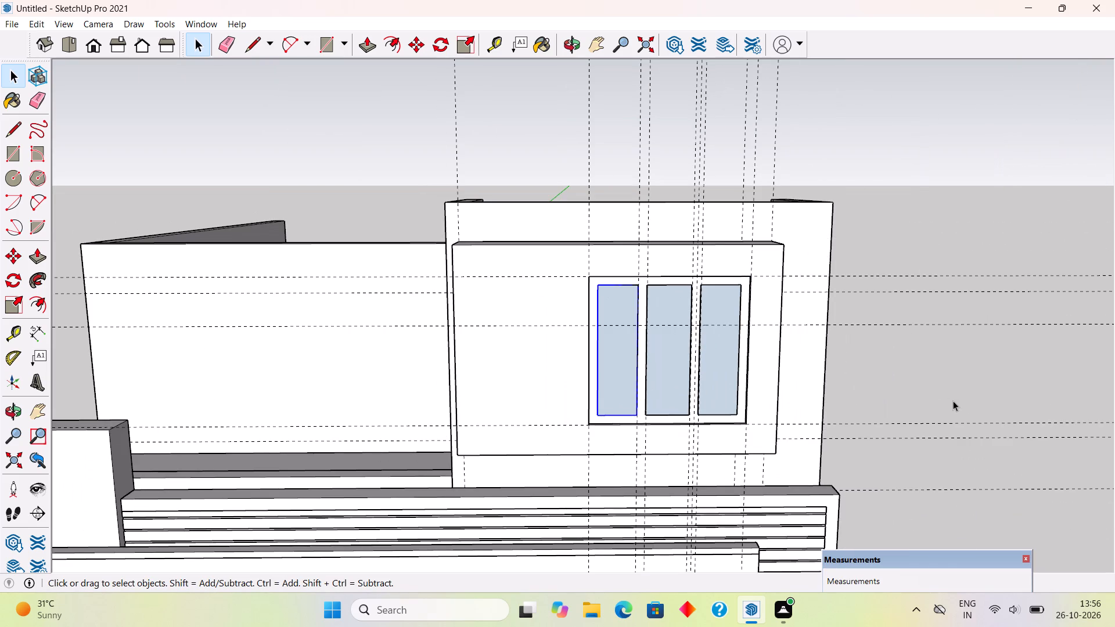
Delete all construction guides from the model.
middle_click_drag(866, 411, 1114, 393)
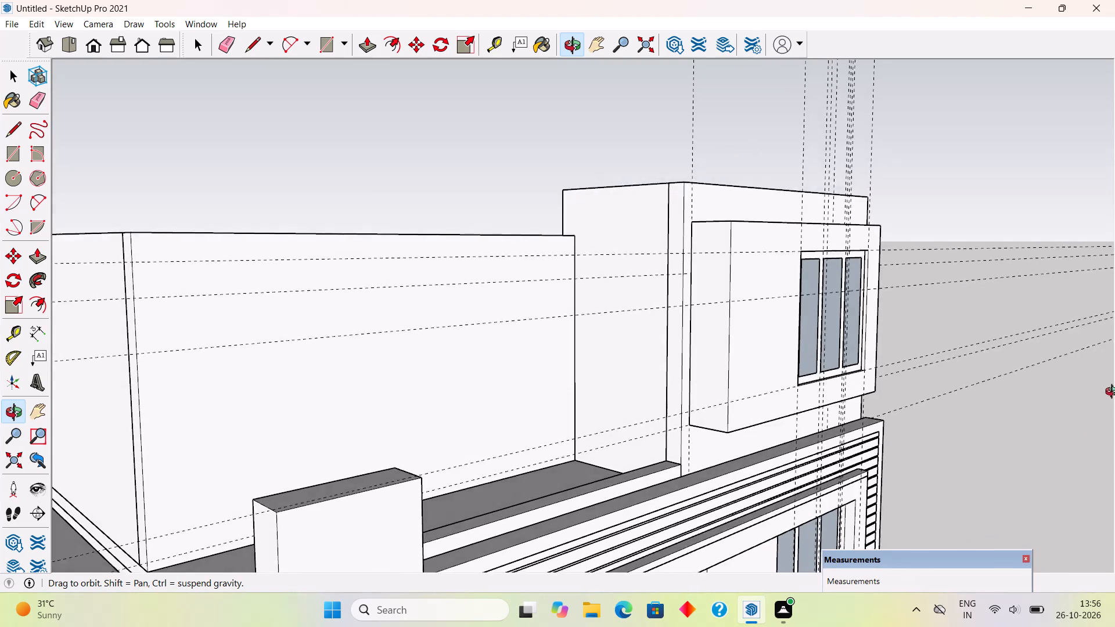
middle_click_drag(1114, 393, 1020, 387)
scroll(1019, 386, "down", 2)
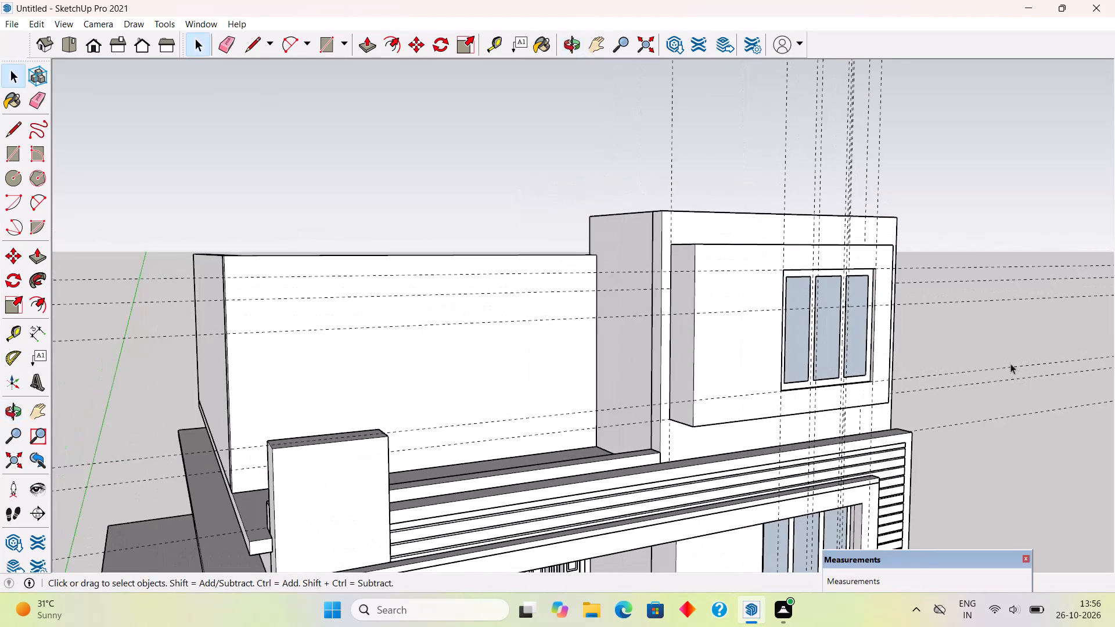
scroll(1010, 363, "down", 1)
middle_click_drag(1010, 363, 965, 338)
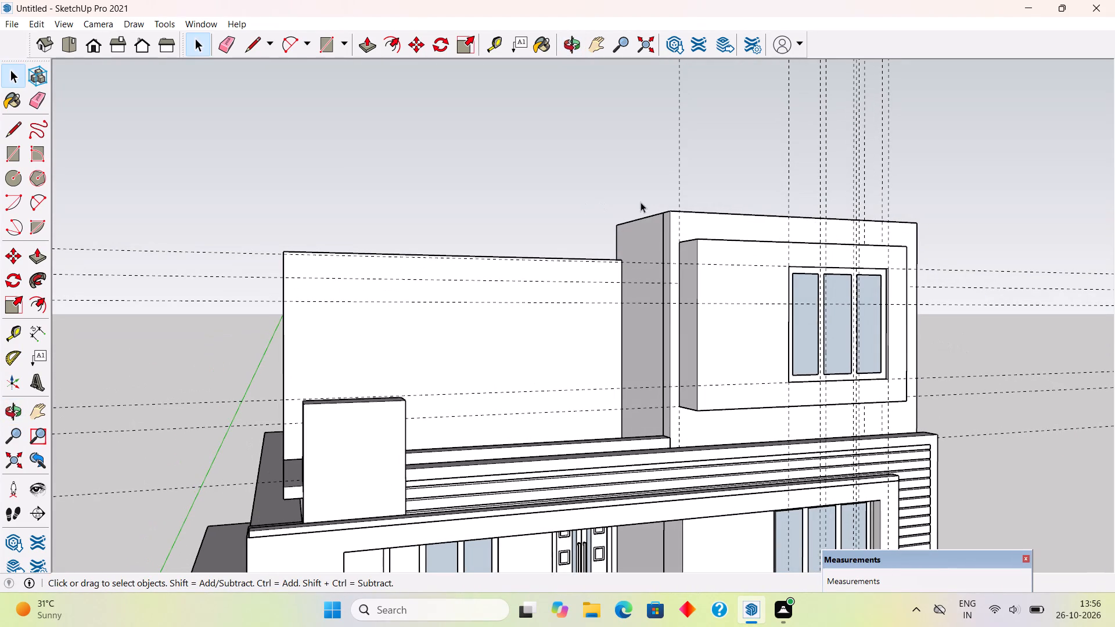
left_click(27, 24)
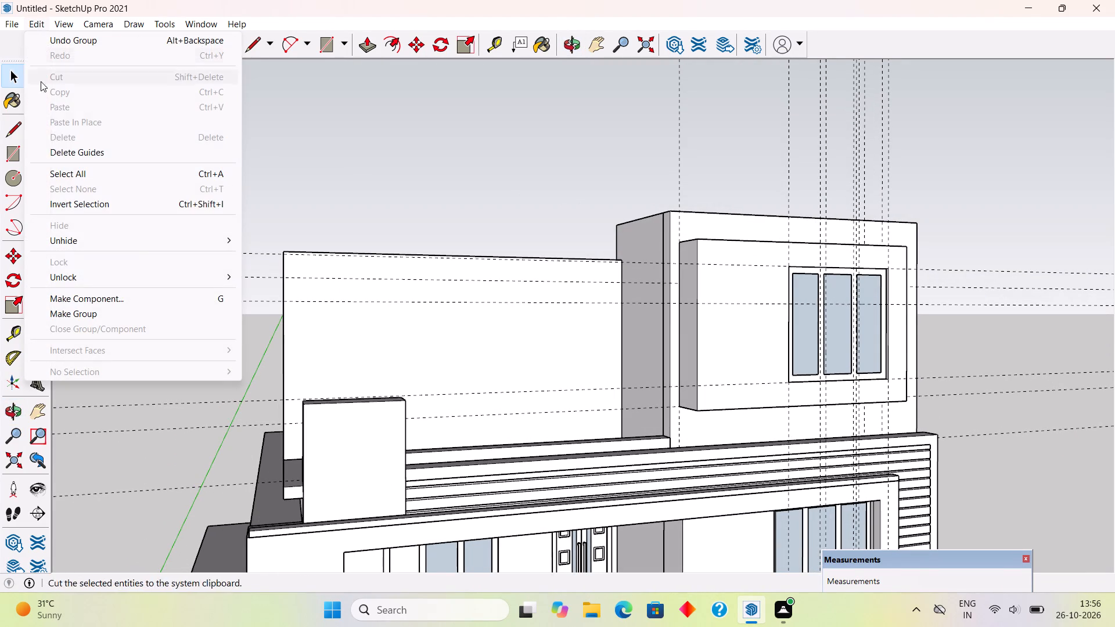
left_click(55, 147)
Examine the whole house from the front, the side and above to review the facade, windows and open upper floor.
scroll(279, 320, "down", 3)
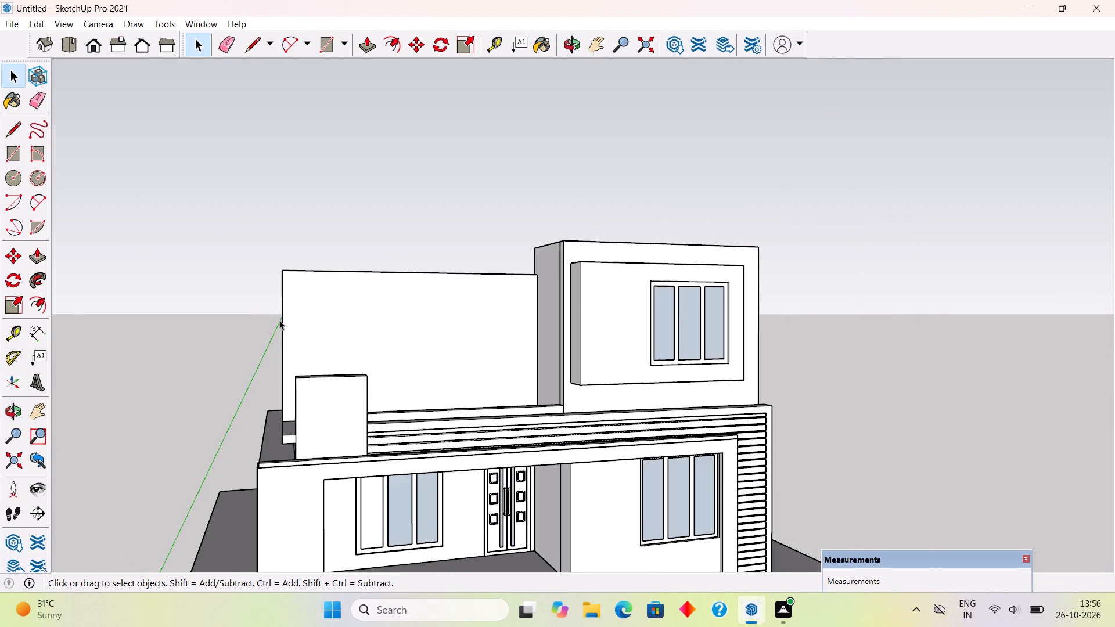
scroll(279, 311, "down", 5)
middle_click_drag(315, 399, 188, 376)
scroll(188, 376, "up", 3)
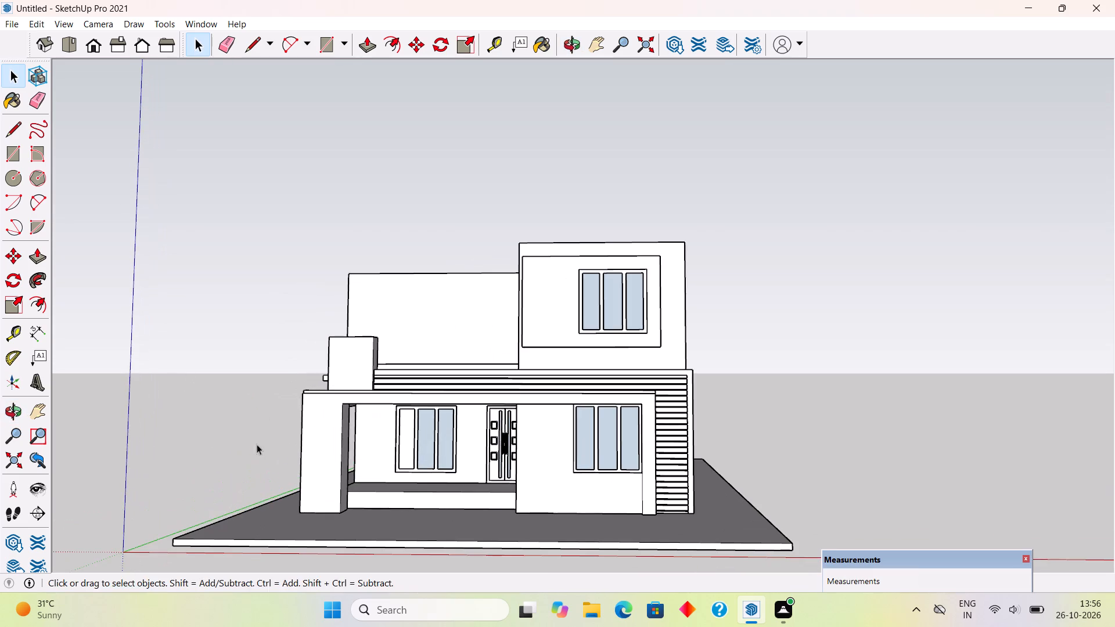
middle_click_drag(260, 455, 498, 477)
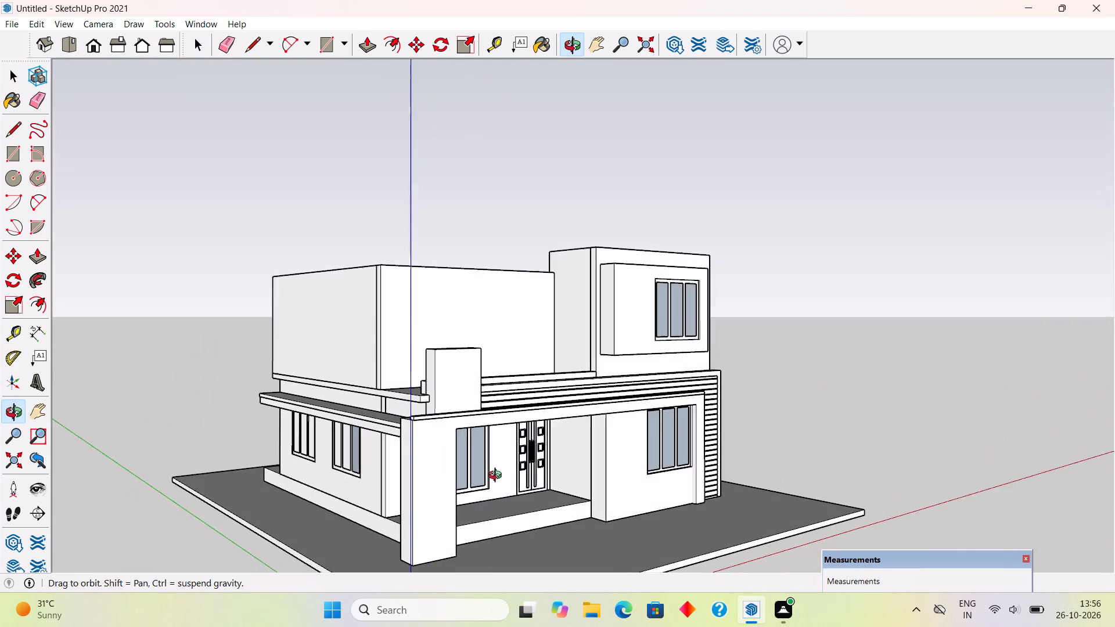
middle_click_drag(498, 477, 493, 474)
scroll(493, 474, "up", 1)
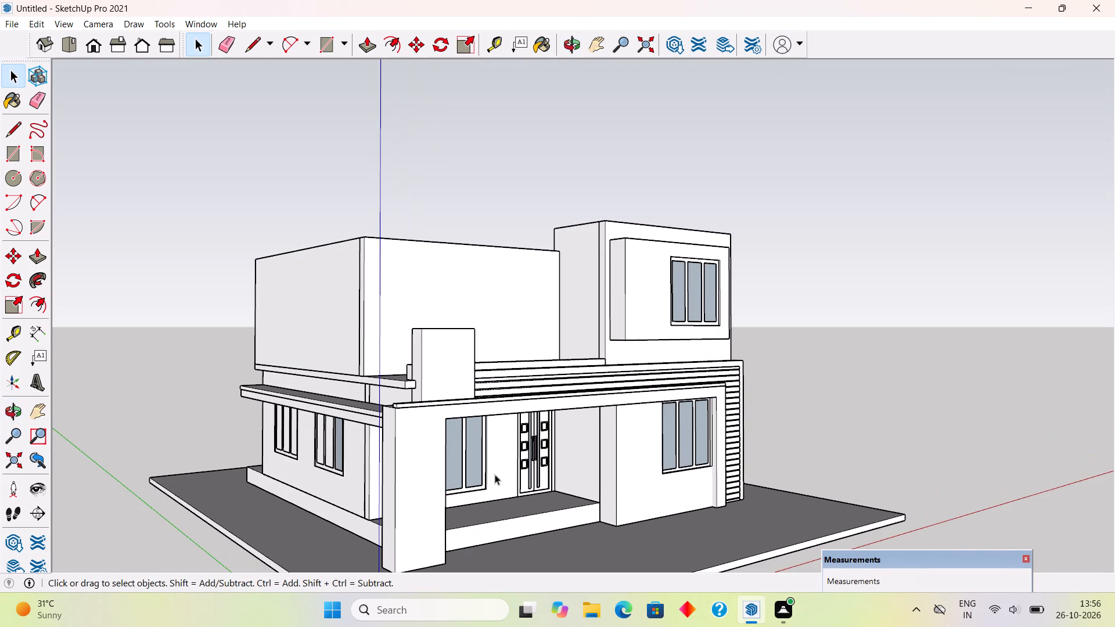
middle_click_drag(495, 474, 470, 499)
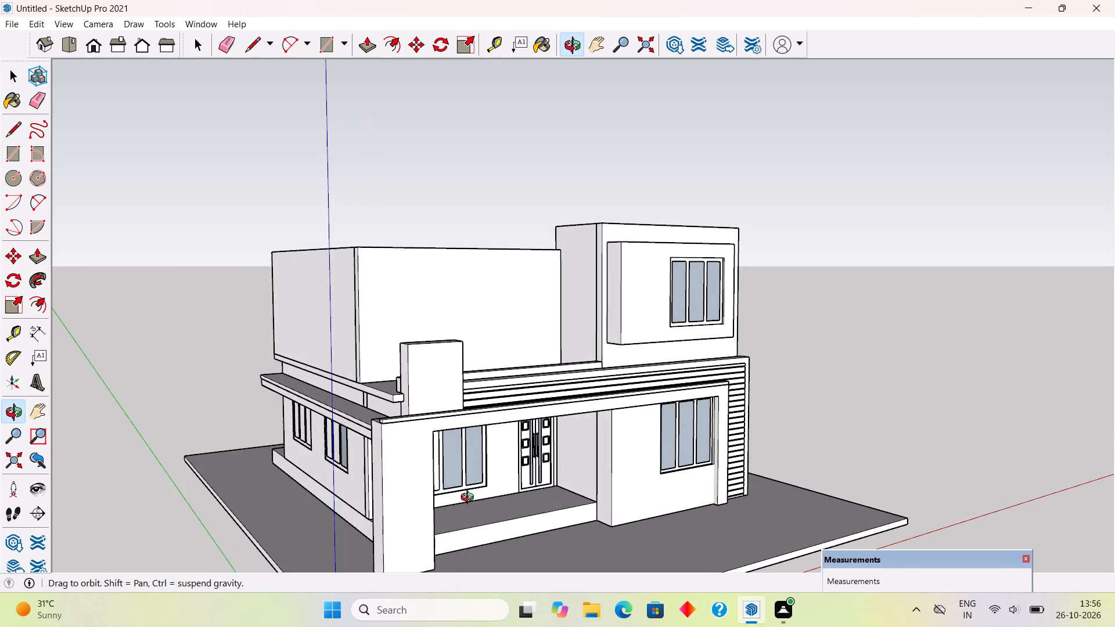
middle_click_drag(470, 499, 465, 490)
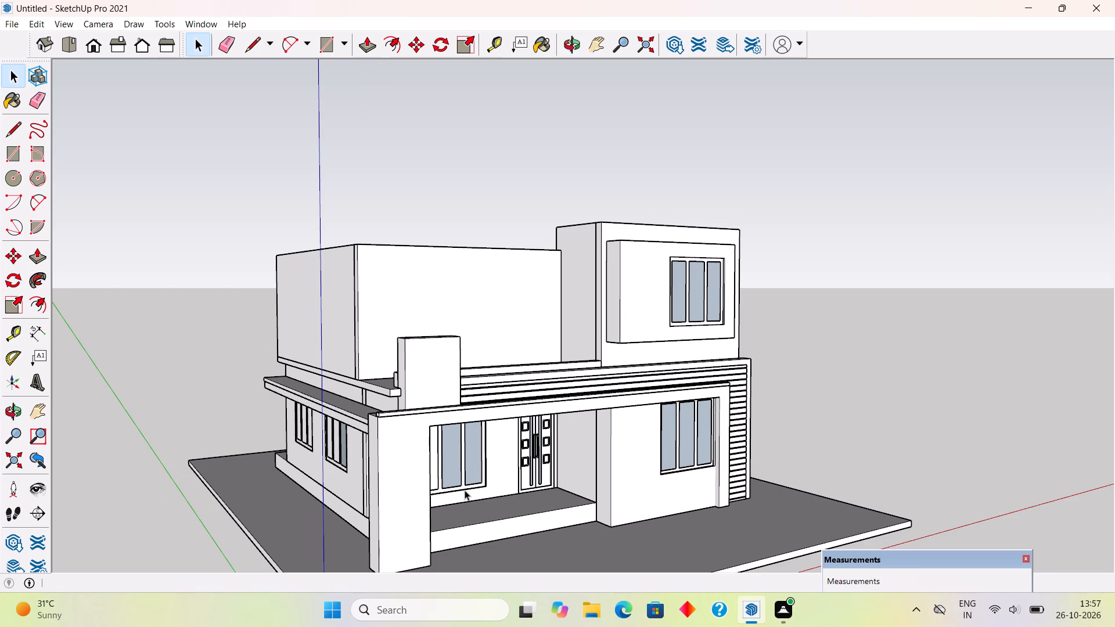
middle_click_drag(448, 484, 730, 545)
middle_click_drag(528, 468, 551, 495)
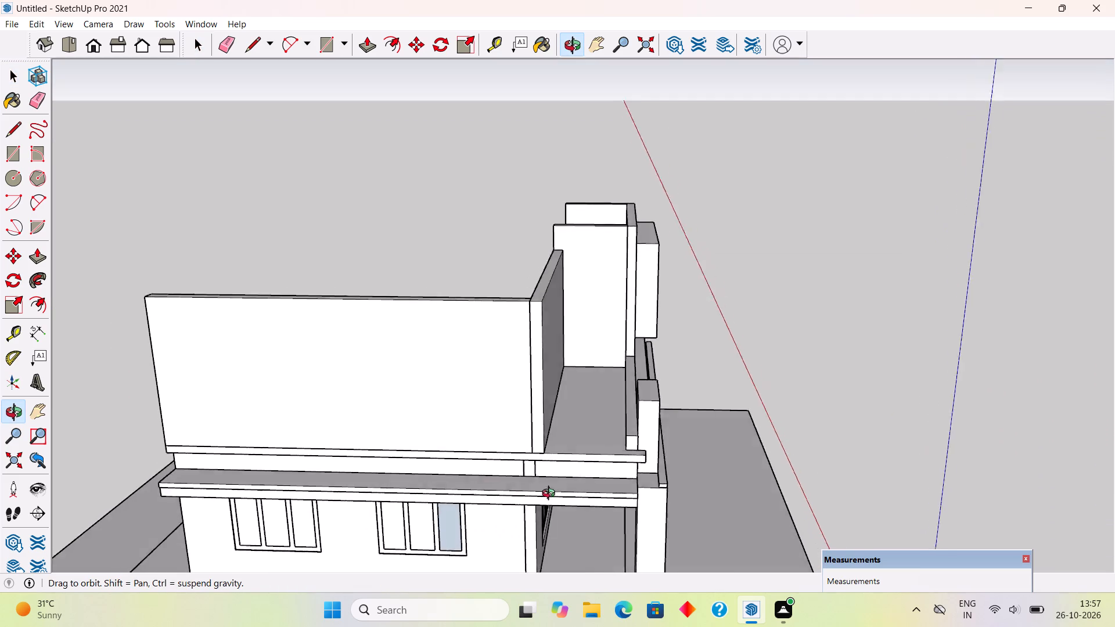
middle_click_drag(551, 495, 572, 521)
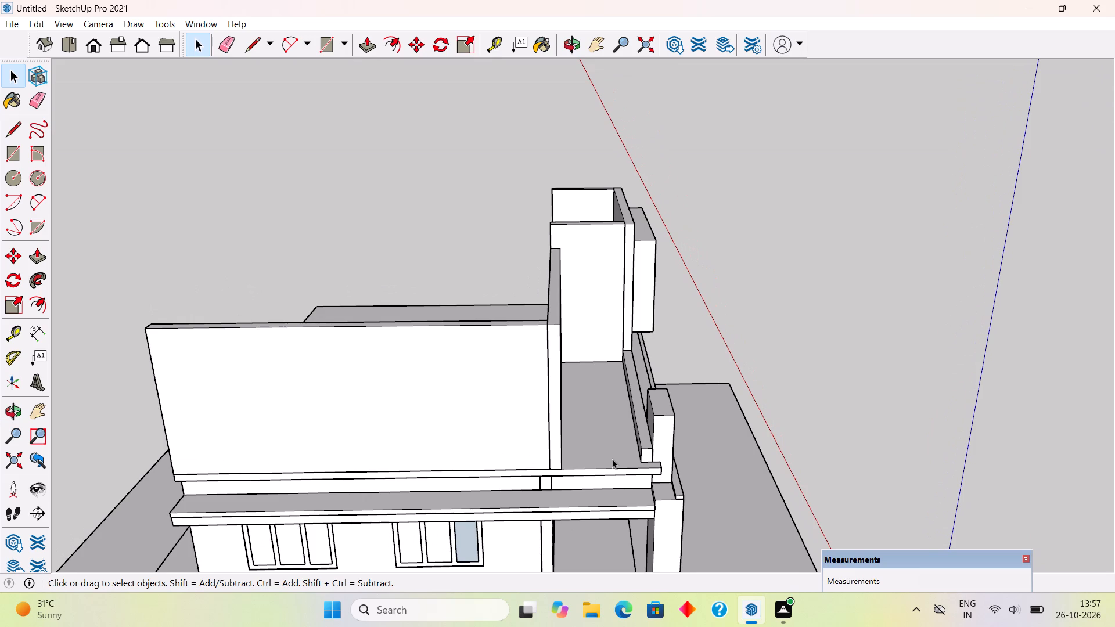
middle_click_drag(617, 471, 631, 487)
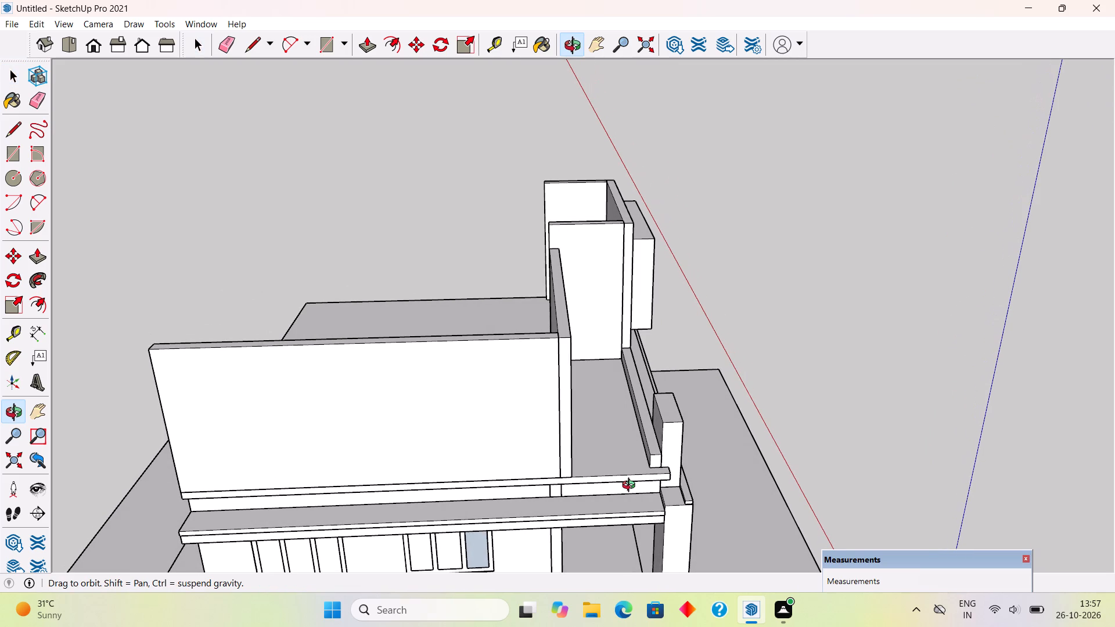
middle_click_drag(631, 487, 636, 489)
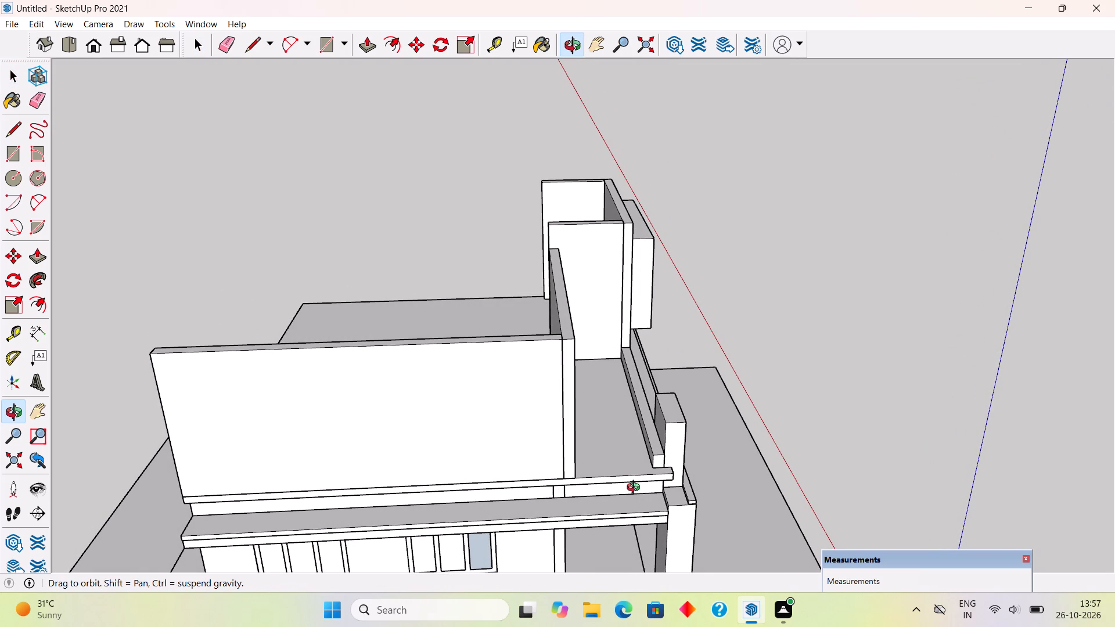
middle_click_drag(636, 489, 535, 507)
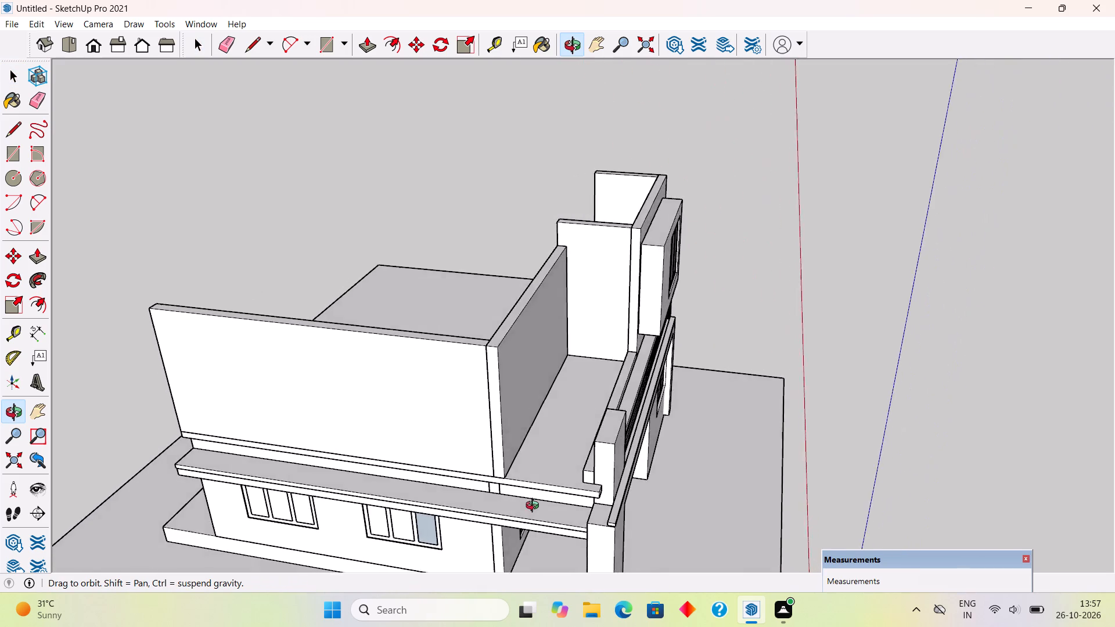
middle_click_drag(535, 507, 638, 560)
middle_click_drag(639, 539, 290, 451)
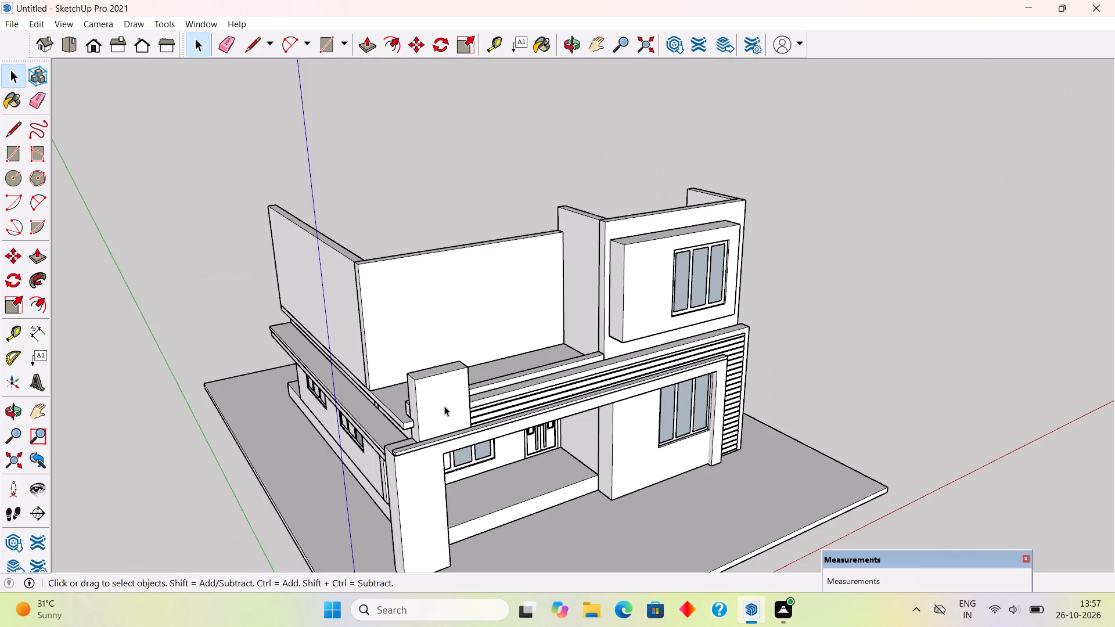
Draw a 4' by 1'4" rectangle over the top face of the short block rising above the front porch column.
scroll(445, 405, "up", 6)
scroll(404, 377, "up", 4)
middle_click_drag(408, 419, 408, 491)
scroll(394, 474, "up", 1)
key("r")
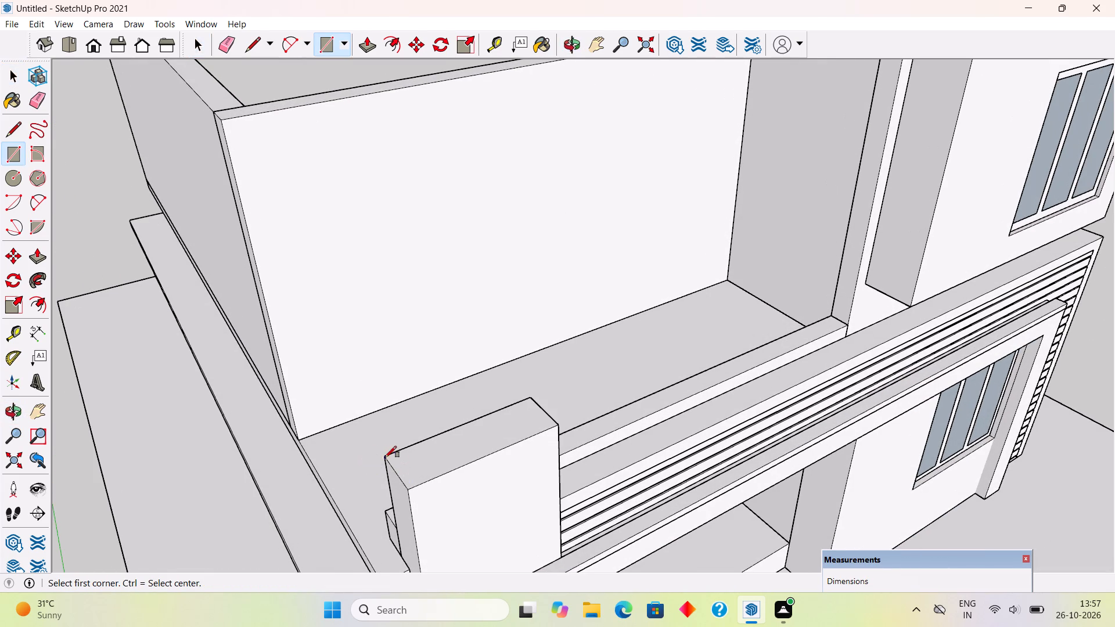
left_click(386, 457)
left_click(557, 423)
Raise the rectangle on the column block into a 4" thick cap and extend its front and both side faces outward by 2".
key("p")
left_click(542, 422)
type("4\"")
key("Return")
left_click(531, 437)
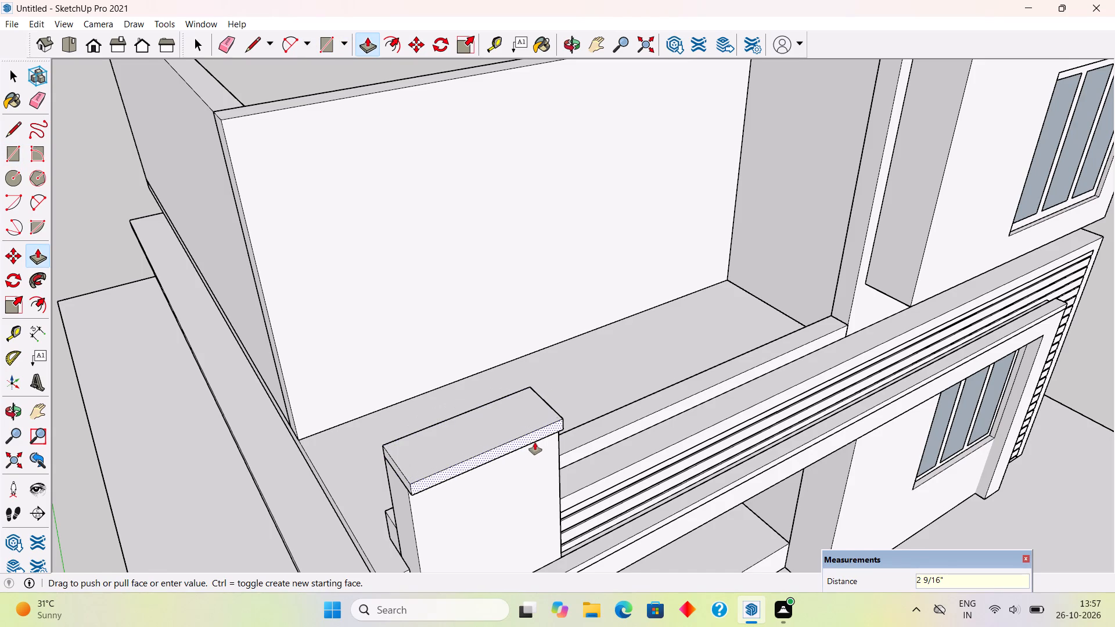
type("2\"")
key("Return")
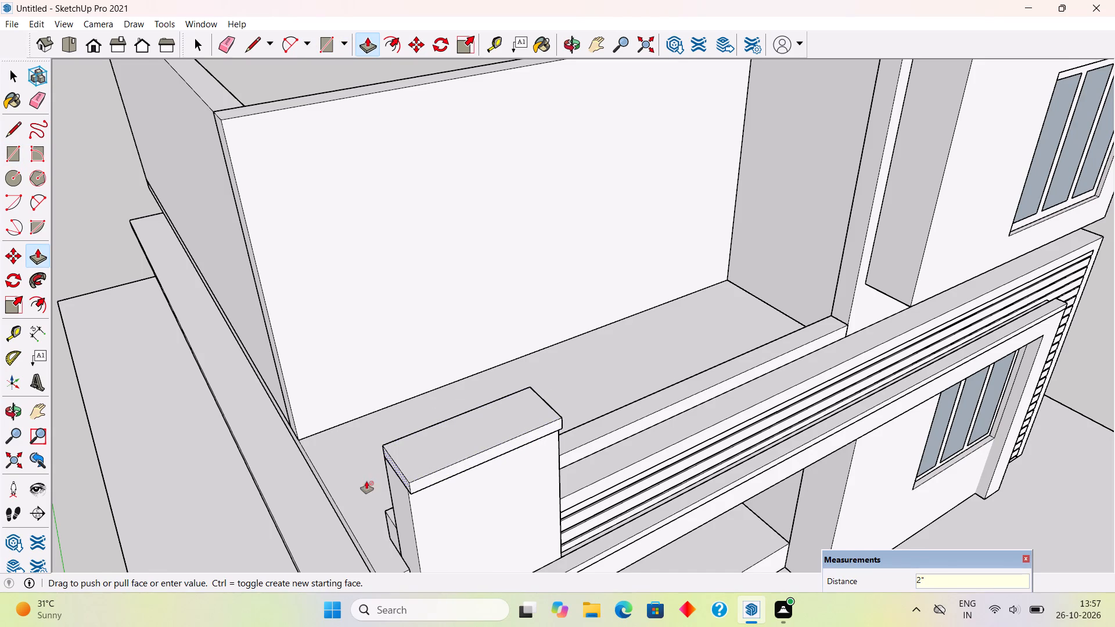
double_click(398, 474)
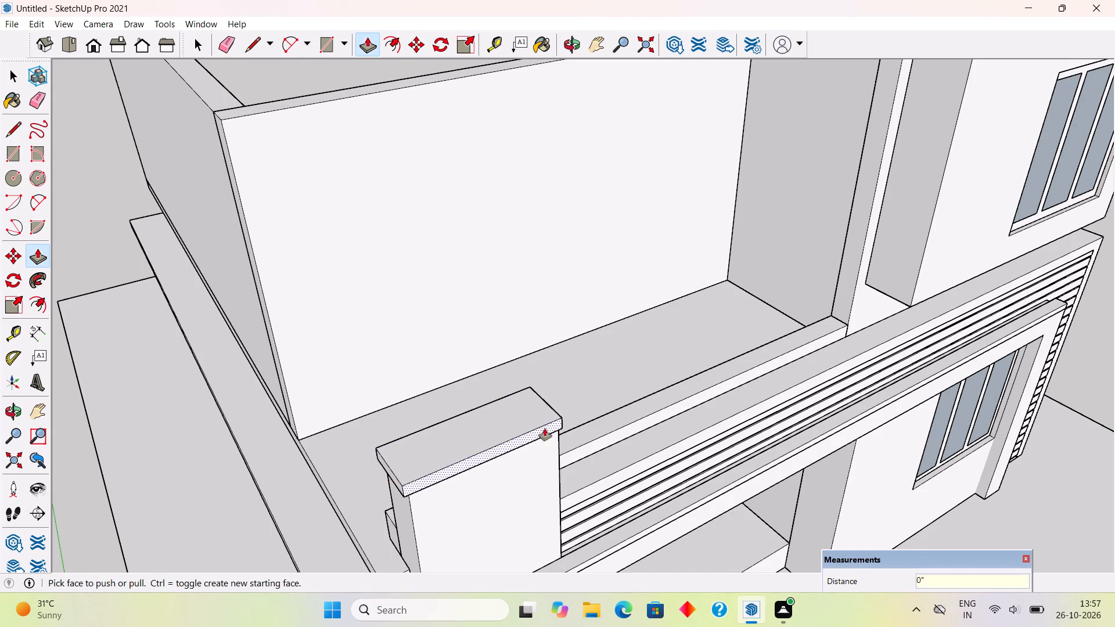
middle_click_drag(528, 437, 178, 457)
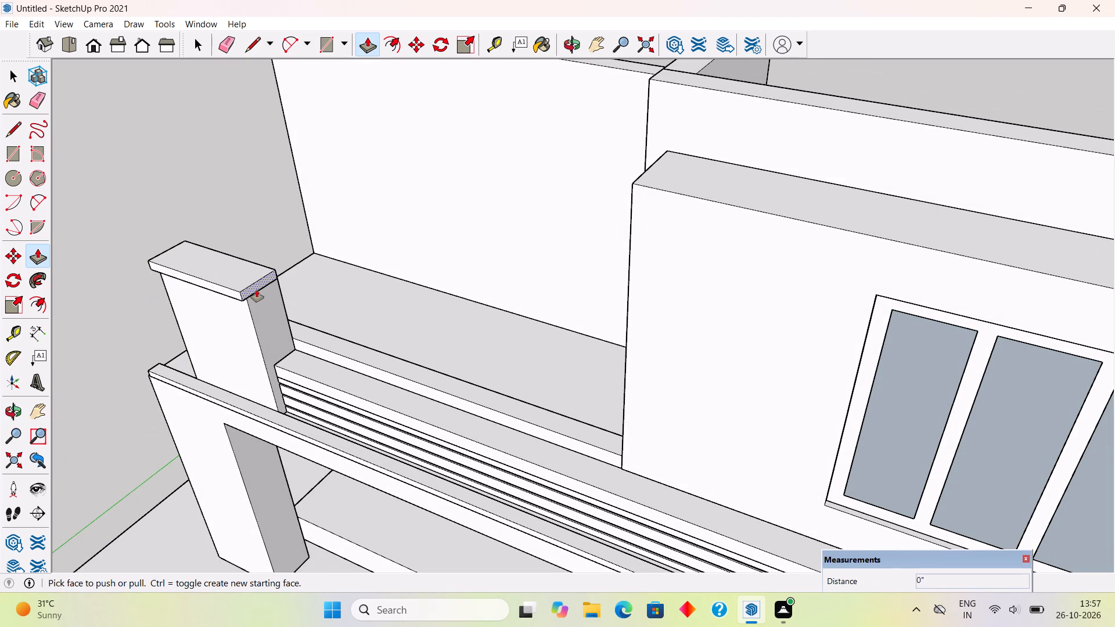
double_click(257, 290)
Make the whole cap slab, with its edges, into its own group and clear the selection.
key("space")
triple_click(257, 289)
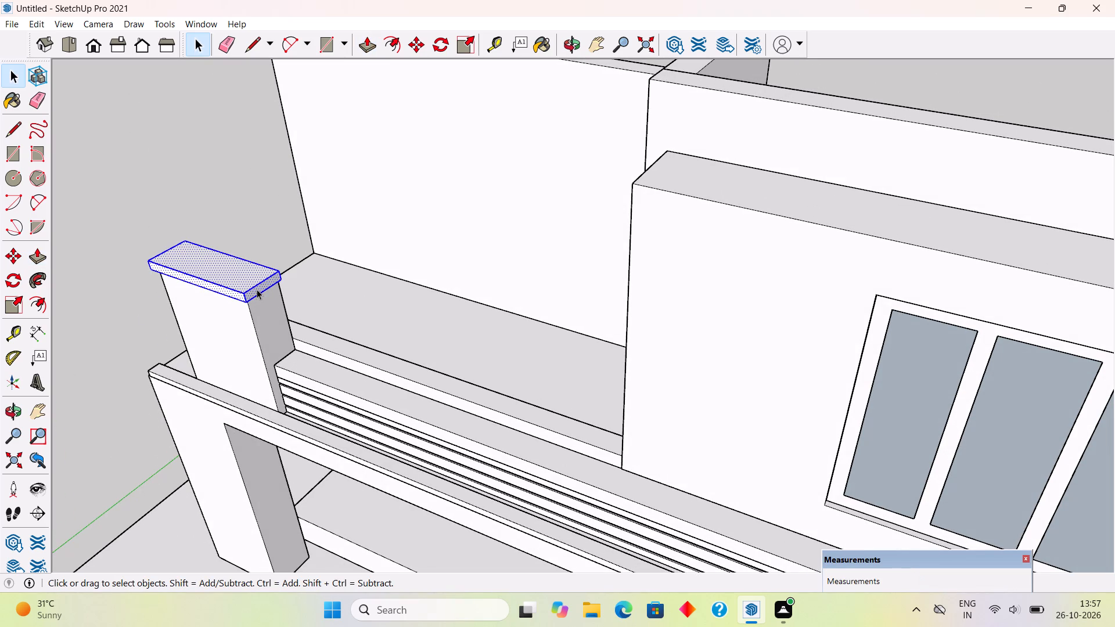
right_click(257, 289)
left_click(312, 406)
left_click(221, 197)
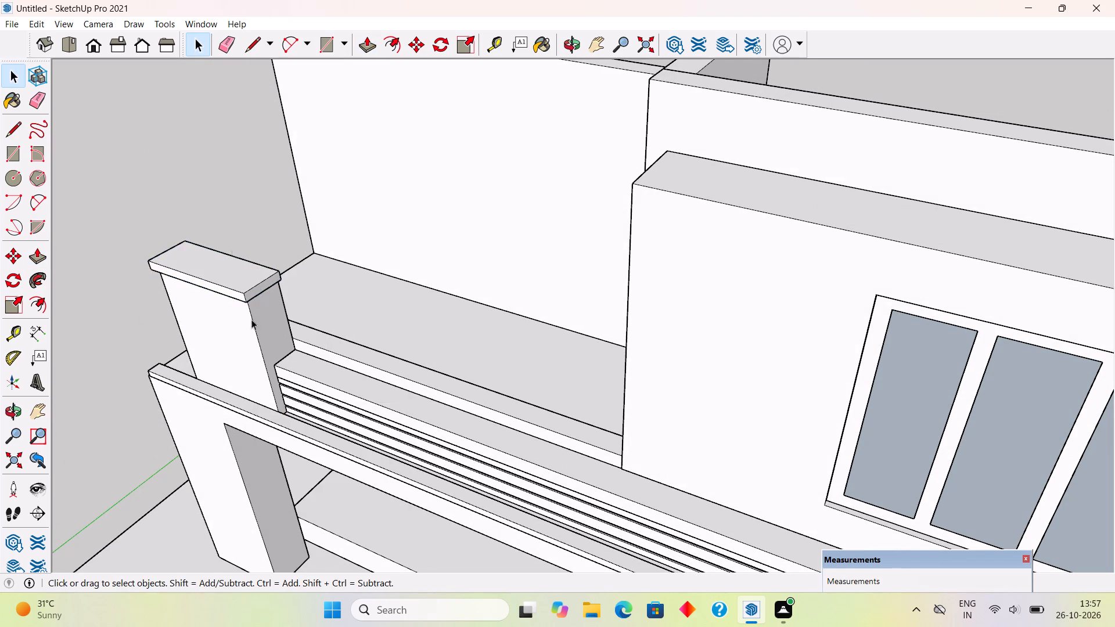
Split the block's rear face with a 4' line along the parapet top and pull the upper part back to the parapet's inner face.
middle_click_drag(323, 486, 385, 448)
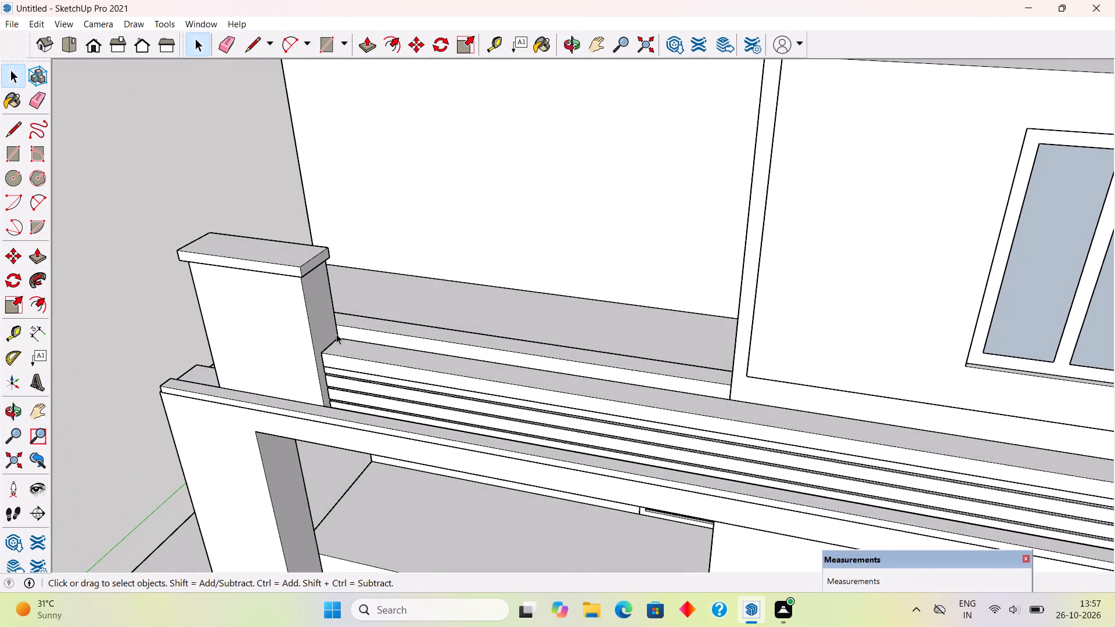
scroll(316, 302, "up", 4)
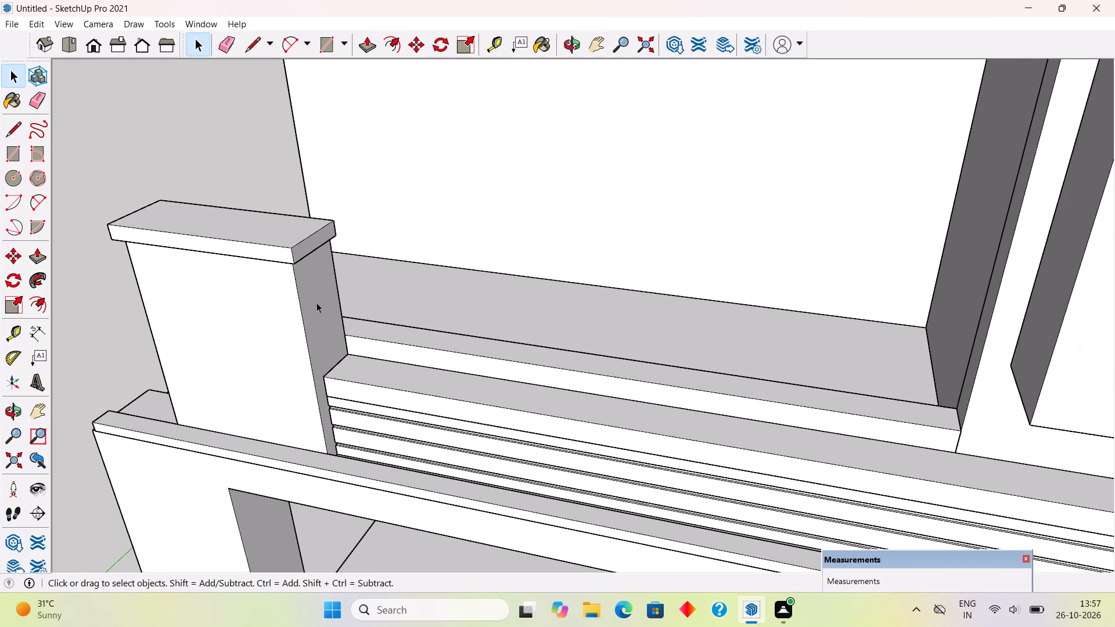
middle_click_drag(358, 347, 744, 402)
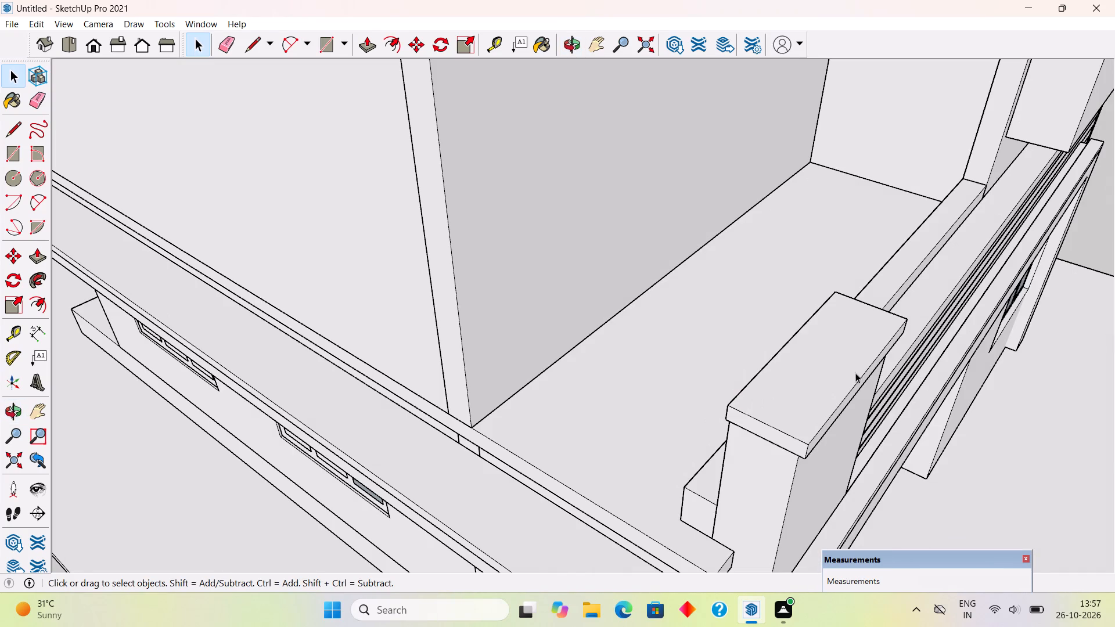
middle_click_drag(732, 461, 882, 435)
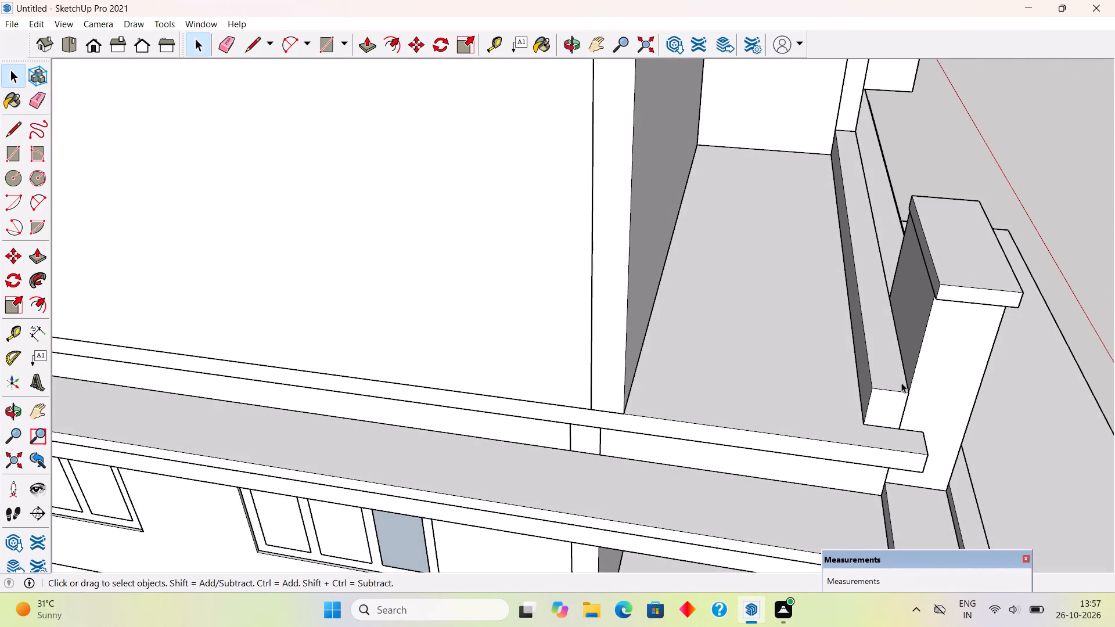
triple_click(913, 354)
middle_click_drag(875, 365, 909, 365)
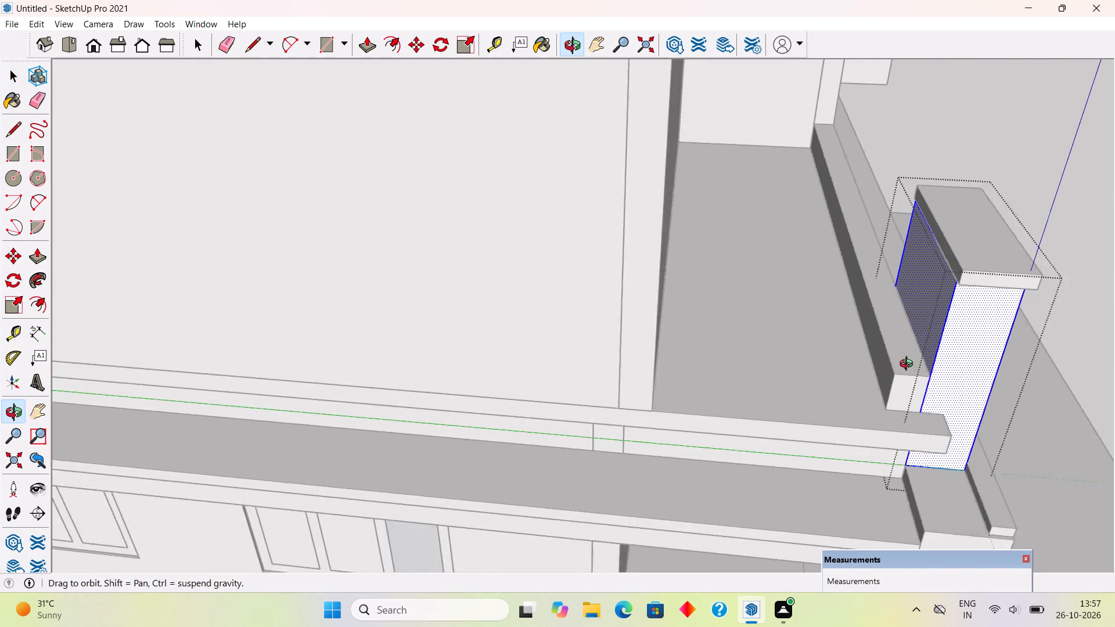
middle_click_drag(909, 365, 982, 359)
scroll(987, 186, "up", 5)
scroll(998, 274, "up", 3)
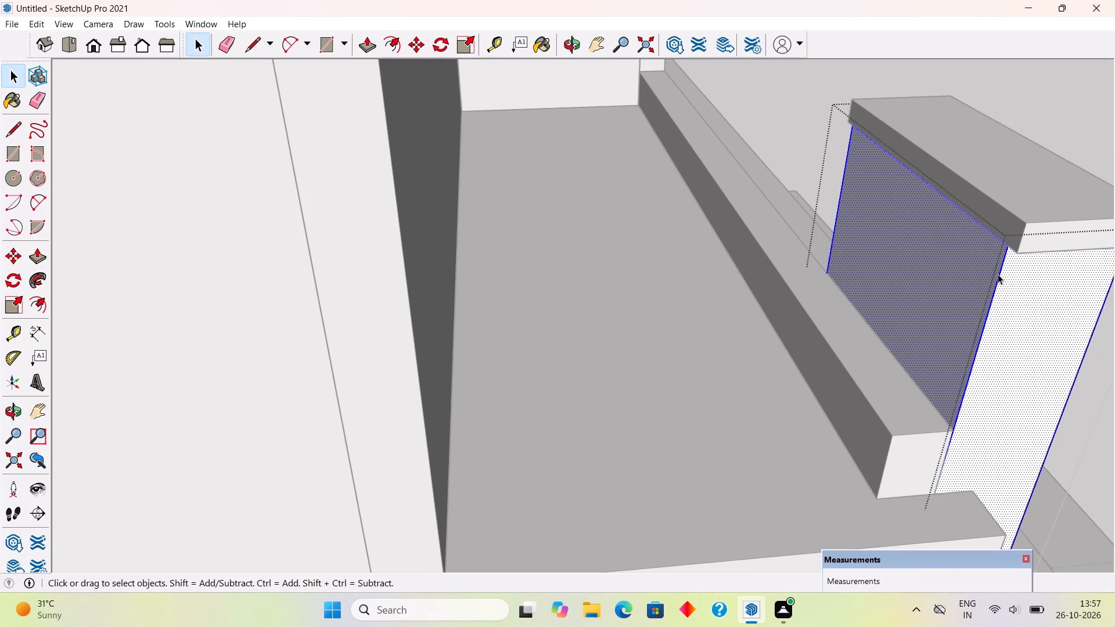
key("l")
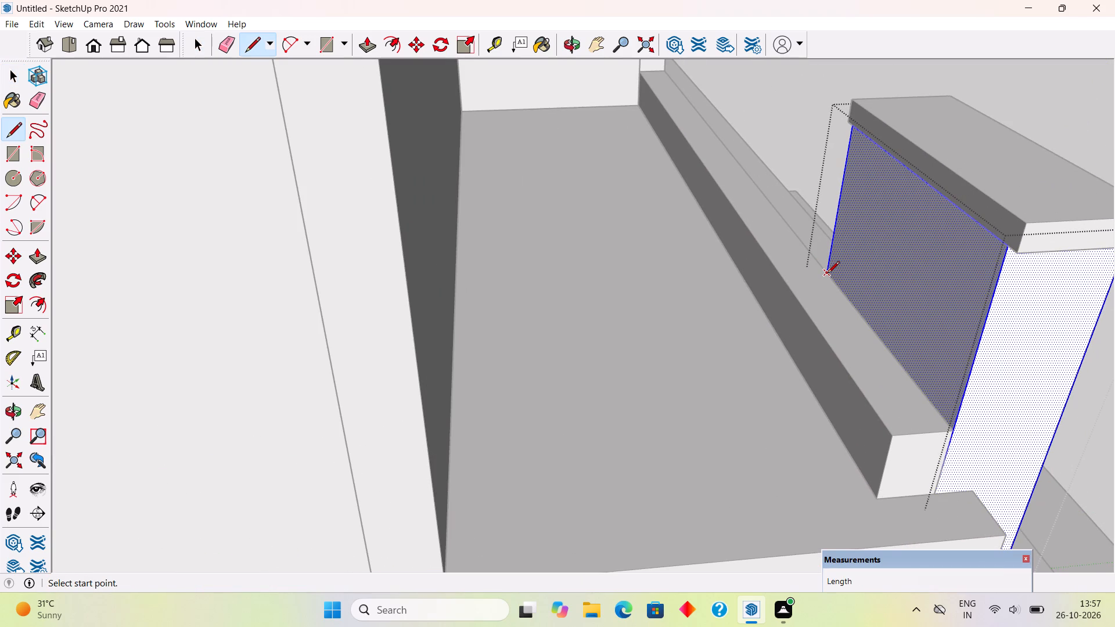
left_click(828, 274)
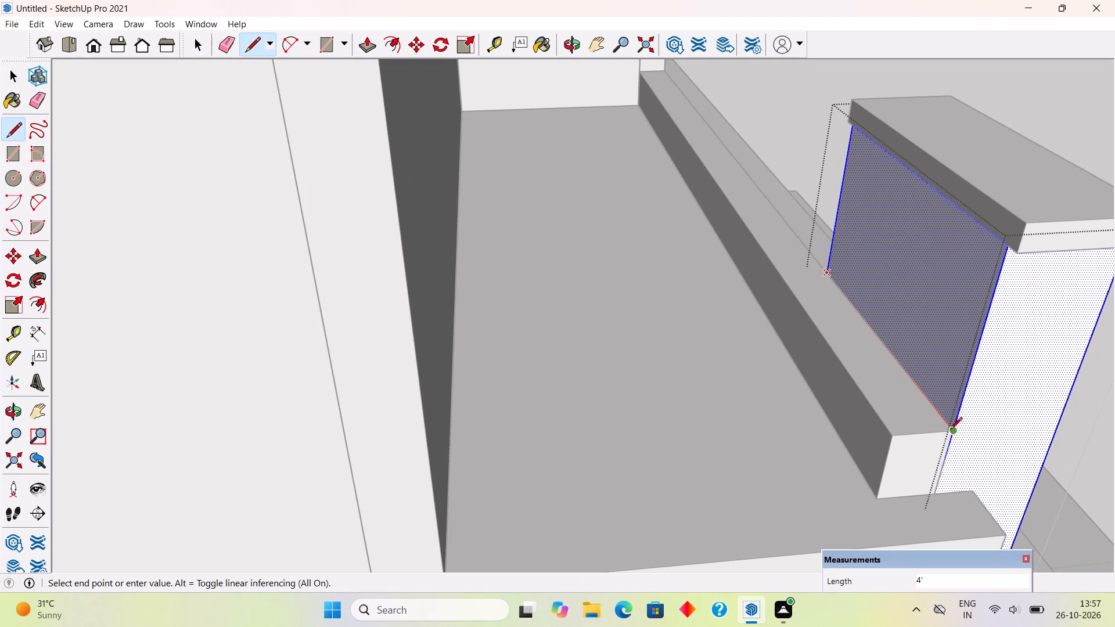
left_click(950, 430)
key("p")
left_click(943, 399)
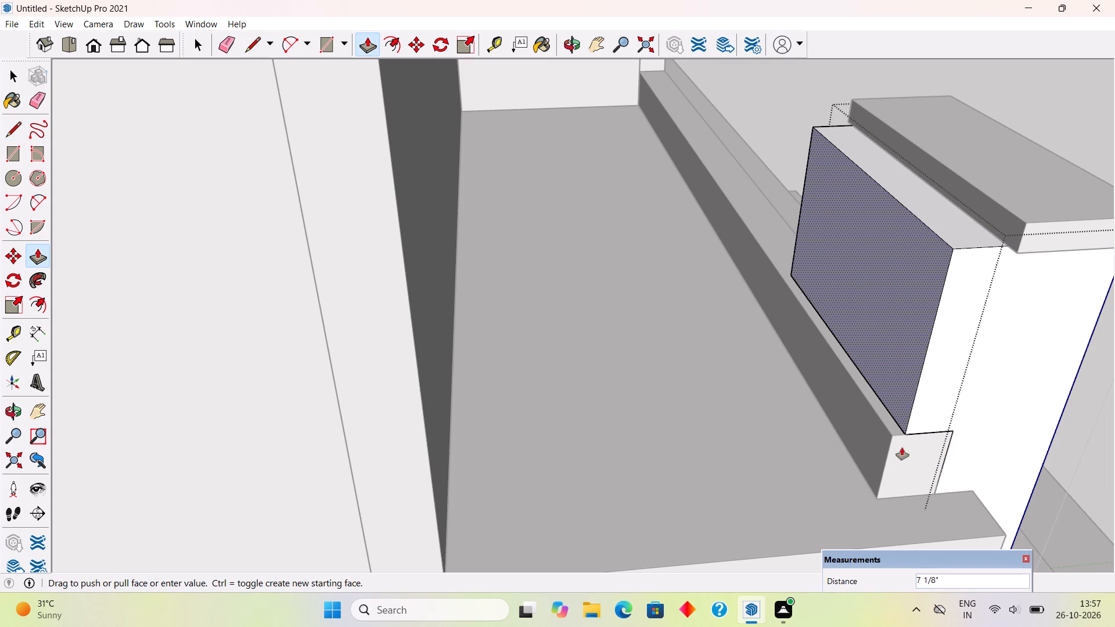
left_click(889, 438)
key("space")
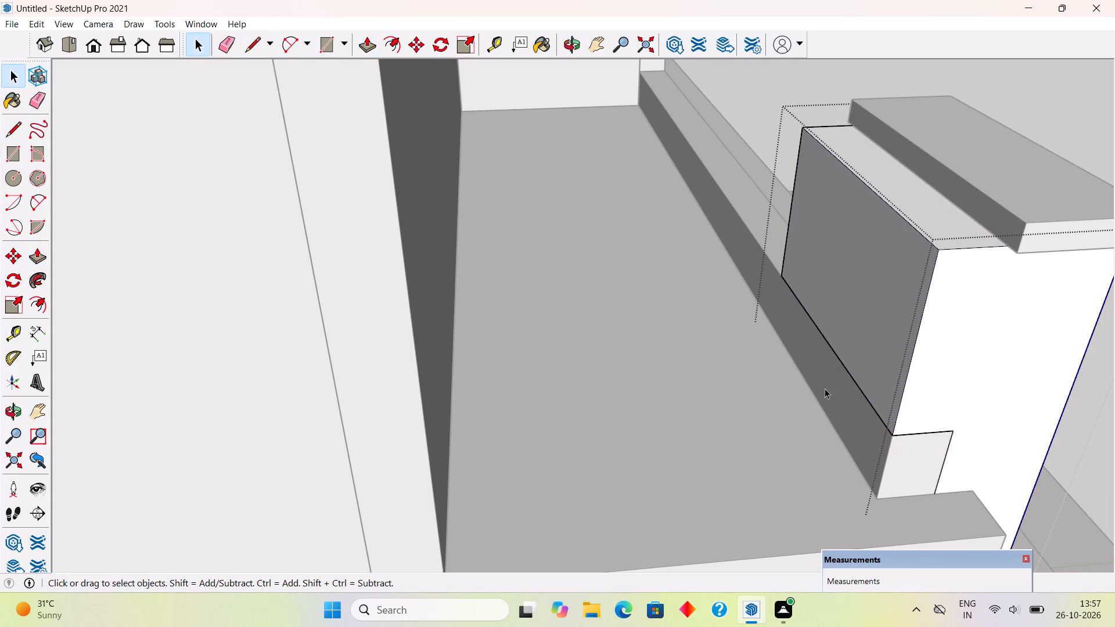
Extend the rear face of the cap group 9" backward over the deepened block and leave the group.
scroll(736, 347, "down", 4)
left_click(951, 157)
triple_click(885, 257)
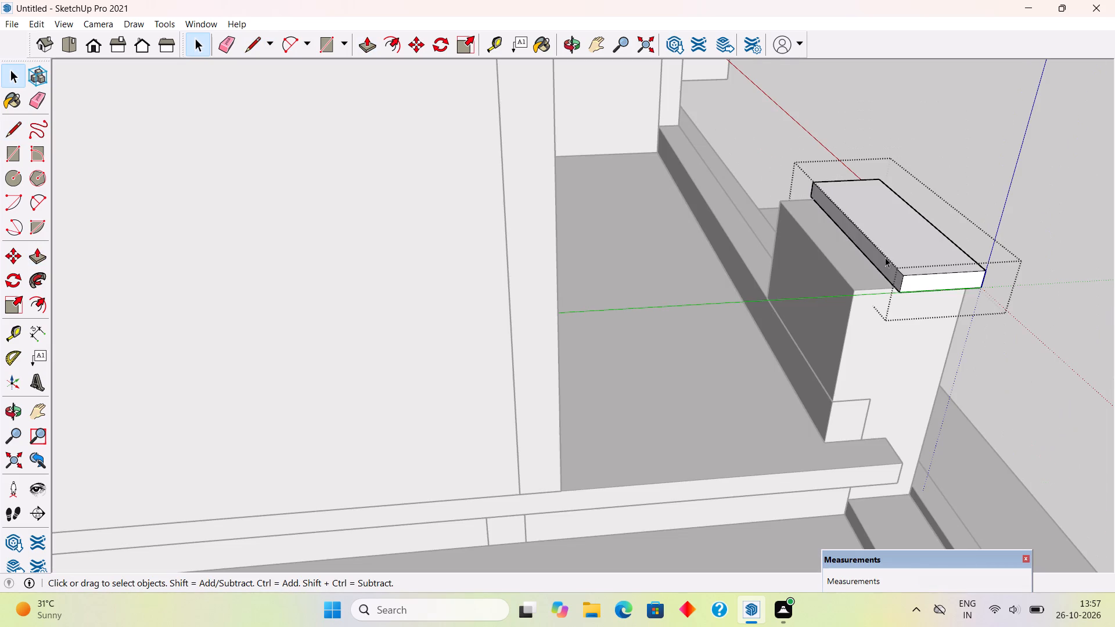
key("p")
left_click(887, 260)
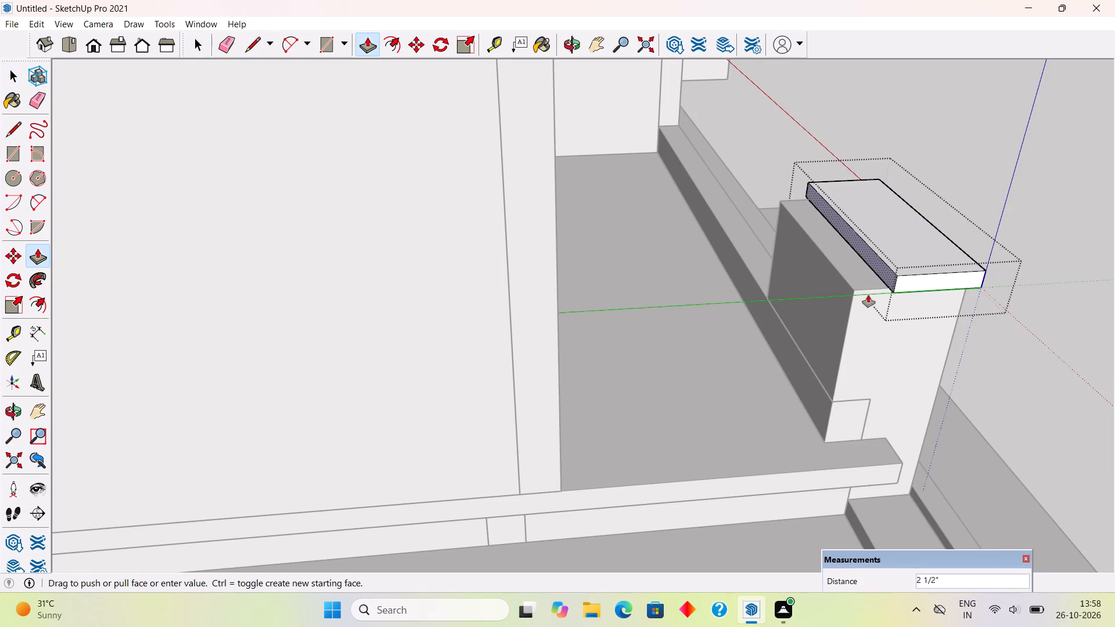
left_click(850, 307)
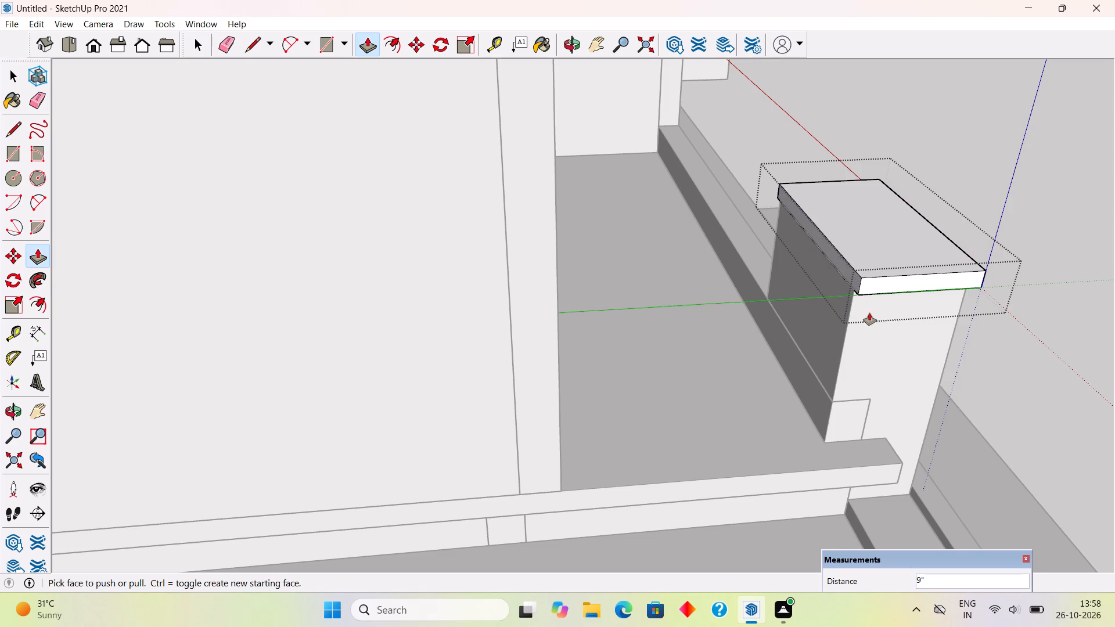
middle_click_drag(869, 313, 912, 230)
scroll(889, 168, "up", 9)
middle_click_drag(884, 161, 898, 133)
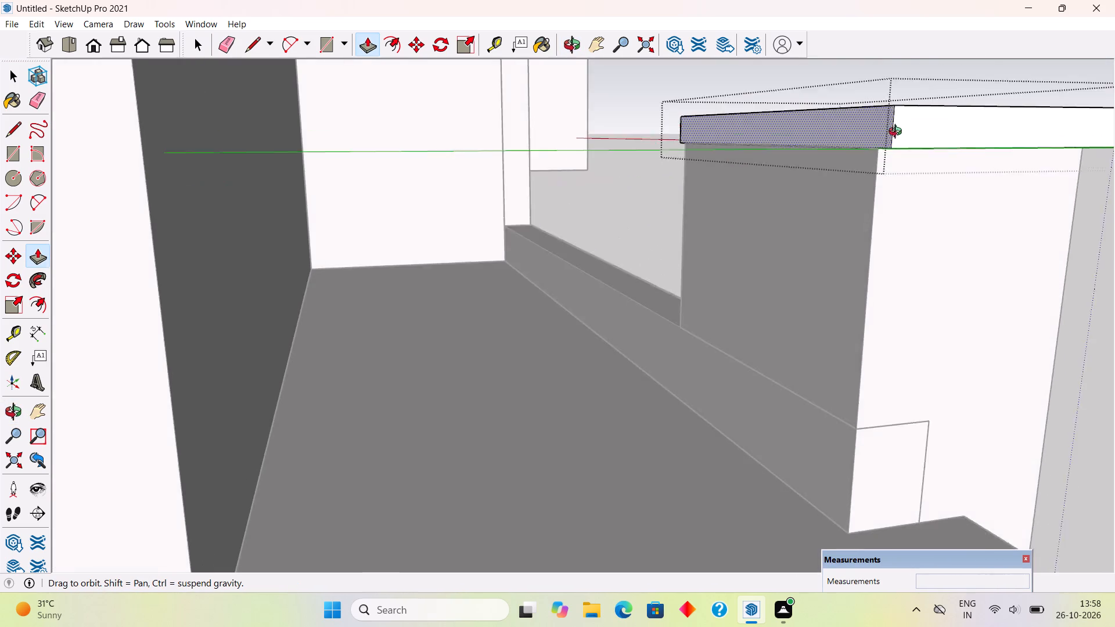
middle_click_drag(898, 133, 738, 158)
scroll(737, 161, "down", 3)
key("space")
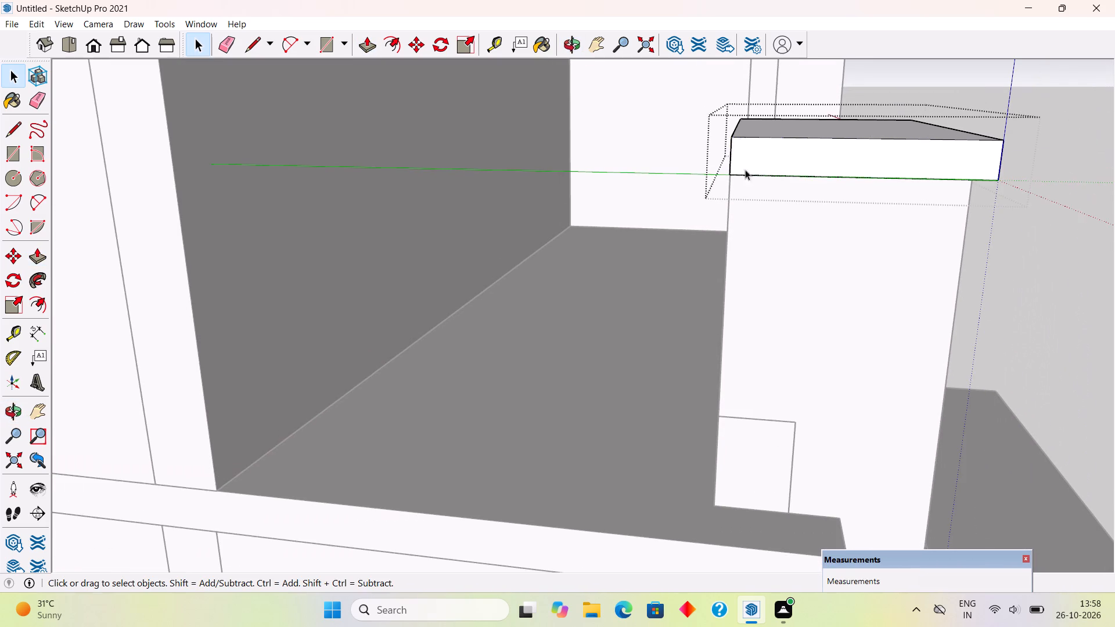
left_click(1089, 262)
Examine the capped block, the balcony parapet and the louvred band from the front and the side.
middle_click_drag(1039, 268, 803, 286)
scroll(802, 286, "down", 8)
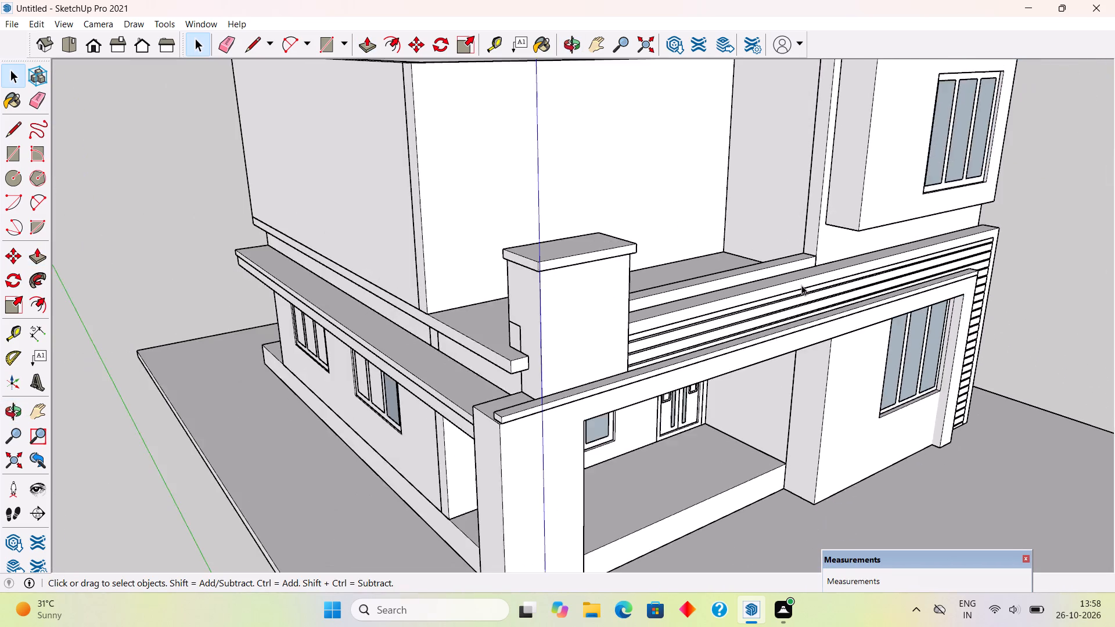
middle_click_drag(772, 287, 457, 268)
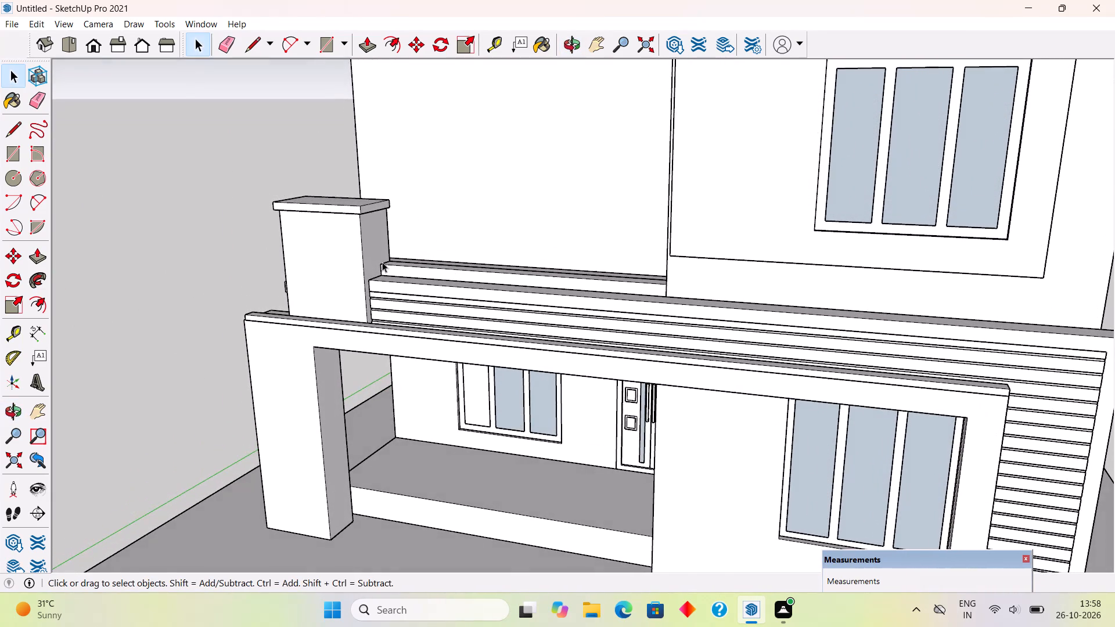
scroll(380, 261, "up", 4)
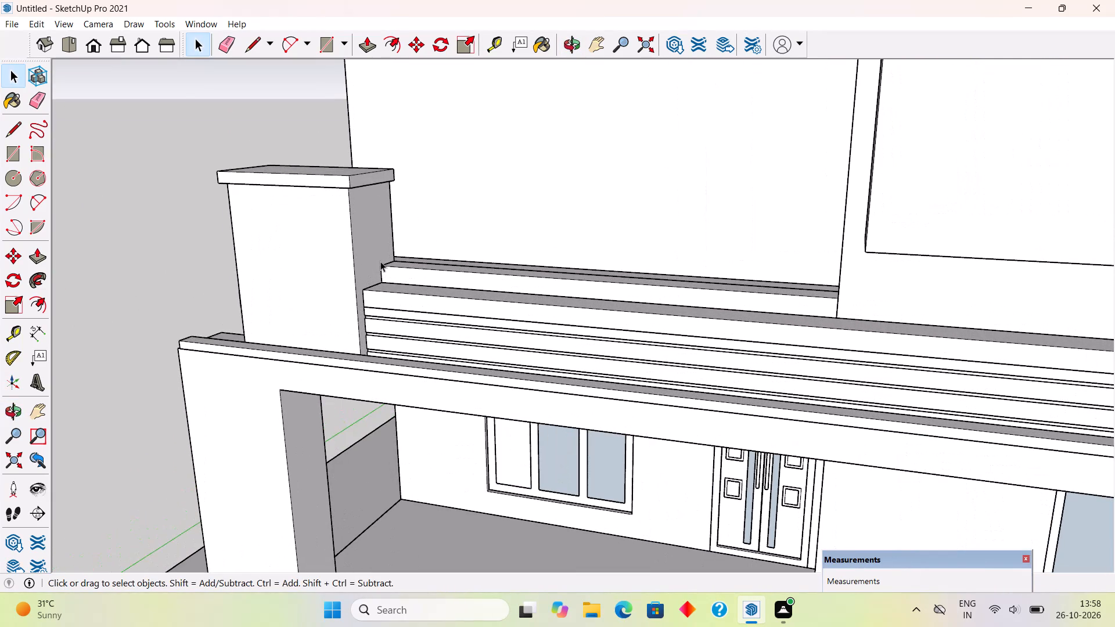
middle_click_drag(401, 301, 308, 340)
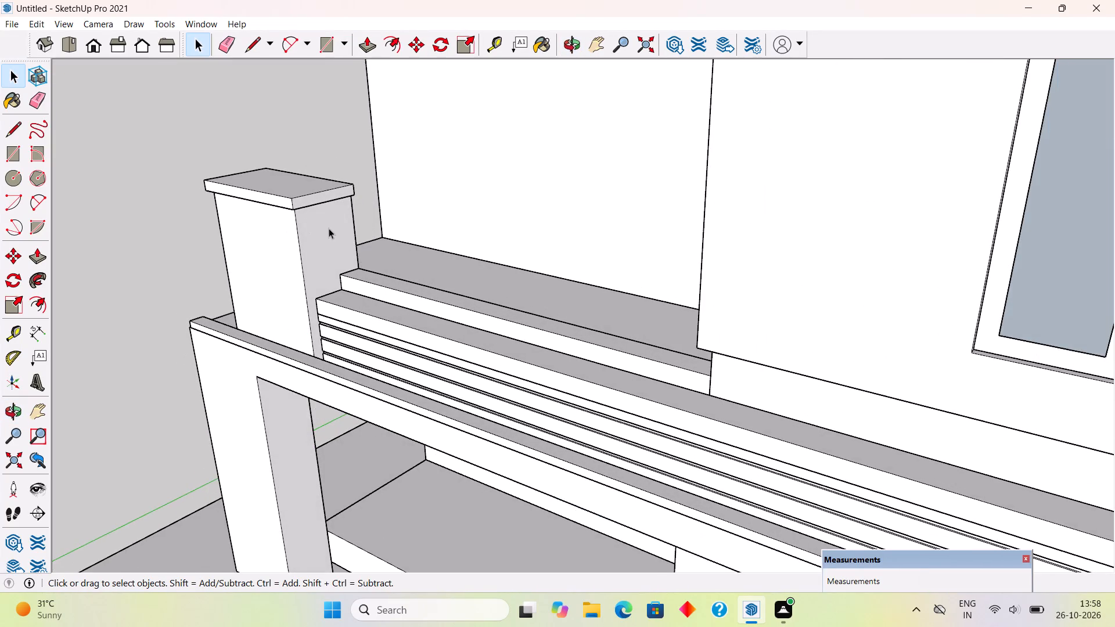
scroll(329, 228, "up", 2)
middle_click_drag(329, 228, 419, 268)
scroll(419, 268, "down", 3)
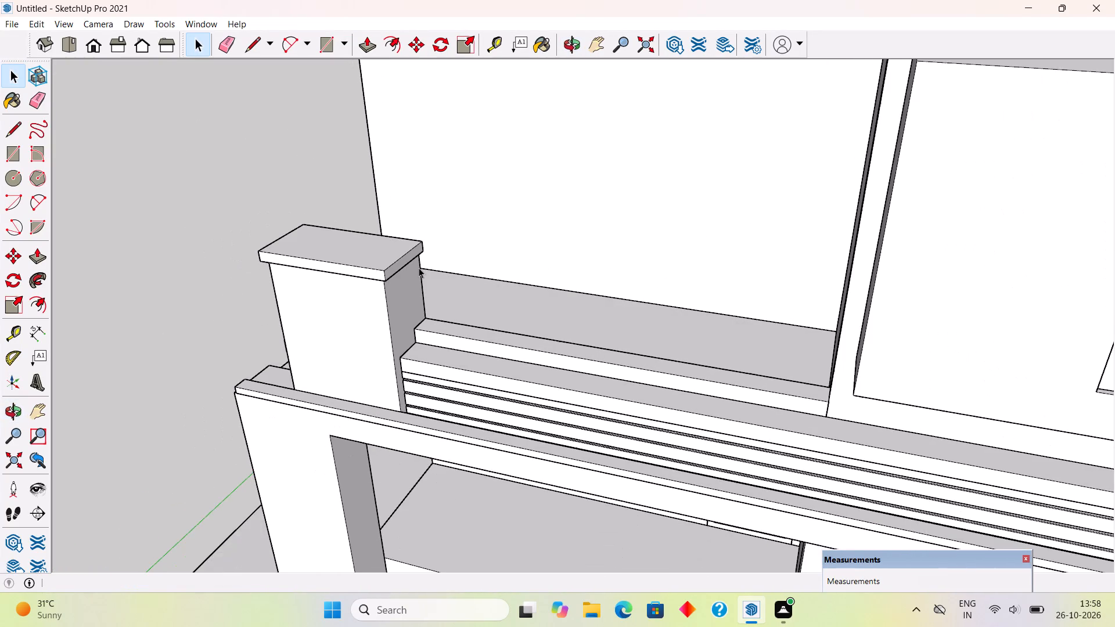
scroll(943, 411, "down", 6)
middle_click_drag(919, 398, 955, 291)
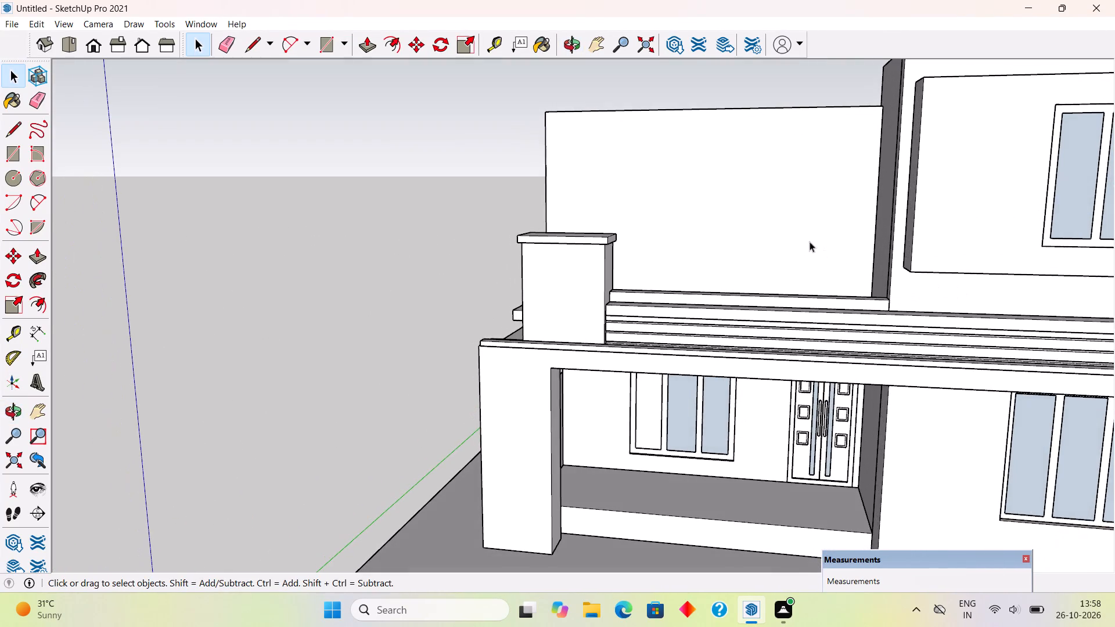
middle_click_drag(819, 294, 945, 347)
Place a guide 3' above the top of the balcony parapet where it meets the house wall.
scroll(940, 302, "up", 7)
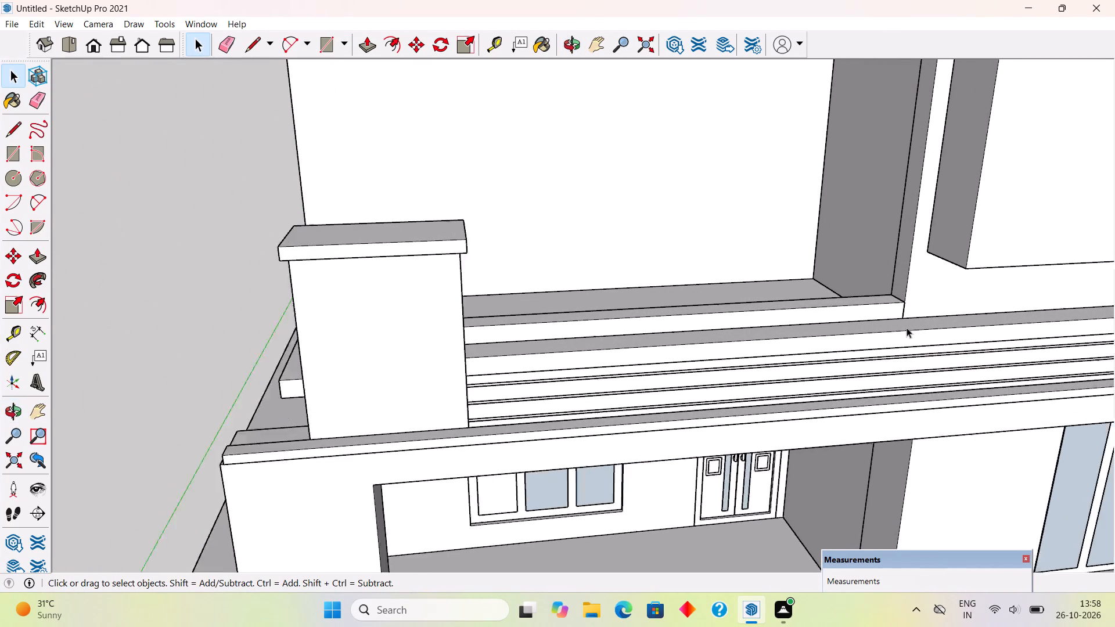
scroll(907, 327, "up", 2)
key("t")
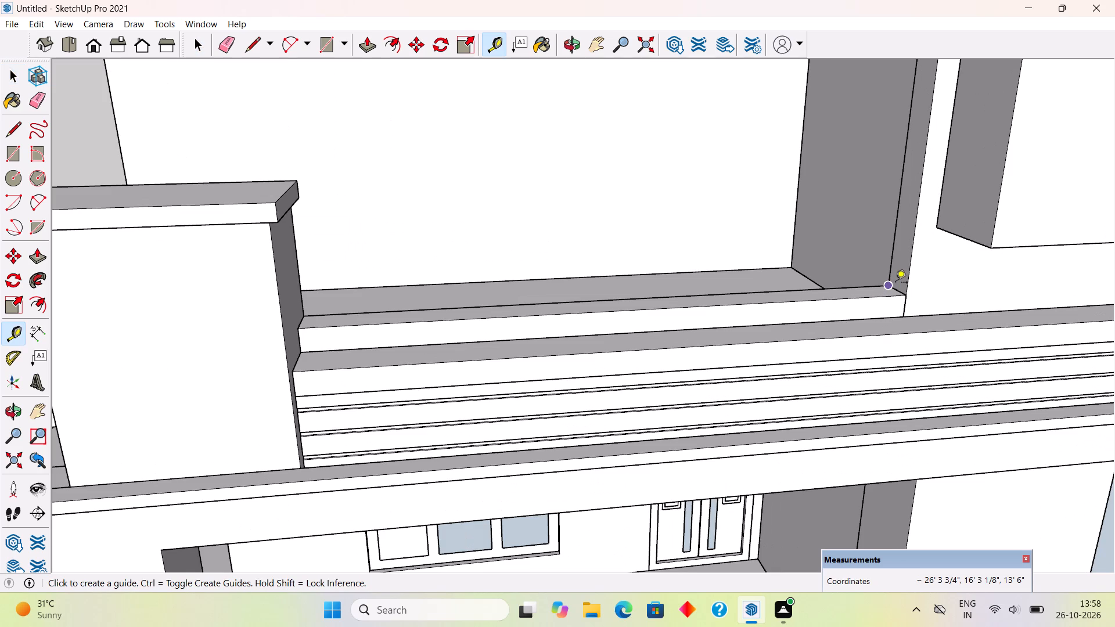
scroll(868, 305, "up", 5)
left_click(910, 281)
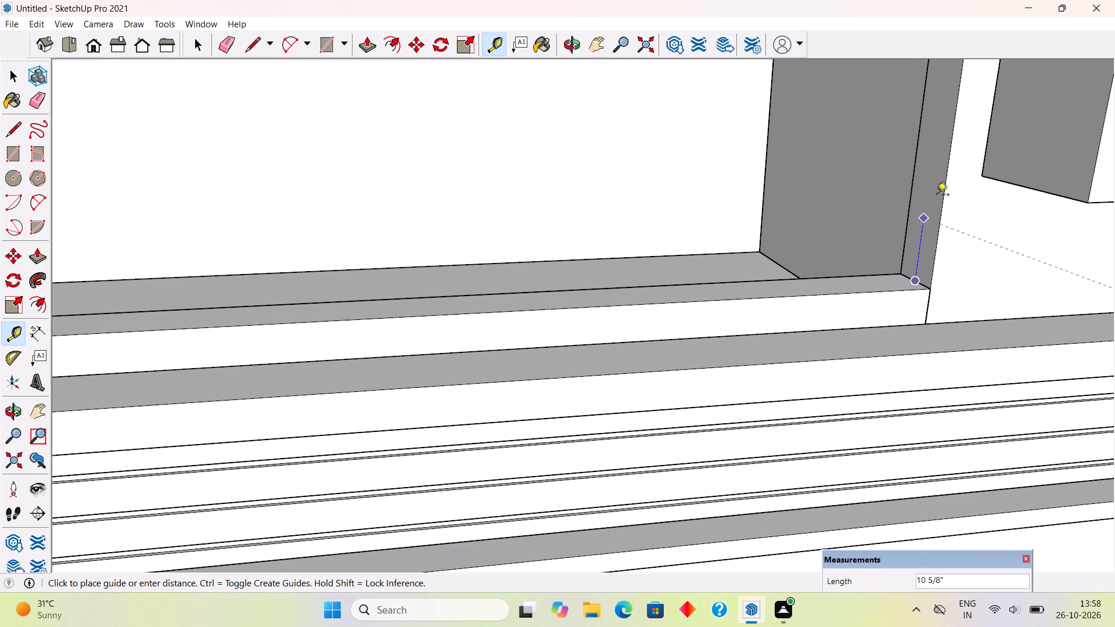
type("3'")
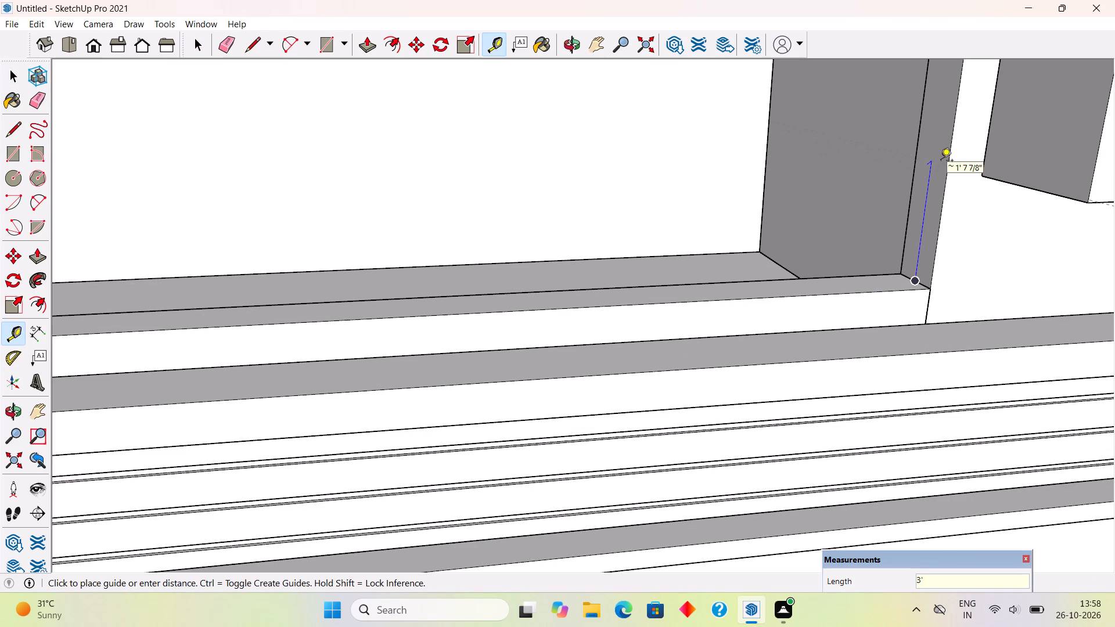
key("Return")
Place a second guide 3' above the top of the louvred band where it meets the capped block.
scroll(947, 272, "down", 9)
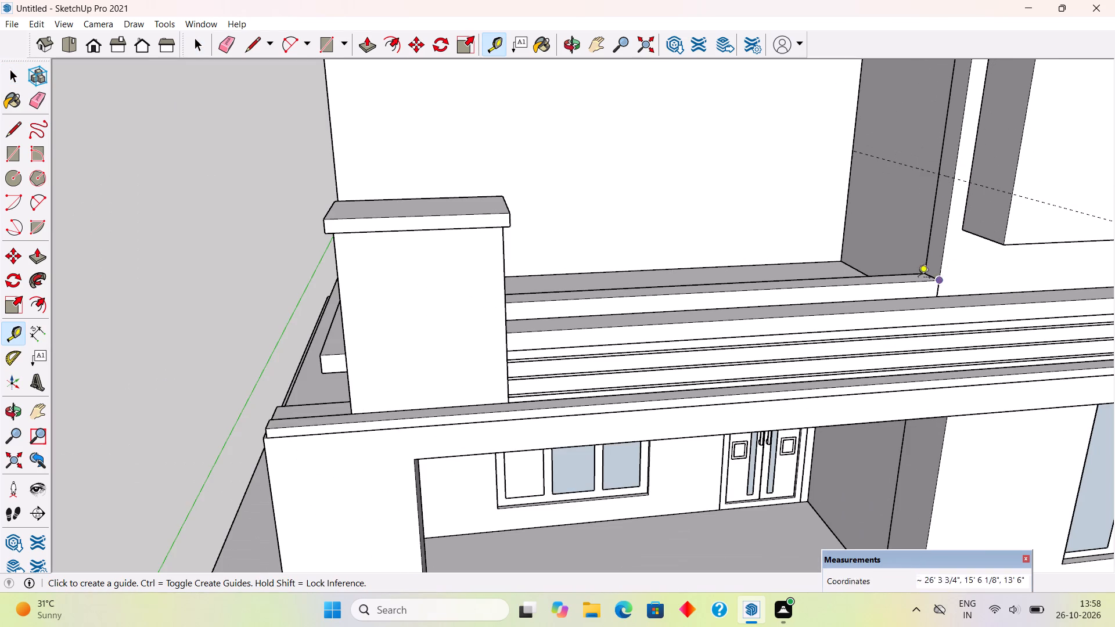
middle_click_drag(690, 331, 372, 323)
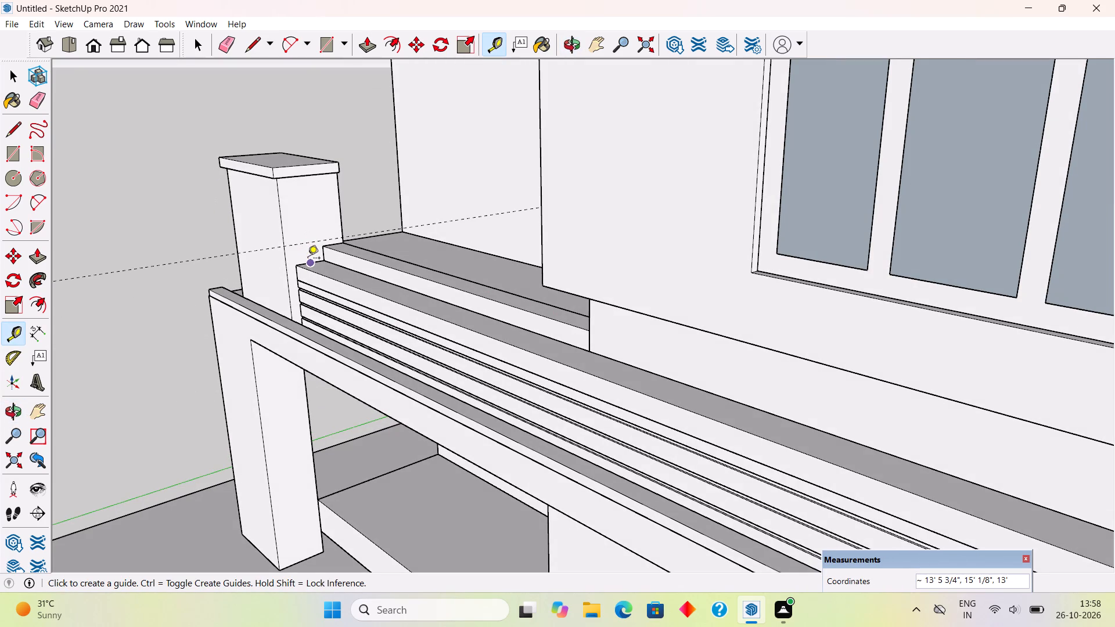
left_click(308, 259)
type("3'")
key("Return")
key("space")
Delete the existing cap group from the top of the block above the porch column.
middle_click_drag(309, 211, 436, 219)
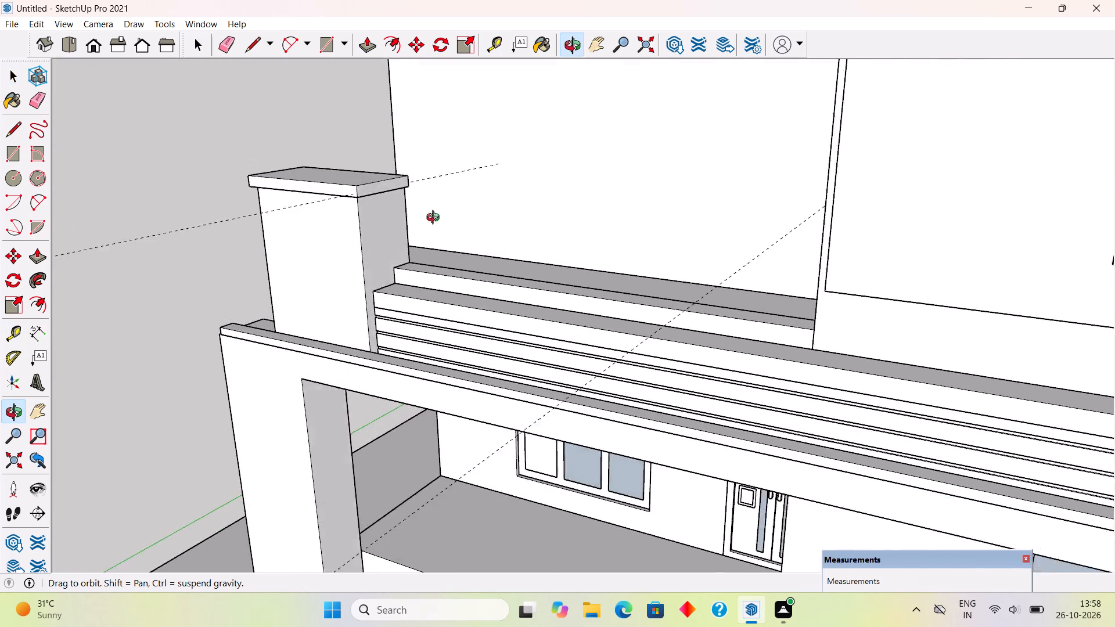
middle_click_drag(436, 219, 564, 257)
left_click(516, 272)
scroll(544, 286, "up", 10)
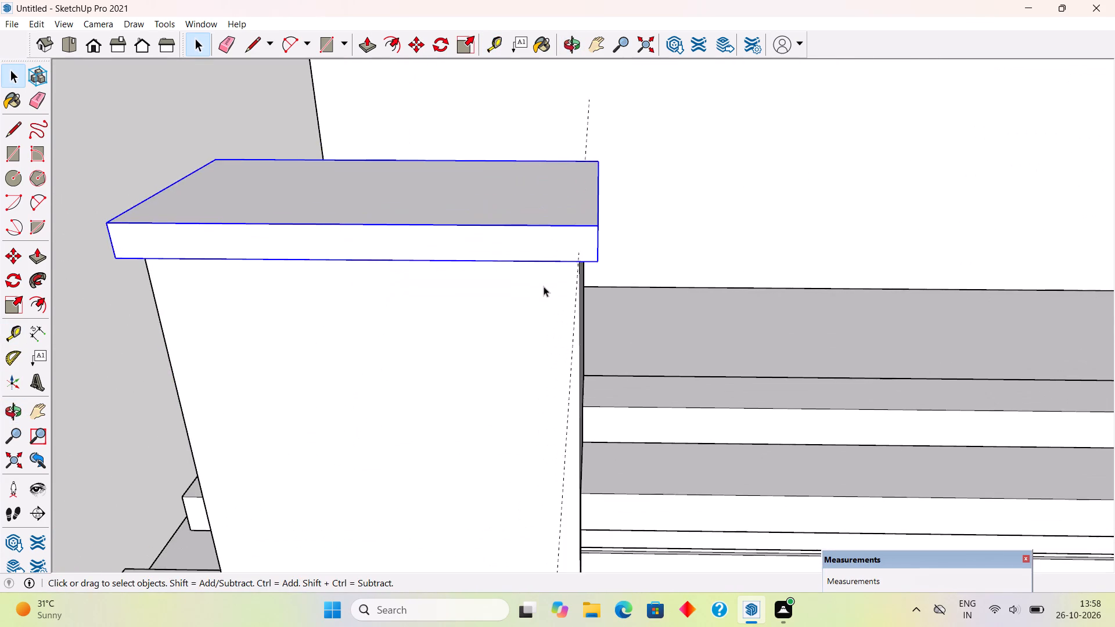
scroll(585, 284, "up", 5)
scroll(572, 236, "up", 4)
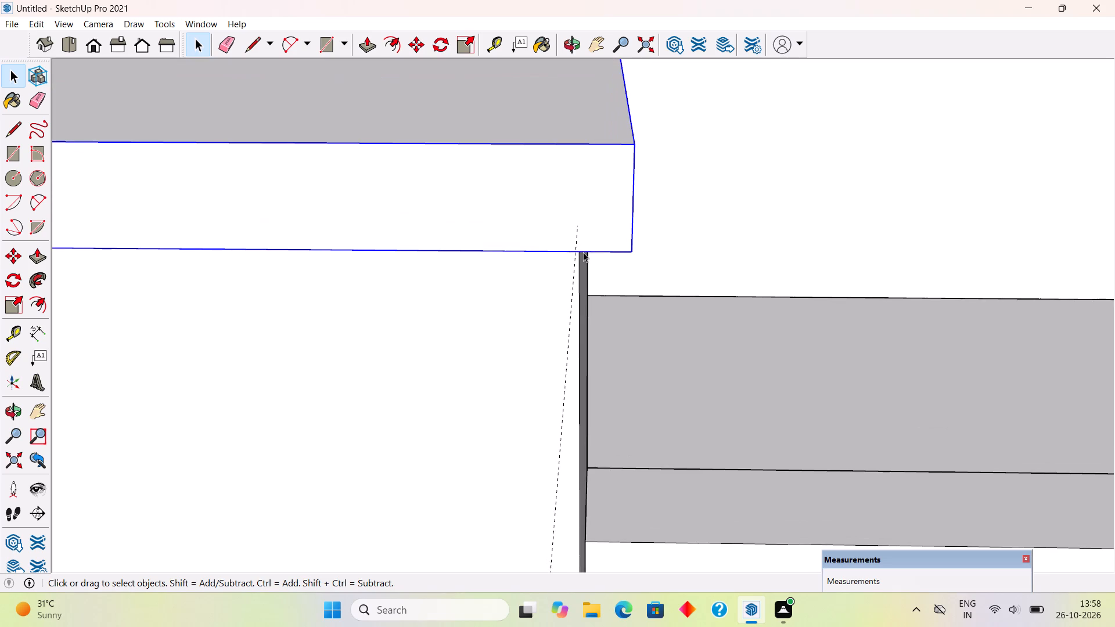
key("m")
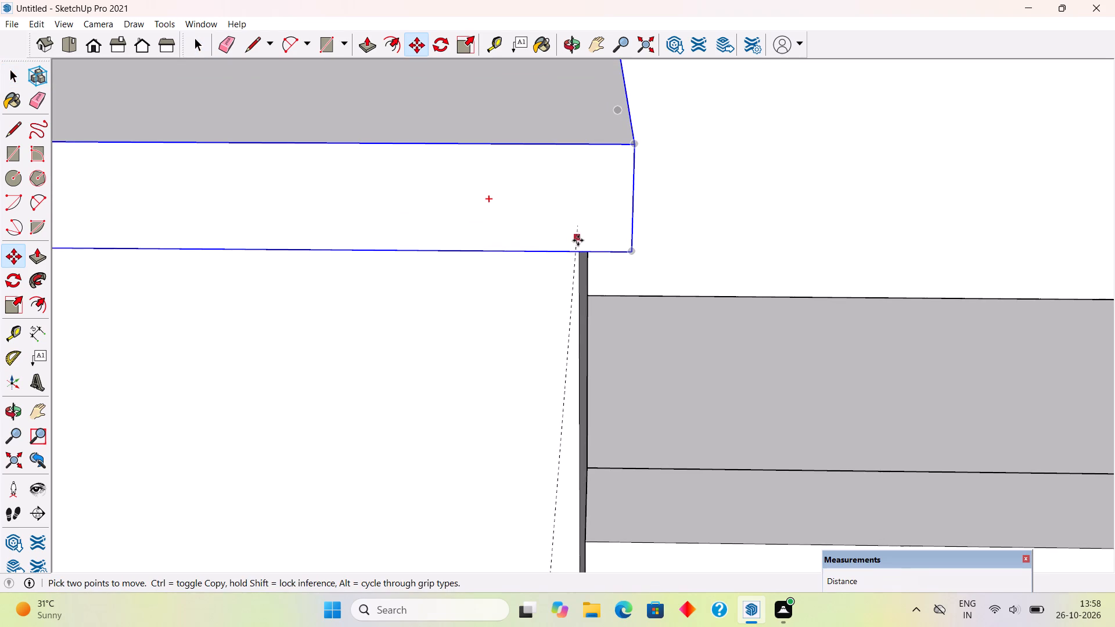
left_click(581, 251)
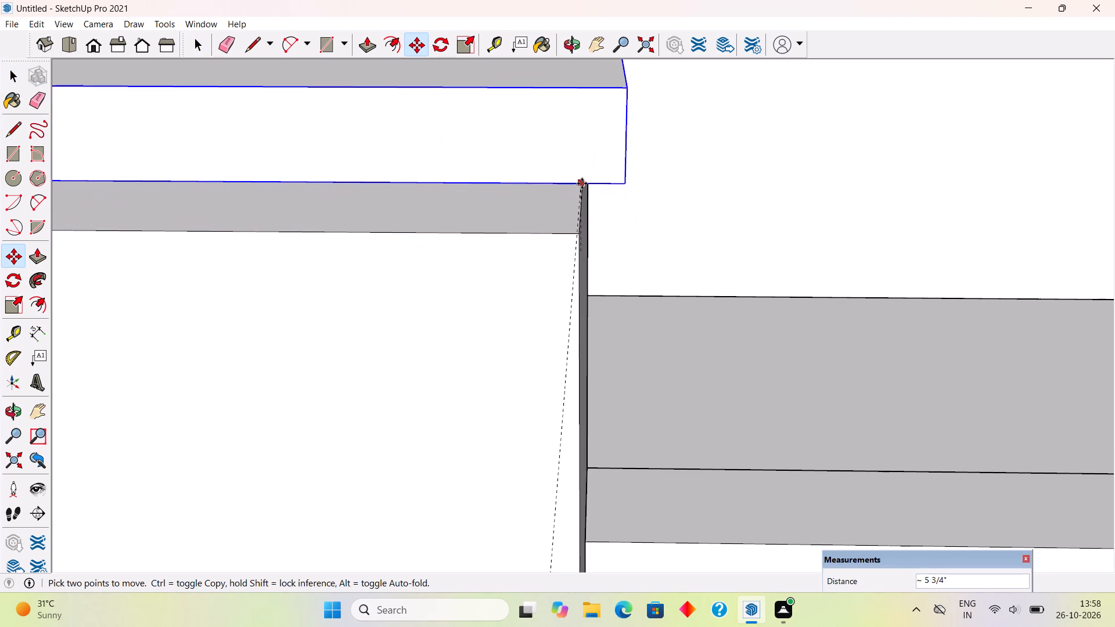
key("space")
middle_click_drag(572, 219, 694, 138)
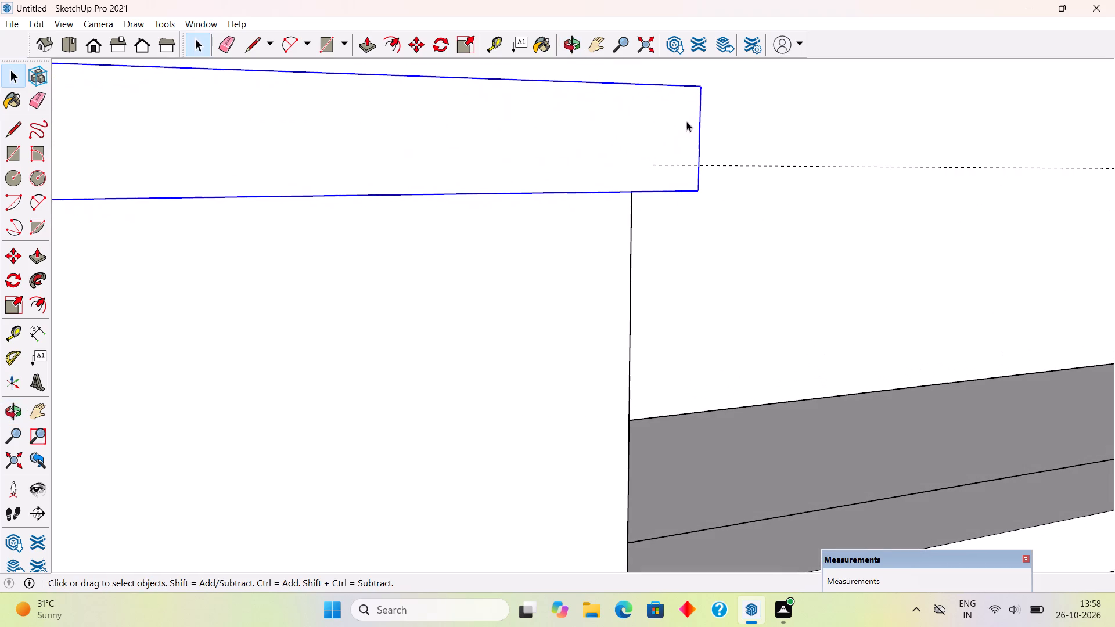
middle_click_drag(616, 186, 672, 161)
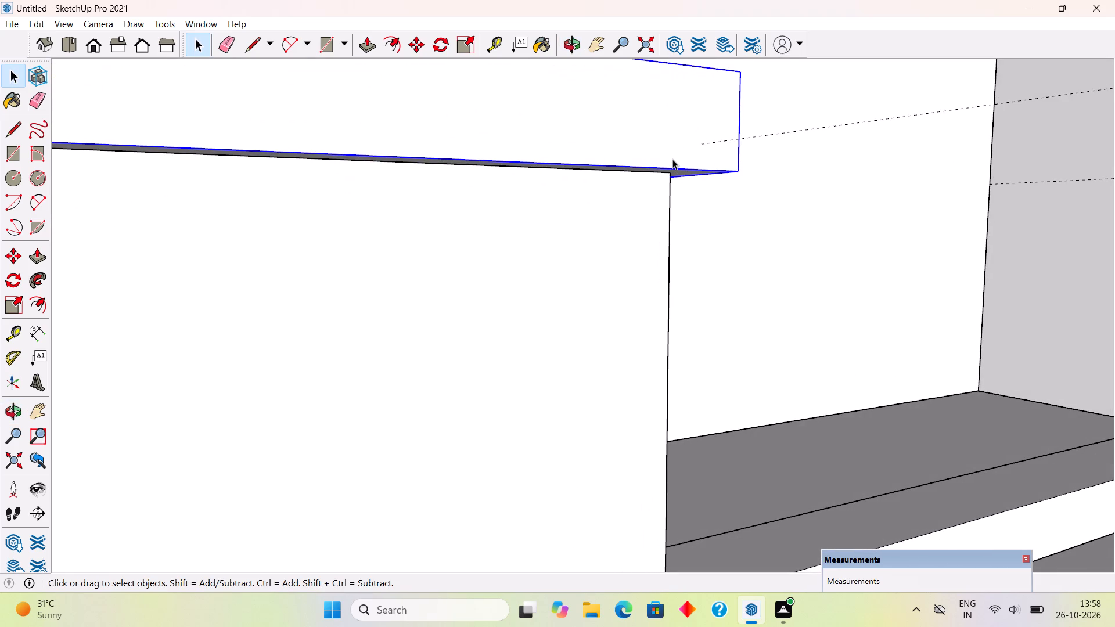
key("Delete")
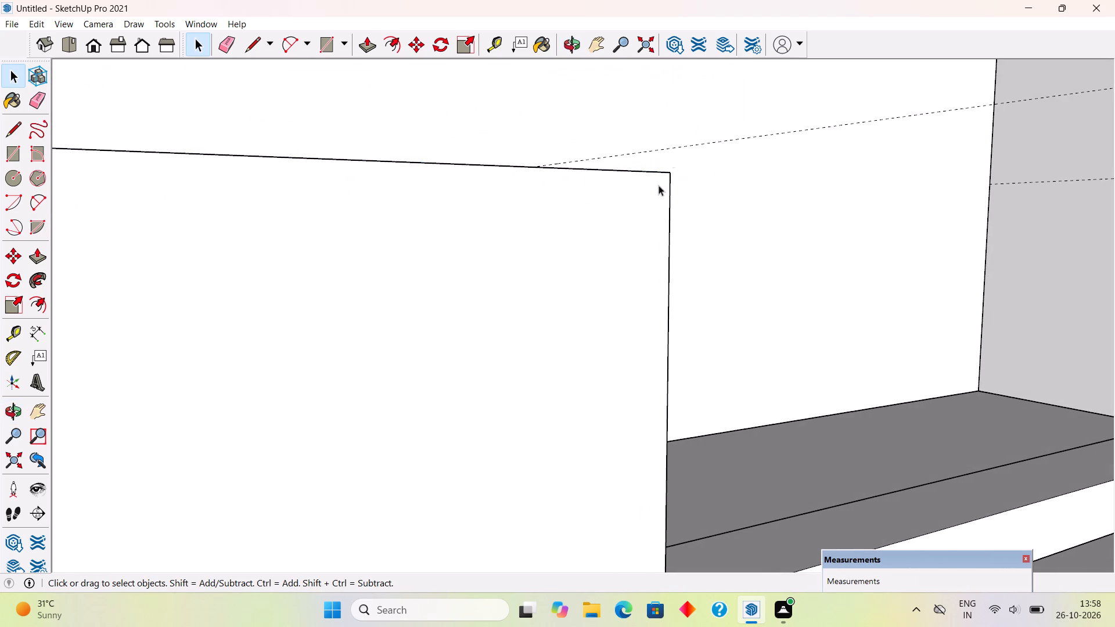
Inside the block's group, raise the top face 1" to the 3' guide and leave the group.
middle_click_drag(645, 215, 627, 325)
triple_click(504, 210)
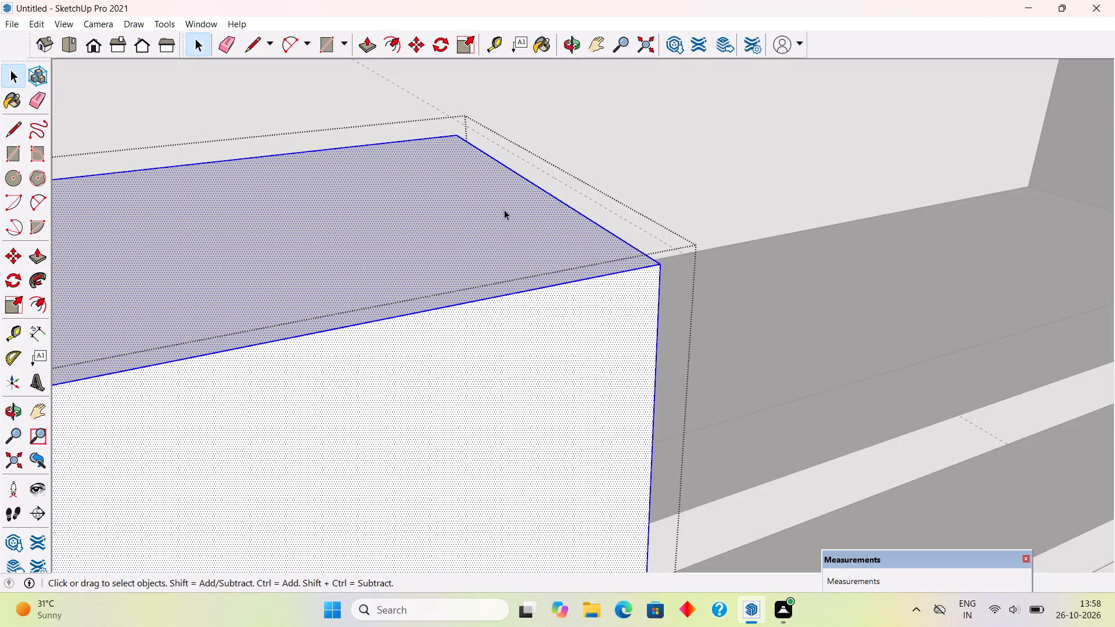
key("p")
left_click(526, 215)
left_click(688, 255)
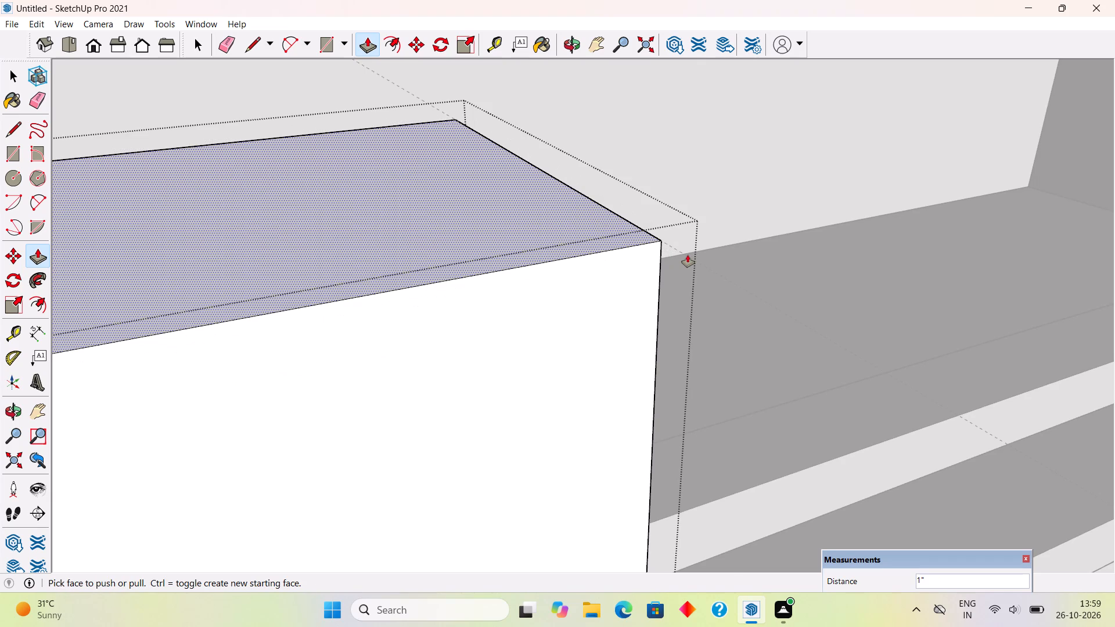
scroll(688, 255, "down", 5)
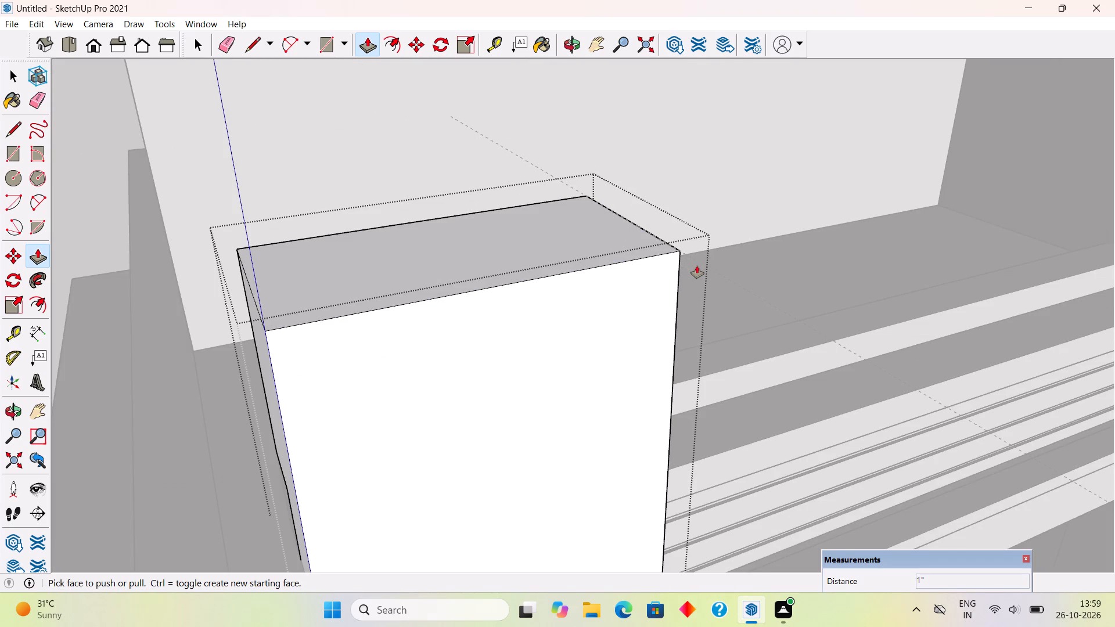
key("space")
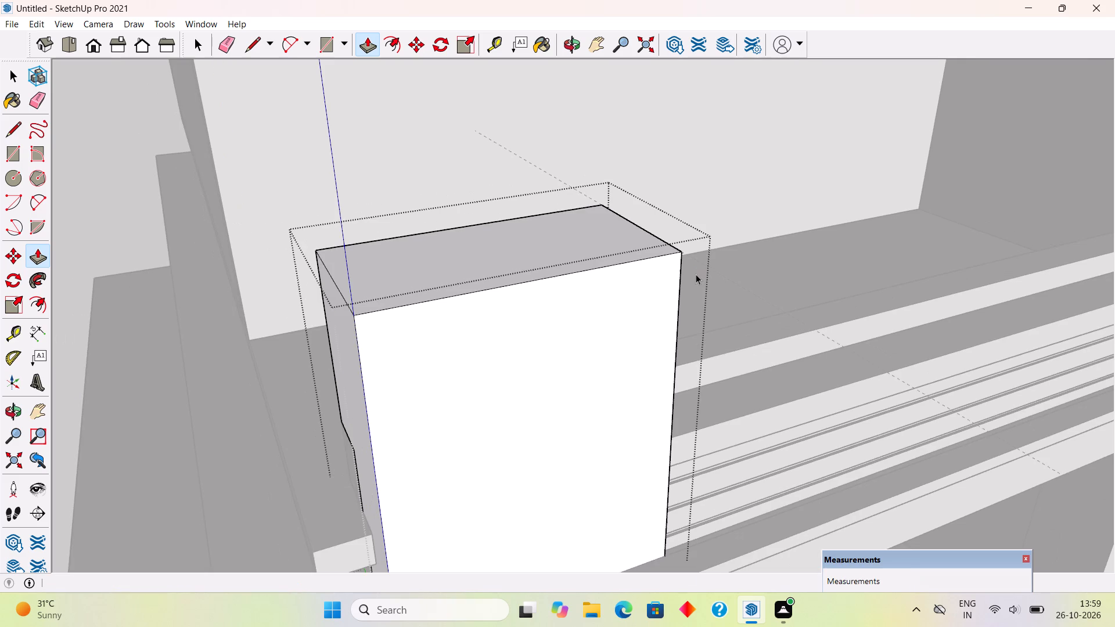
key("space")
left_click(71, 133)
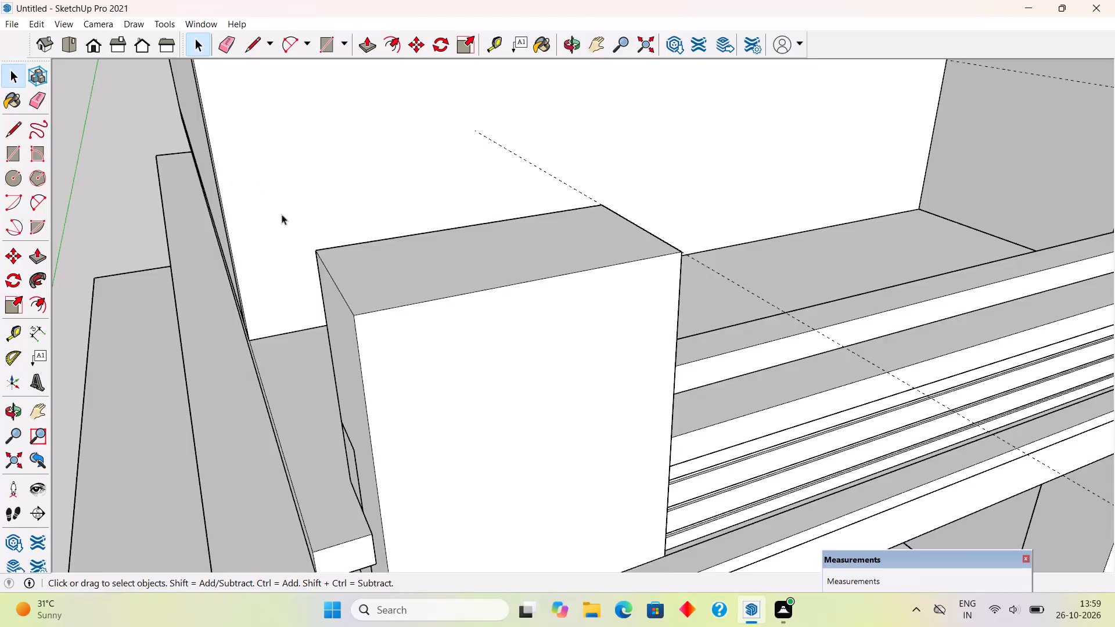
Draw a 4' by 2' 1" rectangle covering the block's top face, from corner to corner.
middle_click_drag(293, 294, 293, 372)
scroll(296, 304, "down", 4)
scroll(382, 260, "down", 4)
scroll(419, 485, "up", 6)
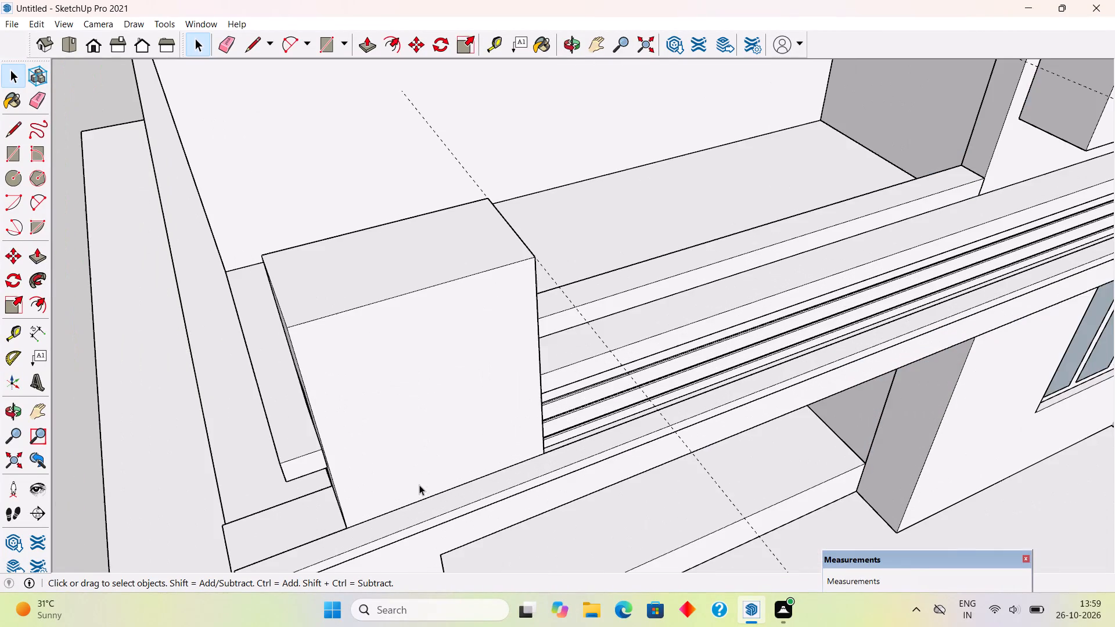
scroll(419, 485, "up", 1)
key("r")
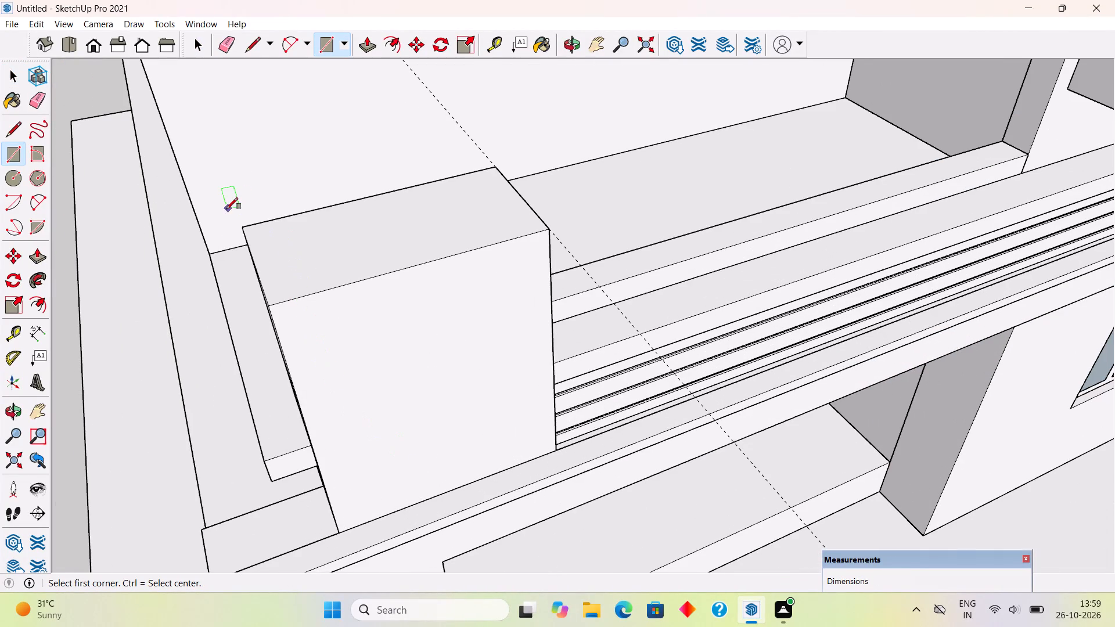
left_click(243, 230)
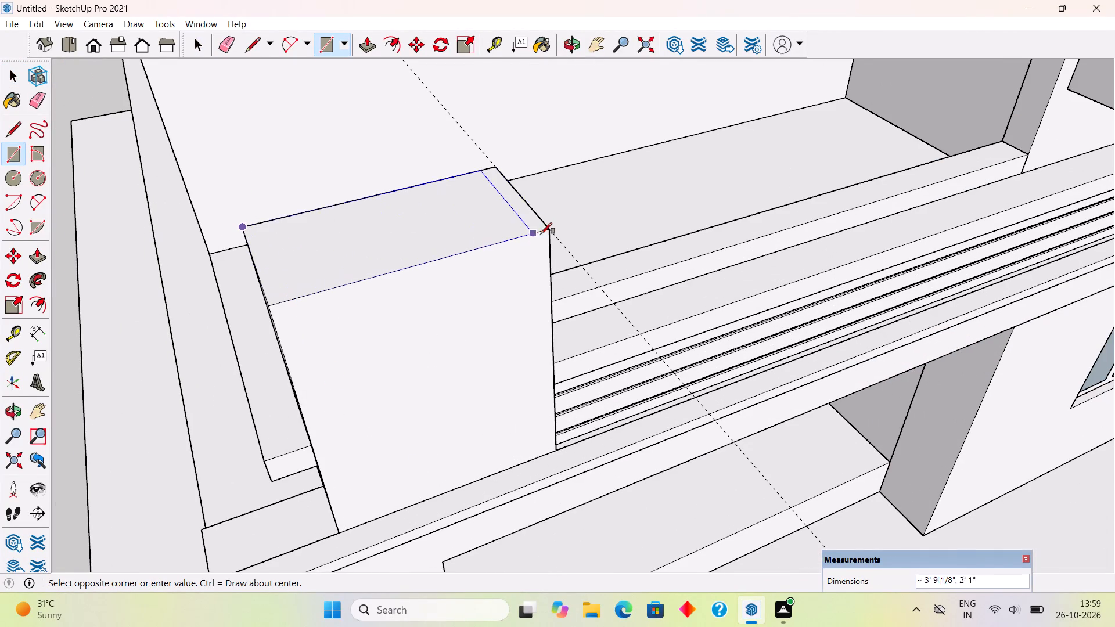
left_click(549, 229)
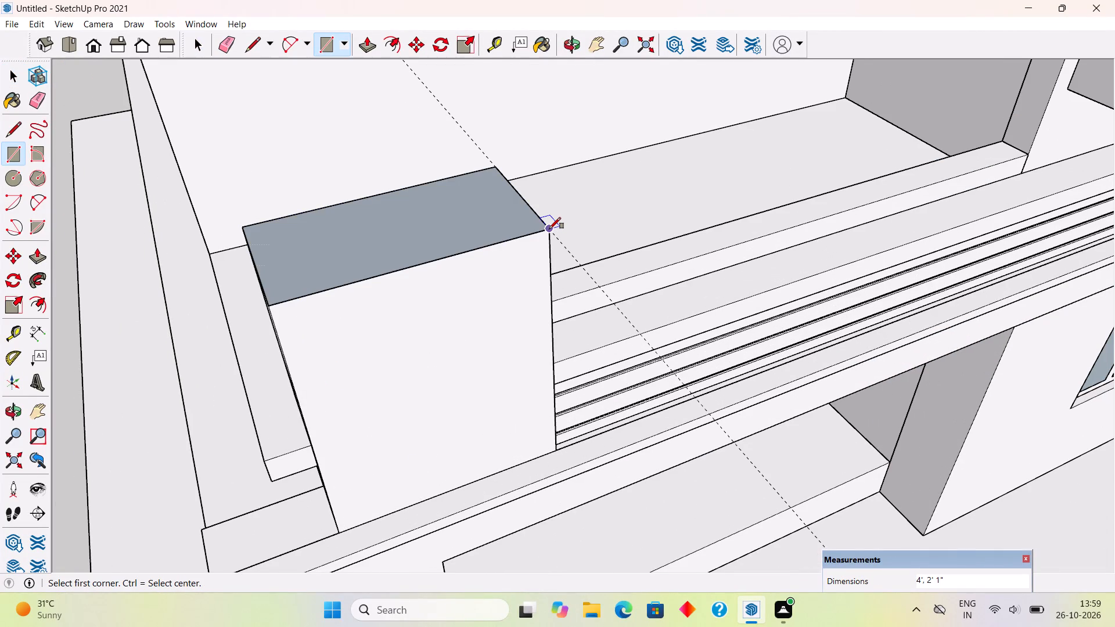
Push/Pull the new top rectangle up 4" and raise it a further 2" to form the cap.
key("p")
left_click(531, 226)
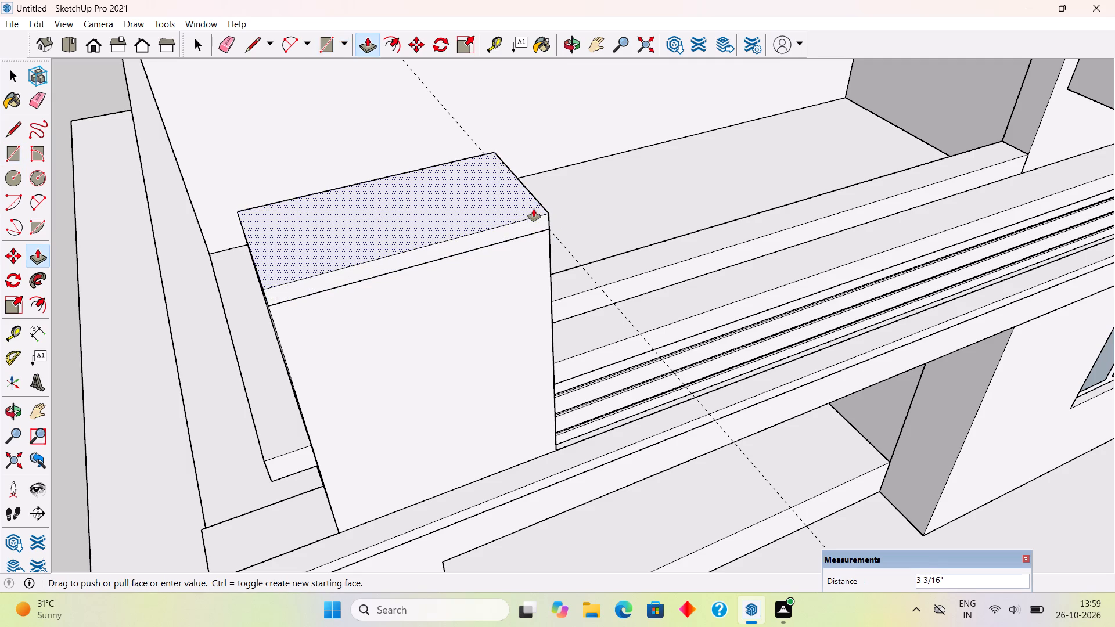
type("4\"")
key("Return")
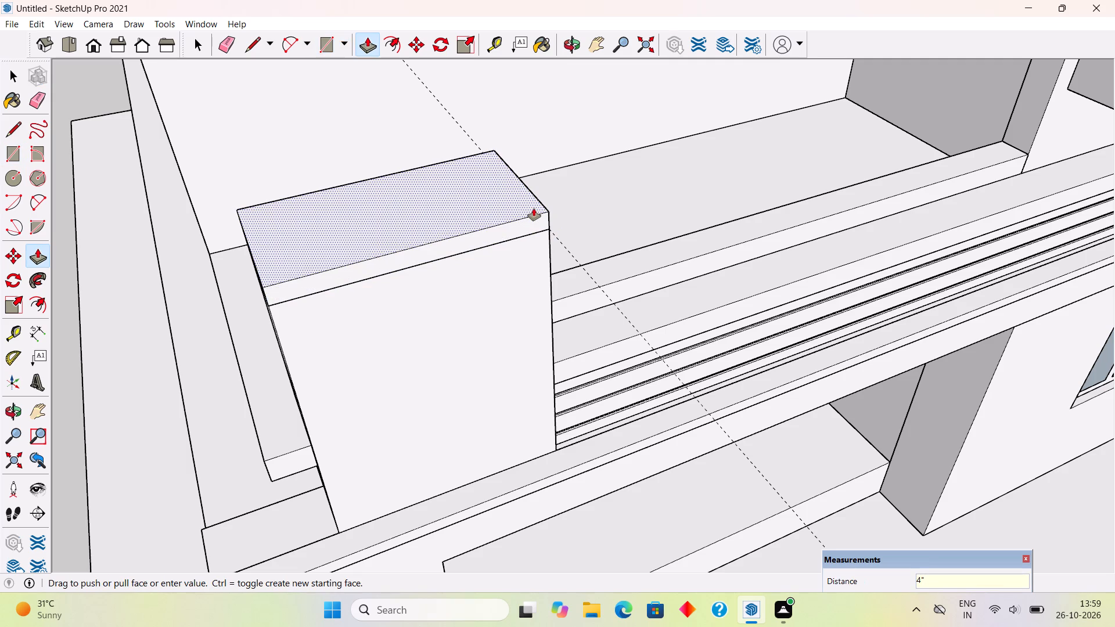
left_click(534, 208)
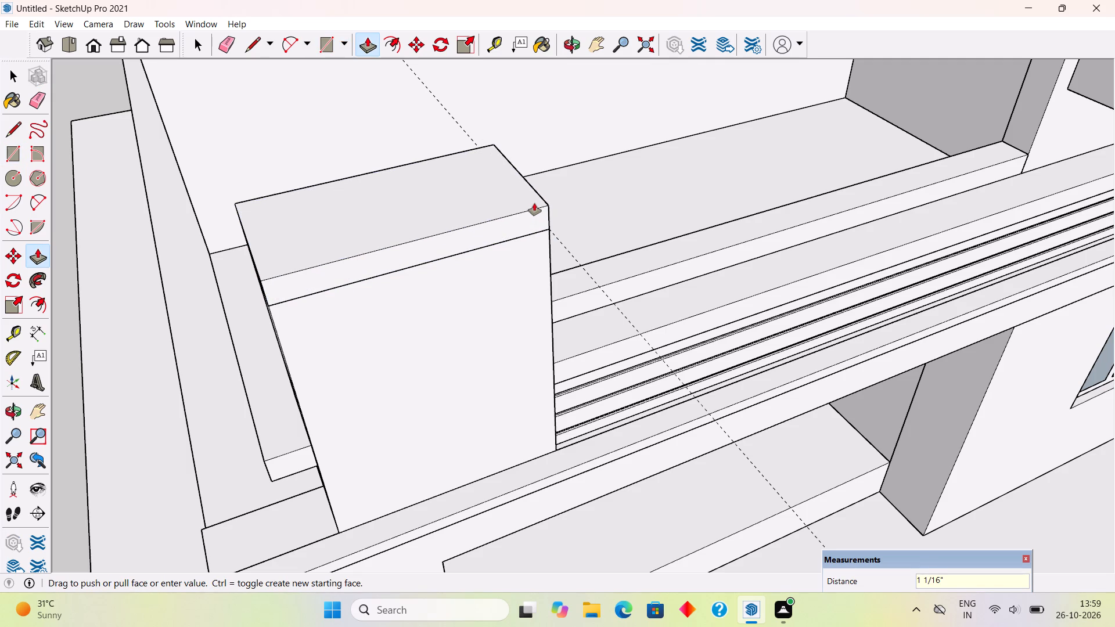
key("2")
key("shift+quotedbl")
key("Return")
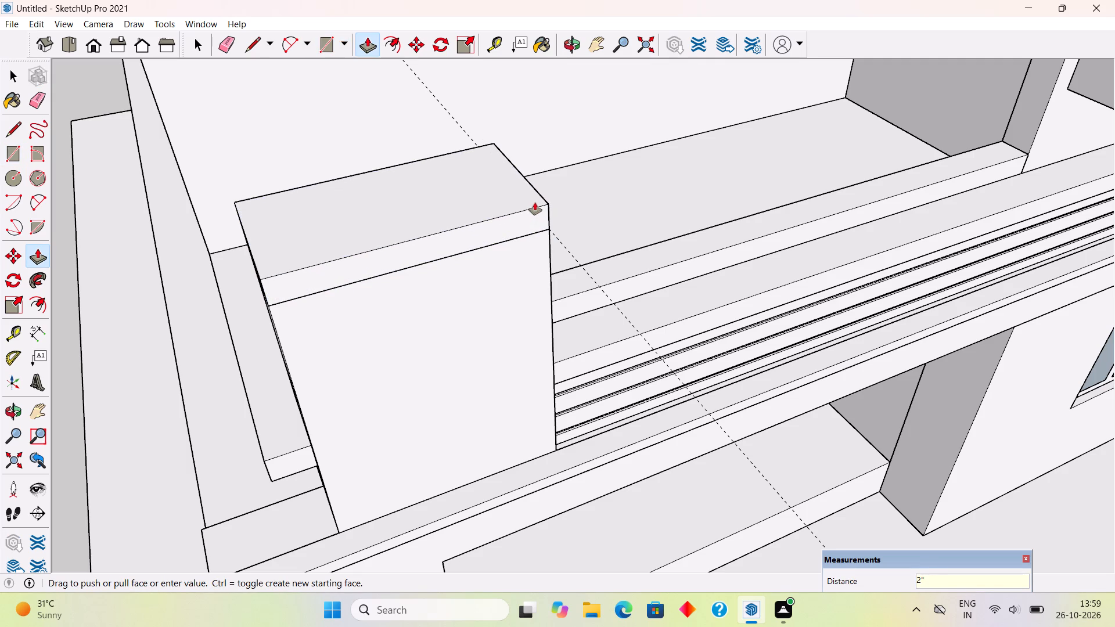
Extend the new cap's front face and both end faces 2" outward so it overhangs the block.
left_click(354, 272)
key("2")
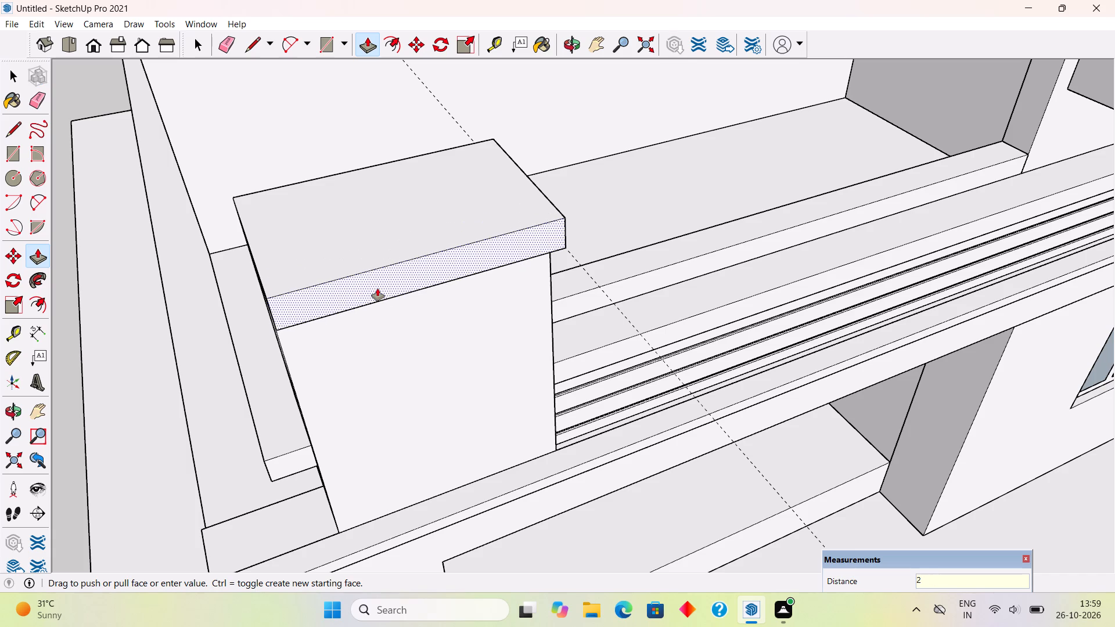
key("shift+quotedbl")
key("Return")
middle_click_drag(428, 293, 571, 265)
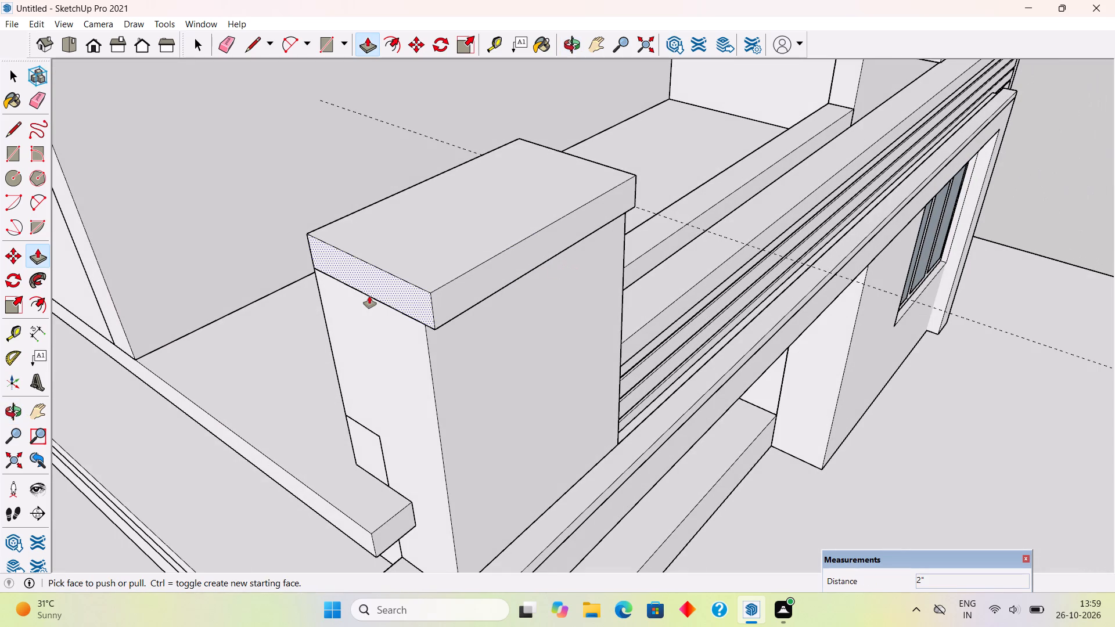
left_click(369, 296)
type("2\"")
key("Return")
middle_click_drag(429, 313, 35, 326)
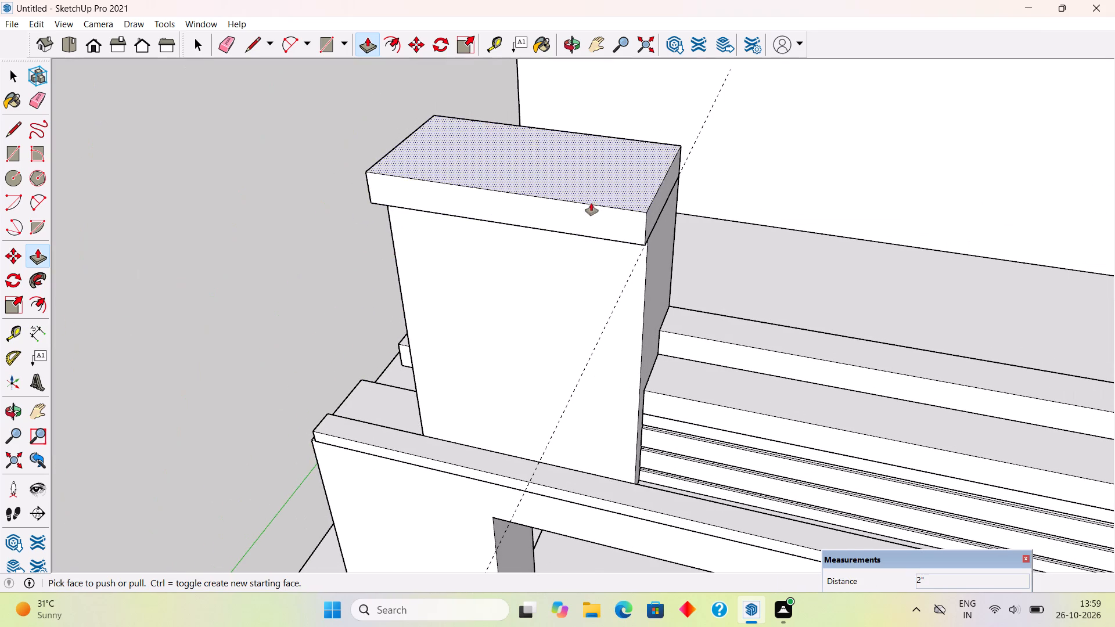
scroll(653, 212, "up", 1)
left_click(654, 212)
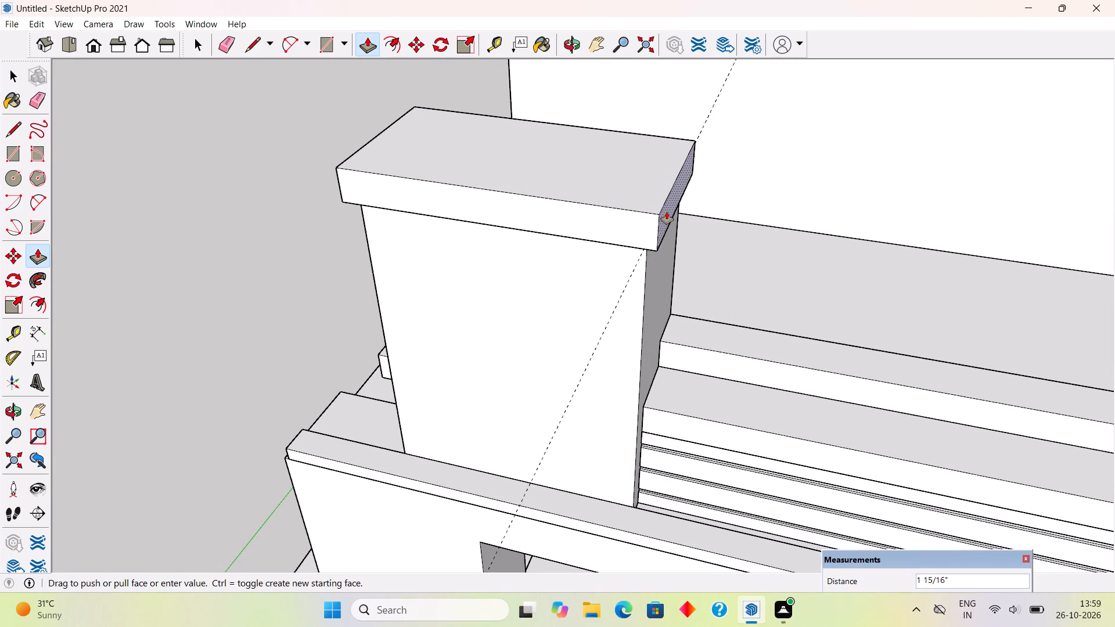
type("2\"")
key("Return")
key("space")
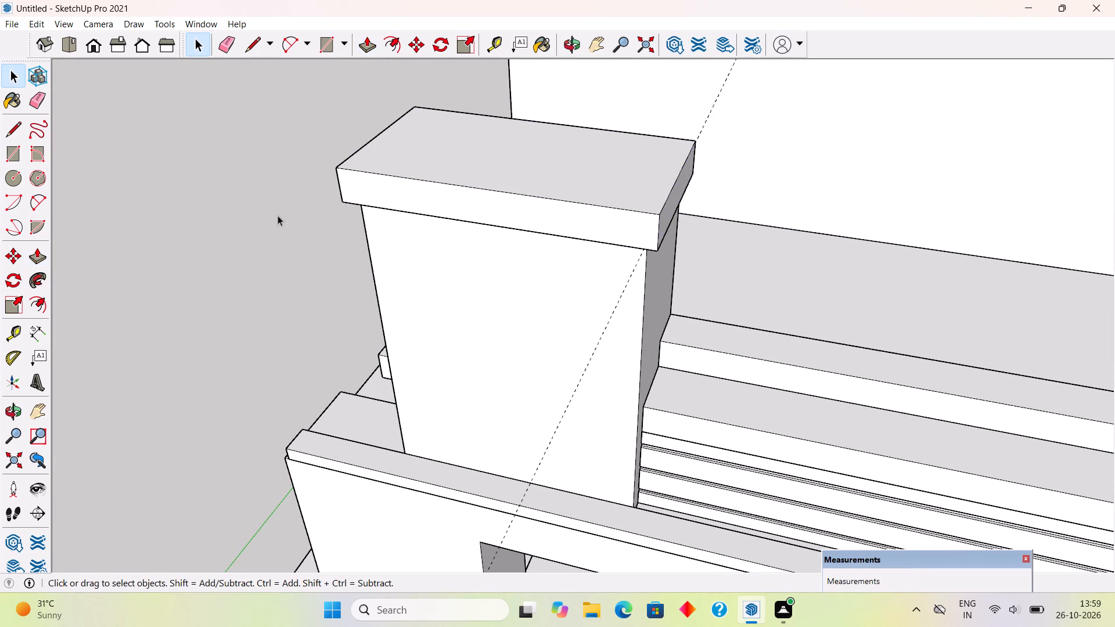
left_click(242, 222)
Make the whole new cap a group and deselect it.
scroll(236, 226, "down", 5)
middle_click_drag(526, 275, 373, 265)
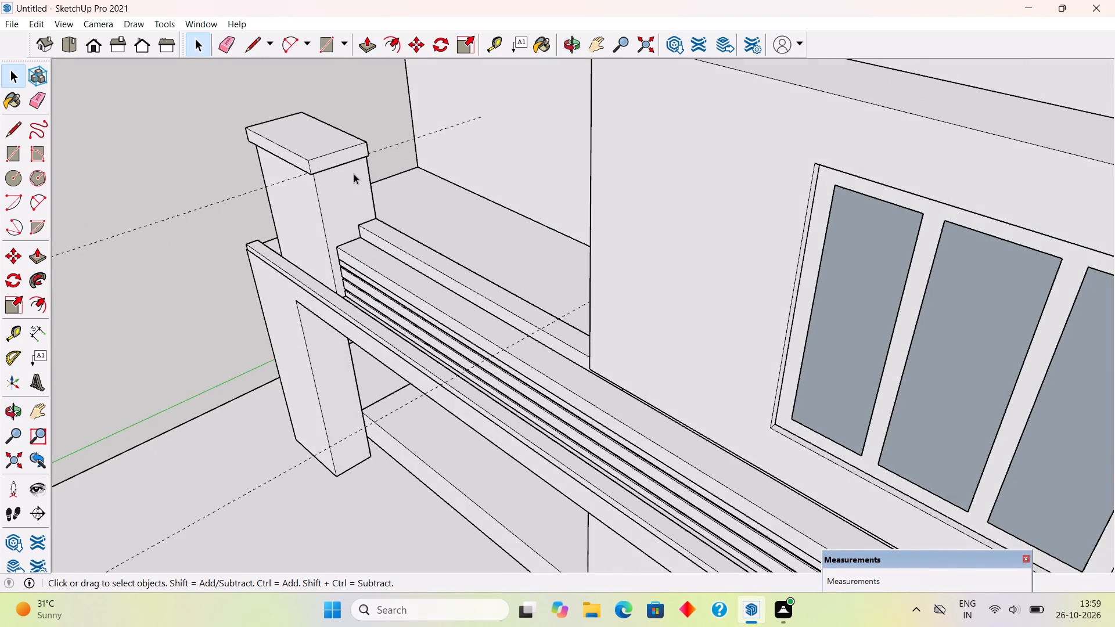
scroll(354, 174, "up", 12)
middle_click_drag(362, 135, 397, 122)
scroll(398, 123, "up", 4)
scroll(399, 124, "down", 5)
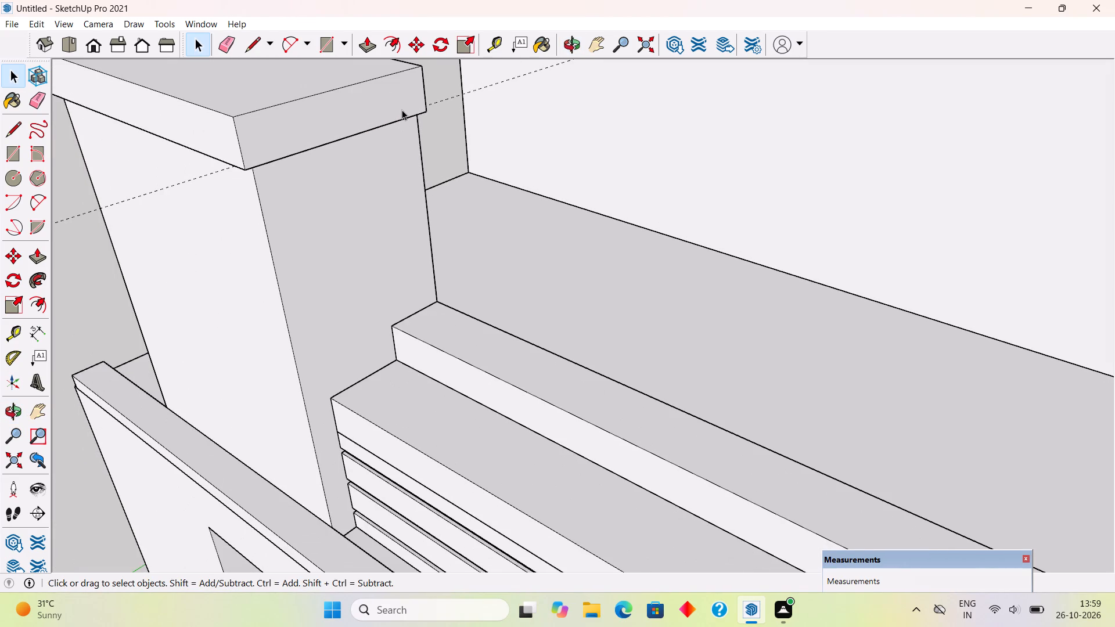
triple_click(394, 105)
right_click(394, 105)
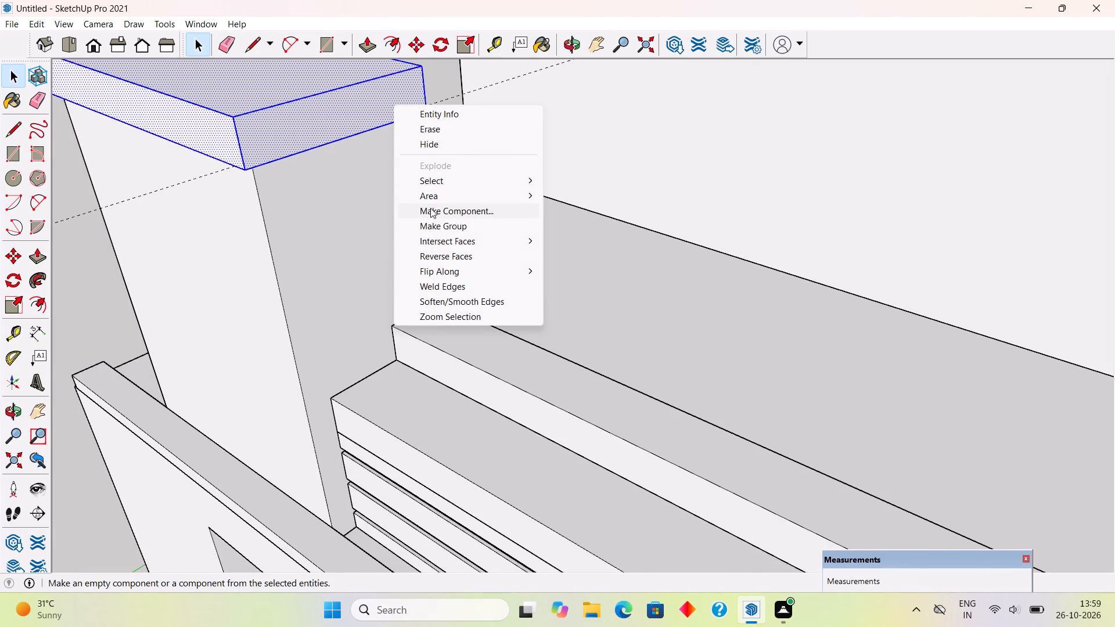
left_click(438, 225)
left_click(433, 78)
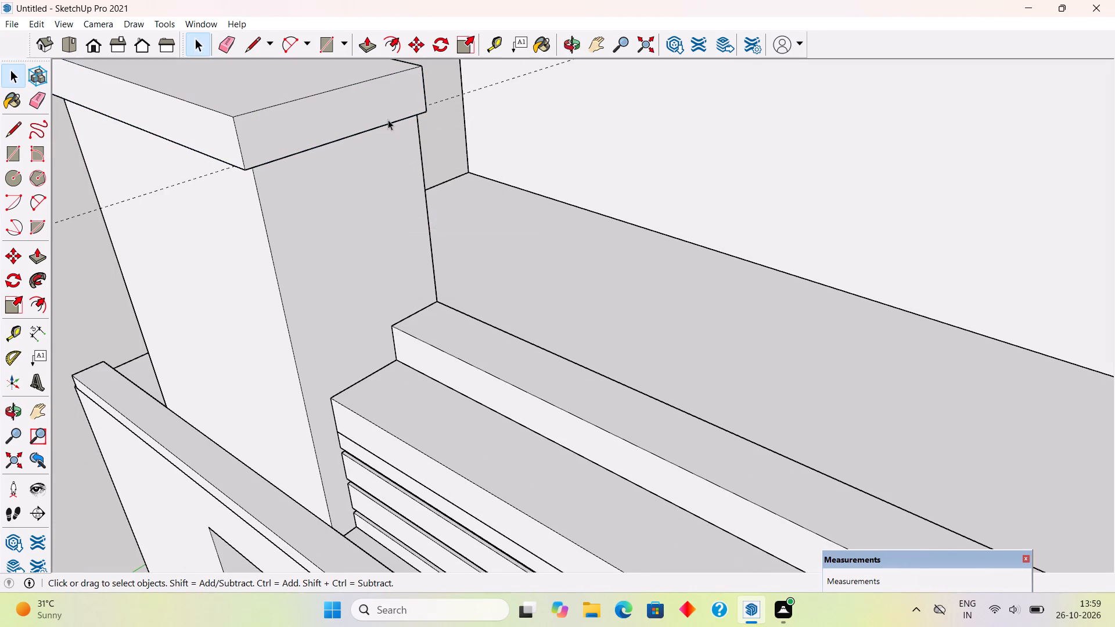
Draw a circle of about 1 3/16" radius on the cap's end face facing the balcony, near its rear edge.
key("t")
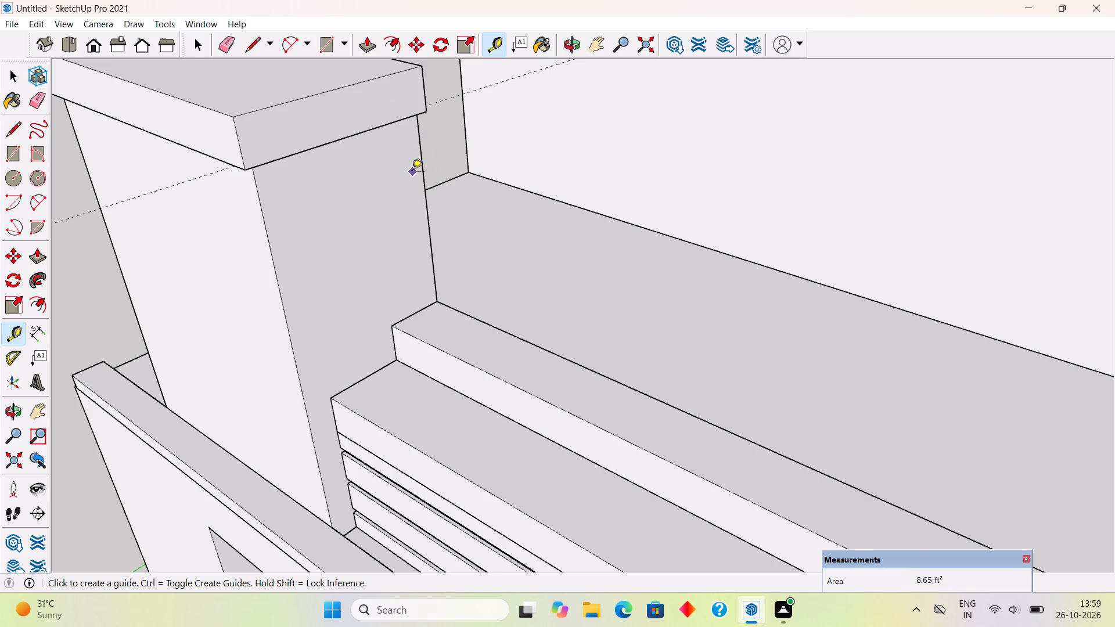
key("c")
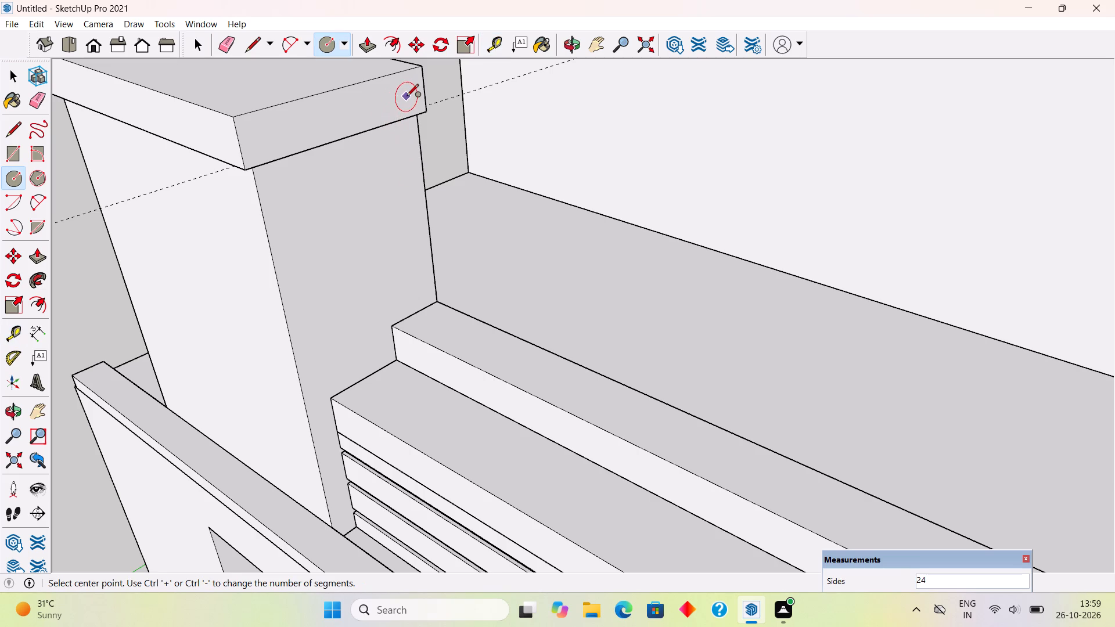
left_click(402, 92)
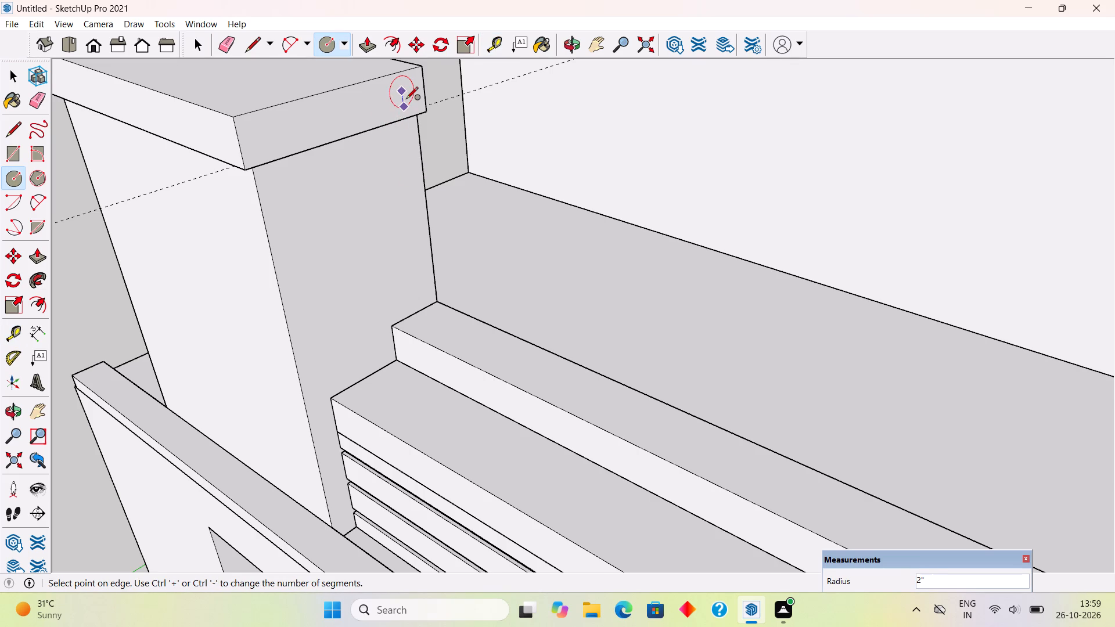
scroll(406, 100, "up", 3)
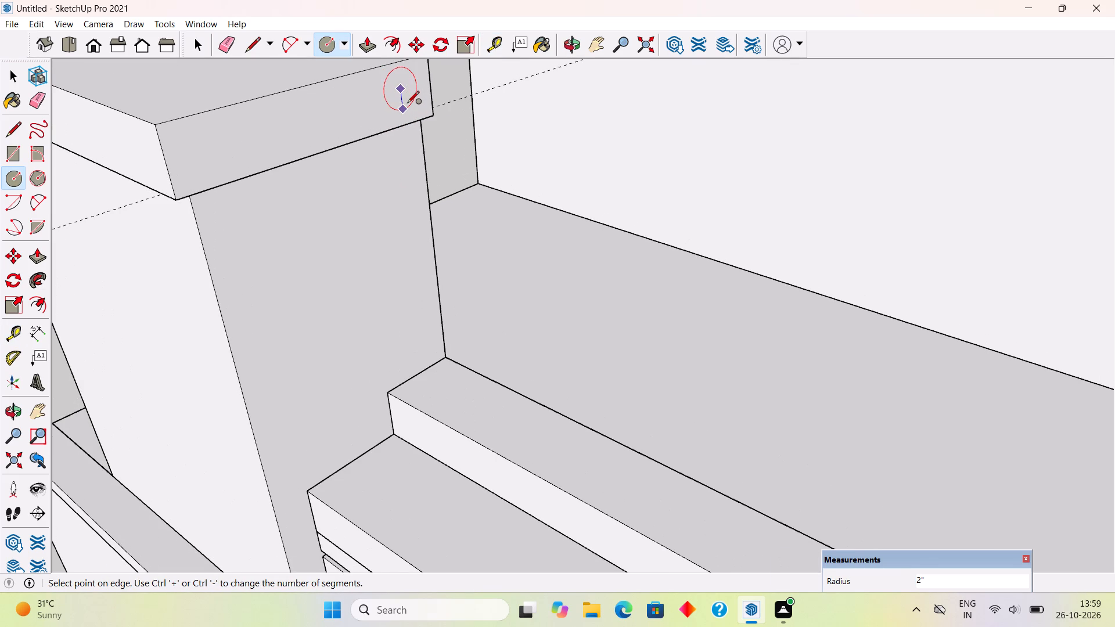
scroll(404, 101, "up", 1)
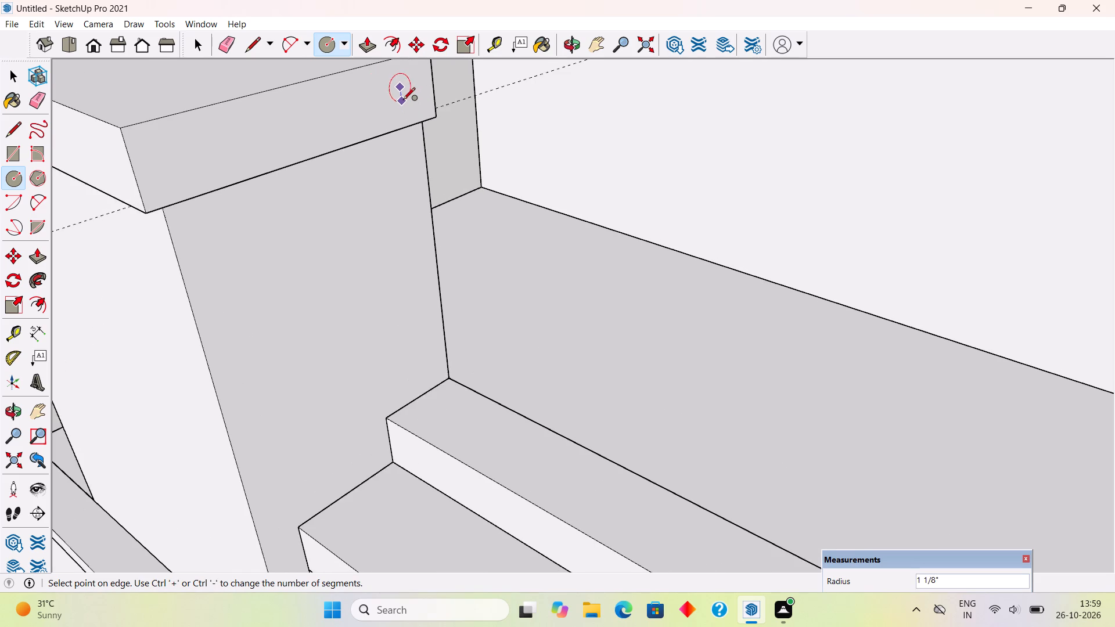
scroll(403, 100, "up", 1)
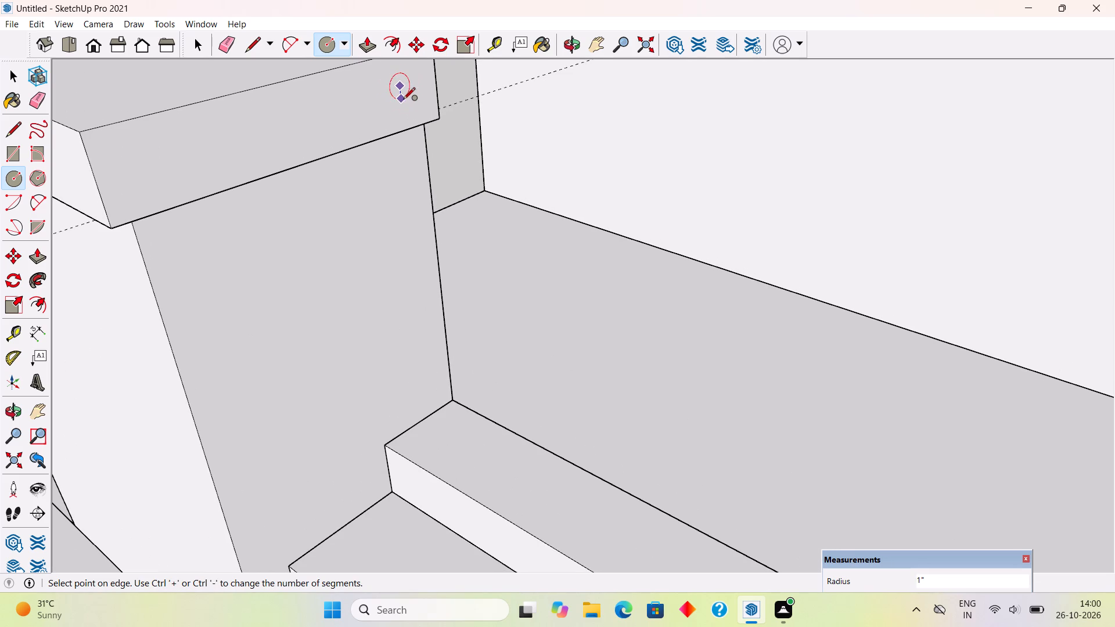
left_click(404, 102)
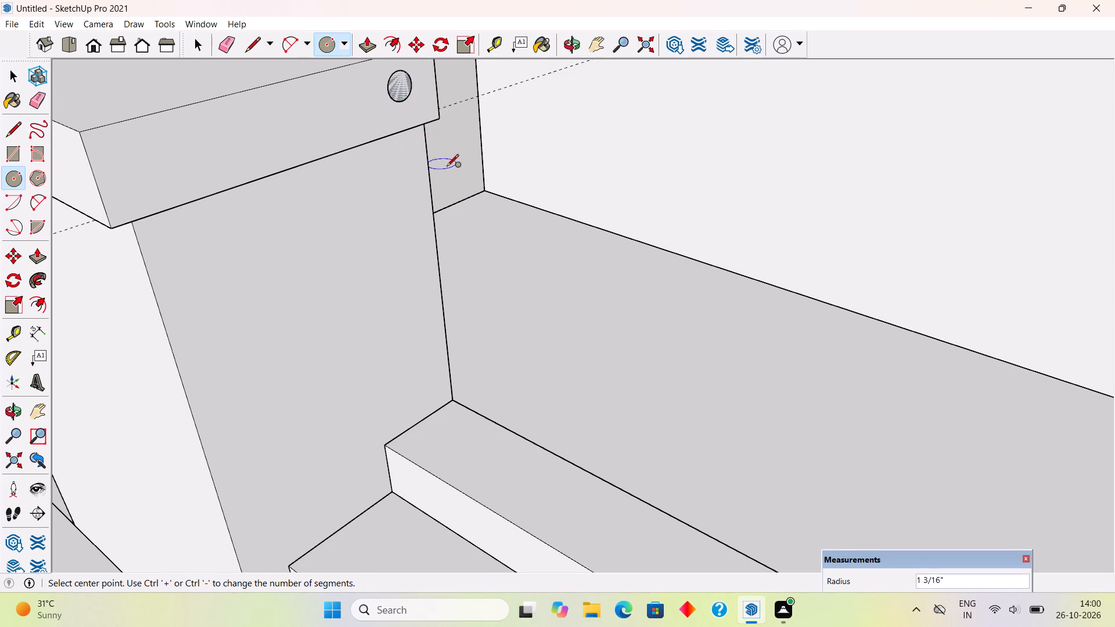
Push/Pull the circle 13' 2" across the balcony to the upper room's side wall to form the handrail.
key("p")
left_click(407, 92)
scroll(497, 118, "down", 9)
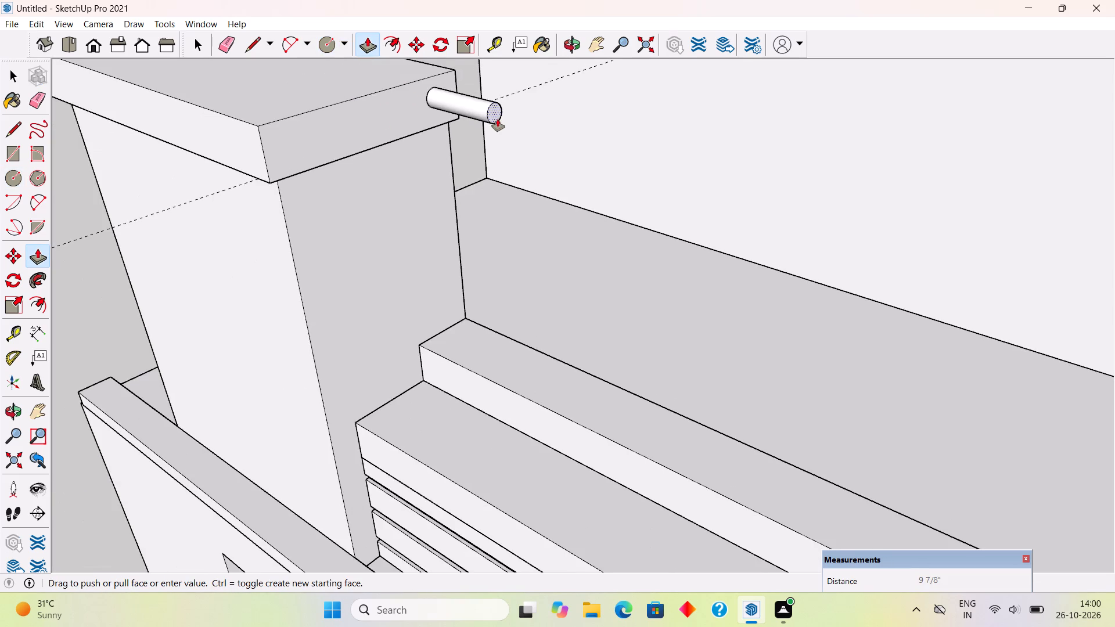
scroll(498, 119, "down", 14)
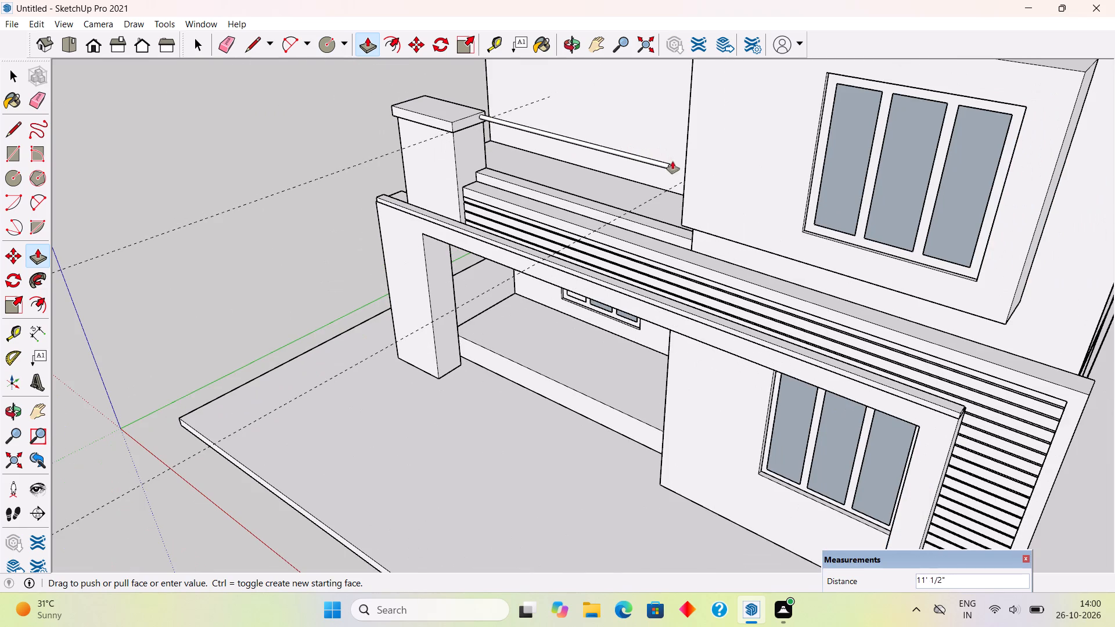
left_click(682, 177)
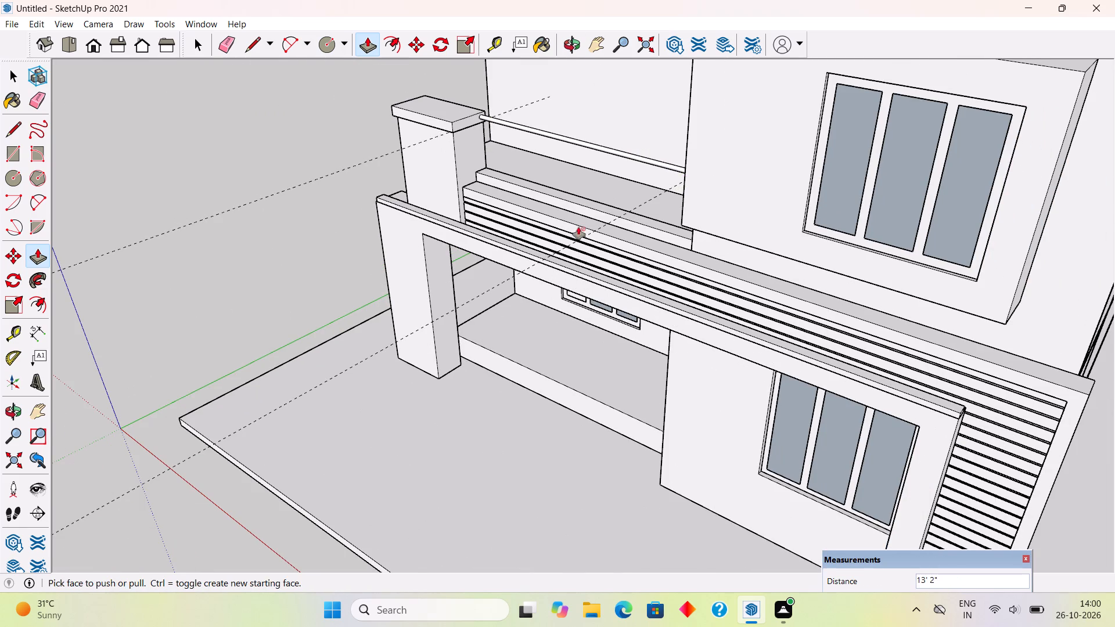
Make the whole handrail cylinder a group and deselect it.
middle_click_drag(578, 227, 577, 232)
scroll(577, 232, "down", 9)
middle_click_drag(535, 275, 823, 176)
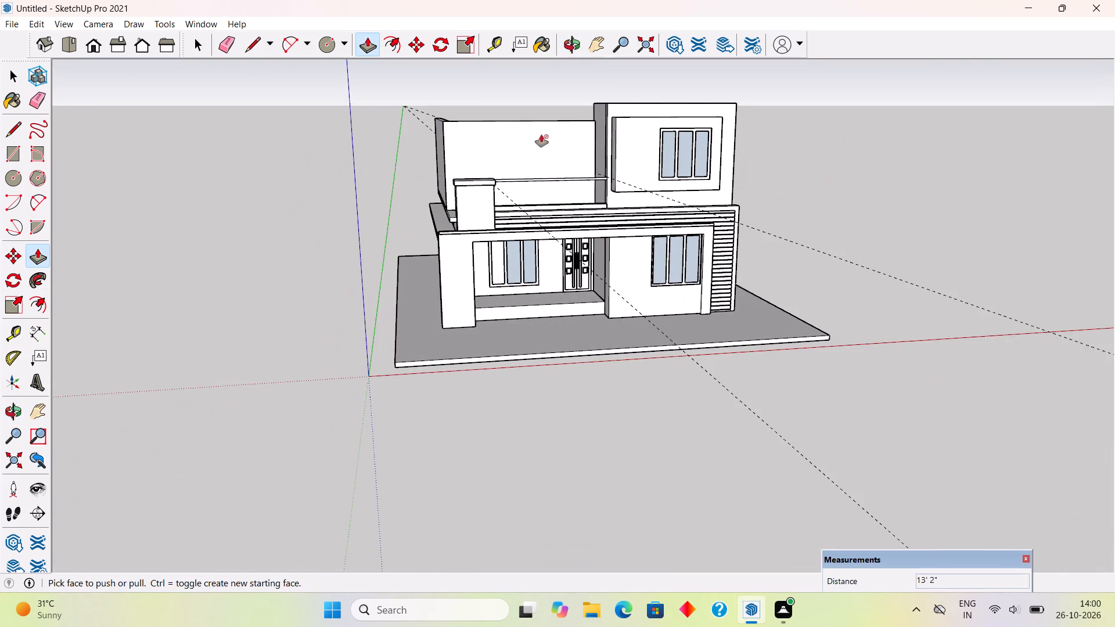
scroll(535, 155, "up", 7)
key("space")
scroll(613, 212, "up", 5)
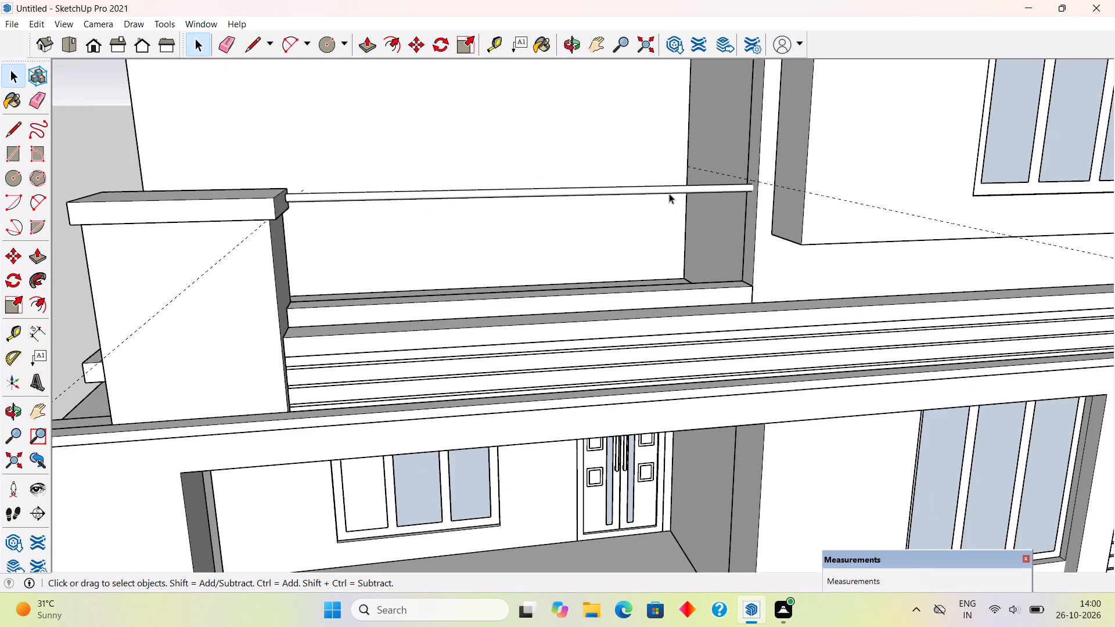
left_click(670, 192)
double_click(670, 192)
right_click(670, 192)
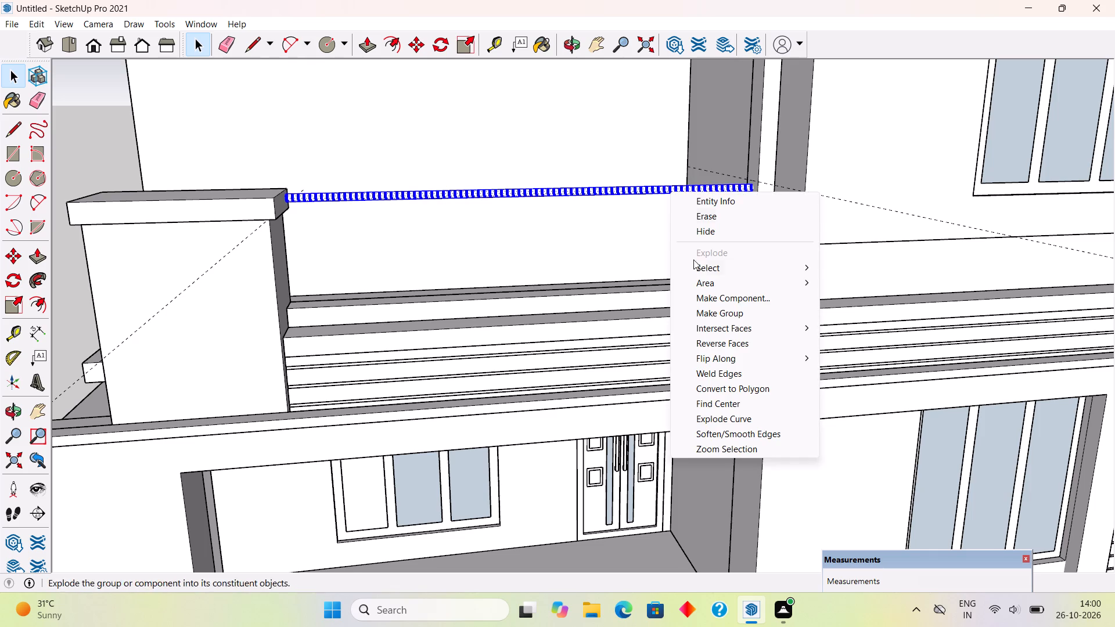
left_click(710, 315)
scroll(710, 315, "down", 6)
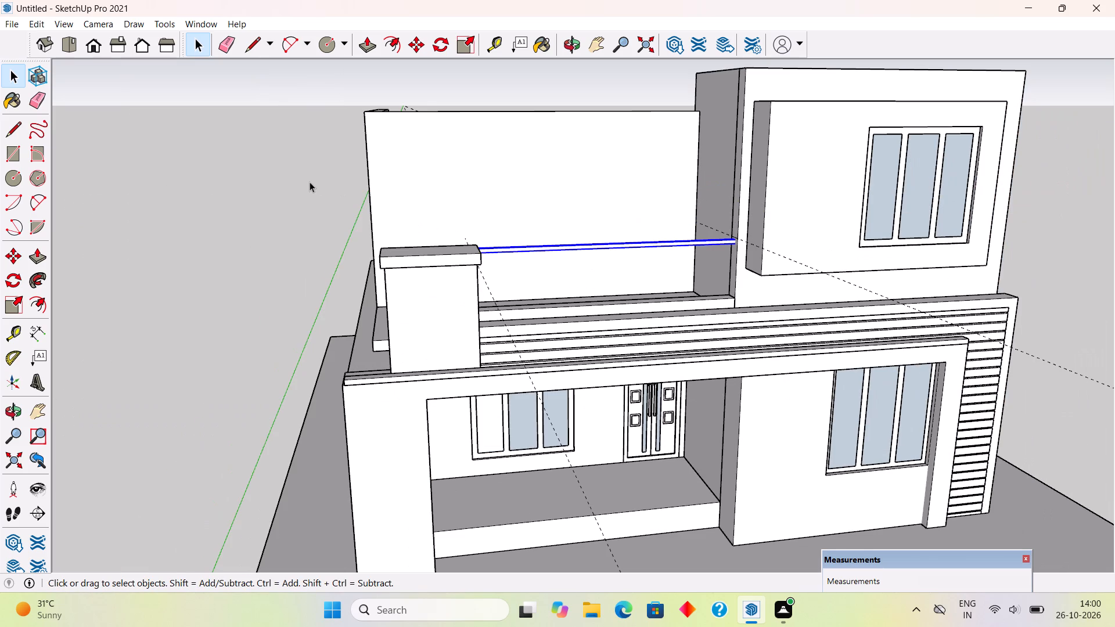
left_click(310, 182)
Place a vertical guide about 5 1/4" from the upper room's side wall front edge, through the handrail end's lowest point.
middle_click_drag(909, 281, 835, 192)
scroll(523, 159, "up", 5)
middle_click_drag(527, 195, 521, 215)
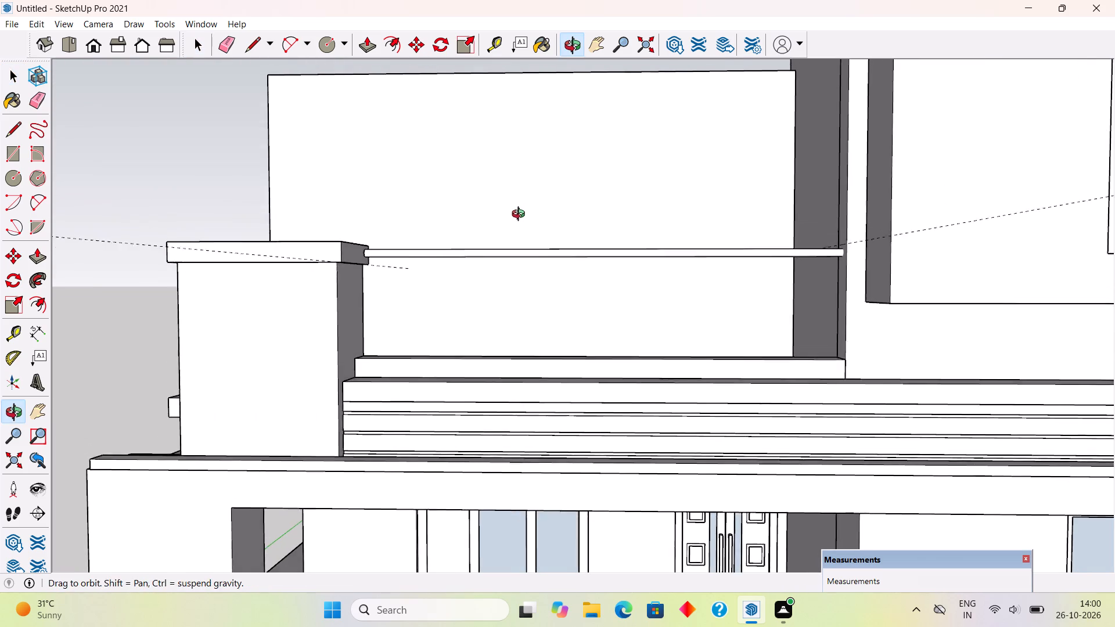
middle_click_drag(521, 215, 520, 218)
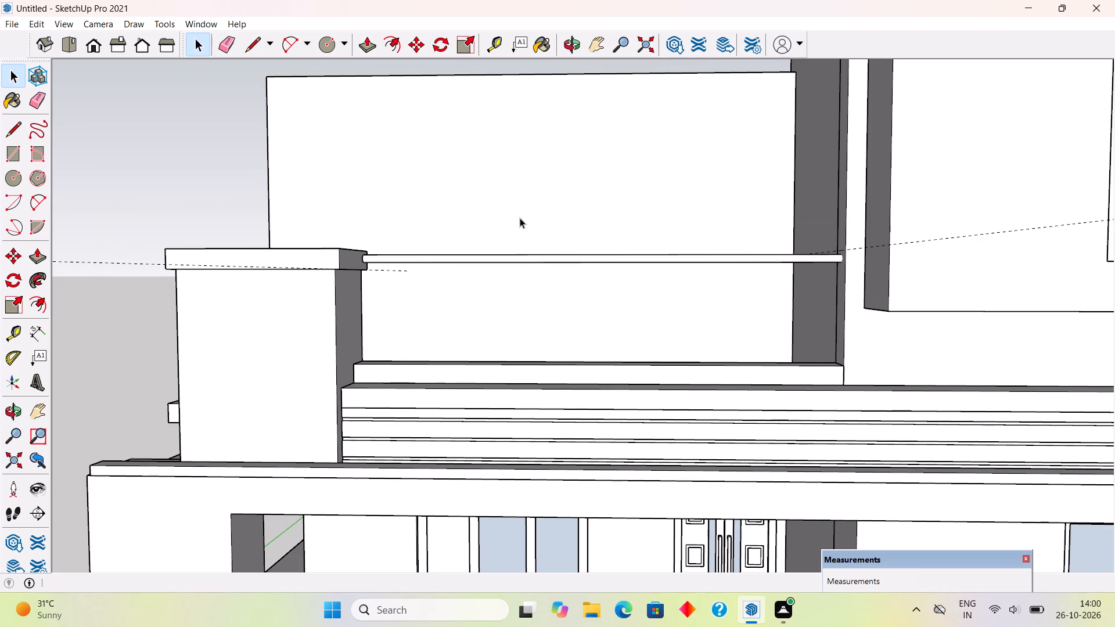
middle_click_drag(520, 219, 477, 236)
middle_click_drag(485, 330, 568, 369)
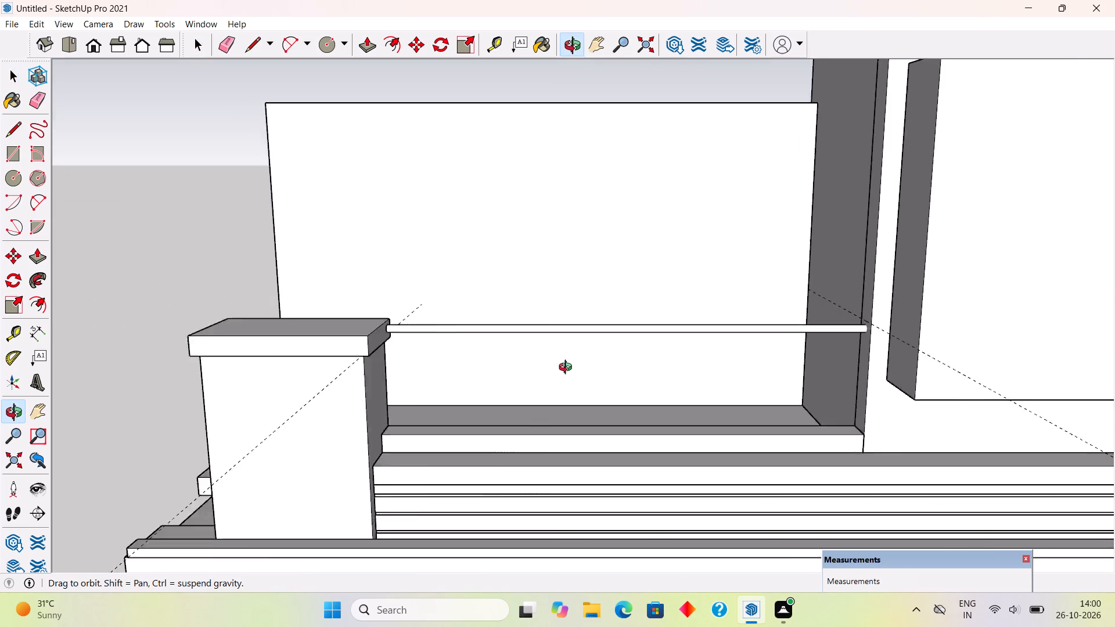
middle_click_drag(568, 369, 553, 340)
scroll(862, 307, "up", 4)
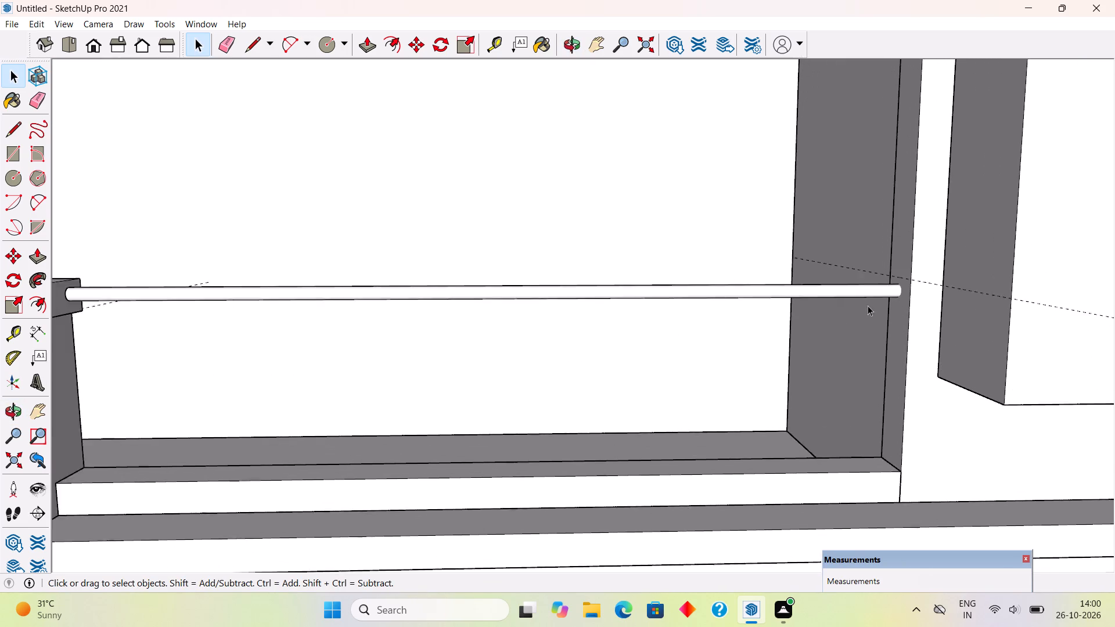
scroll(868, 305, "up", 6)
middle_click_drag(913, 283, 1048, 243)
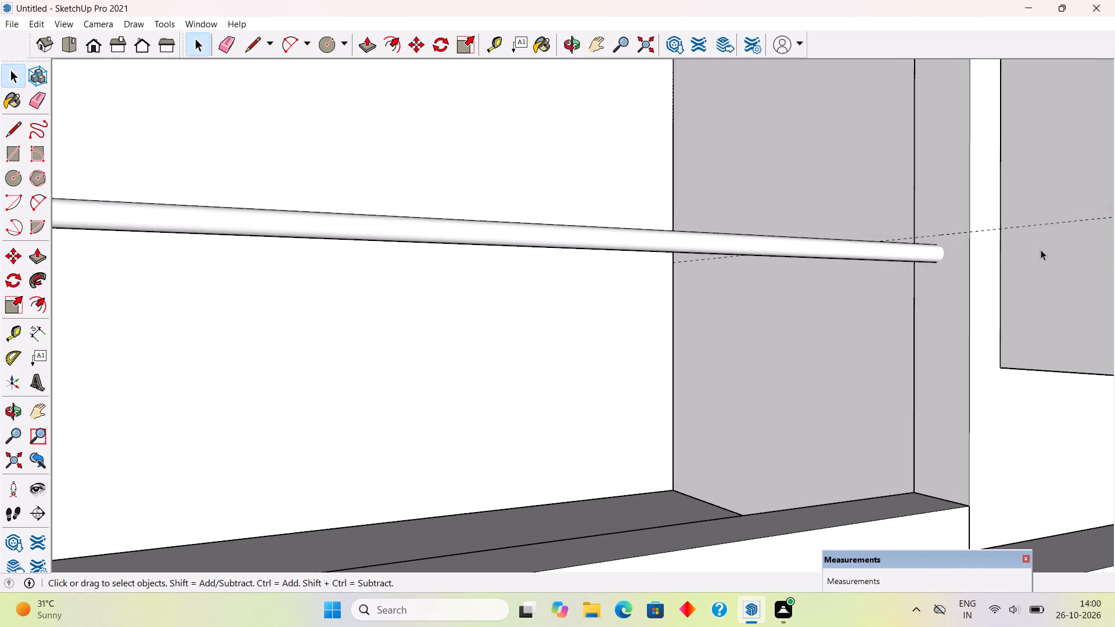
scroll(952, 260, "up", 3)
middle_click_drag(945, 254, 981, 269)
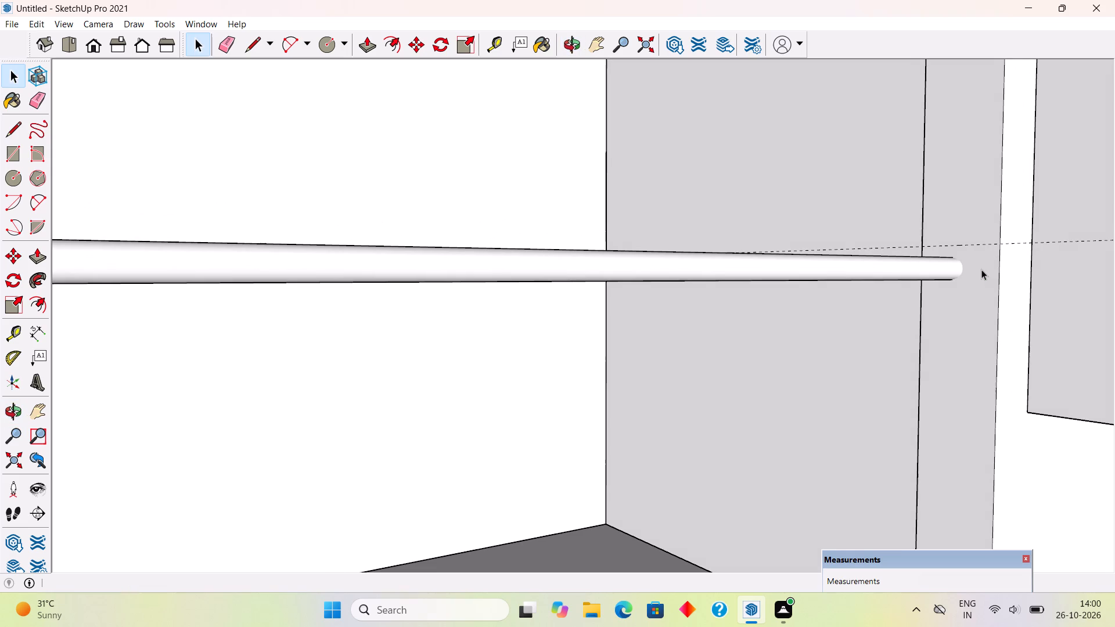
key("t")
left_click(997, 279)
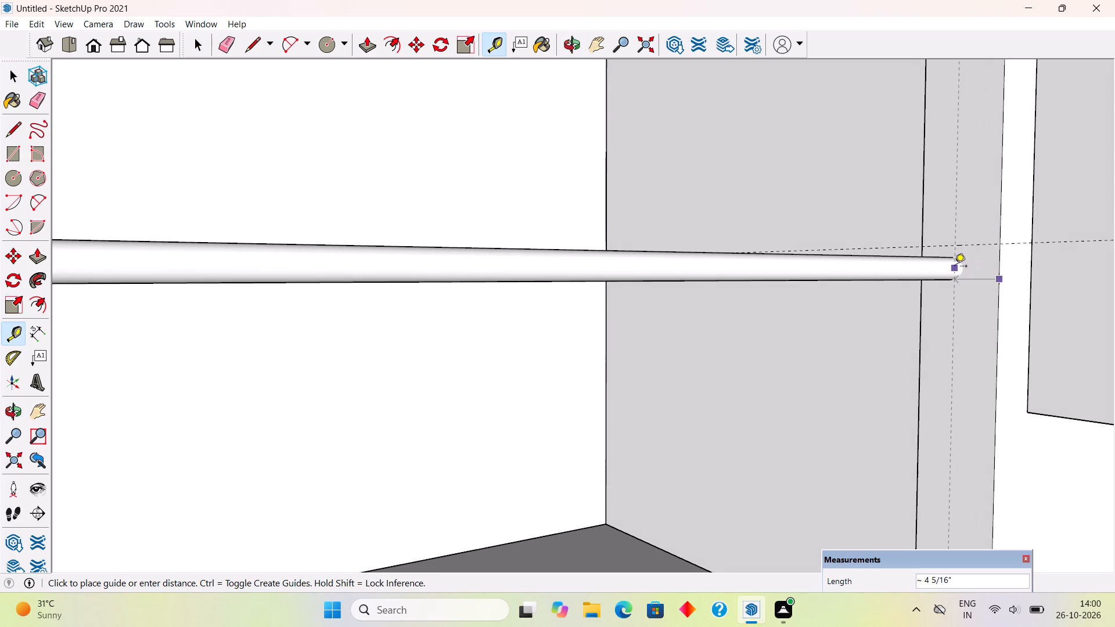
scroll(952, 267, "up", 9)
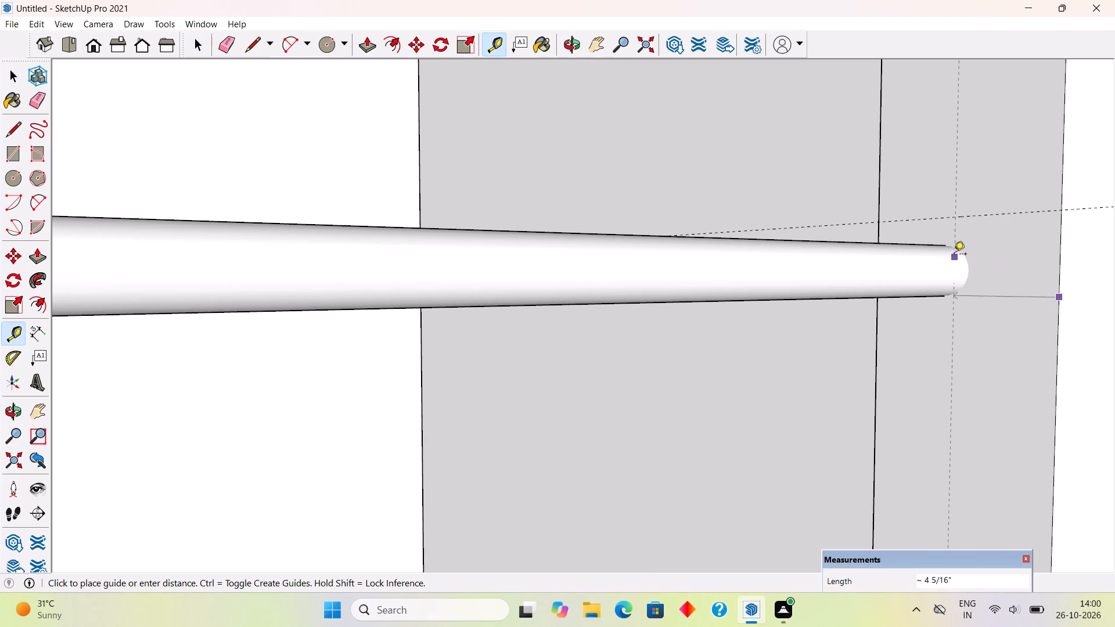
middle_click_drag(925, 304, 1034, 295)
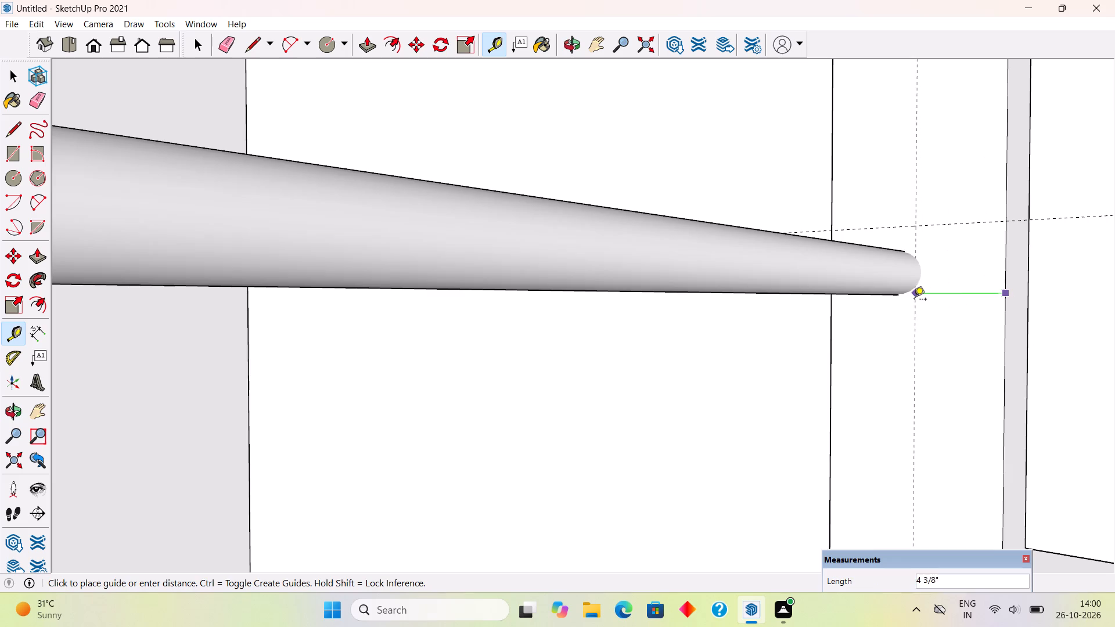
scroll(898, 301, "up", 16)
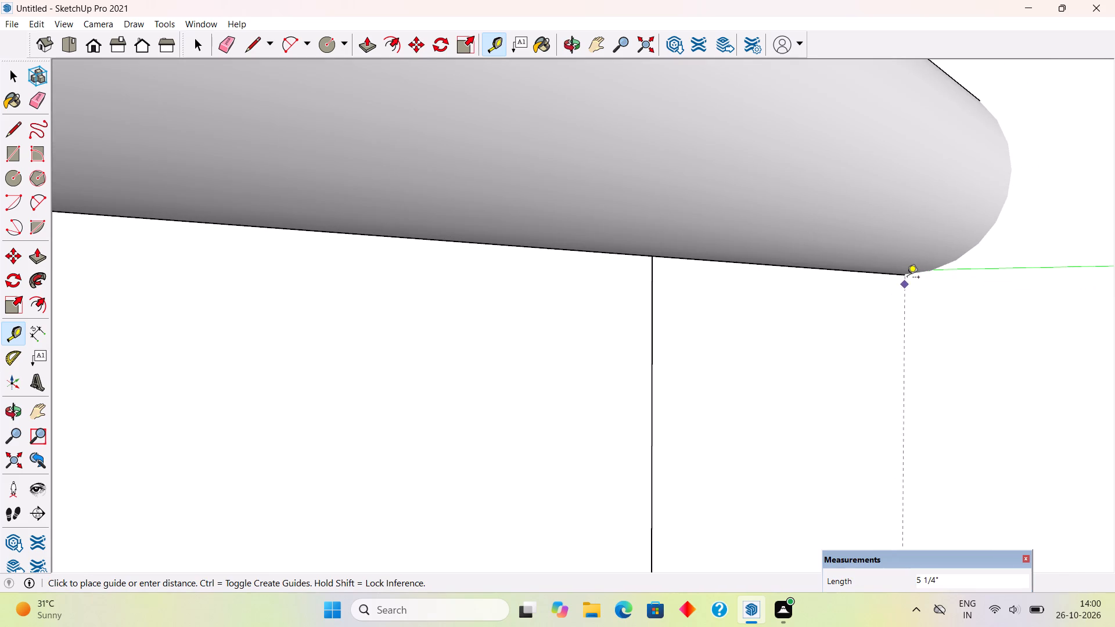
left_click(902, 277)
Place a vertical guide about 1' 9 5/16" from the block's front corner edge, through the handrail's lowest point at the cap.
scroll(912, 331, "down", 8)
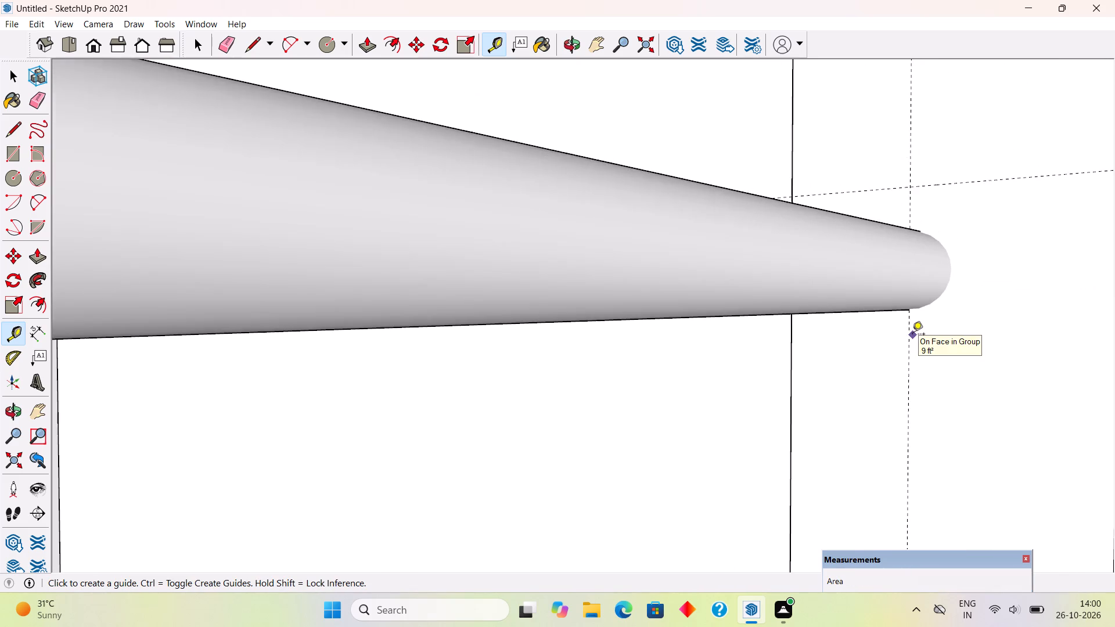
scroll(912, 335, "down", 20)
middle_click_drag(897, 331, 750, 295)
scroll(747, 293, "down", 3)
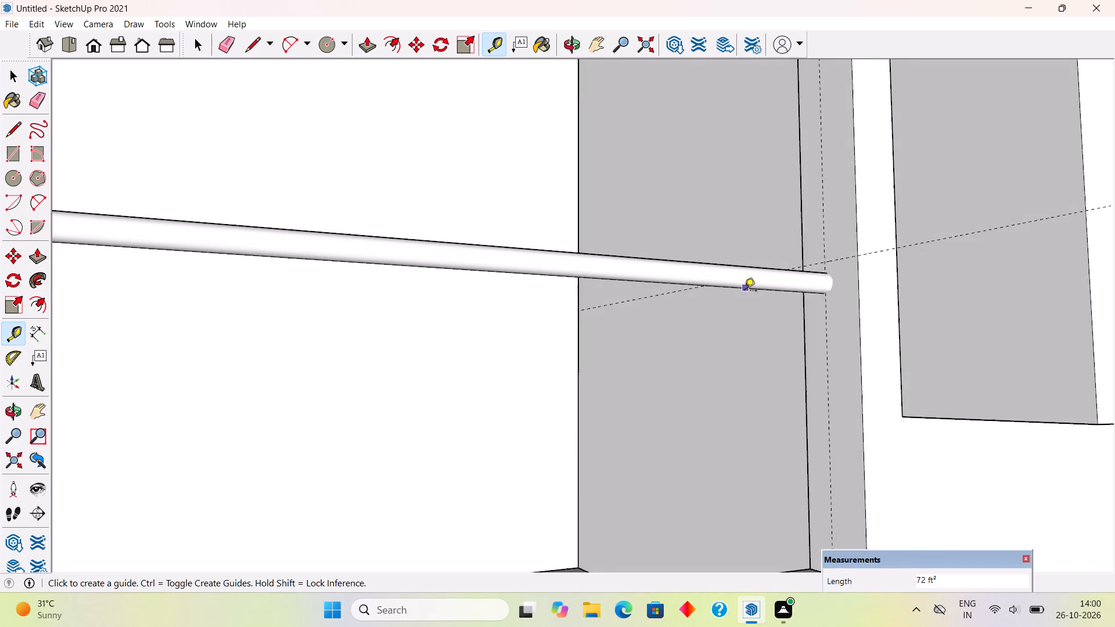
scroll(744, 291, "down", 11)
middle_click_drag(725, 303, 371, 361)
scroll(239, 327, "up", 2)
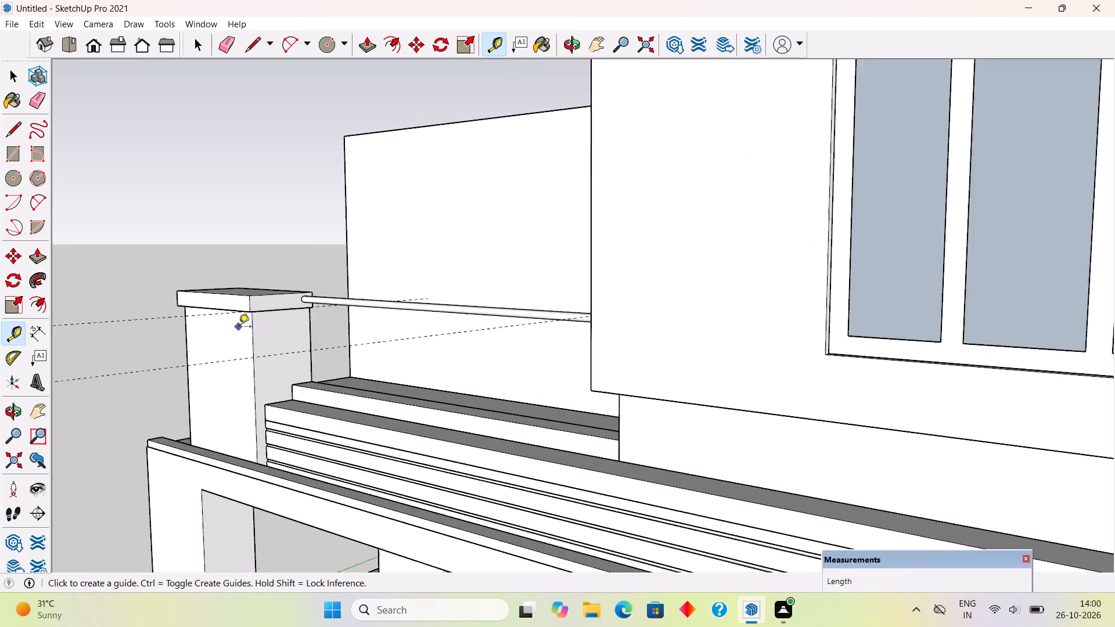
scroll(239, 327, "up", 10)
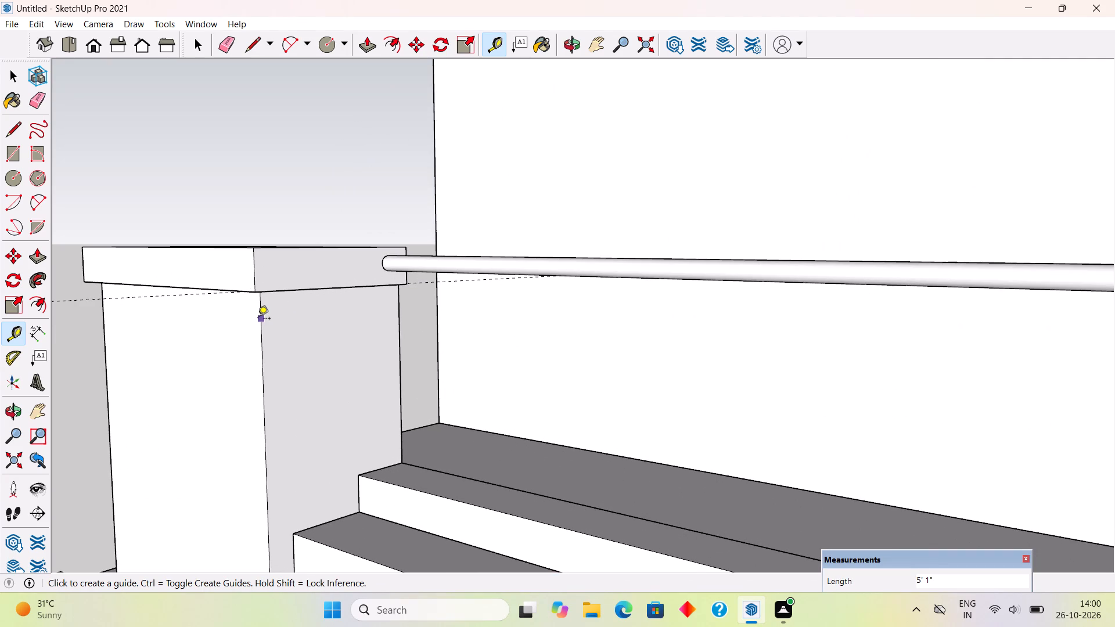
left_click(258, 319)
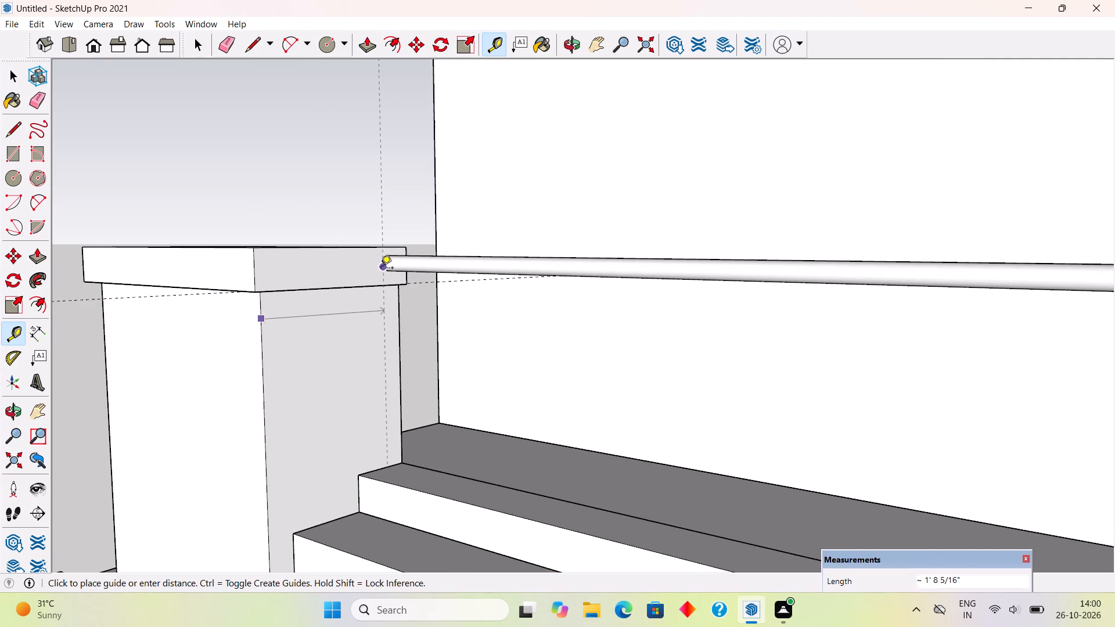
scroll(381, 269, "up", 14)
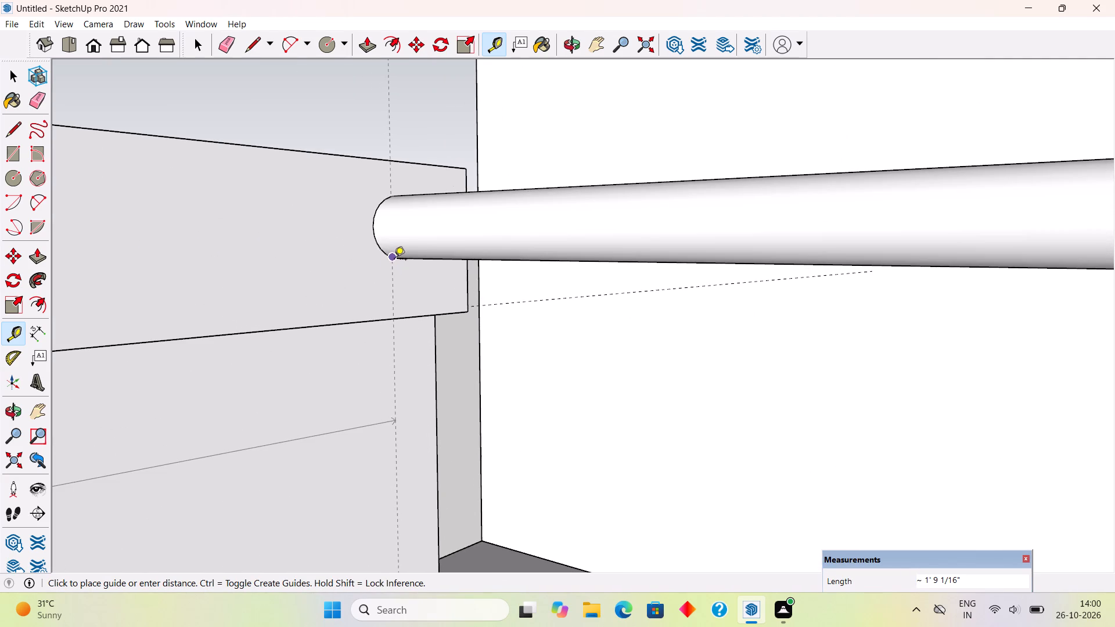
scroll(395, 260, "up", 5)
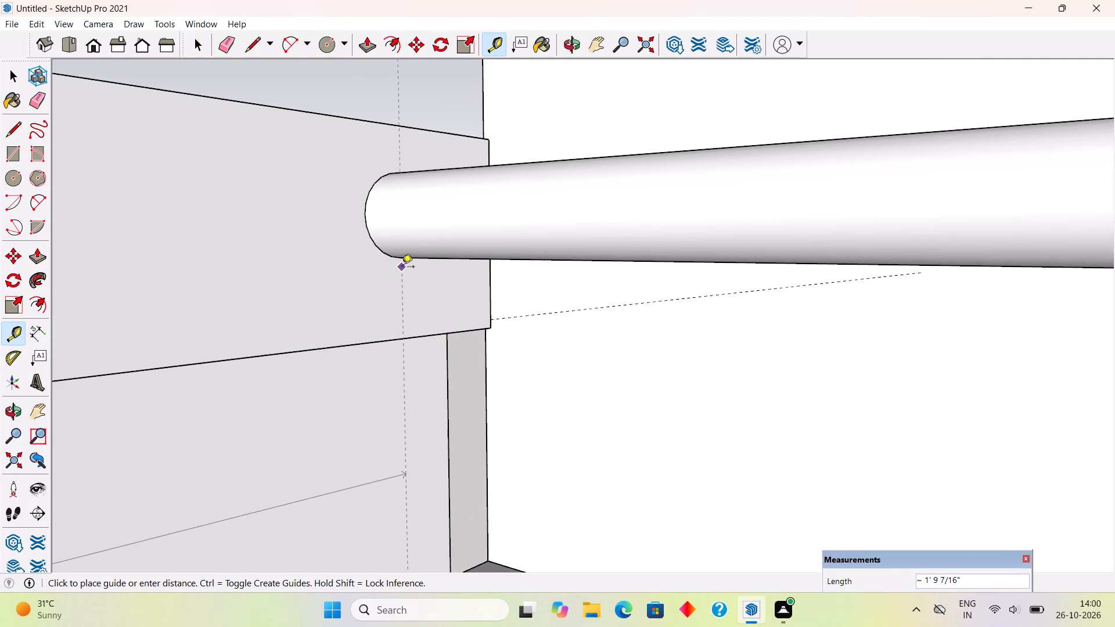
scroll(402, 268, "up", 2)
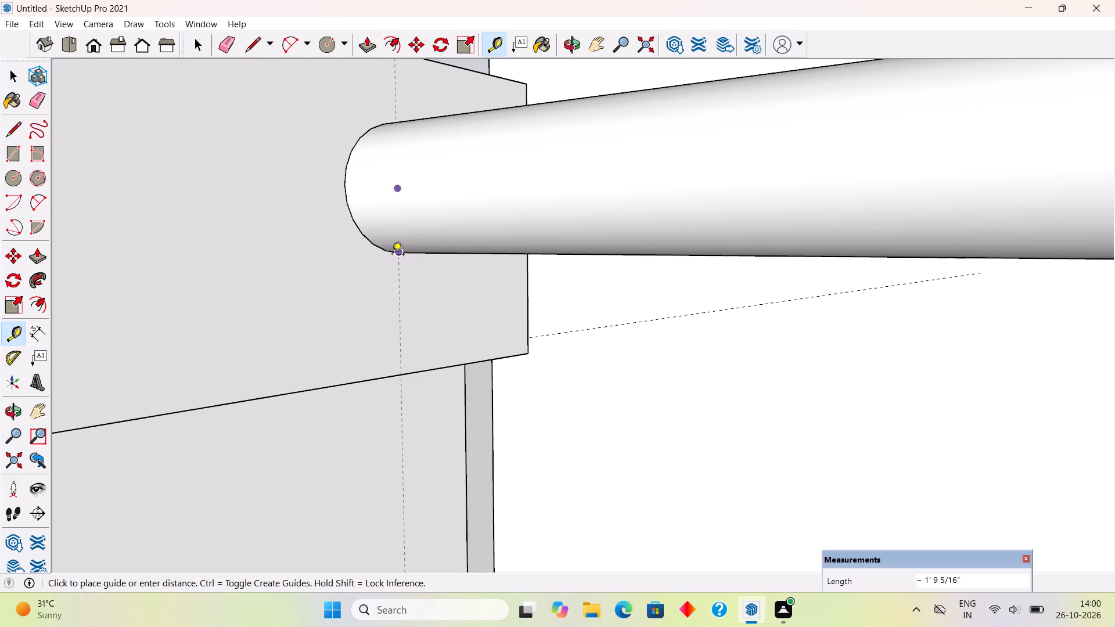
left_click(392, 255)
Examine the handrail and the guides at both of its ends from the front of the balcony.
scroll(411, 242, "down", 16)
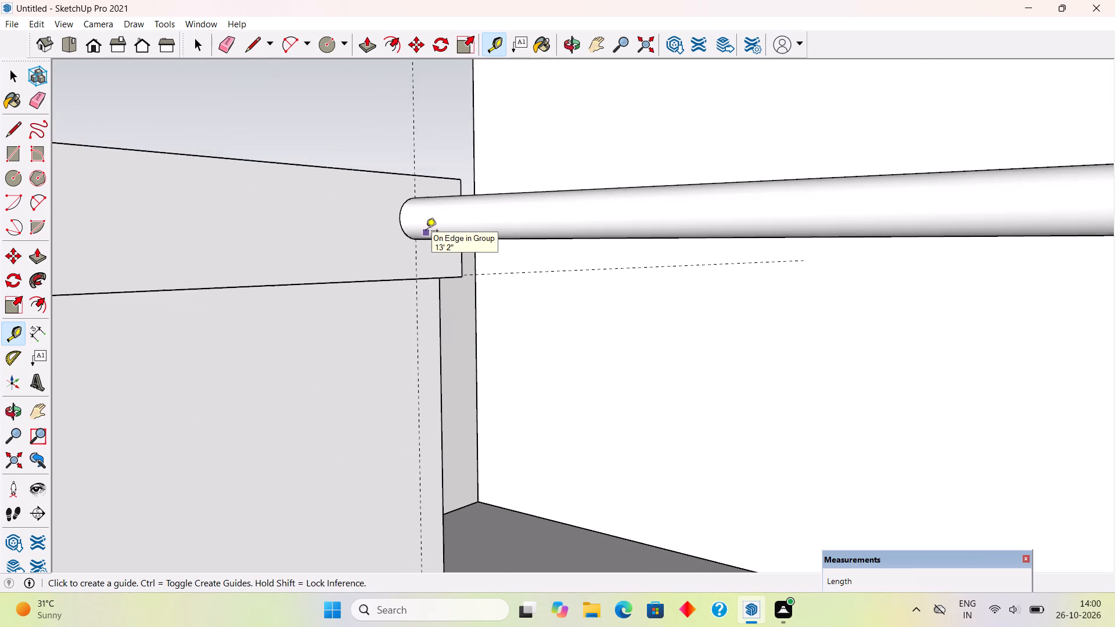
scroll(426, 232, "down", 8)
middle_click_drag(448, 334, 484, 315)
scroll(451, 279, "down", 2)
scroll(376, 243, "down", 5)
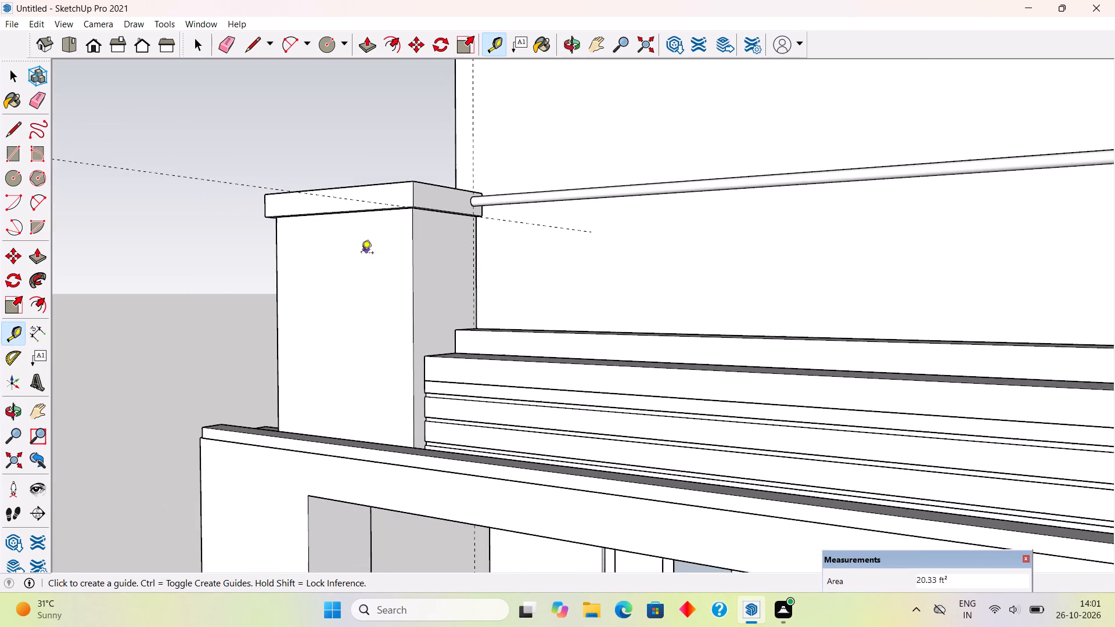
middle_click_drag(350, 291, 429, 325)
scroll(349, 273, "down", 7)
middle_click_drag(289, 339, 361, 374)
scroll(943, 401, "up", 6)
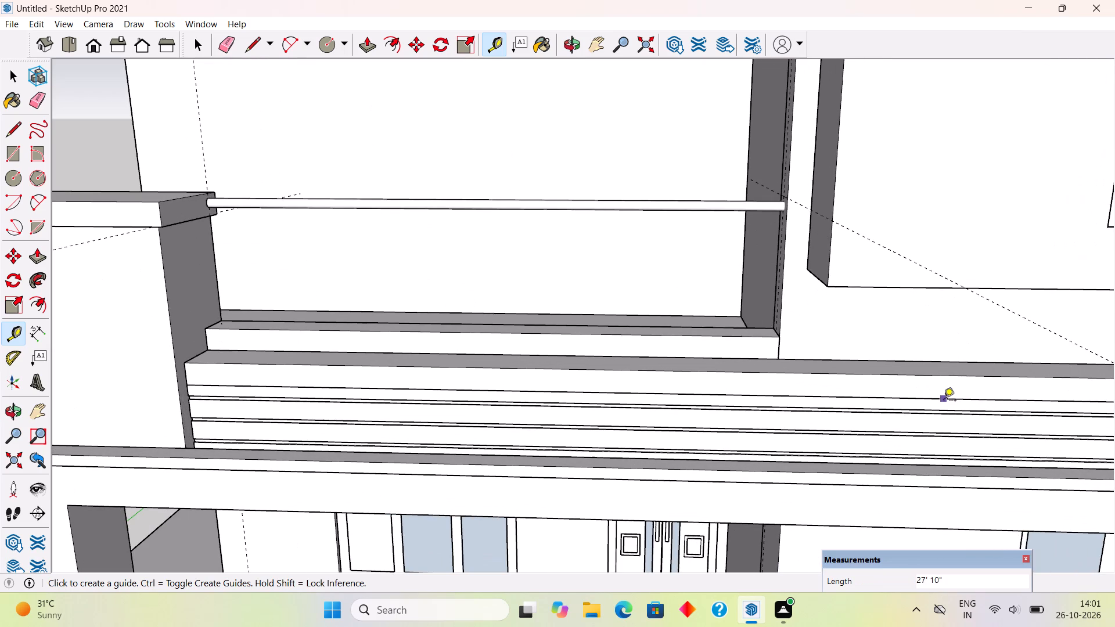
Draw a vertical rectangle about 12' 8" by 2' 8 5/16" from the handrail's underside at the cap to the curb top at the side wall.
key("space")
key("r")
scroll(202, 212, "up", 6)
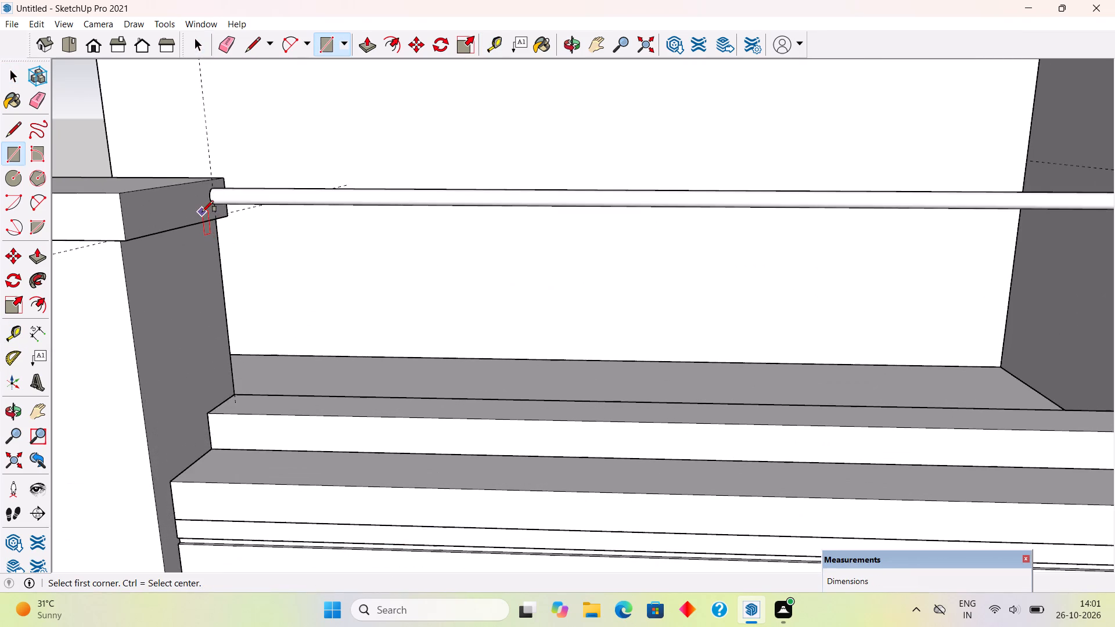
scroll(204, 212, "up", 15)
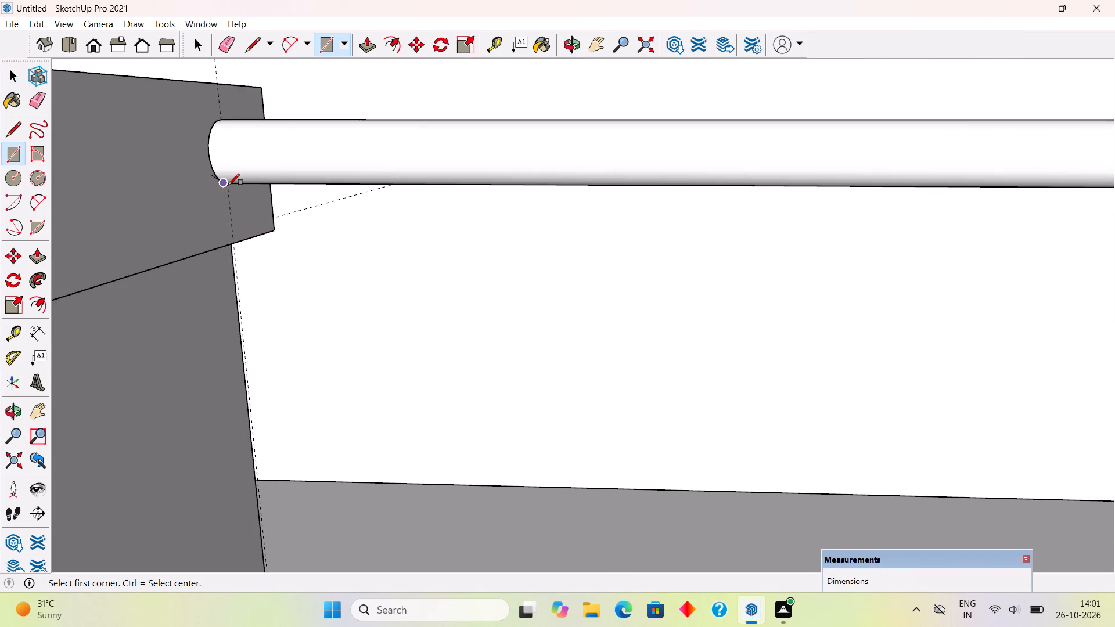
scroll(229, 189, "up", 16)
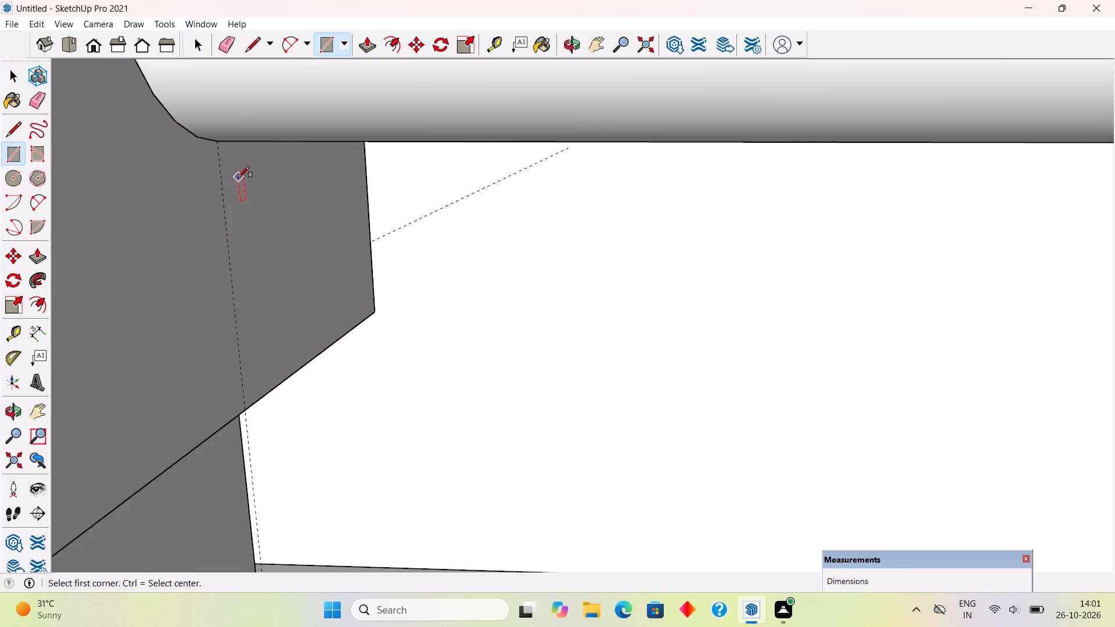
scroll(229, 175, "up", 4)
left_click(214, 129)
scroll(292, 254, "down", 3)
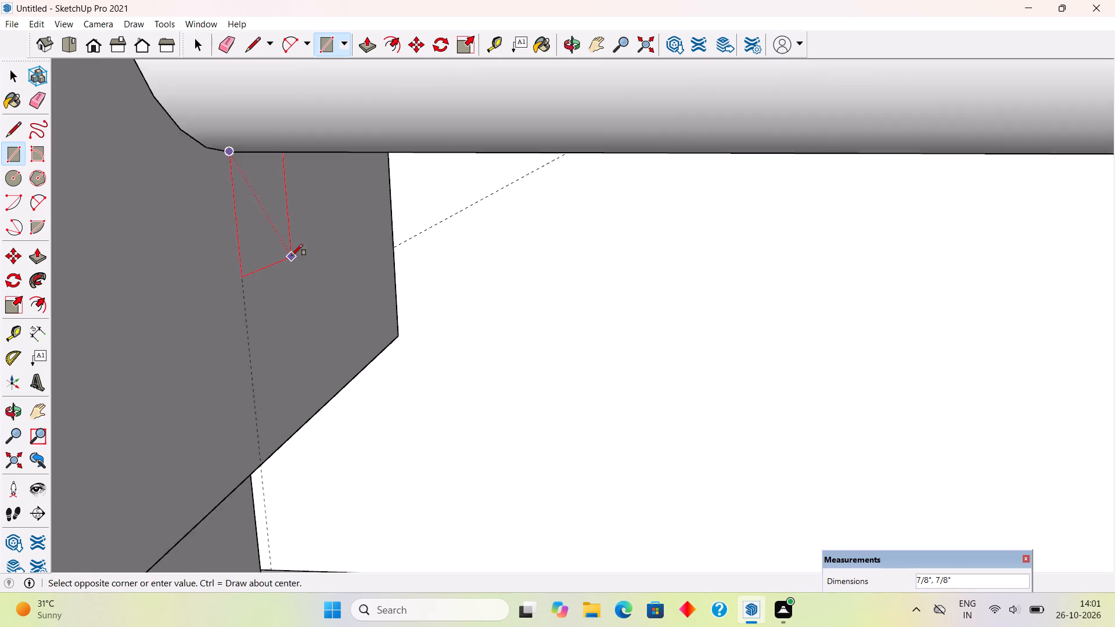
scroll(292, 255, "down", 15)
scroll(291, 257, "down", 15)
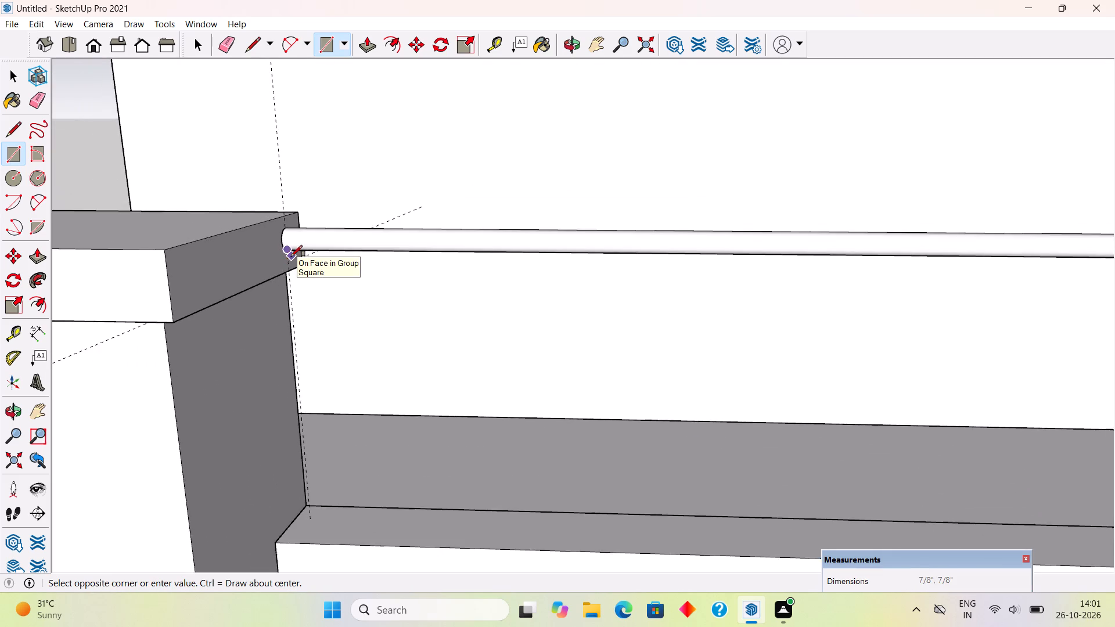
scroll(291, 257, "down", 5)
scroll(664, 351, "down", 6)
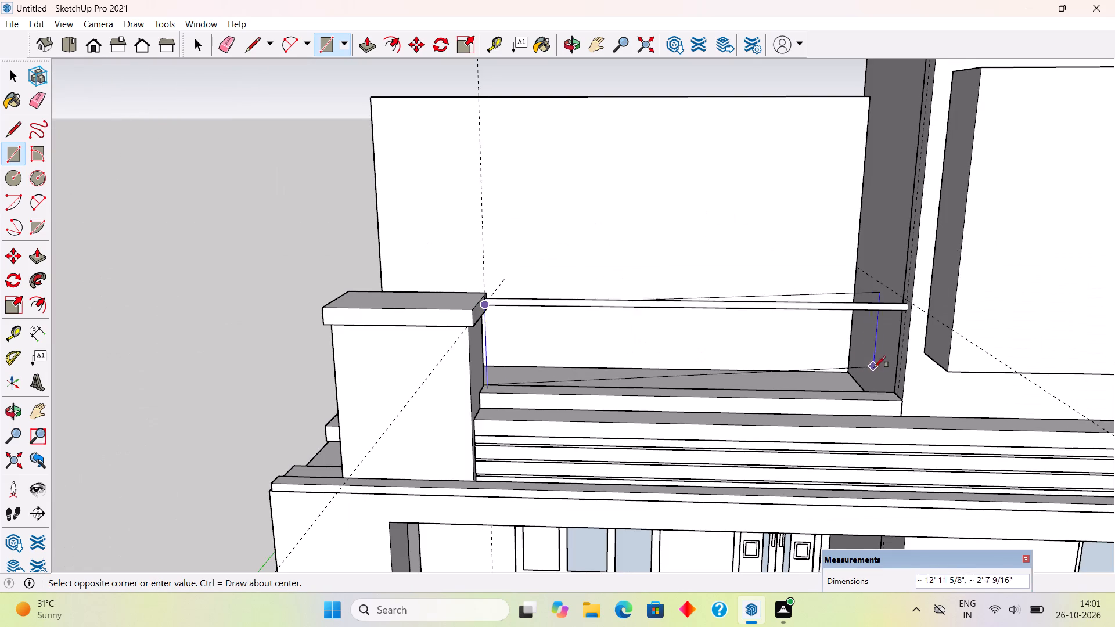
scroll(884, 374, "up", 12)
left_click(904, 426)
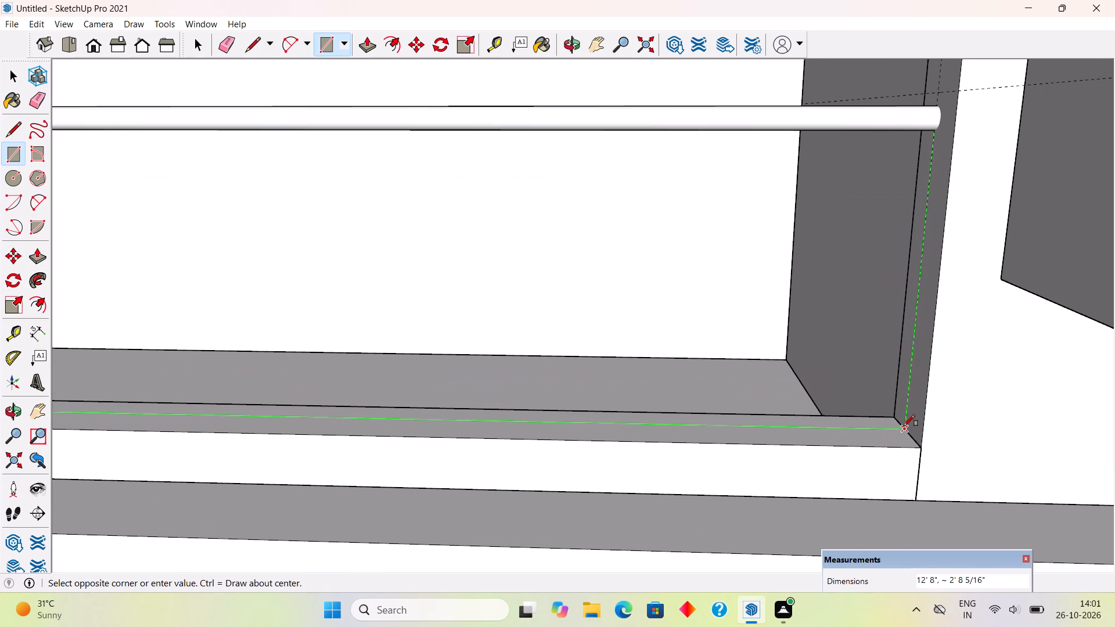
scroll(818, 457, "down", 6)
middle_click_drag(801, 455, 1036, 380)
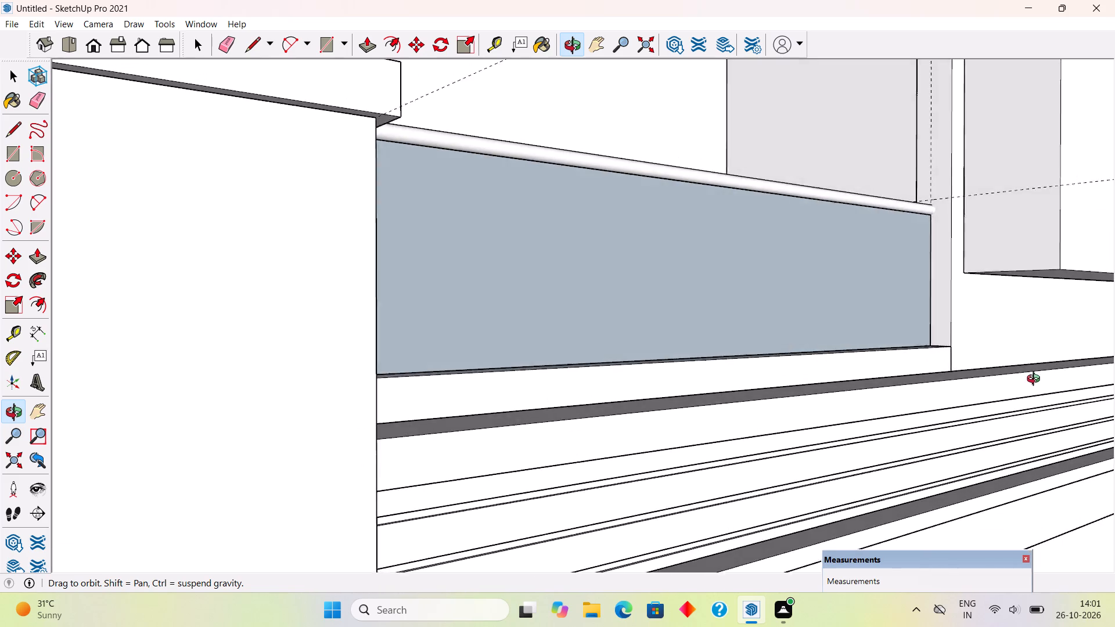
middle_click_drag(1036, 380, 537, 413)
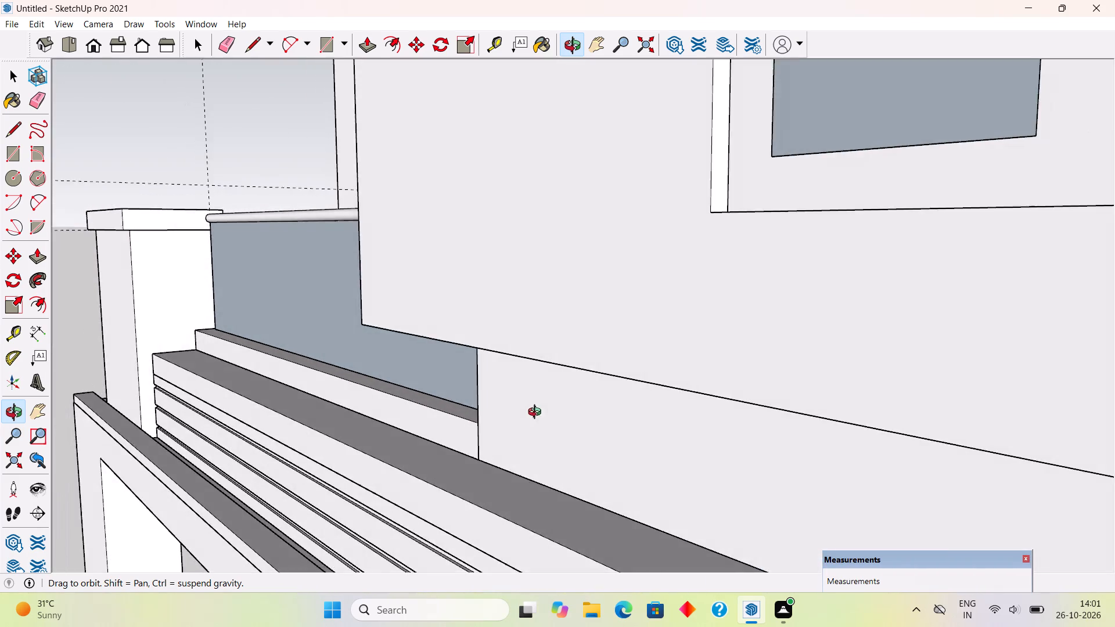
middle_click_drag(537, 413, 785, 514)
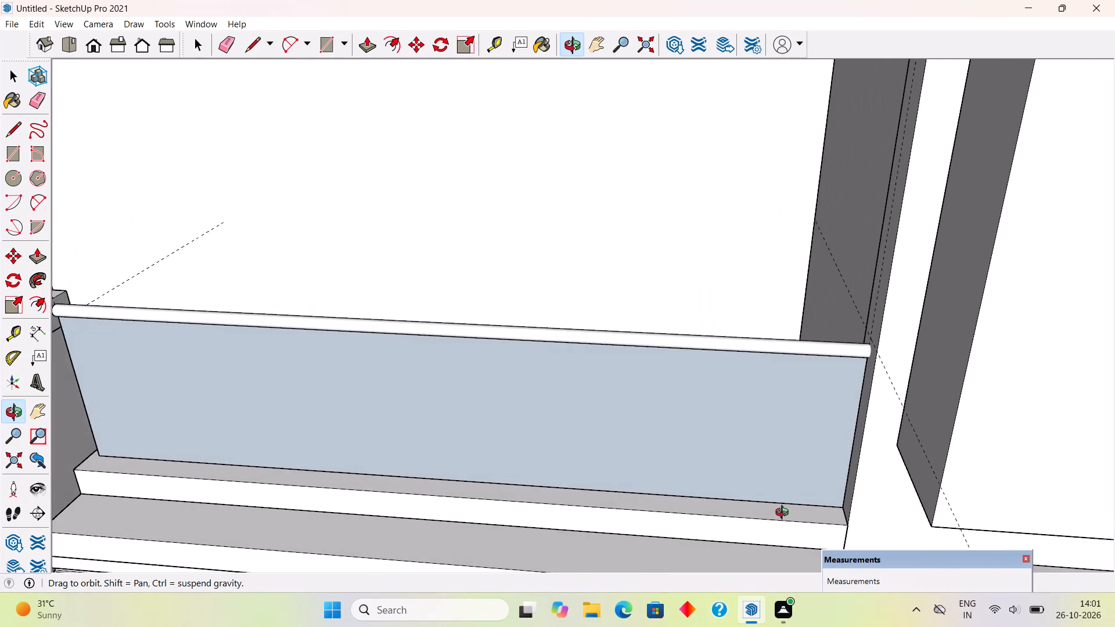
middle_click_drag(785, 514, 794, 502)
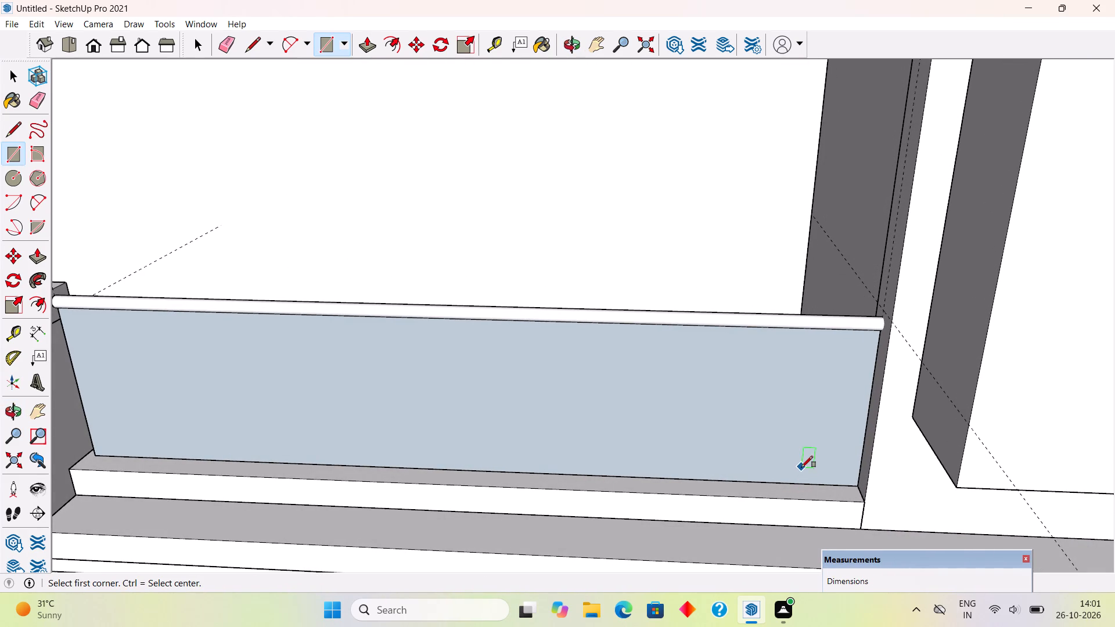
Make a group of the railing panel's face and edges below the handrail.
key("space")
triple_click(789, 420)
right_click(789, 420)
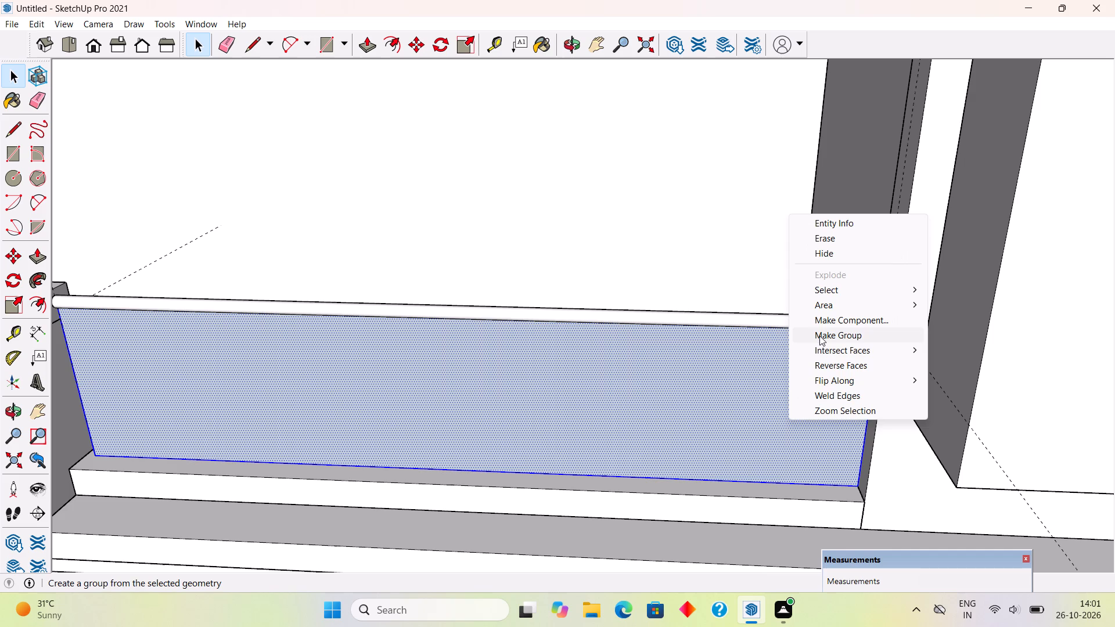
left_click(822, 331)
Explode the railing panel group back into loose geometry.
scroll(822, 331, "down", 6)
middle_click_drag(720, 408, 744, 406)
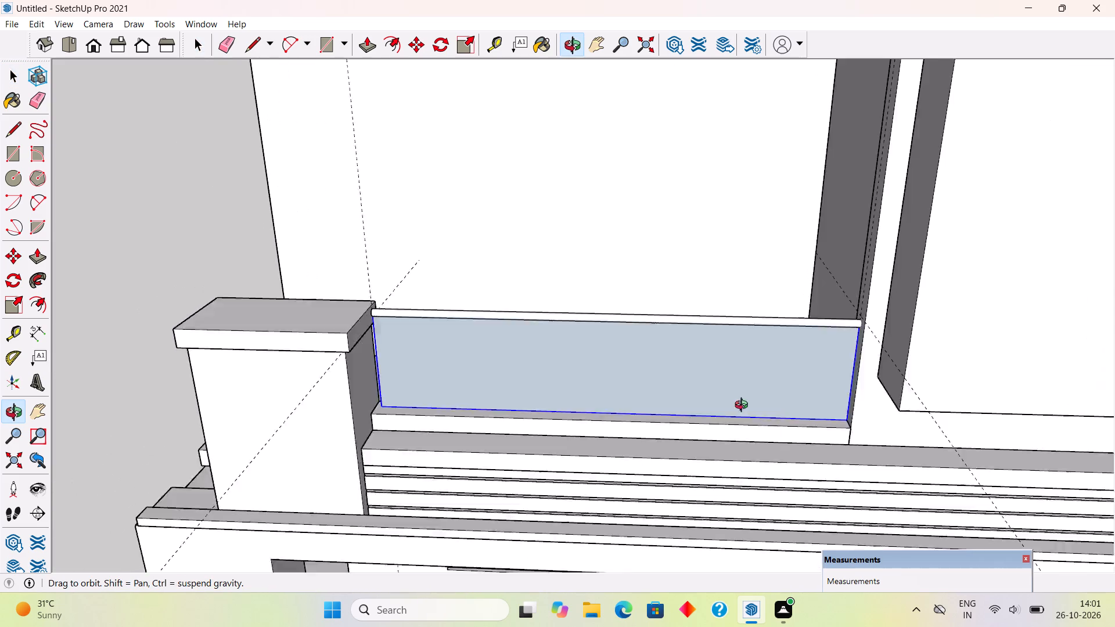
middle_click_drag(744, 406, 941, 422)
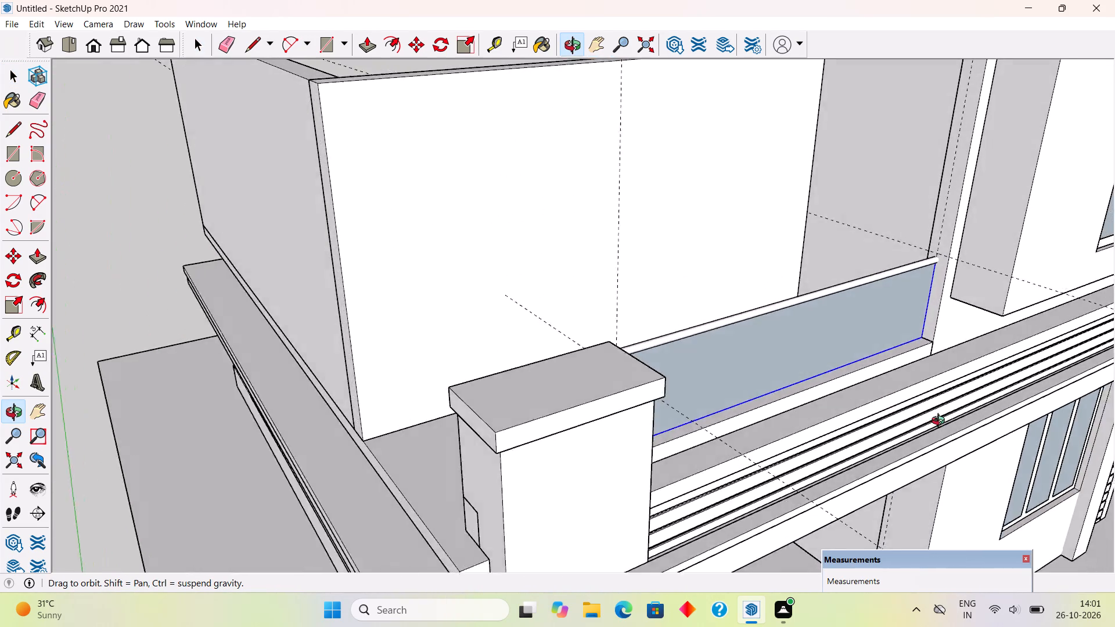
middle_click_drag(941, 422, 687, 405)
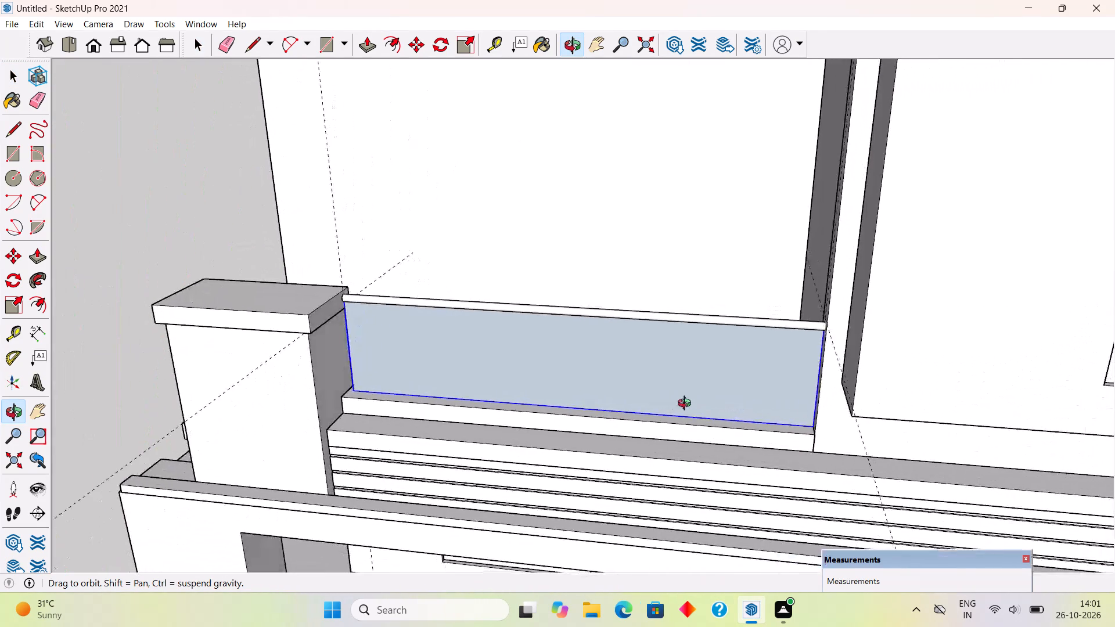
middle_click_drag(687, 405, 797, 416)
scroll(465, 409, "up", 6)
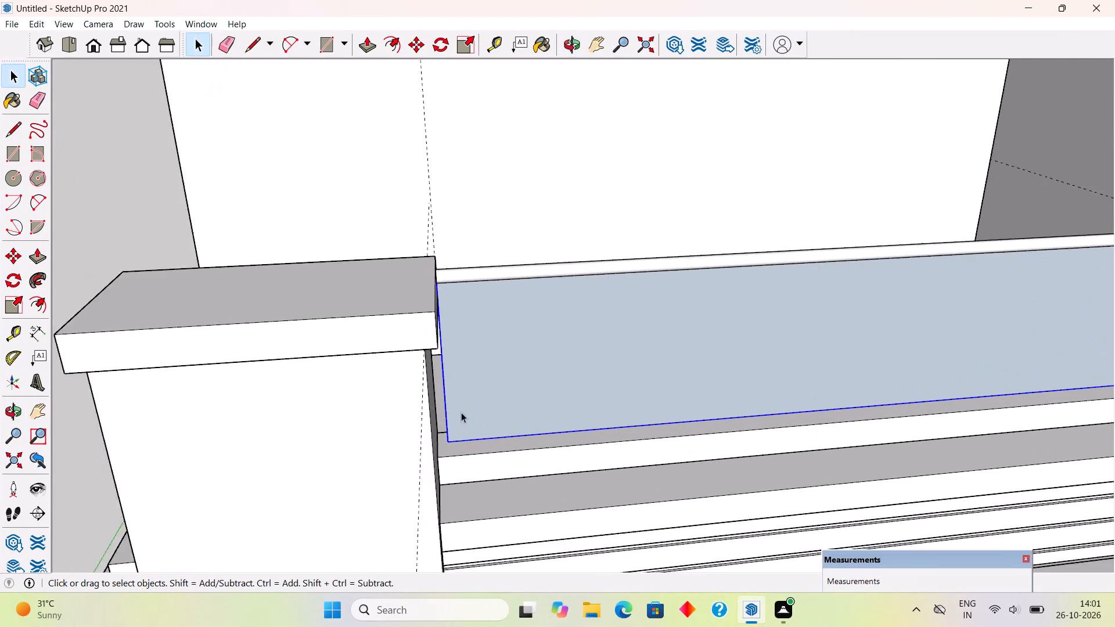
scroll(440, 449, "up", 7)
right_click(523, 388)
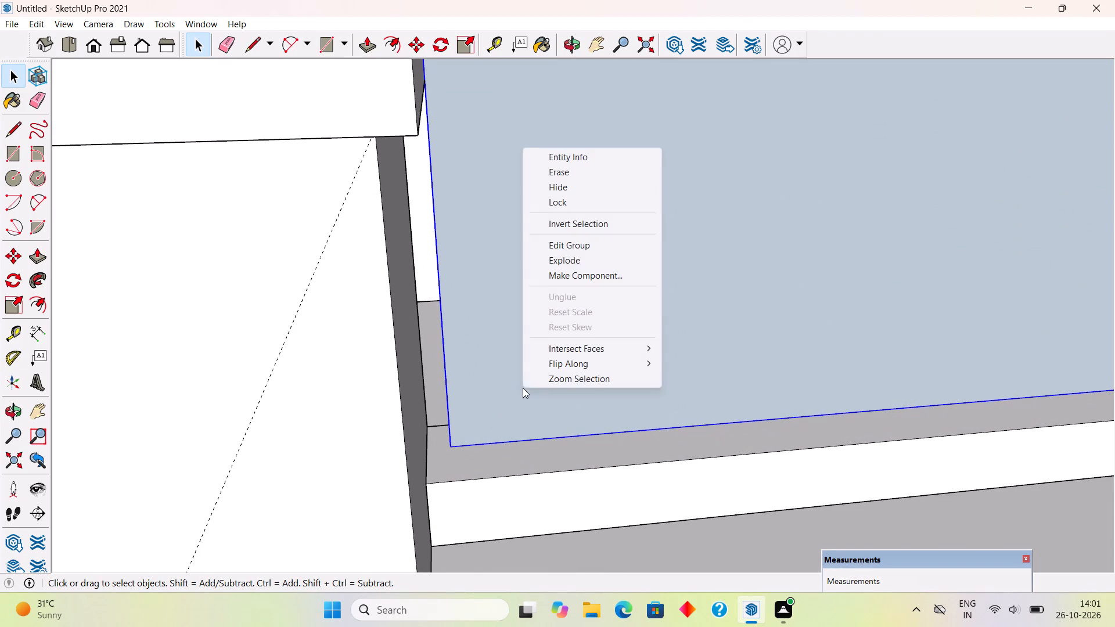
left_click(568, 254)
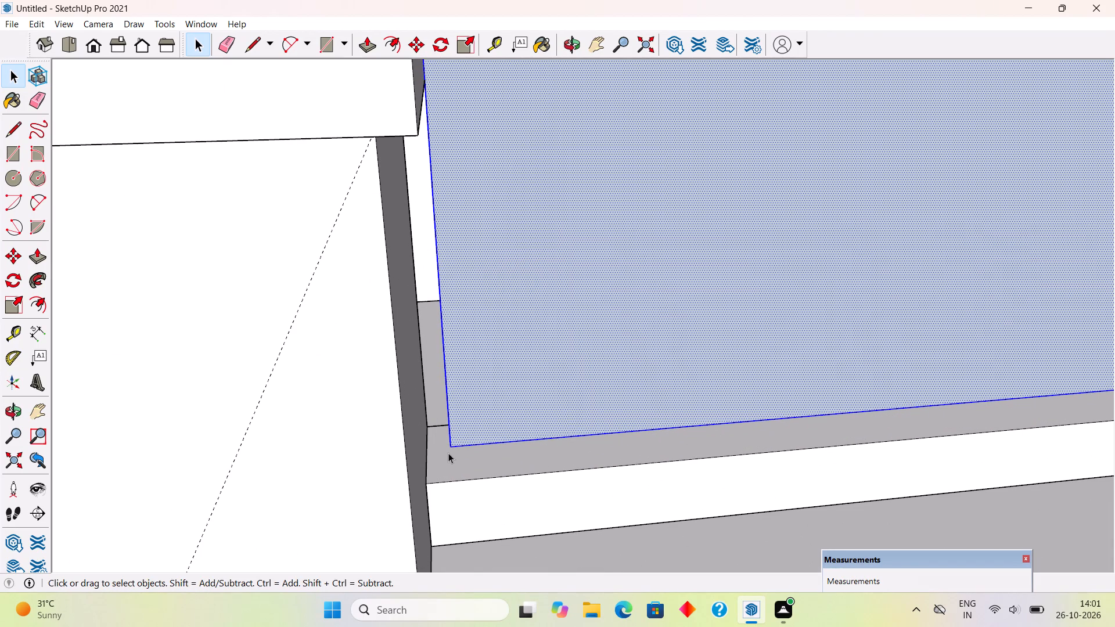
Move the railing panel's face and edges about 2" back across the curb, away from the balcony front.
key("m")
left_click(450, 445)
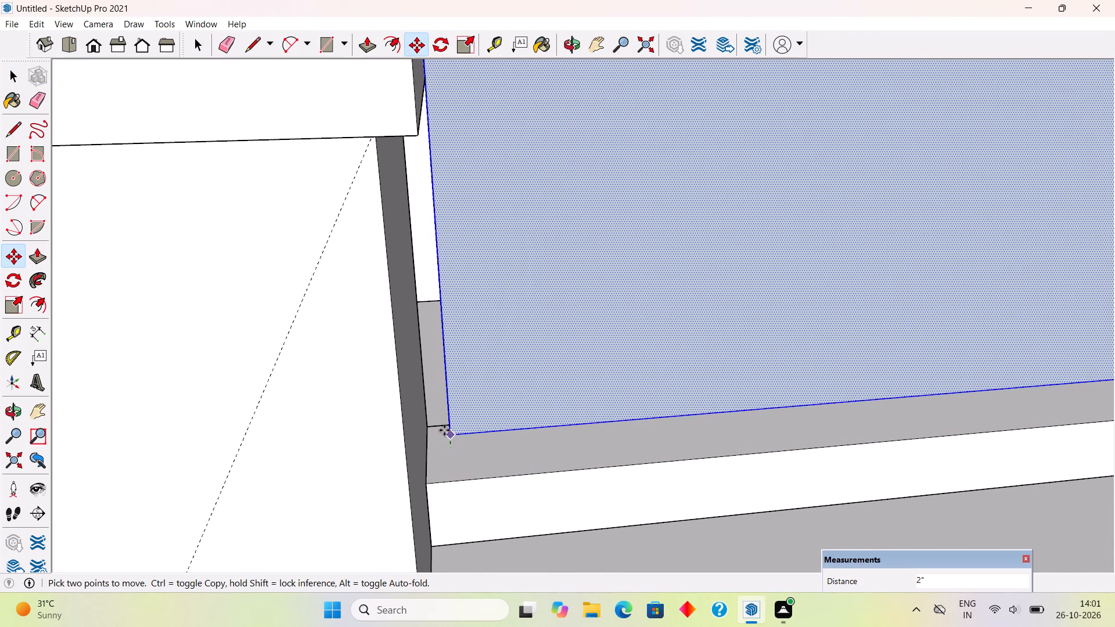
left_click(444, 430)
Examine the moved panel's position relative to the handrail, curb and side wall from several angles.
scroll(440, 445, "down", 5)
middle_click_drag(491, 442, 136, 356)
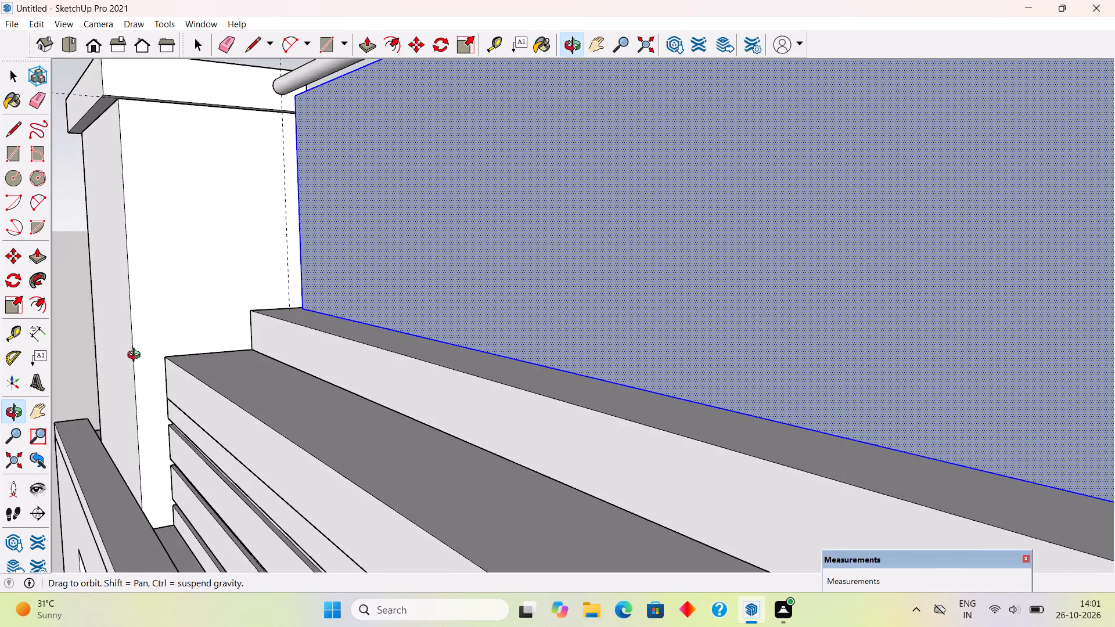
middle_click_drag(136, 356, 136, 359)
scroll(136, 359, "down", 8)
middle_click_drag(282, 386, 585, 421)
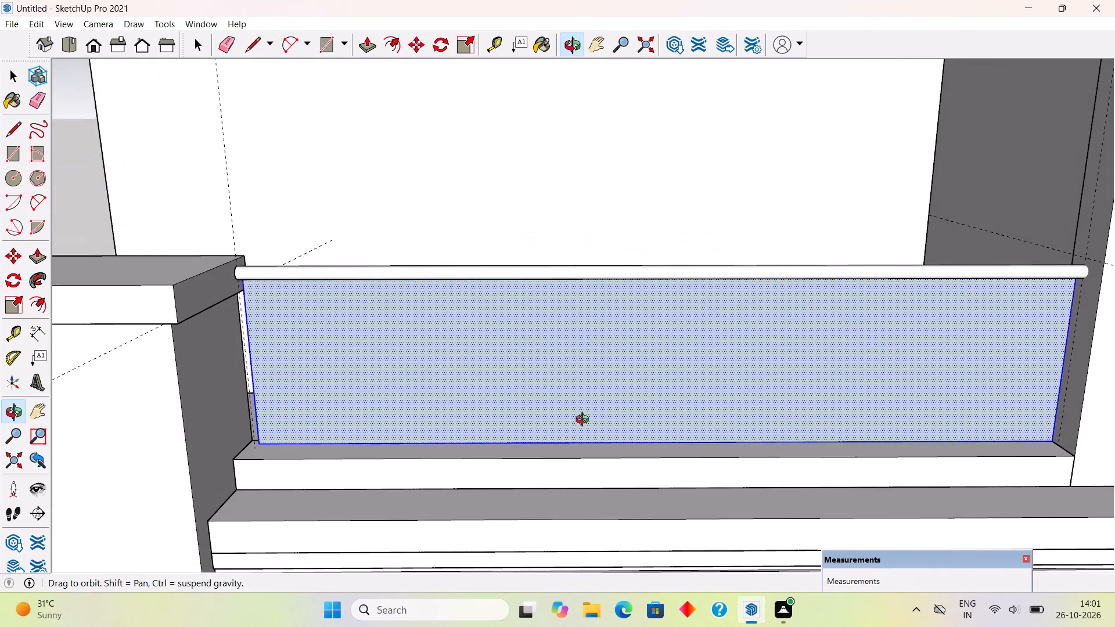
middle_click_drag(585, 421, 627, 394)
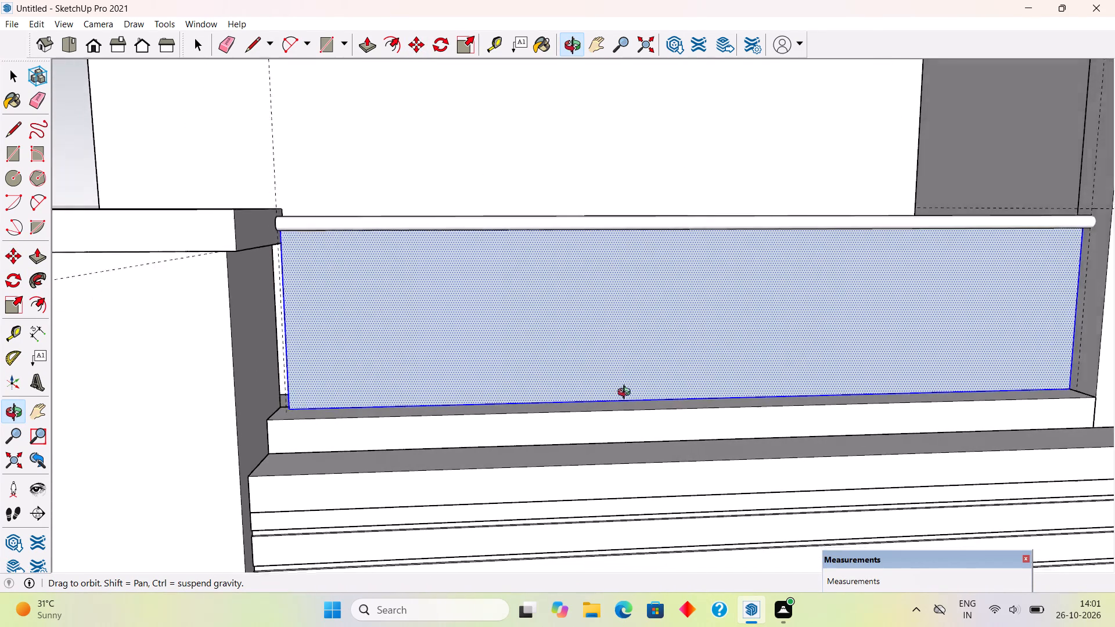
middle_click_drag(627, 394, 672, 470)
scroll(654, 415, "down", 2)
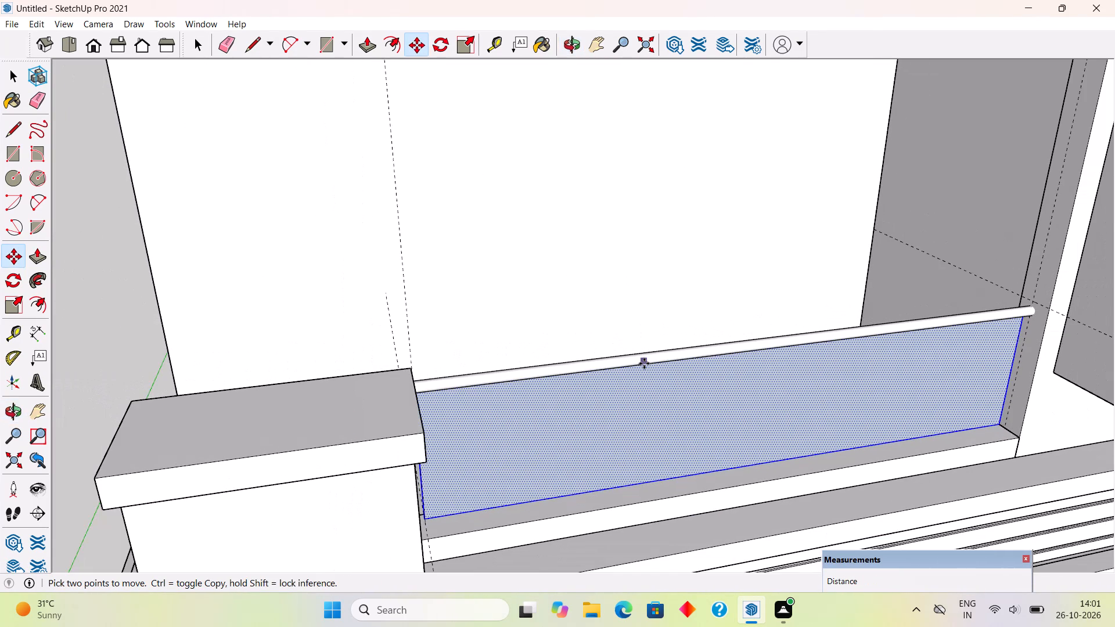
middle_click_drag(668, 351, 425, 397)
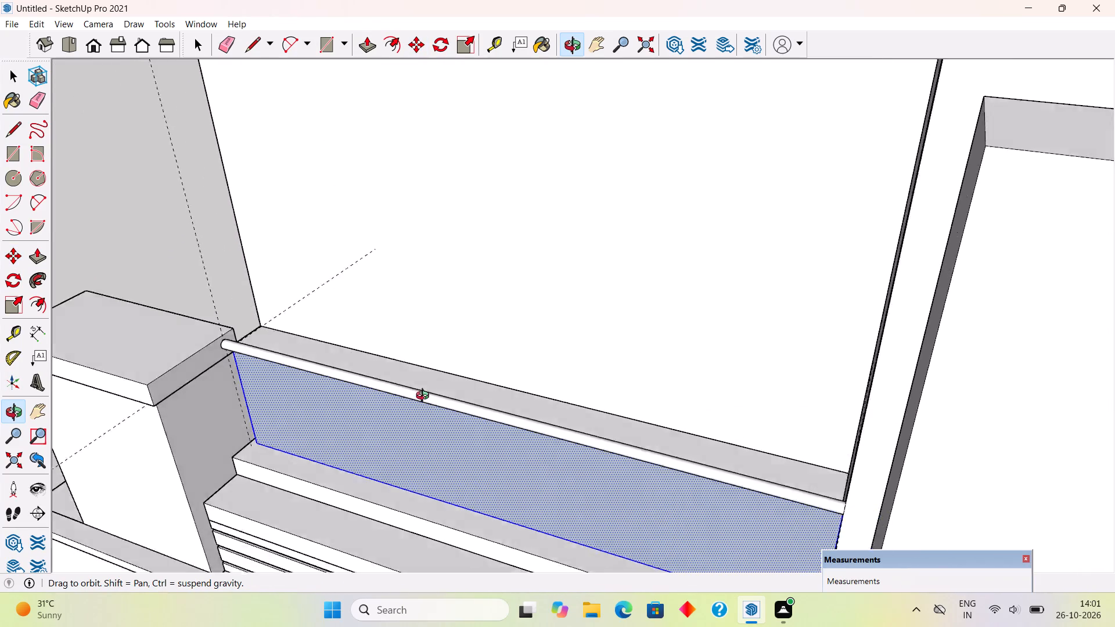
middle_click_drag(425, 397, 664, 279)
scroll(661, 250, "up", 1)
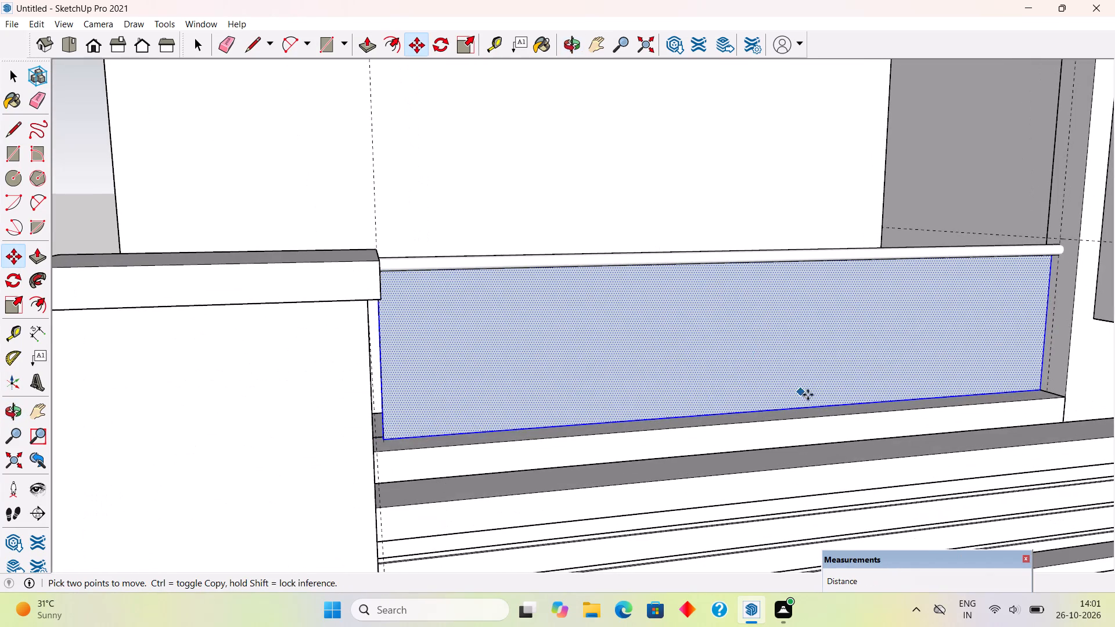
middle_click_drag(834, 405, 834, 367)
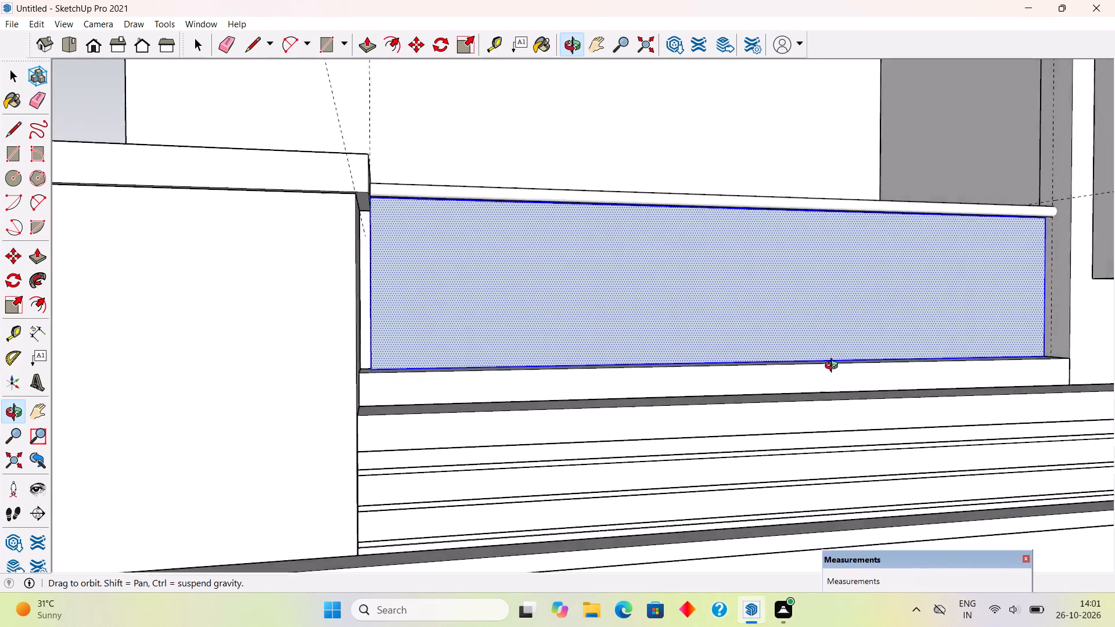
middle_click_drag(834, 367, 731, 469)
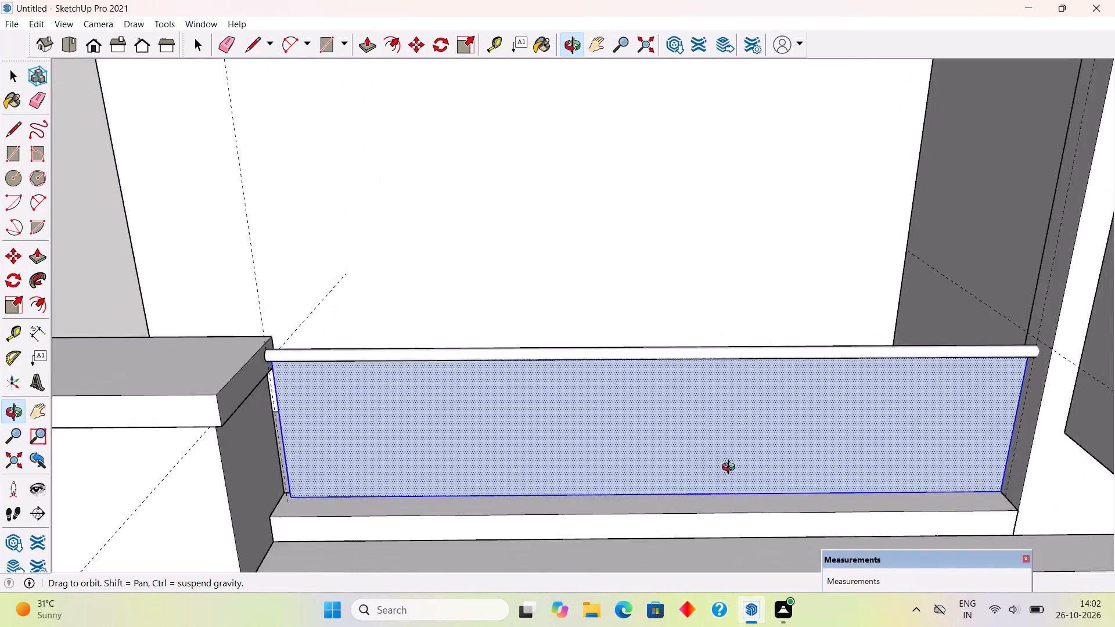
middle_click_drag(731, 469, 706, 463)
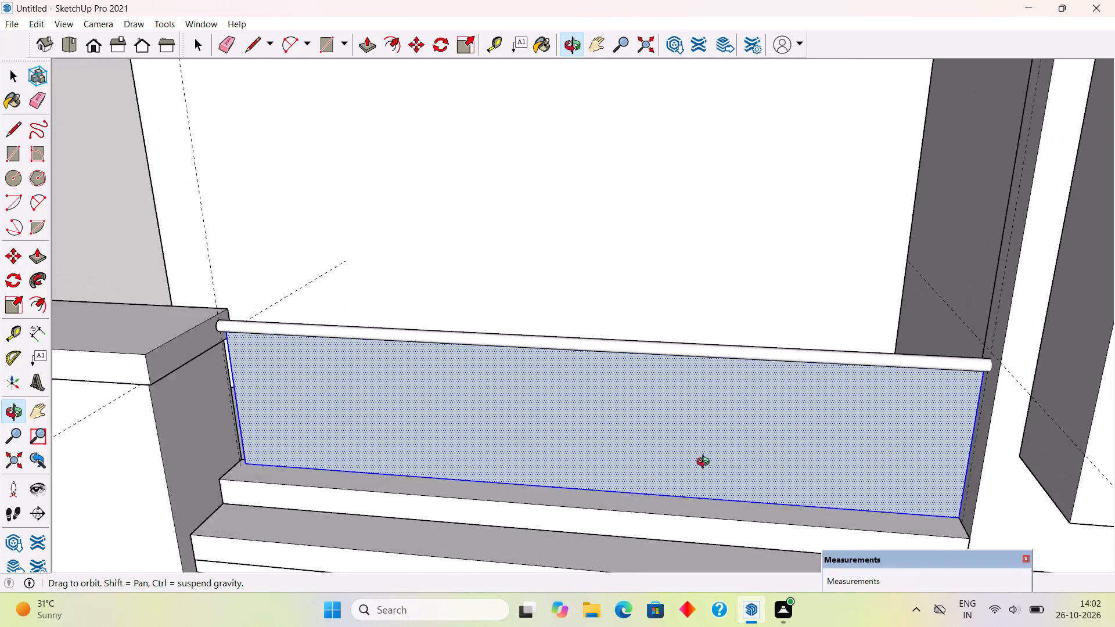
middle_click_drag(706, 463, 826, 460)
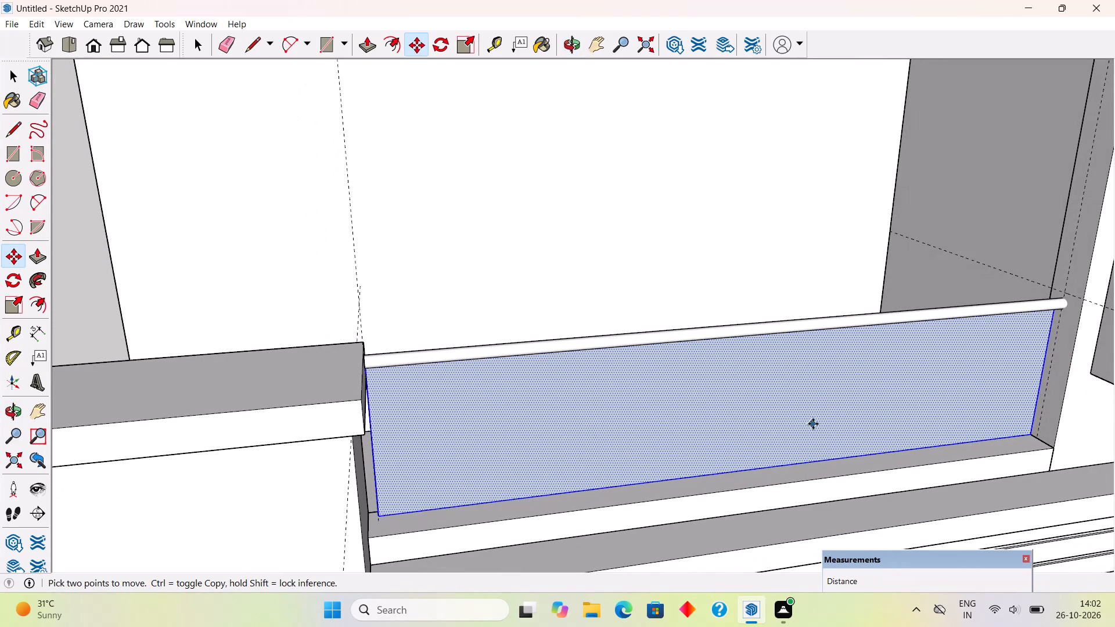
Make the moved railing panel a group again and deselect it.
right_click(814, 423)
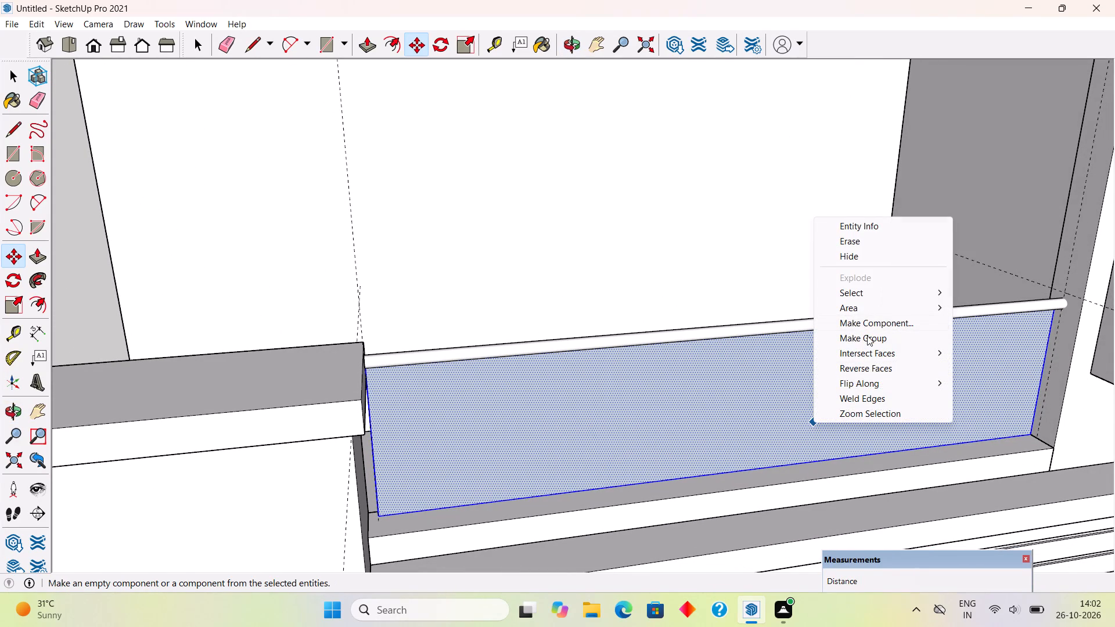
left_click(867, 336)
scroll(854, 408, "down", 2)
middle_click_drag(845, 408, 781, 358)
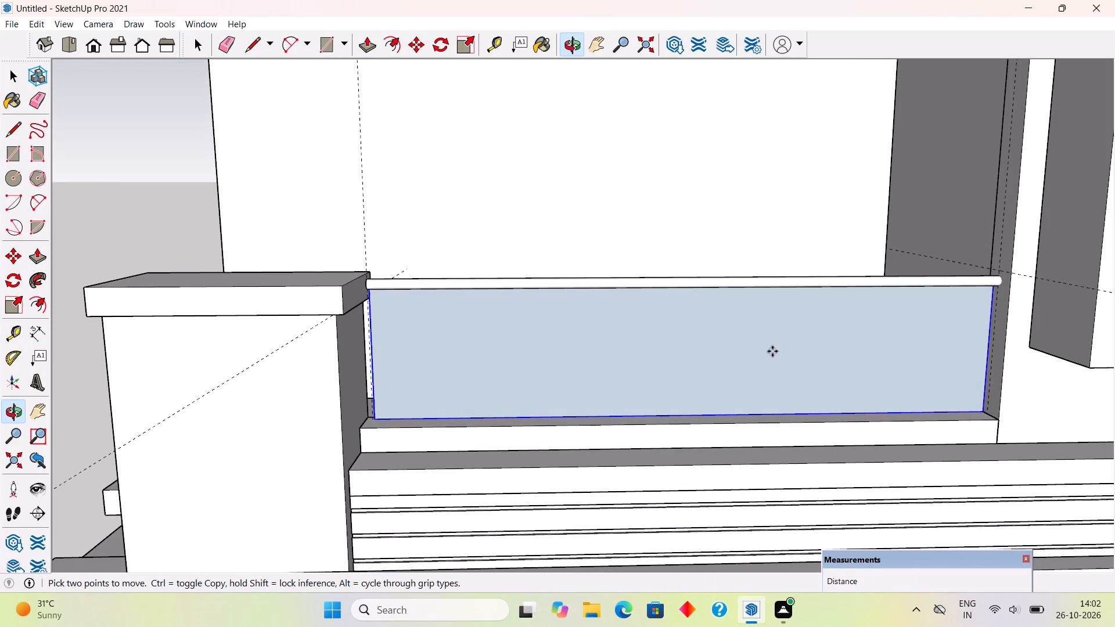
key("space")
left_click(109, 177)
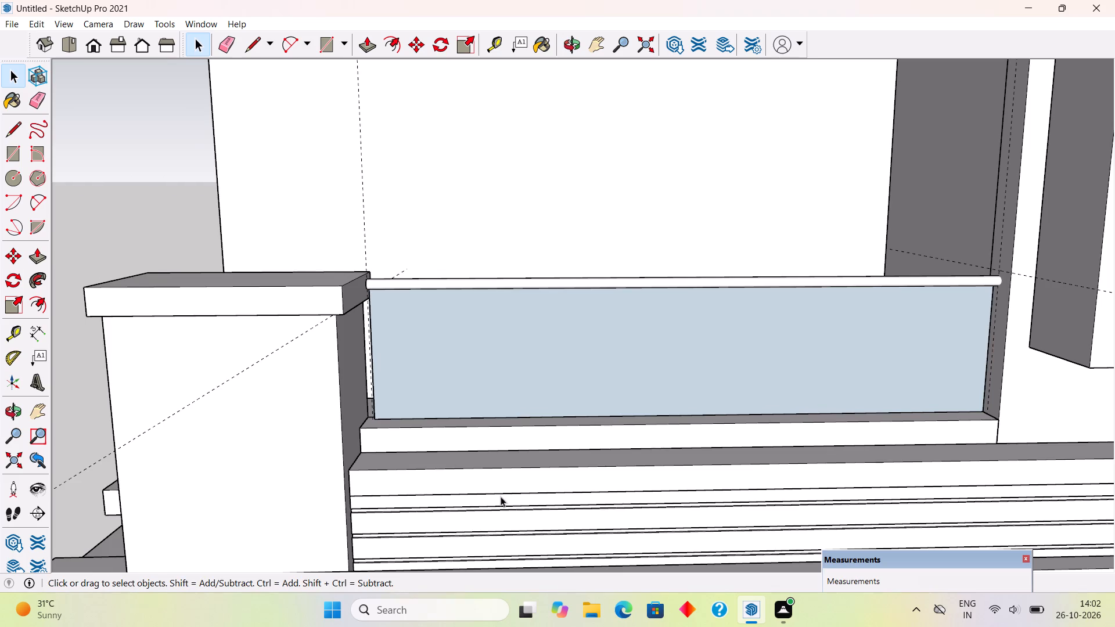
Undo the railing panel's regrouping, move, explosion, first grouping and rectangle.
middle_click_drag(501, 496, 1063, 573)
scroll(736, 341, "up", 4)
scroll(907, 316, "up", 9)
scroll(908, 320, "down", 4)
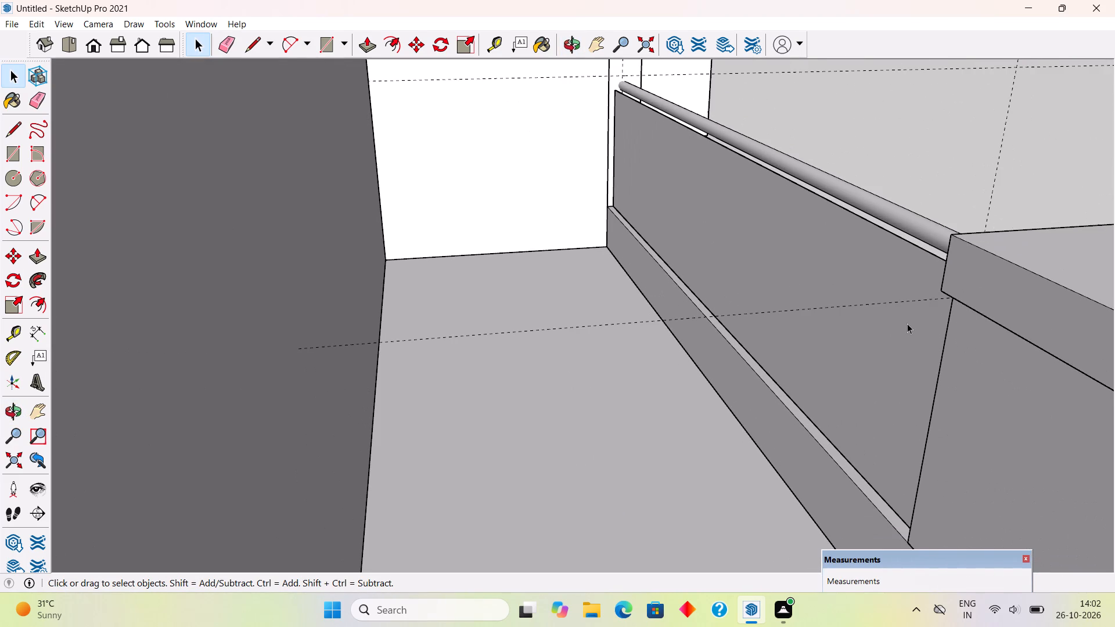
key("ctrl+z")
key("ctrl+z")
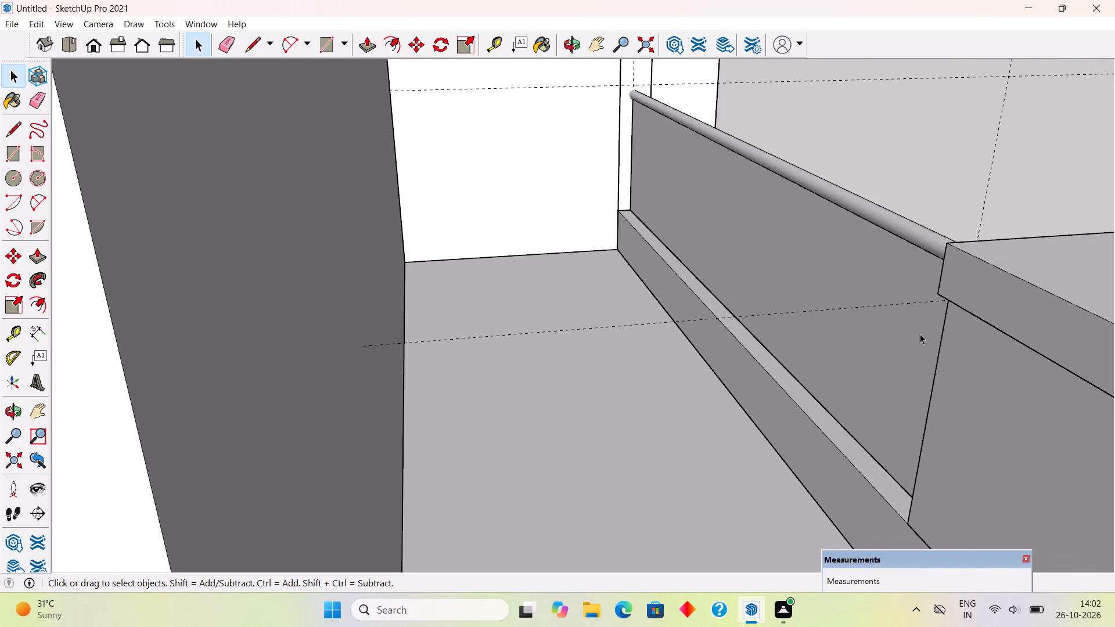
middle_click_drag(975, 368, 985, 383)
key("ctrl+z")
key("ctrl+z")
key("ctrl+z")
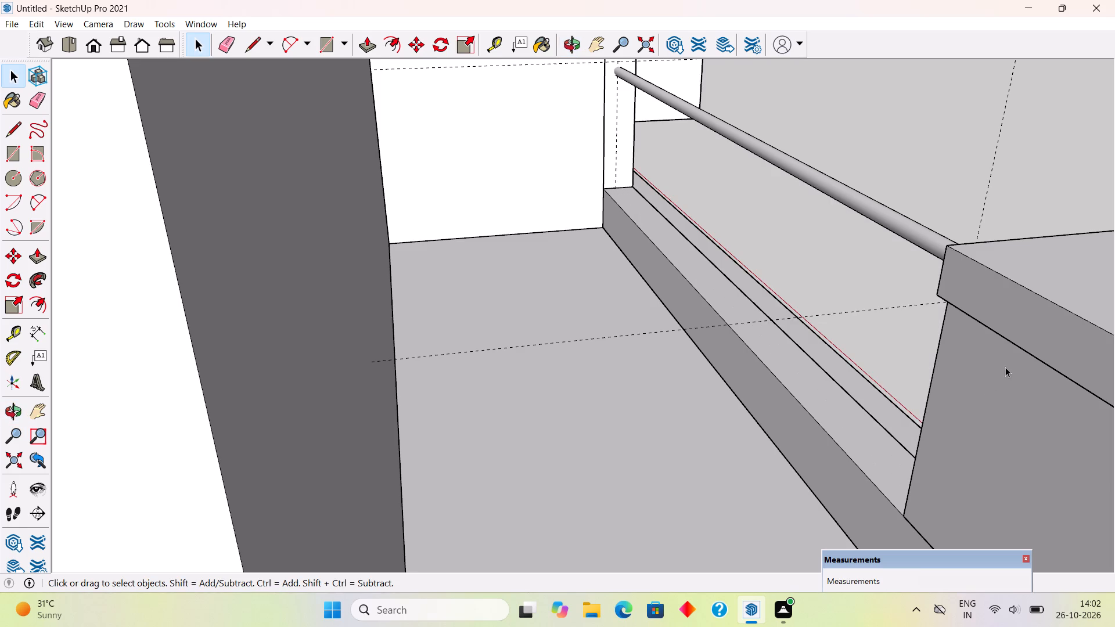
Hide the round handrail spanning the balcony opening between the capped block and the side wall.
middle_click_drag(991, 367, 425, 233)
scroll(424, 233, "down", 7)
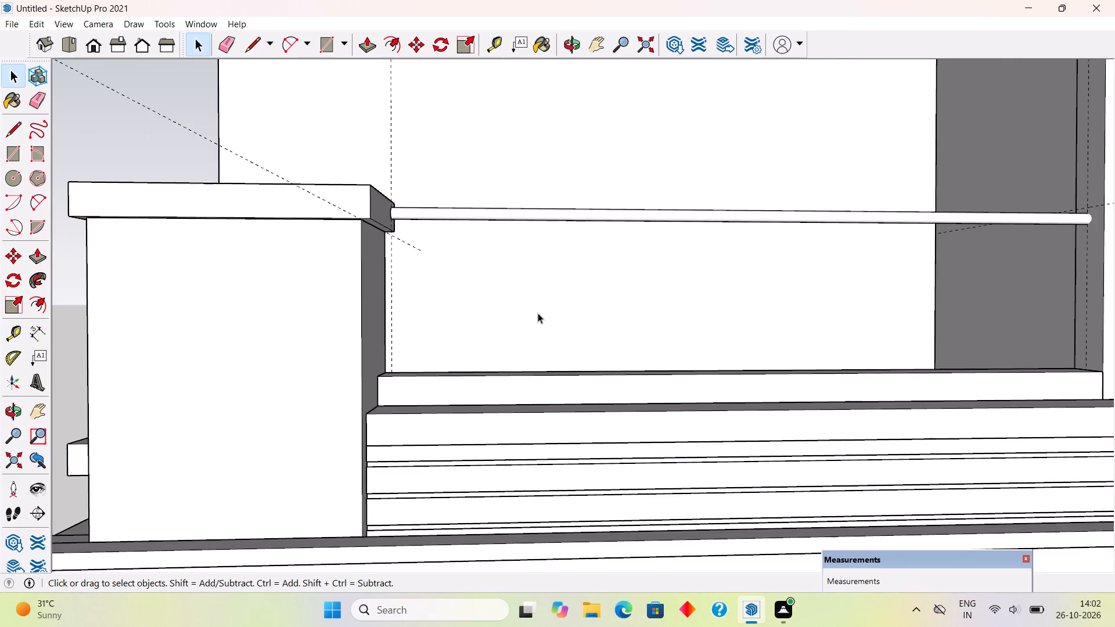
middle_click_drag(538, 313, 492, 385)
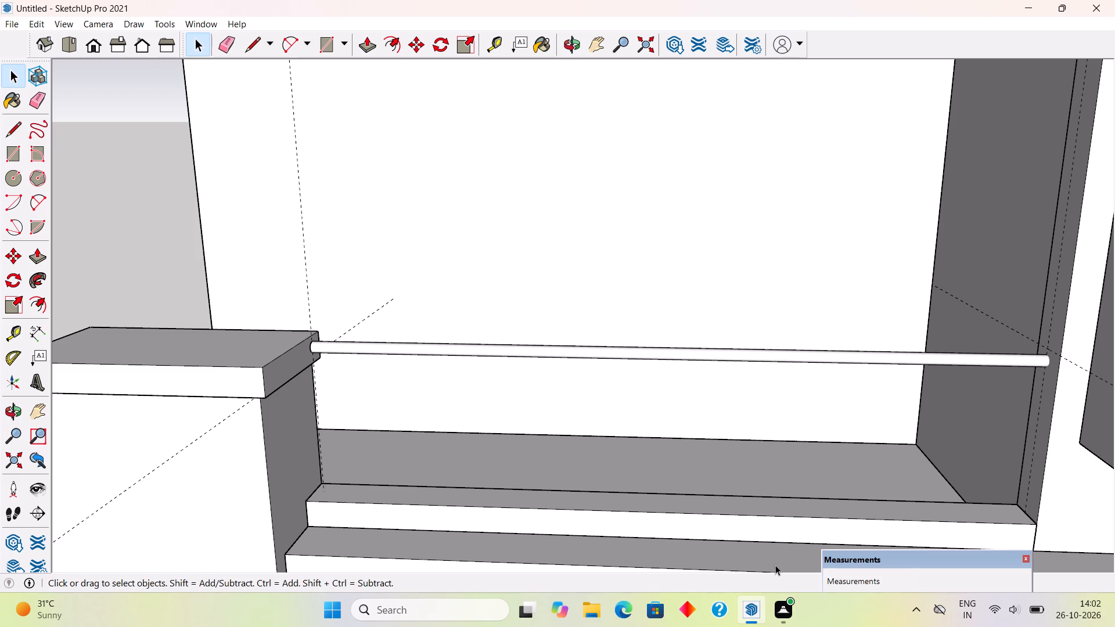
scroll(776, 565, "down", 4)
scroll(744, 433, "down", 4)
middle_click_drag(744, 460, 744, 495)
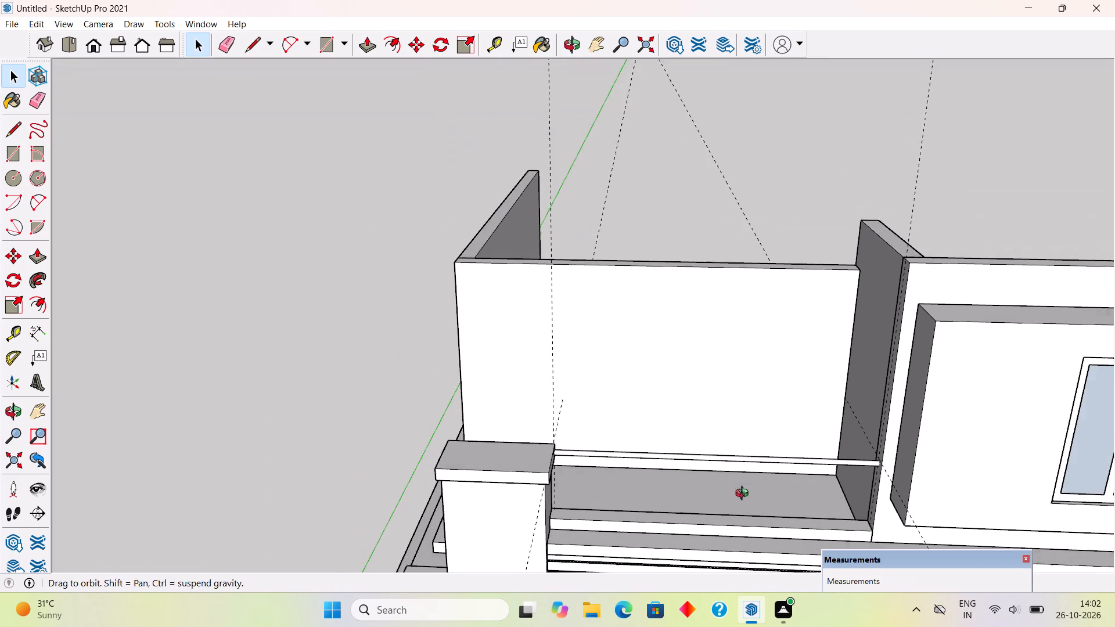
middle_click_drag(744, 495, 744, 495)
scroll(828, 510, "up", 3)
middle_click_drag(705, 362, 695, 386)
scroll(695, 384, "down", 5)
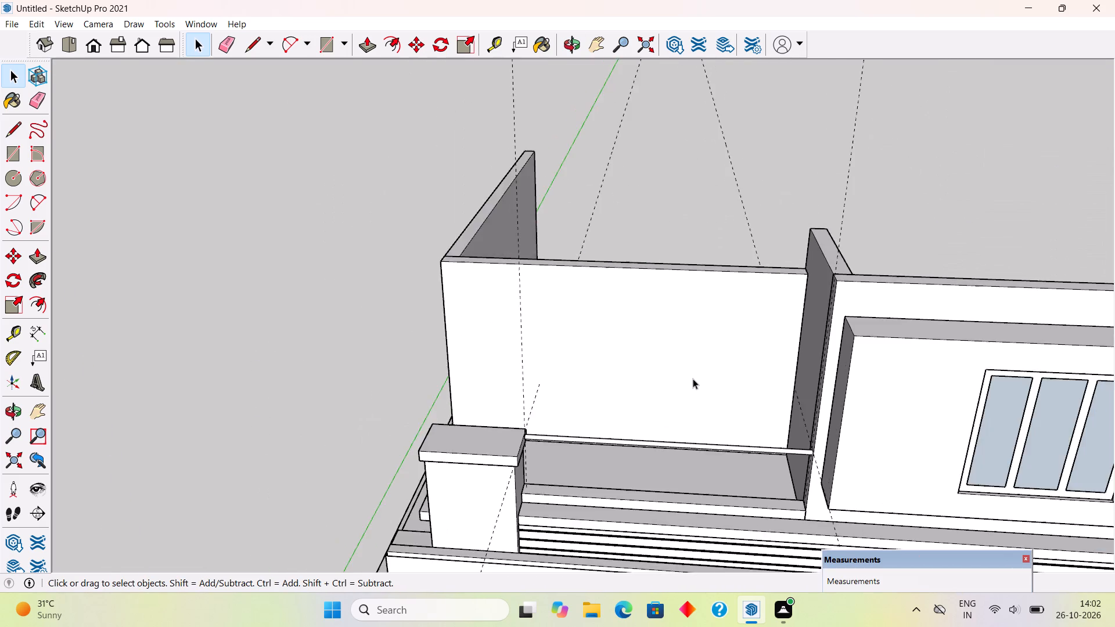
scroll(693, 379, "down", 2)
scroll(797, 480, "up", 14)
middle_click_drag(768, 446, 832, 449)
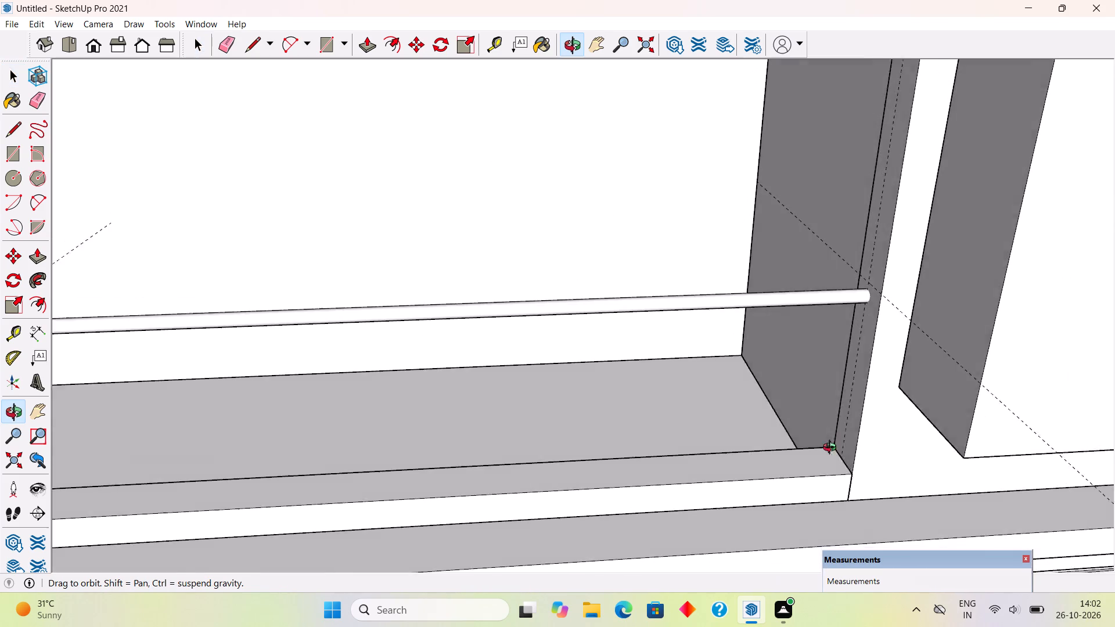
middle_click_drag(832, 449, 928, 451)
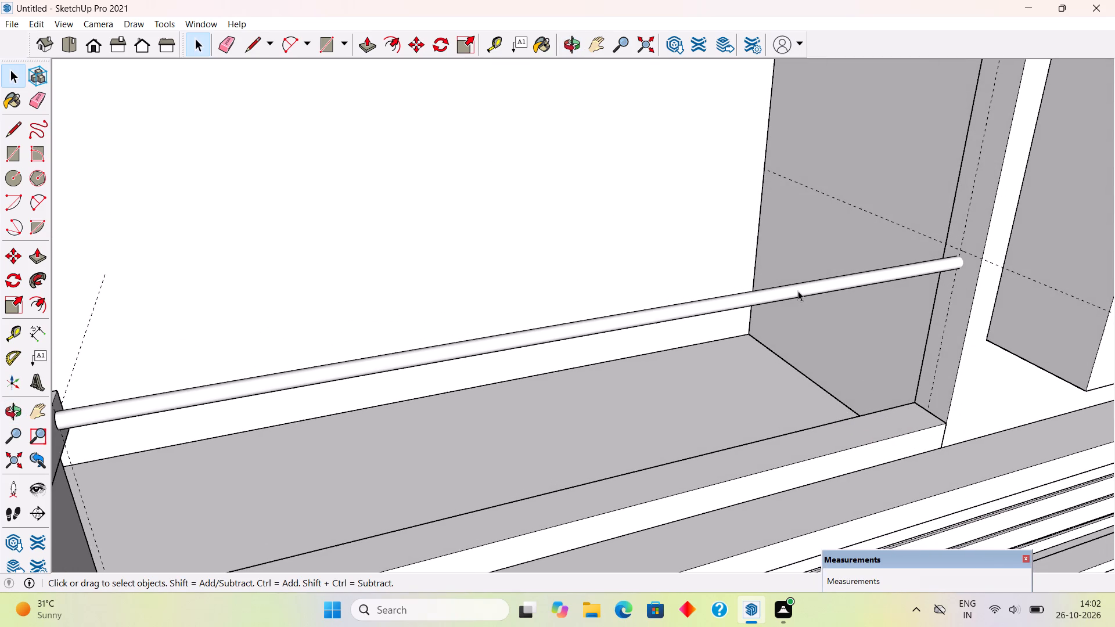
left_click(798, 291)
right_click(798, 291)
left_click(823, 331)
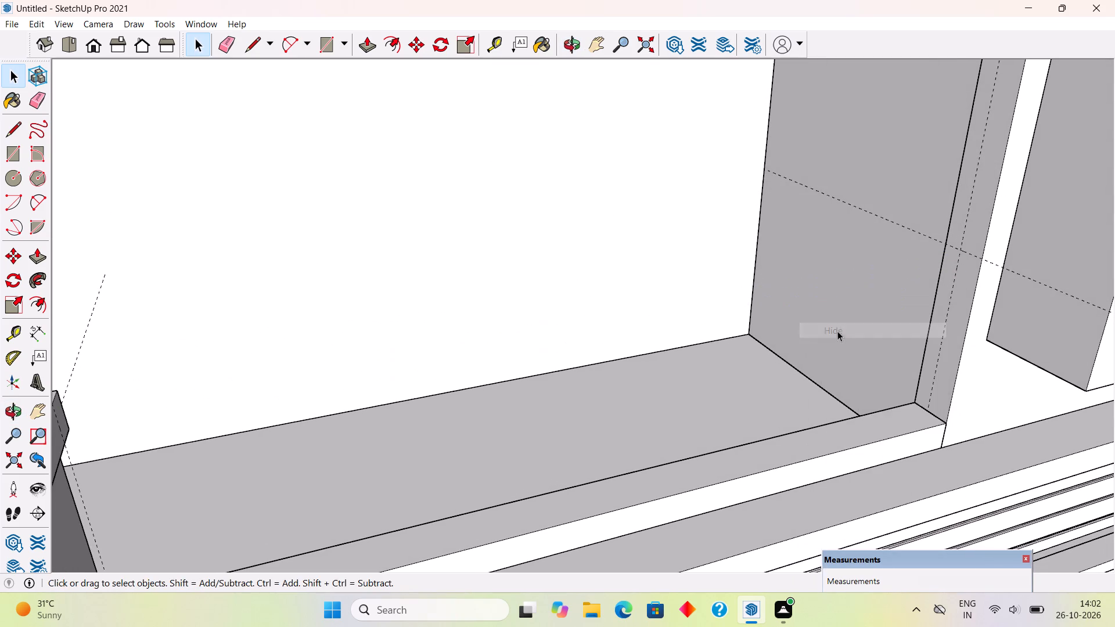
Place a guide along the curb top about 5 1/4" behind its front edge, through the side wall guide's lower end.
middle_click_drag(836, 334, 792, 325)
scroll(792, 325, "down", 4)
middle_click_drag(540, 409, 510, 412)
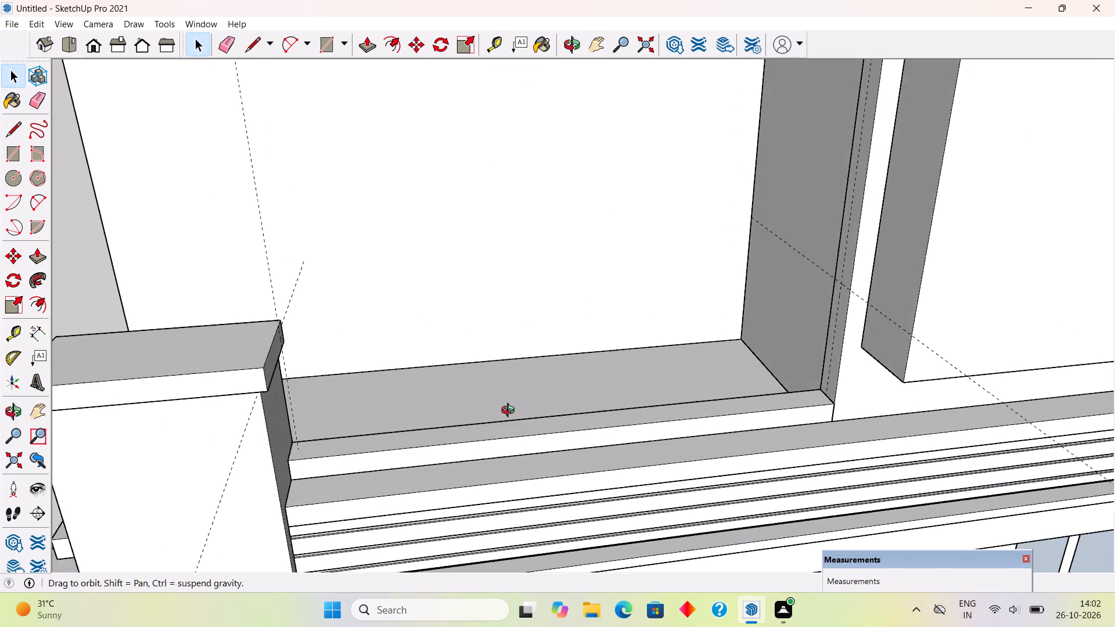
middle_click_drag(510, 412, 440, 397)
scroll(179, 317, "up", 3)
middle_click_drag(334, 364, 345, 372)
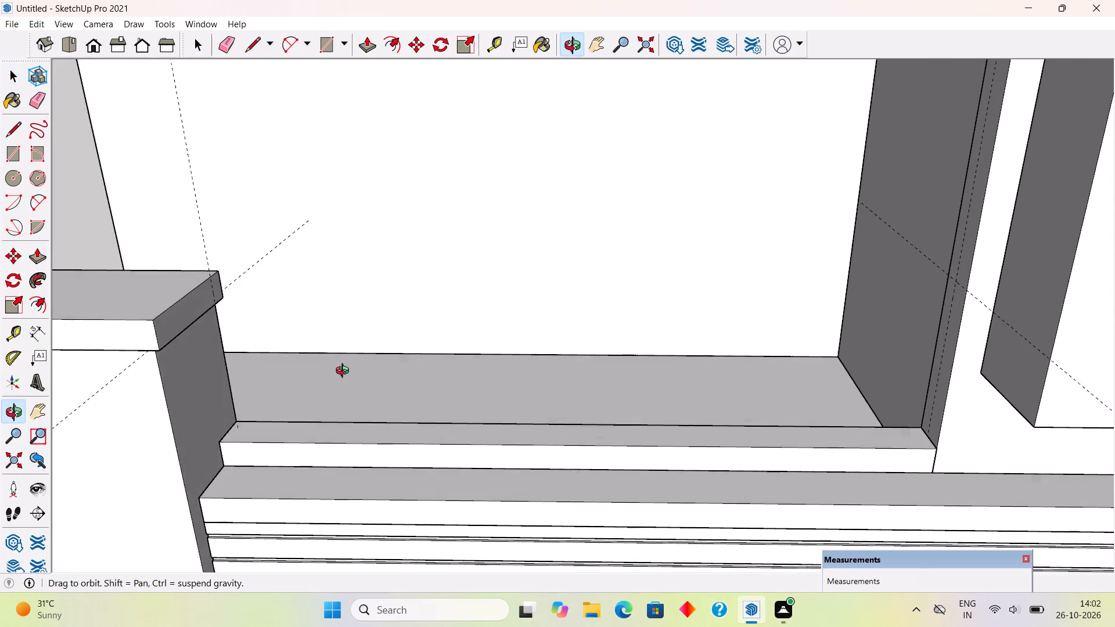
middle_click_drag(345, 372, 364, 391)
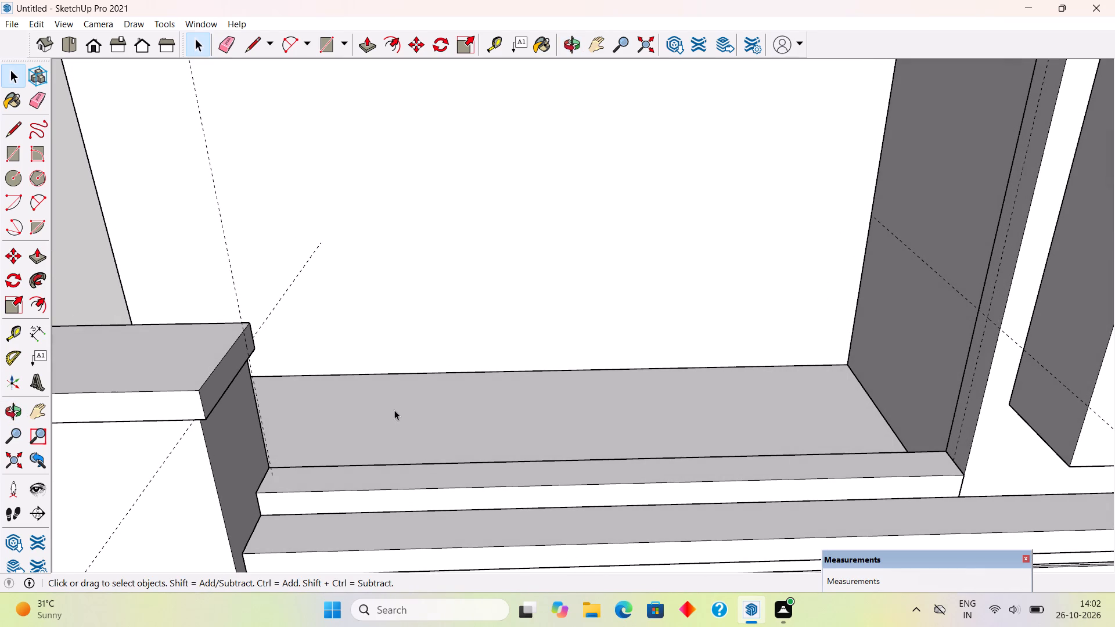
key("t")
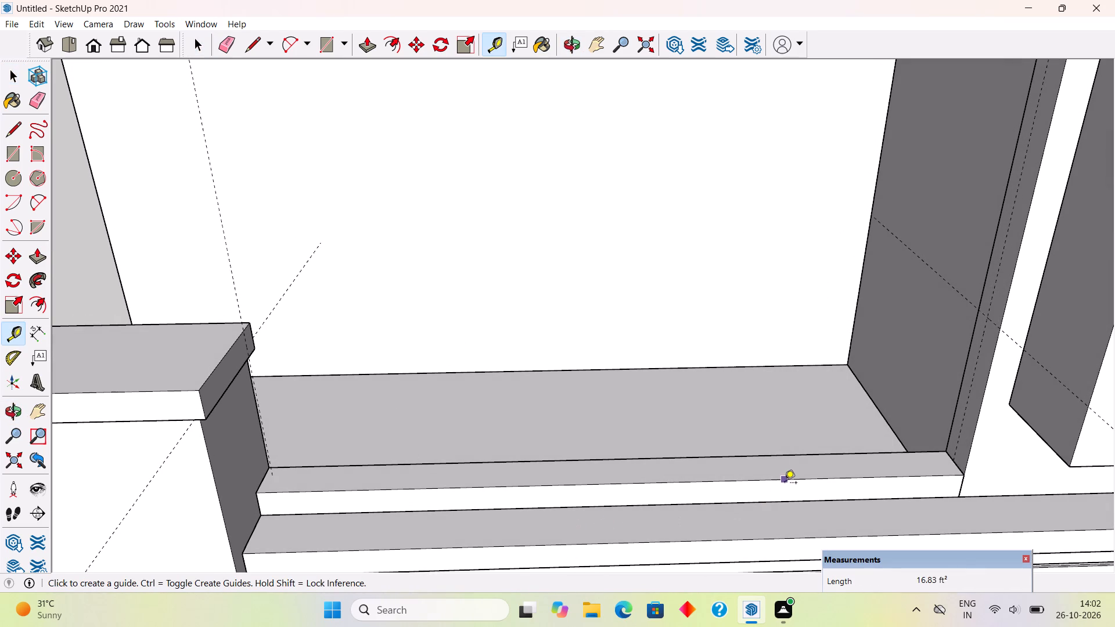
left_click(785, 484)
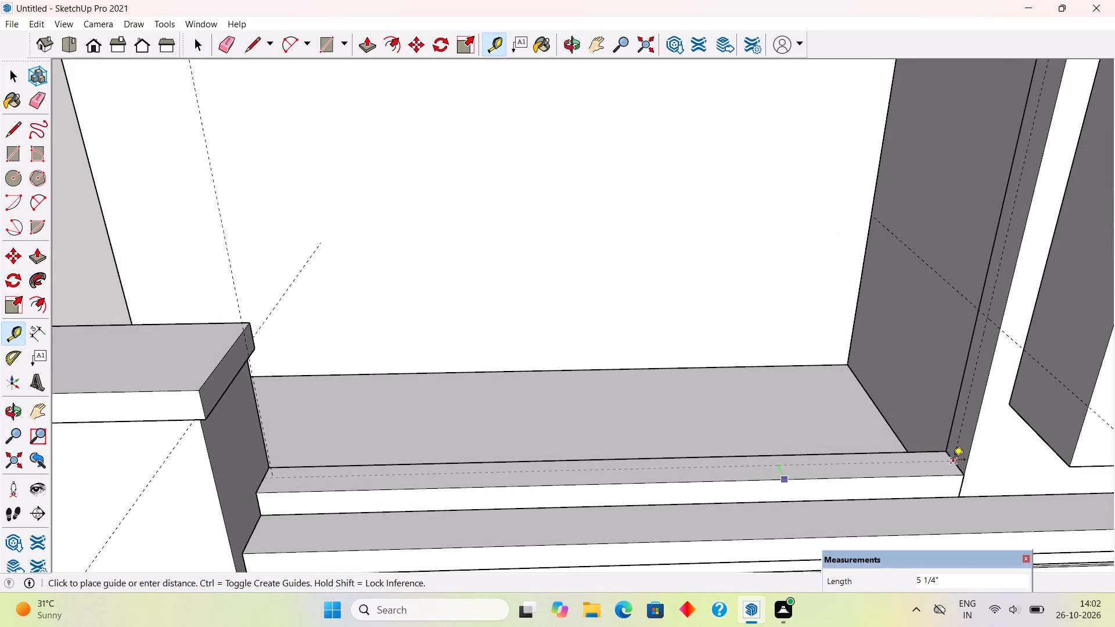
left_click(955, 460)
Place a vertical guide on the capped block's side face about 3 3/4" from its rear edge, meeting the curb guide.
scroll(164, 507, "up", 2)
scroll(435, 505, "up", 3)
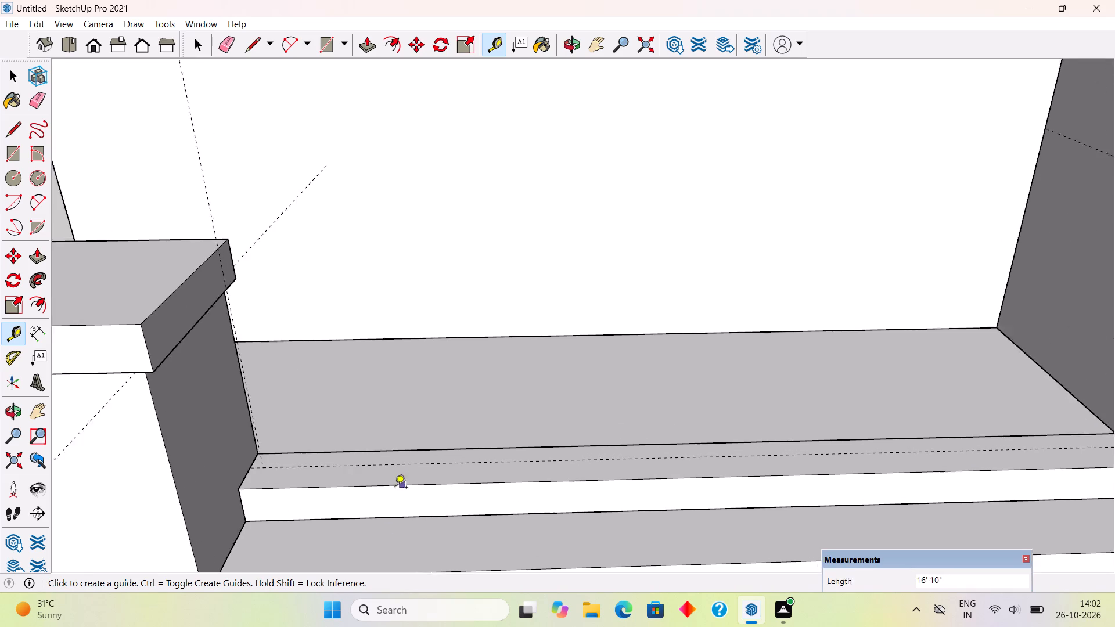
scroll(183, 464, "up", 12)
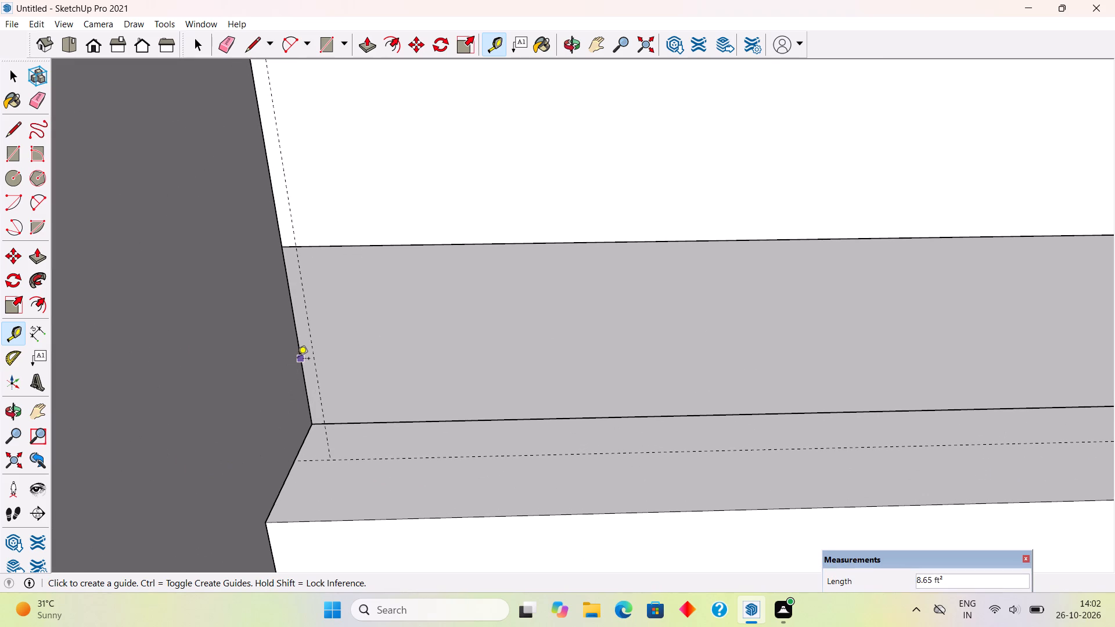
left_click(297, 359)
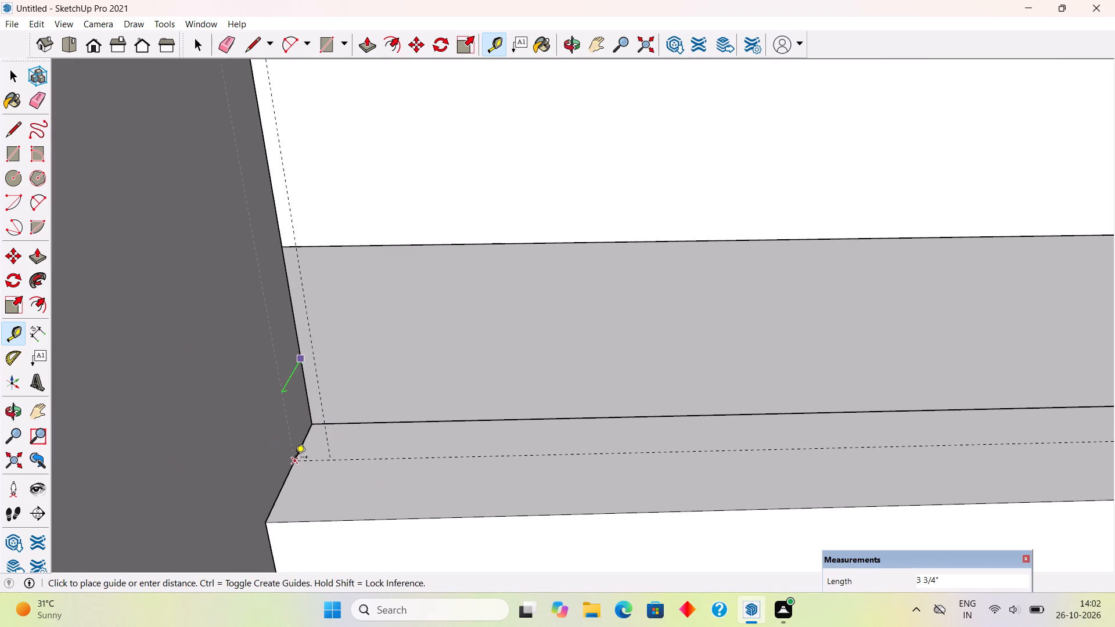
left_click(295, 458)
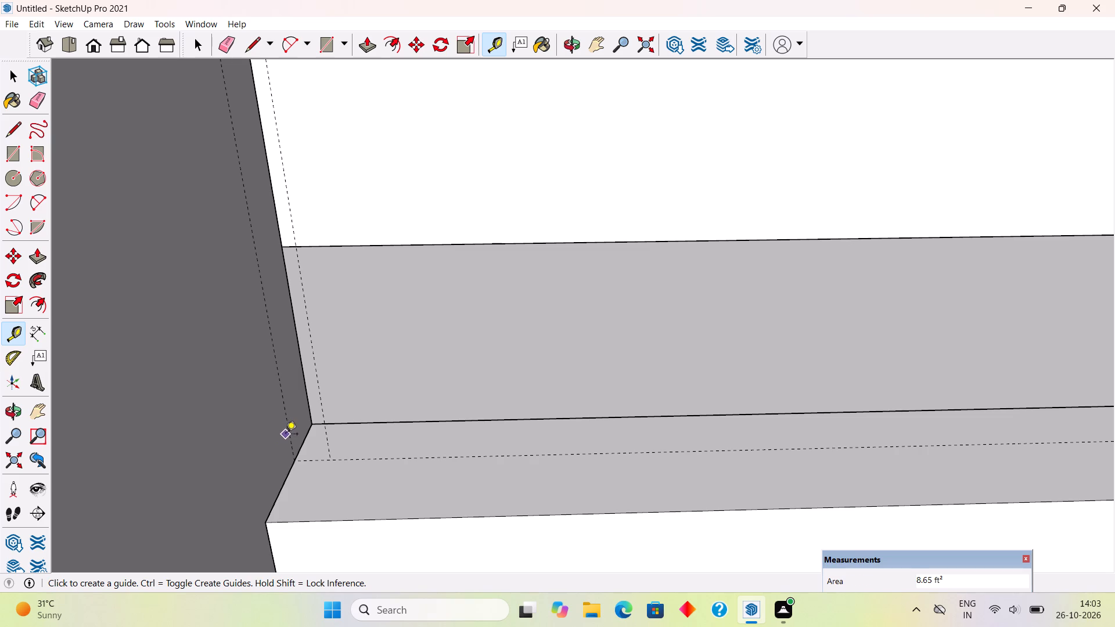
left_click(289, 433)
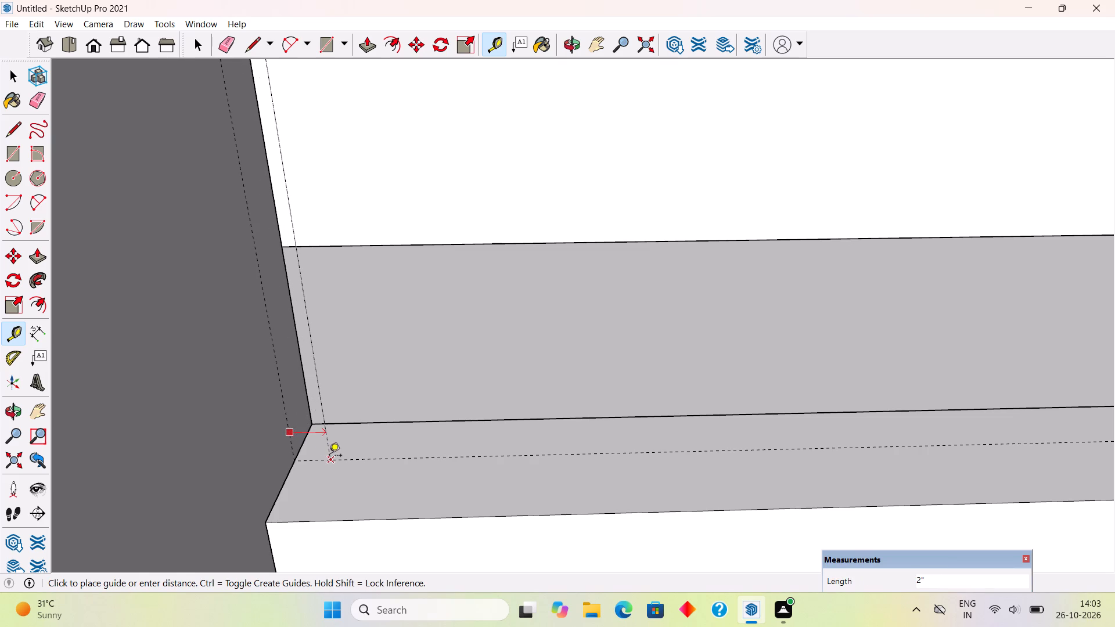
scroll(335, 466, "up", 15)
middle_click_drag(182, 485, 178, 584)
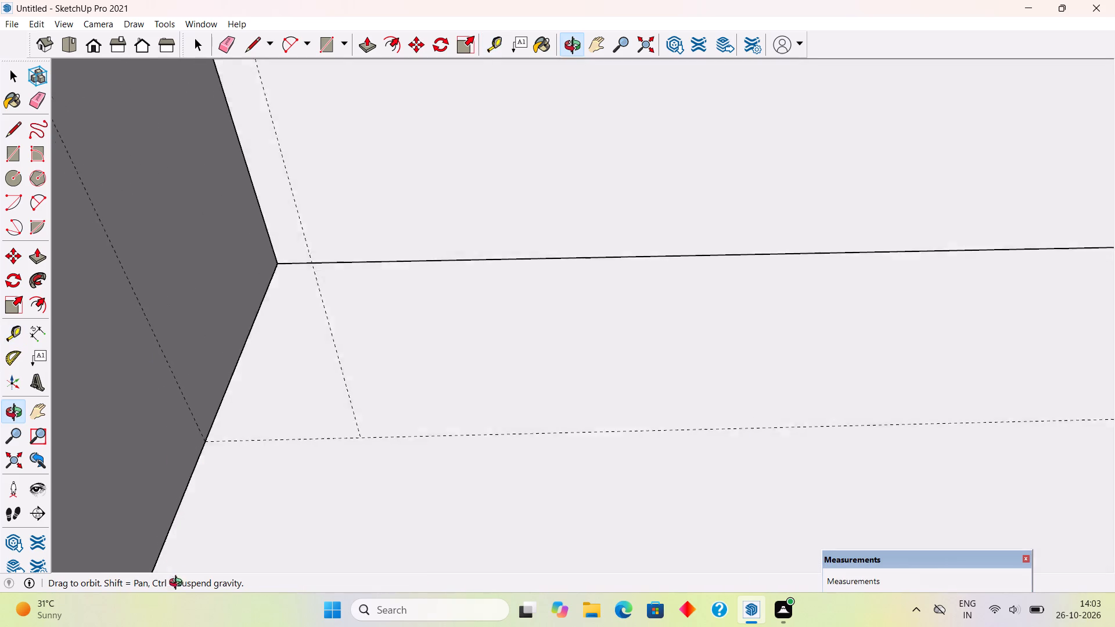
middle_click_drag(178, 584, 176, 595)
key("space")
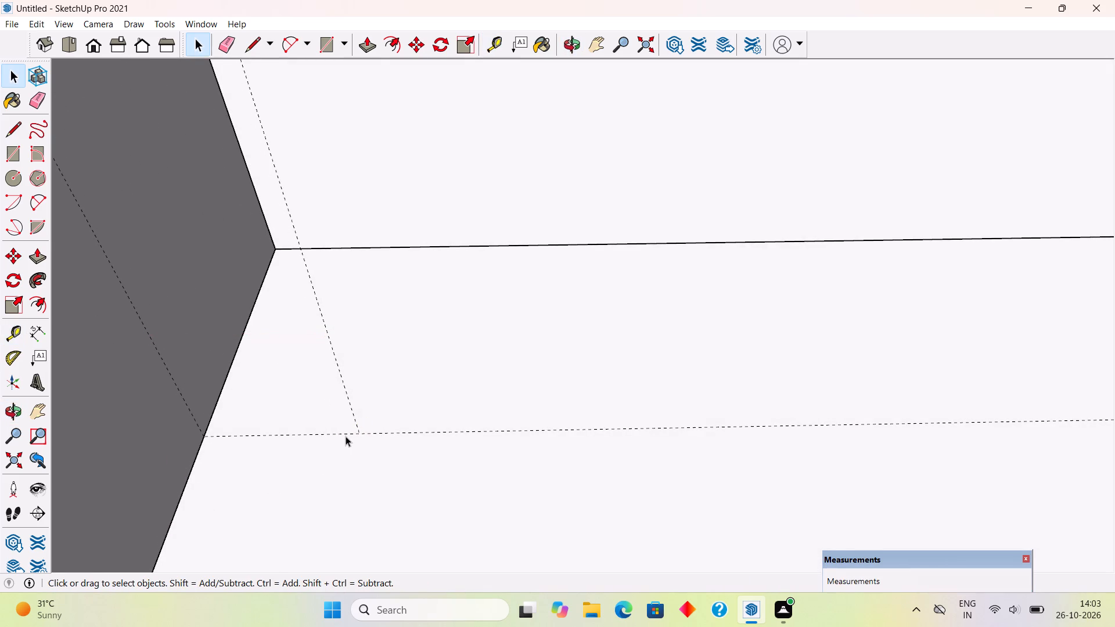
Draw an upright rectangle about 12' 8" by 3' 1/2" from the guide intersection near the block to the guide crossing on the side wall.
scroll(346, 436, "down", 4)
key("r")
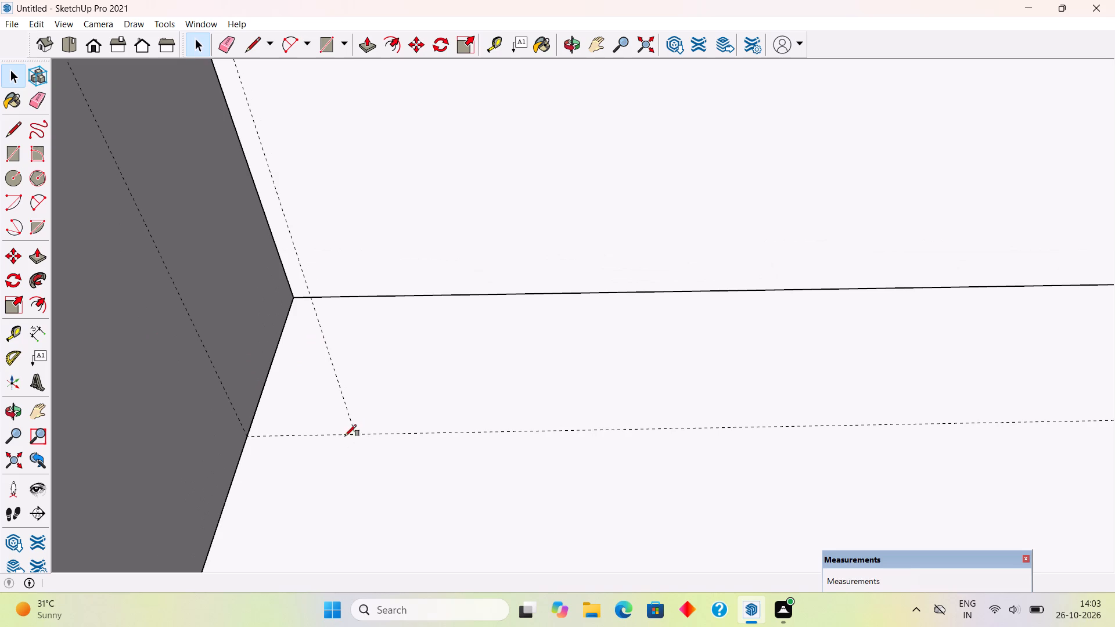
left_click(357, 433)
scroll(357, 438, "down", 4)
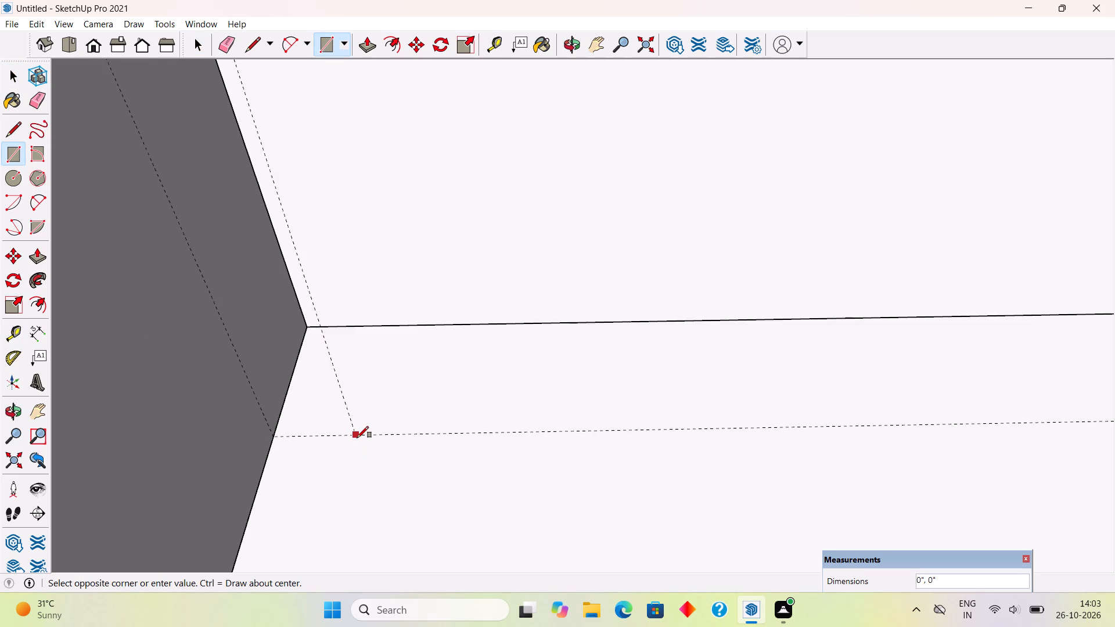
scroll(357, 440, "down", 12)
scroll(266, 401, "down", 14)
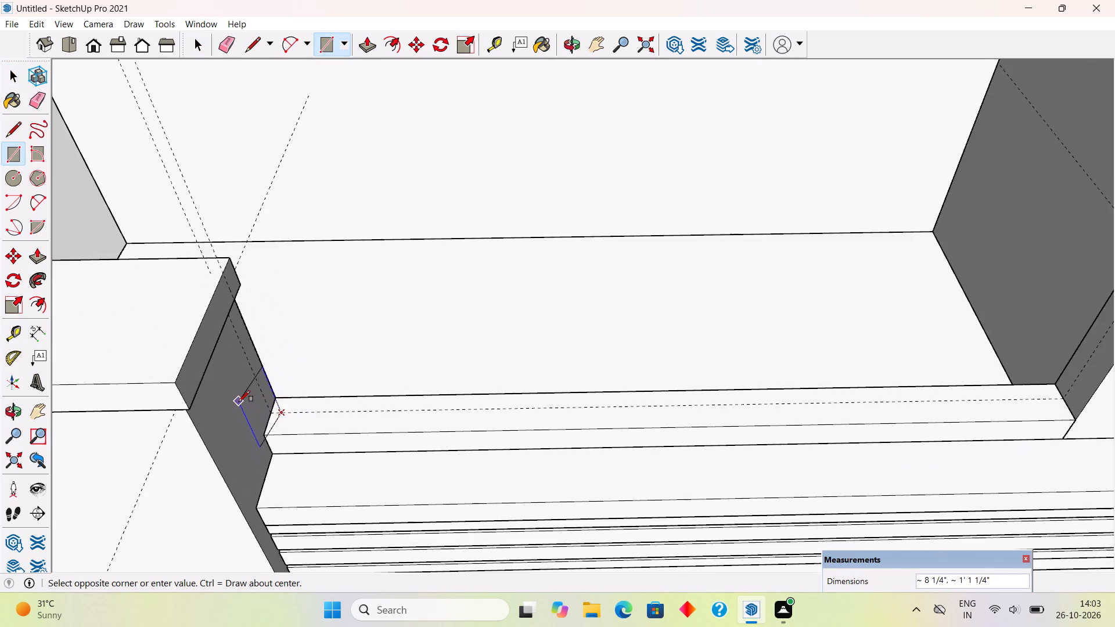
scroll(239, 402, "down", 2)
scroll(987, 313, "up", 5)
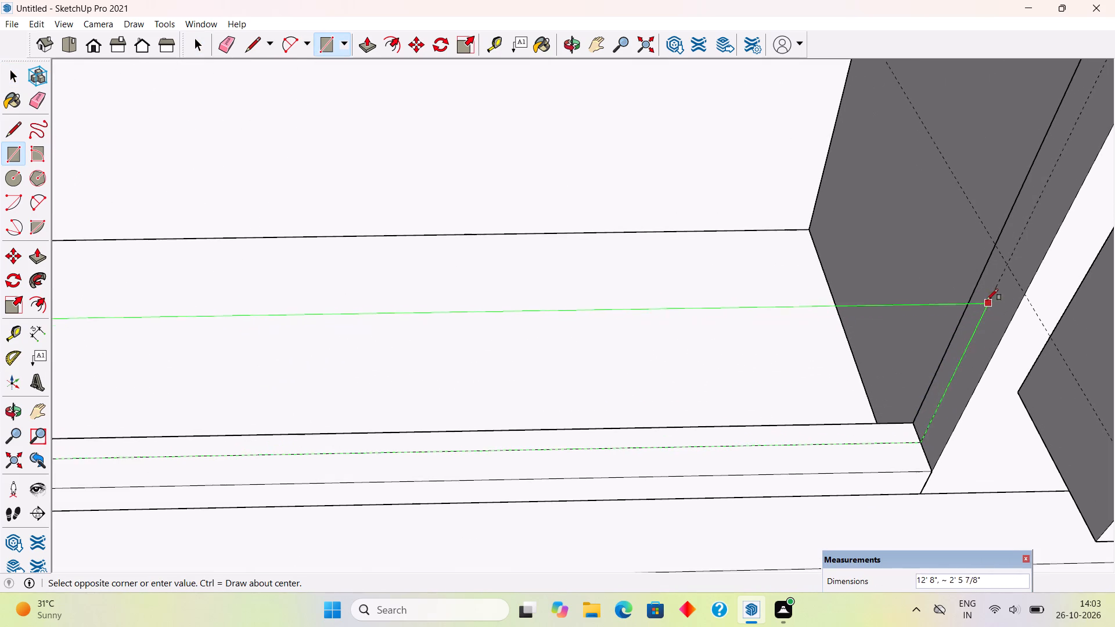
left_click(1011, 262)
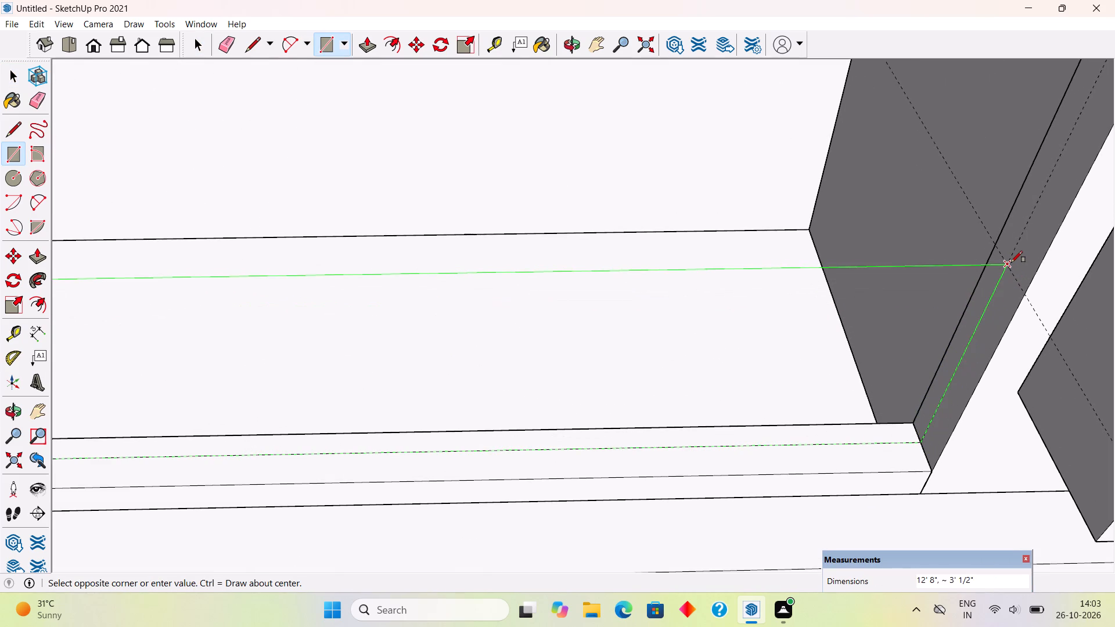
key("space")
Make the new railing rectangle's face and edges a group and deselect it.
scroll(864, 302, "down", 8)
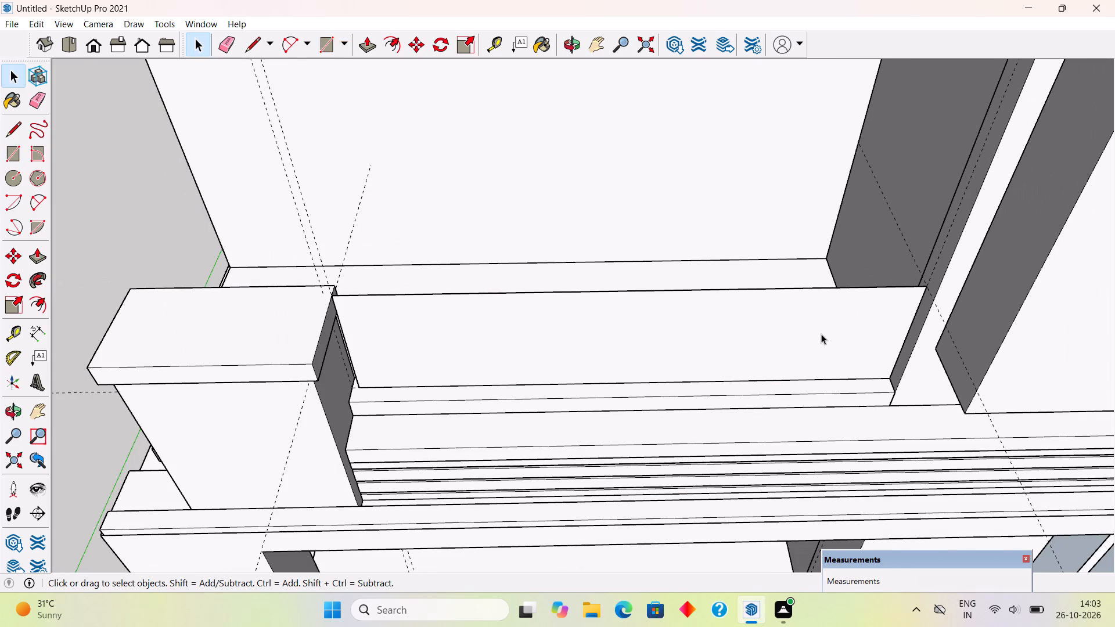
scroll(821, 334, "down", 4)
triple_click(821, 334)
right_click(821, 334)
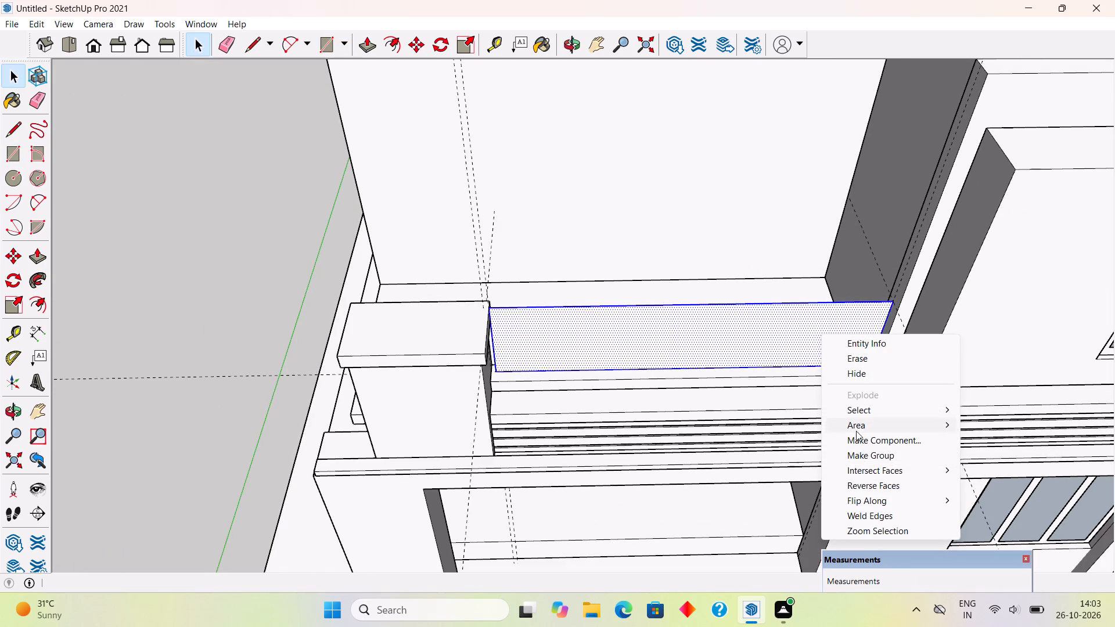
left_click(866, 452)
scroll(787, 425, "down", 4)
left_click(267, 260)
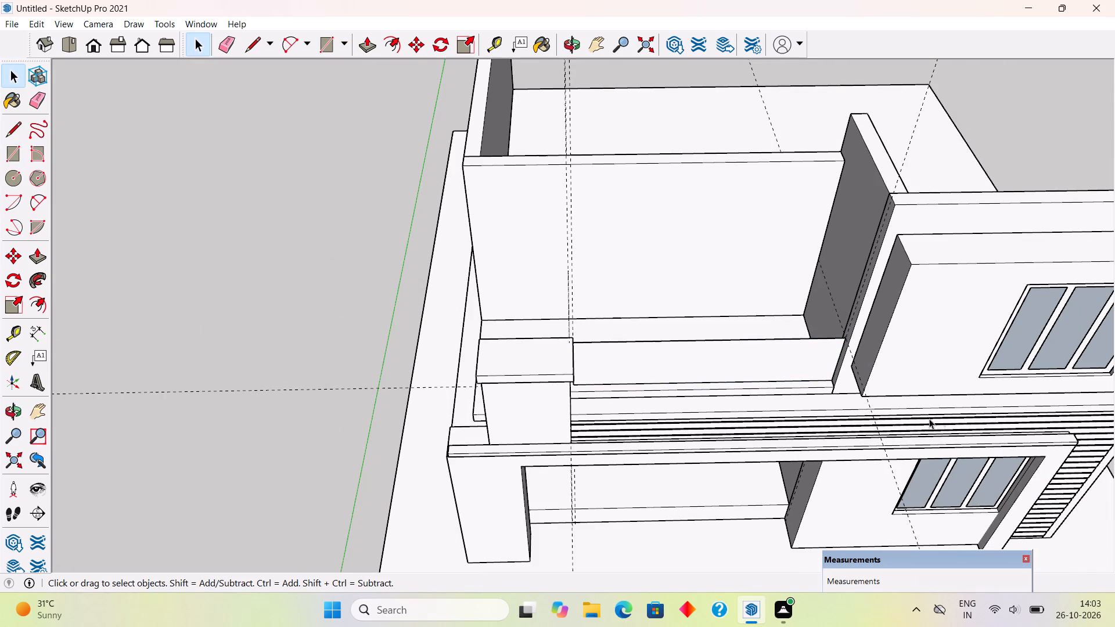
Examine how the railing panel's end meets the capped block and its cap from the front and close up.
middle_click_drag(911, 356, 880, 224)
scroll(798, 238, "up", 4)
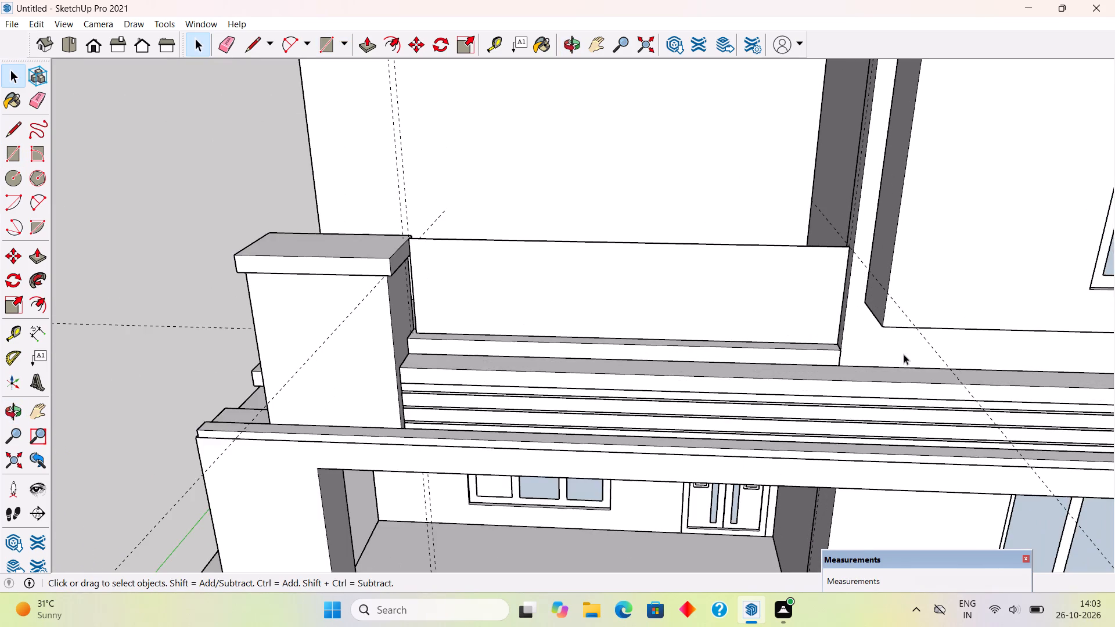
middle_click_drag(907, 349, 949, 305)
scroll(478, 228, "up", 4)
scroll(436, 196, "up", 4)
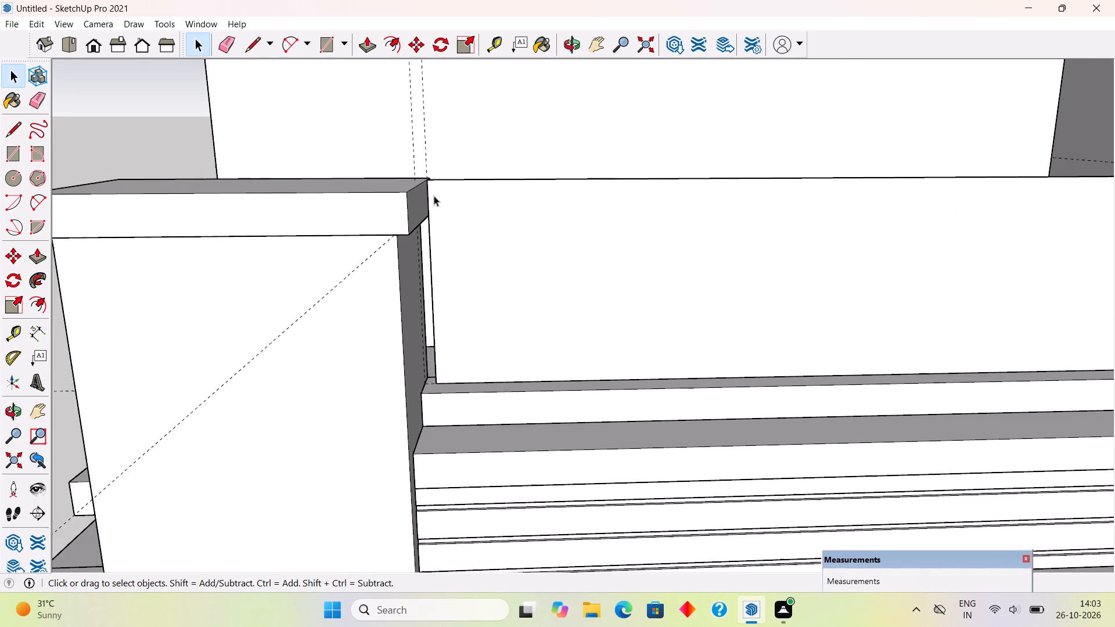
scroll(434, 196, "up", 4)
middle_click_drag(413, 199, 397, 153)
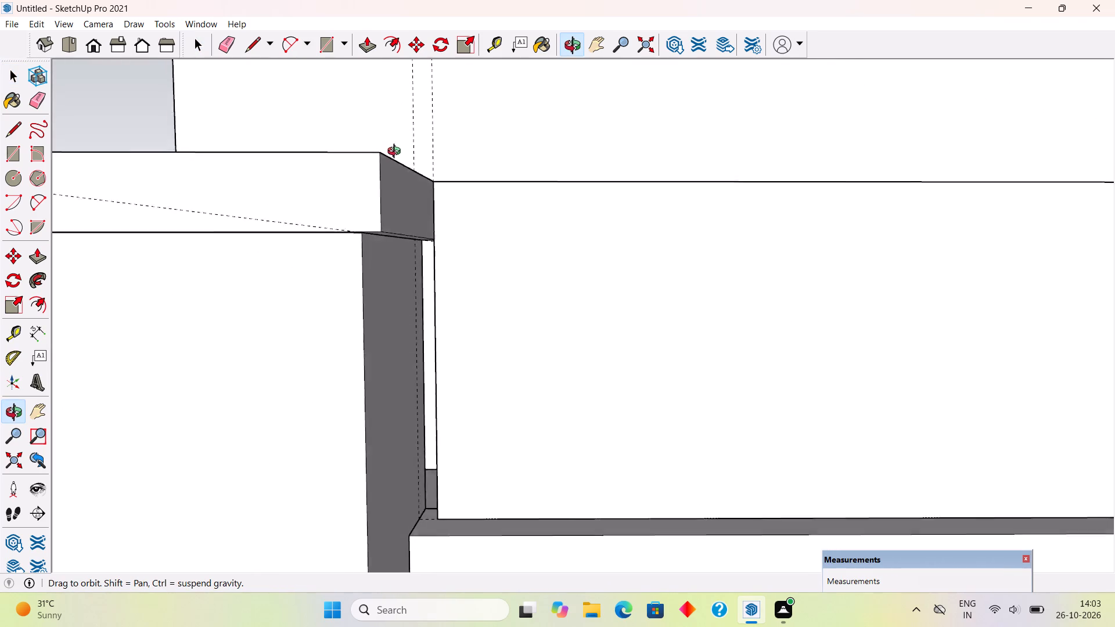
middle_click_drag(397, 153, 456, 183)
Scale the railing panel group's height down from its top edge to about 0.94, keeping its bottom on the curb.
left_click(797, 296)
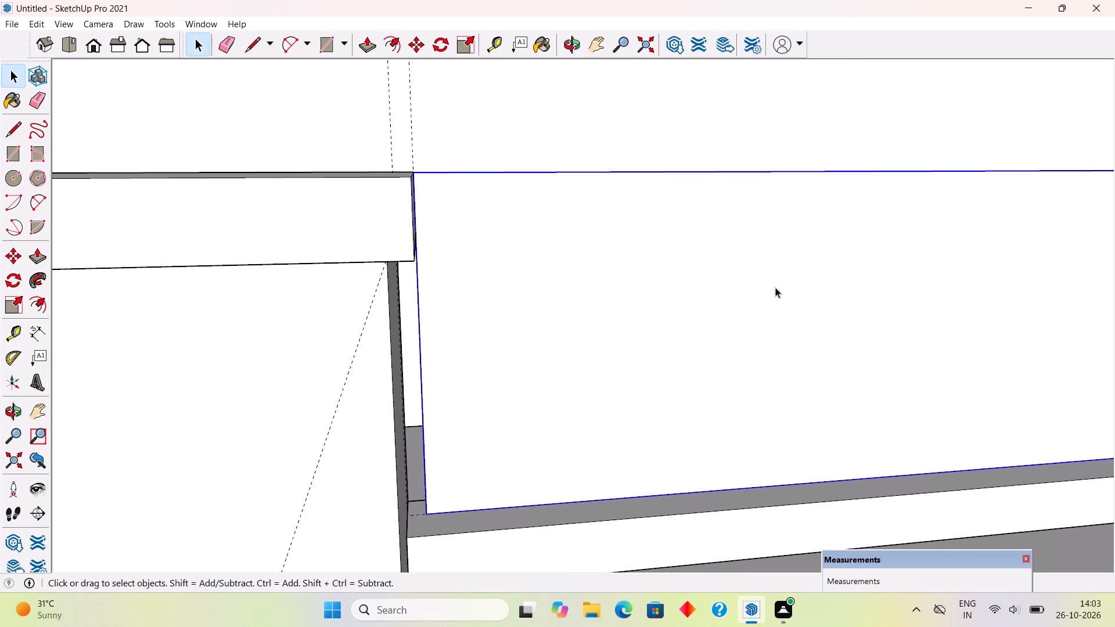
middle_click_drag(754, 291, 648, 298)
scroll(632, 293, "down", 5)
scroll(552, 274, "down", 10)
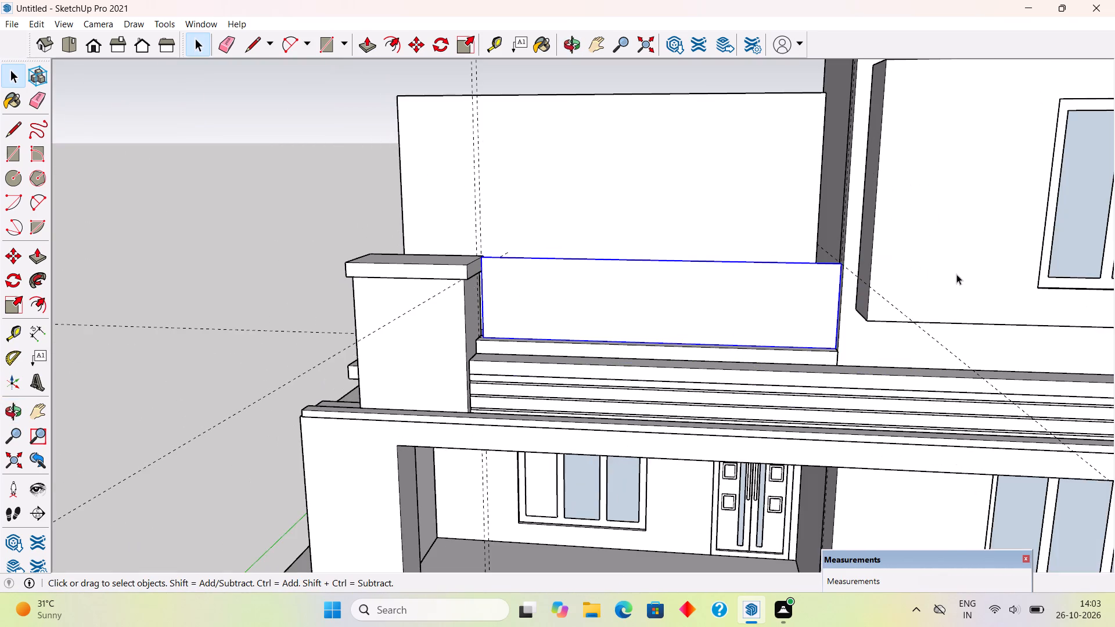
scroll(951, 268, "up", 5)
middle_click_drag(841, 329, 918, 331)
scroll(861, 271, "up", 4)
scroll(861, 271, "down", 1)
key("s")
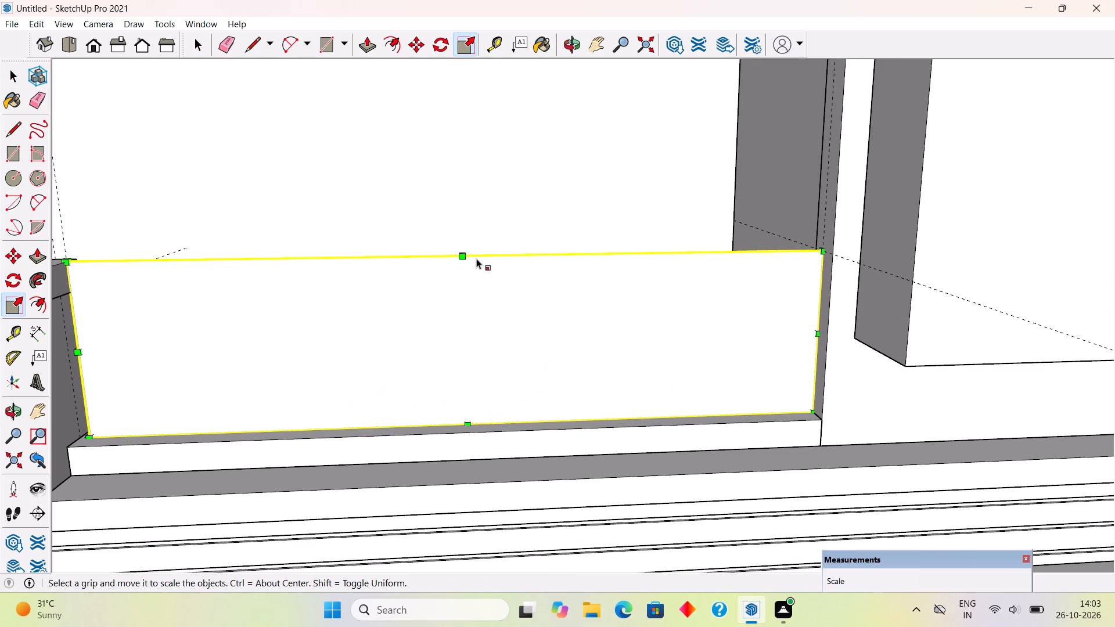
left_click(460, 257)
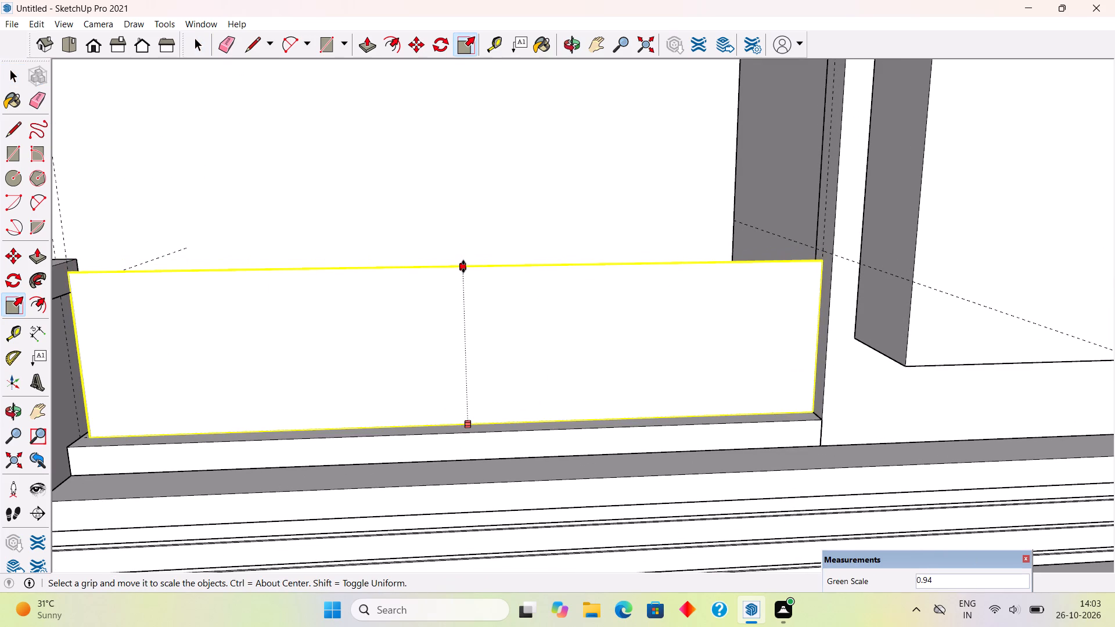
left_click(463, 266)
Deselect the scaled railing panel and delete all guides from the model.
key("space")
scroll(695, 315, "down", 4)
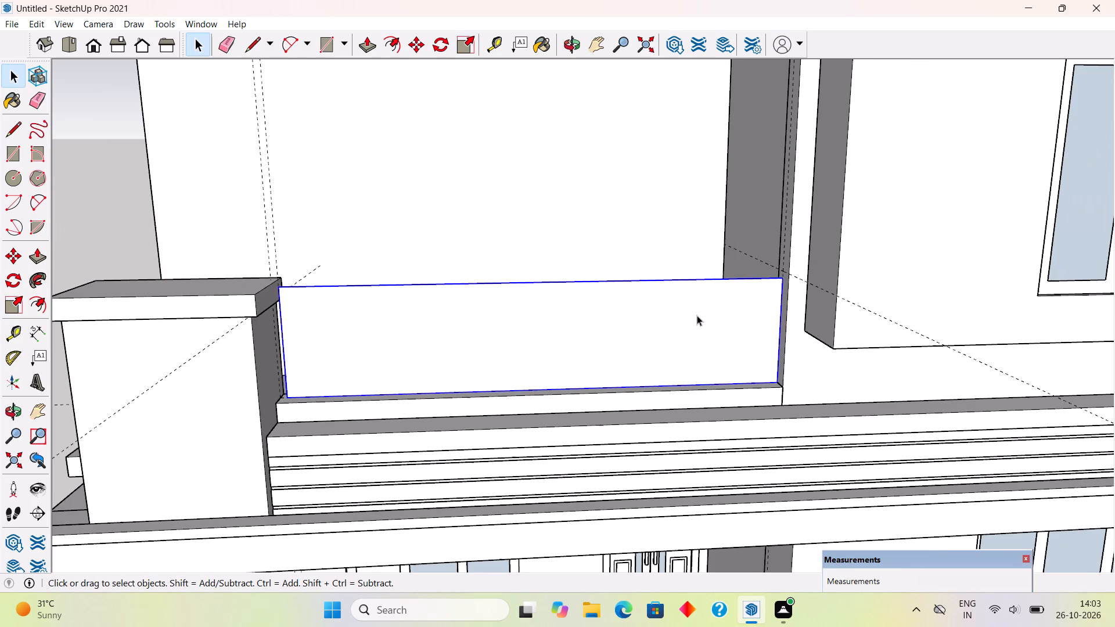
key("space")
scroll(697, 315, "down", 3)
left_click(247, 280)
middle_click_drag(584, 315, 584, 304)
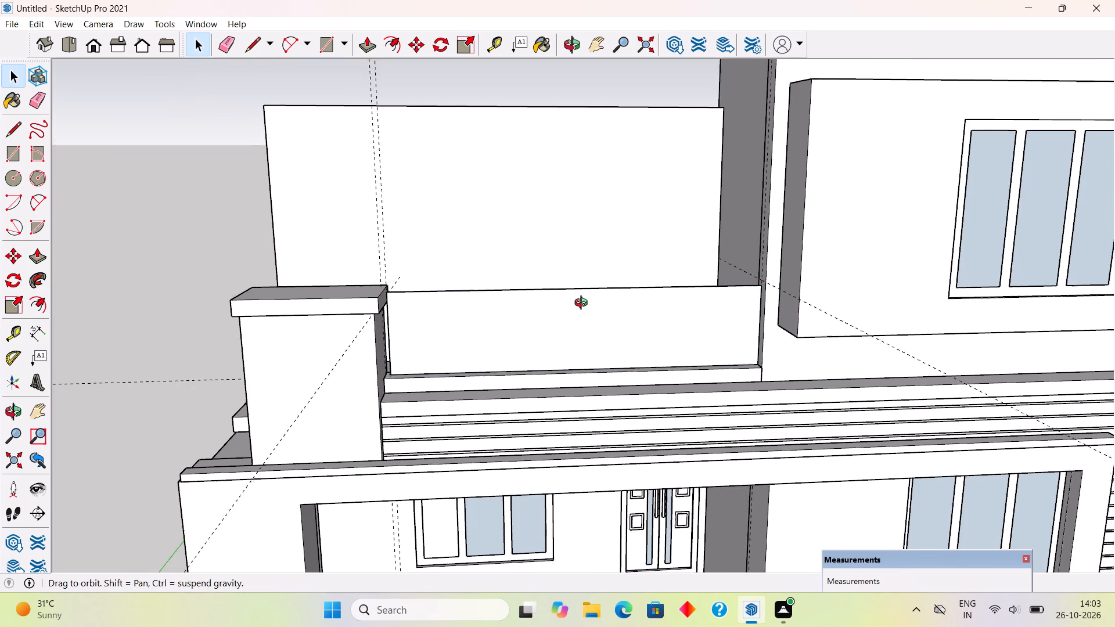
middle_click_drag(584, 304, 607, 413)
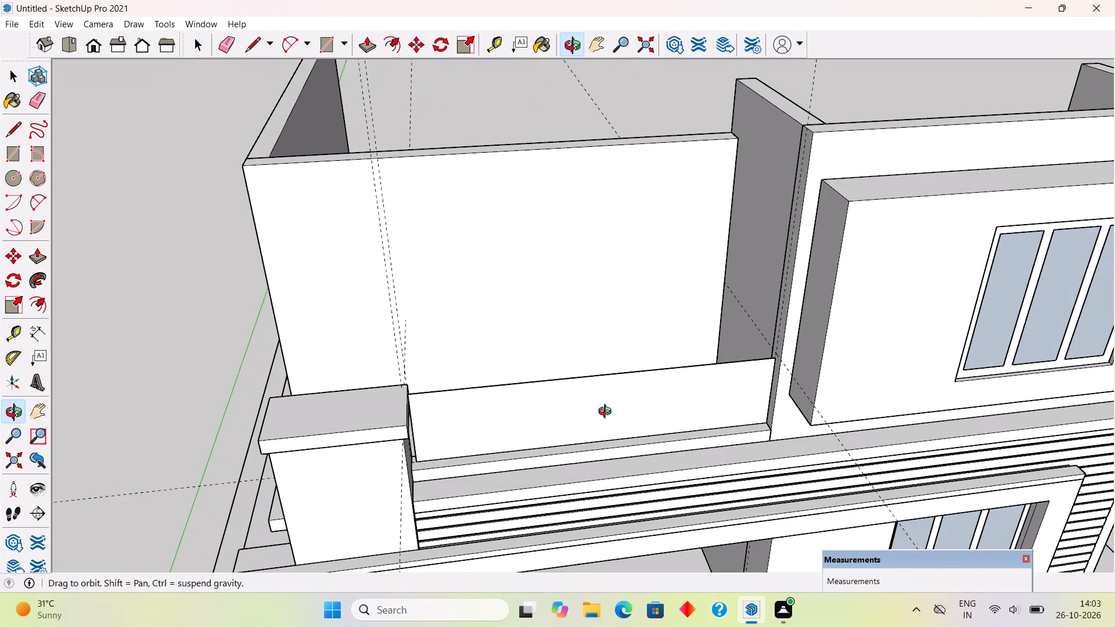
middle_click_drag(607, 413, 610, 454)
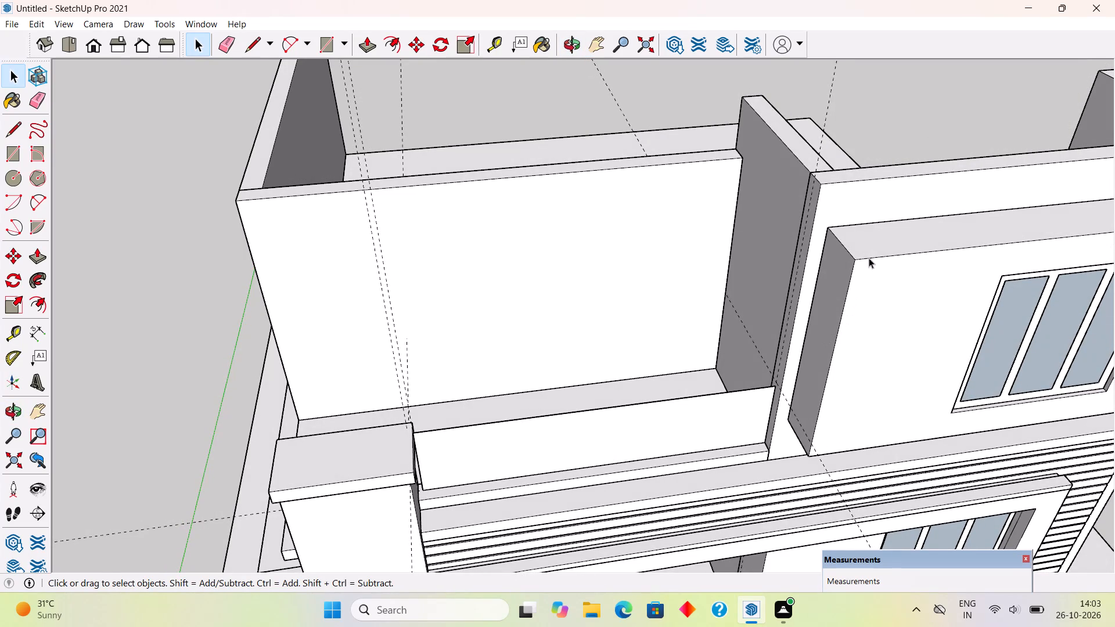
left_click(35, 25)
left_click(84, 160)
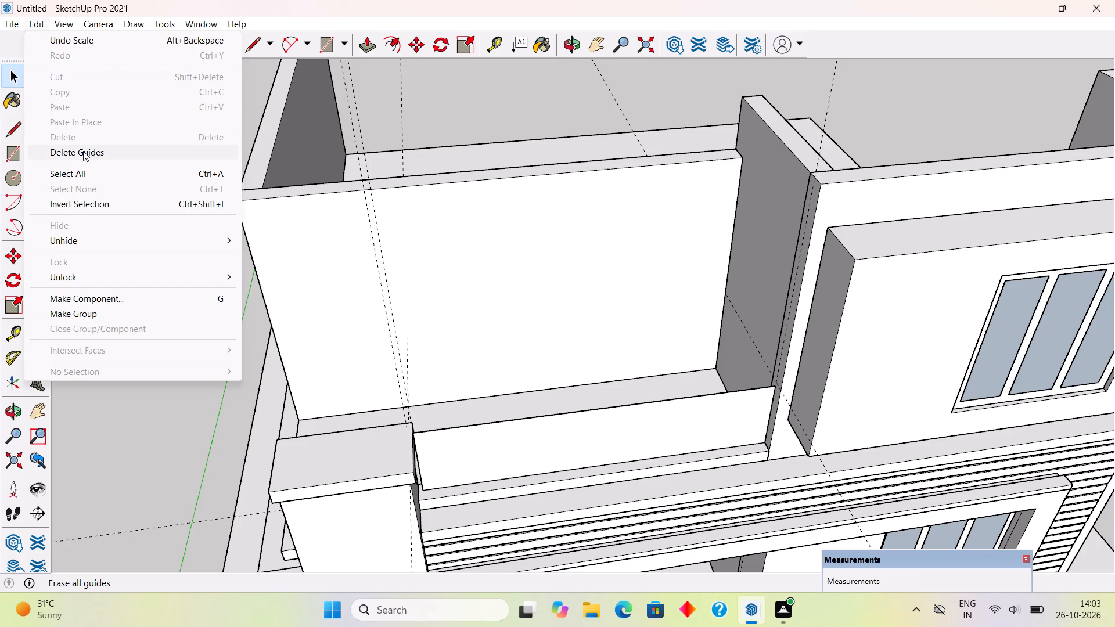
left_click(83, 150)
Unhide all hidden geometry in the model.
left_click(42, 23)
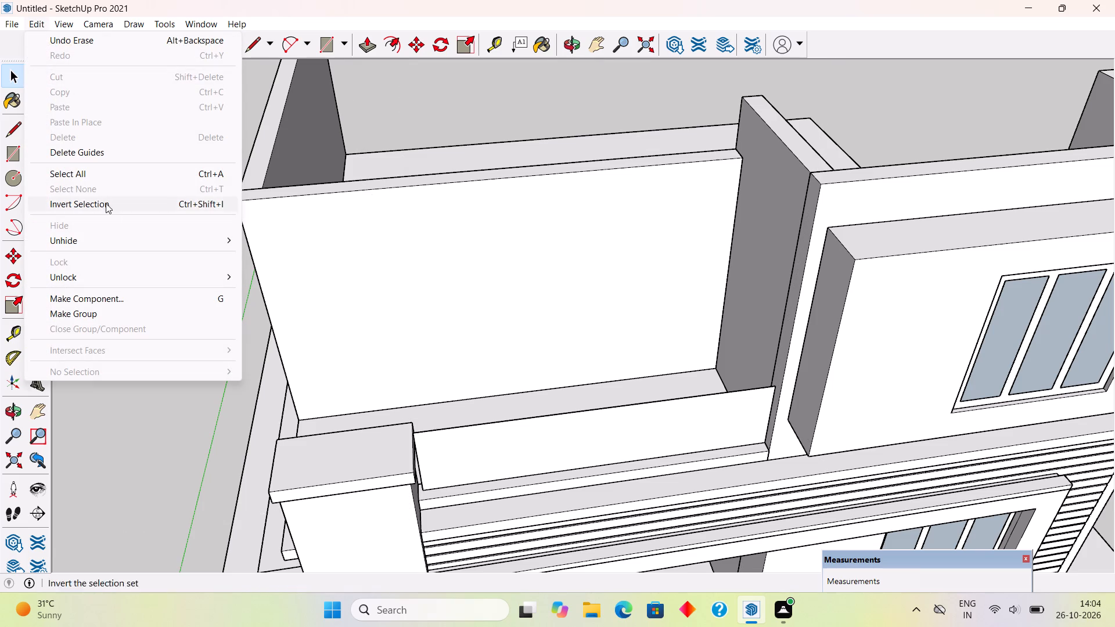
left_click(121, 247)
left_click(292, 265)
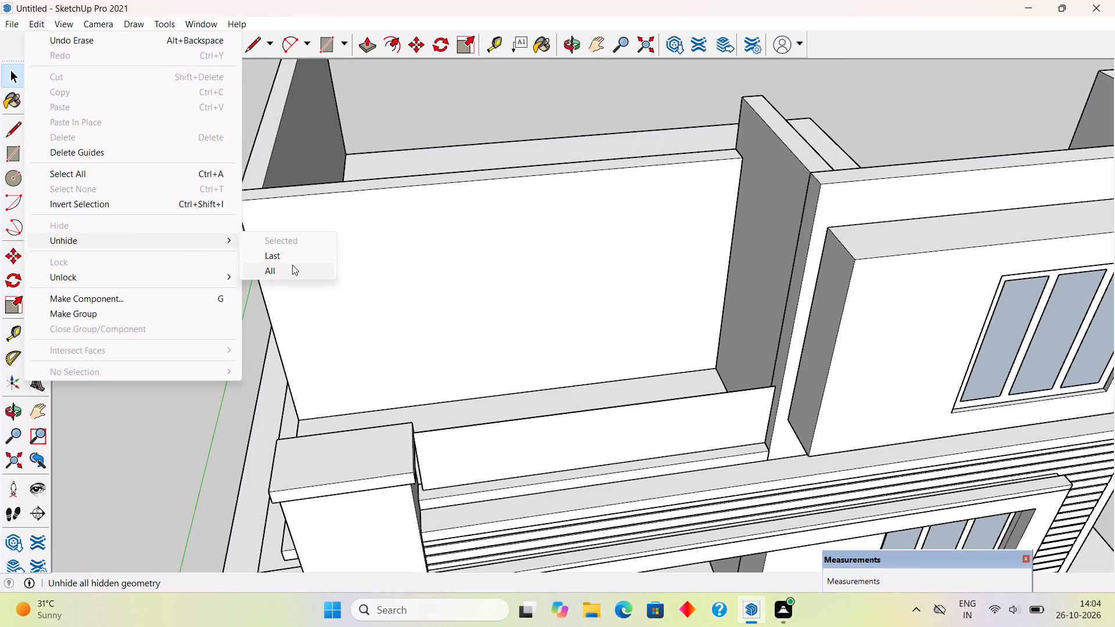
Examine the balcony railing with its handrail, the capped block and the upper walls from the front, side and above.
middle_click_drag(438, 340, 473, 180)
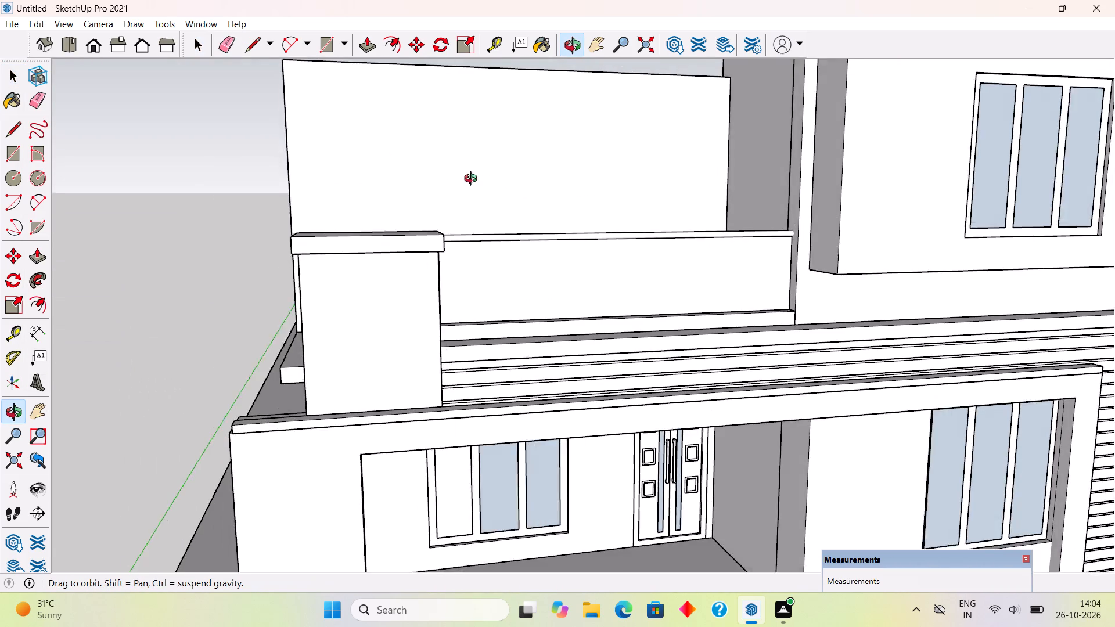
middle_click_drag(473, 180, 623, 323)
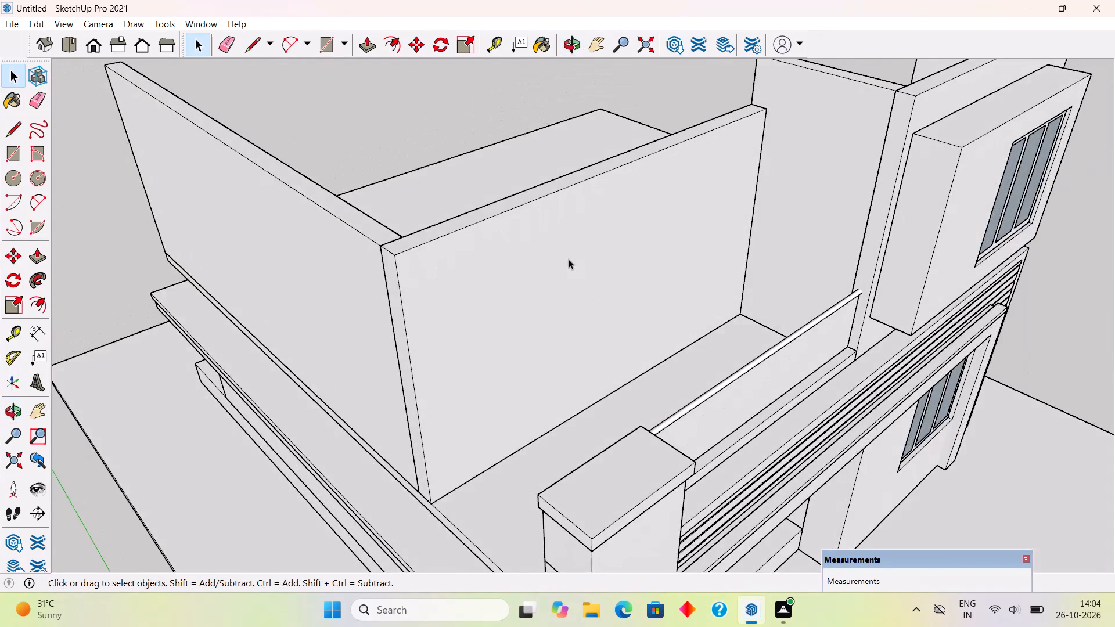
scroll(509, 214, "down", 8)
middle_click_drag(805, 341, 708, 150)
scroll(704, 146, "up", 1)
scroll(706, 218, "up", 2)
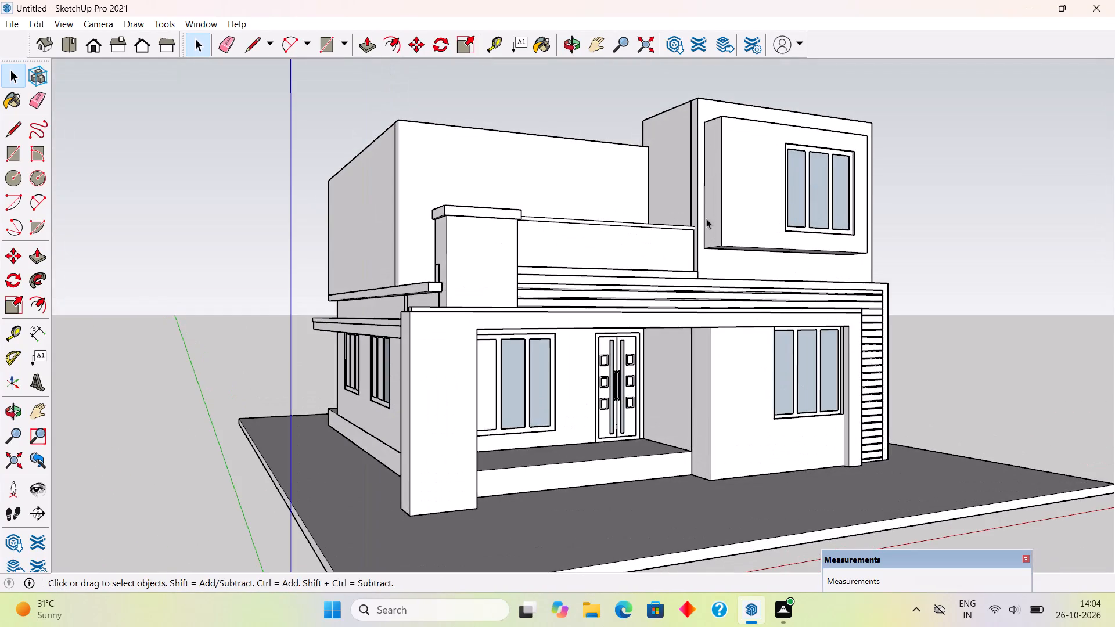
scroll(706, 218, "up", 3)
middle_click_drag(689, 221, 560, 260)
scroll(560, 253, "down", 6)
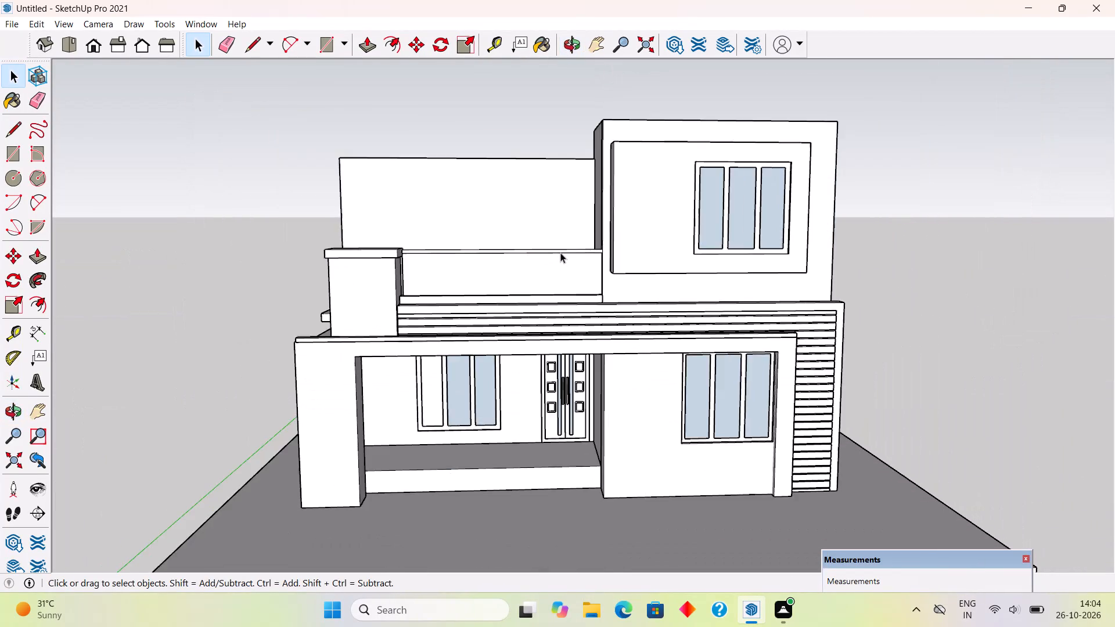
scroll(562, 252, "down", 4)
middle_click_drag(566, 261, 612, 283)
middle_click_drag(501, 282, 545, 296)
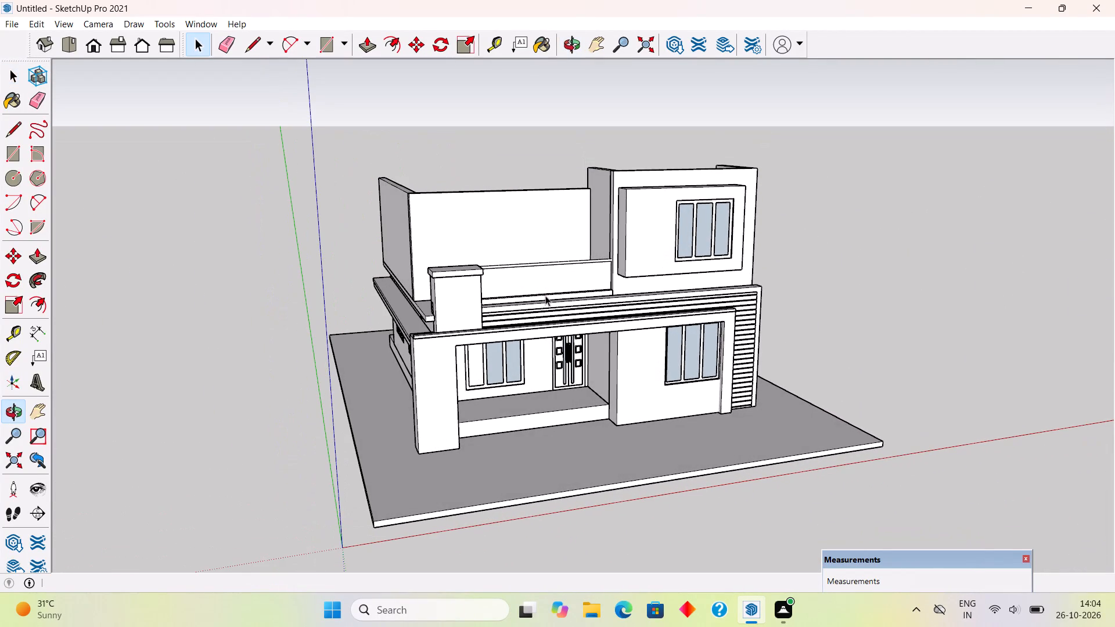
middle_click_drag(540, 283, 492, 223)
middle_click_drag(711, 138, 761, 191)
scroll(413, 215, "up", 4)
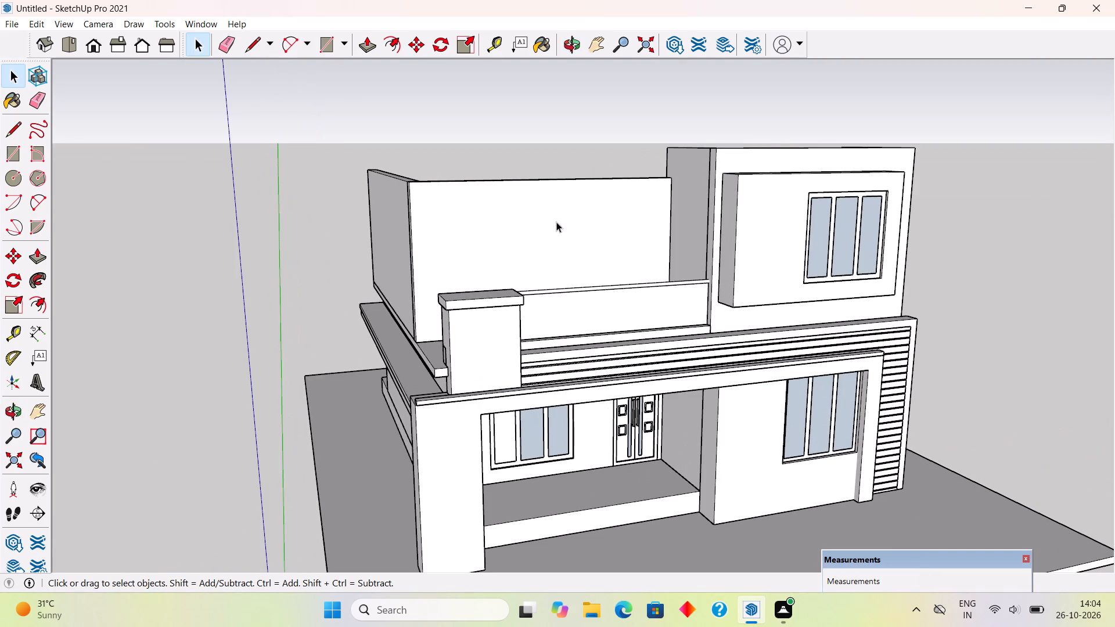
middle_click_drag(561, 215, 571, 187)
scroll(567, 217, "up", 1)
middle_click(635, 254)
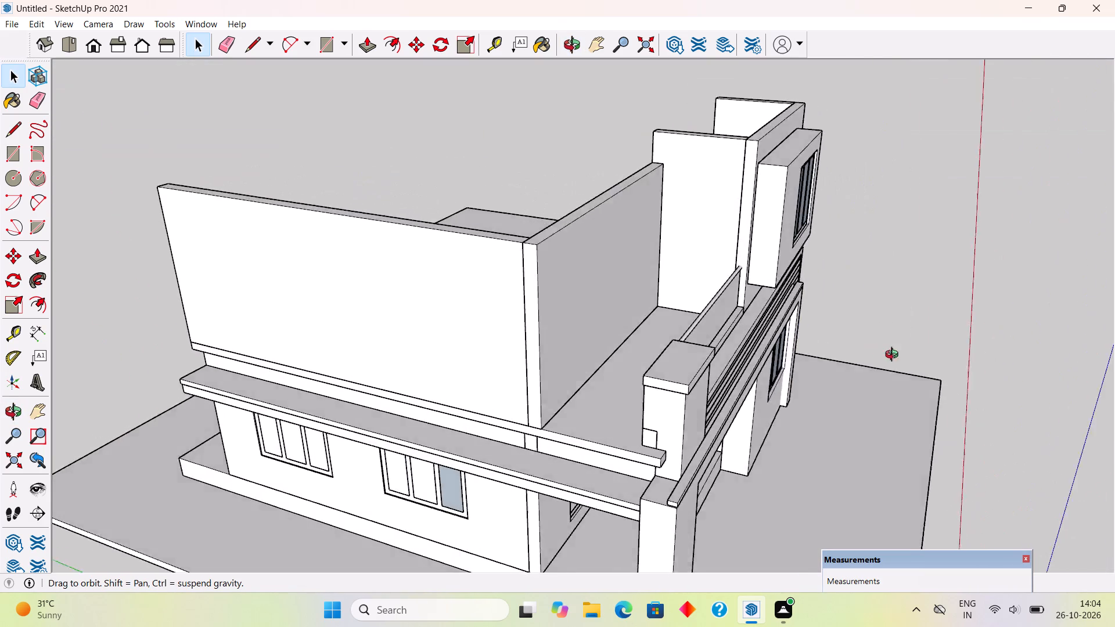
scroll(632, 253, "up", 1)
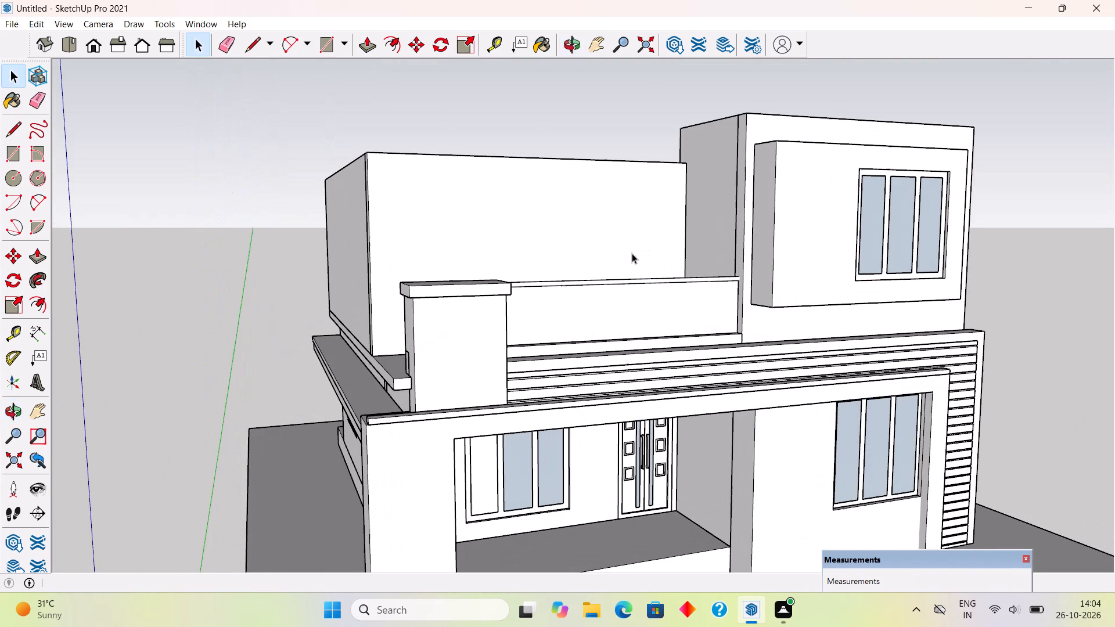
middle_click(577, 294)
scroll(577, 294, "down", 2)
middle_click_drag(477, 280, 473, 288)
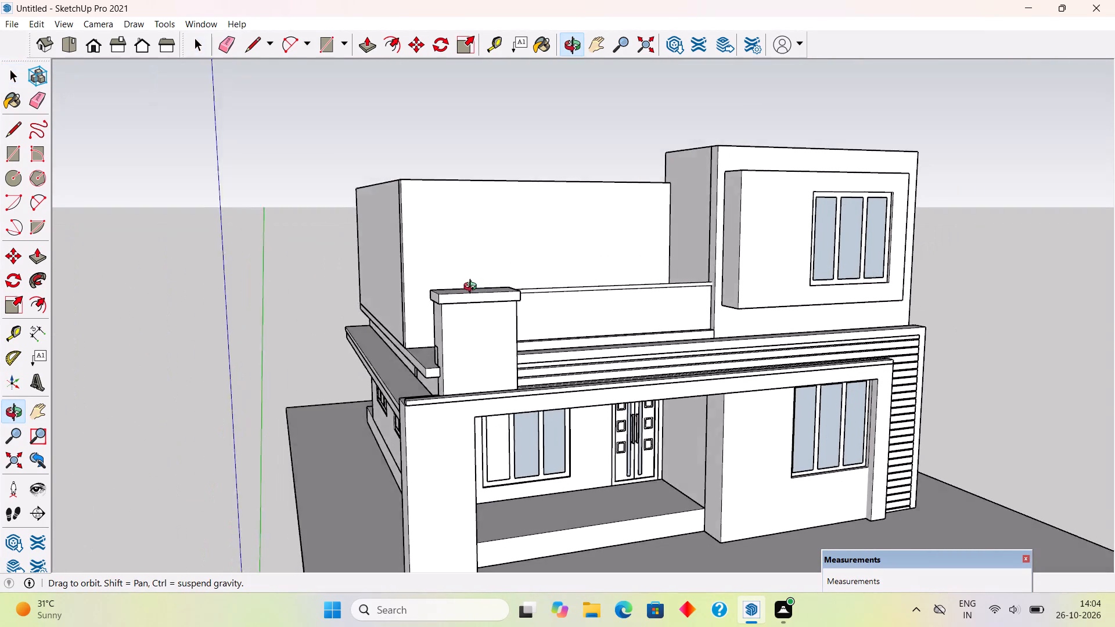
middle_click_drag(473, 288, 404, 279)
scroll(404, 279, "up", 2)
middle_click_drag(401, 263, 401, 245)
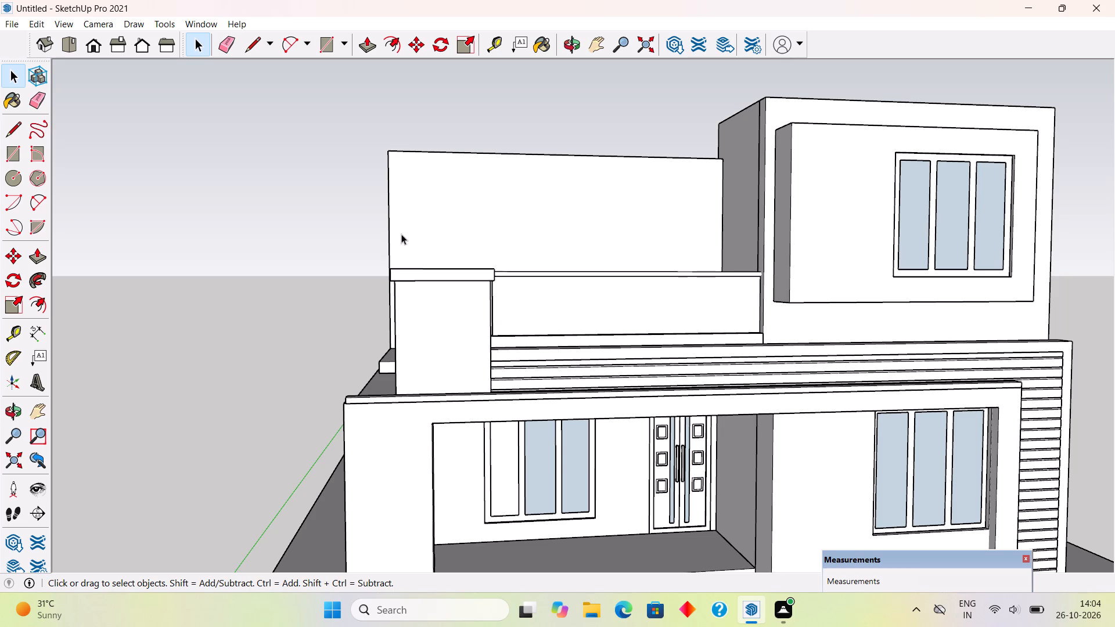
Push the exposed end face of the wall behind the balcony inward by 9" at the corner with the long side wall.
middle_click_drag(461, 341, 703, 444)
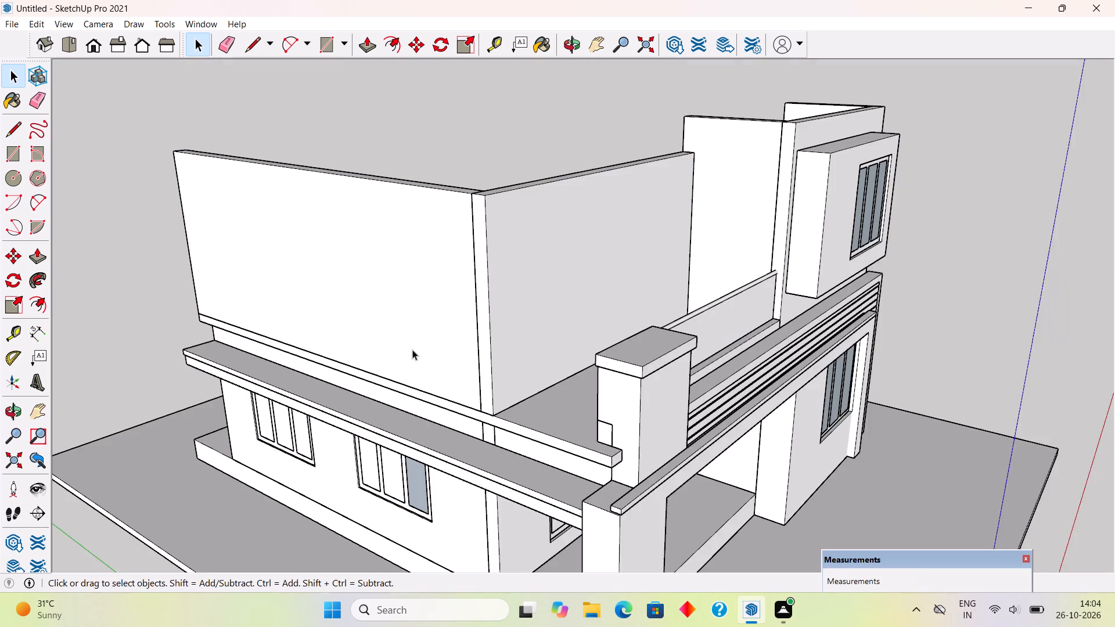
middle_click_drag(433, 364, 570, 401)
scroll(607, 402, "up", 4)
double_click(609, 392)
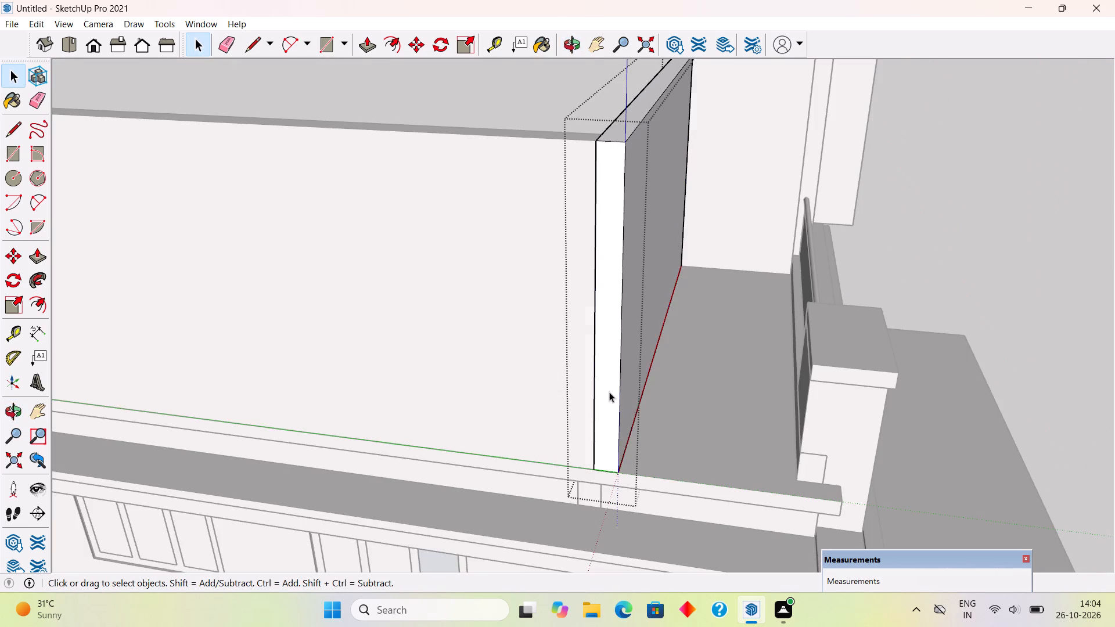
left_click(609, 392)
key("p")
left_click(609, 392)
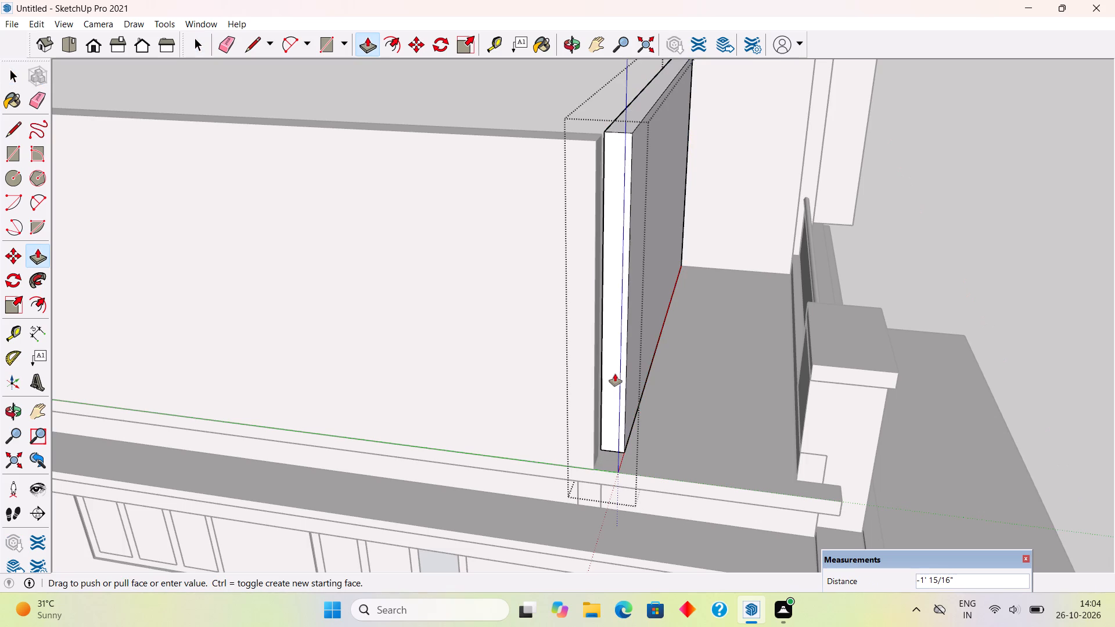
key("9")
key("shift+quotedbl")
key("Return")
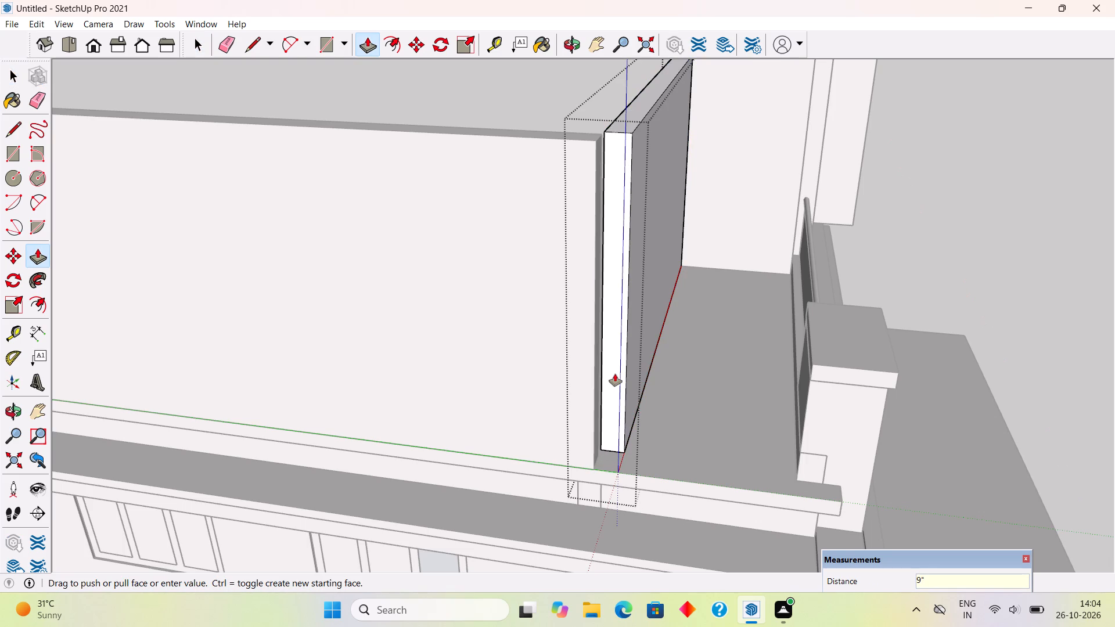
key("space")
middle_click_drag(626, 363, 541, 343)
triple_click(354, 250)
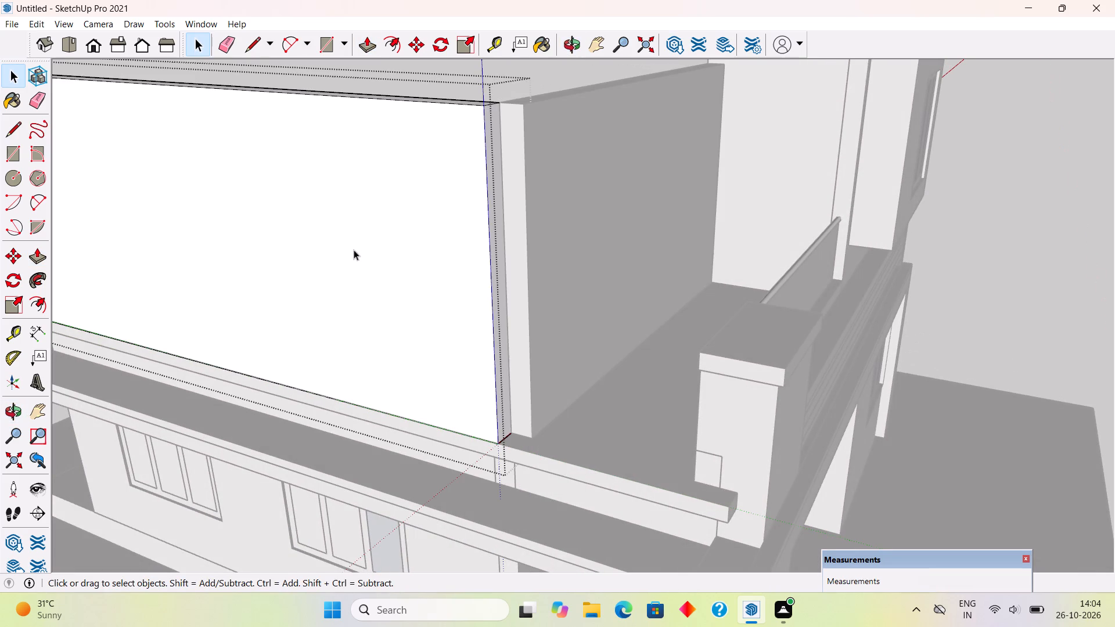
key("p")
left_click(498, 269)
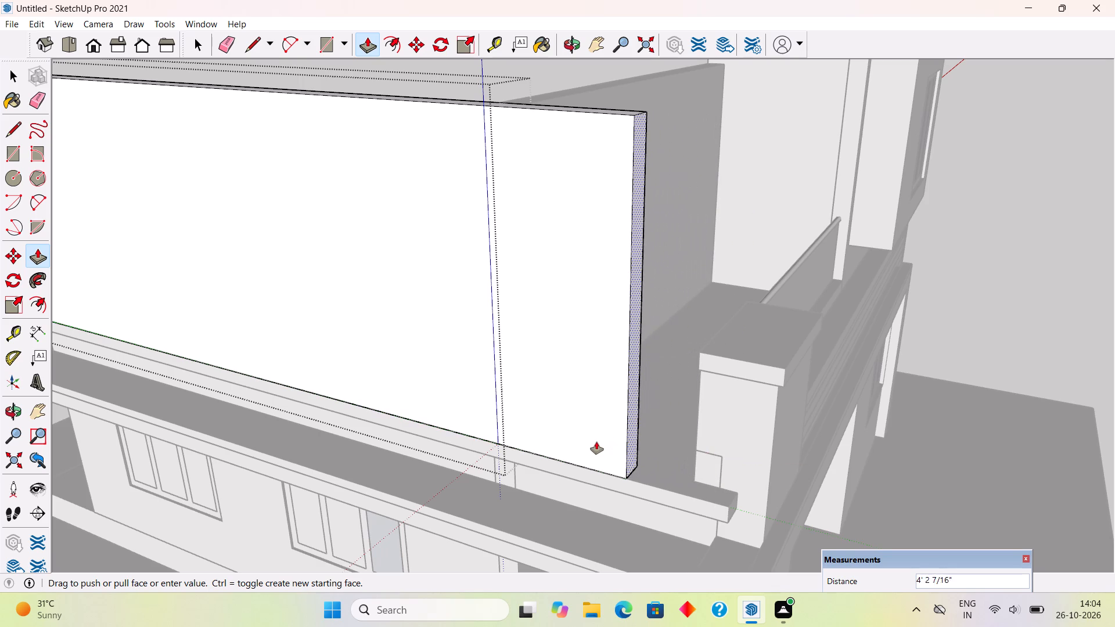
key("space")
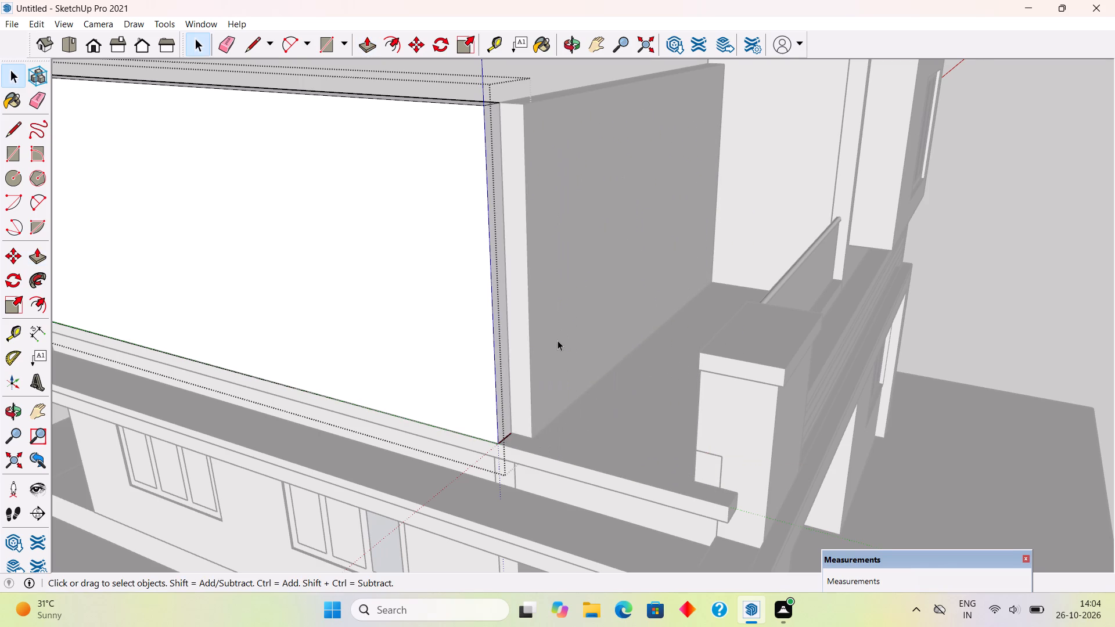
Inside the upper side wall's group, place a guide 4' from the back wall's balcony face, parallel to it, and close the group.
scroll(557, 340, "down", 7)
middle_click_drag(565, 351, 709, 438)
scroll(709, 438, "up", 3)
scroll(721, 384, "up", 7)
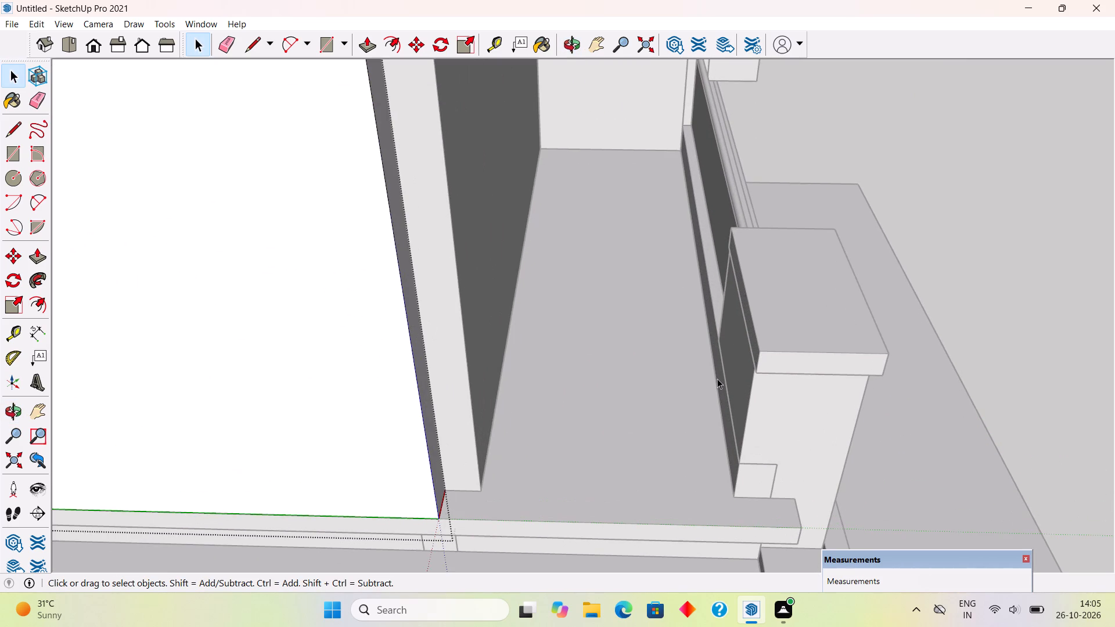
middle_click_drag(718, 380, 721, 392)
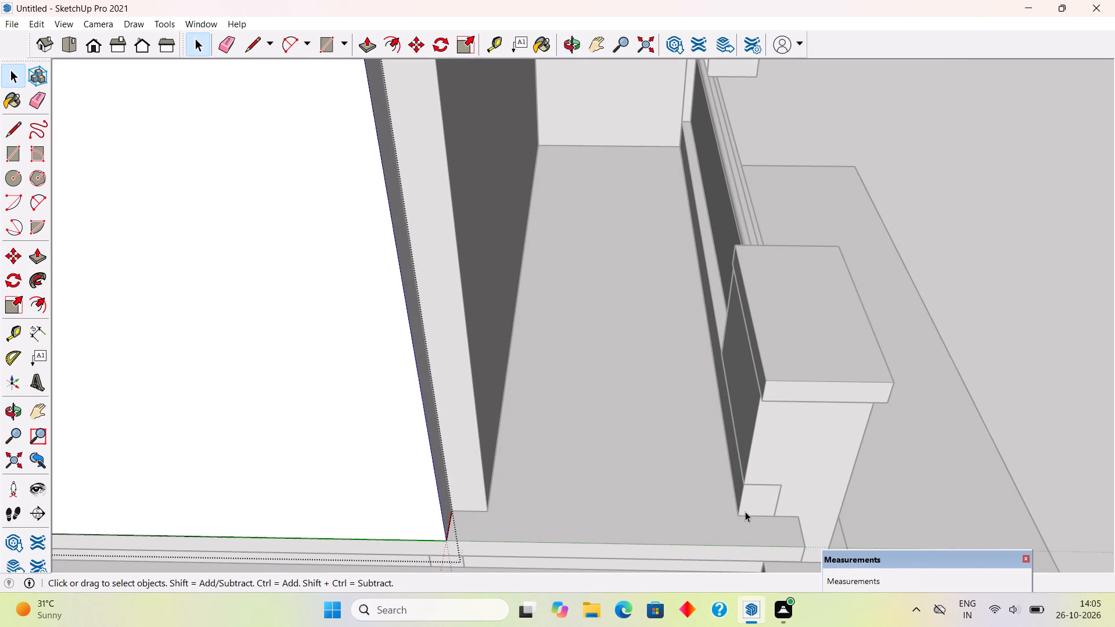
scroll(699, 538, "down", 3)
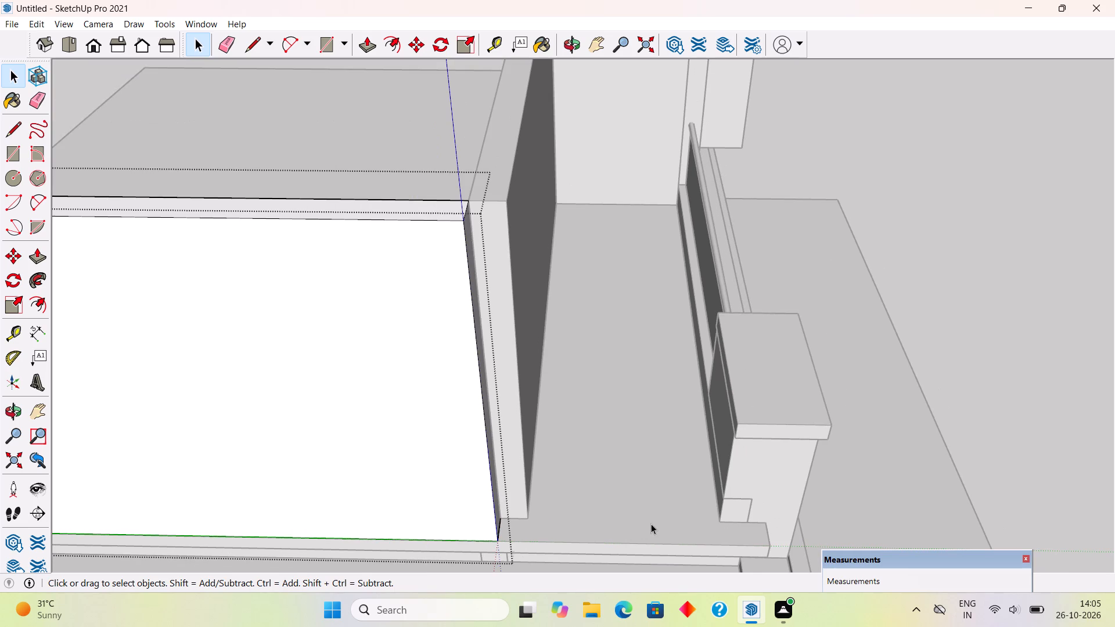
middle_click(642, 531)
key("t")
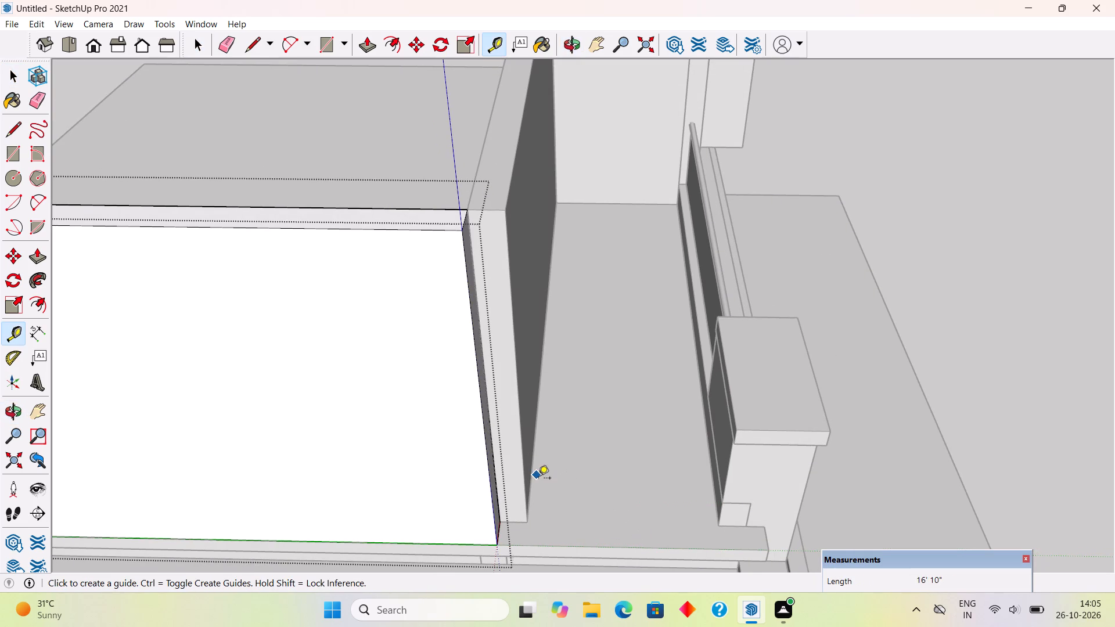
left_click(533, 472)
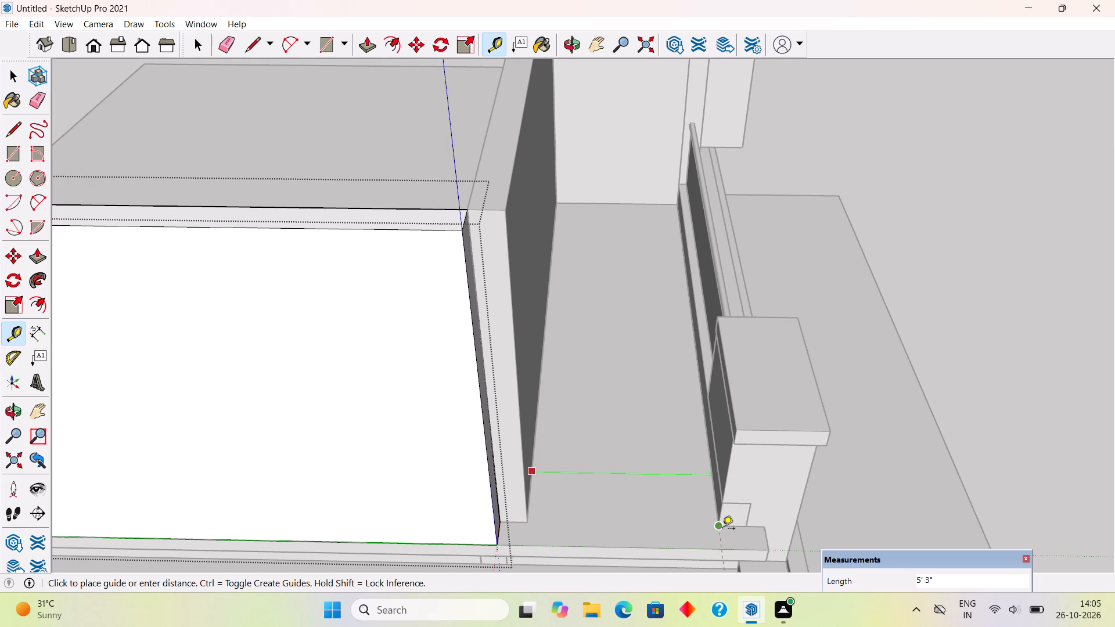
type("4'")
key("Return")
key("space")
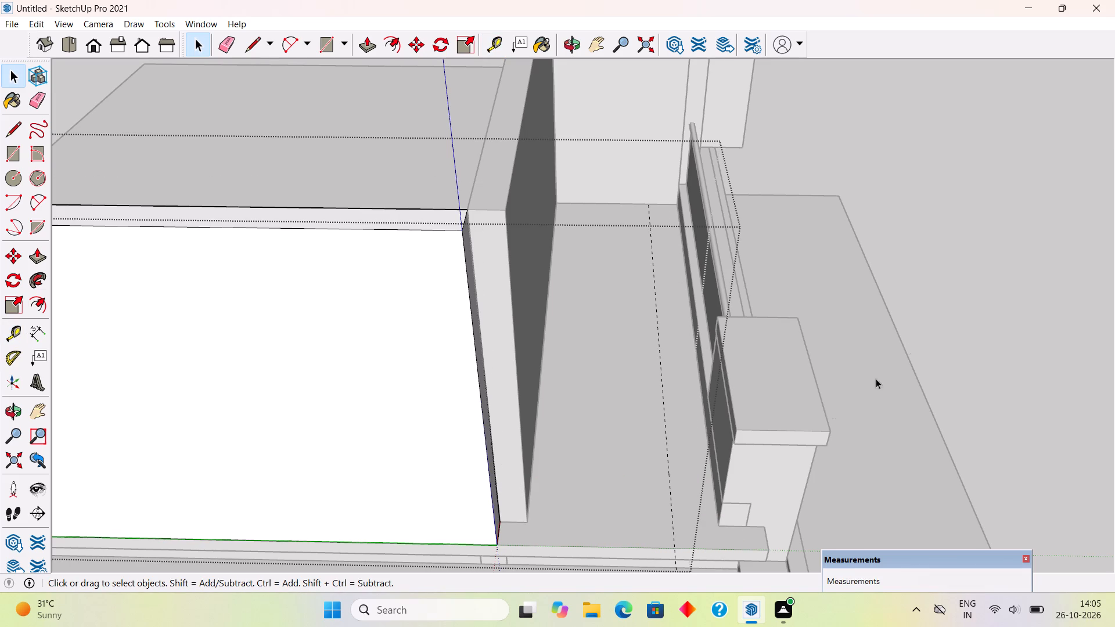
left_click(955, 297)
Push/Pull the upper side wall's end face forward along the balcony edge to the 4' guide.
scroll(961, 361, "down", 1)
middle_click_drag(959, 400, 824, 295)
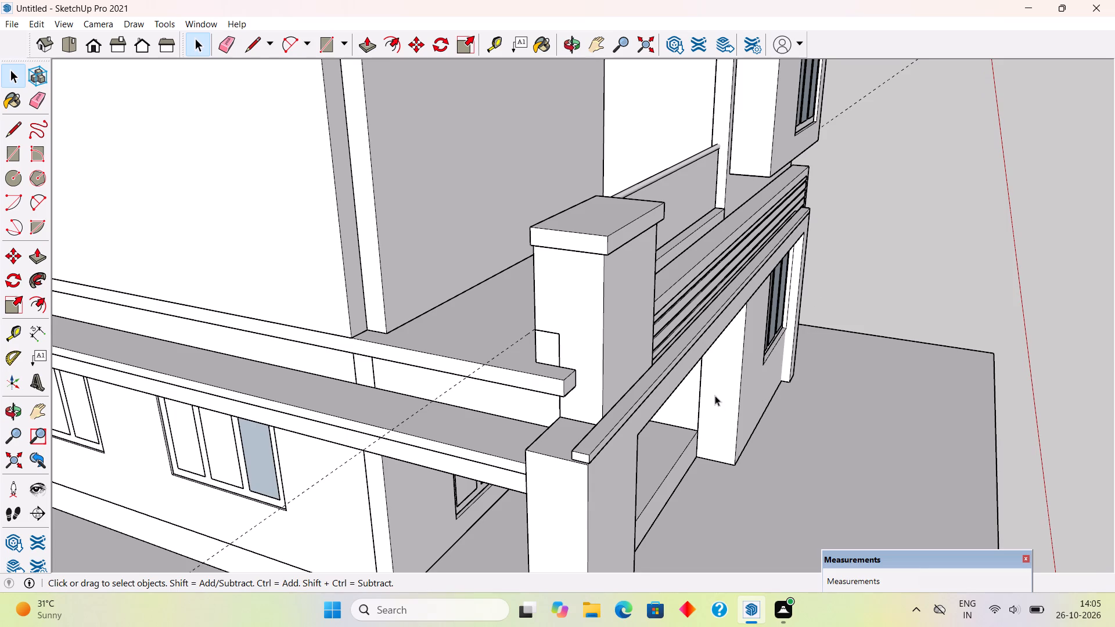
scroll(715, 395, "up", 1)
middle_click_drag(714, 394, 660, 439)
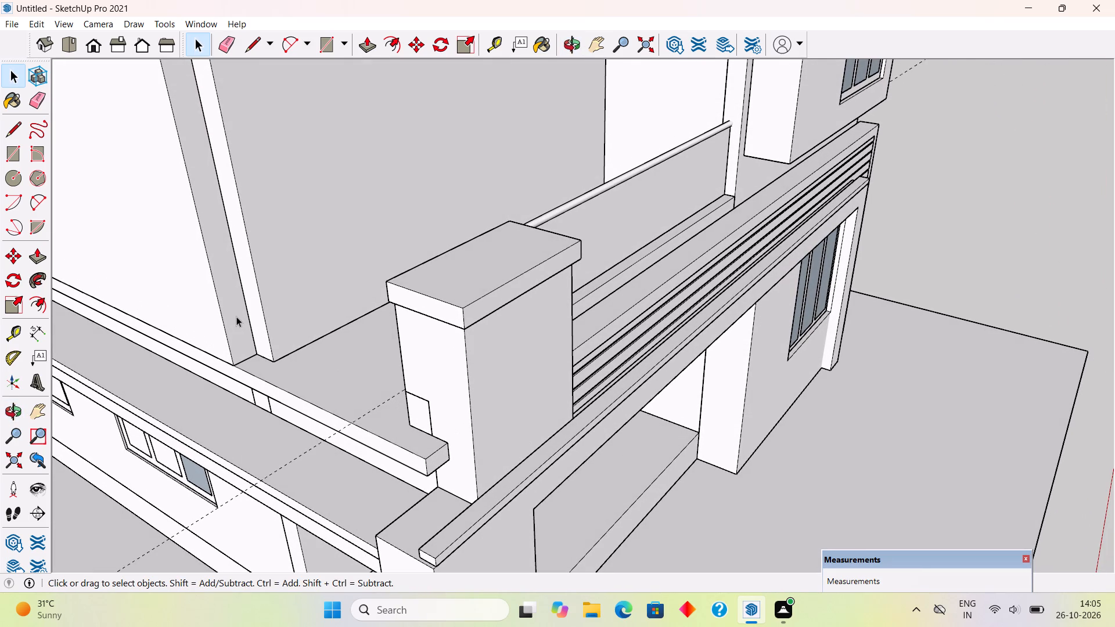
triple_click(235, 315)
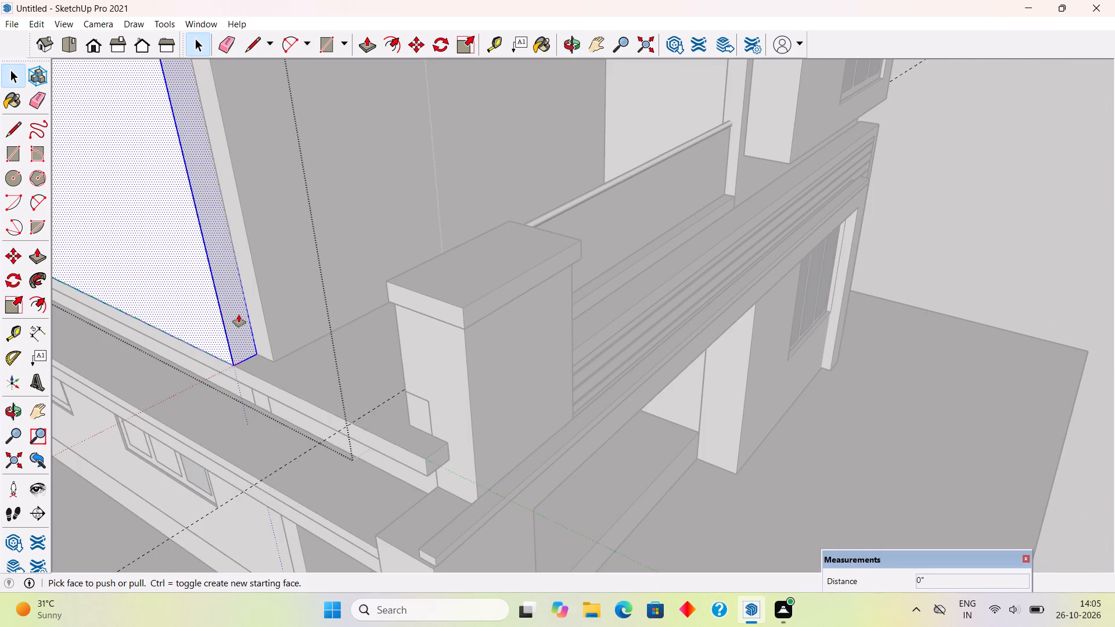
key("p")
left_click(239, 315)
left_click(306, 457)
key("space")
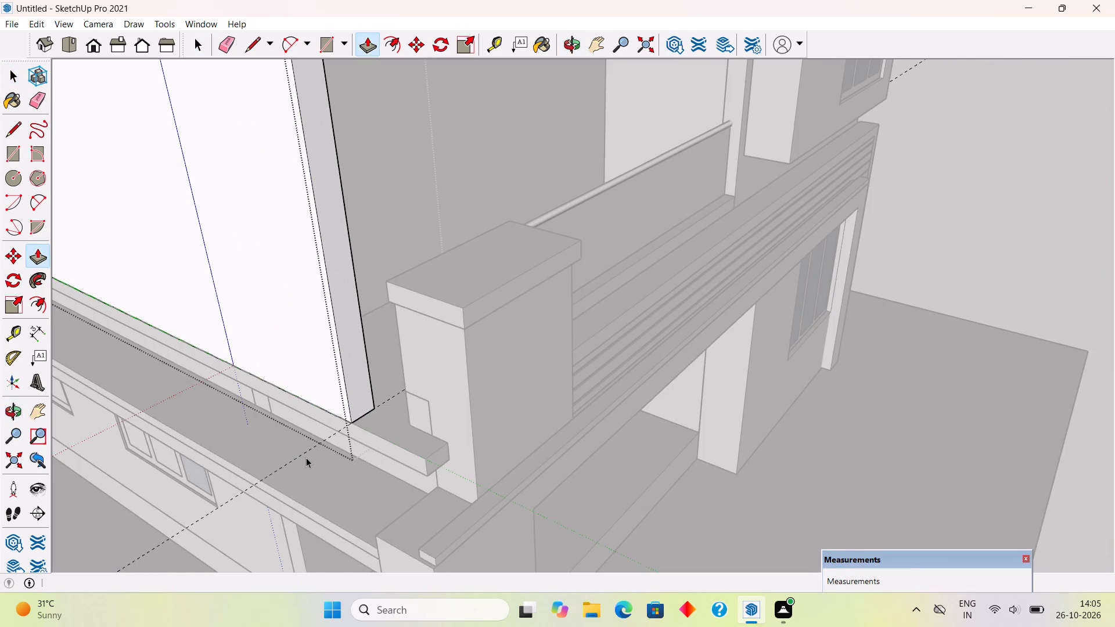
scroll(306, 457, "down", 5)
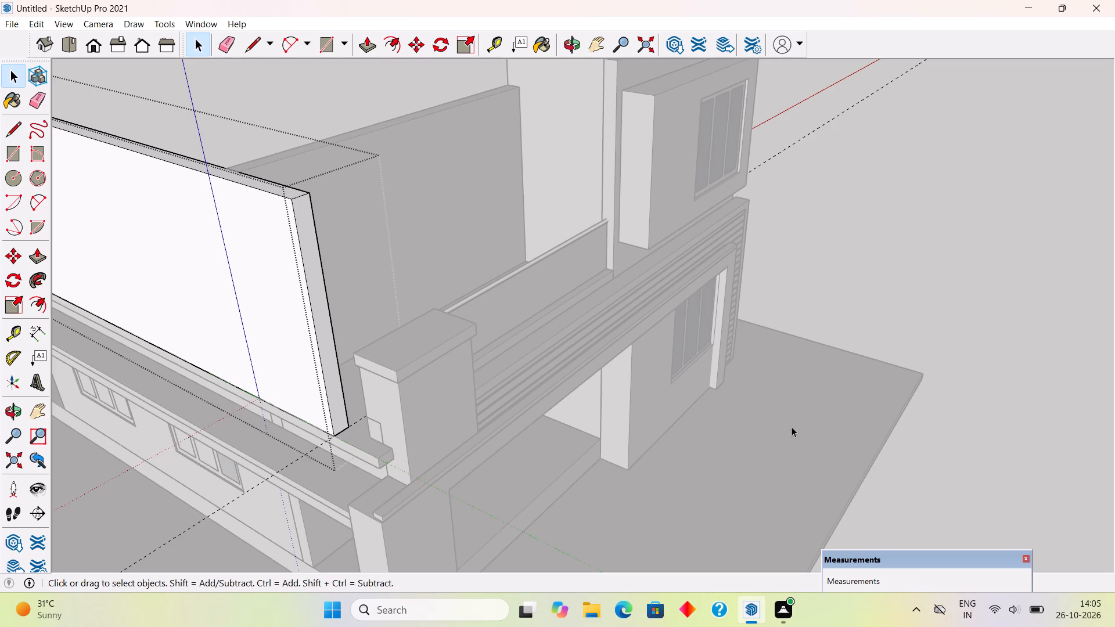
Push/Pull the long side face of the ledge beneath the upper side wall outward by 3" inside its group, then close the group.
left_click(894, 271)
scroll(118, 521, "up", 4)
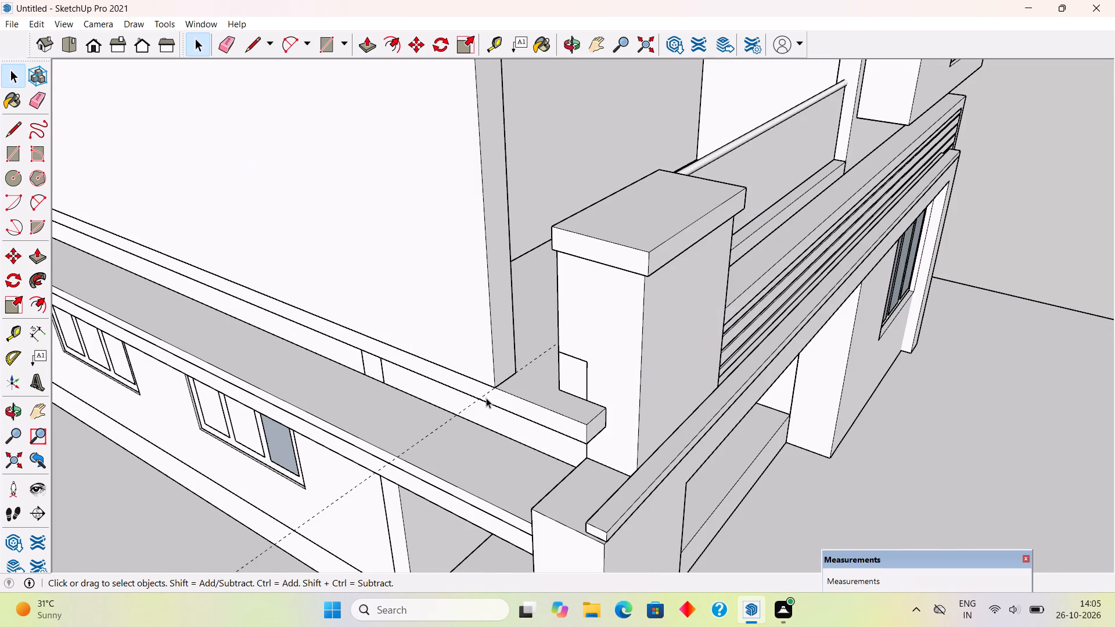
triple_click(487, 397)
key("p")
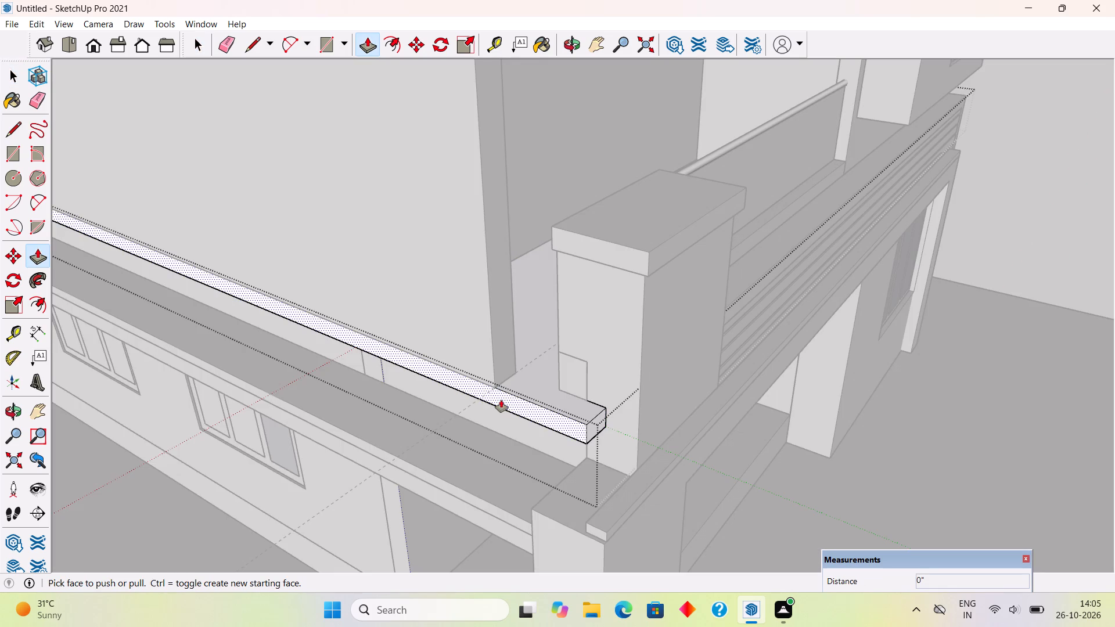
left_click(501, 400)
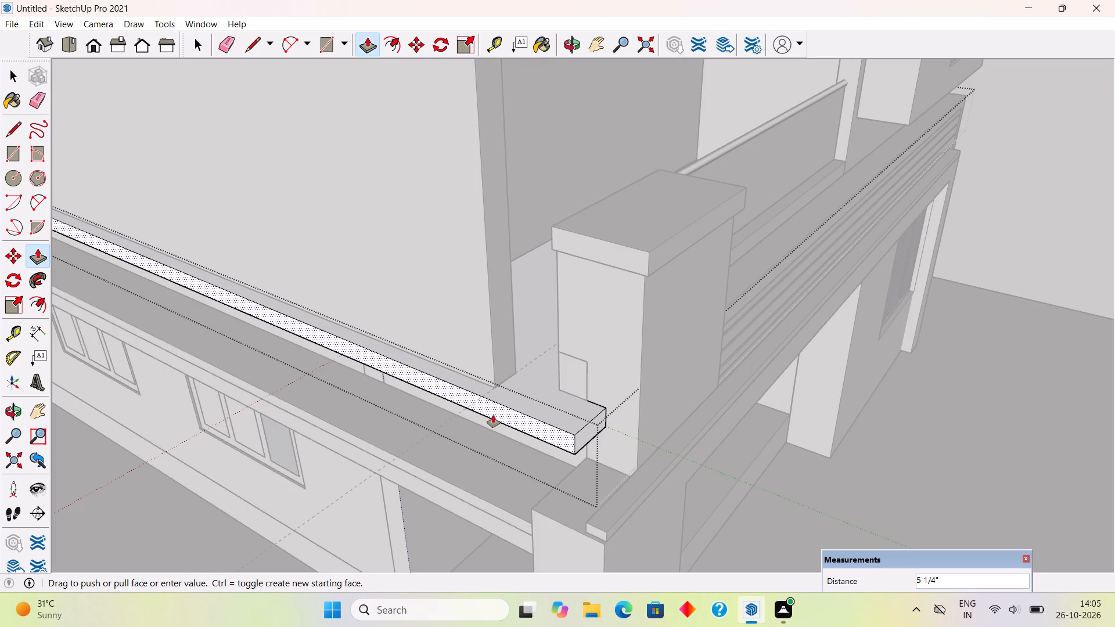
key("3")
key("shift+quotedbl")
key("Return")
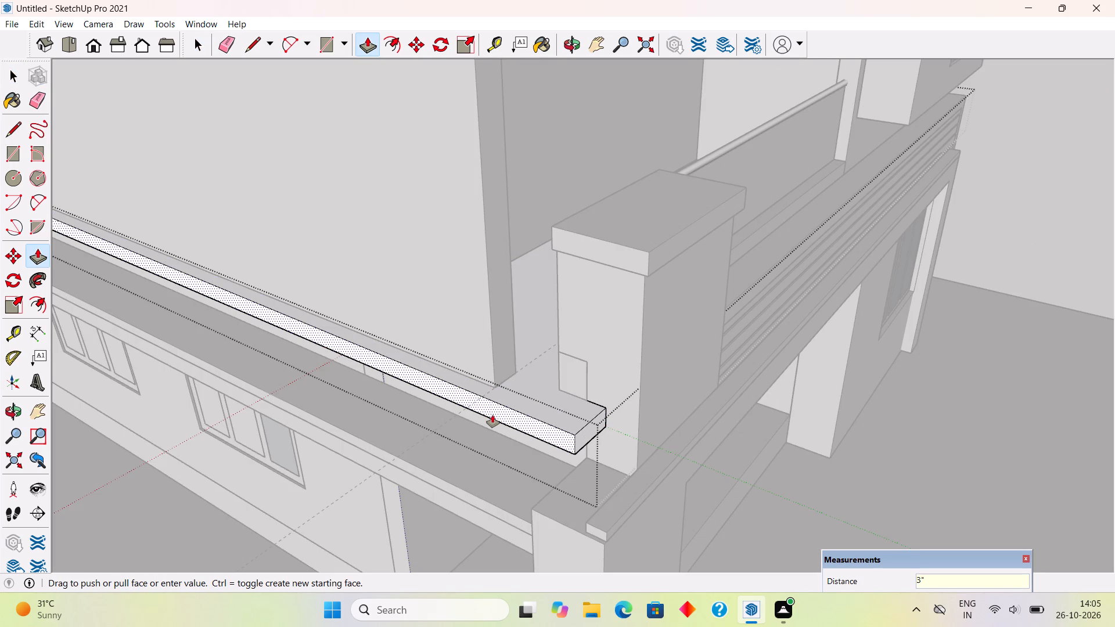
key("space")
scroll(497, 415, "down", 10)
left_click(838, 268)
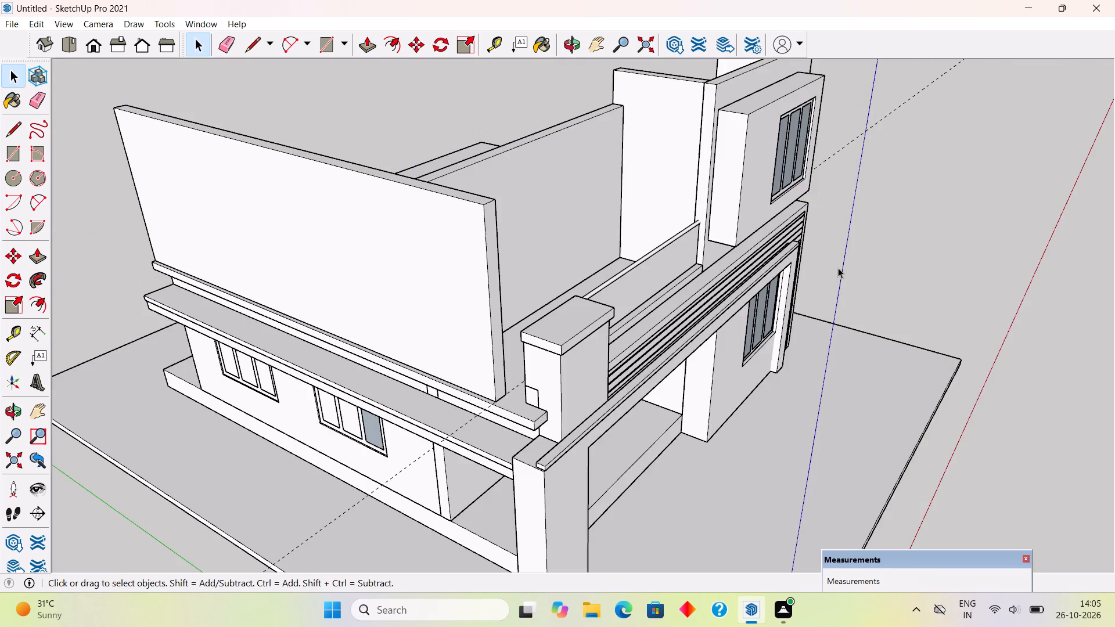
Examine the extended upper side wall, the ledge beneath it and the balcony from the front, above and the side.
middle_click_drag(685, 406, 489, 340)
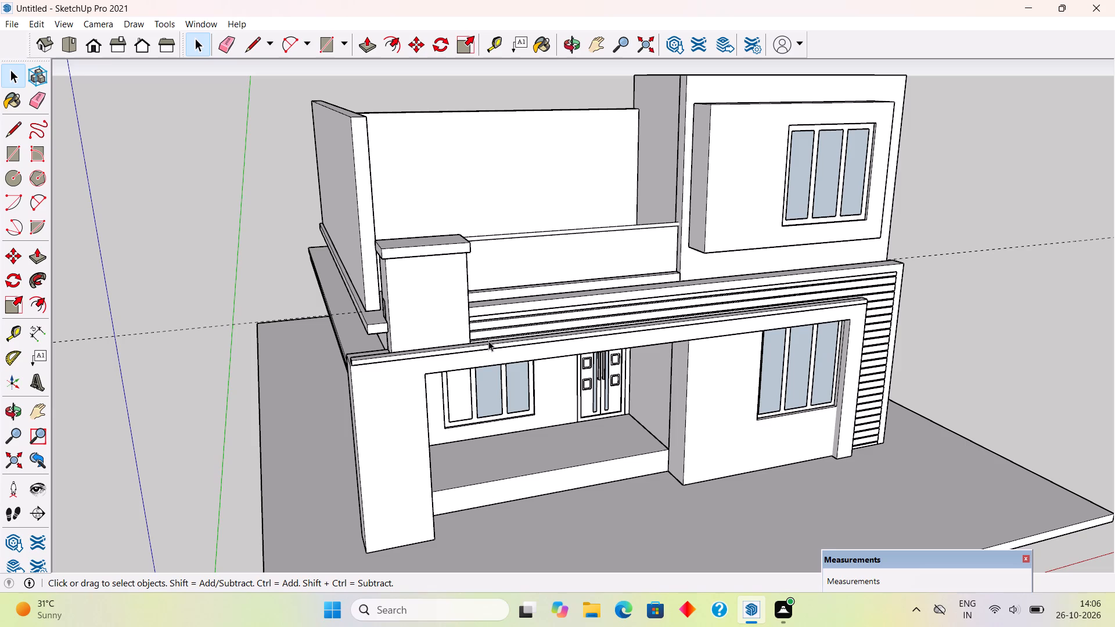
scroll(488, 340, "down", 3)
scroll(488, 340, "up", 2)
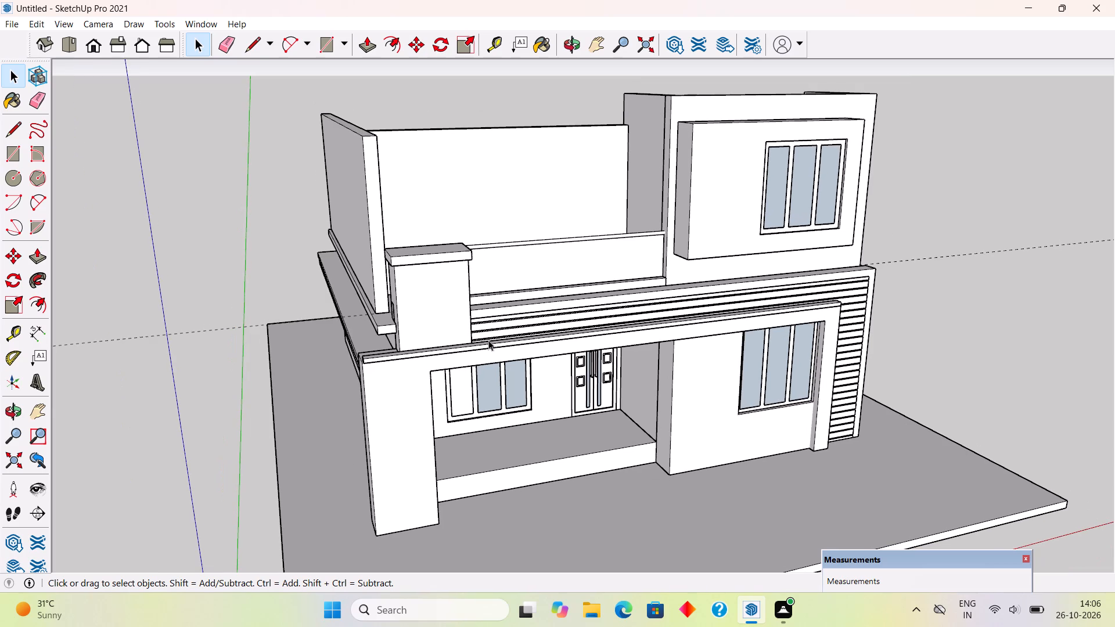
scroll(488, 340, "down", 2)
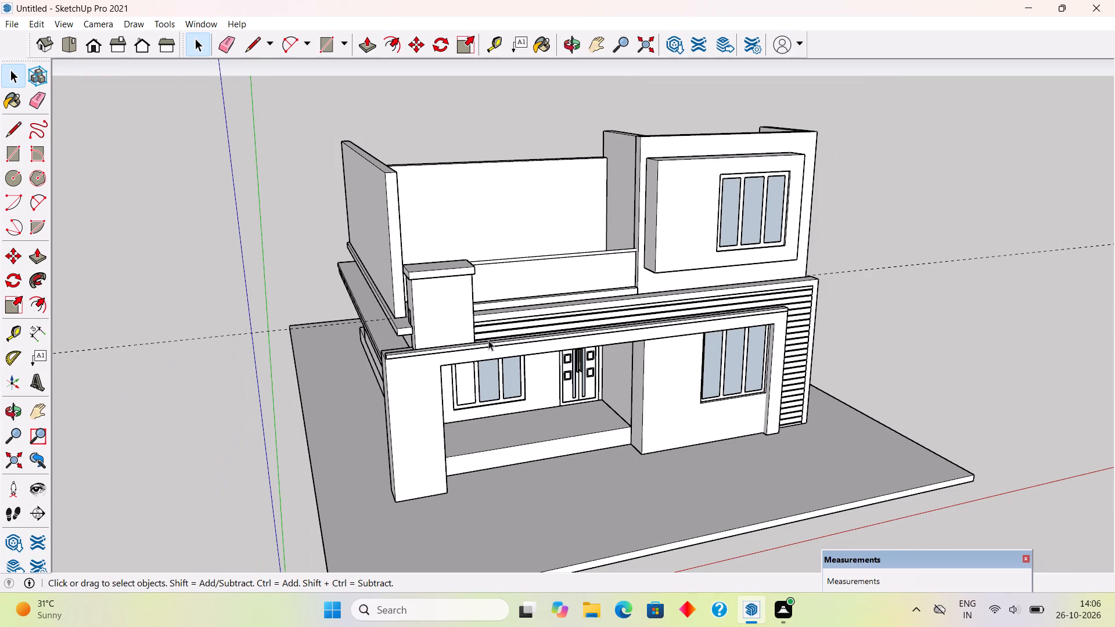
scroll(491, 340, "down", 3)
middle_click_drag(510, 291, 487, 406)
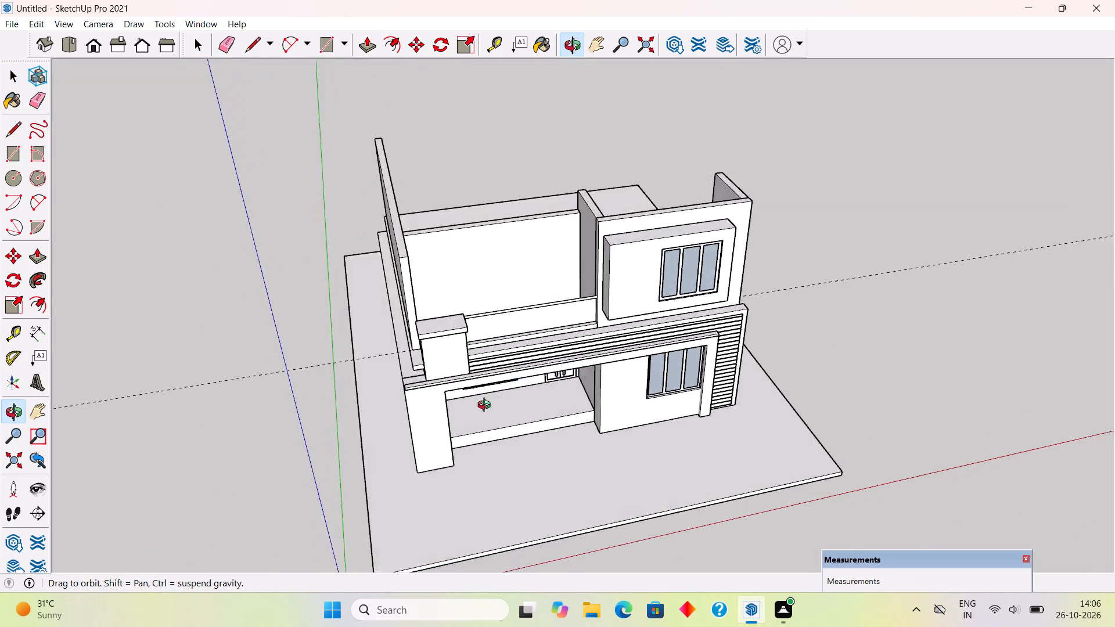
middle_click_drag(487, 406, 699, 470)
scroll(509, 328, "up", 5)
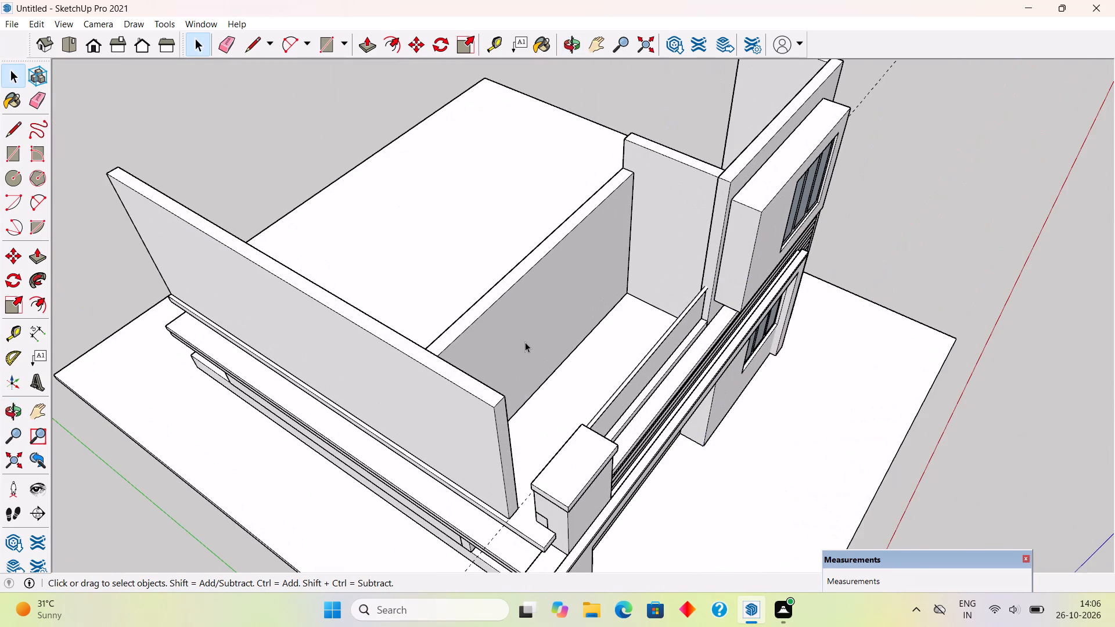
middle_click_drag(513, 323, 613, 173)
Inside the low balcony wall's group, push its end face showing through the capped block inward by 4".
scroll(711, 390, "up", 1)
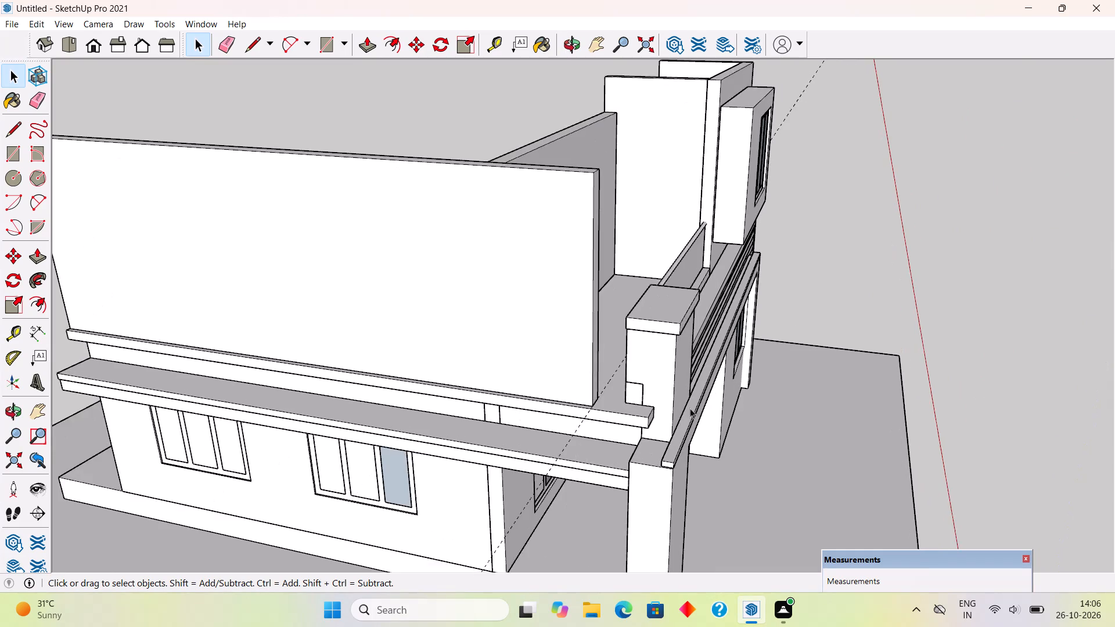
scroll(690, 408, "up", 2)
scroll(623, 402, "up", 10)
left_click(647, 377)
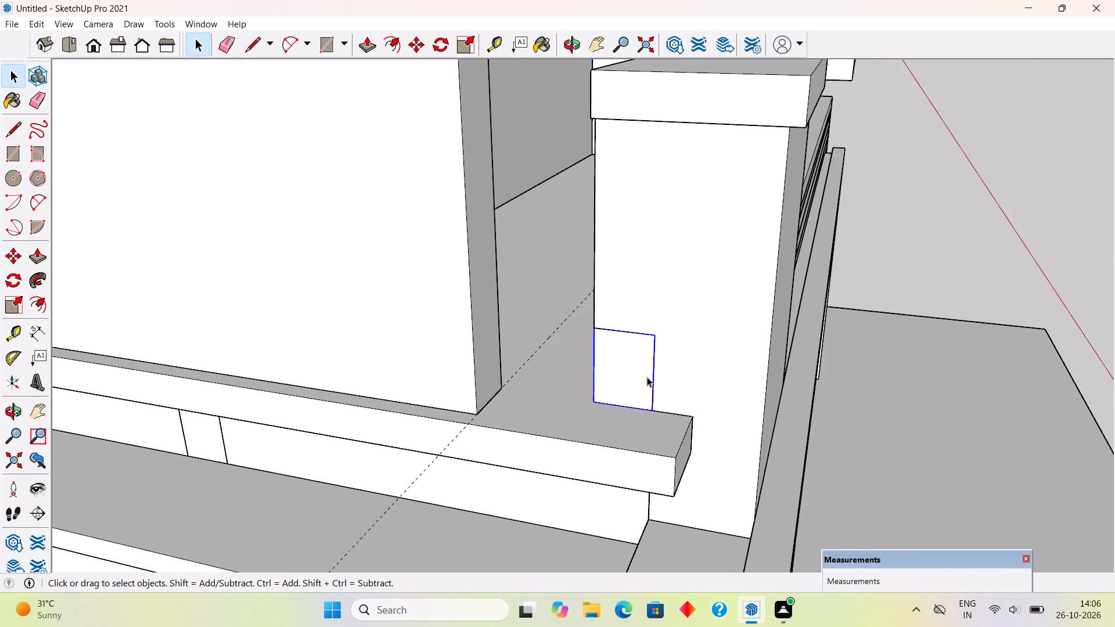
middle_click_drag(711, 432, 902, 409)
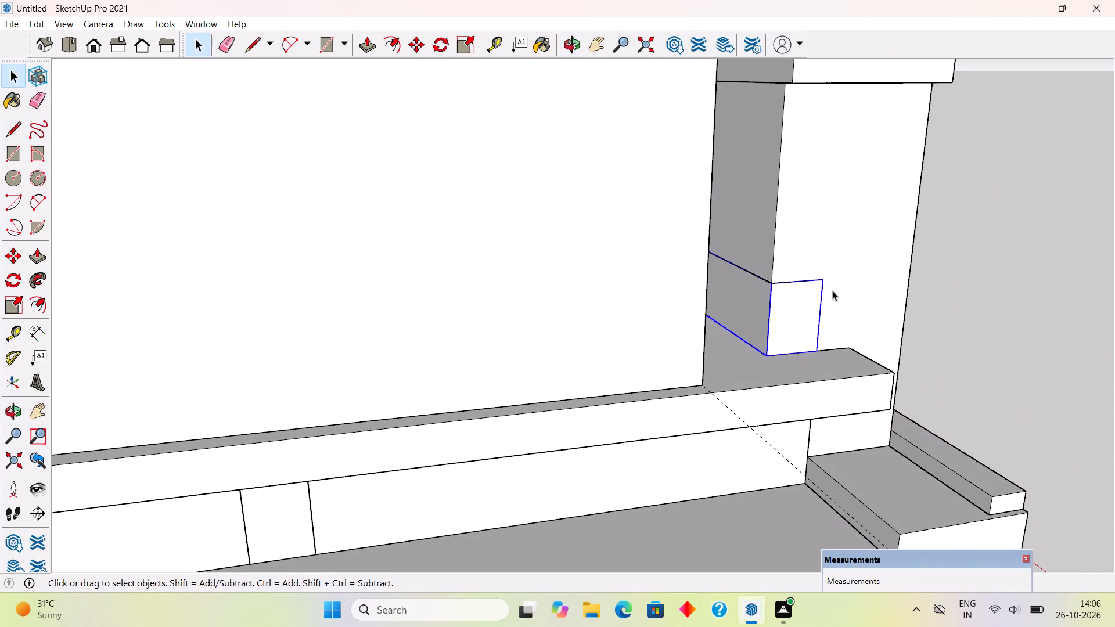
left_click(813, 305)
triple_click(807, 316)
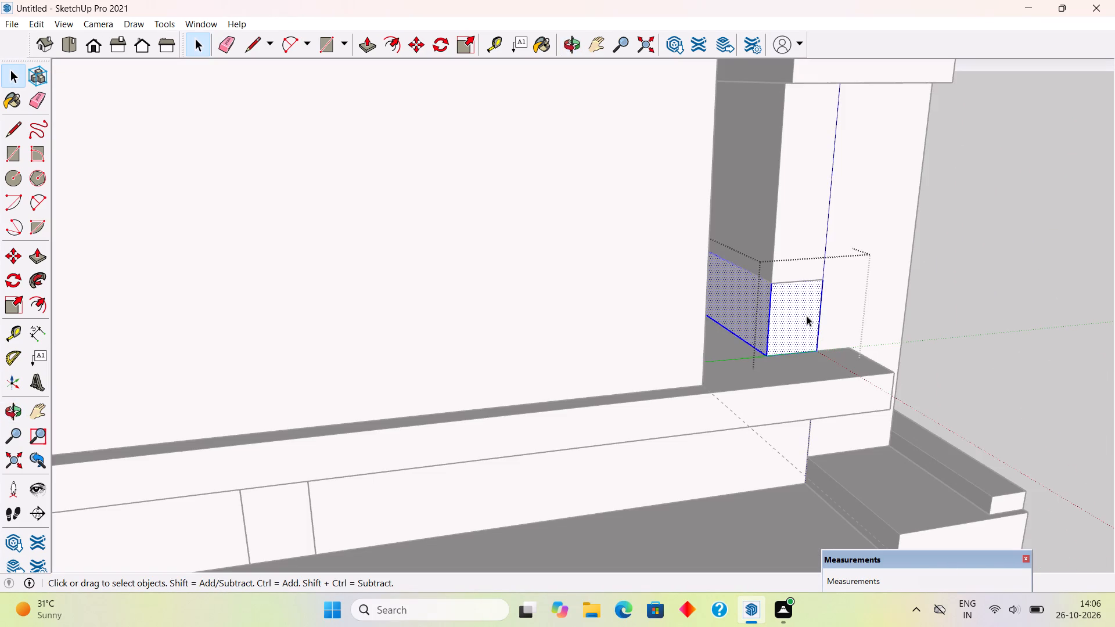
key("p")
left_click(807, 316)
left_click(794, 308)
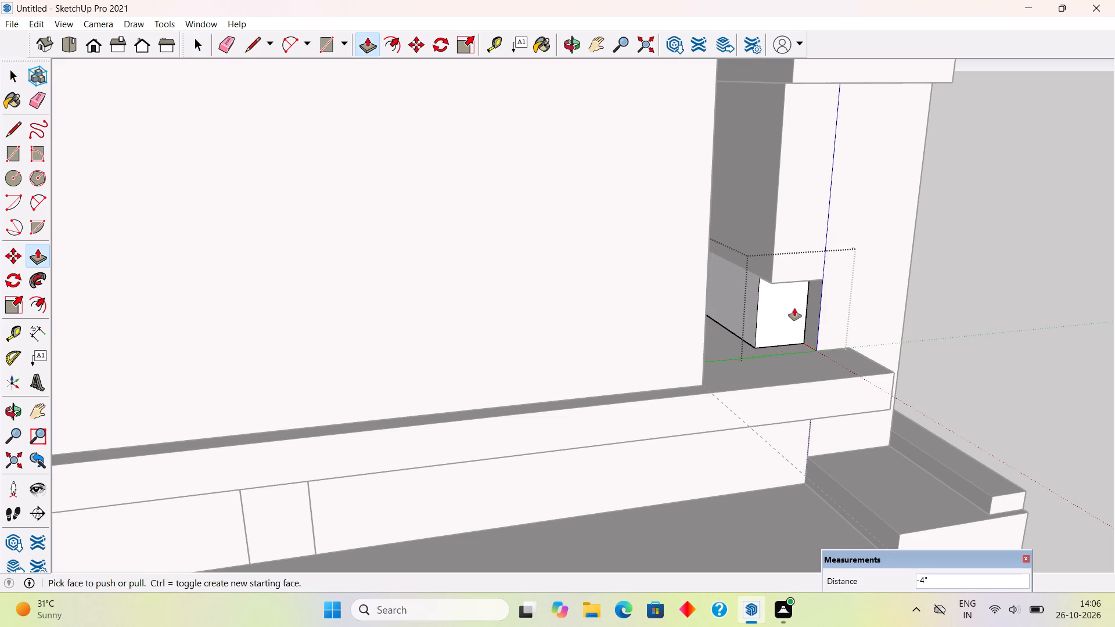
middle_click_drag(855, 347, 846, 305)
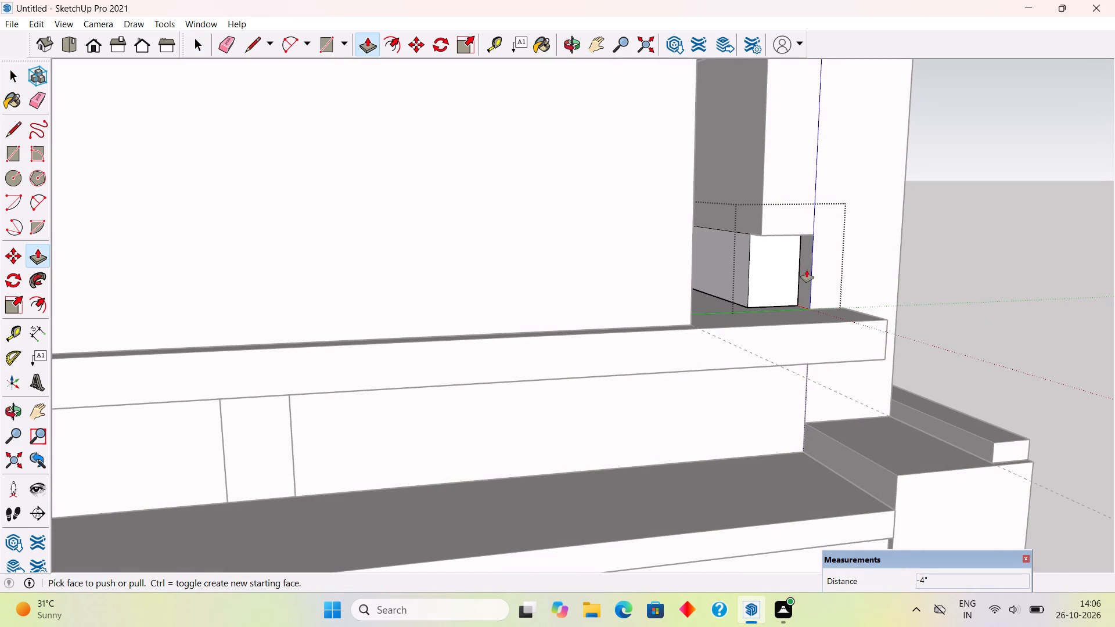
left_click(807, 270)
key("b")
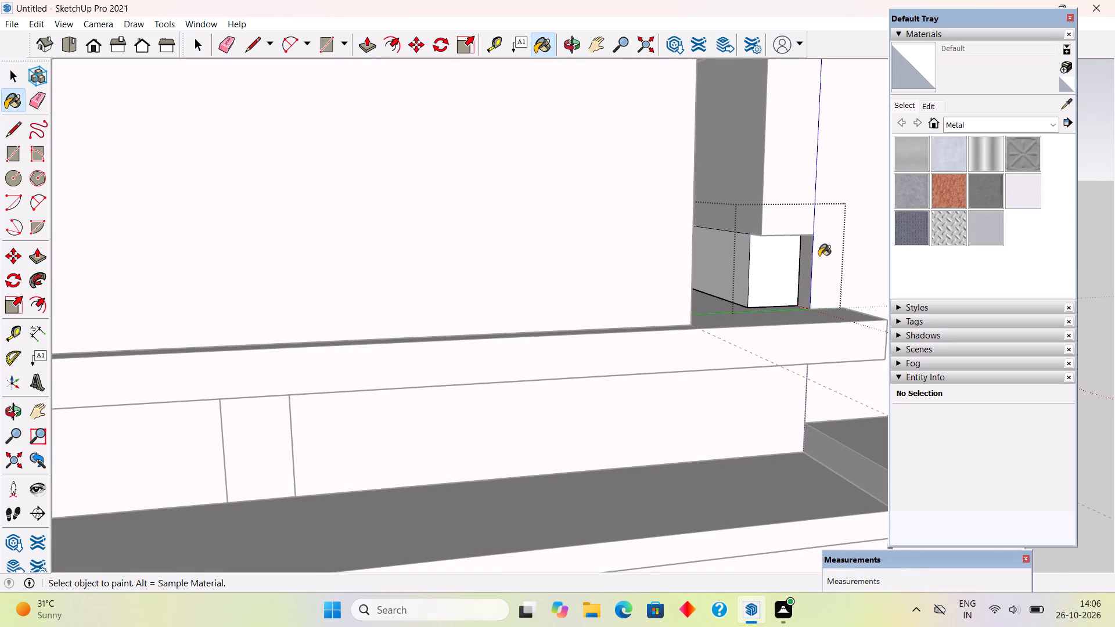
key("space")
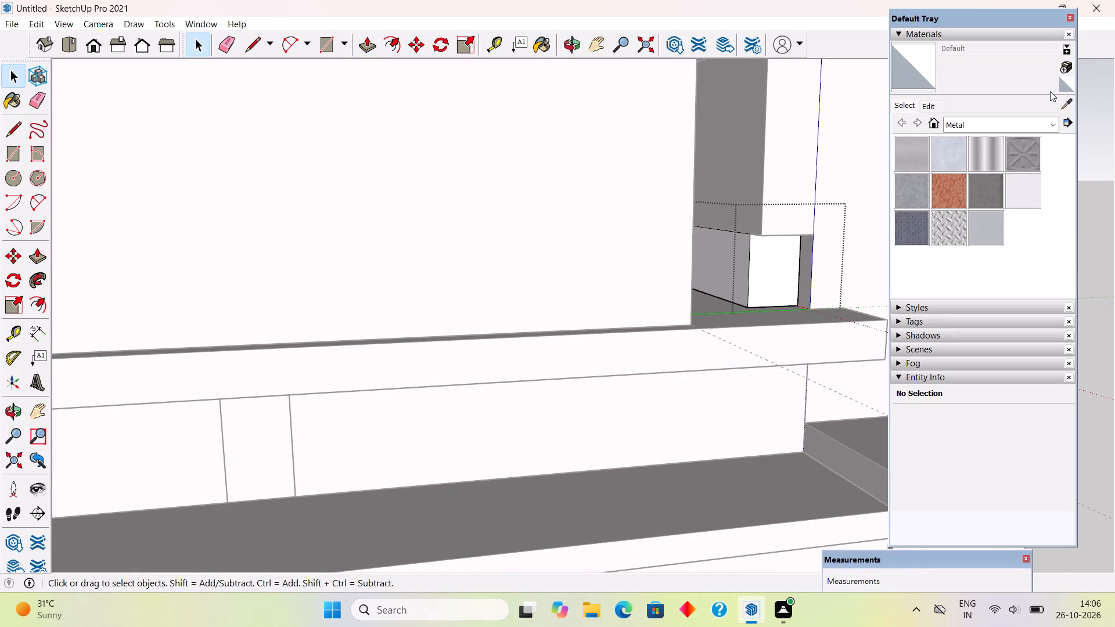
left_click(1072, 14)
Open the capped block's group for editing and select its outer side face.
left_click(811, 173)
left_click(811, 173)
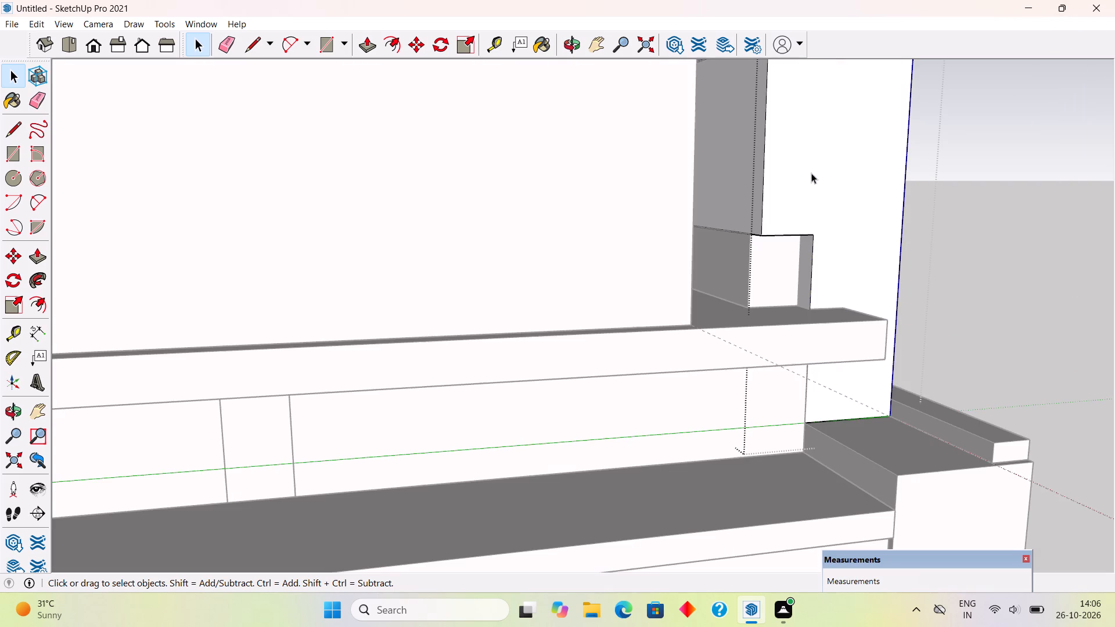
left_click(811, 173)
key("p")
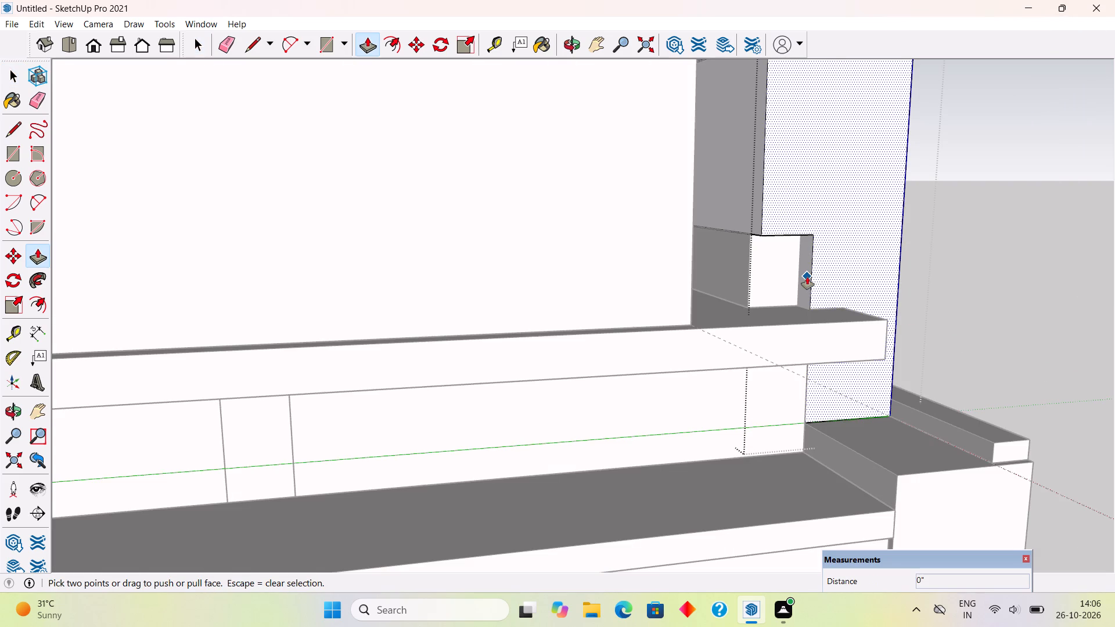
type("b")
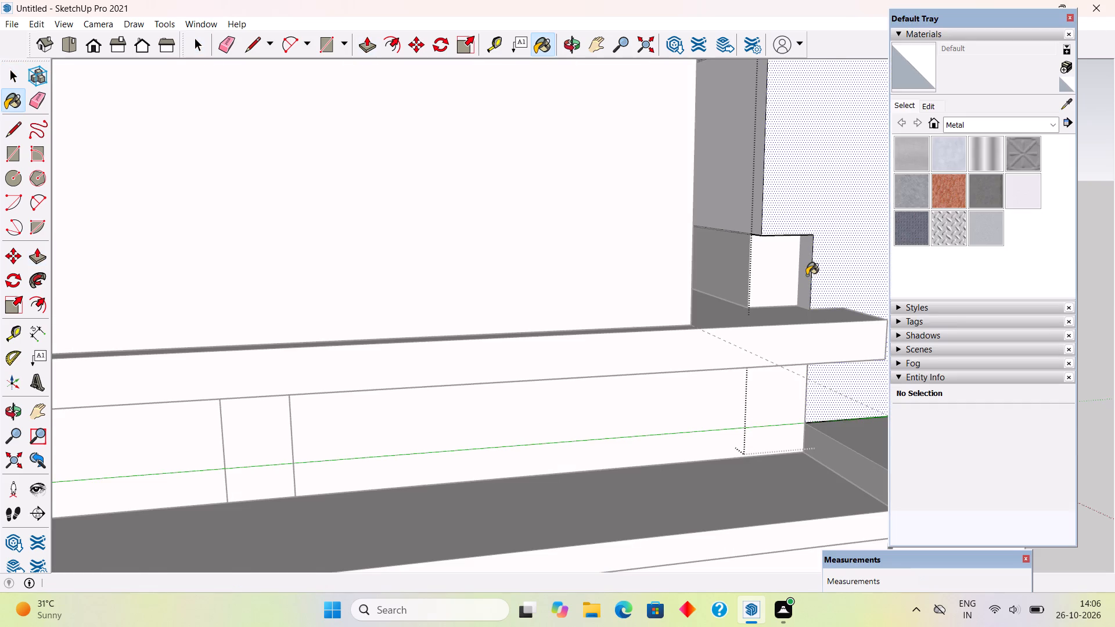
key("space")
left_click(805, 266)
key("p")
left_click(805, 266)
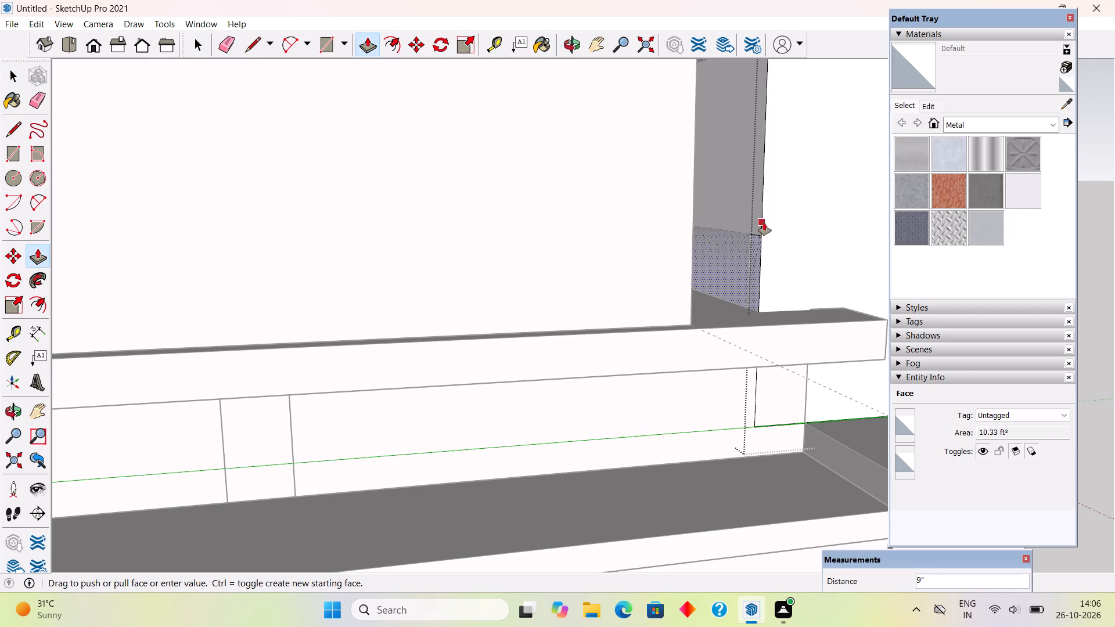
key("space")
Draw a 9" line along the inner top edge of the notch in the capped block.
middle_click_drag(781, 235, 743, 152)
scroll(744, 153, "up", 8)
left_click(755, 160)
left_click(755, 160)
left_click(755, 160)
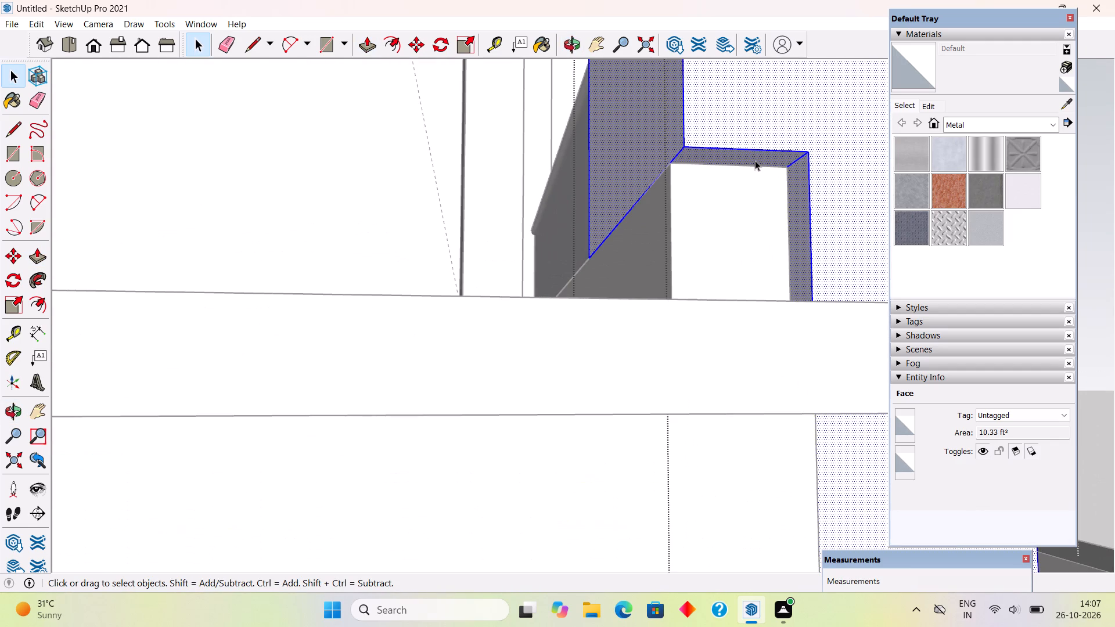
key("l")
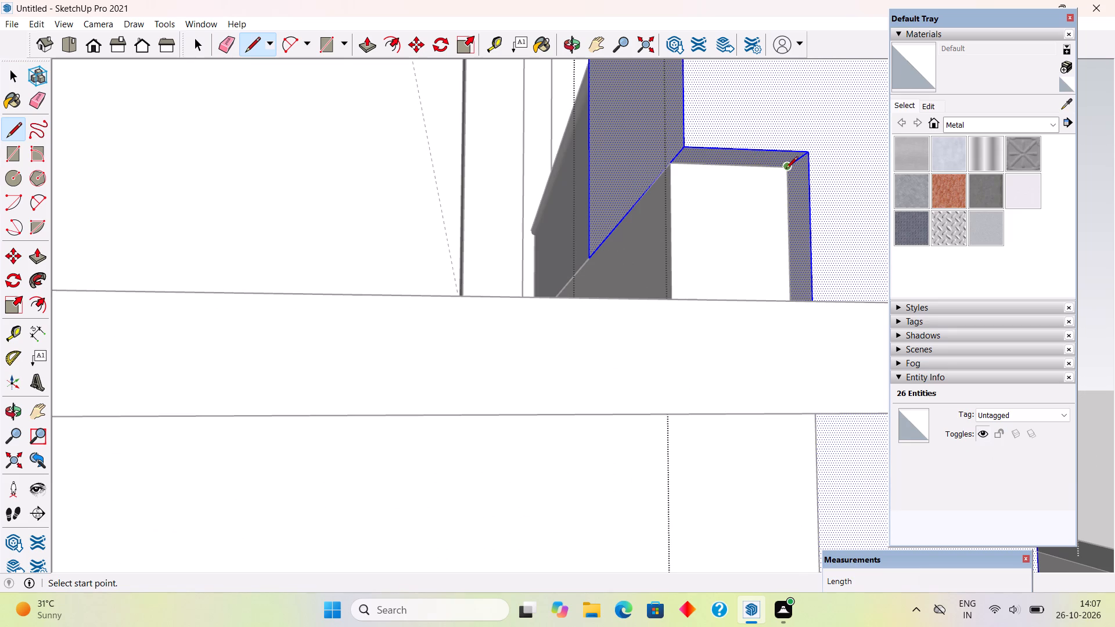
left_click(786, 169)
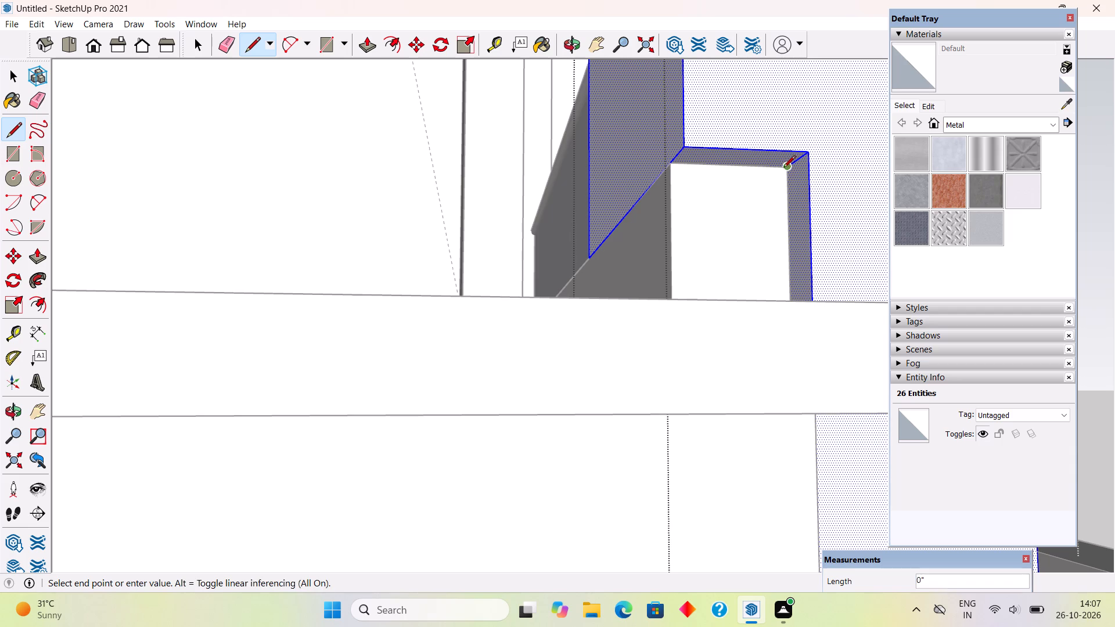
left_click(673, 161)
Push/Pull the notch's top face down to the ledge to fill the notch in the capped block, and close the group.
key("p")
left_click(720, 159)
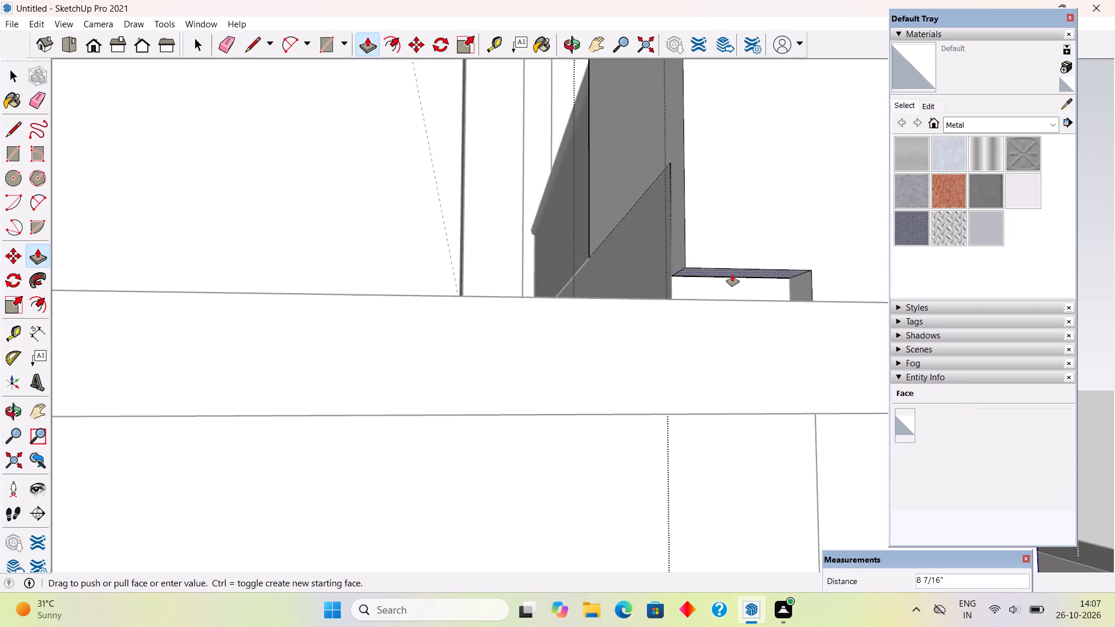
left_click(663, 295)
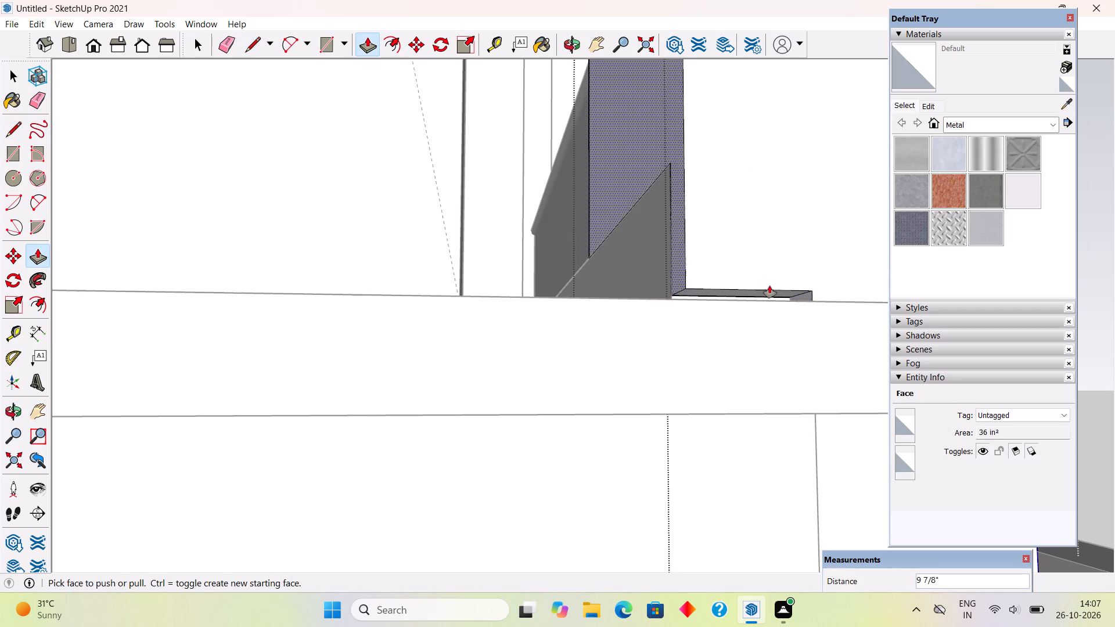
scroll(771, 286, "up", 5)
left_click(775, 300)
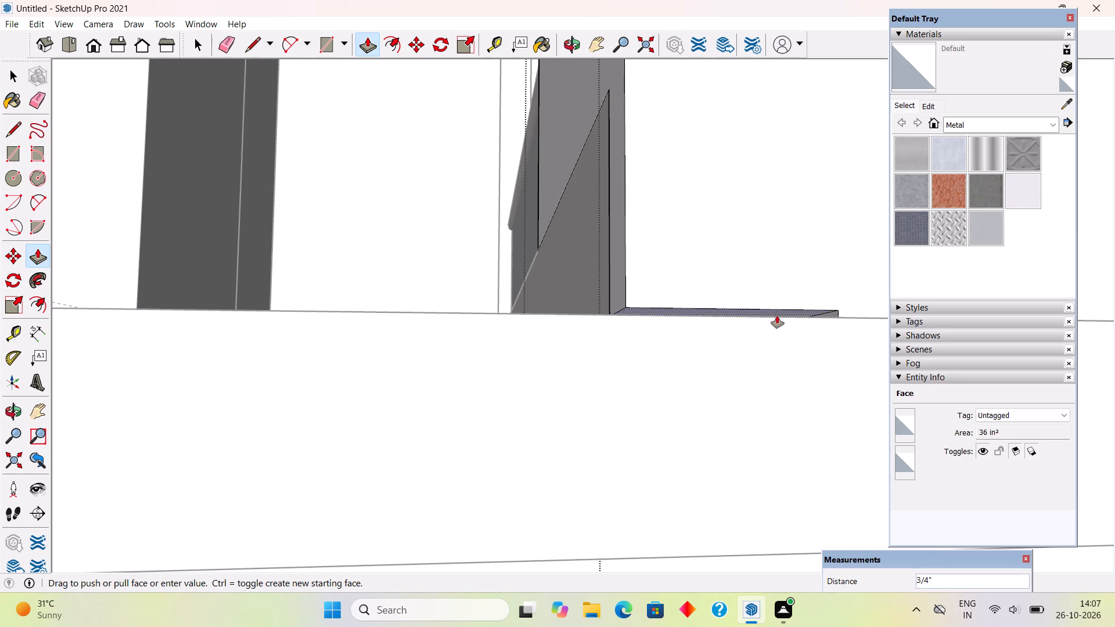
left_click(687, 315)
key("space")
scroll(649, 330, "down", 6)
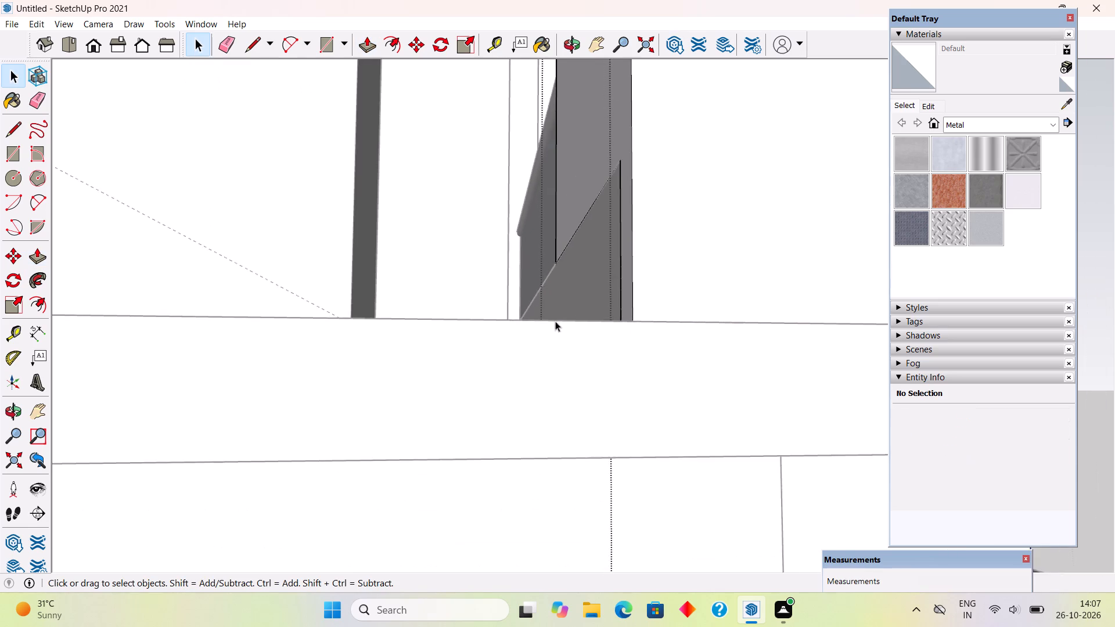
scroll(539, 312, "down", 11)
left_click(737, 242)
Examine the house from the front, the balcony corner, above and the rear to check the capped block and the missing upper walls.
middle_click_drag(685, 269, 411, 358)
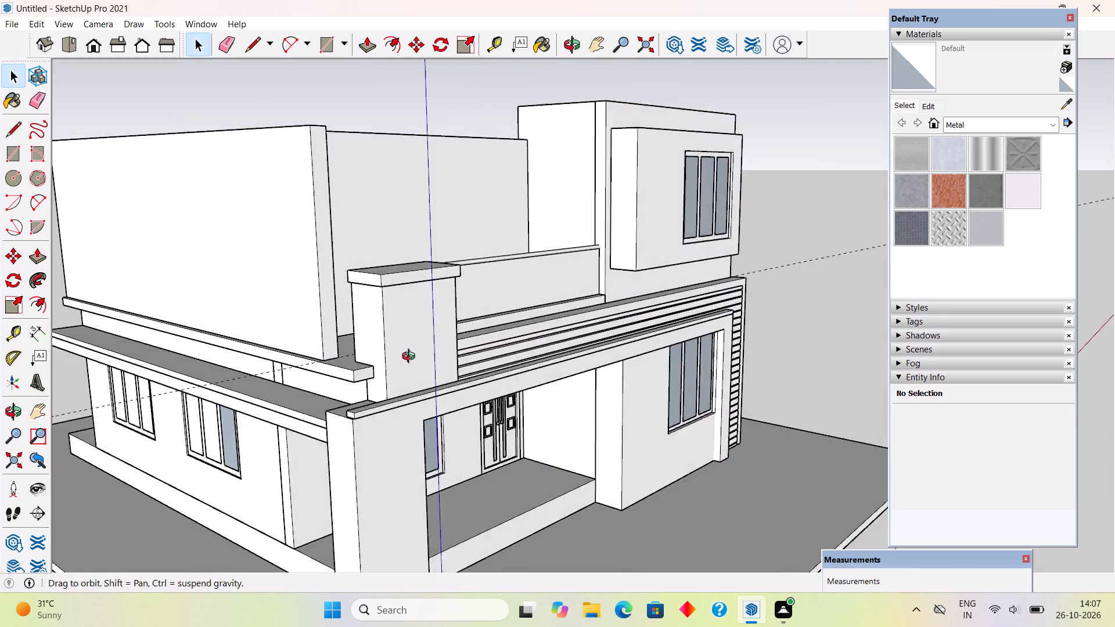
middle_click_drag(411, 358, 292, 435)
scroll(294, 435, "up", 3)
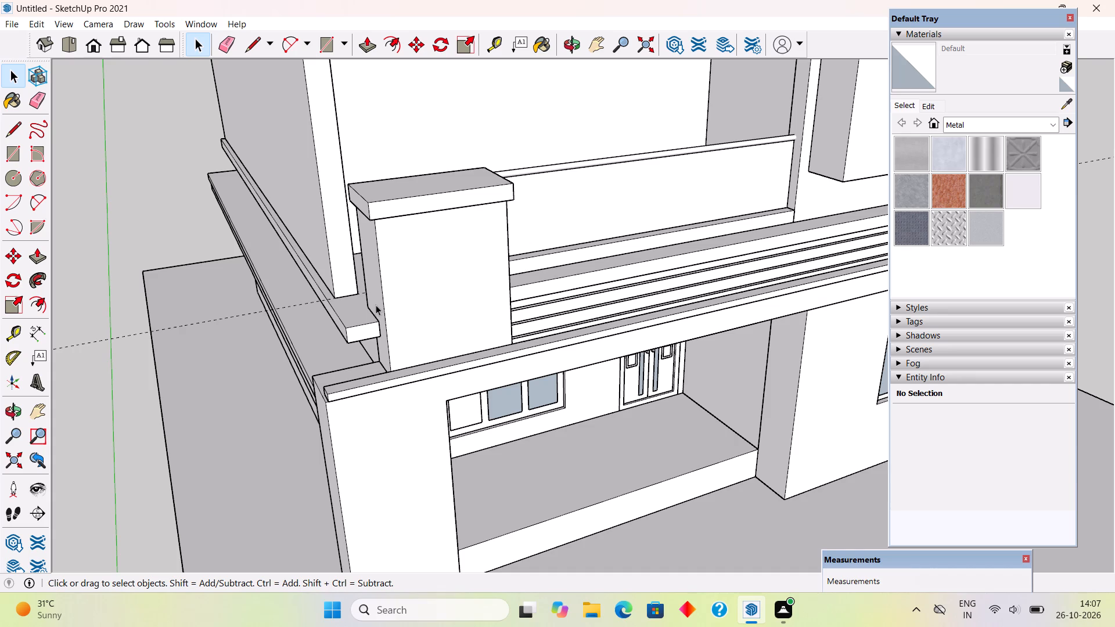
scroll(397, 297, "down", 4)
middle_click_drag(394, 294, 756, 417)
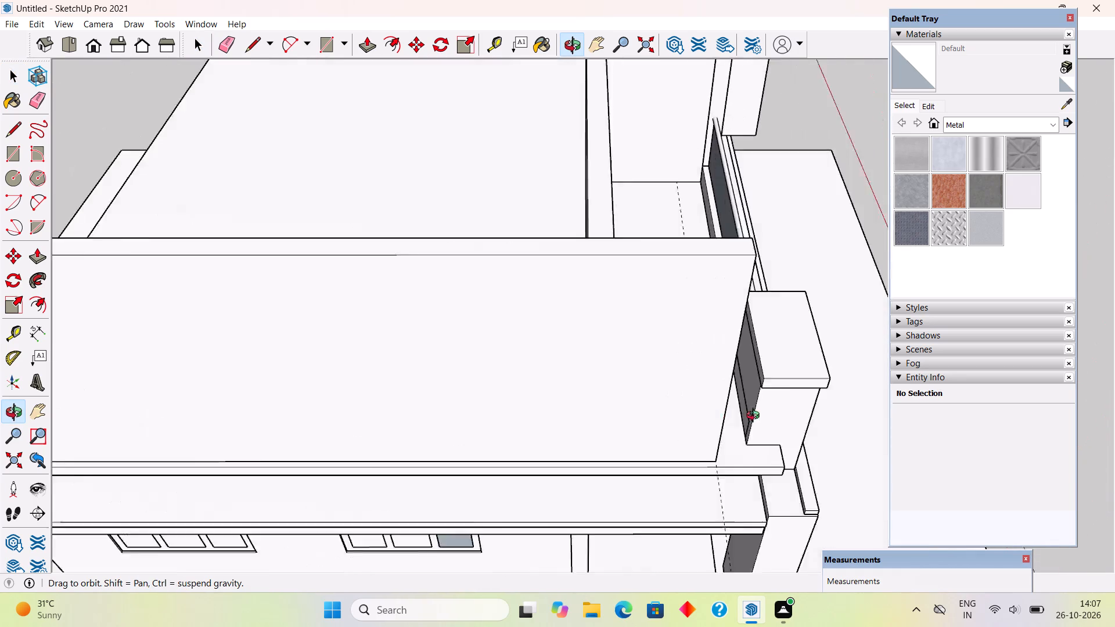
middle_click_drag(756, 417, 625, 288)
scroll(625, 283, "up", 1)
scroll(623, 271, "down", 7)
middle_click_drag(785, 298, 592, 248)
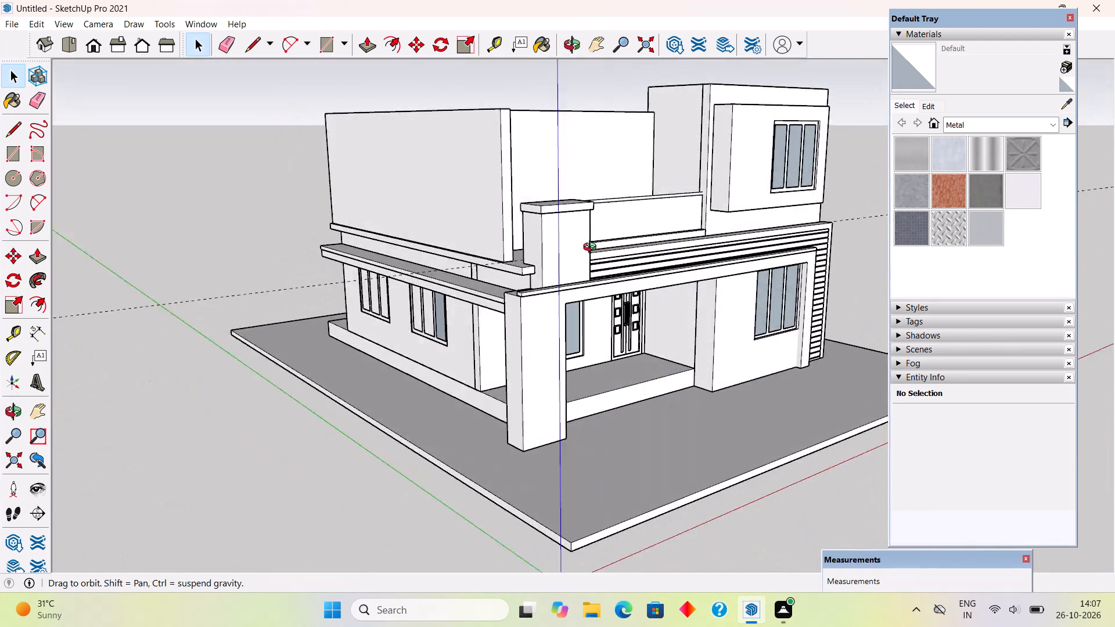
middle_click_drag(592, 248, 578, 438)
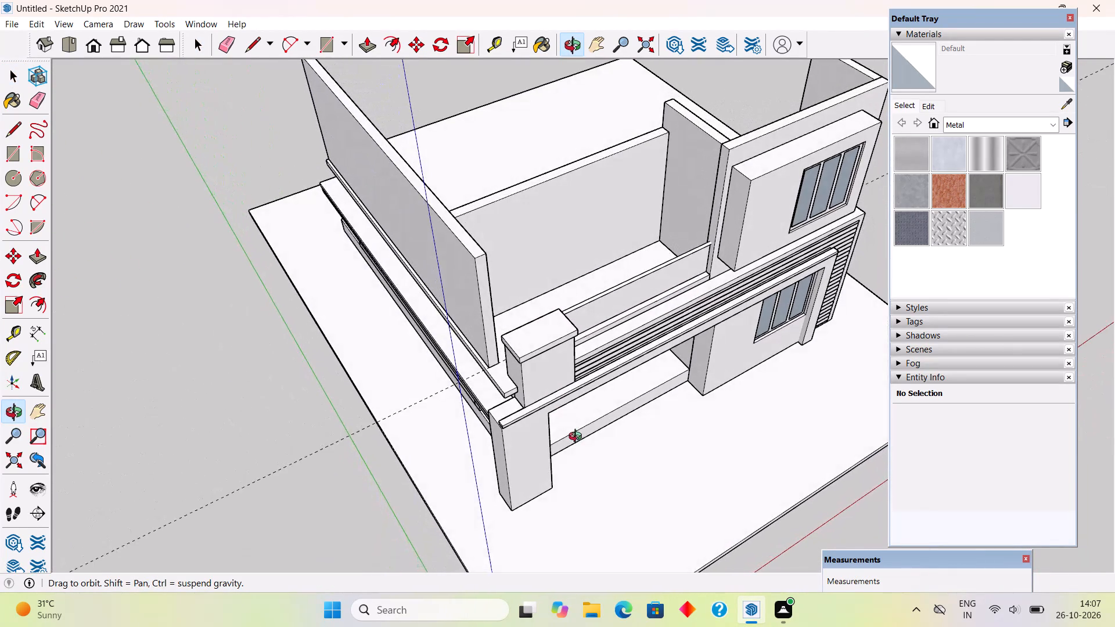
middle_click_drag(578, 438, 583, 452)
scroll(583, 452, "up", 2)
scroll(583, 452, "down", 7)
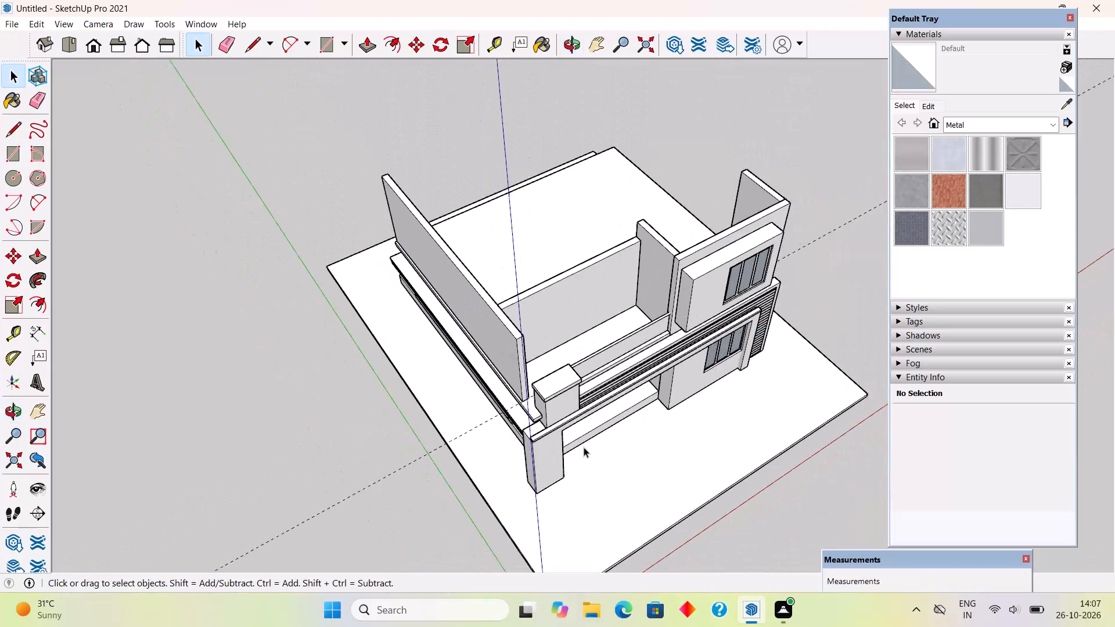
scroll(584, 447, "down", 2)
middle_click_drag(635, 387, 596, 250)
scroll(689, 348, "up", 5)
middle_click_drag(684, 340, 238, 310)
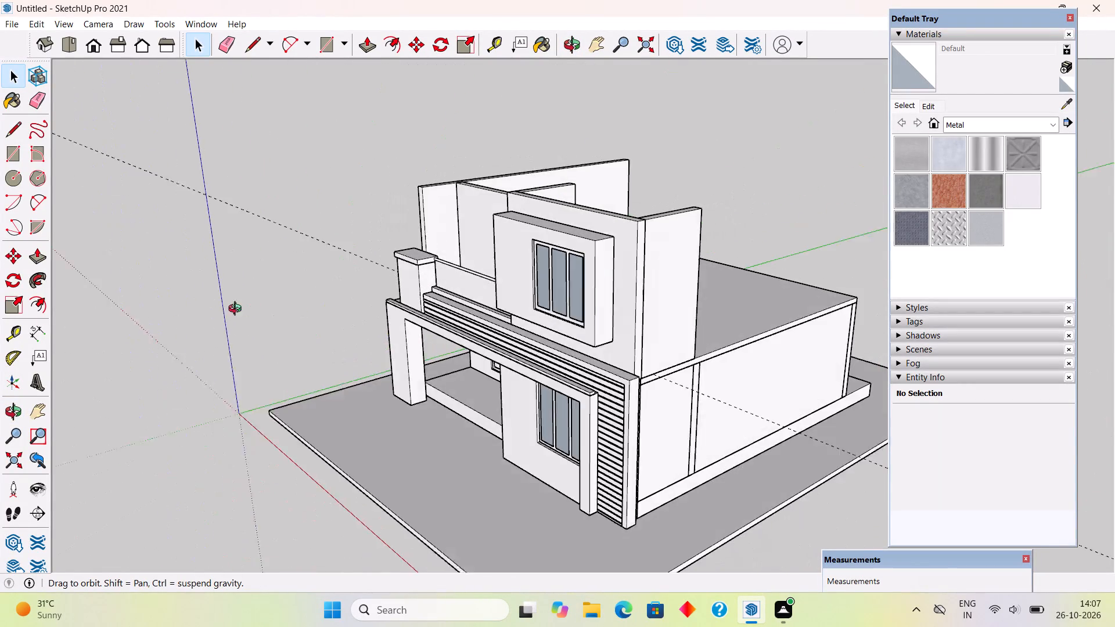
middle_click_drag(238, 310, 234, 310)
middle_click_drag(482, 359, 105, 385)
scroll(113, 383, "up", 1)
scroll(116, 381, "down", 2)
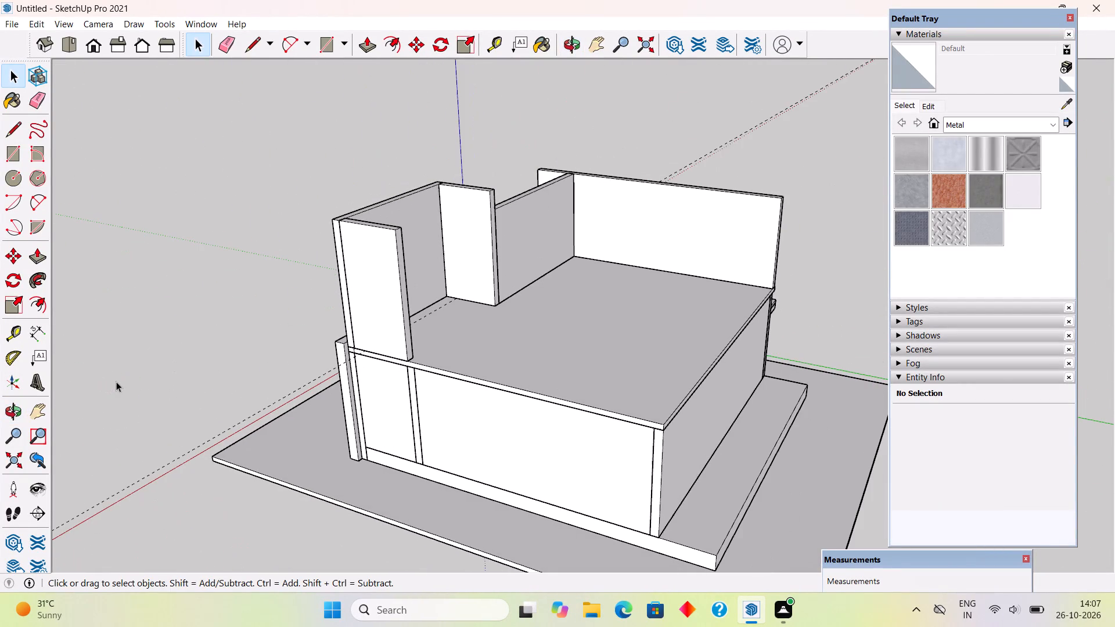
Place guides 9" inside the rear edge and the adjoining open side edge of the upper floor slab.
scroll(750, 437, "up", 3)
middle_click_drag(750, 441, 733, 550)
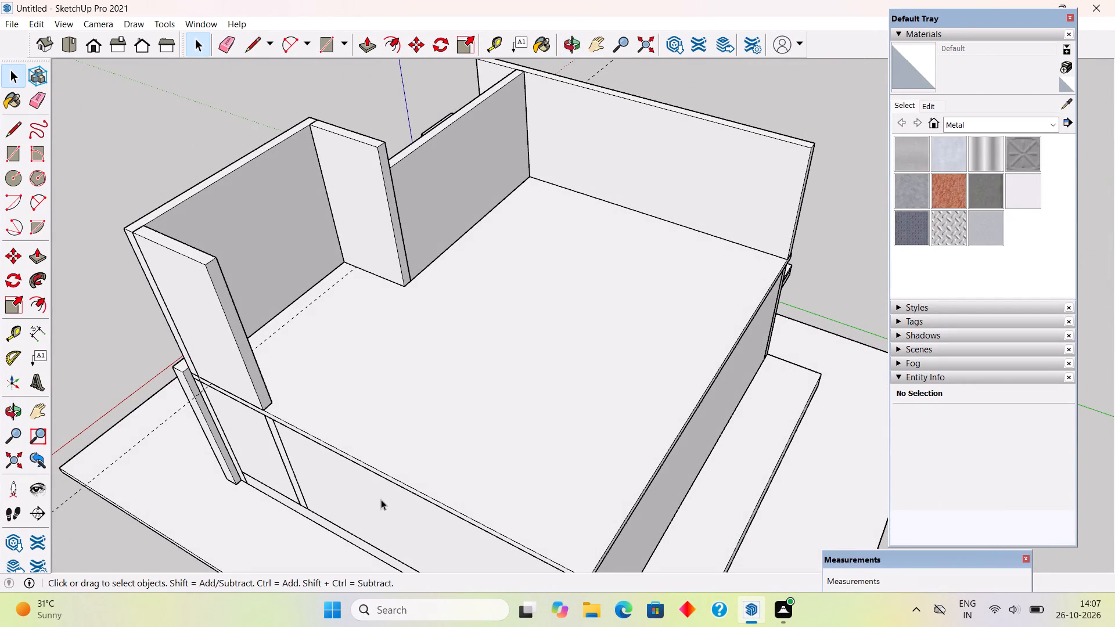
scroll(406, 466, "up", 1)
scroll(406, 466, "down", 4)
scroll(602, 509, "up", 3)
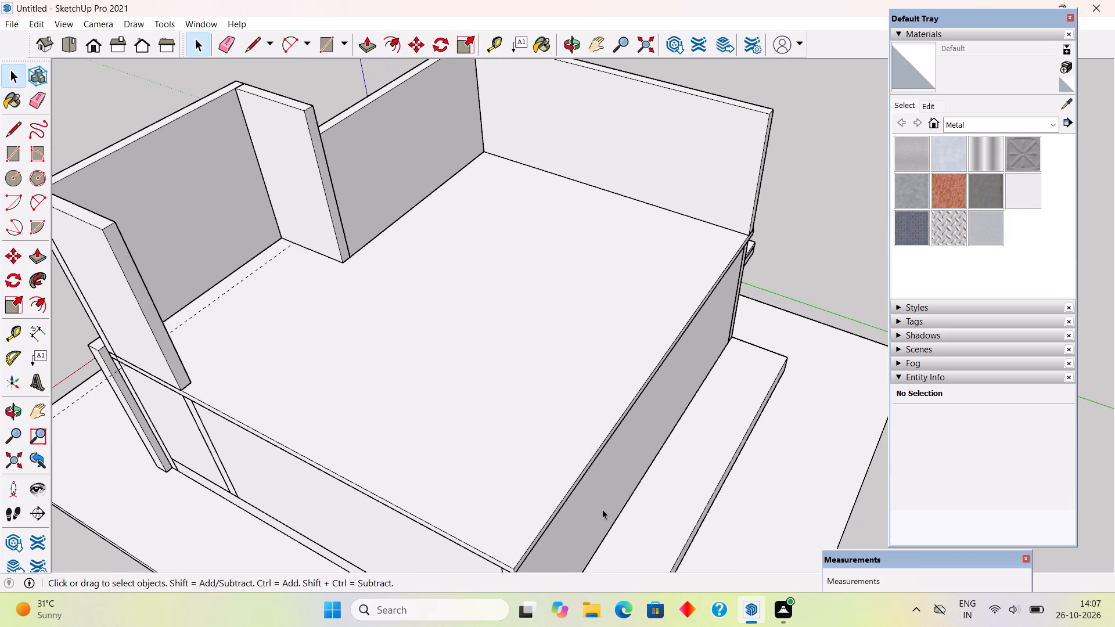
key("t")
left_click(587, 463)
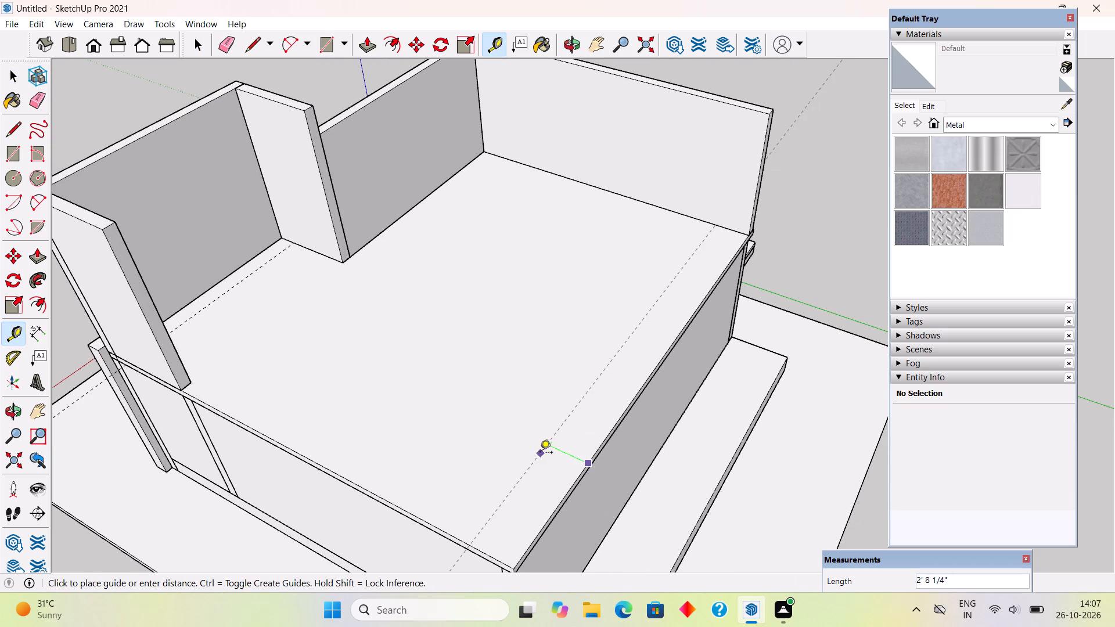
type("9\"")
key("Return")
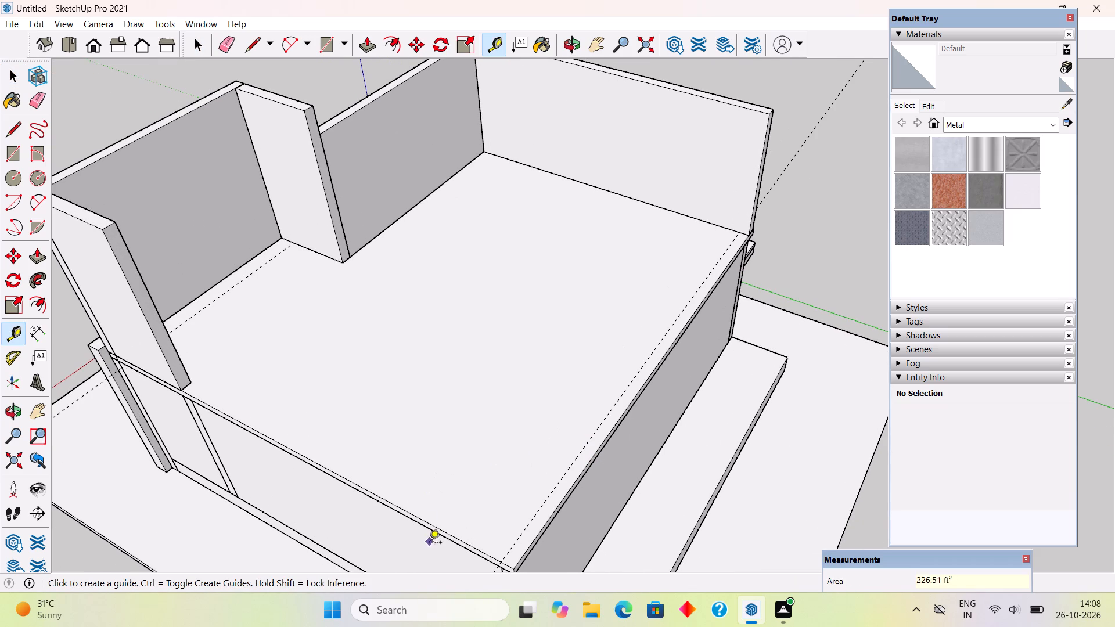
left_click(436, 525)
key("9")
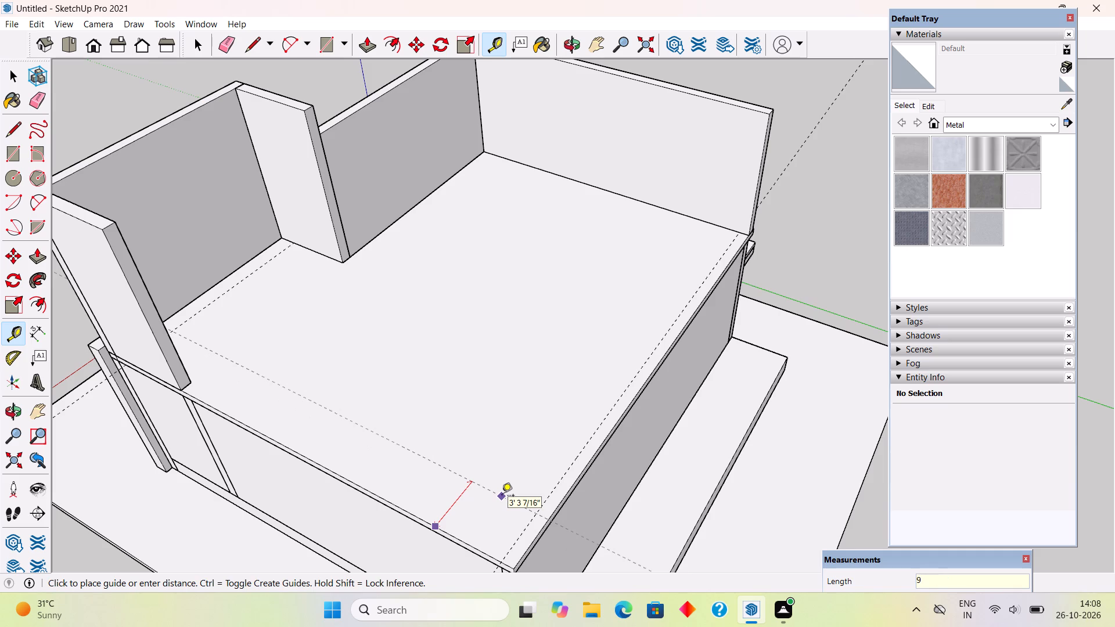
key("shift+quotedbl")
key("Return")
Inside the short upper side wall's group, Push/Pull its end face about 24' 1" to the slab's rear edge, and close the group.
key("r")
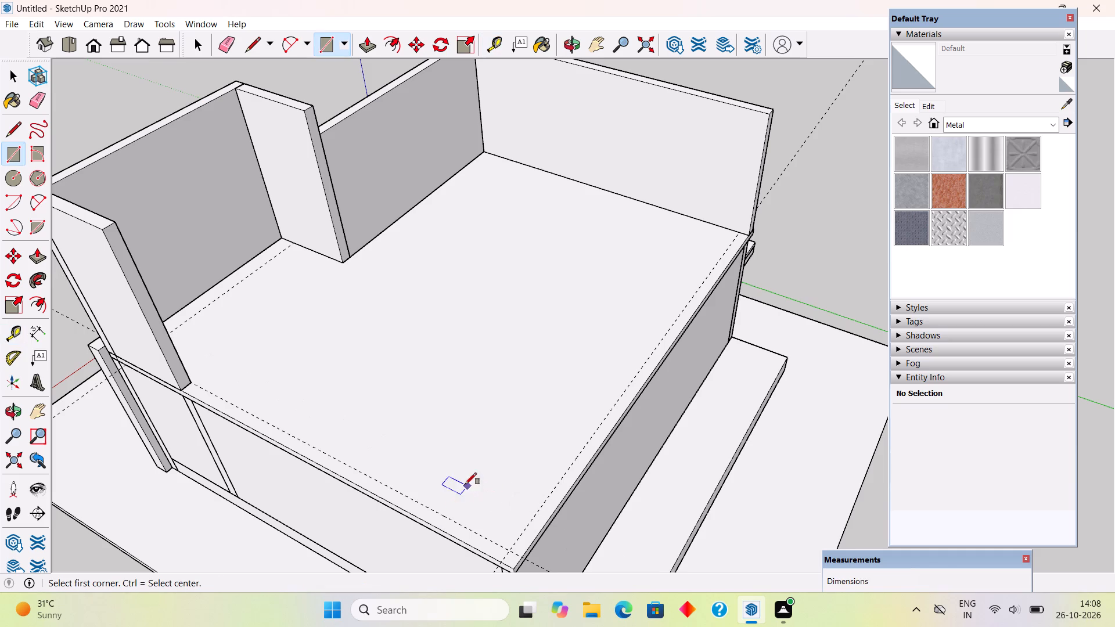
key("space")
key("p")
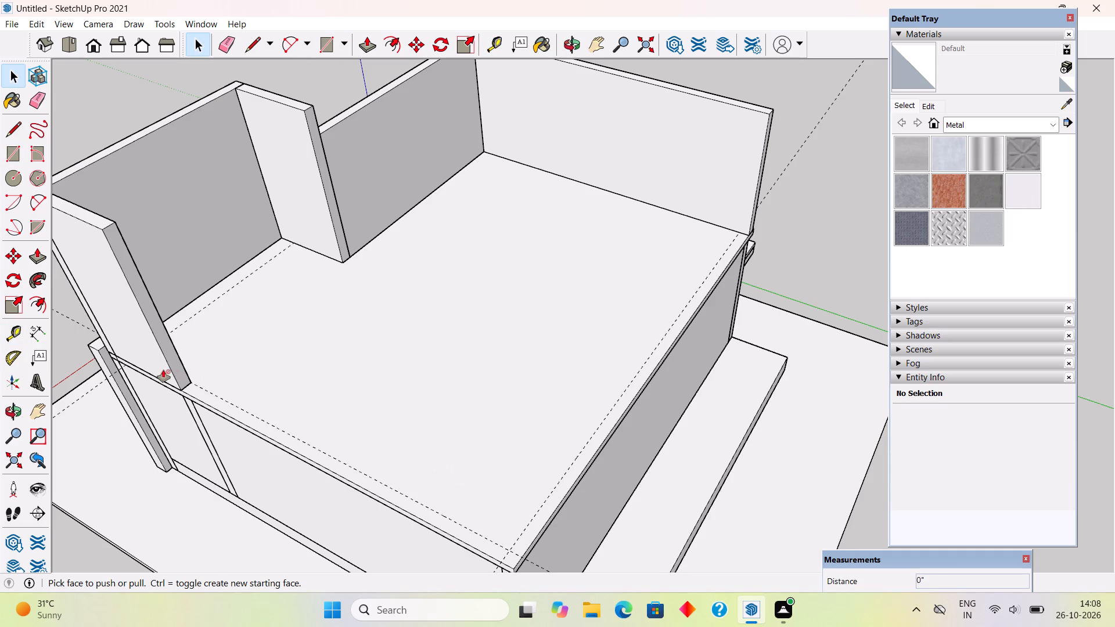
key("space")
left_click(179, 361)
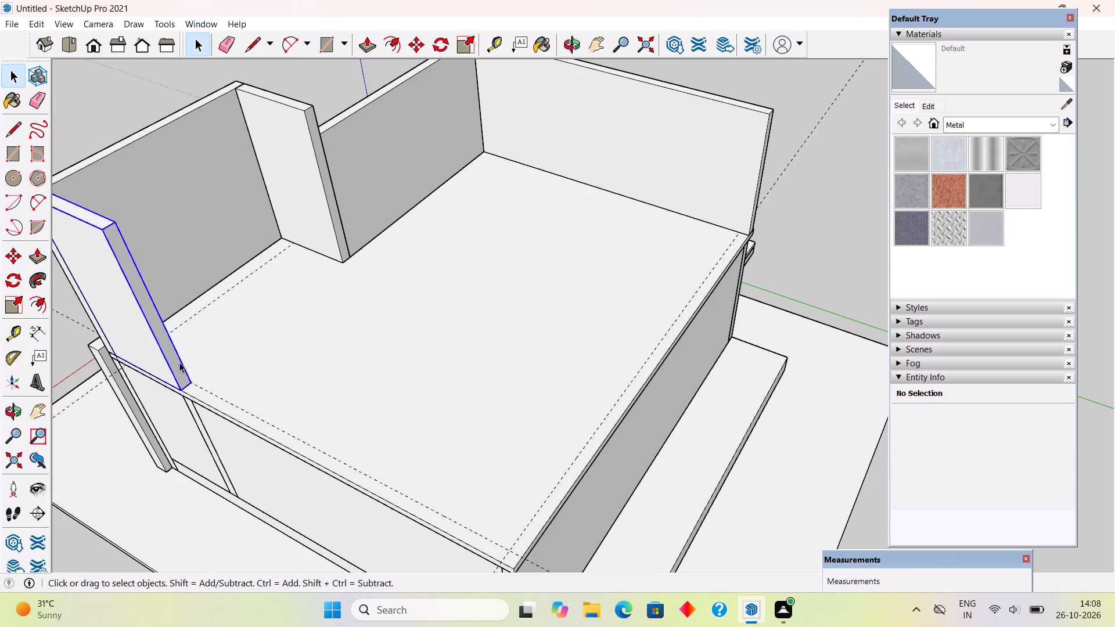
triple_click(179, 362)
key("p")
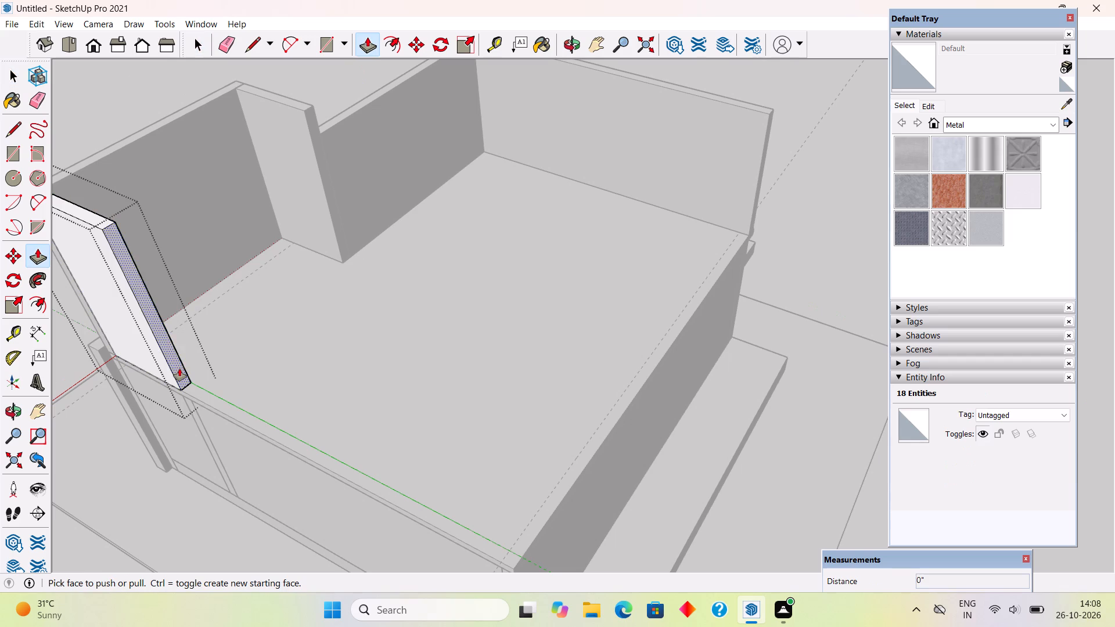
left_click(179, 369)
left_click(544, 528)
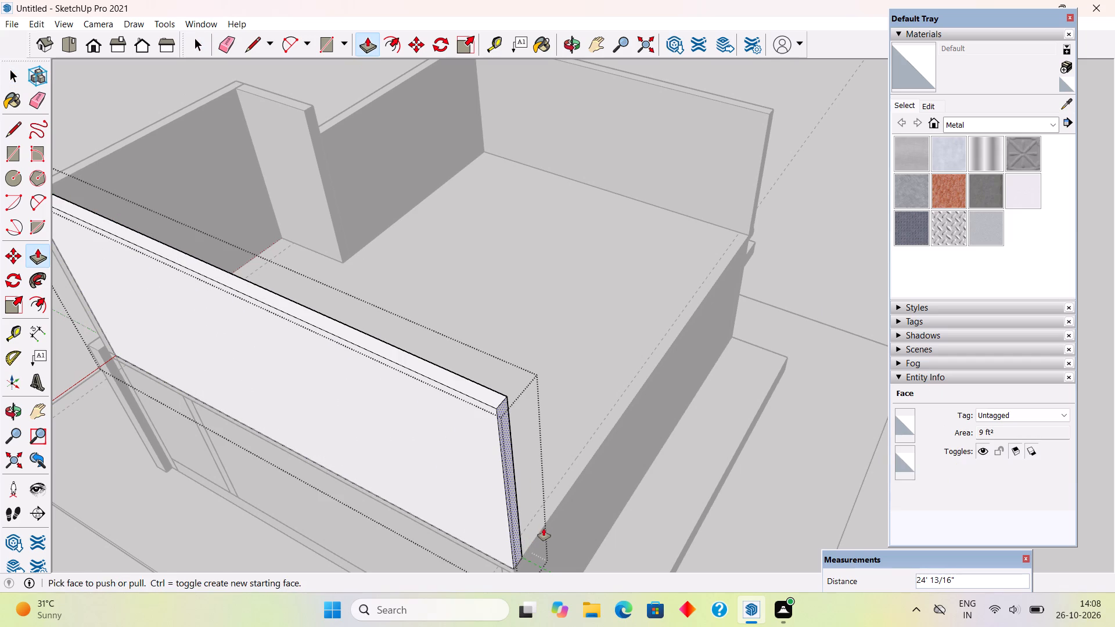
key("space")
left_click(798, 251)
Draw a 31' 1" by 9" rectangle along the slab's rear edge, spanning between the two upper side walls.
middle_click_drag(768, 318, 646, 278)
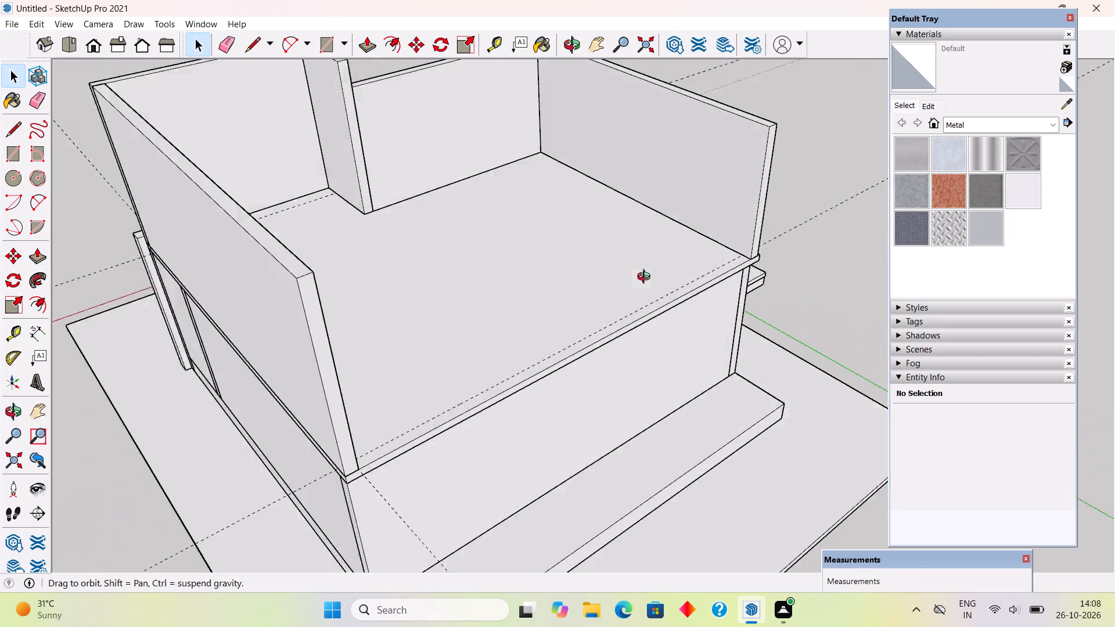
middle_click_drag(646, 278, 386, 308)
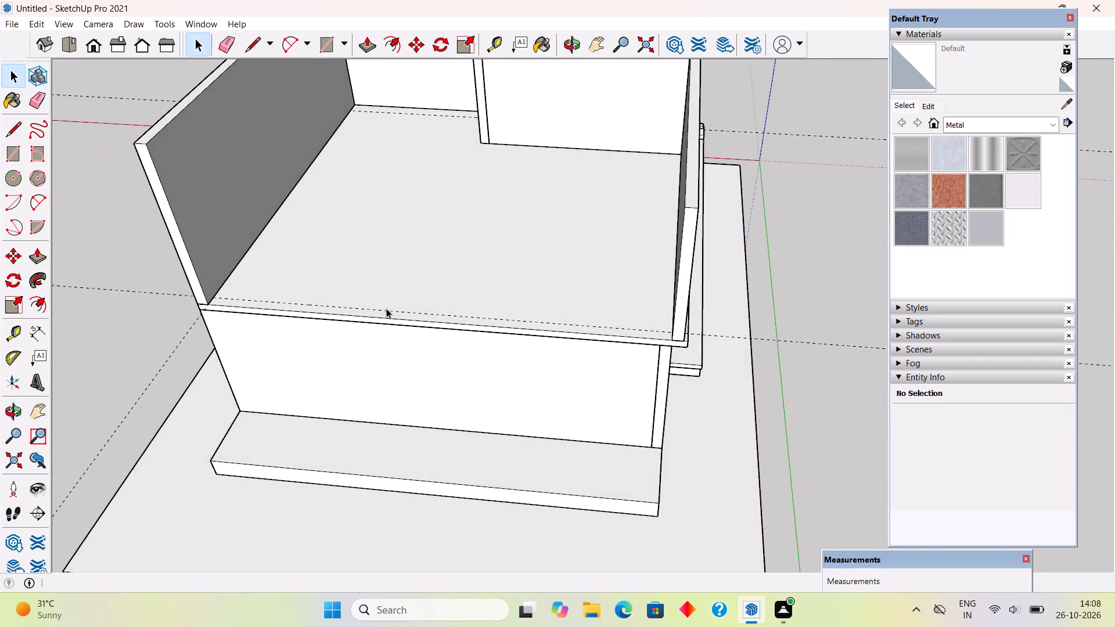
scroll(386, 308, "down", 1)
middle_click_drag(522, 339, 571, 475)
scroll(571, 475, "up", 3)
key("r")
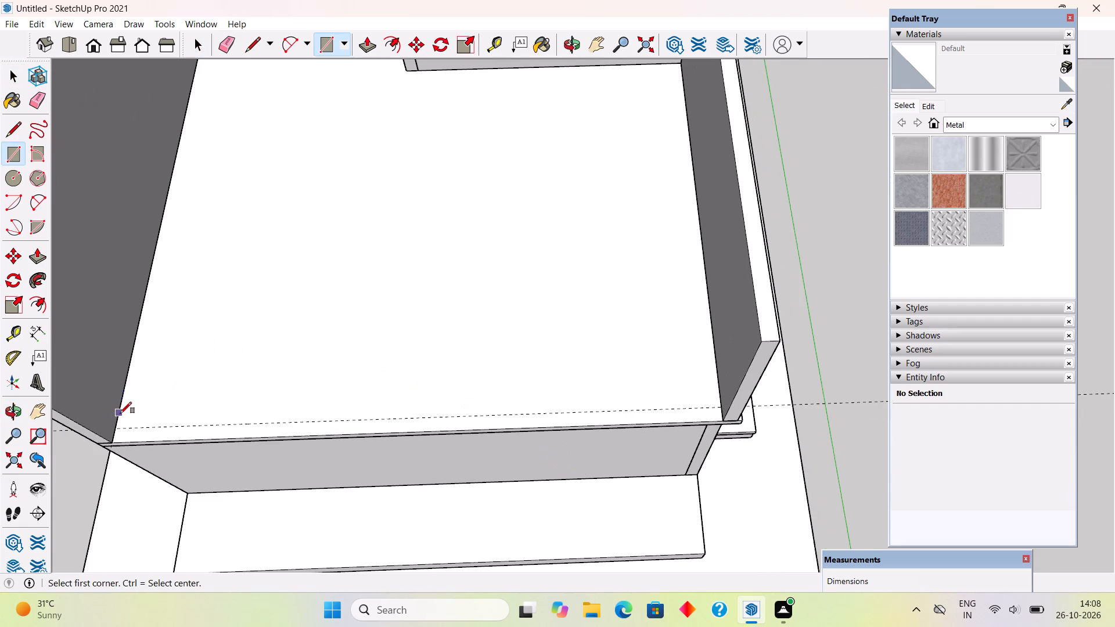
left_click(116, 430)
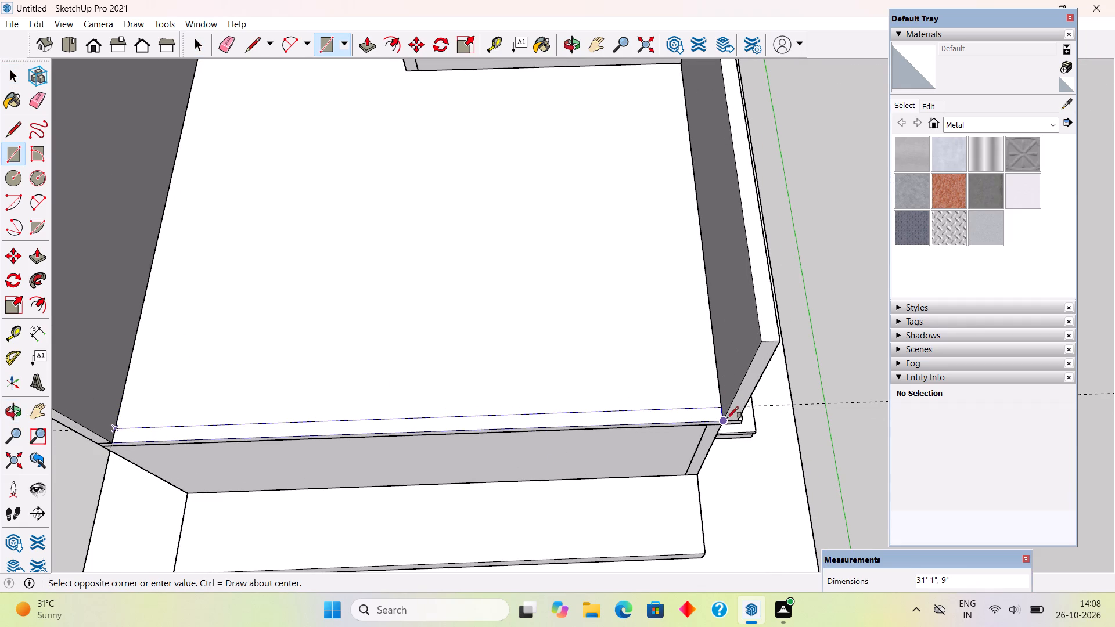
left_click(727, 421)
Push/Pull the rear strip up 10' level with the side walls, and make the new rear wall a group.
key("p")
left_click(707, 412)
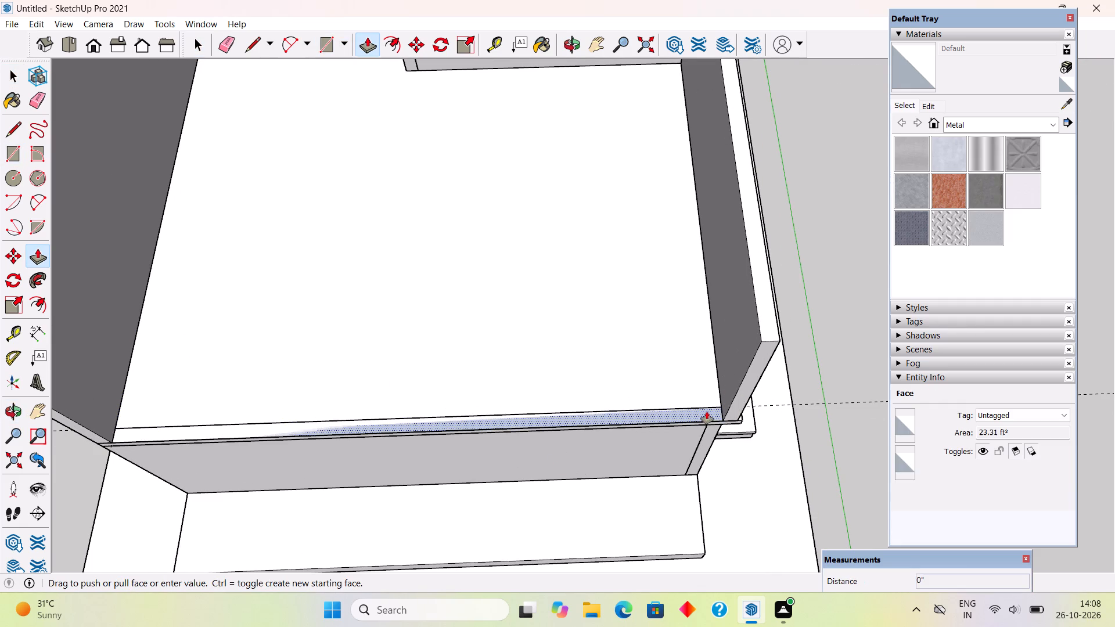
left_click(770, 333)
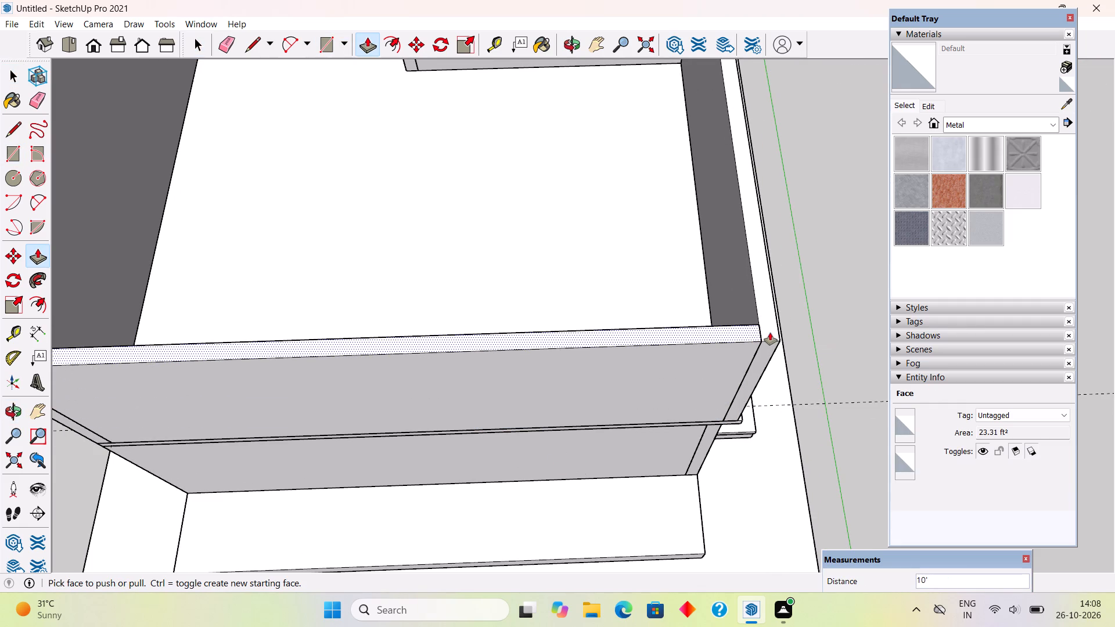
key("space")
triple_click(704, 358)
right_click(704, 358)
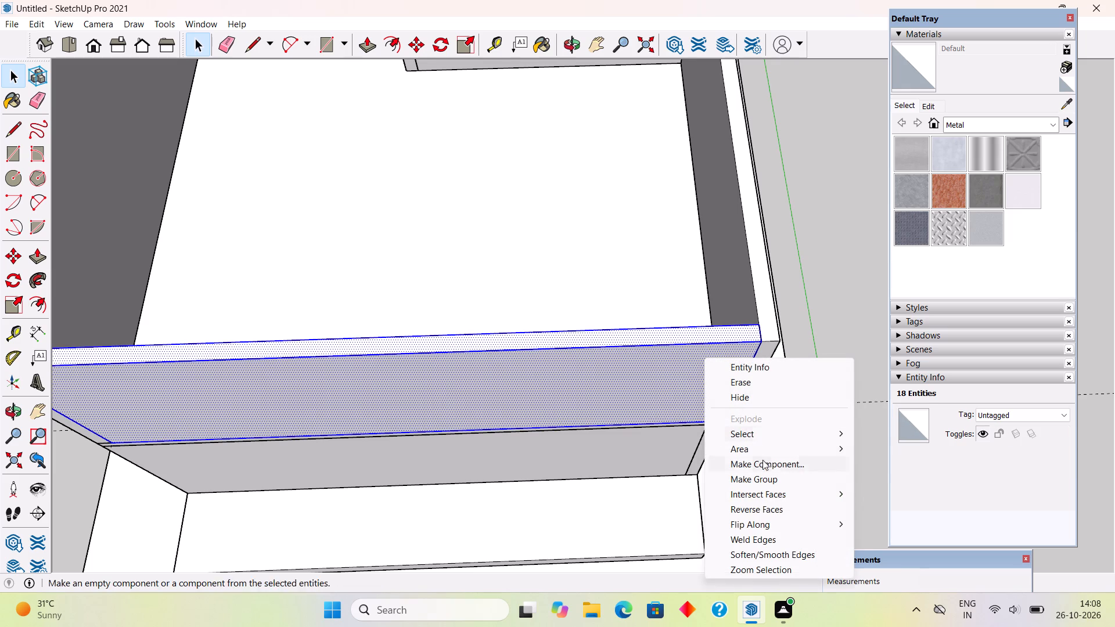
left_click(765, 474)
Examine the enclosed upper storey and its rear wall from all around the house, with the wall deselected.
scroll(765, 474, "down", 7)
middle_click_drag(767, 454, 787, 340)
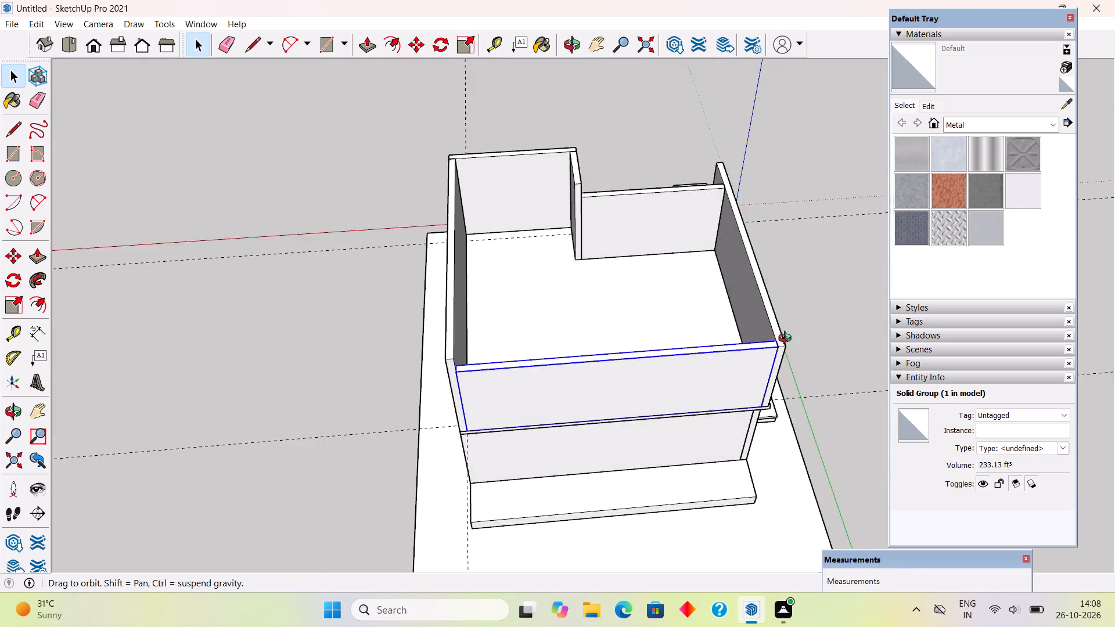
middle_click_drag(787, 340, 779, 250)
middle_click_drag(377, 403, 728, 342)
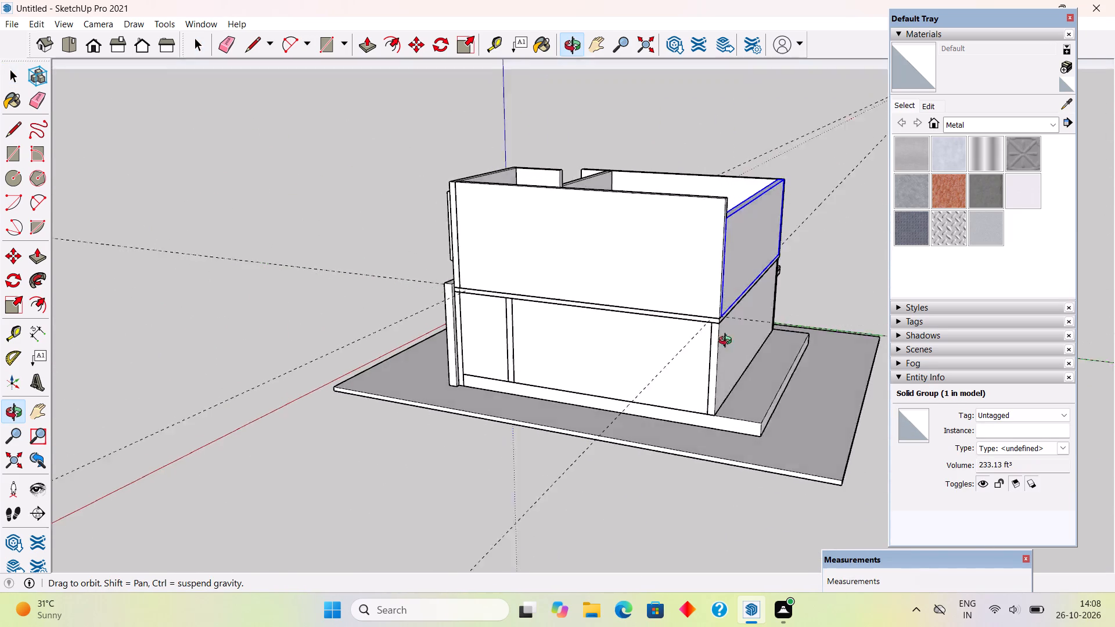
middle_click_drag(728, 342, 506, 402)
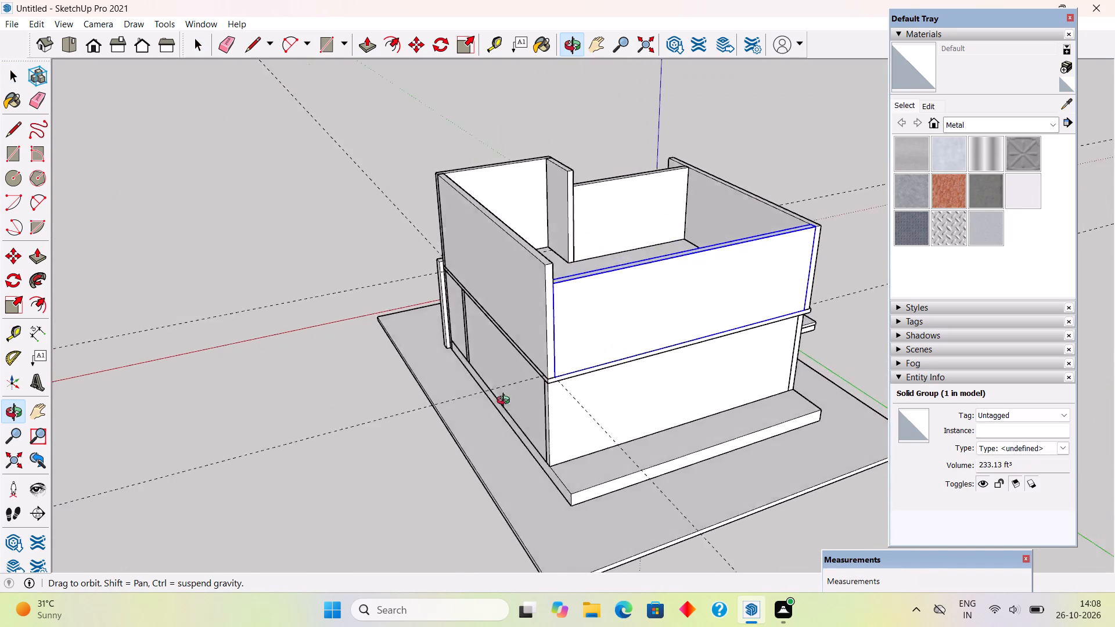
middle_click_drag(506, 402, 357, 479)
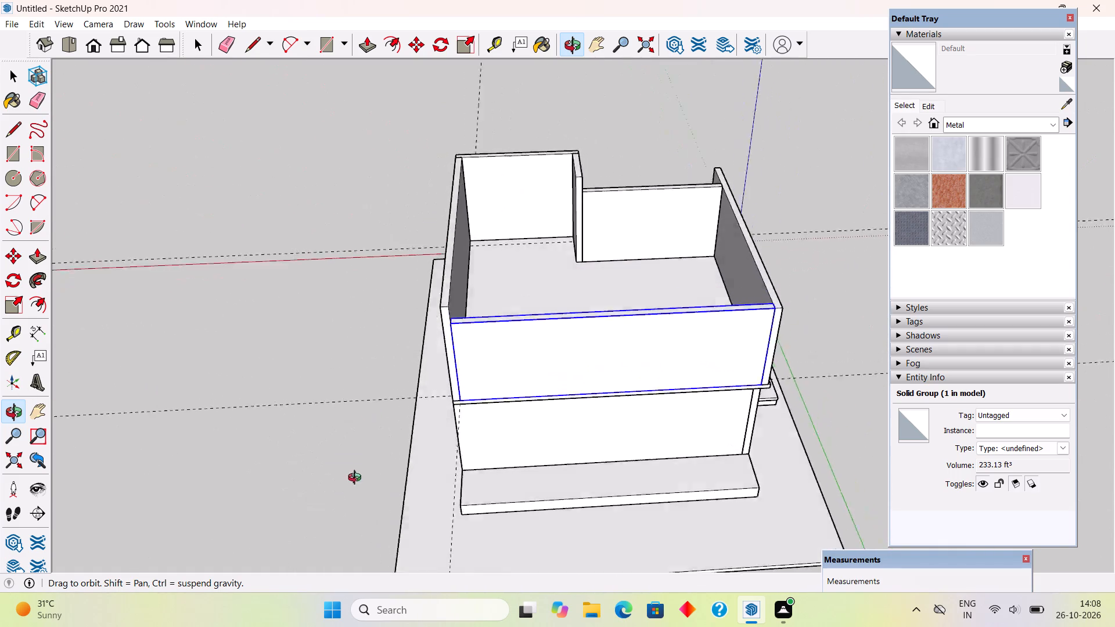
middle_click_drag(357, 479, 176, 511)
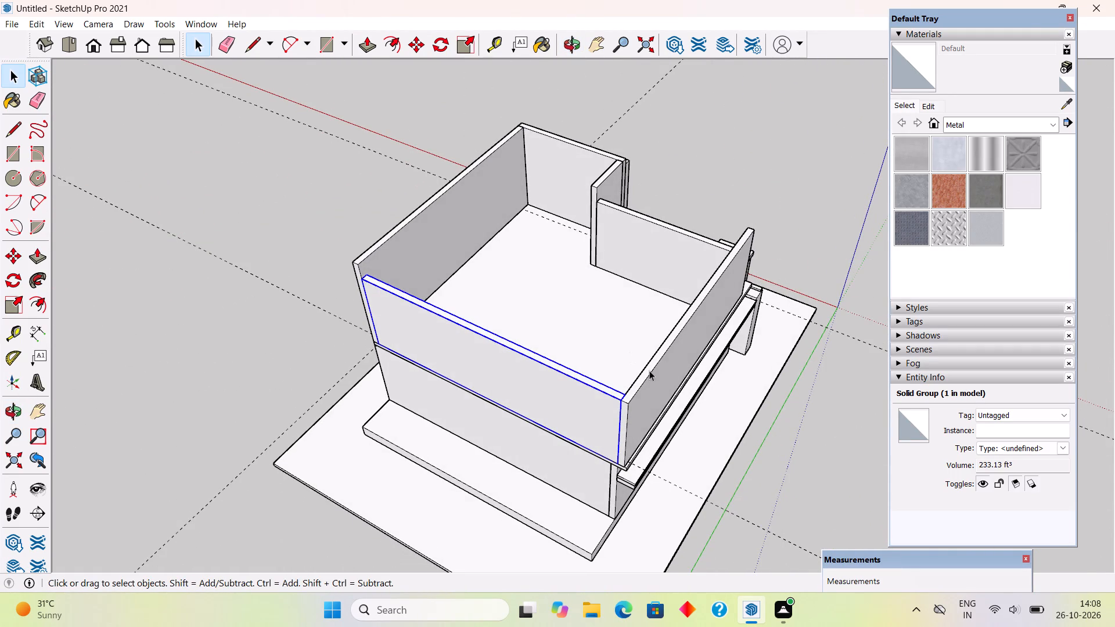
middle_click_drag(631, 388, 600, 454)
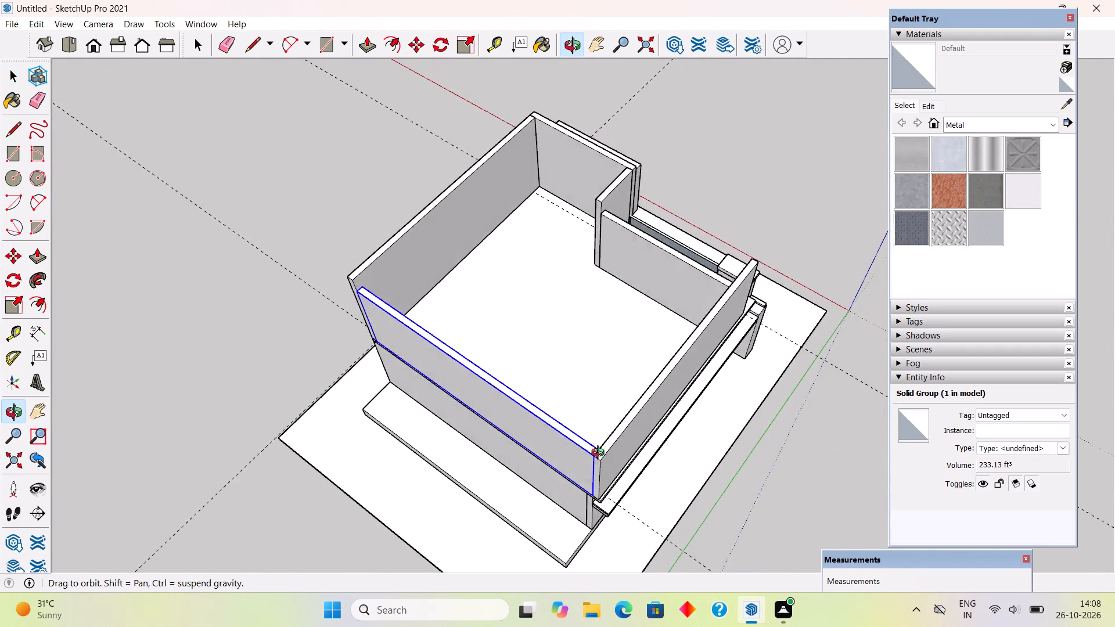
middle_click_drag(600, 454, 602, 452)
scroll(642, 415, "up", 3)
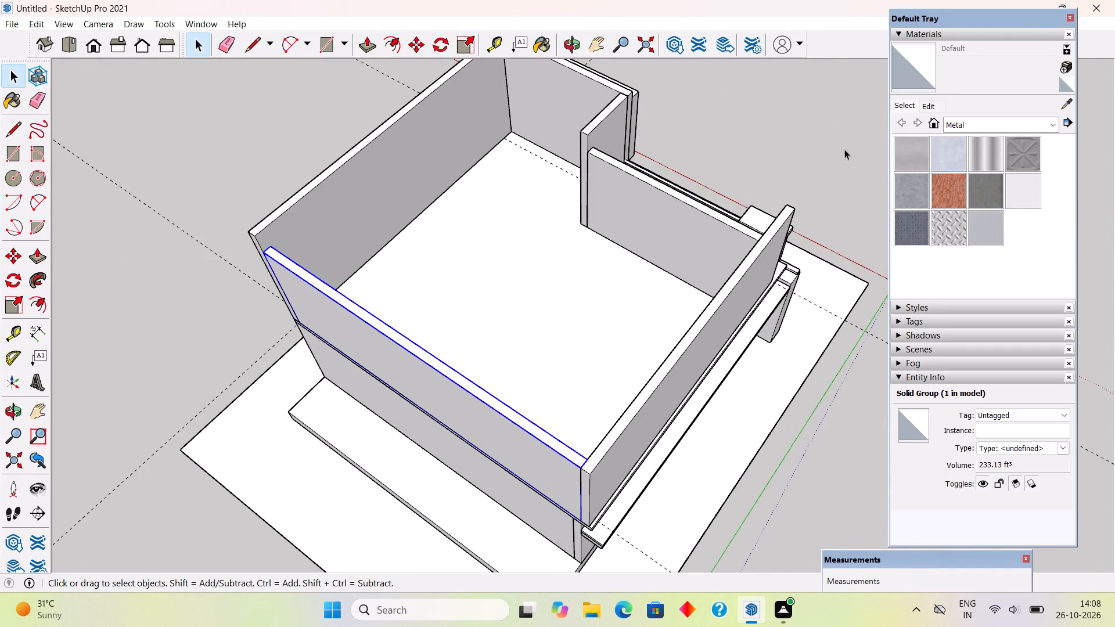
left_click(844, 149)
middle_click_drag(783, 280, 347, 224)
scroll(318, 219, "down", 4)
middle_click_drag(708, 341, 423, 204)
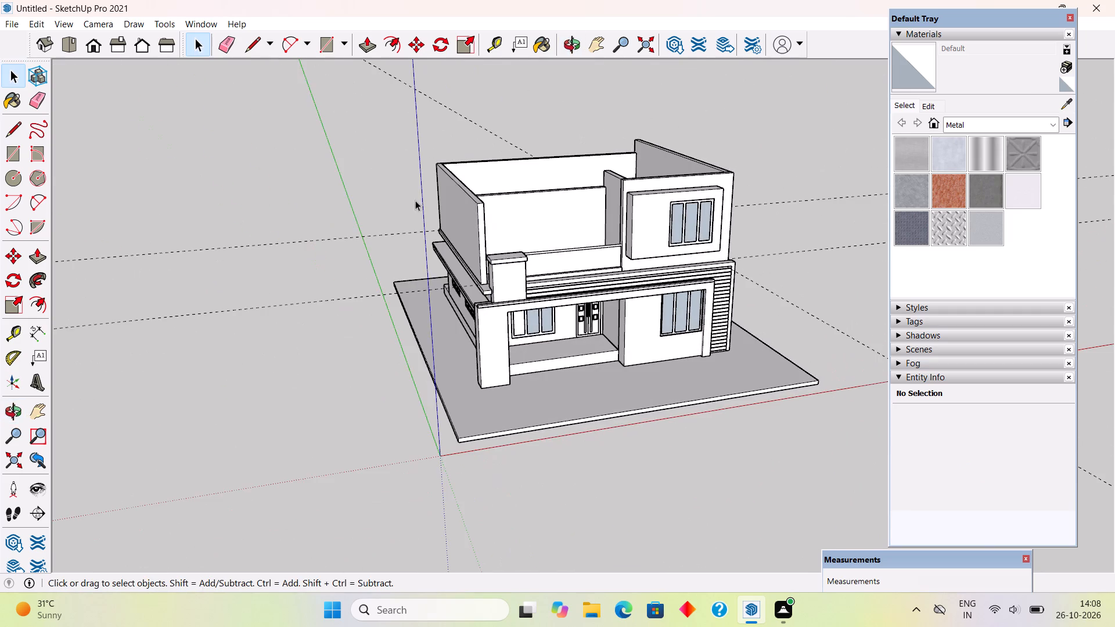
Examine the upper storey's facade, balcony parapet and inner walls from the front and from above.
middle_click_drag(735, 193, 627, 170)
scroll(627, 170, "up", 3)
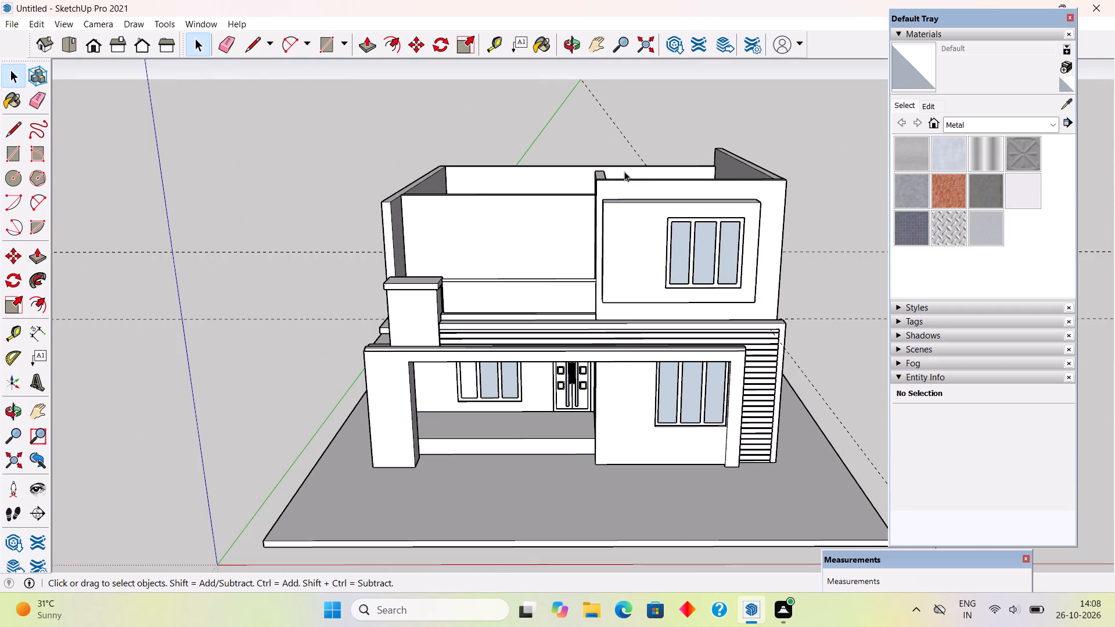
scroll(612, 226, "down", 2)
middle_click_drag(609, 214, 657, 134)
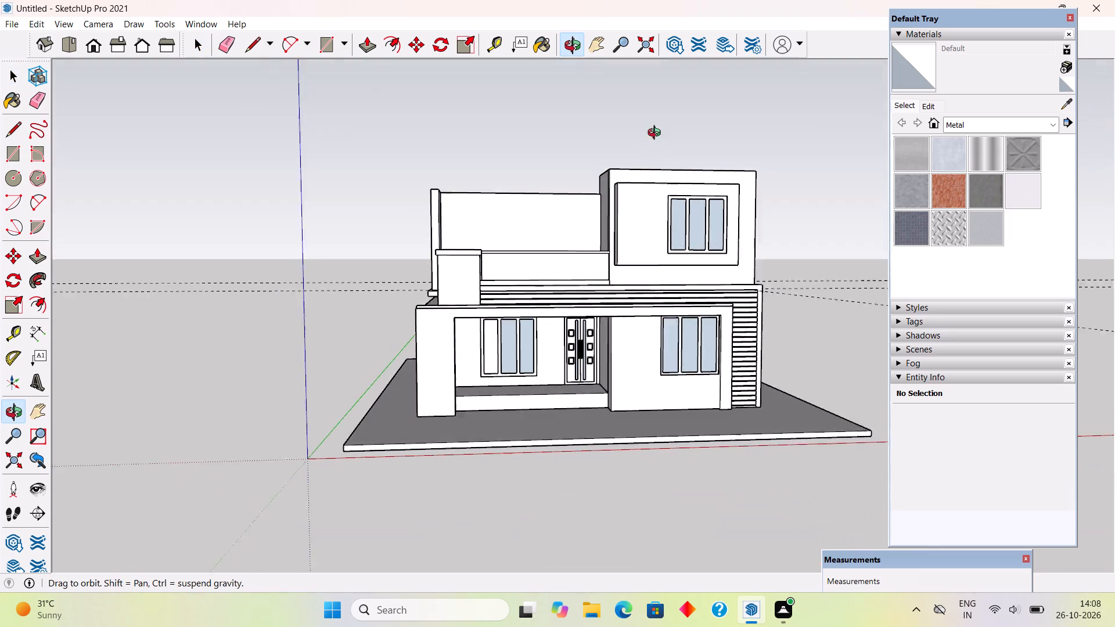
middle_click_drag(657, 134, 666, 122)
scroll(641, 202, "up", 4)
middle_click_drag(664, 235, 876, 385)
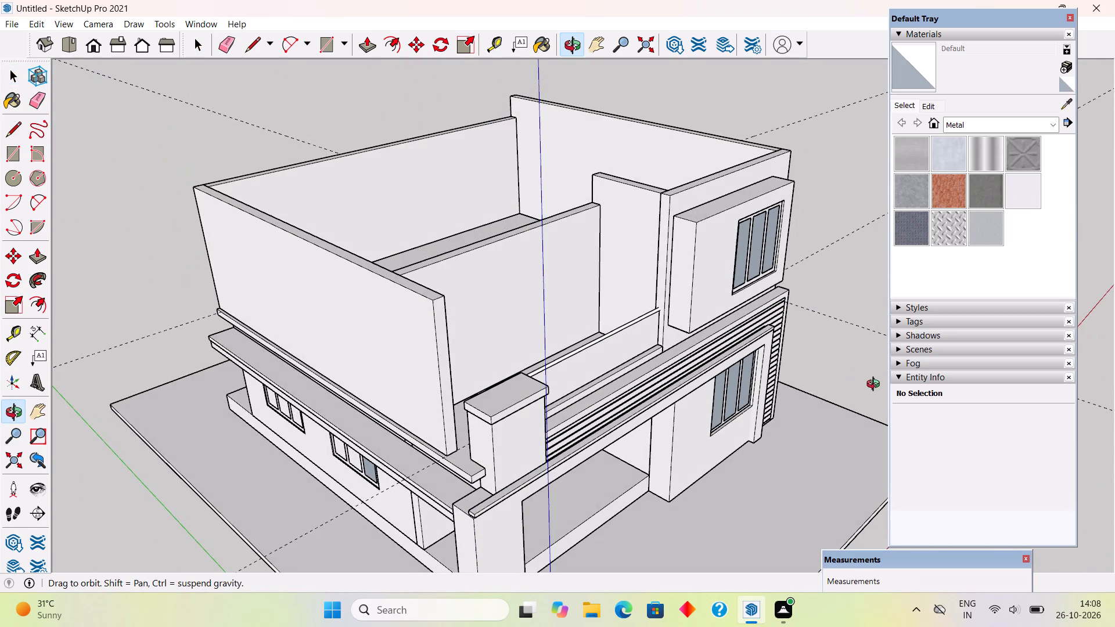
middle_click_drag(876, 385, 815, 397)
scroll(790, 362, "up", 2)
scroll(618, 326, "up", 2)
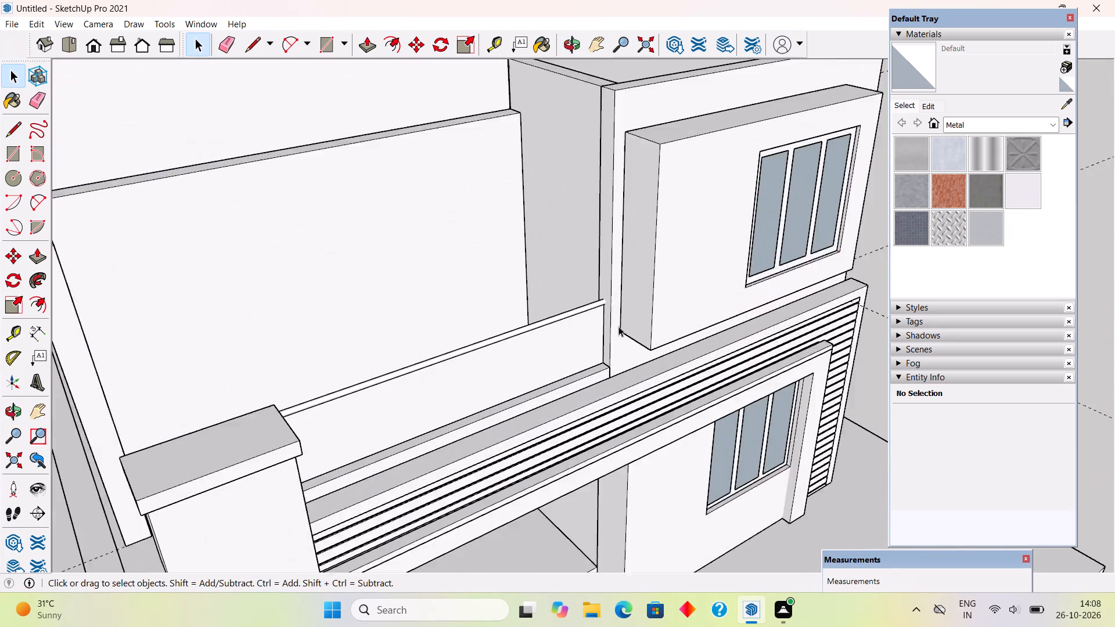
scroll(618, 326, "up", 3)
scroll(584, 295, "up", 4)
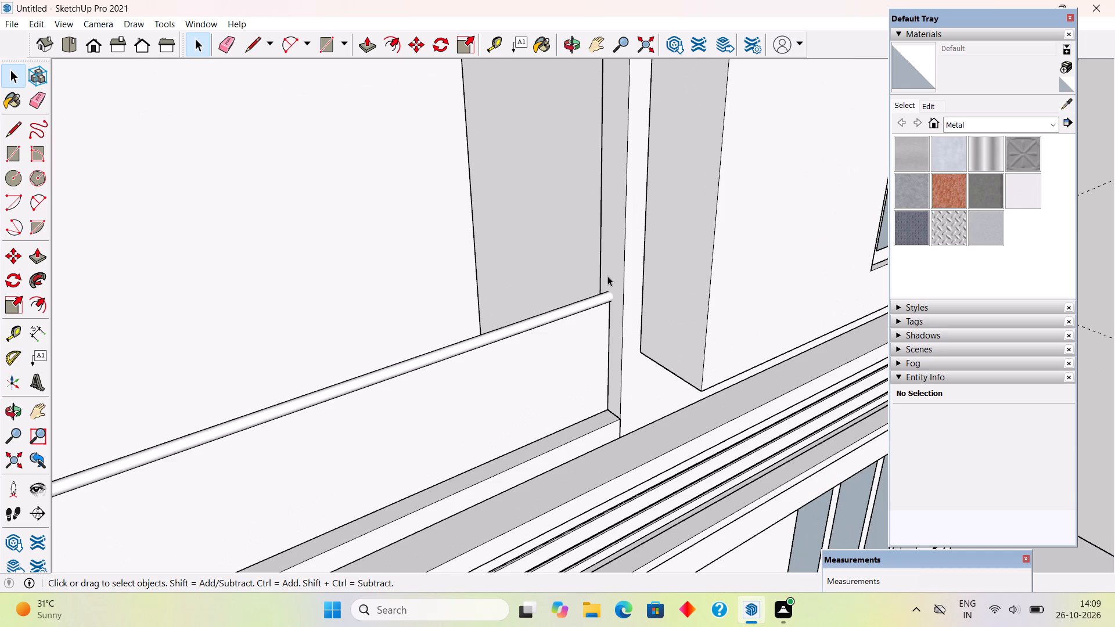
scroll(616, 280, "down", 13)
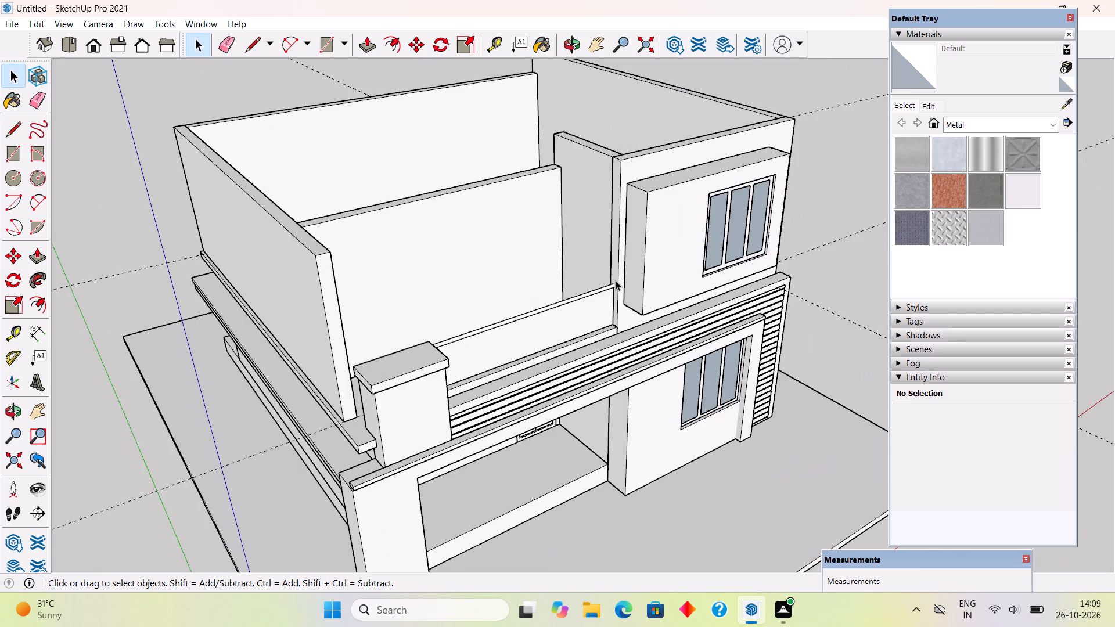
middle_click_drag(621, 313, 628, 310)
scroll(627, 302, "down", 1)
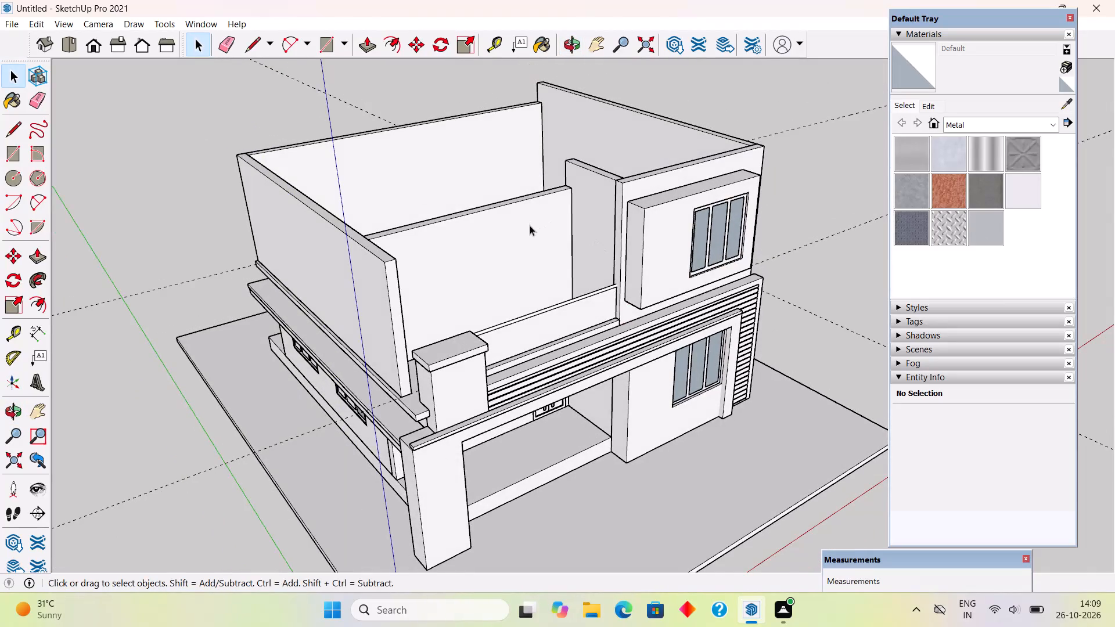
Inside the group of the short wall beside the balcony, Push/Pull its inner end face about 23' 4" to the rear wall, and close the group.
middle_click_drag(566, 276, 889, 328)
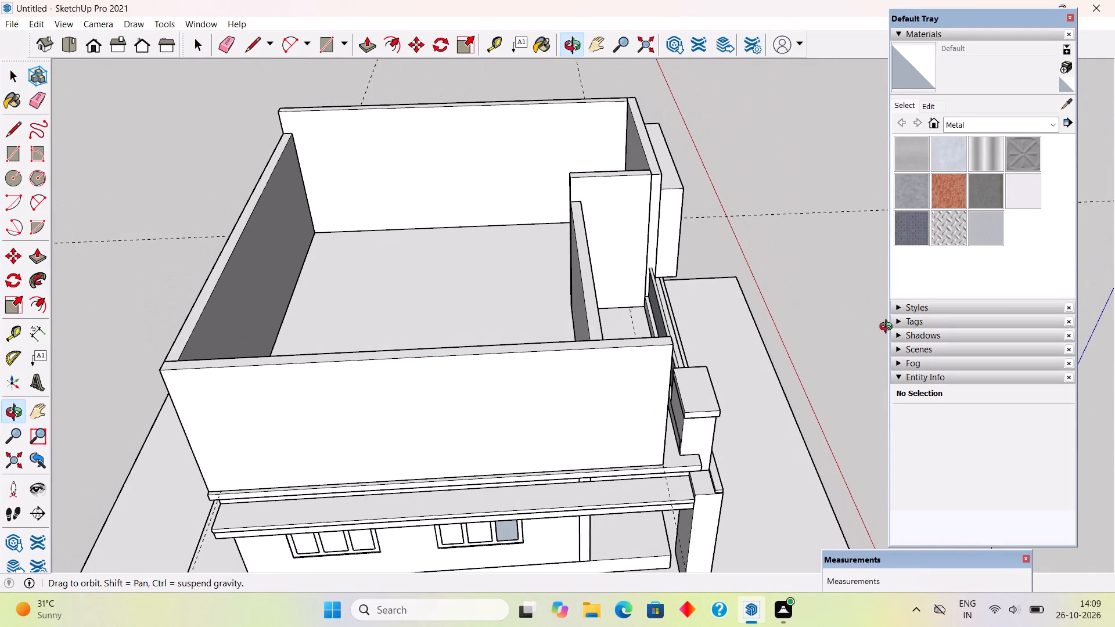
middle_click_drag(889, 328, 743, 354)
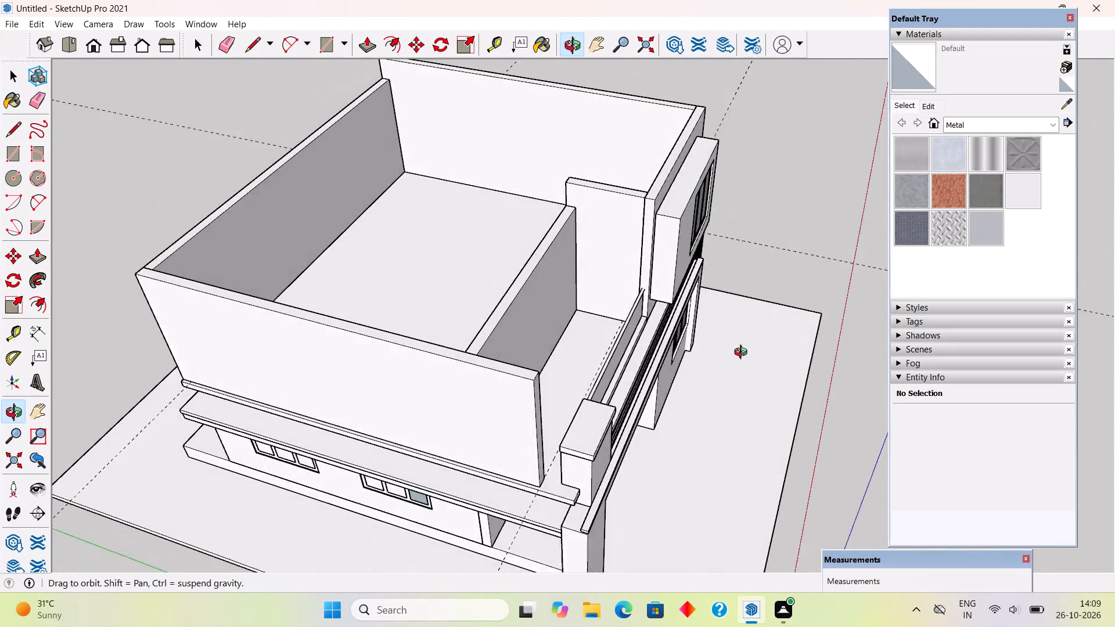
middle_click_drag(743, 354, 699, 353)
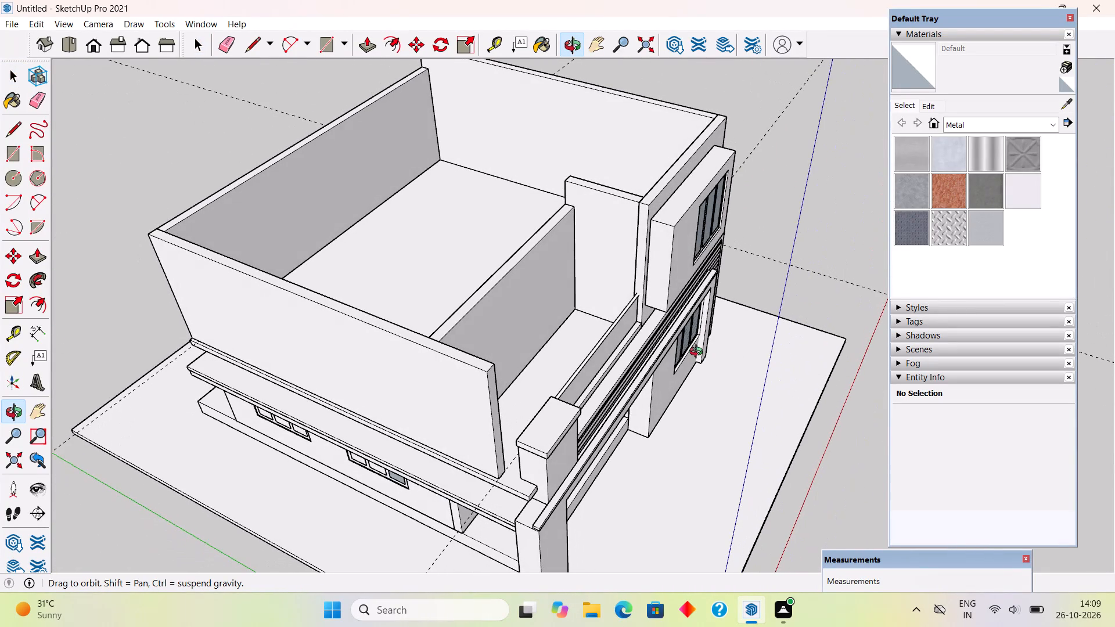
middle_click_drag(699, 353, 819, 345)
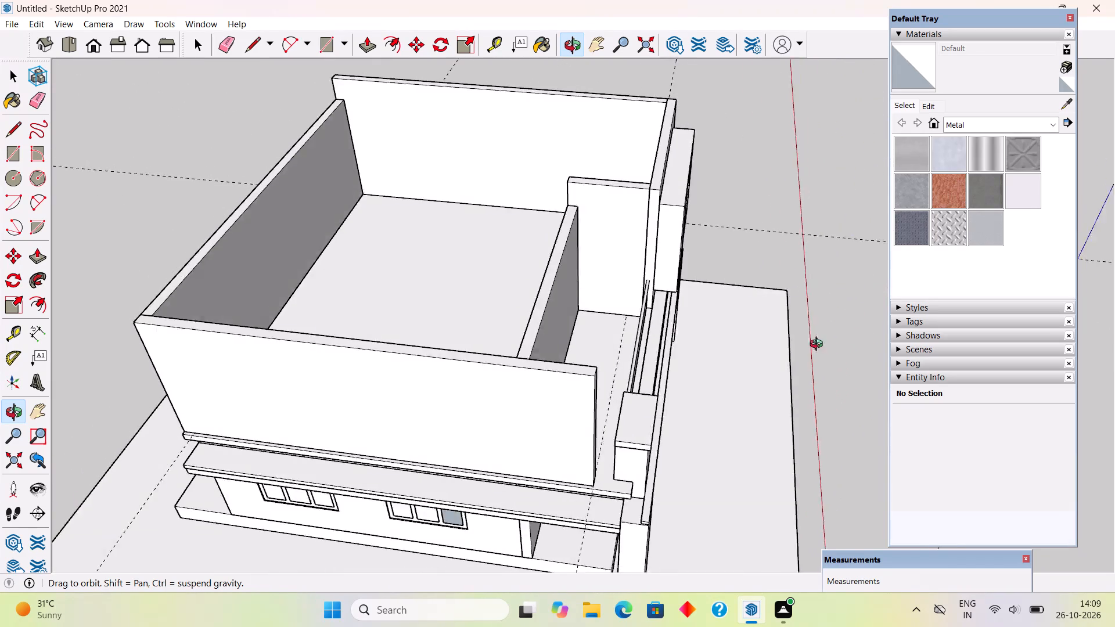
middle_click_drag(819, 345, 1114, 379)
scroll(620, 294, "up", 2)
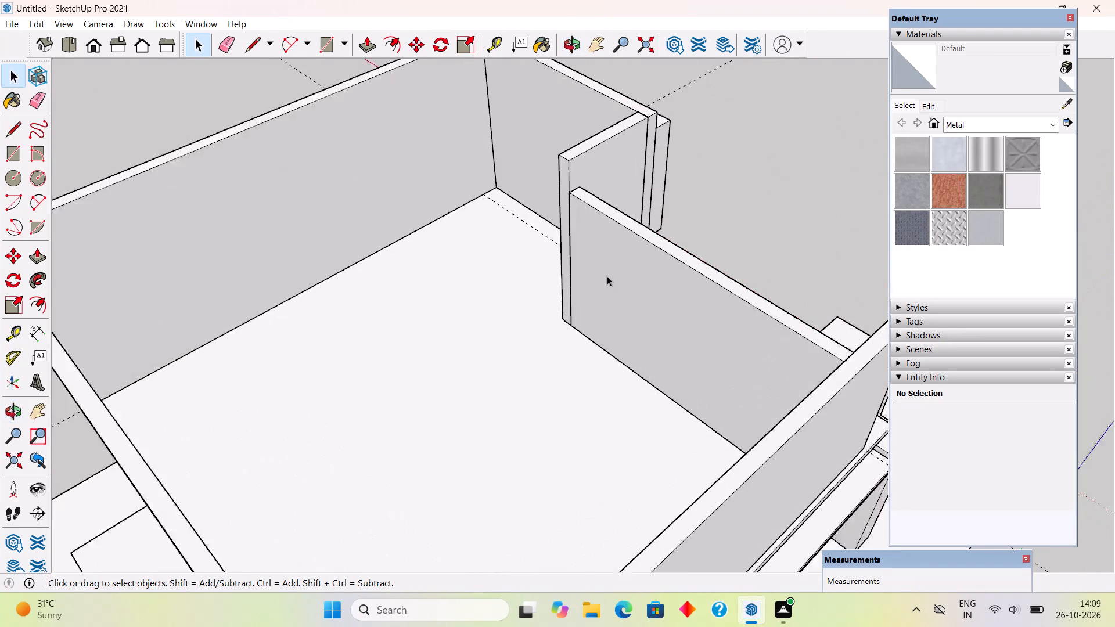
scroll(607, 276, "up", 2)
triple_click(564, 309)
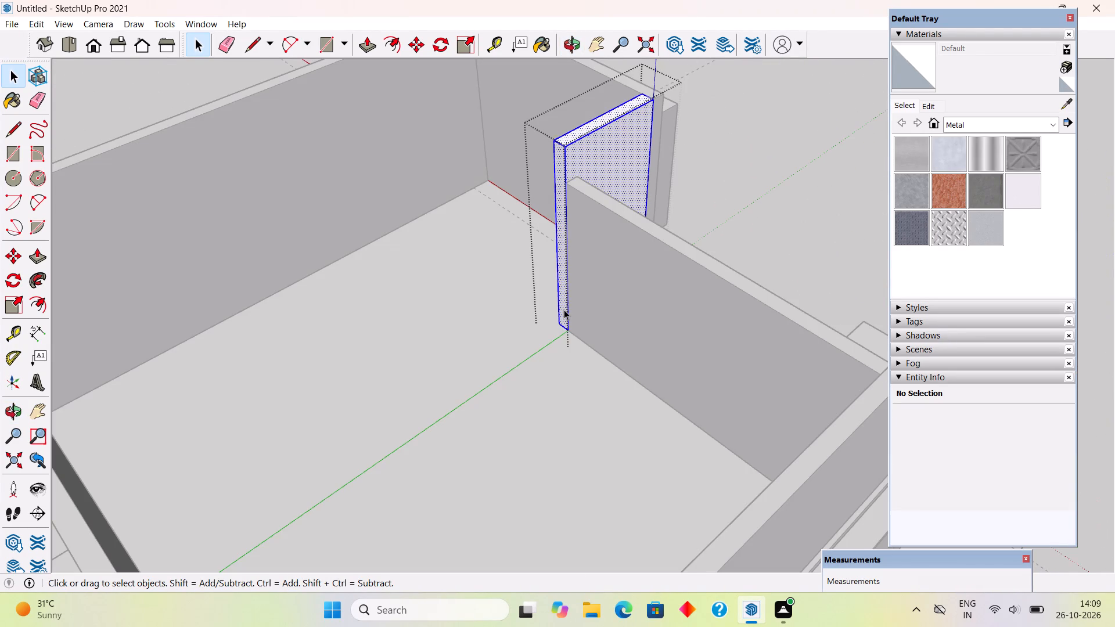
key("p")
left_click(563, 302)
scroll(460, 355, "down", 5)
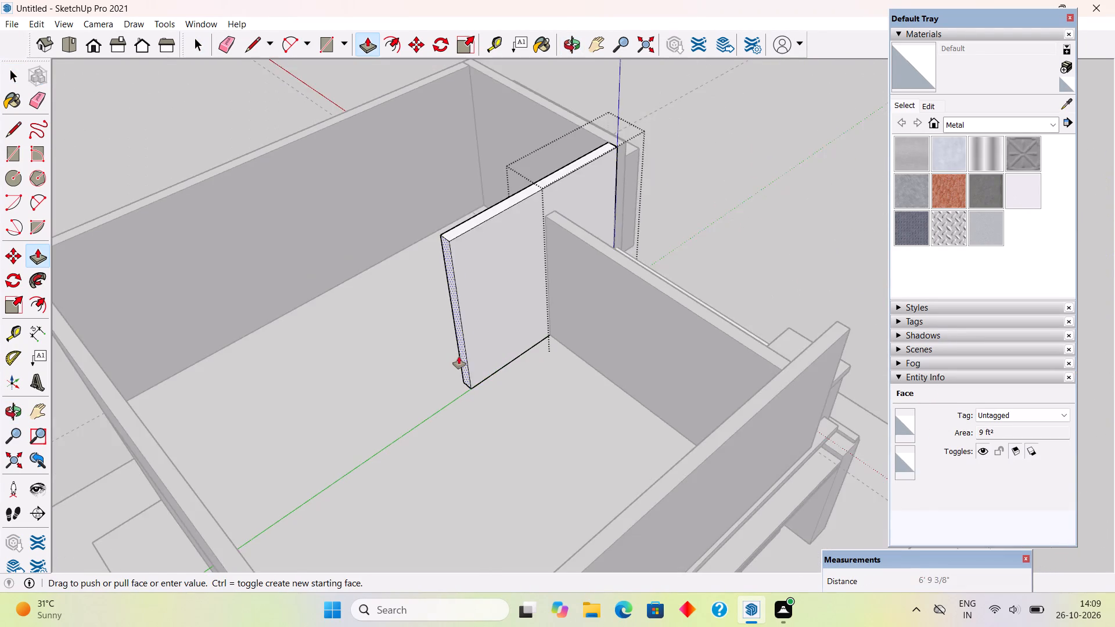
scroll(459, 356, "down", 3)
left_click(325, 422)
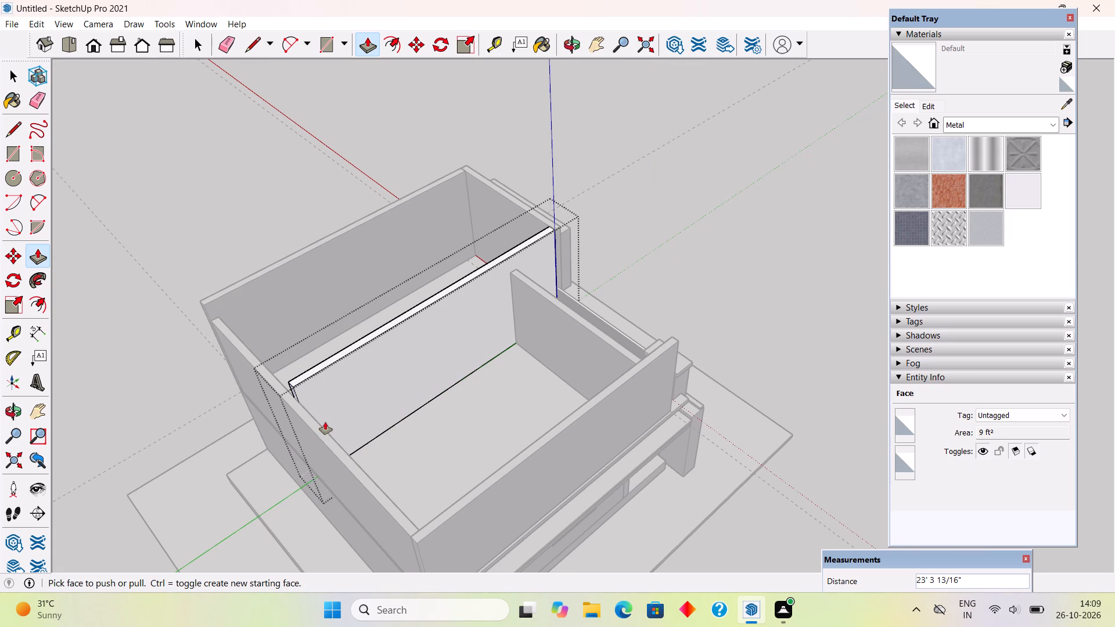
key("space")
left_click(721, 205)
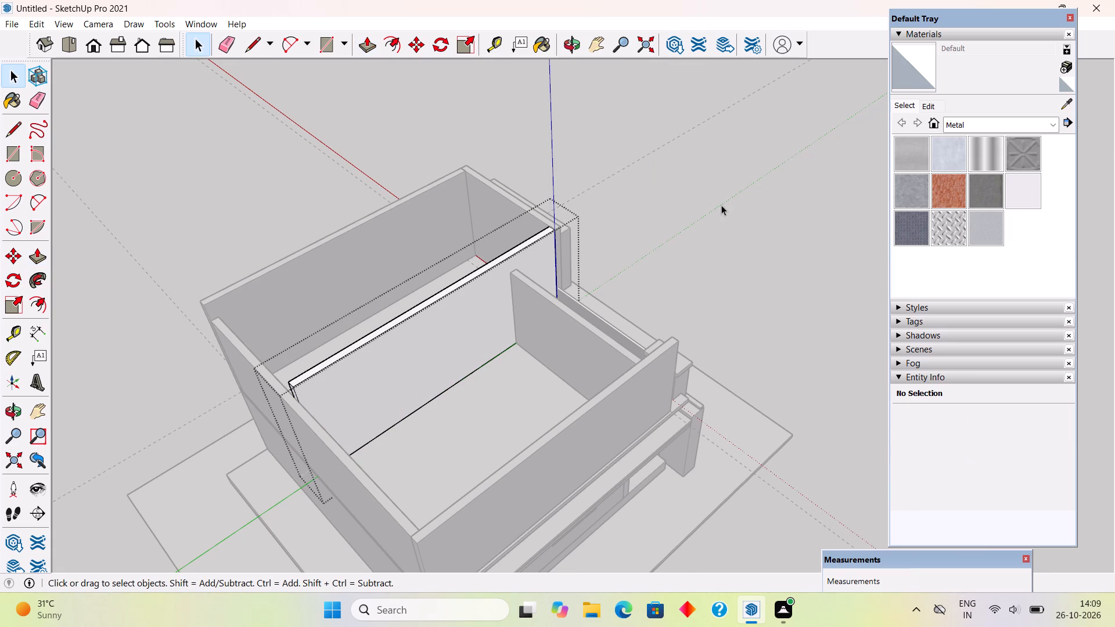
Examine the extended partition and the pillar-side elevation, checking the wall edge between the slab and roof ledge with the Tape Measure.
middle_click_drag(579, 374, 569, 299)
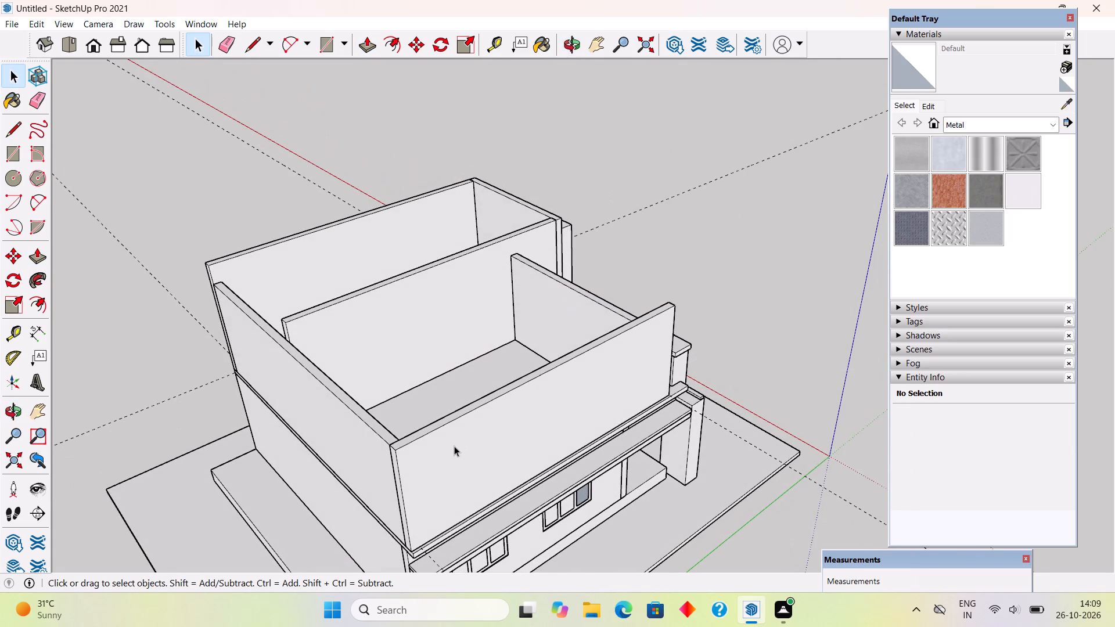
scroll(454, 446, "up", 3)
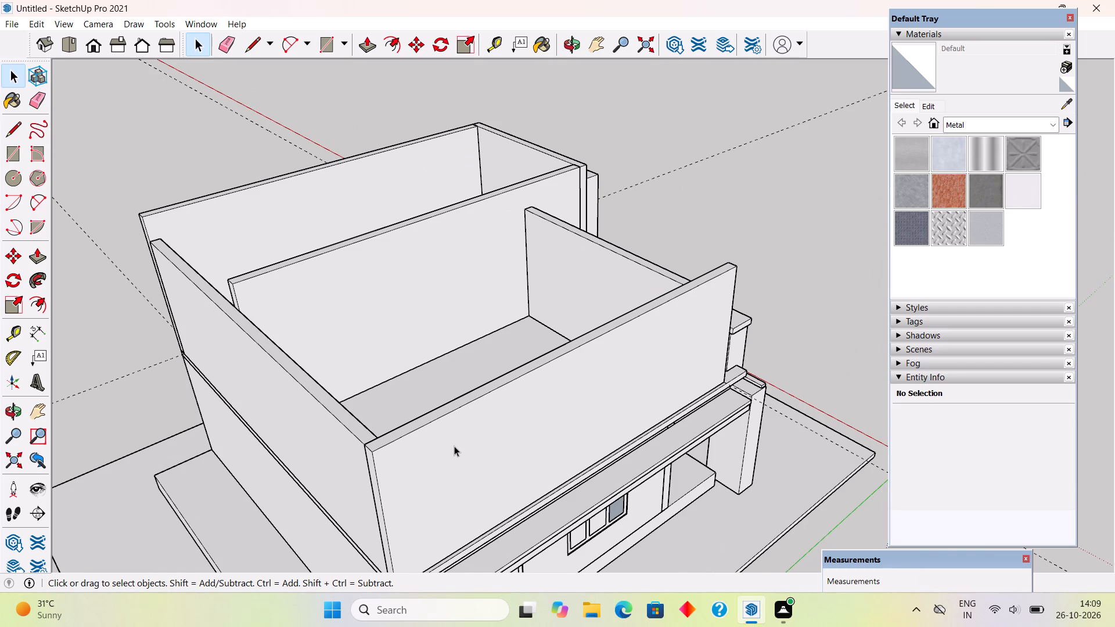
scroll(455, 446, "down", 6)
middle_click_drag(562, 457, 272, 232)
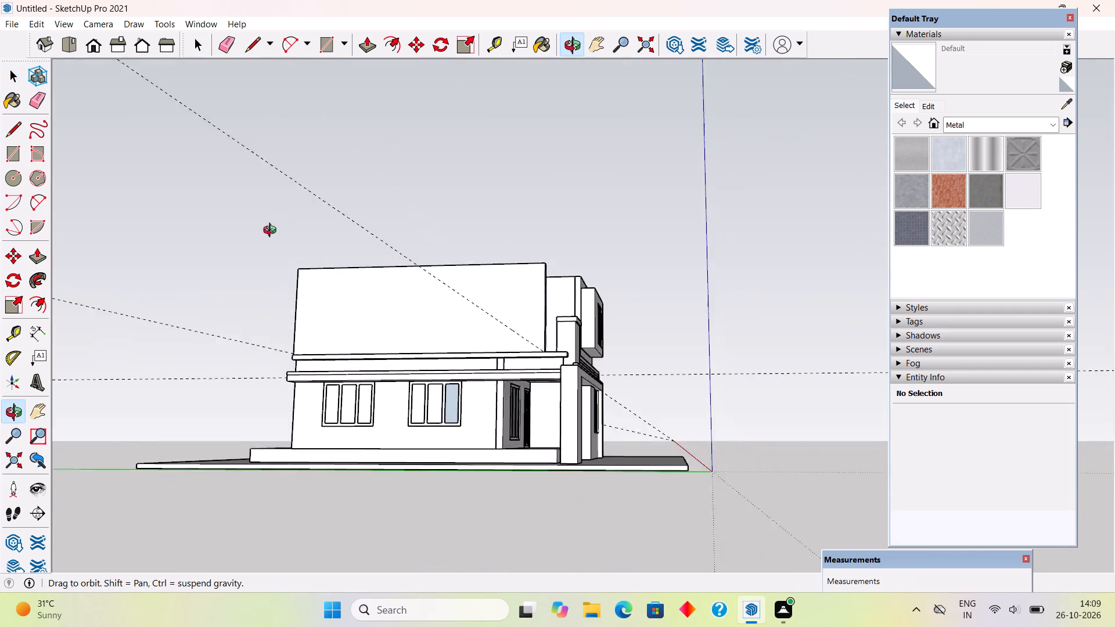
middle_click_drag(272, 232, 337, 305)
scroll(337, 305, "up", 2)
middle_click_drag(552, 427, 541, 396)
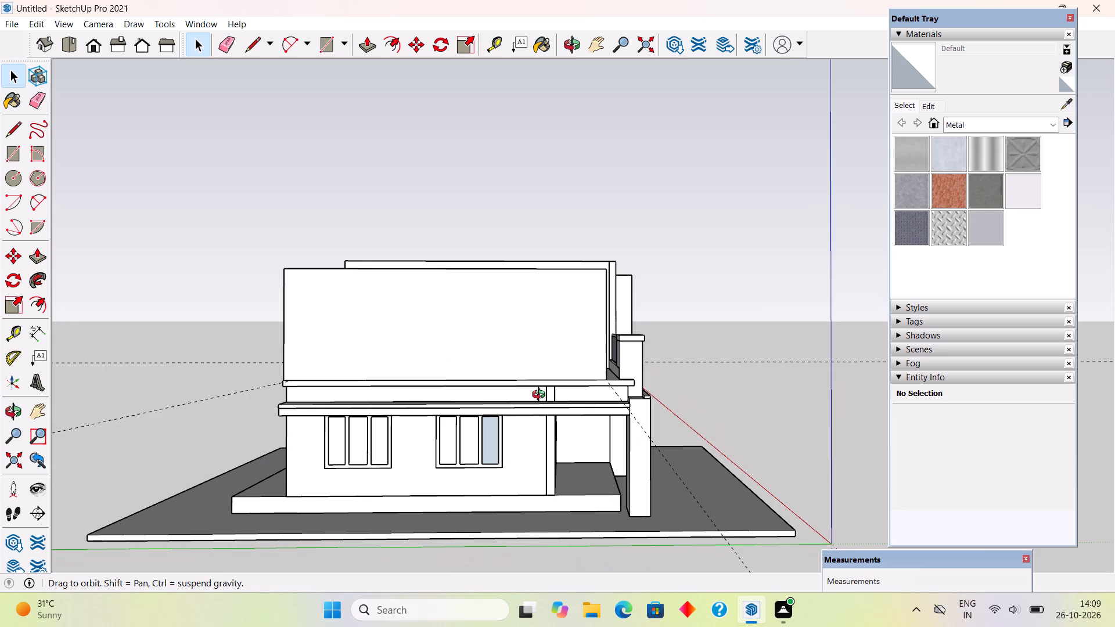
middle_click_drag(541, 396, 570, 489)
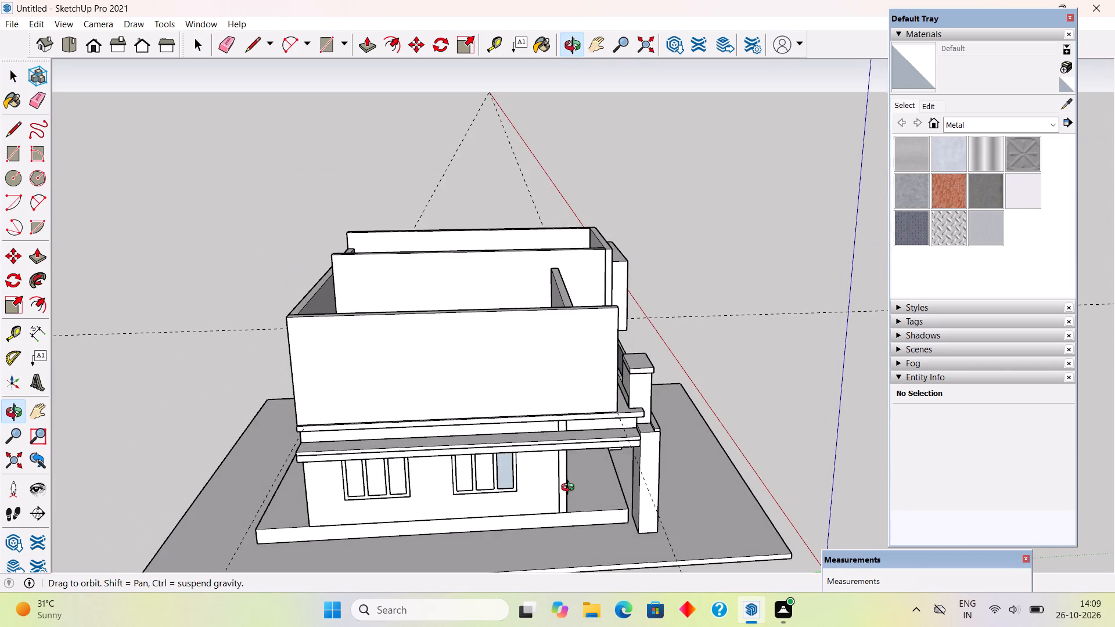
middle_click_drag(570, 489, 570, 481)
scroll(585, 424, "up", 8)
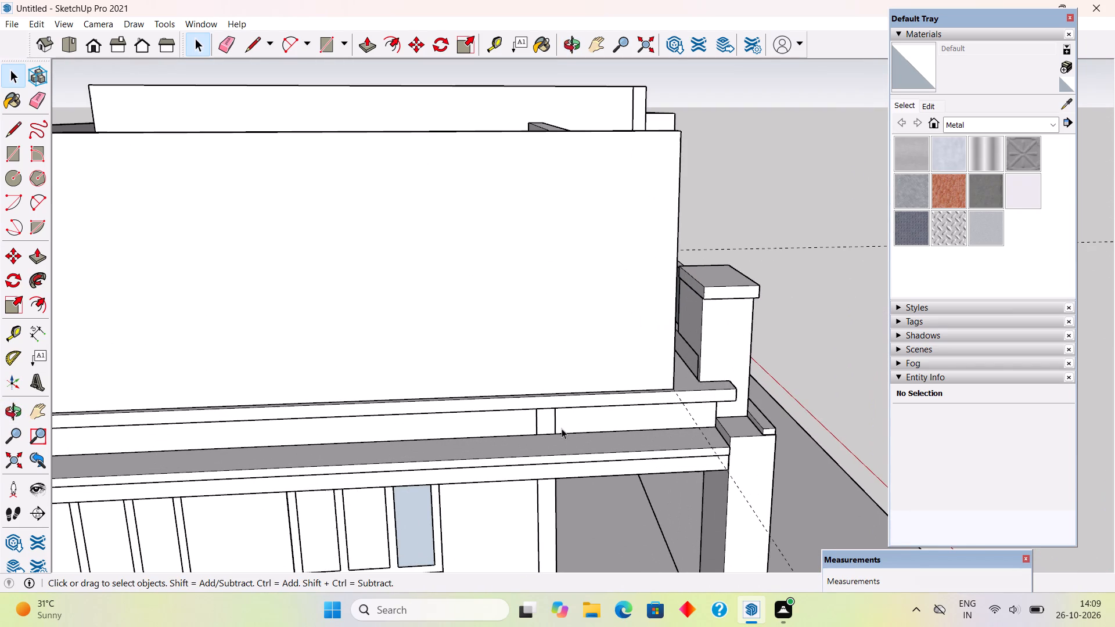
key("t")
double_click(553, 425)
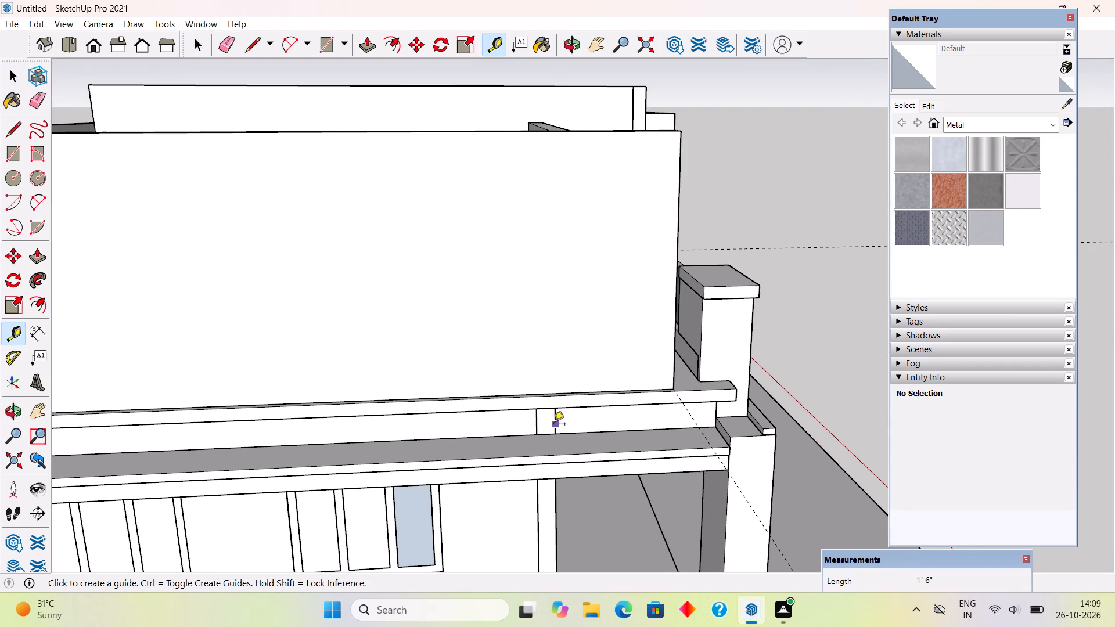
middle_click_drag(553, 435, 634, 531)
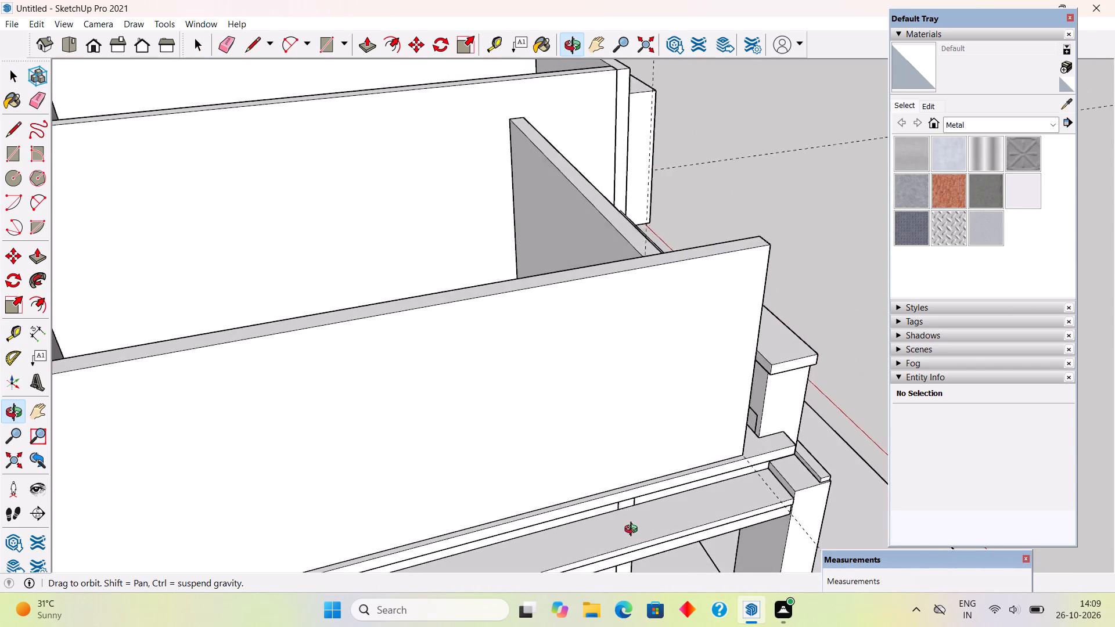
middle_click_drag(634, 531, 326, 475)
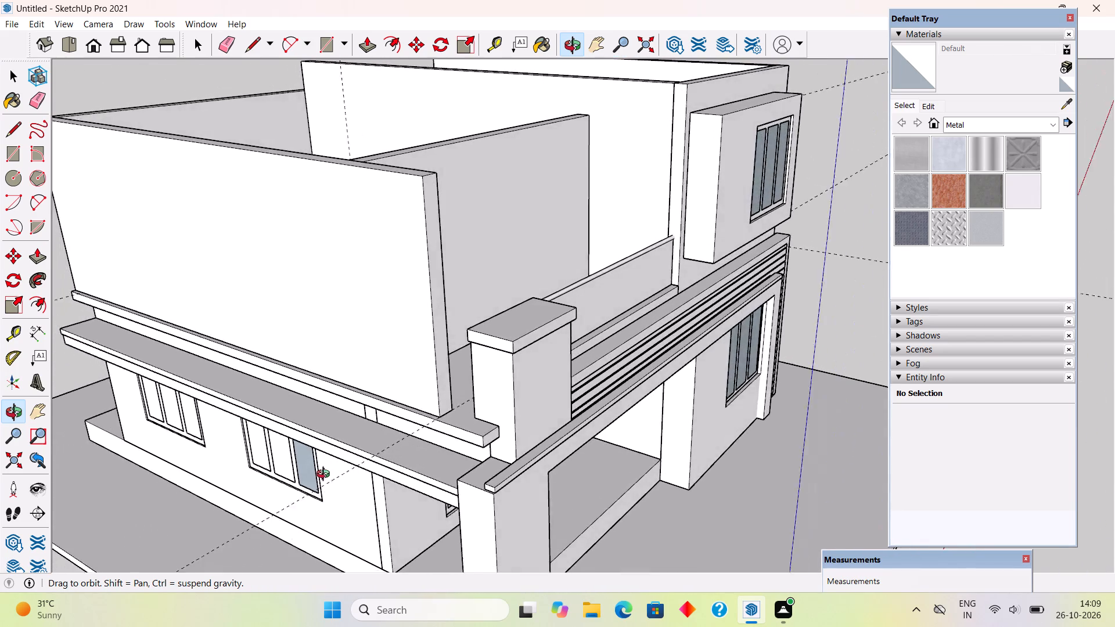
middle_click_drag(326, 475, 274, 291)
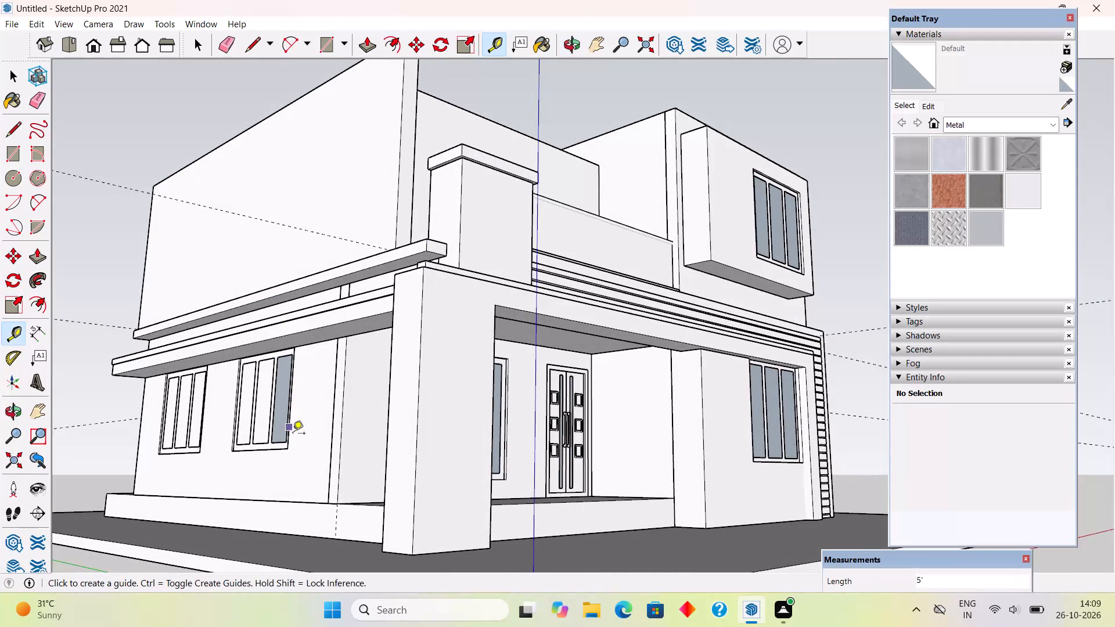
key("space")
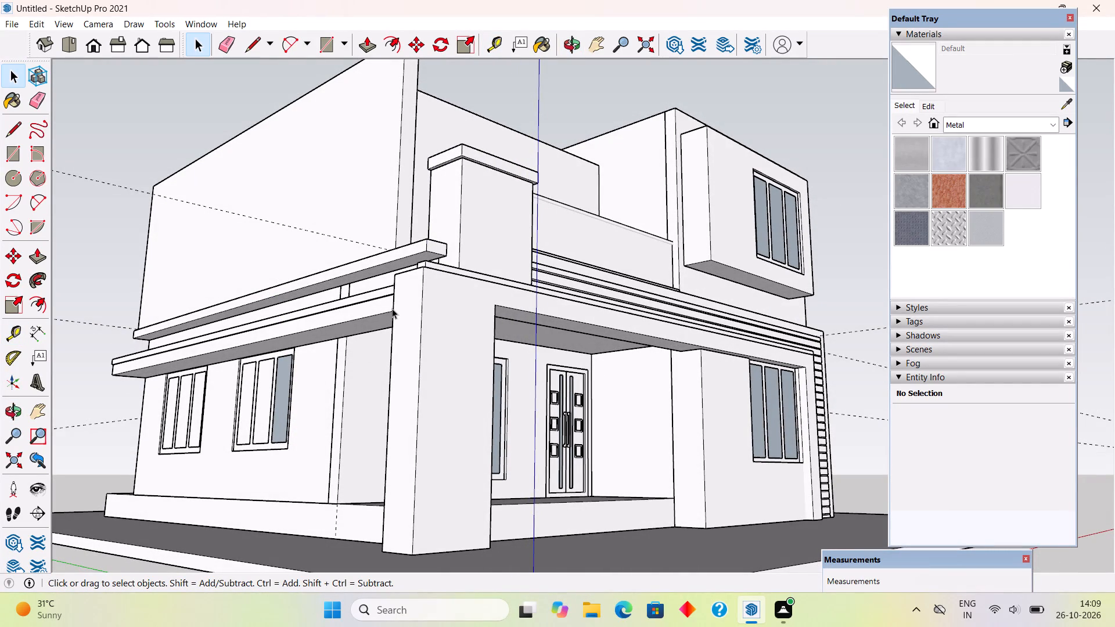
Hide the upper side wall that stands behind the capped front pillar.
middle_click_drag(393, 336, 336, 626)
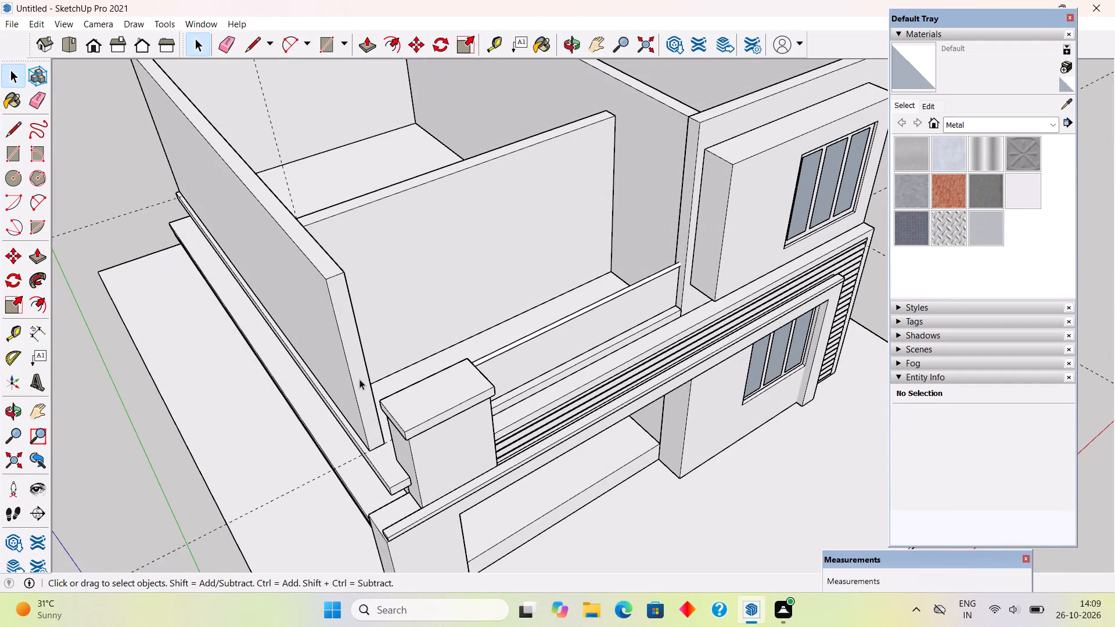
left_click(359, 379)
right_click(359, 379)
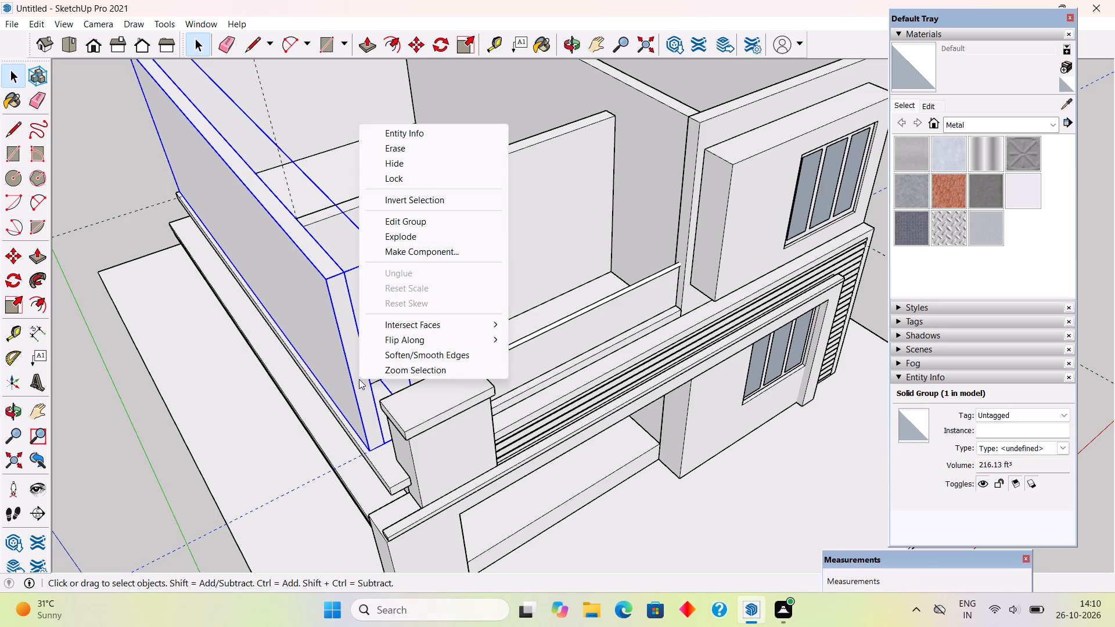
scroll(359, 379, "down", 8)
scroll(268, 287, "down", 5)
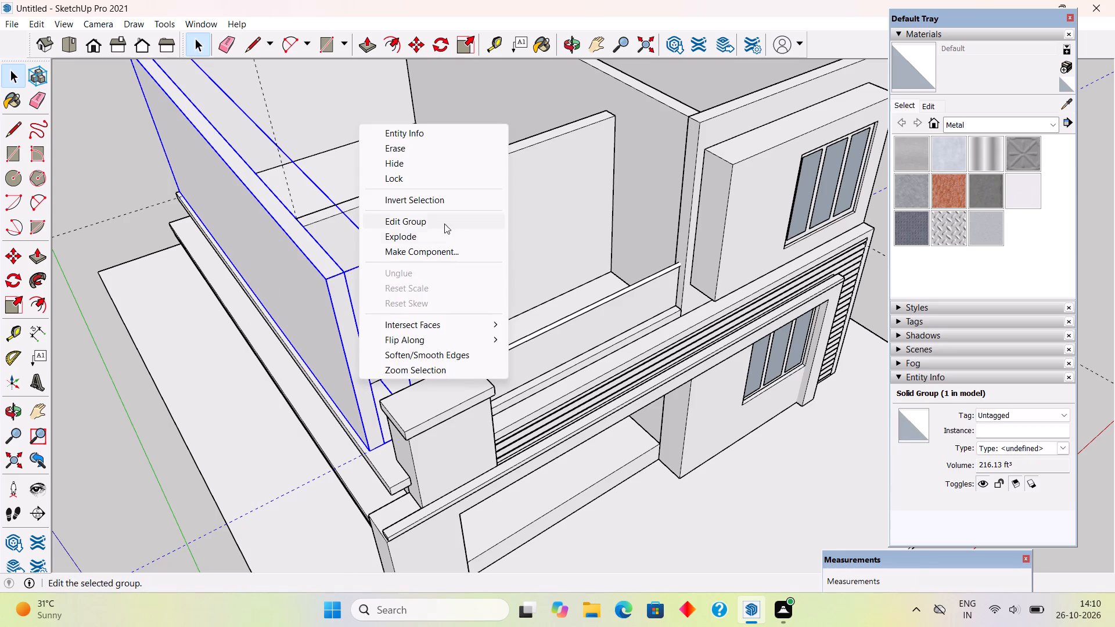
left_click(433, 167)
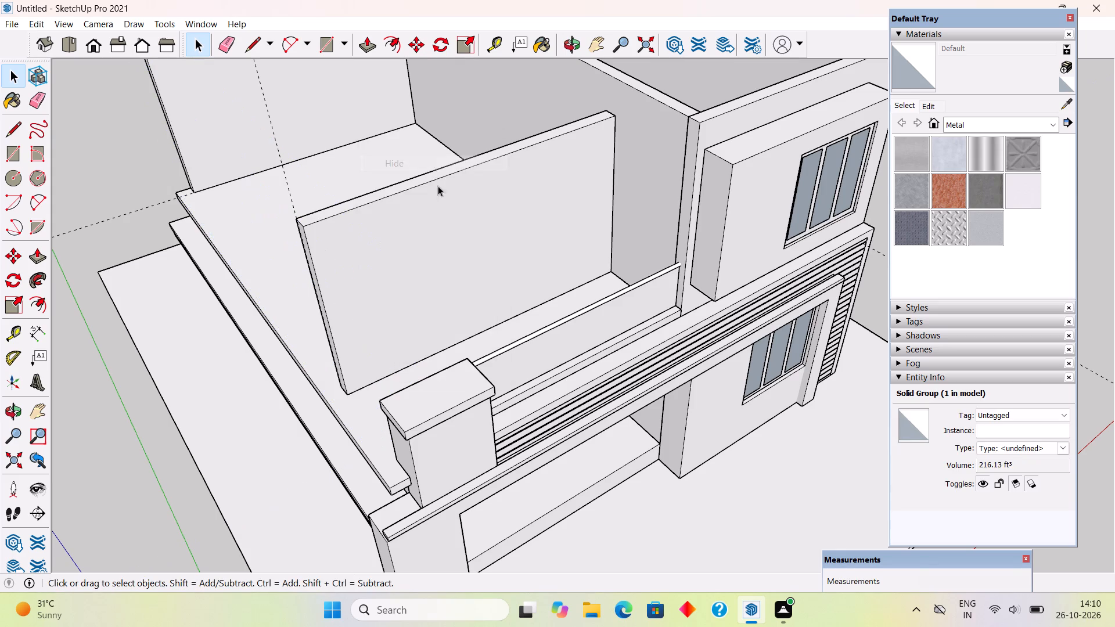
Inside the group of the recessed front wall behind the balcony, push its end face next to the hidden side wall inward 9".
middle_click_drag(477, 303, 596, 312)
scroll(423, 441, "up", 4)
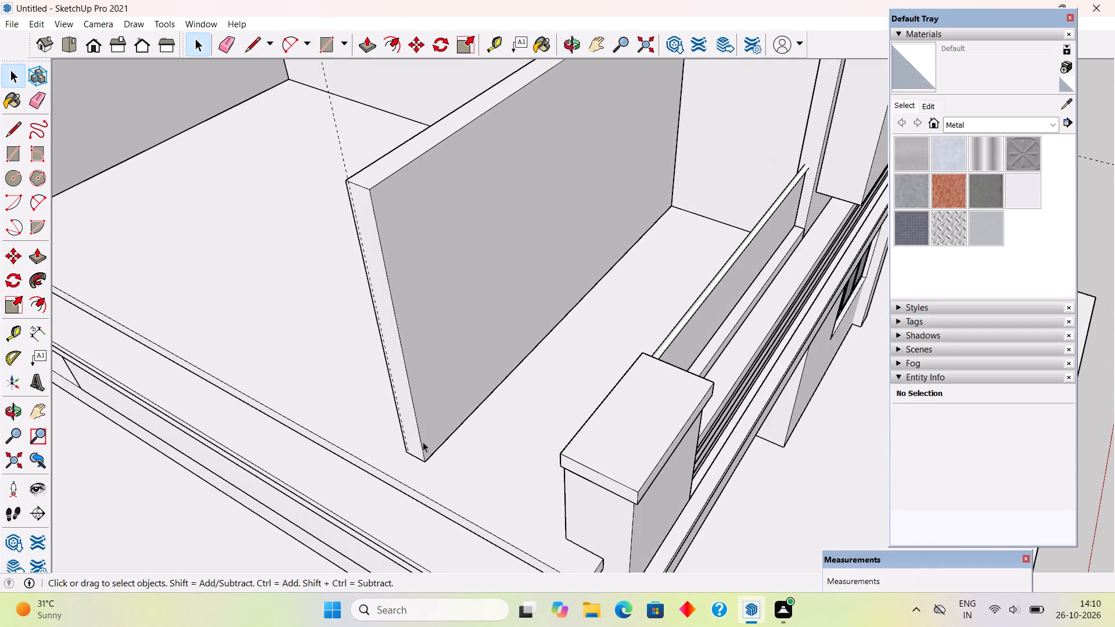
triple_click(407, 414)
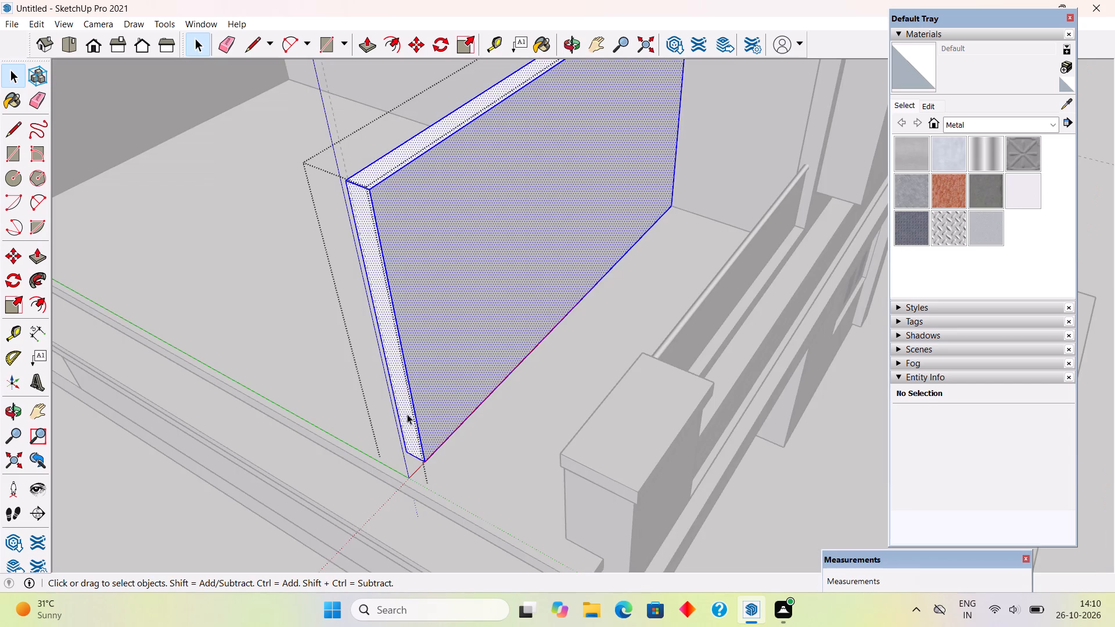
key("p")
left_click(407, 414)
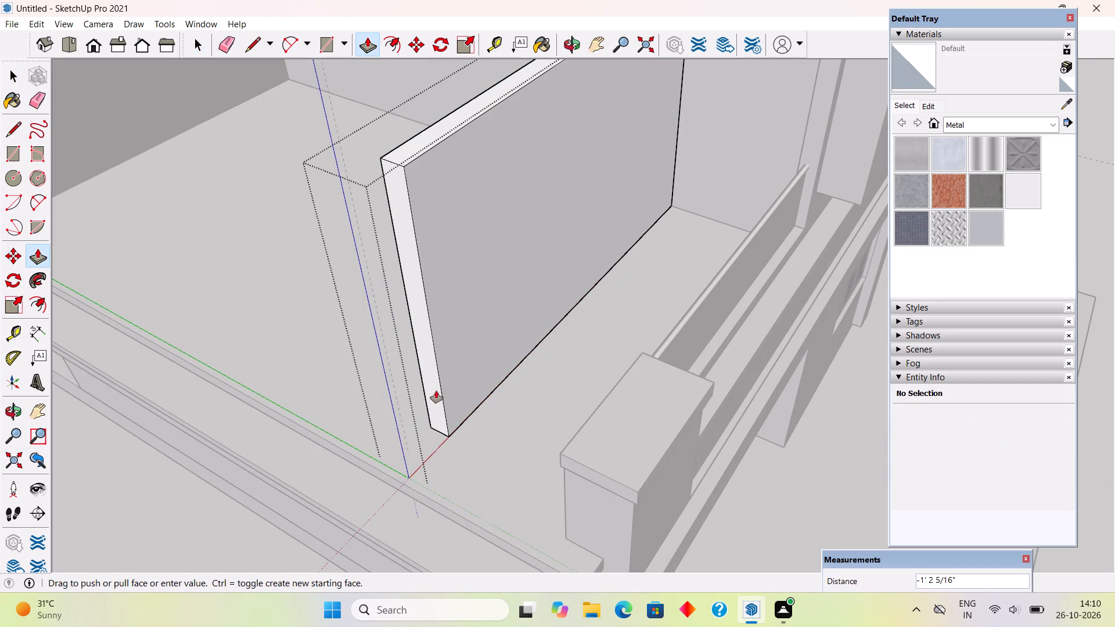
key("9")
key("shift+quotedbl")
key("Return")
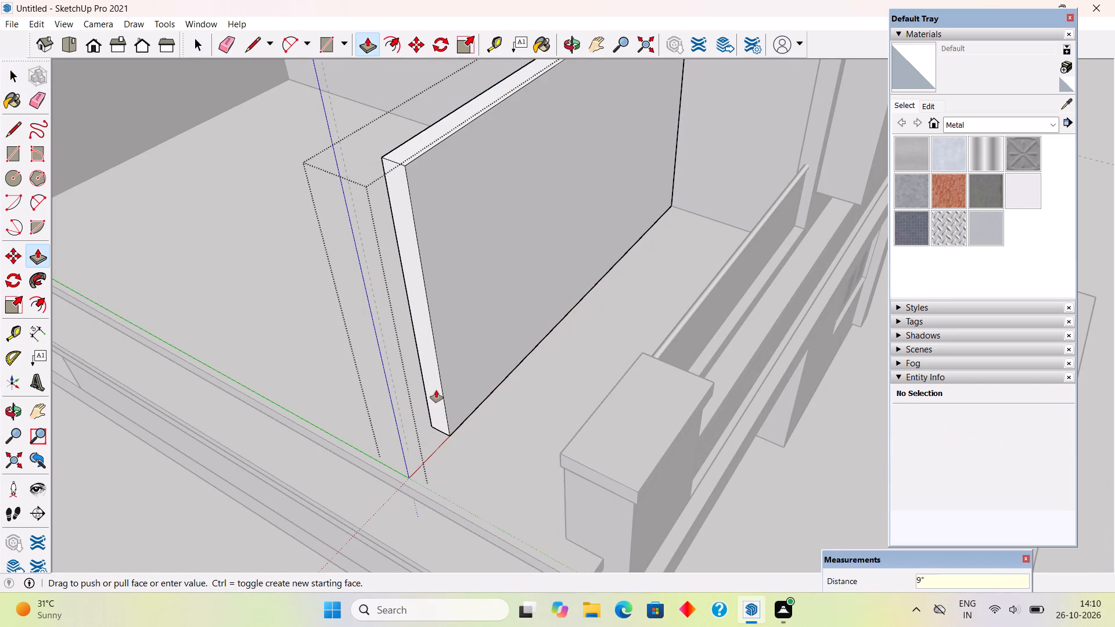
Close the group of the recessed front wall and unhide all hidden objects.
key("space")
scroll(436, 390, "down", 10)
left_click(130, 159)
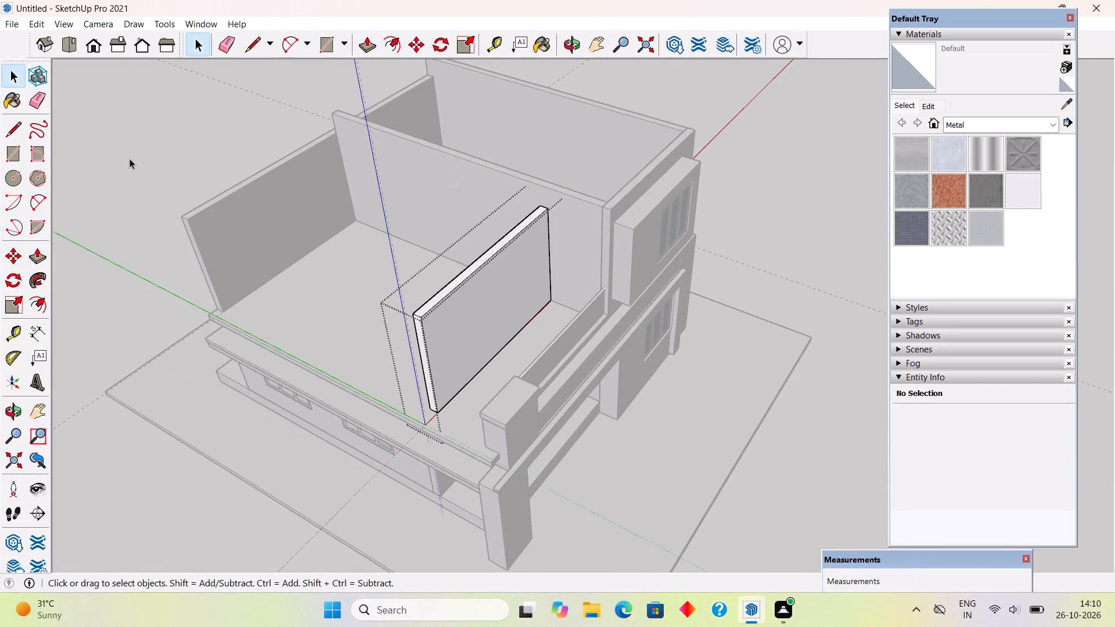
left_click(32, 23)
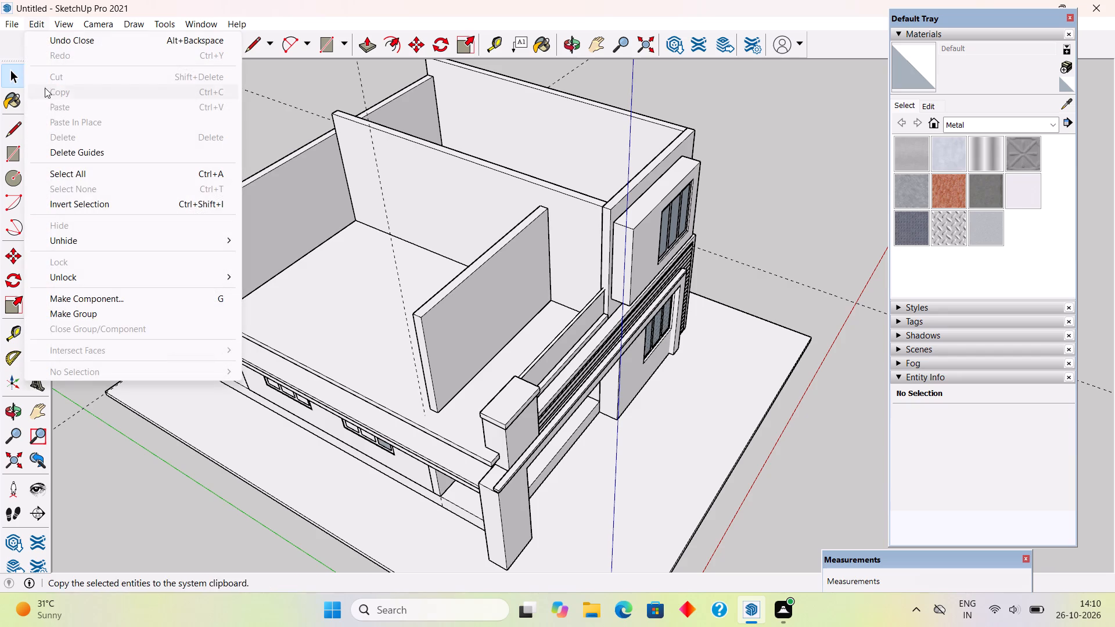
left_click(84, 240)
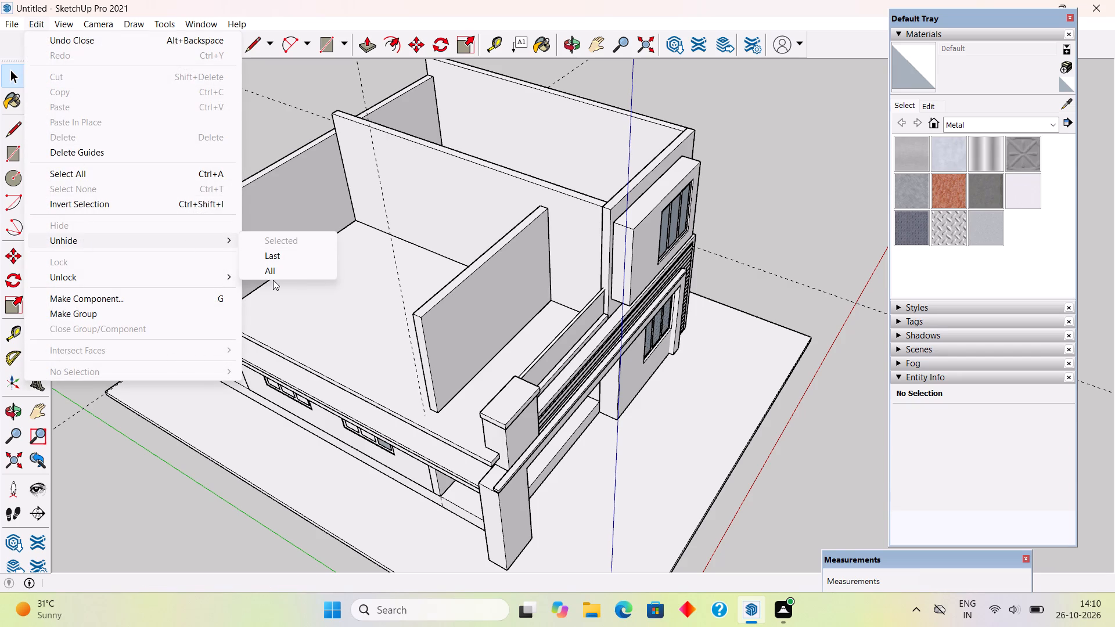
left_click(276, 265)
Move the upper side wall behind the capped front pillar 9" inward from the slab edge.
scroll(460, 405, "up", 7)
scroll(520, 626, "up", 3)
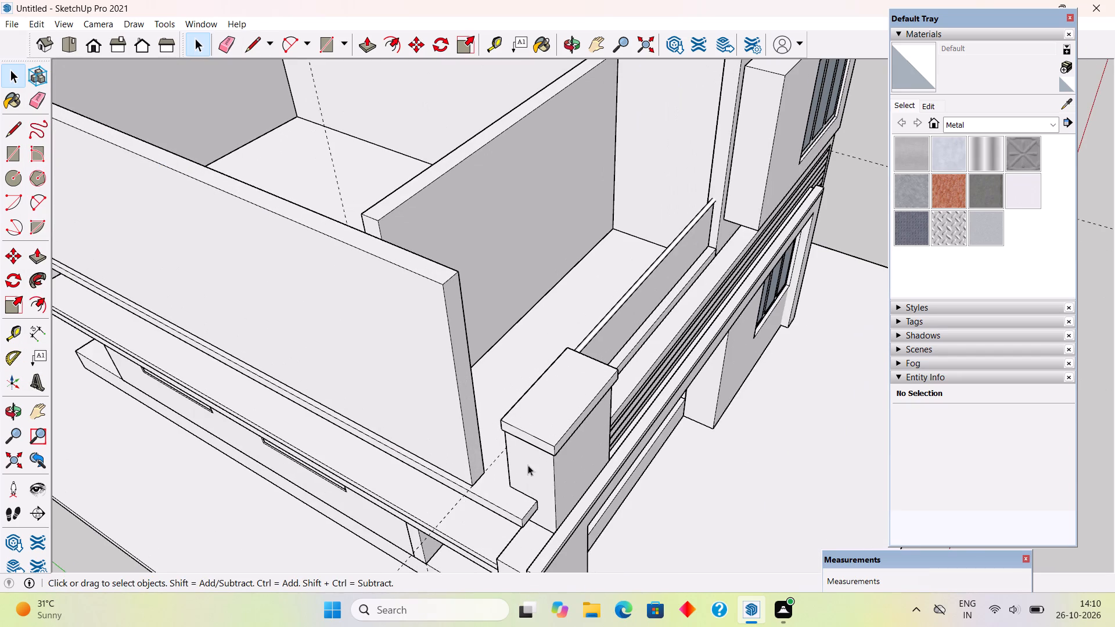
middle_click_drag(452, 474, 210, 570)
scroll(393, 381, "up", 5)
scroll(280, 301, "up", 2)
middle_click_drag(293, 314, 591, 259)
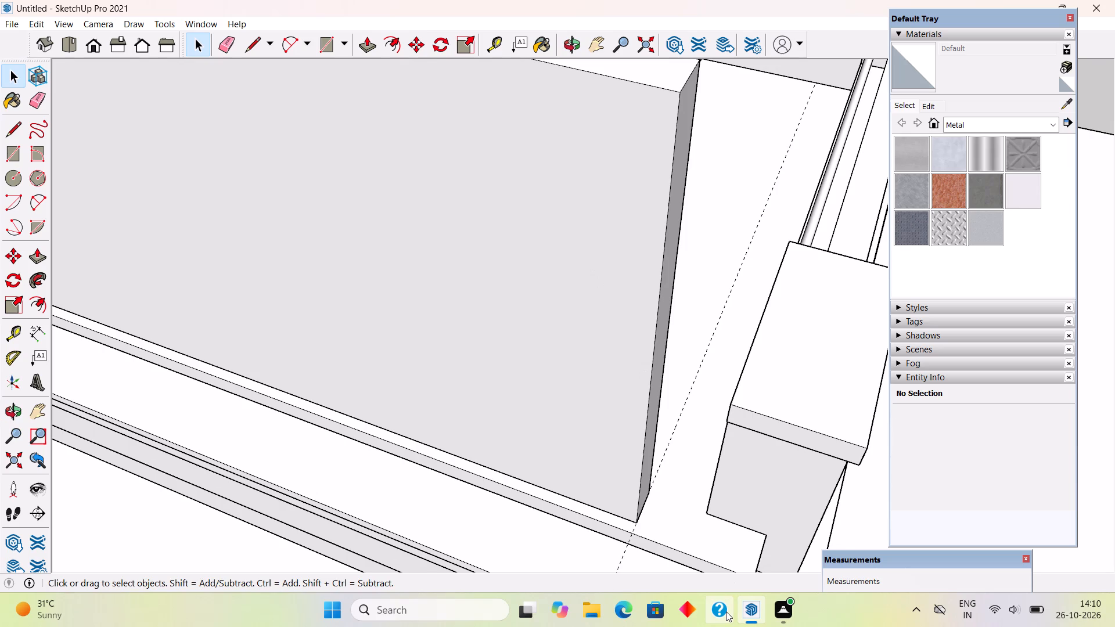
key("m")
left_click(640, 523)
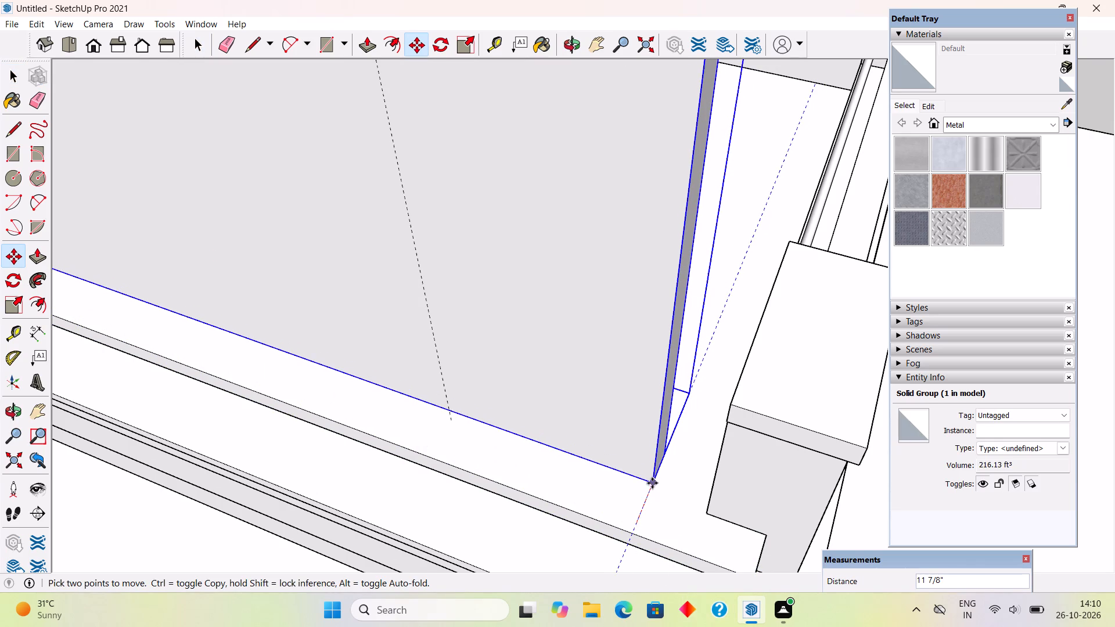
type("9\"")
key("Return")
key("space")
scroll(524, 444, "down", 4)
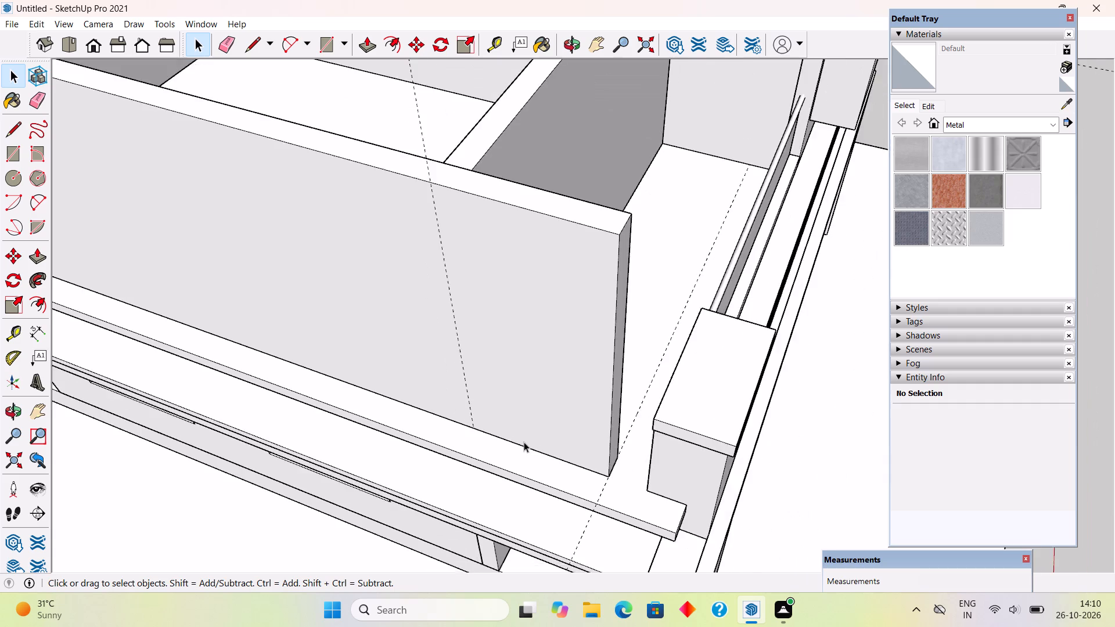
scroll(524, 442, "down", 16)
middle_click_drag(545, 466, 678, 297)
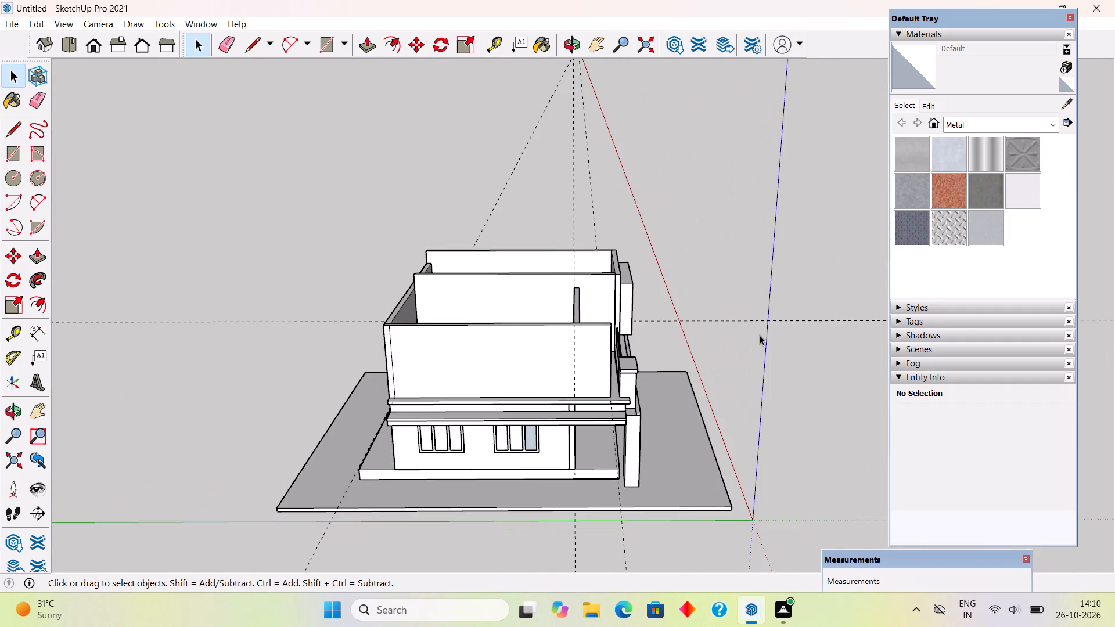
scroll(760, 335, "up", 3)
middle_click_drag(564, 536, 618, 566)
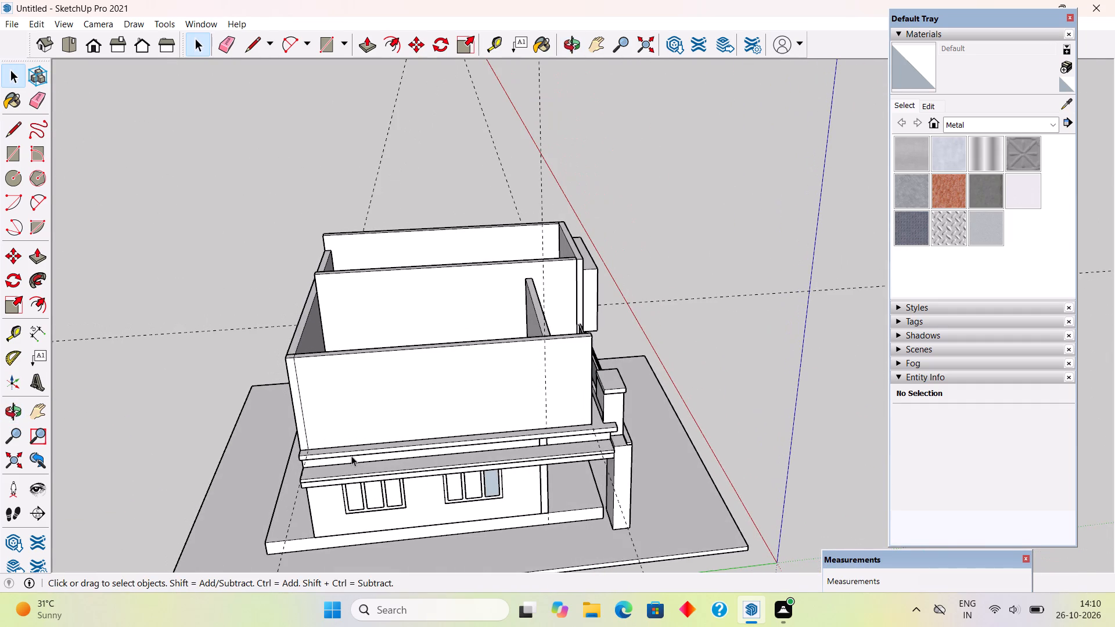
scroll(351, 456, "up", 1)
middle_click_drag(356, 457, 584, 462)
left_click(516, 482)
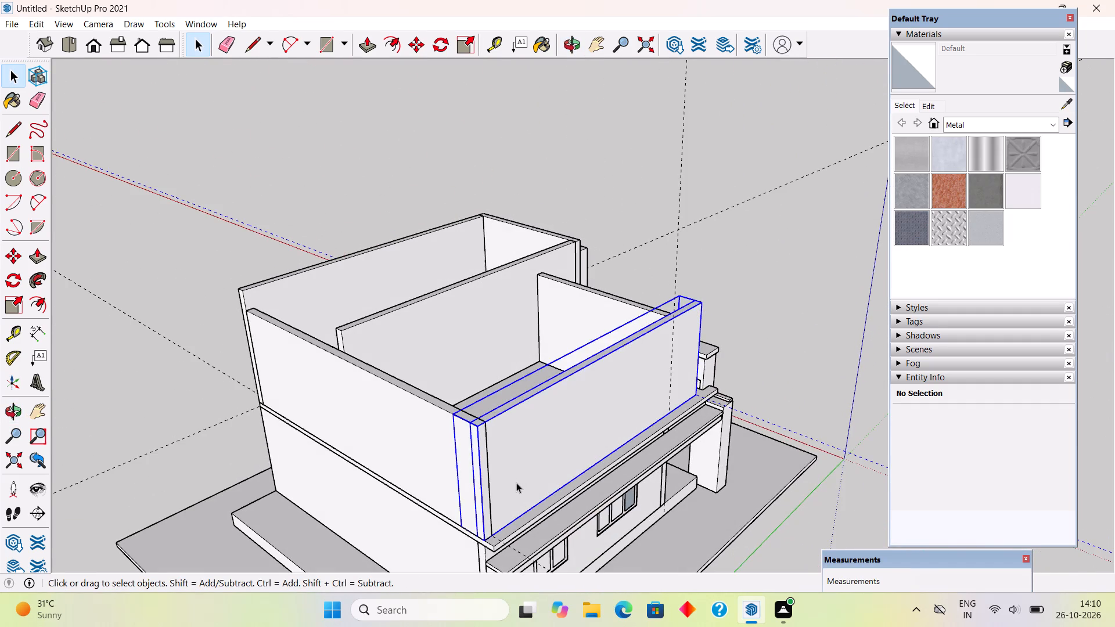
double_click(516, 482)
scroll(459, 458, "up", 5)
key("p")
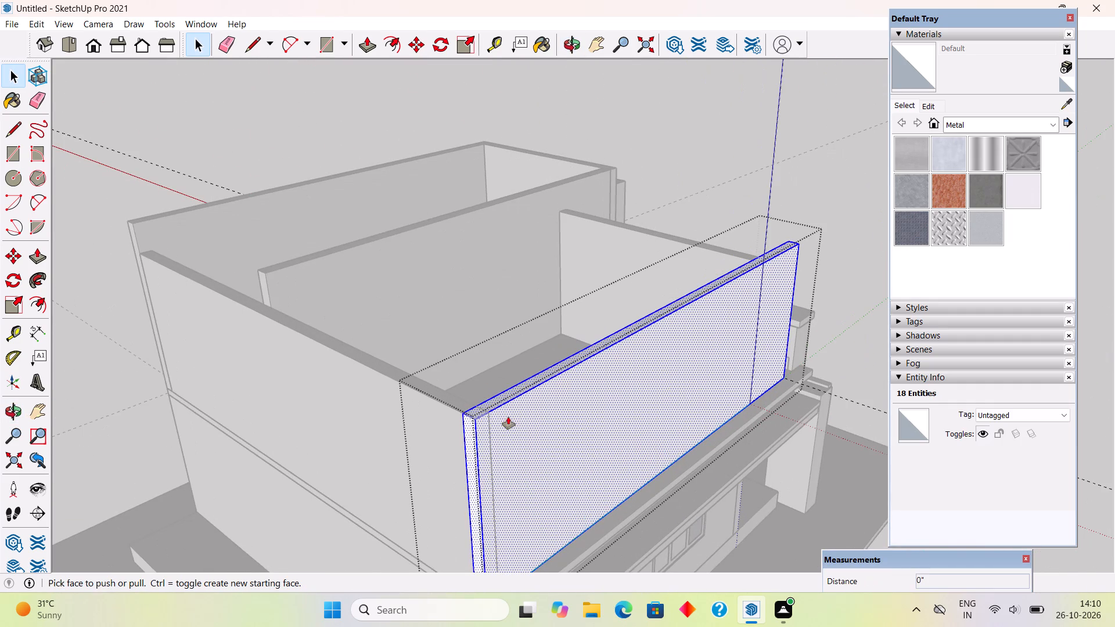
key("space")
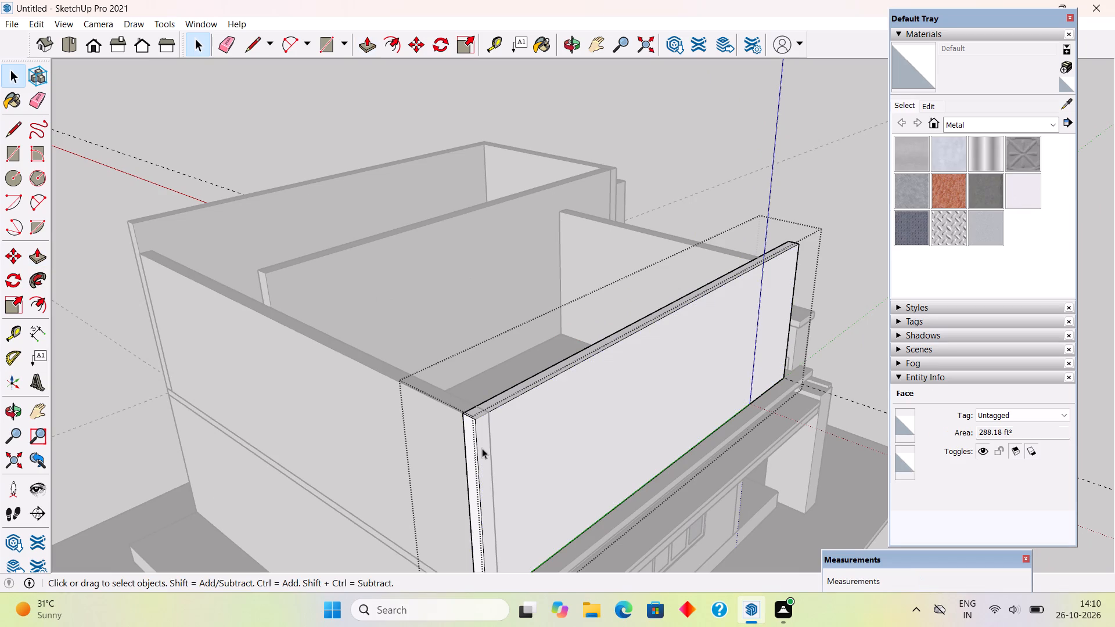
Inside the group of the upper rear wall, push its end face at the moved side wall inward 9", and close the group.
triple_click(383, 366)
key("p")
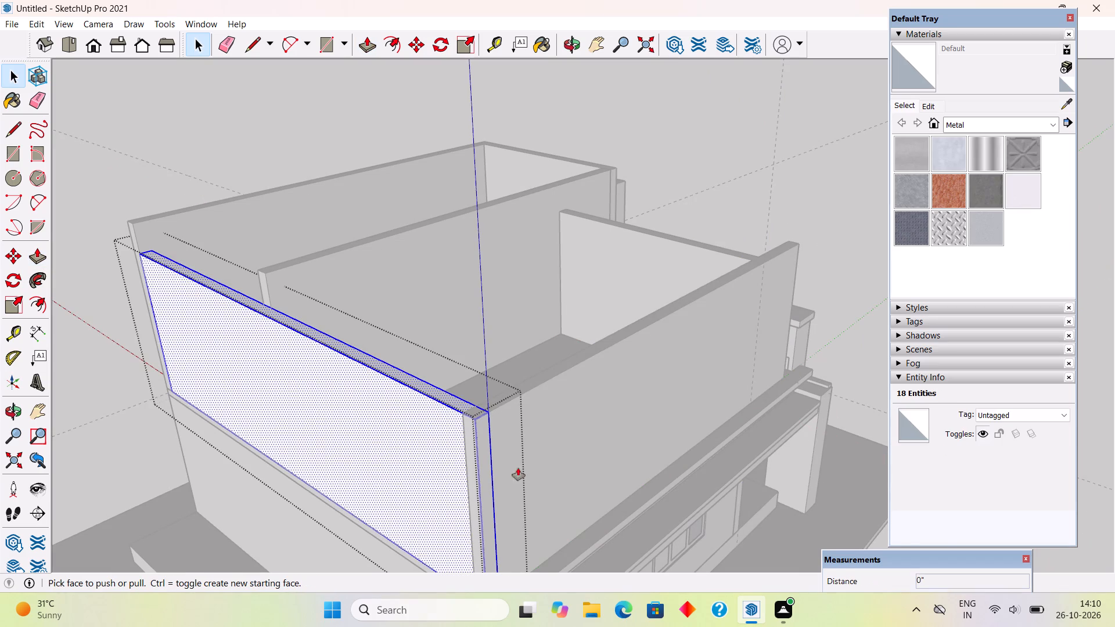
left_click(484, 455)
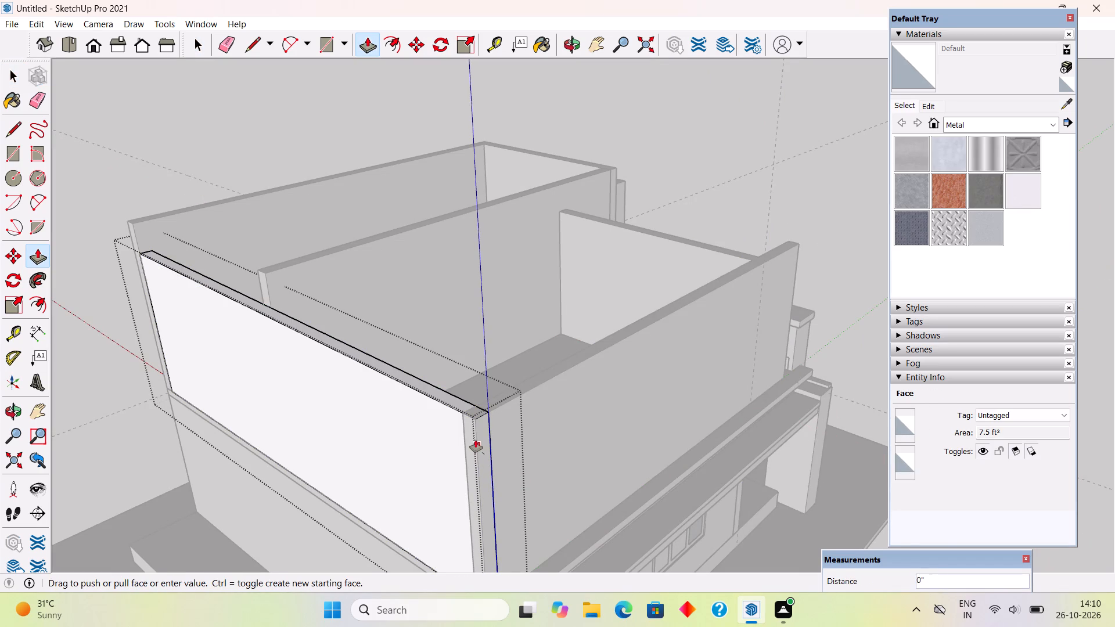
left_click(462, 427)
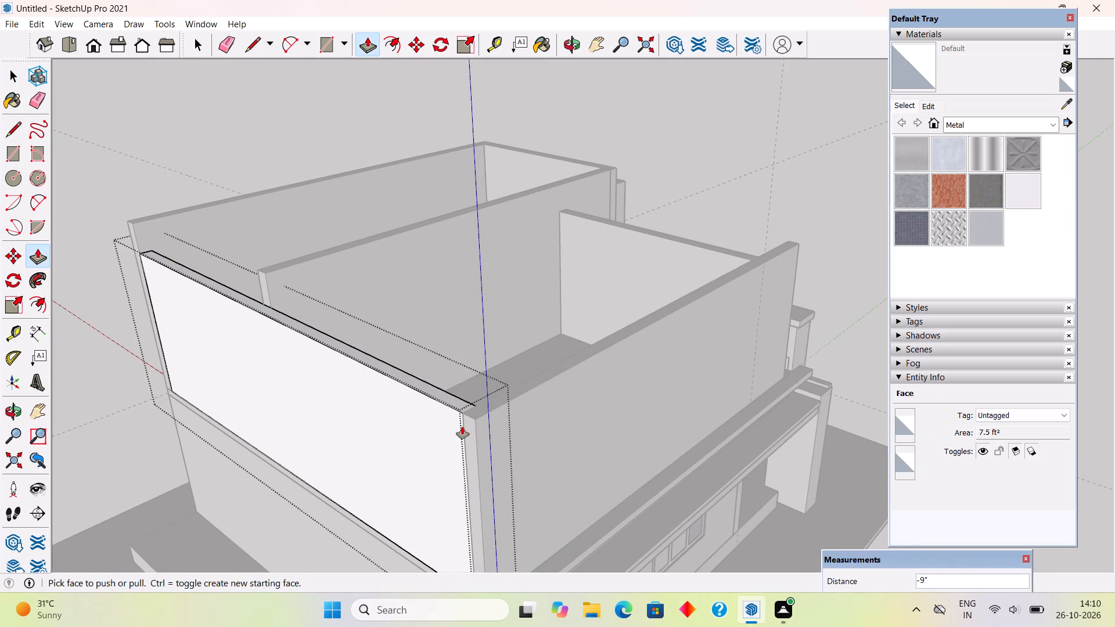
key("space")
scroll(462, 427, "down", 5)
left_click(790, 276)
On the pillar-side elevation, place a vertical guide 2' 4" from the existing vertical guide, towards the front pillar.
middle_click_drag(724, 390, 465, 304)
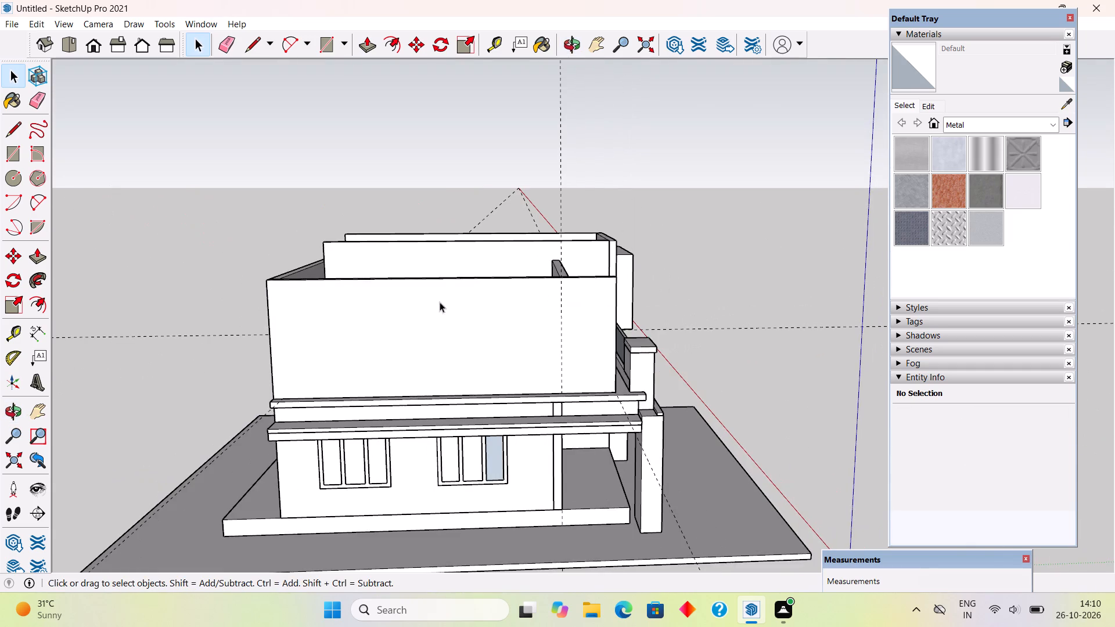
scroll(496, 390, "up", 3)
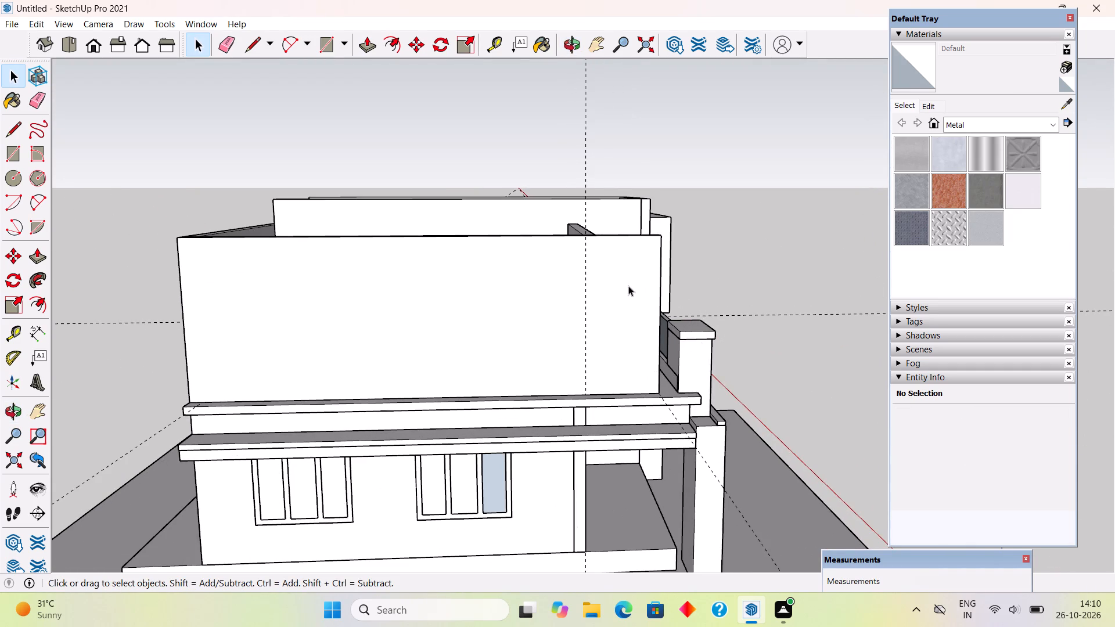
scroll(628, 286, "up", 5)
middle_click_drag(661, 345, 601, 316)
middle_click_drag(607, 397, 541, 456)
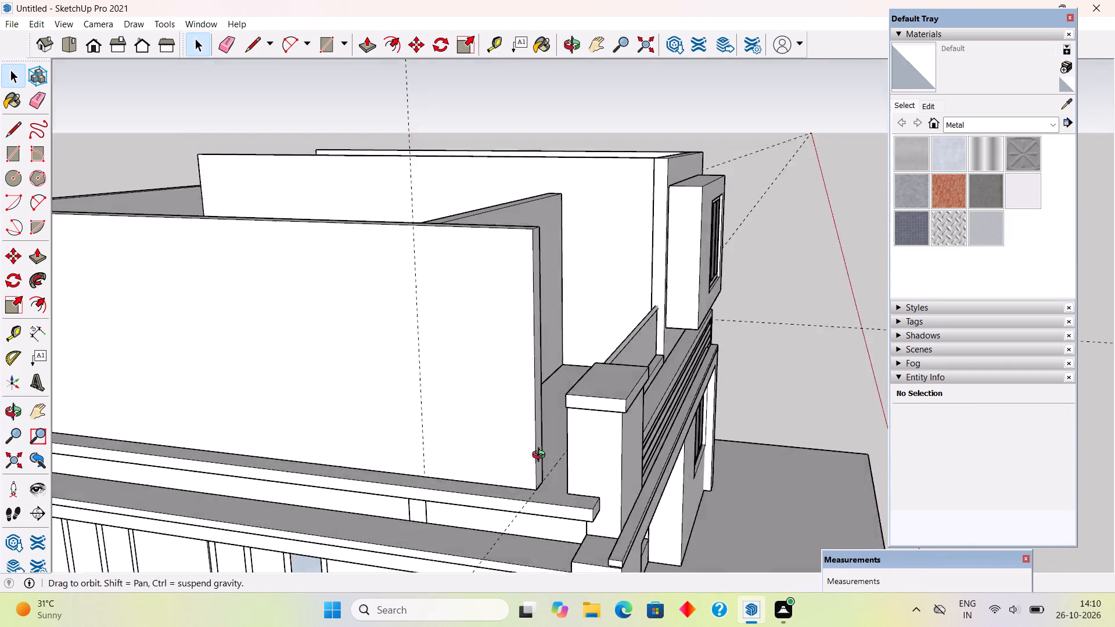
middle_click_drag(541, 456, 657, 465)
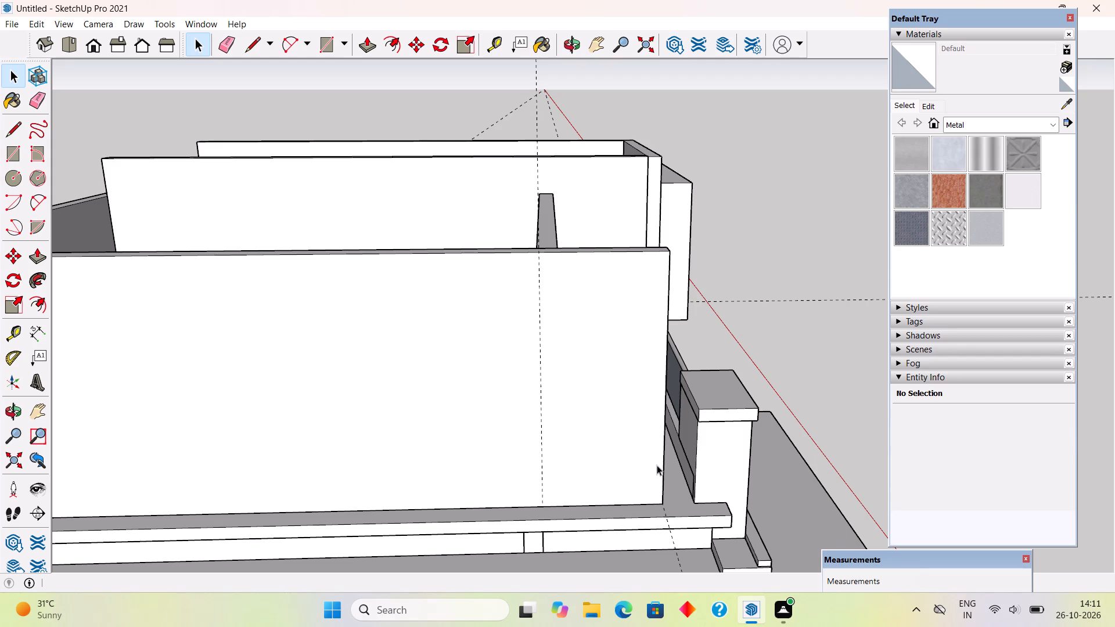
middle_click_drag(681, 491, 682, 441)
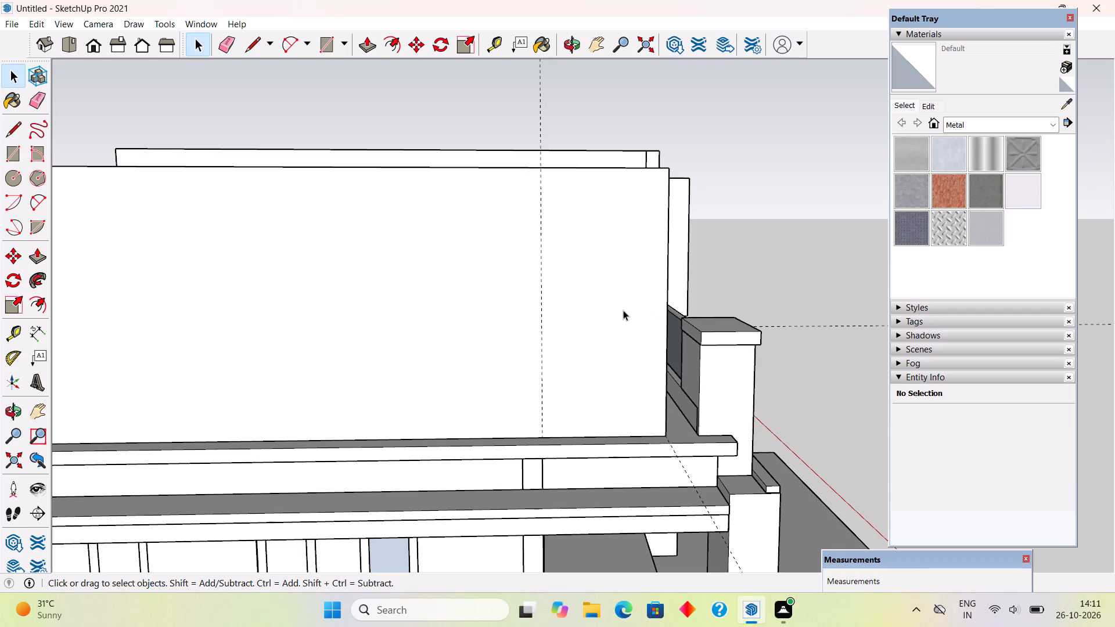
key("t")
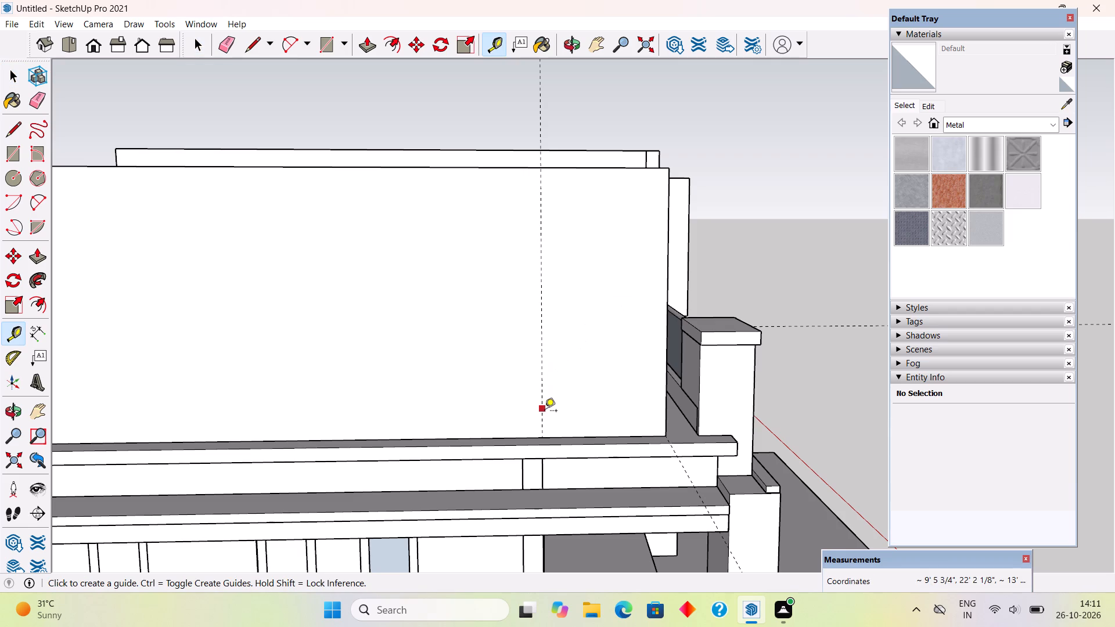
left_click(542, 416)
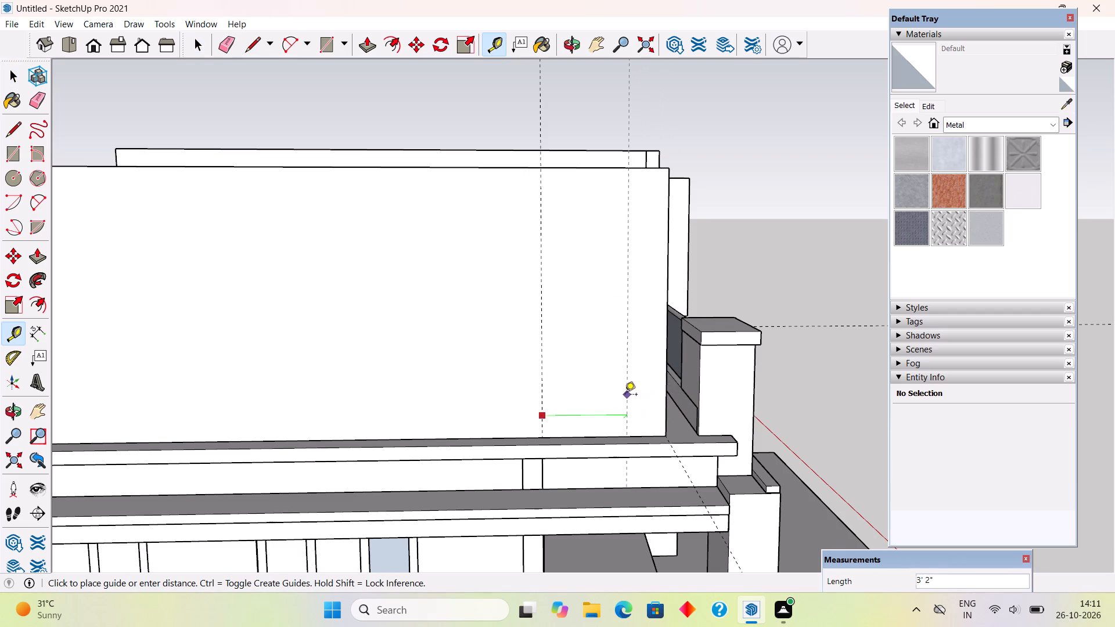
key("2")
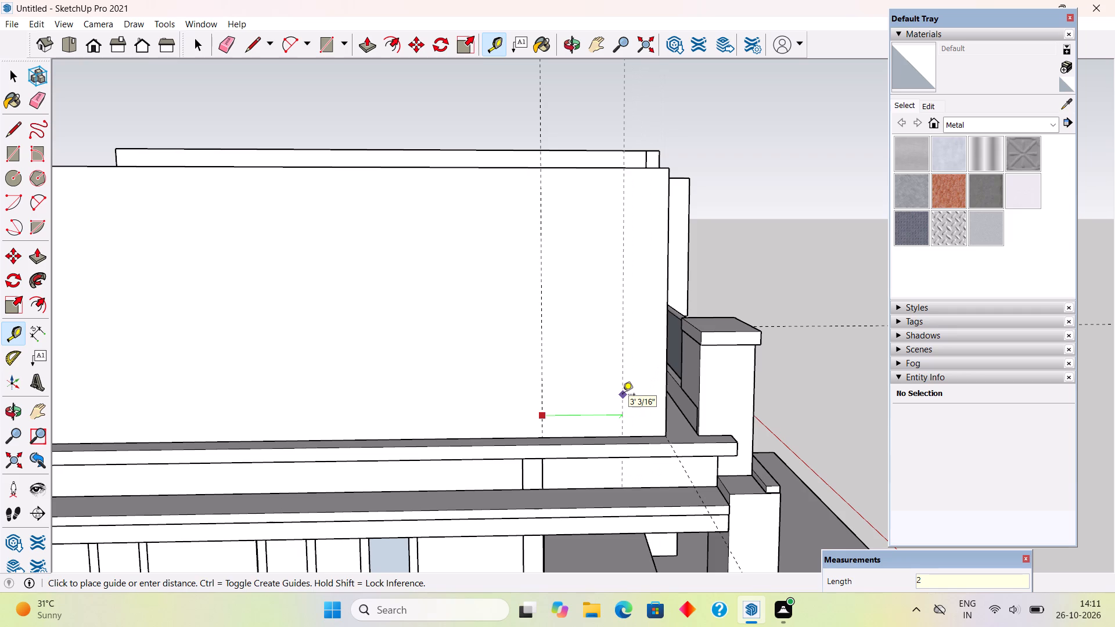
key("apostrophe")
type("4\"")
key("Return")
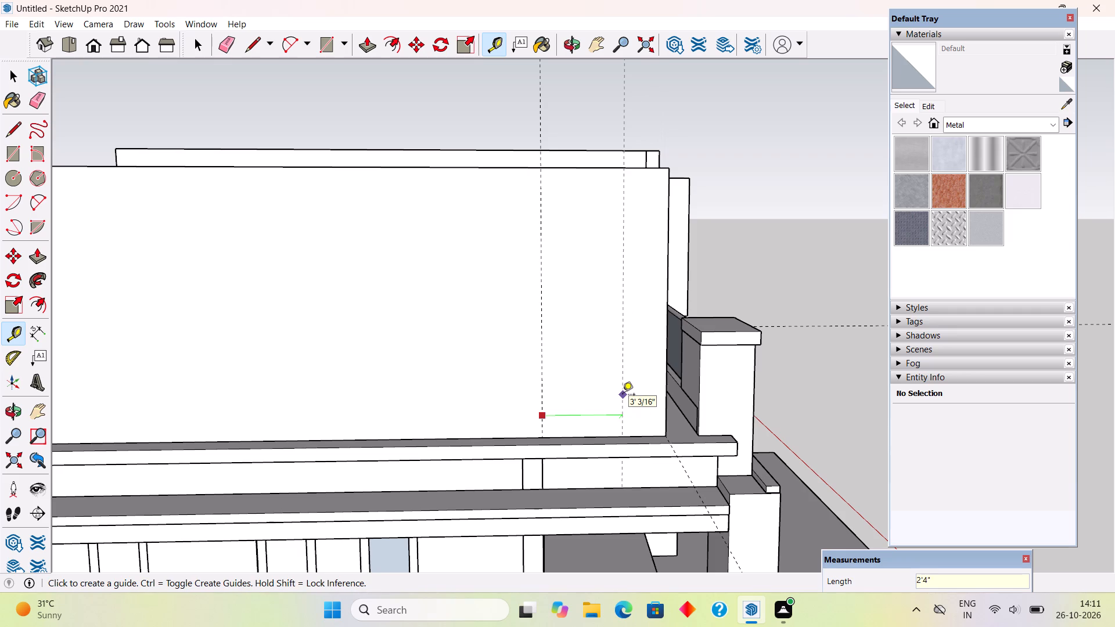
Place a horizontal guide 5' above the bottom edge of the upper side wall.
left_click(580, 435)
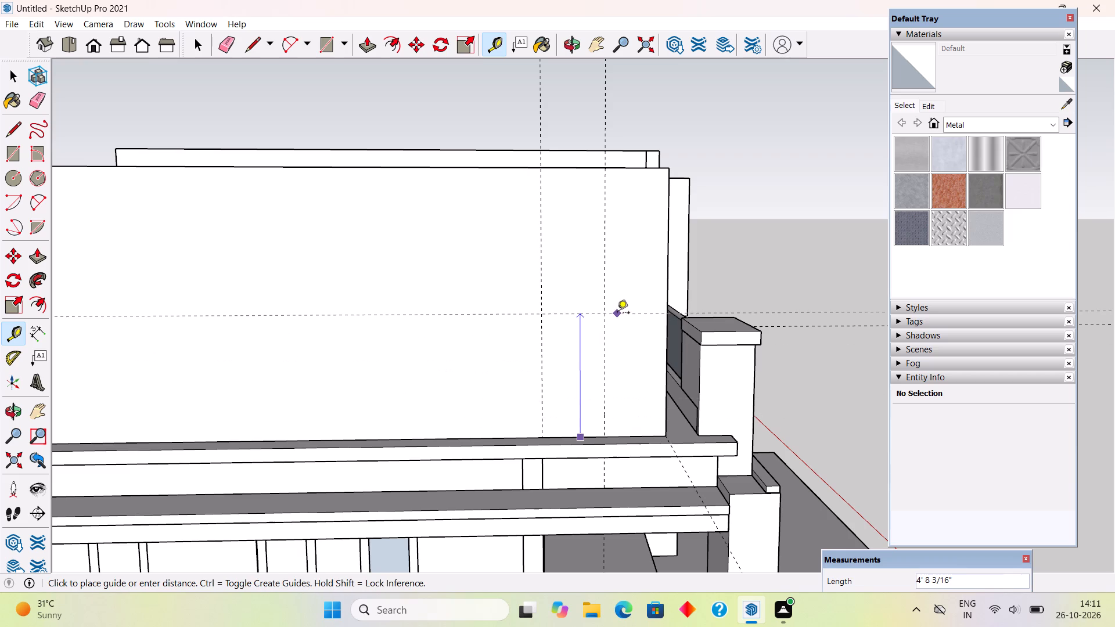
type("5'")
key("Return")
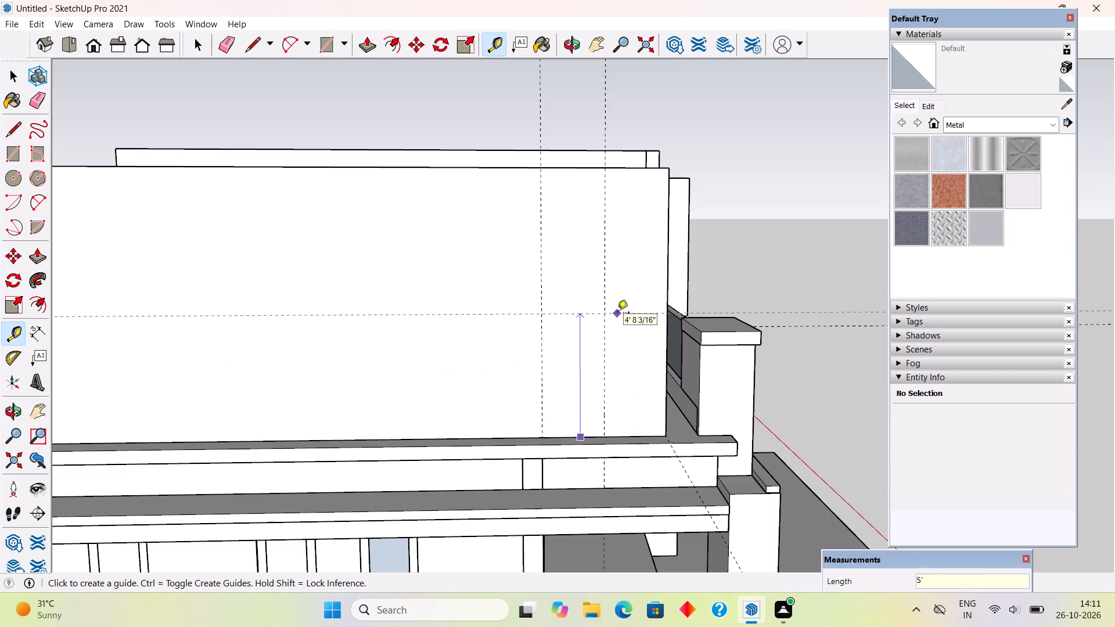
key("space")
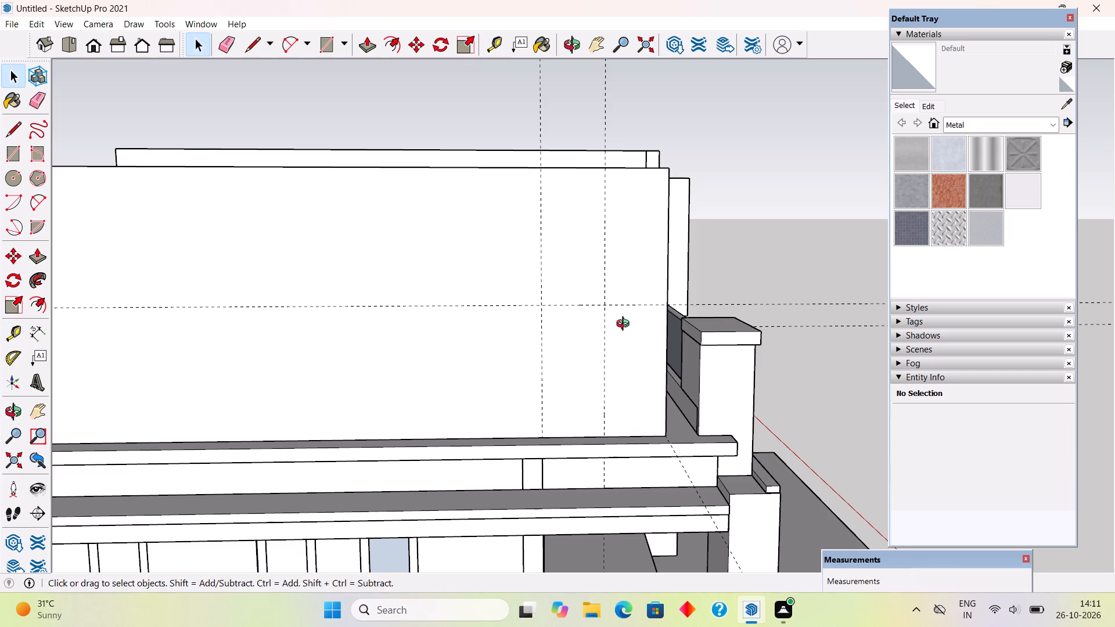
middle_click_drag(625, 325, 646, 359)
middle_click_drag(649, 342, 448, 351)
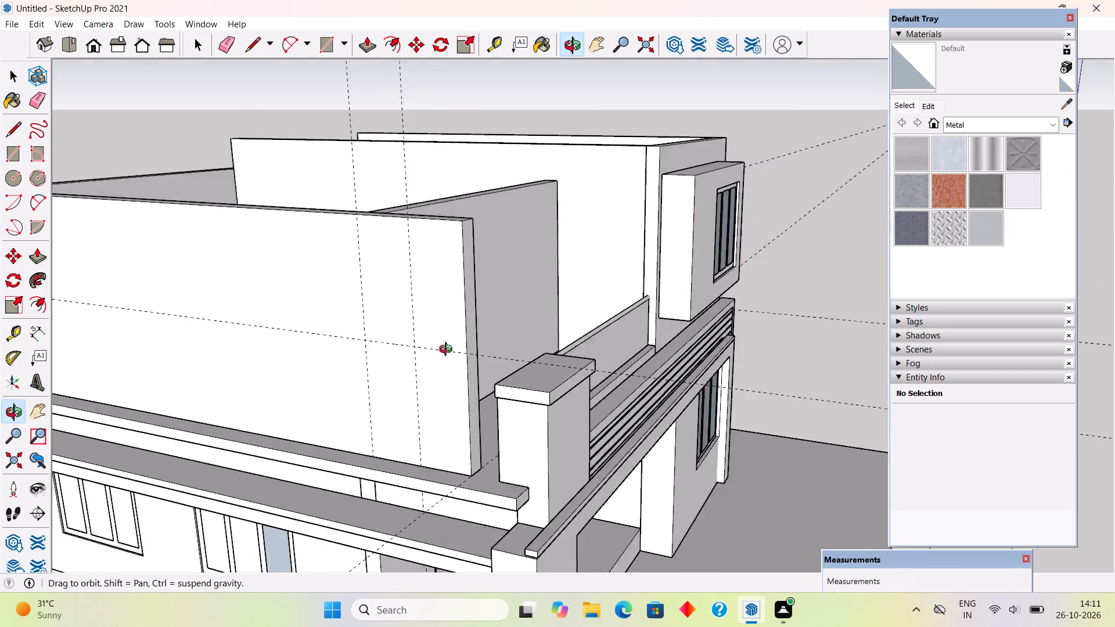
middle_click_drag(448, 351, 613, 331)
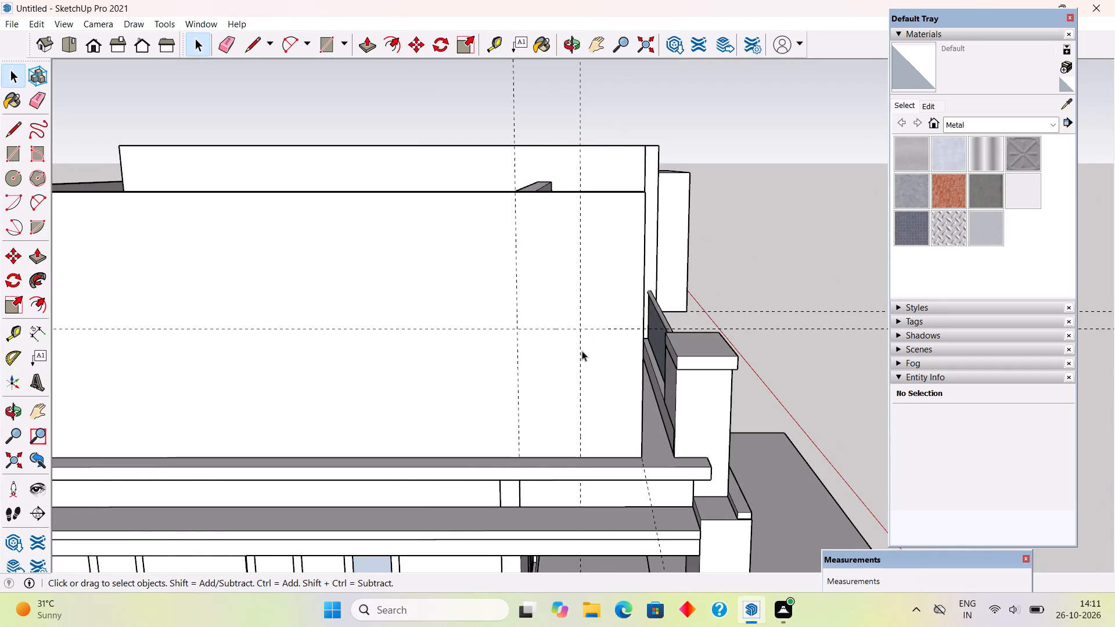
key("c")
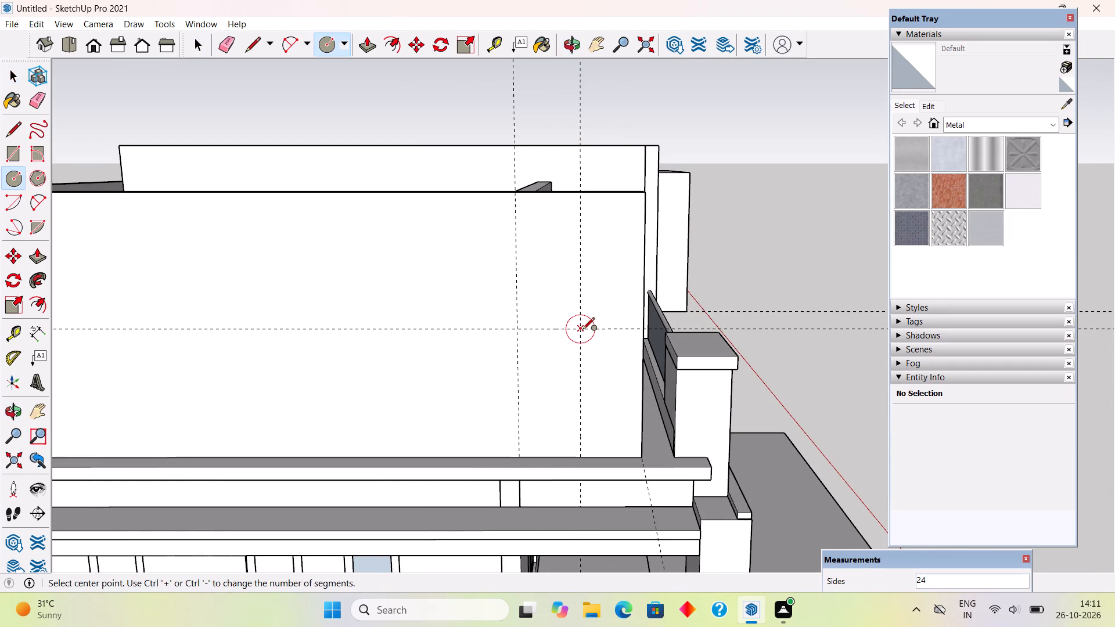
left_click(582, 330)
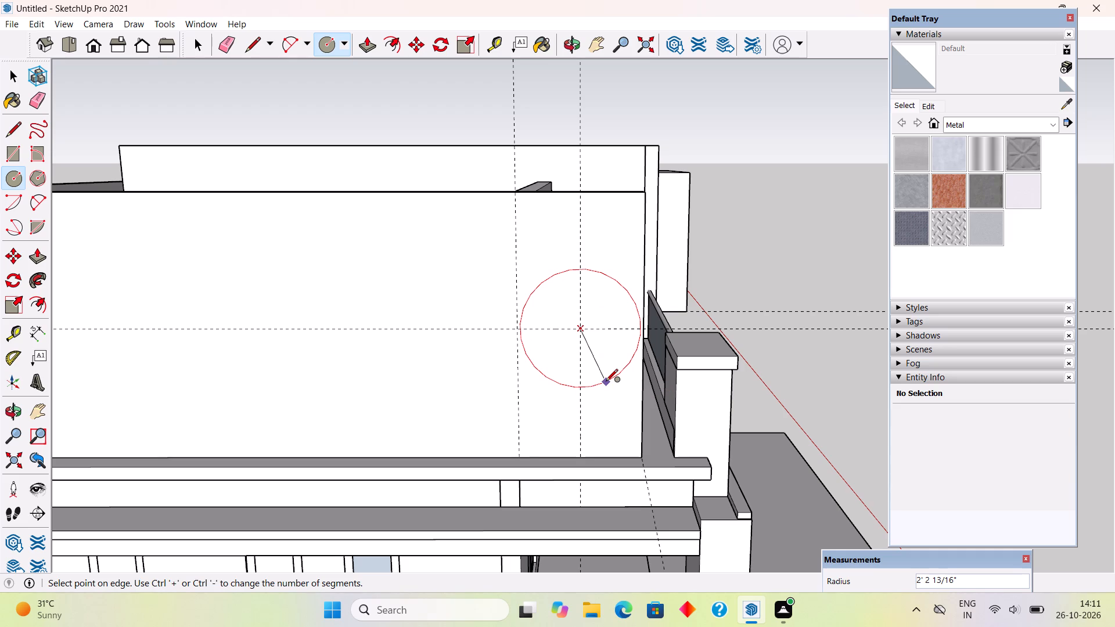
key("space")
Move the upper partition wall behind the front parapet 2' away from the parapet, along the adjoining wall.
middle_click_drag(634, 326, 512, 557)
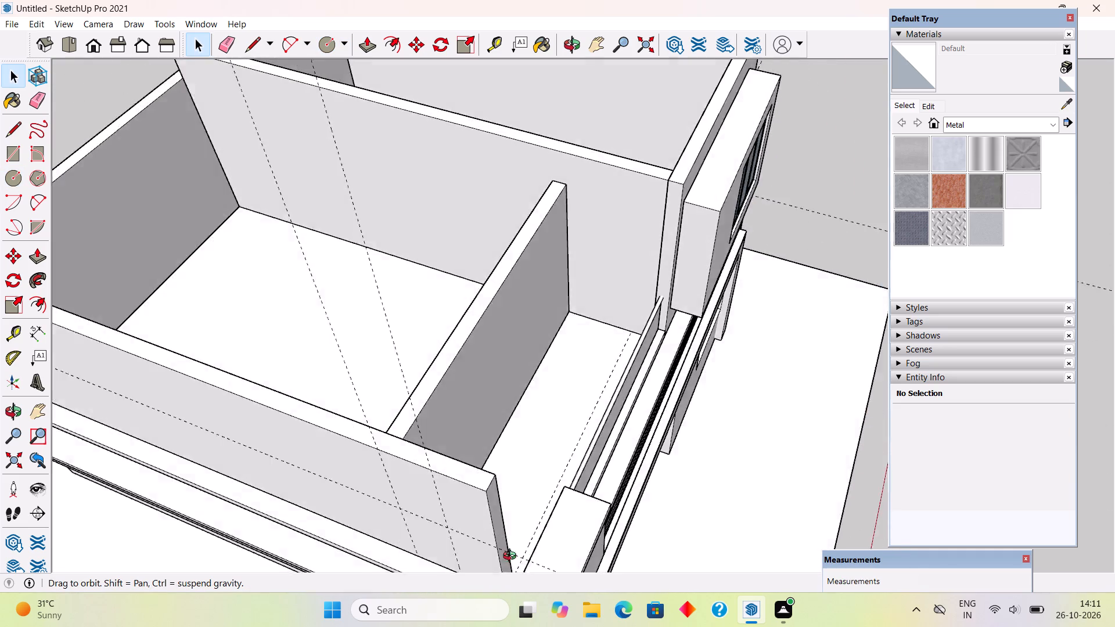
middle_click_drag(512, 557, 746, 531)
left_click(609, 354)
middle_click_drag(653, 385, 254, 435)
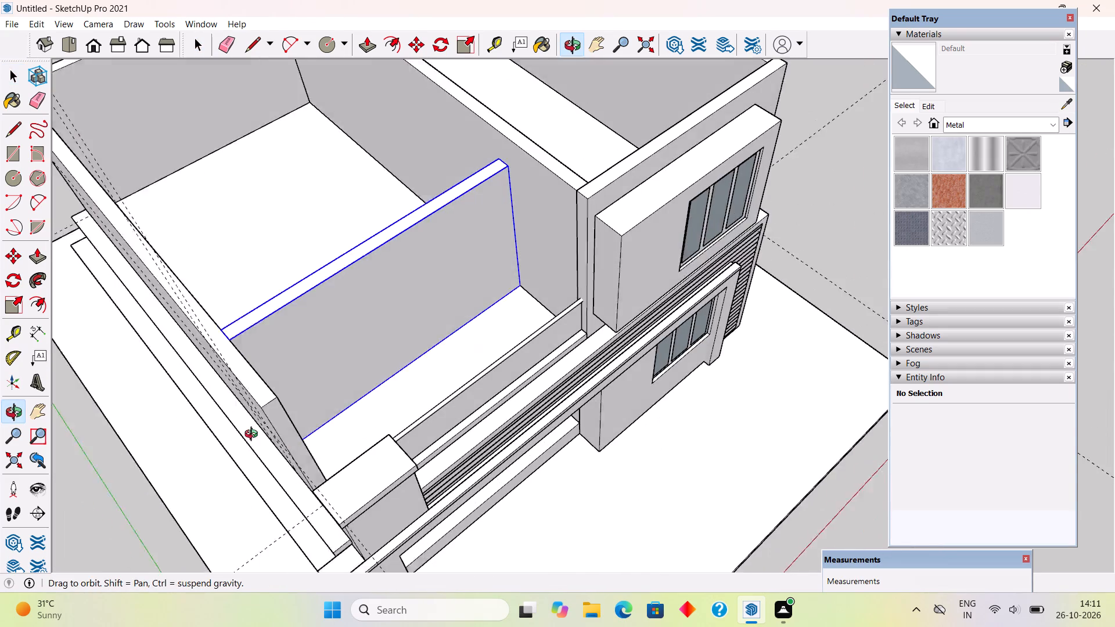
middle_click_drag(254, 435, 246, 436)
scroll(418, 320, "up", 5)
scroll(514, 304, "up", 1)
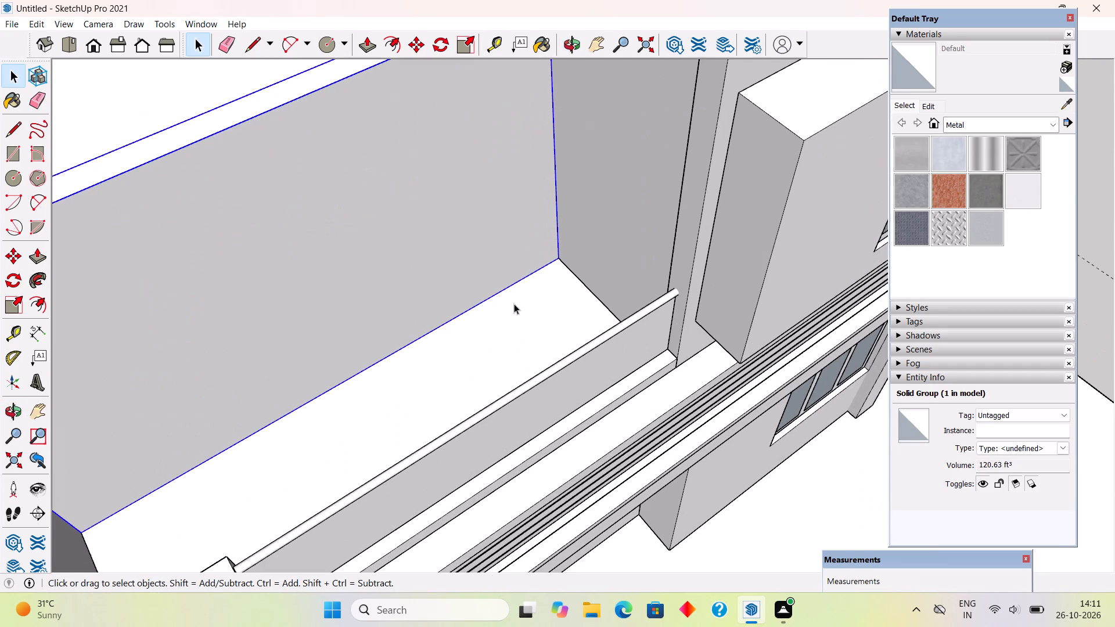
scroll(514, 304, "up", 1)
key("m")
left_click(563, 254)
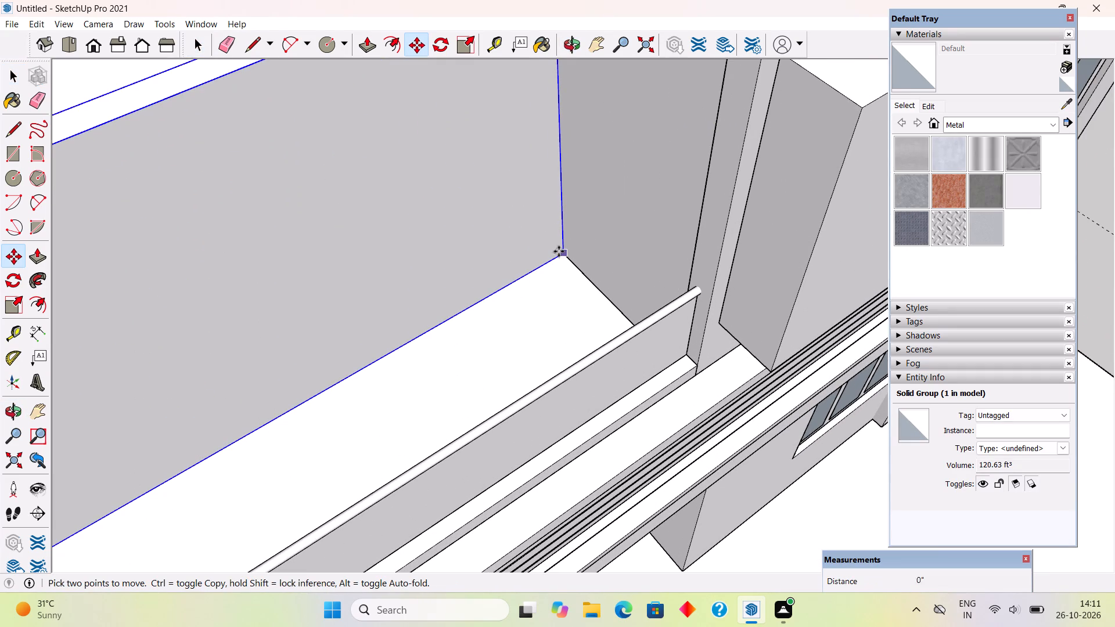
type("2'")
key("Return")
key("space")
scroll(532, 224, "down", 4)
scroll(578, 305, "down", 11)
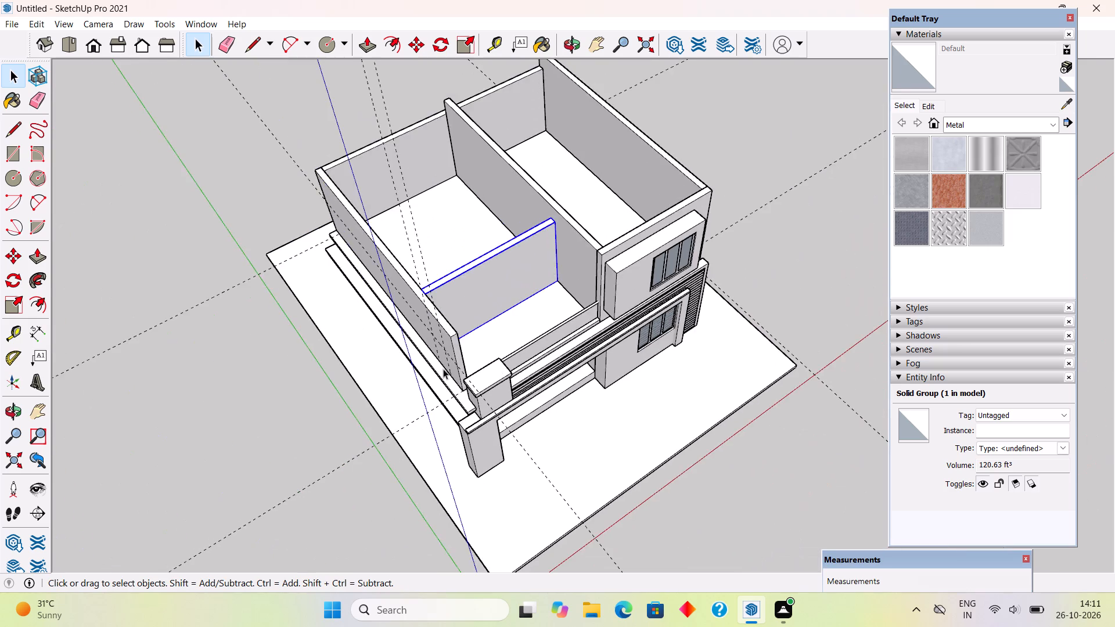
On the outer face of the upper side wall, place a vertical guide in line with the partition's rear edge.
middle_click_drag(506, 375, 833, 278)
scroll(576, 315, "up", 6)
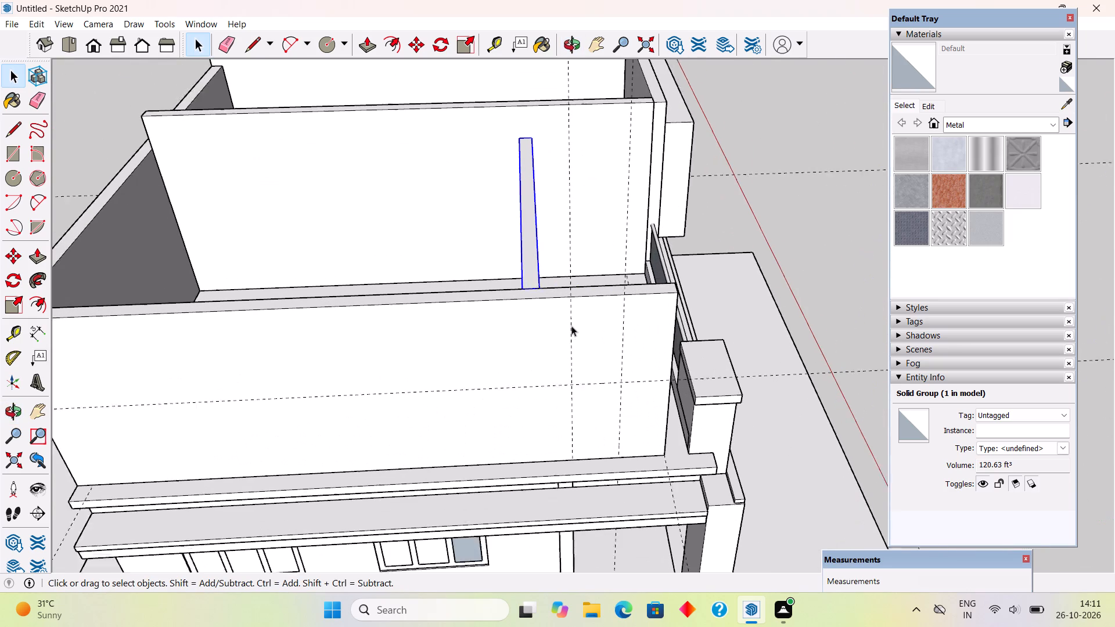
scroll(571, 326, "up", 2)
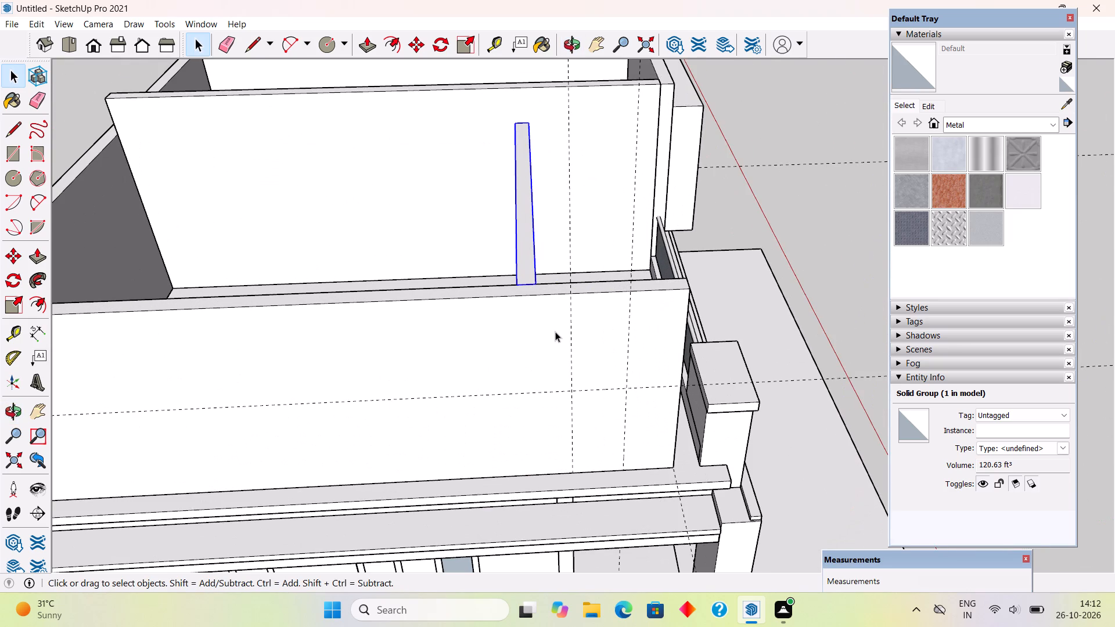
key("t")
double_click(515, 260)
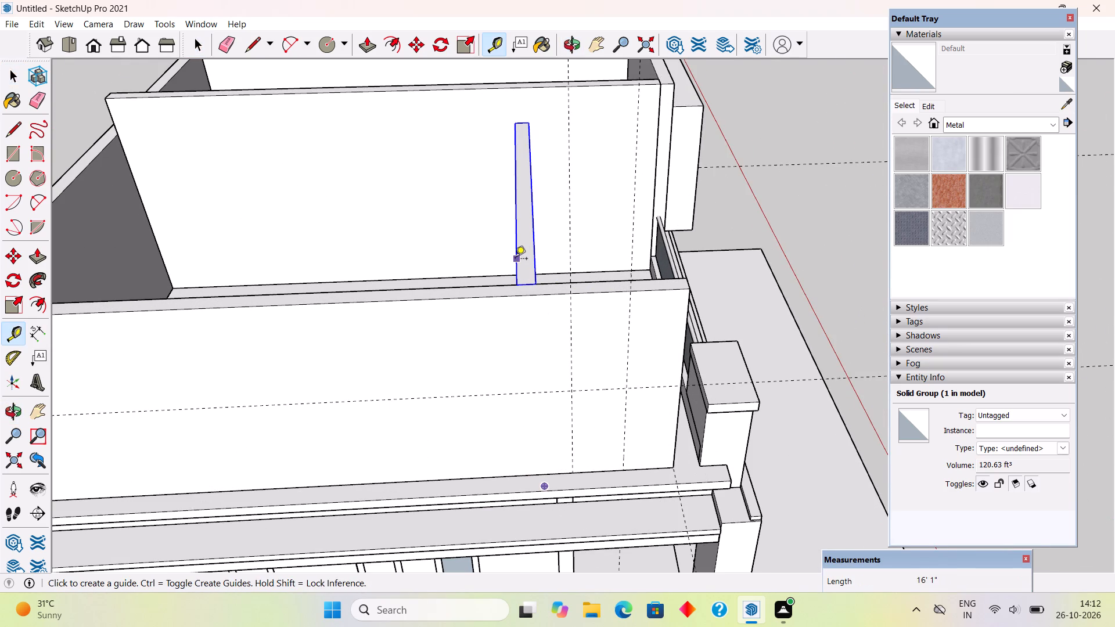
left_click(570, 345)
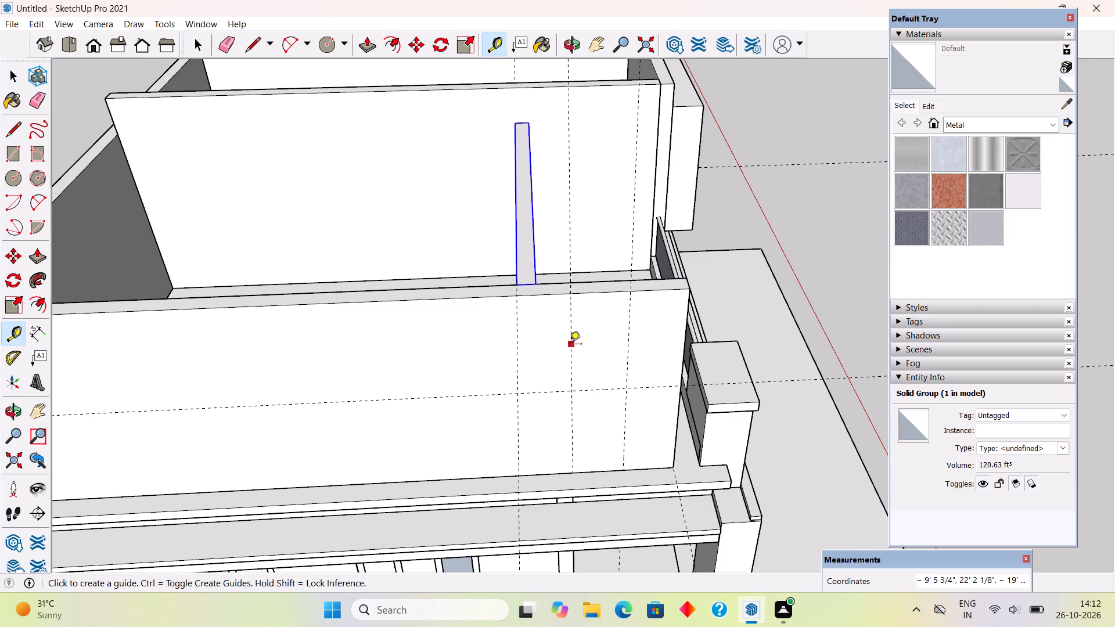
left_click(517, 298)
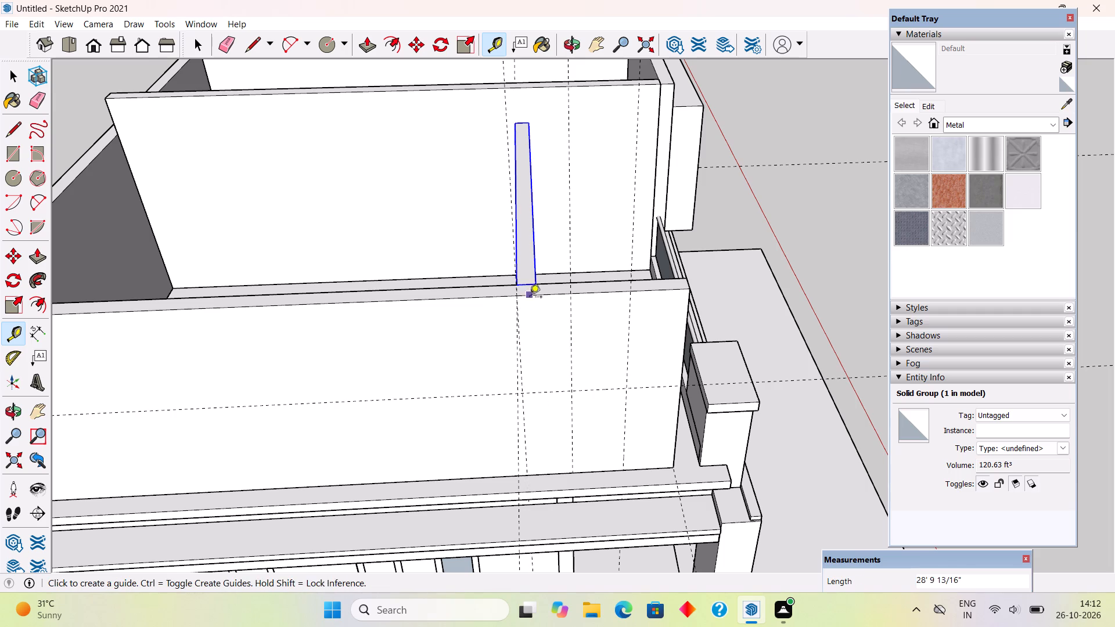
key("space")
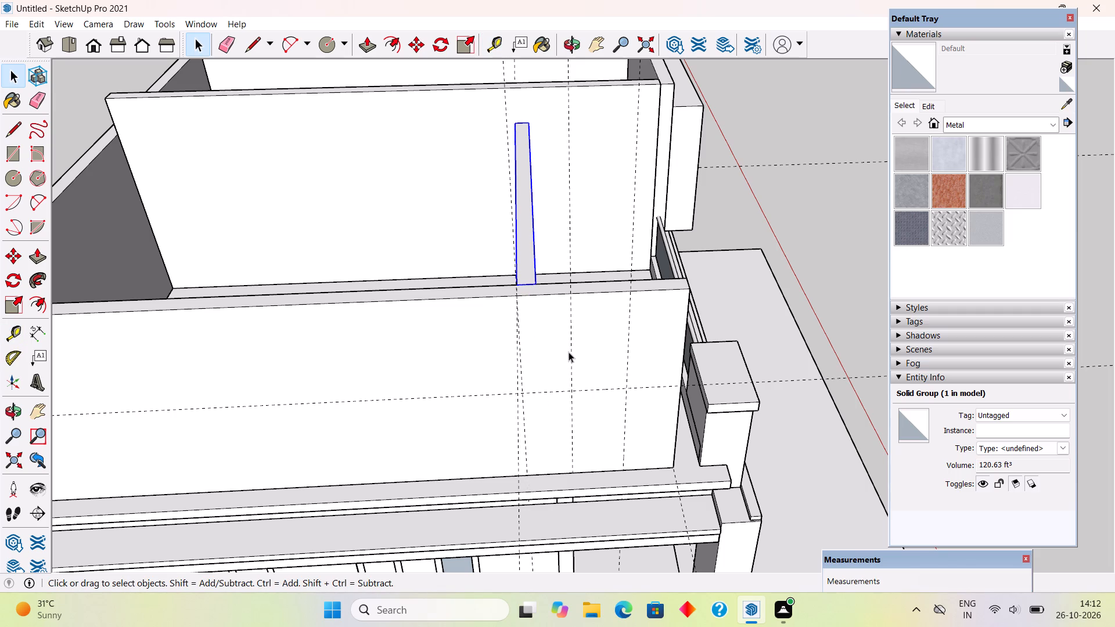
Place a vertical guide 9" from the partition-edge guide, towards the front pillar.
key("t")
middle_click_drag(549, 350, 509, 310)
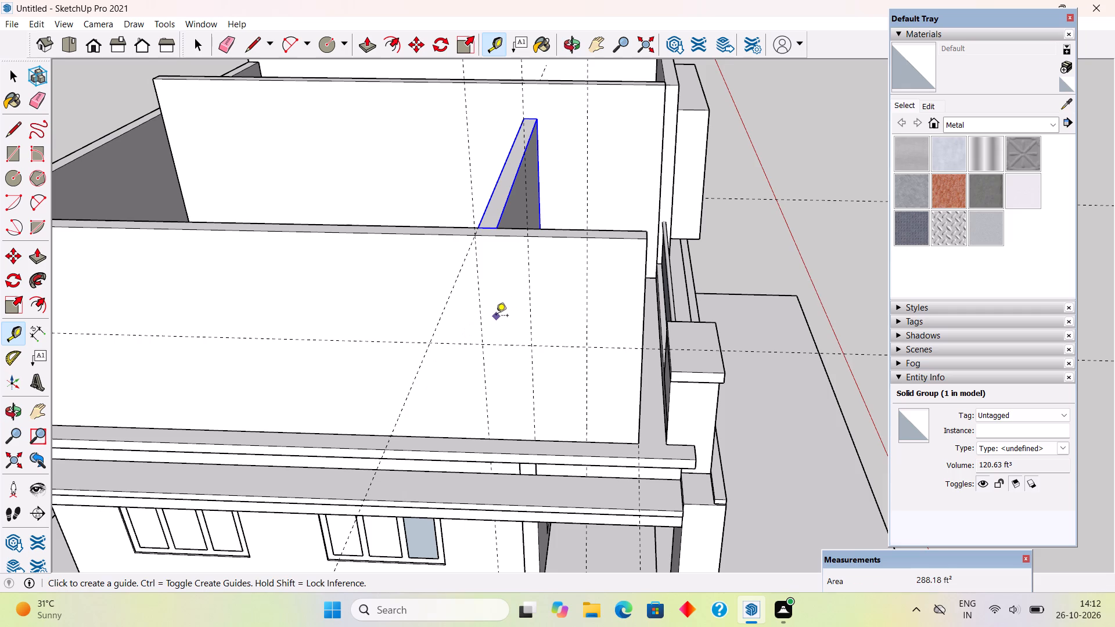
left_click(481, 304)
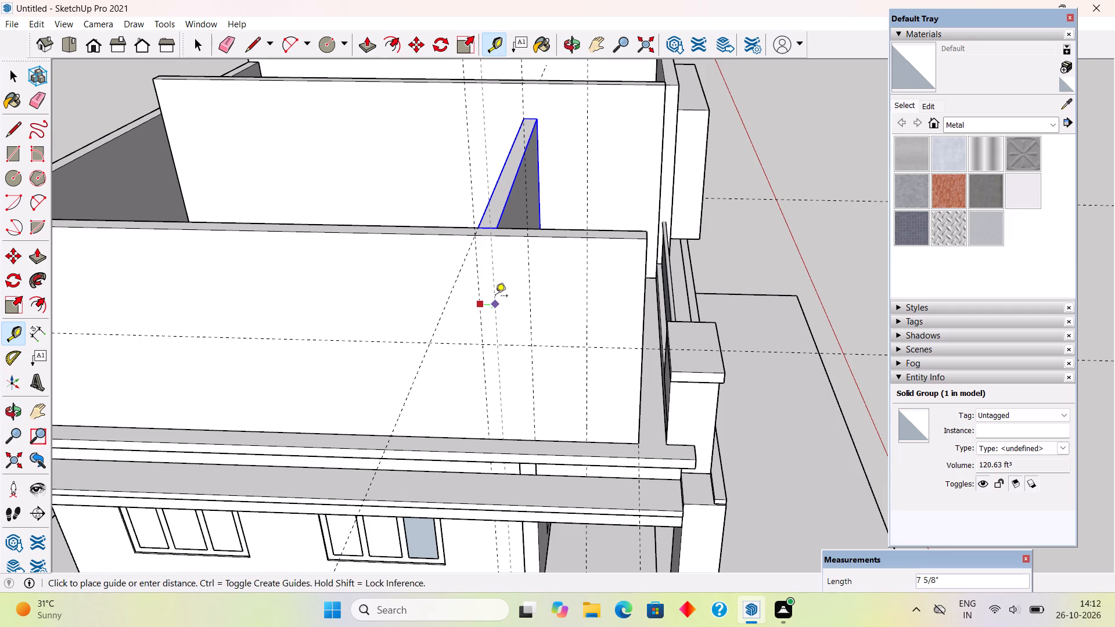
key("9")
key("shift+quotedbl")
key("Return")
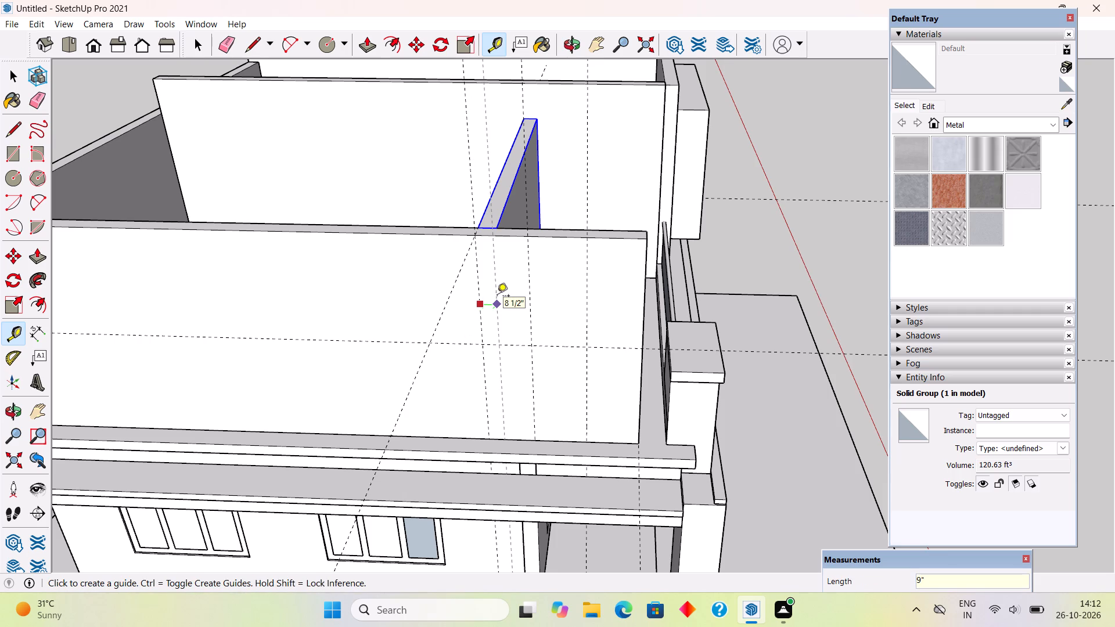
key("space")
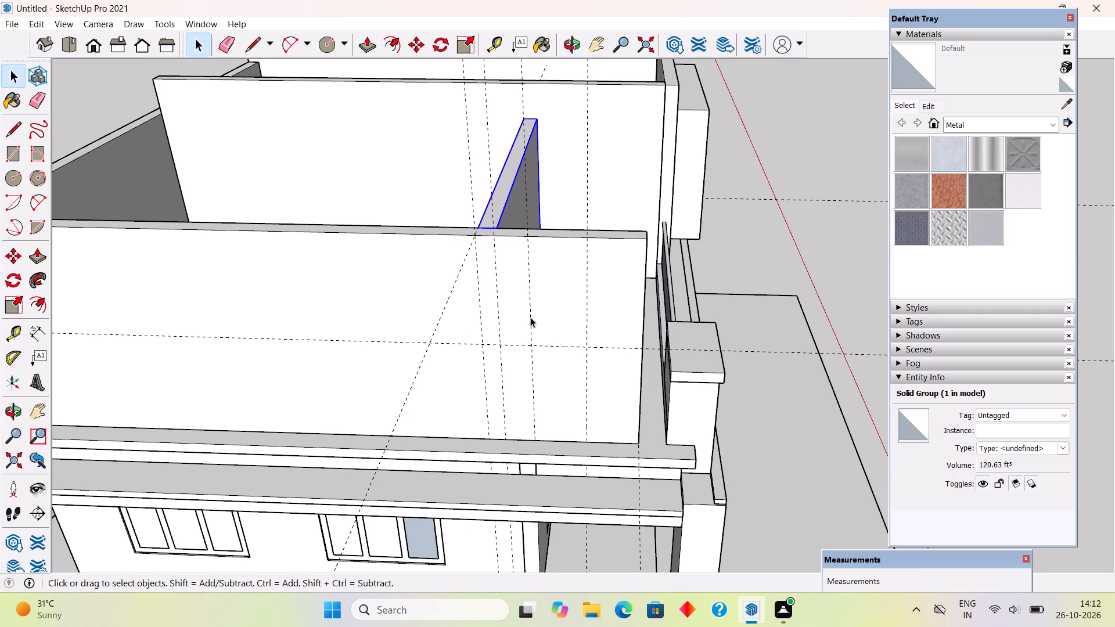
Delete the two older vertical guides between the 9" partition guides and the front pillar.
left_click(530, 317)
key("Delete")
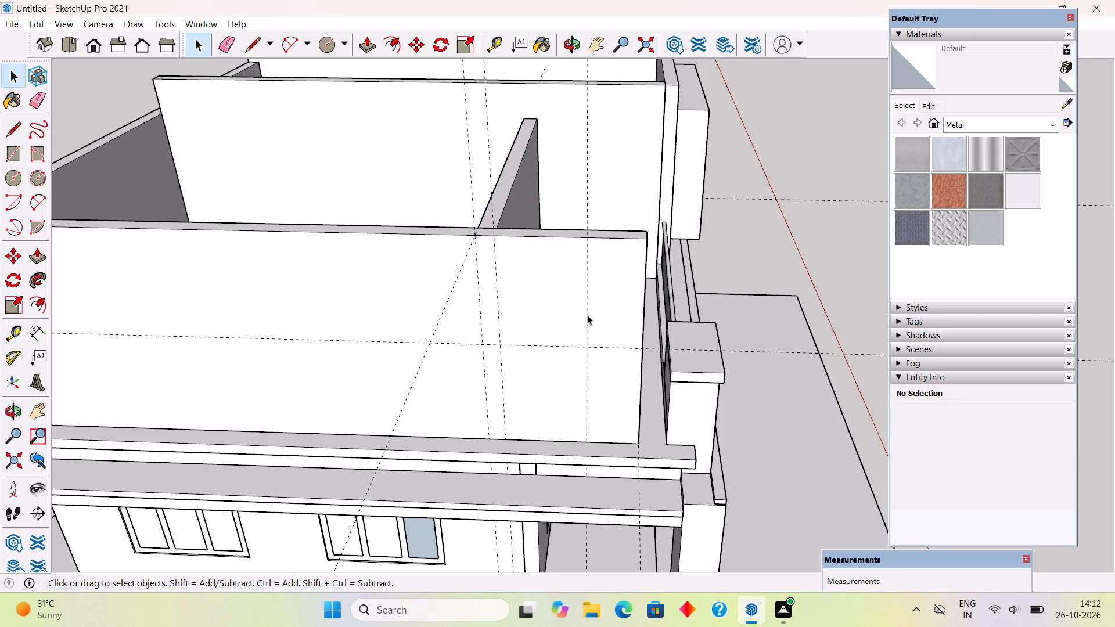
left_click(587, 315)
key("Delete")
Place a vertical guide 3' from the nearer partition guide, towards the front pillar.
middle_click_drag(607, 380, 630, 323)
scroll(633, 337, "up", 2)
key("t")
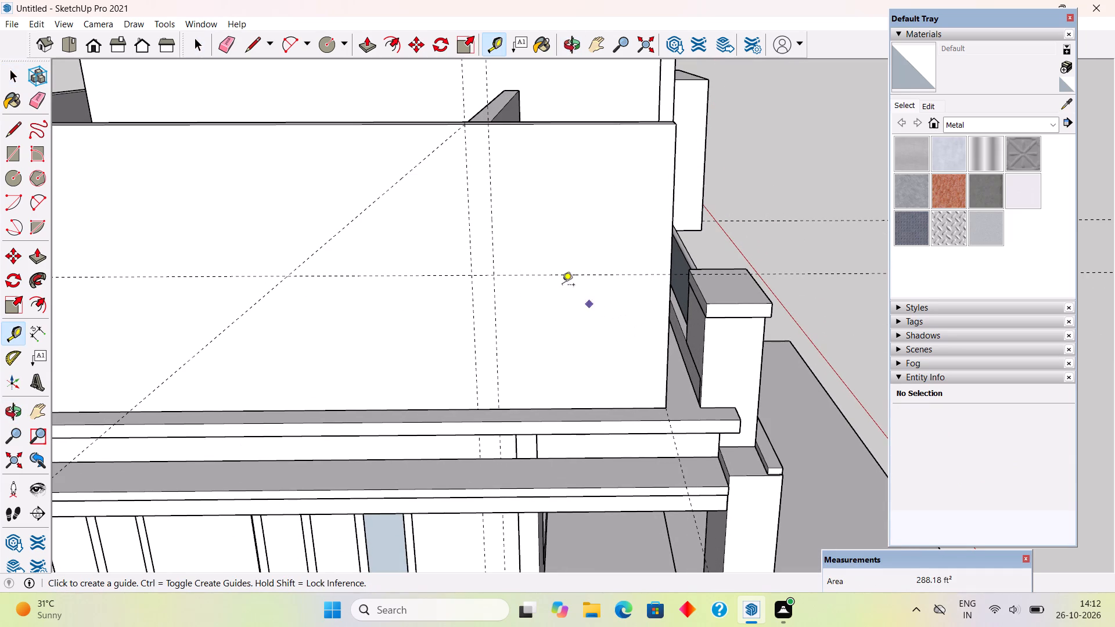
left_click(493, 227)
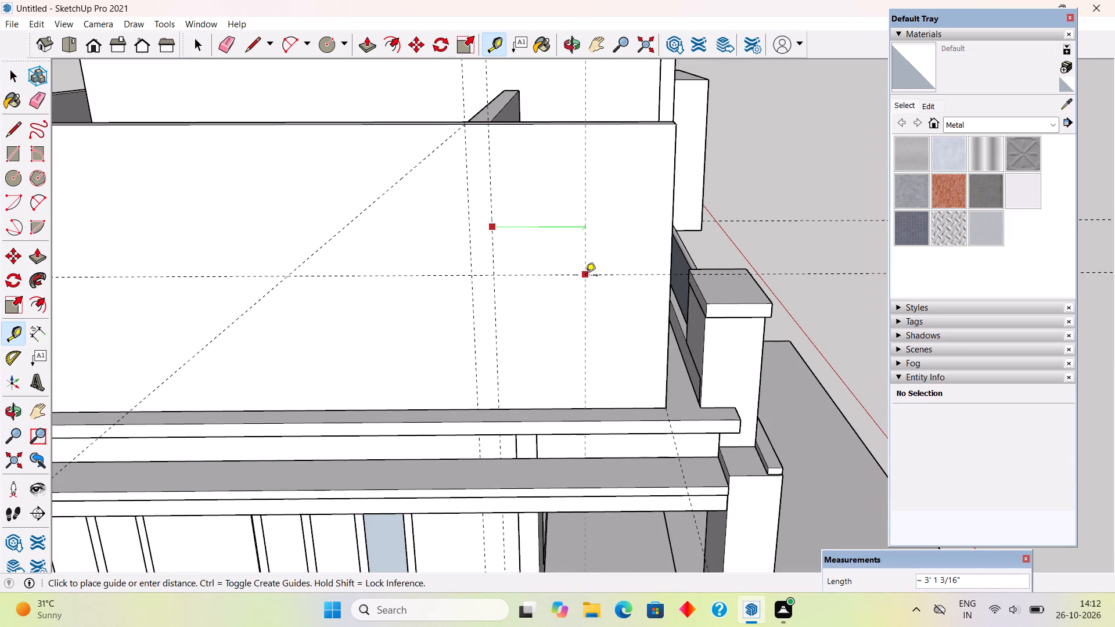
type("3'")
key("Return")
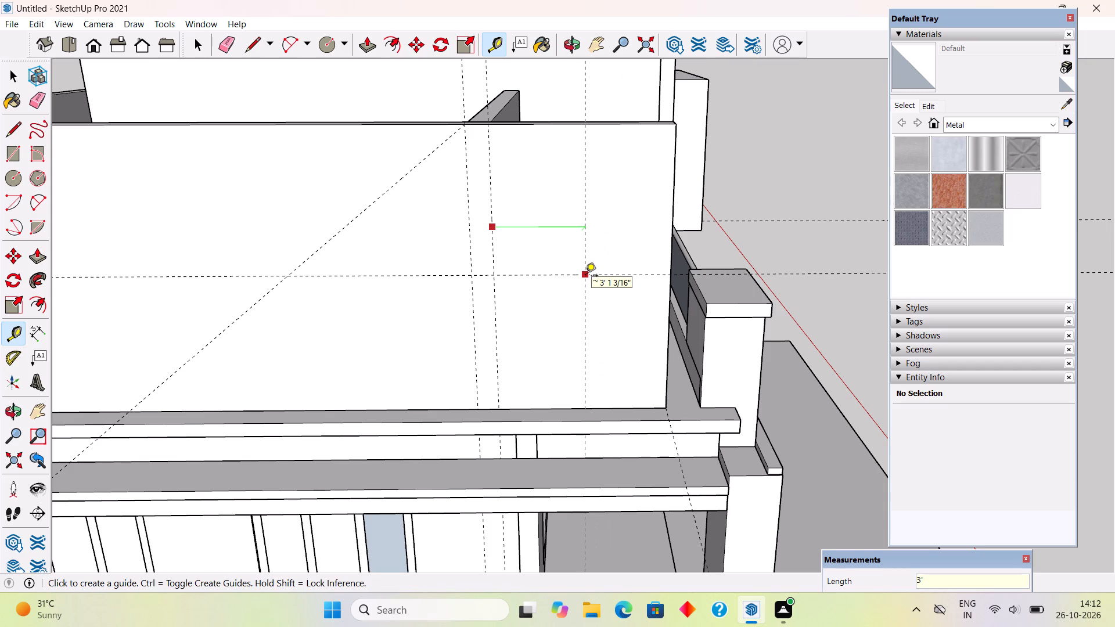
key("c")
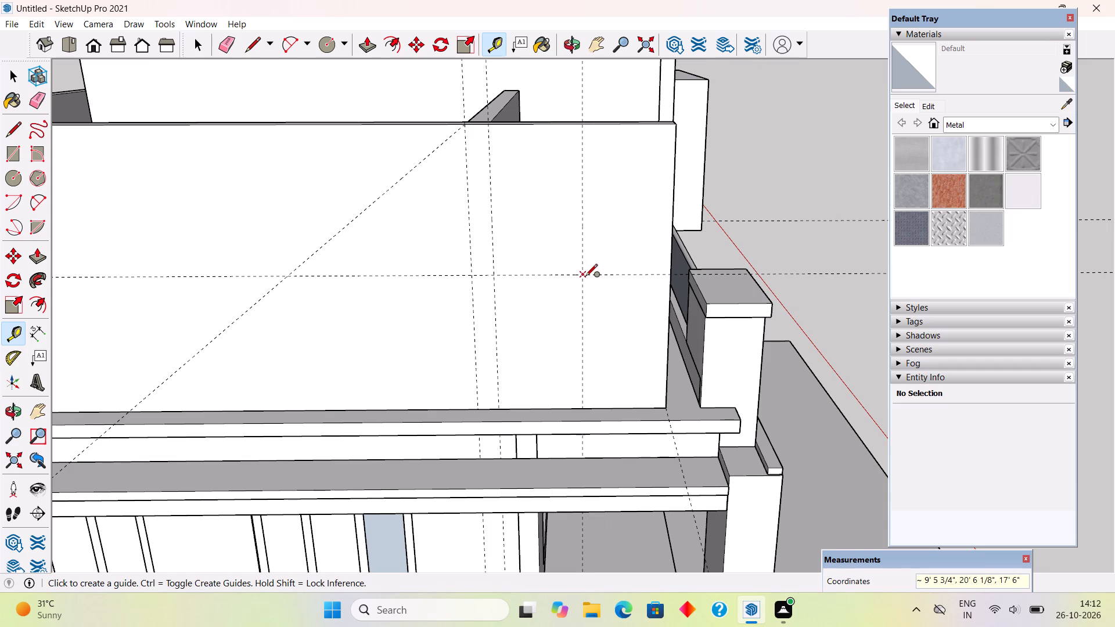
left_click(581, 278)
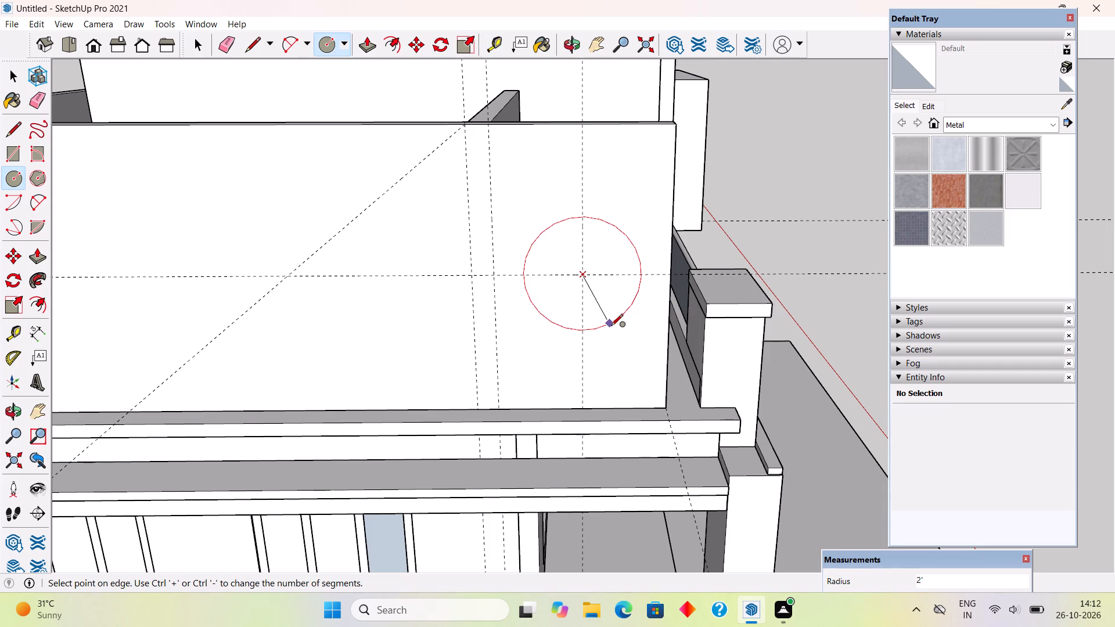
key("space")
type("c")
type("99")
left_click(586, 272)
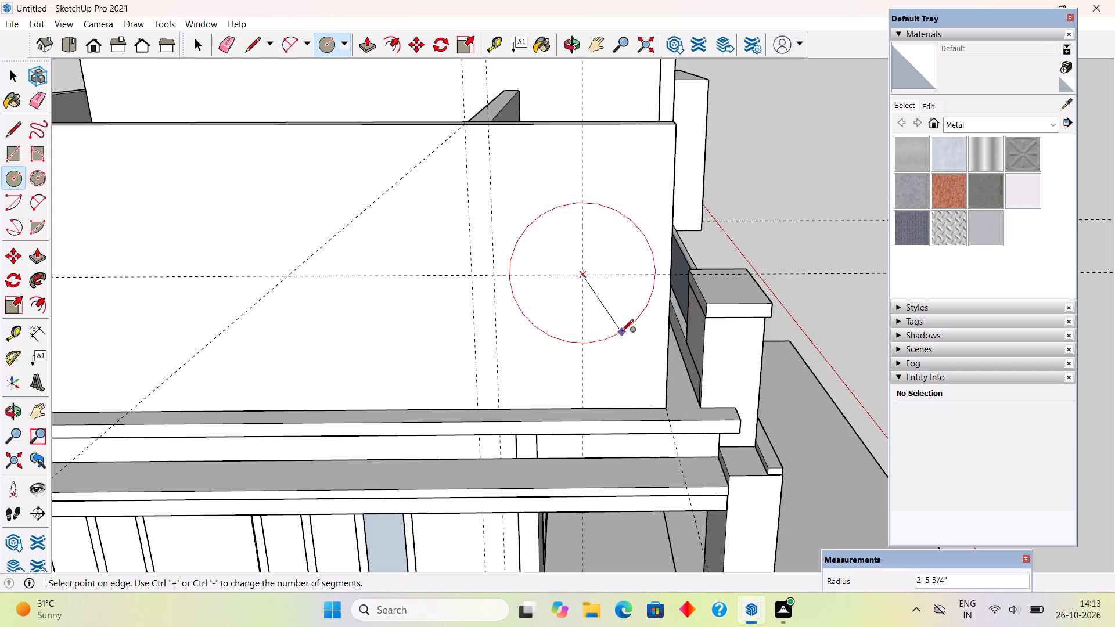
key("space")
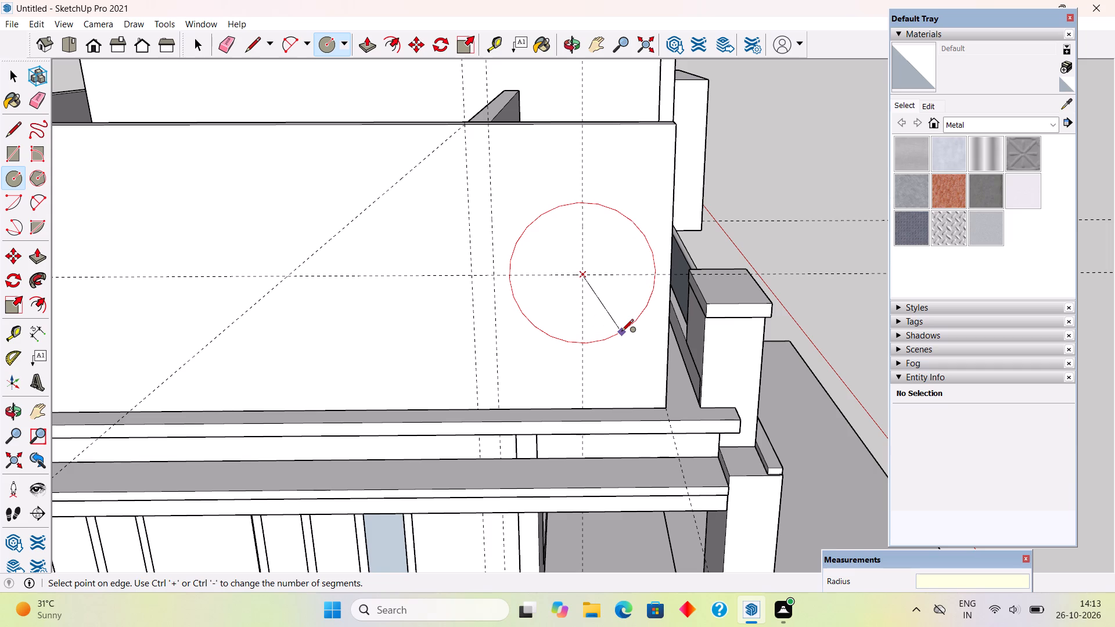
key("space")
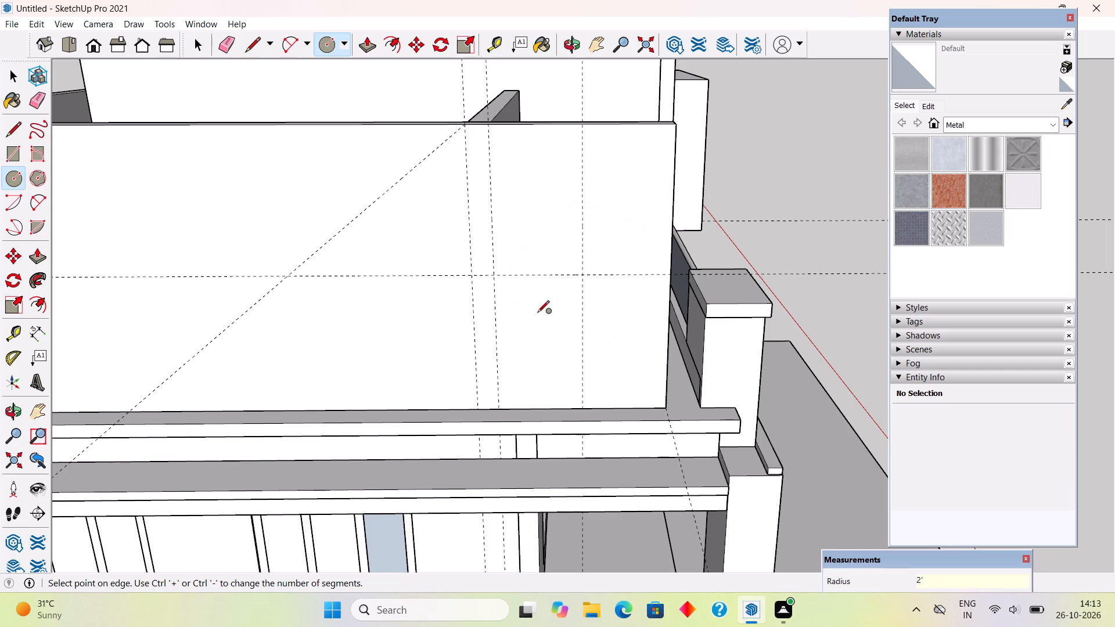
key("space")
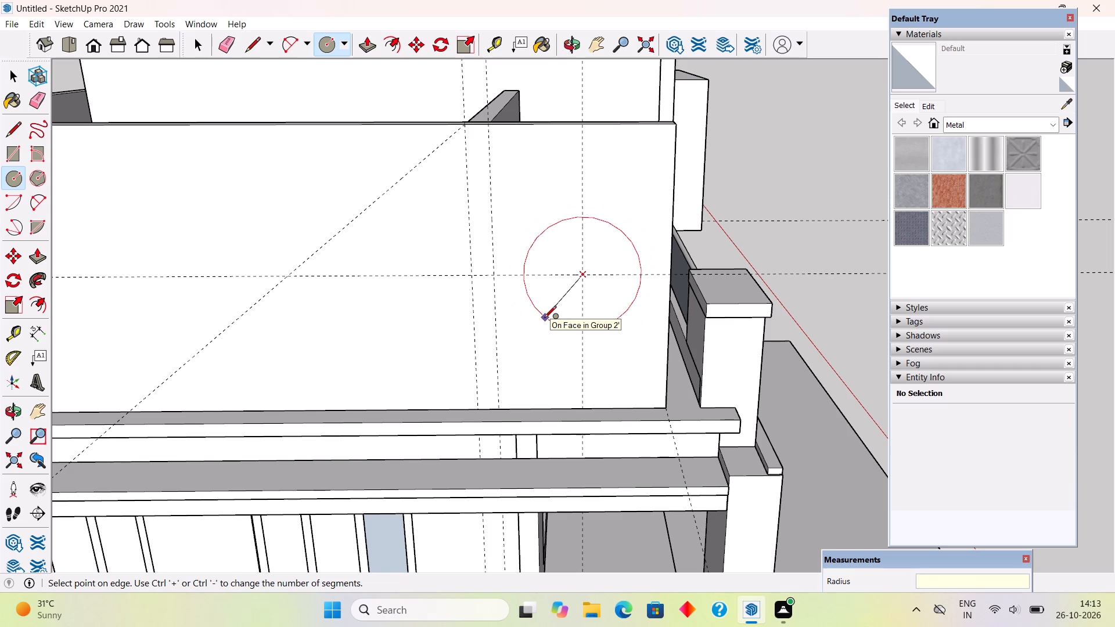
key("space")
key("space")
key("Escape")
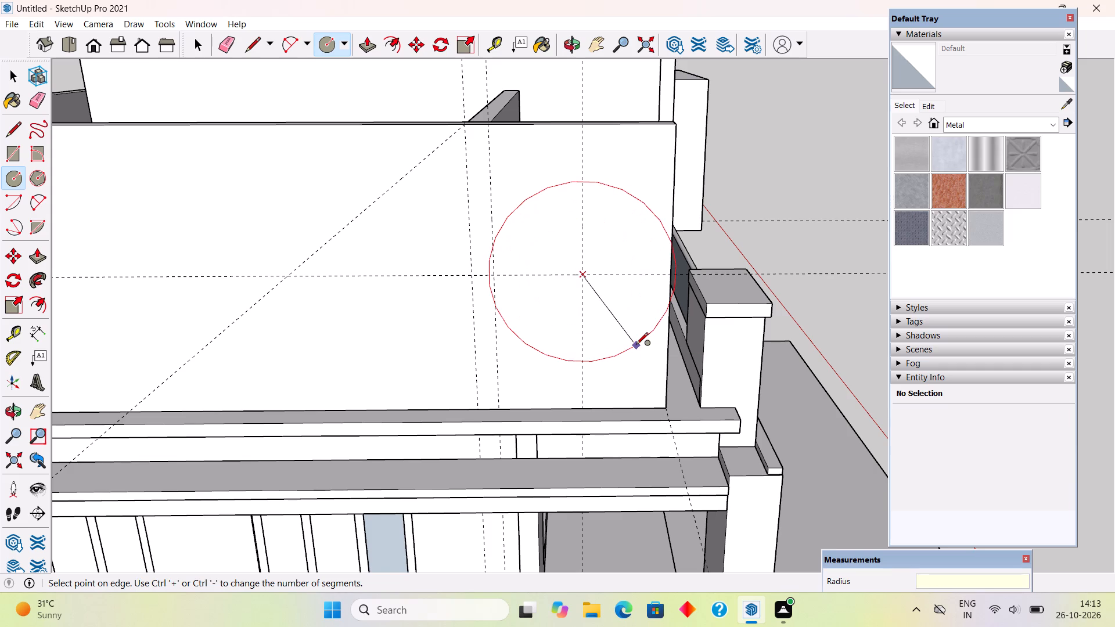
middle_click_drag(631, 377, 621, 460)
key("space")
Move the upper partition wall another 2' away from the front parapet, along the adjoining wall.
middle_click_drag(504, 283, 609, 326)
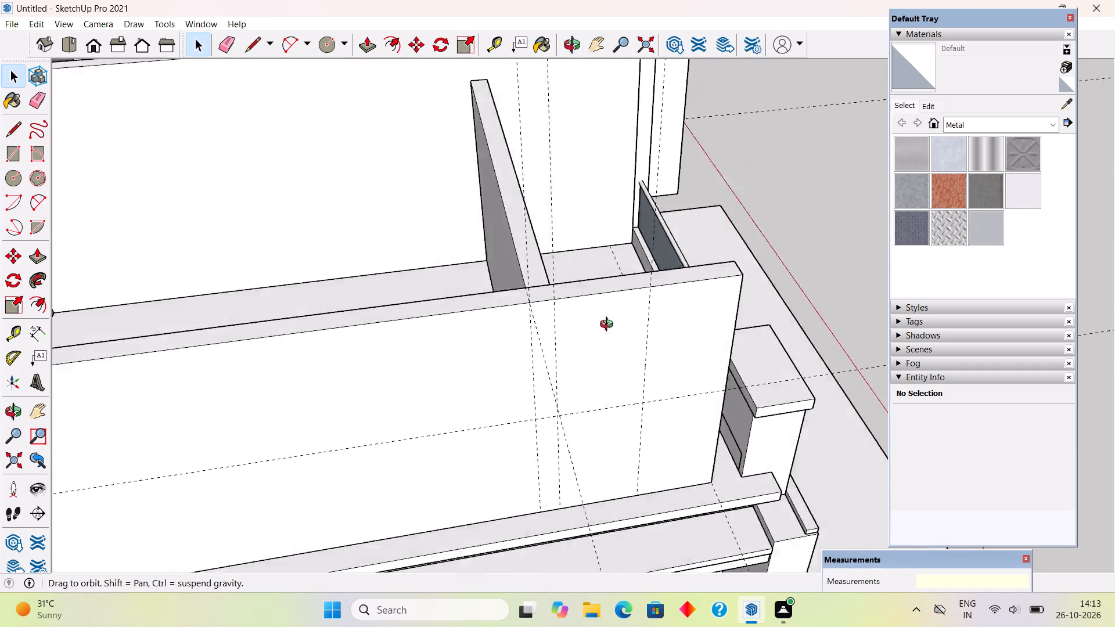
middle_click_drag(609, 326, 681, 348)
middle_click_drag(599, 258, 100, 289)
scroll(499, 207, "up", 3)
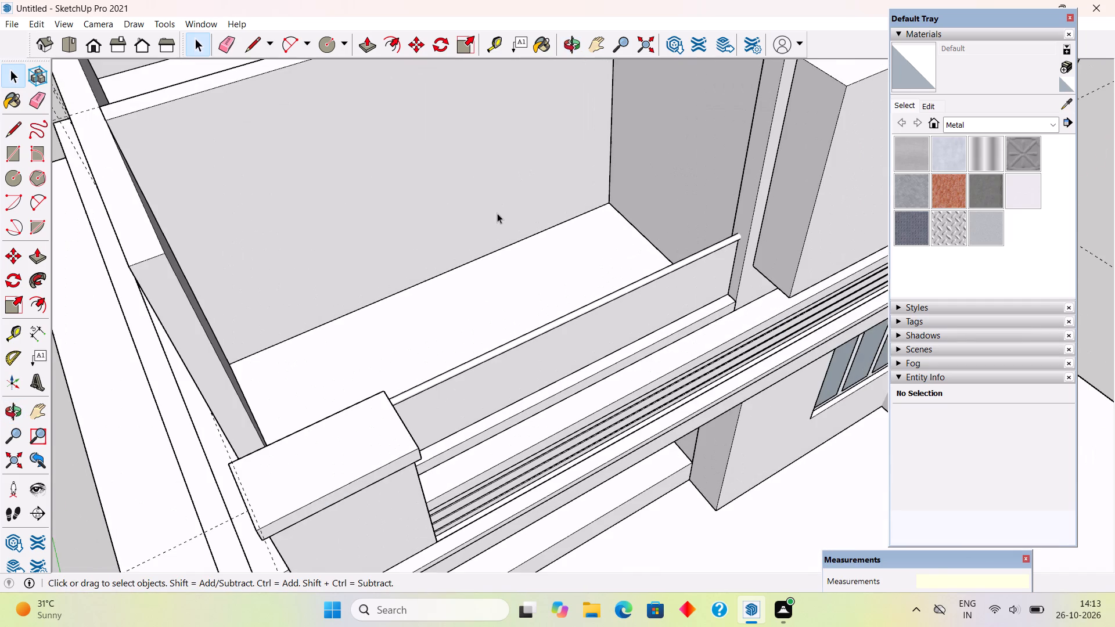
left_click(497, 213)
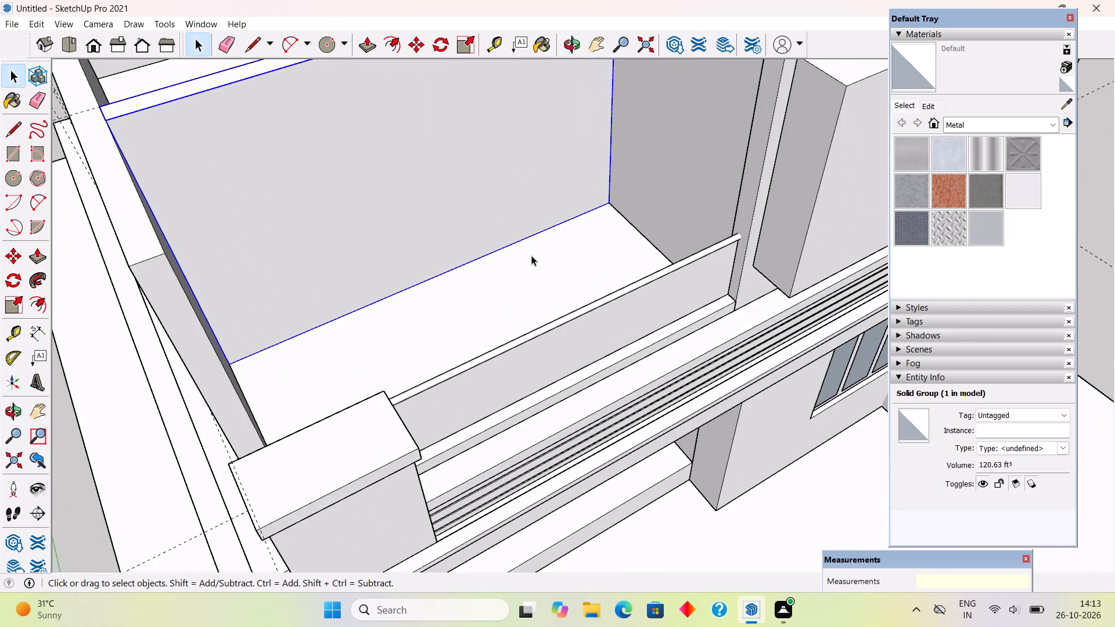
middle_click_drag(542, 275, 589, 373)
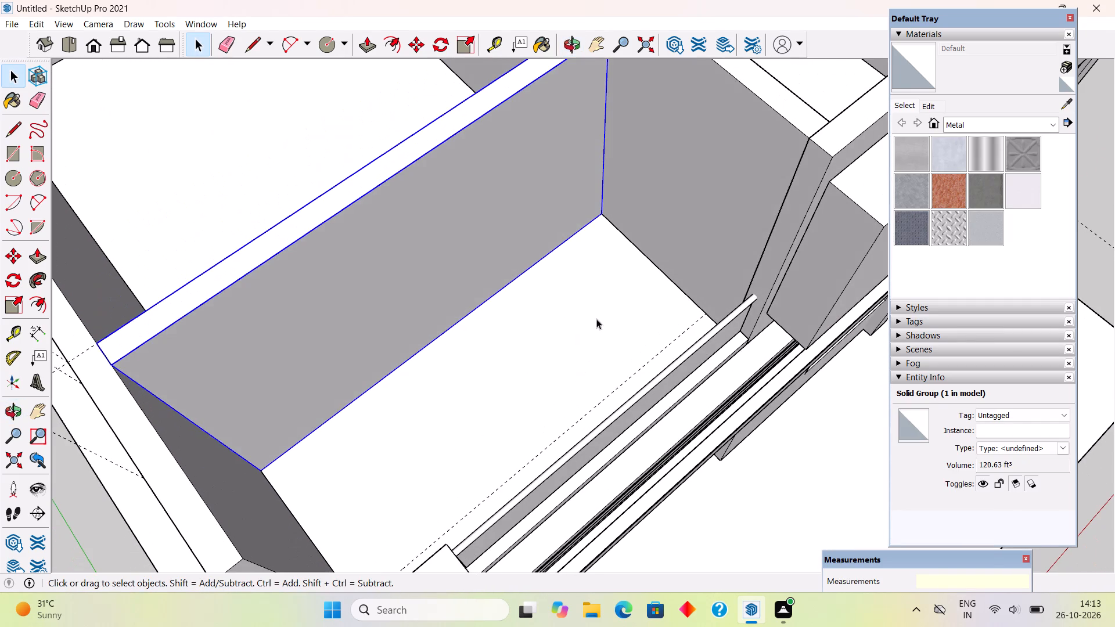
scroll(617, 222, "up", 3)
key("m")
left_click(597, 213)
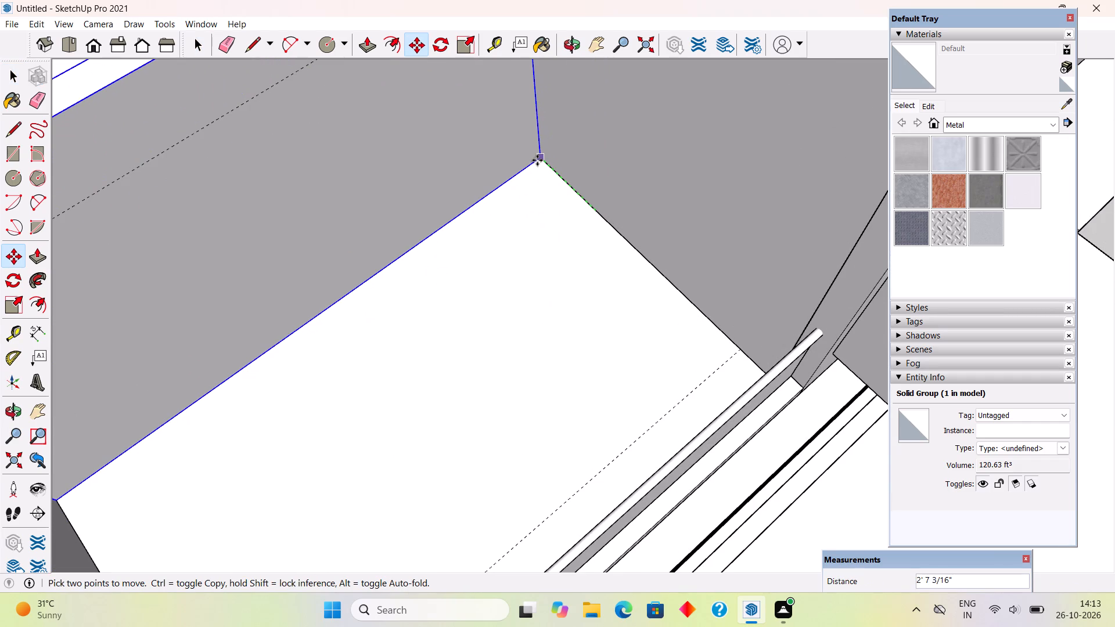
type("2'")
key("Return")
key("space")
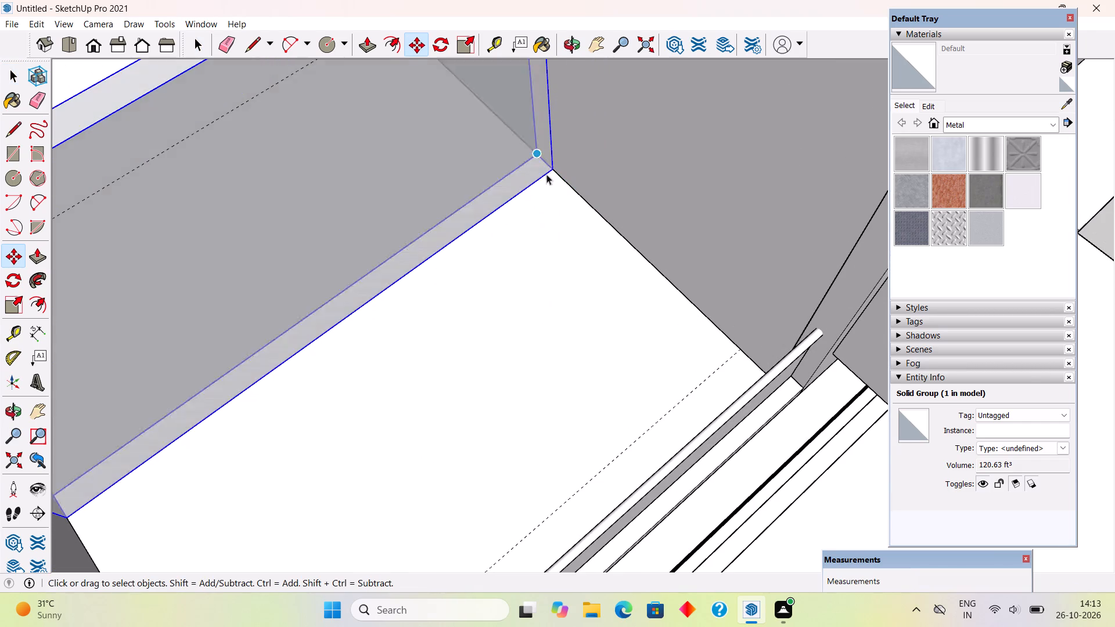
scroll(575, 206, "down", 3)
scroll(575, 206, "up", 1)
scroll(575, 206, "down", 13)
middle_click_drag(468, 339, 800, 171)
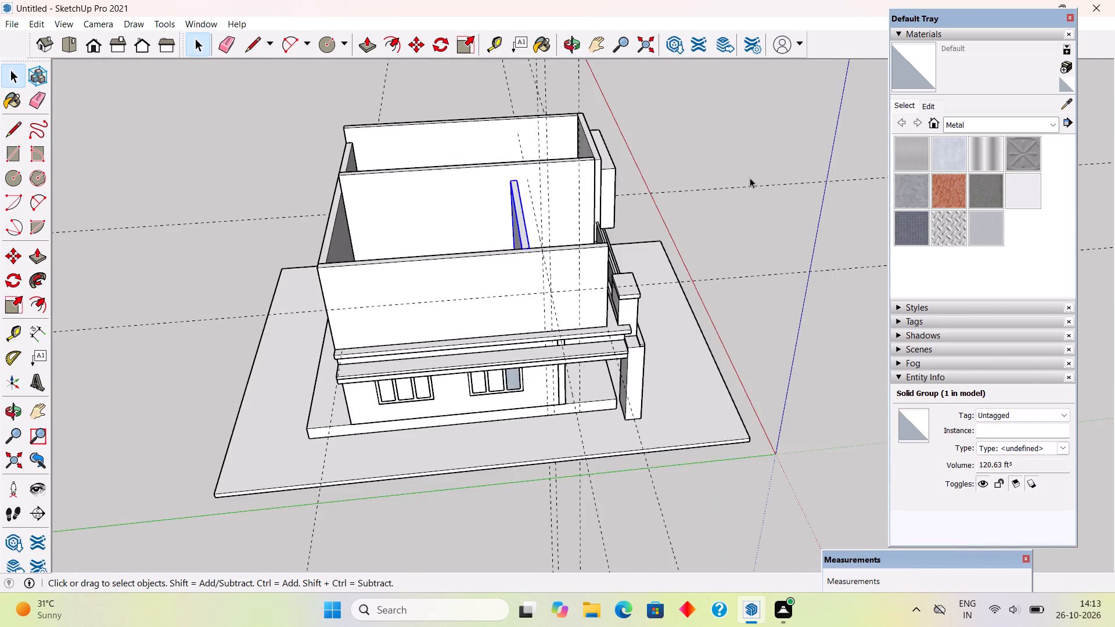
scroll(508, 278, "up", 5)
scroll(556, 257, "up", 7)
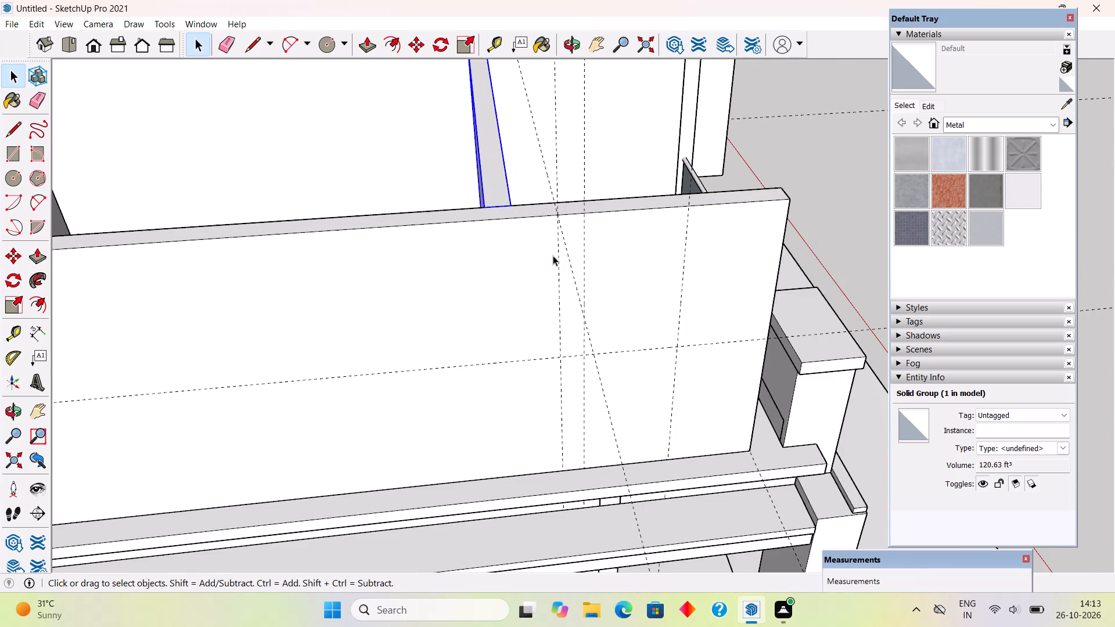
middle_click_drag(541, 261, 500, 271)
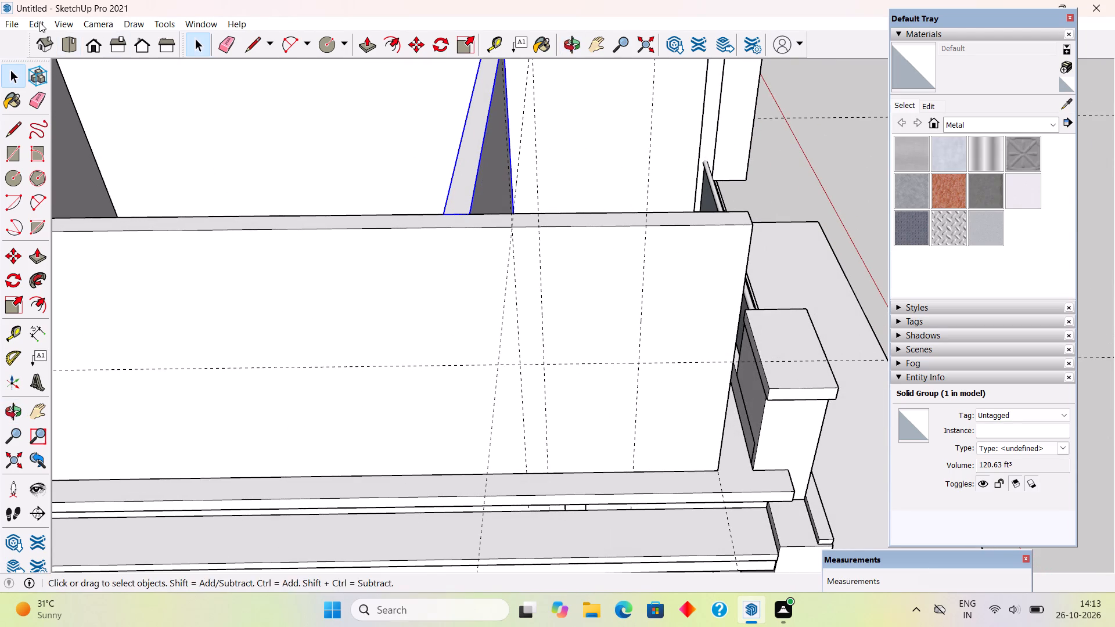
Delete all construction guides from the model and clear the selection of the upper partition wall.
left_click(39, 22)
left_click(166, 156)
middle_click_drag(400, 346, 430, 182)
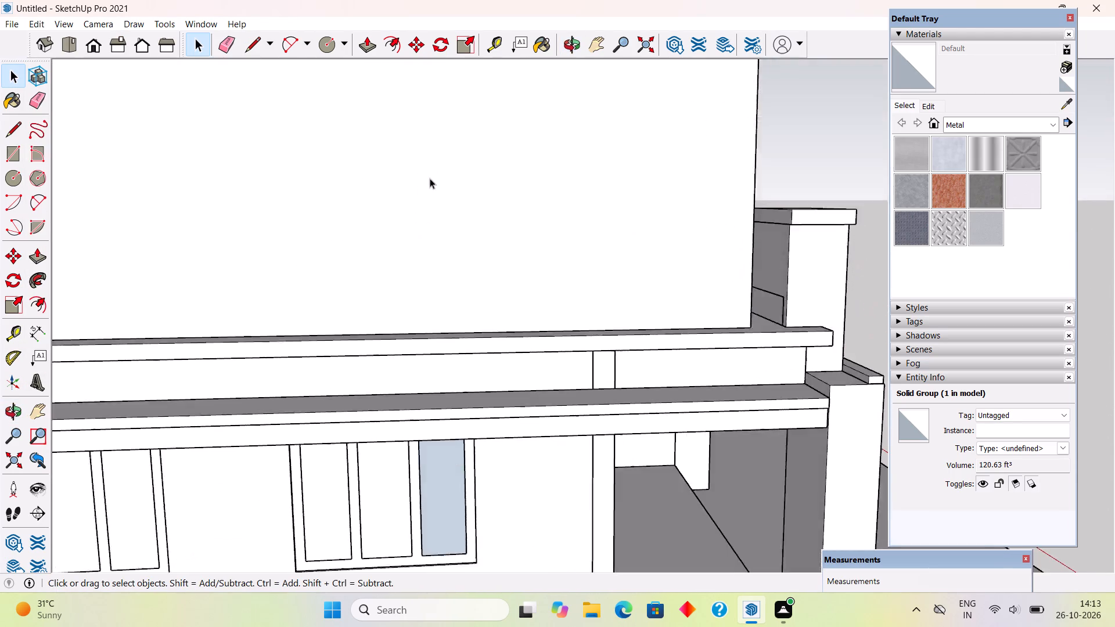
scroll(430, 178, "down", 3)
scroll(436, 235, "down", 5)
scroll(458, 338, "down", 5)
middle_click_drag(483, 370, 301, 441)
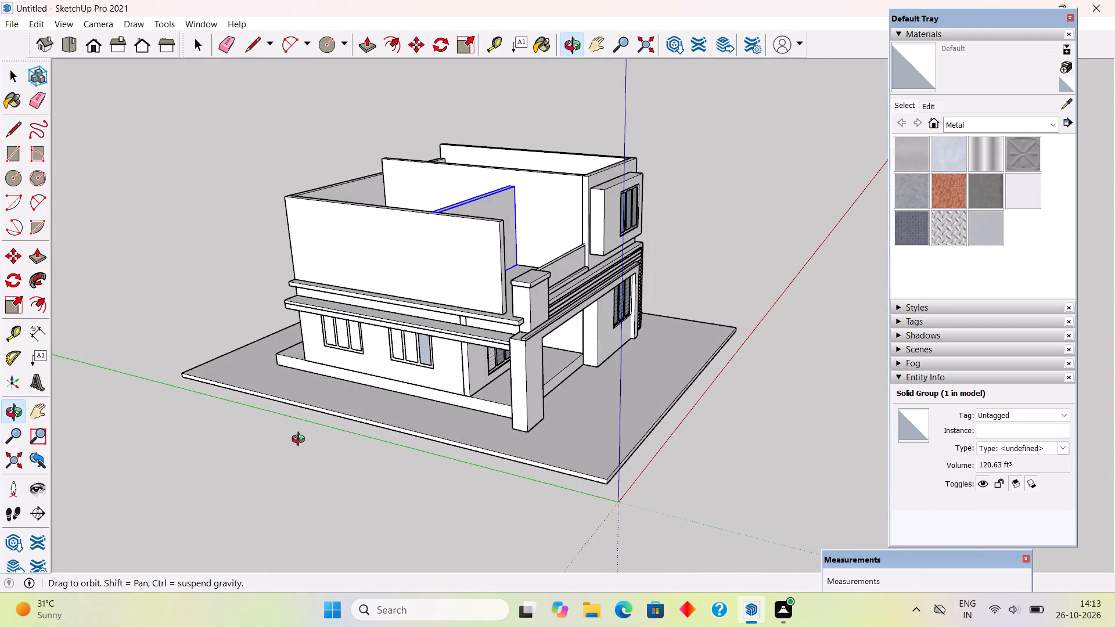
middle_click_drag(301, 441, 304, 419)
left_click(167, 152)
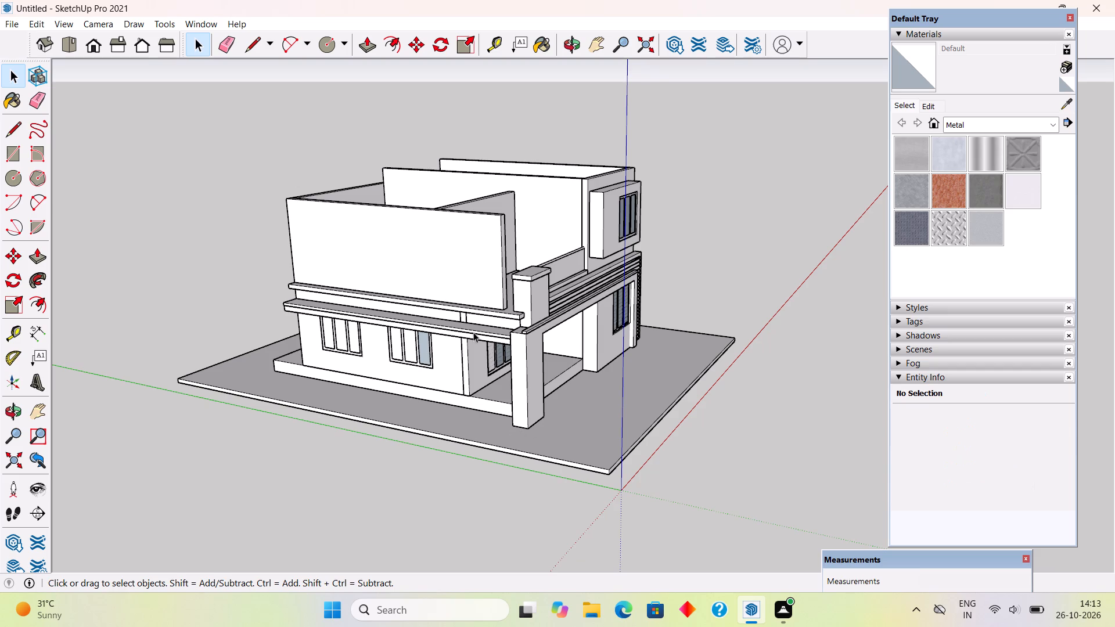
Open the upper pillar-side wall group and push its end face nearest the pillar inward by 2'.
middle_click_drag(470, 332, 539, 360)
scroll(535, 307, "up", 6)
triple_click(517, 294)
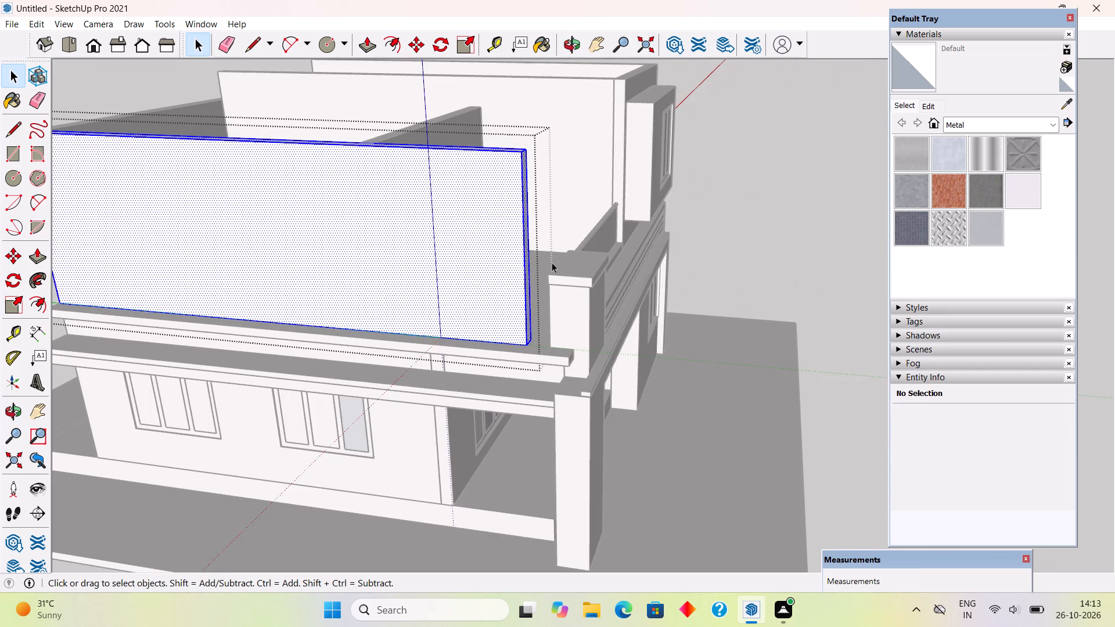
middle_click_drag(537, 255, 451, 337)
scroll(452, 282, "up", 6)
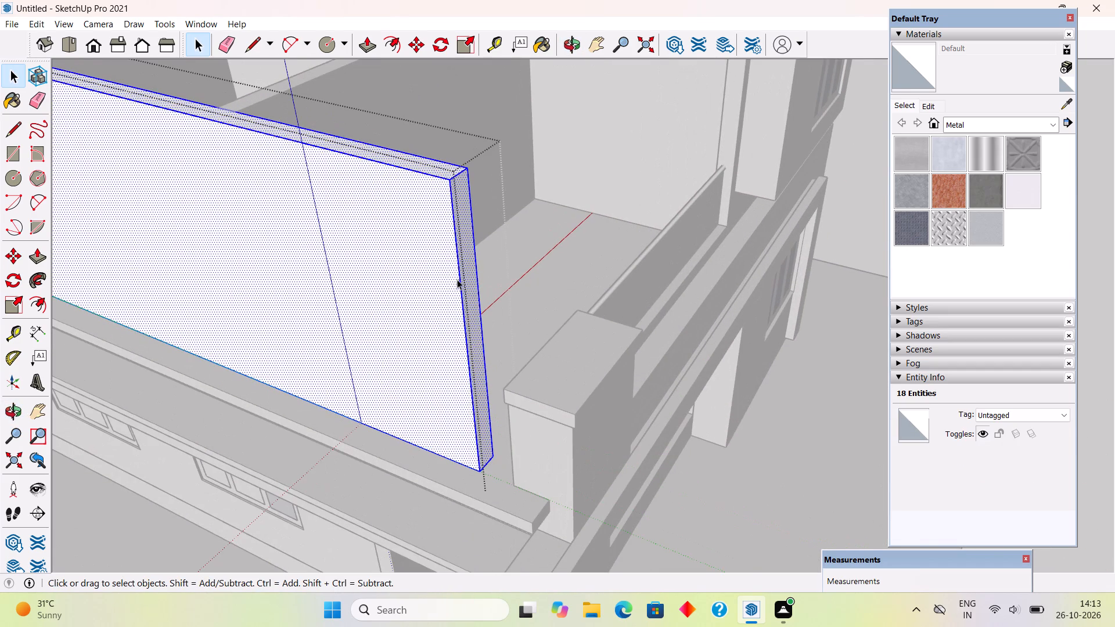
key("p")
left_click(468, 272)
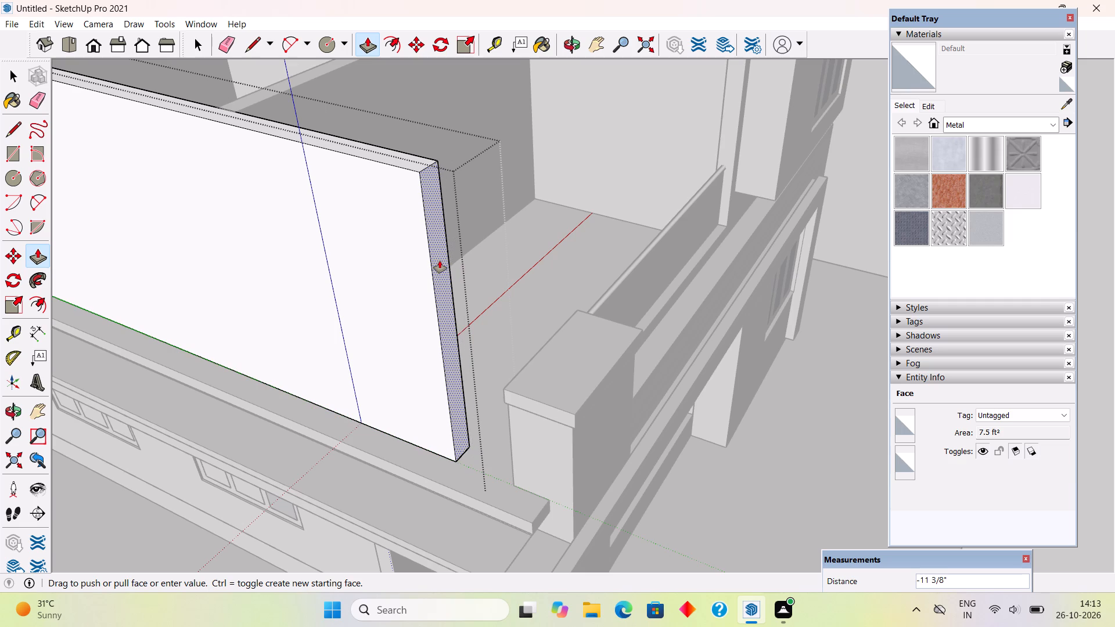
key("2")
key("apostrophe")
key("Return")
key("space")
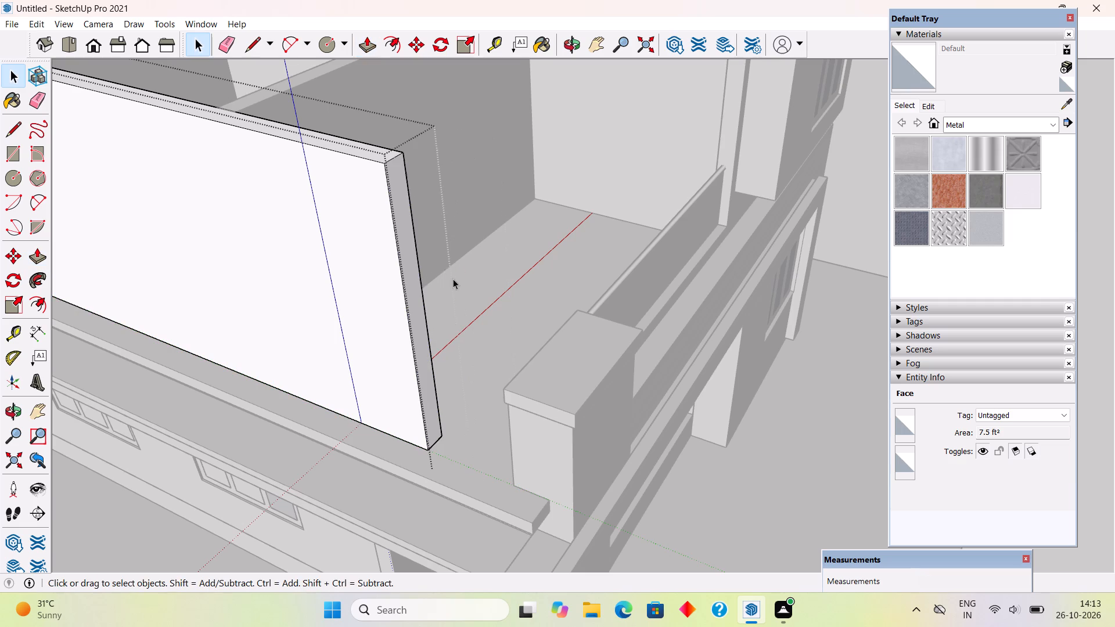
scroll(475, 337, "down", 5)
middle_click_drag(491, 342, 720, 265)
left_click(721, 143)
key("space")
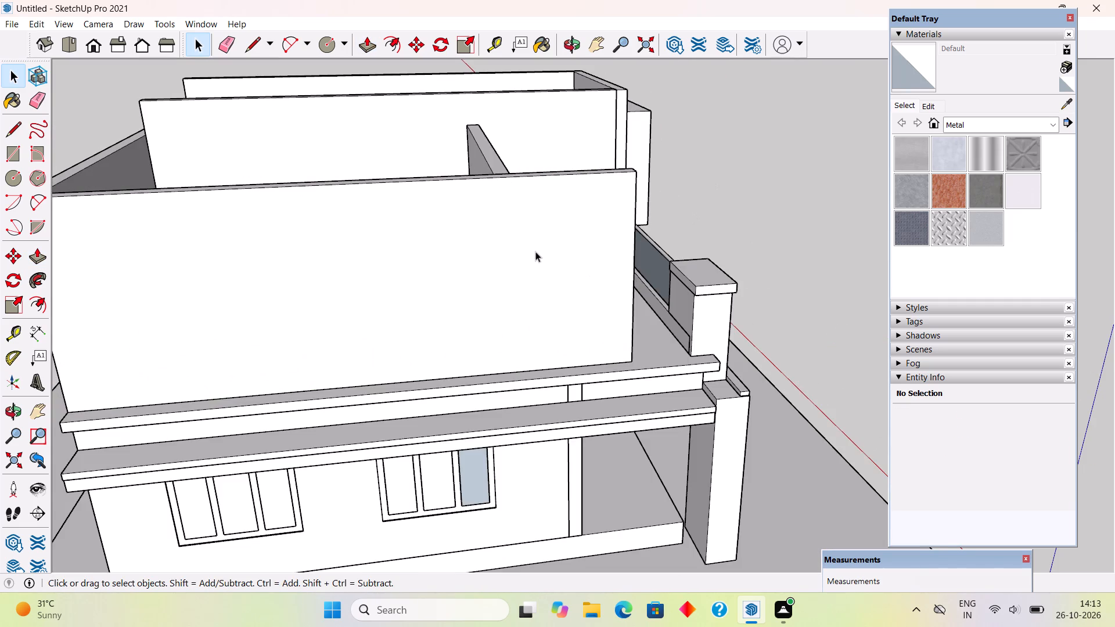
Place a vertical guide 6' in from the shortened wall's end edge, towards the partition wall.
middle_click_drag(519, 251, 438, 251)
scroll(639, 272, "up", 1)
key("t")
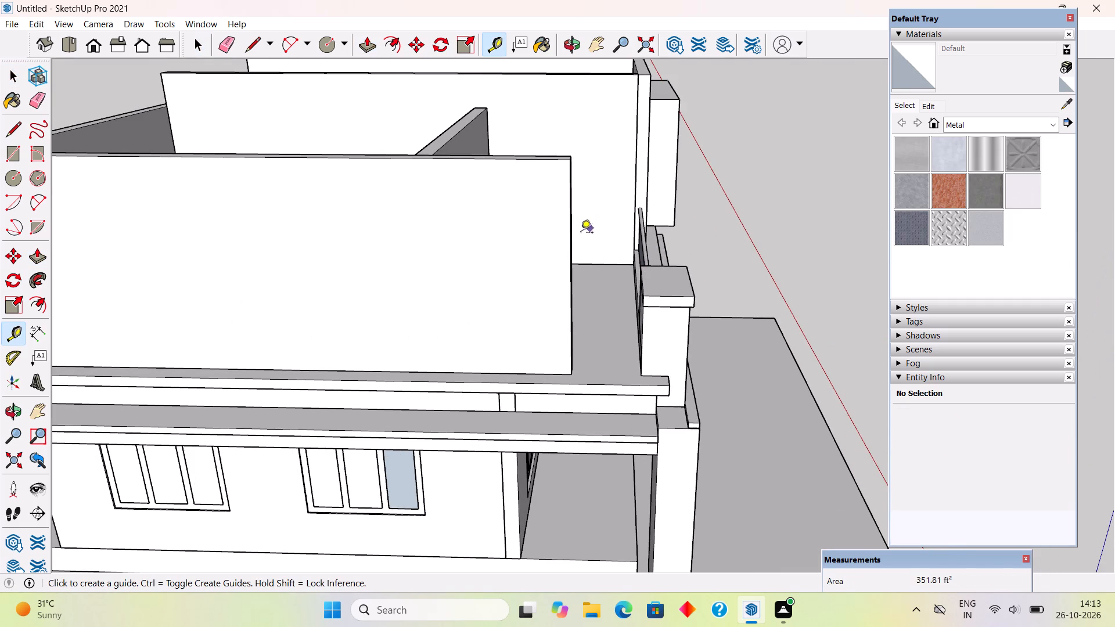
left_click(567, 242)
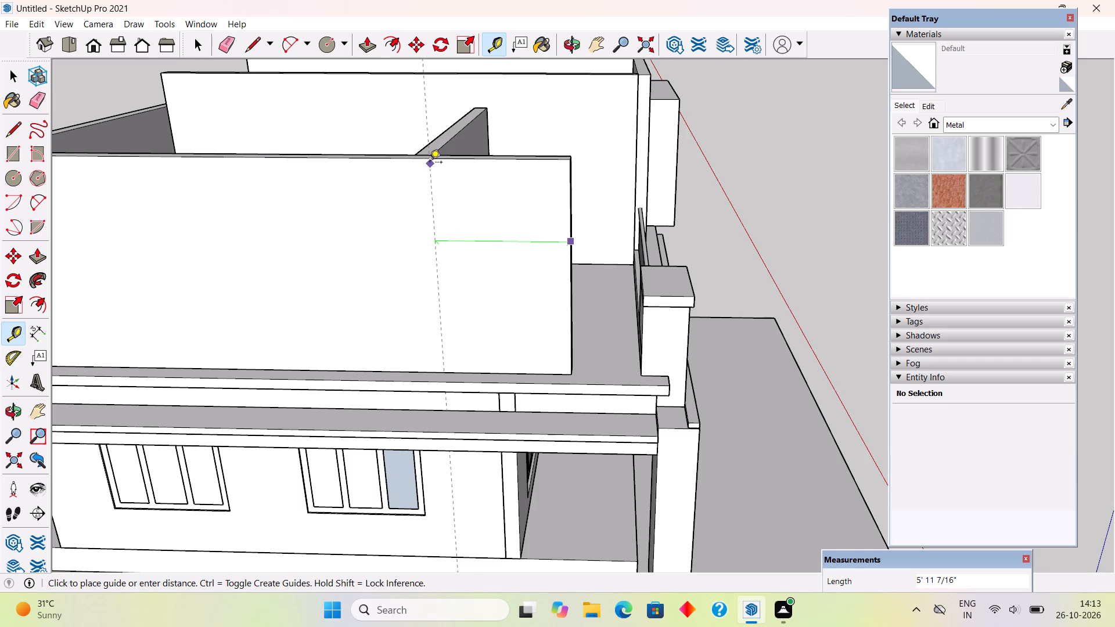
type("6'")
key("Return")
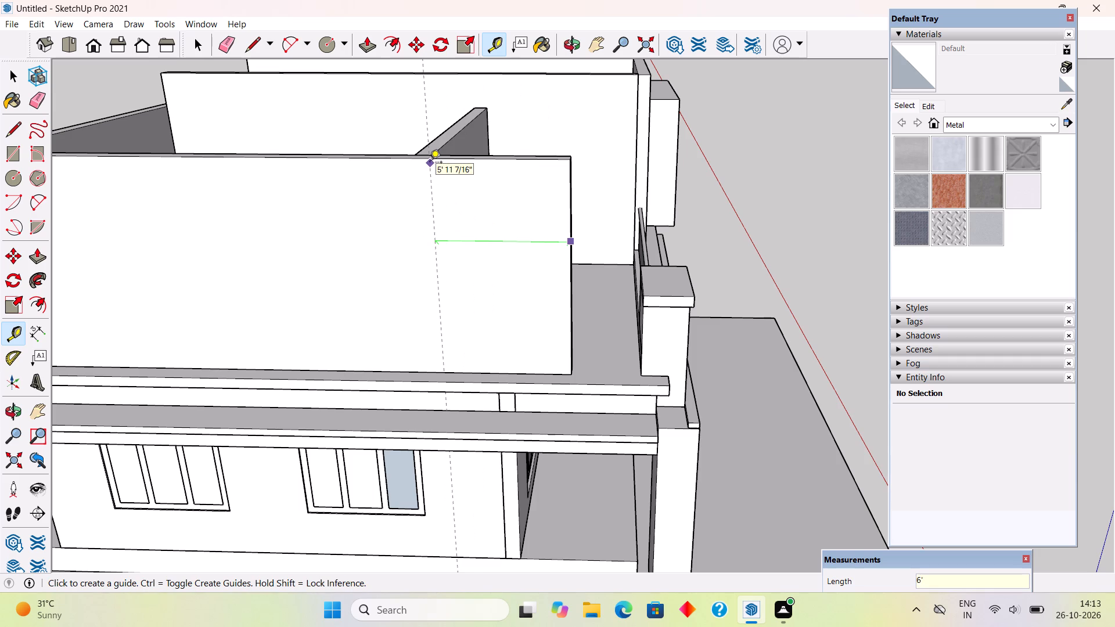
key("space")
Place a guide in line with the partition wall's pillar-side top edge, crossing the top of the outer wall.
middle_click_drag(503, 203, 634, 222)
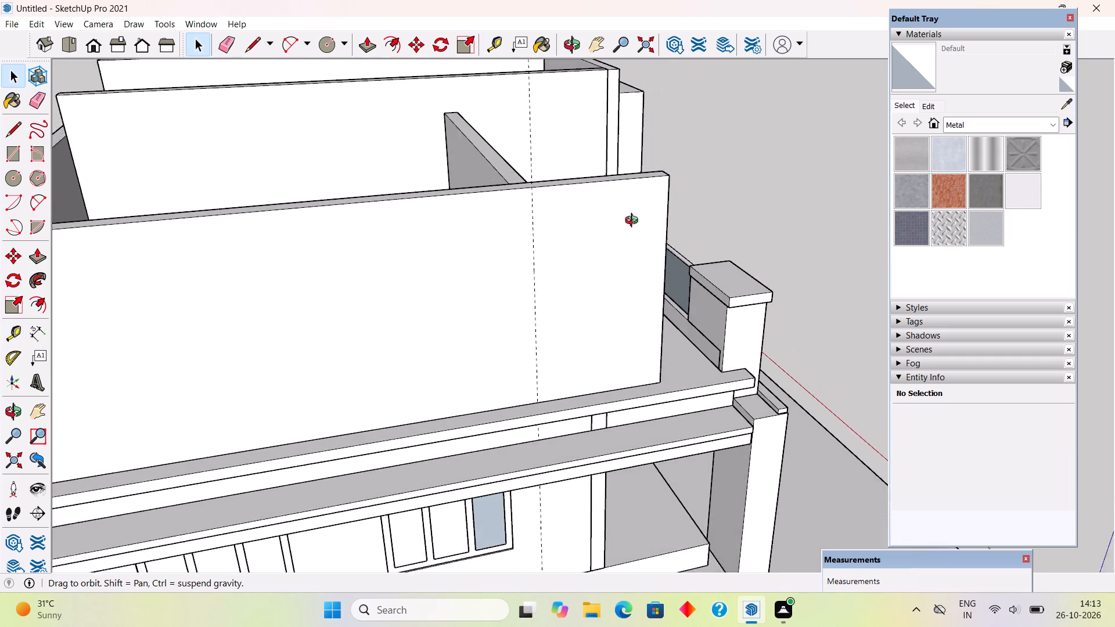
middle_click_drag(634, 222, 595, 339)
scroll(439, 297, "up", 5)
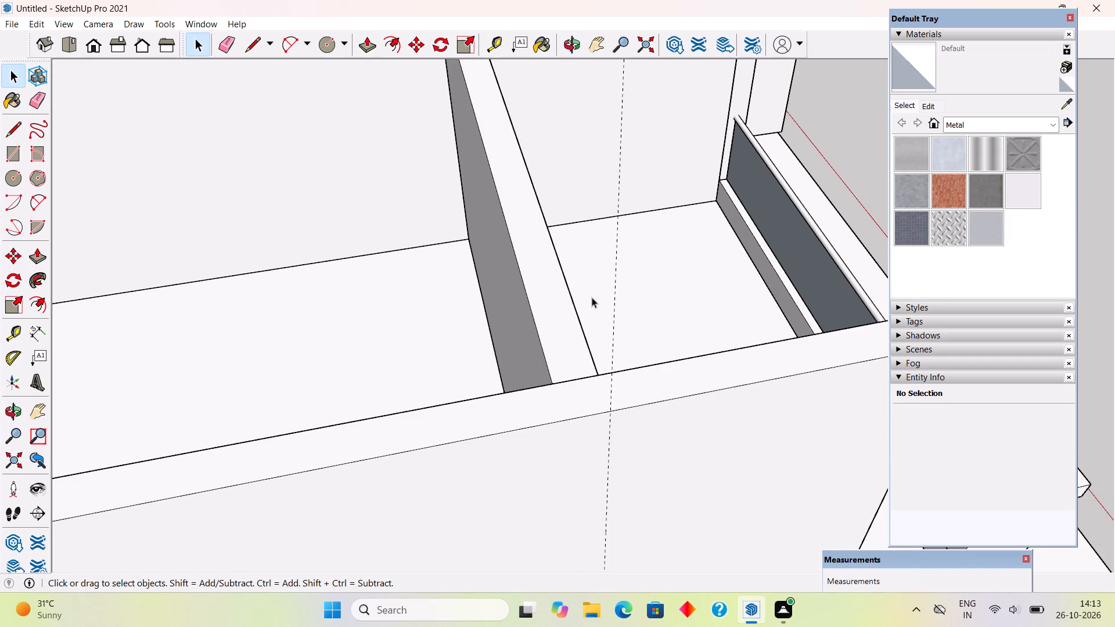
key("t")
left_click(544, 358)
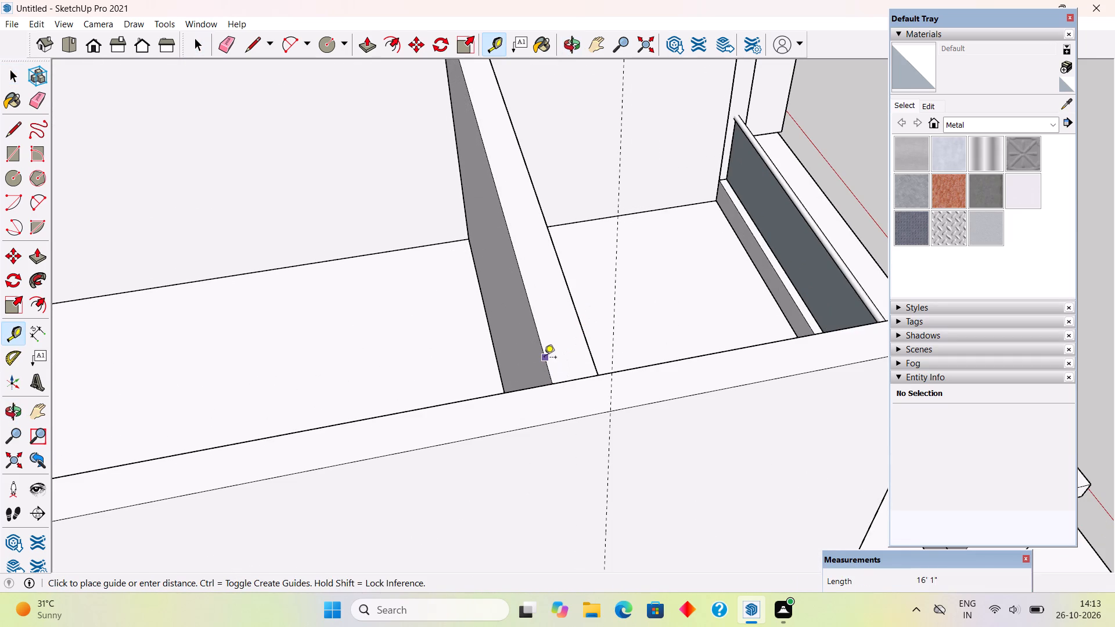
left_click(601, 376)
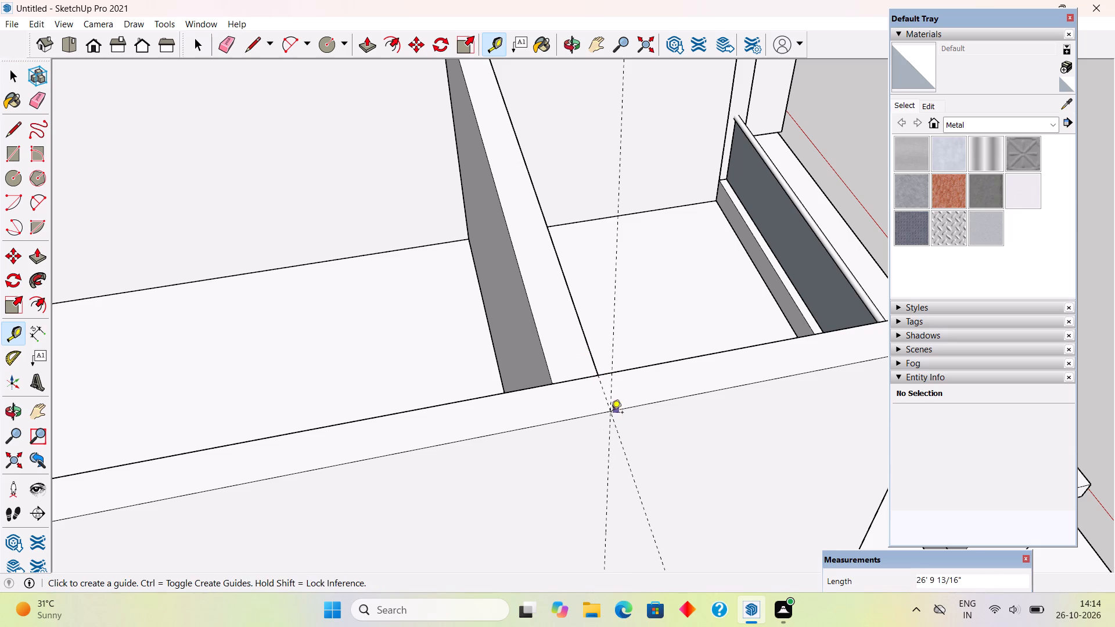
middle_click_drag(582, 409, 434, 366)
scroll(394, 315, "up", 7)
scroll(450, 331, "up", 4)
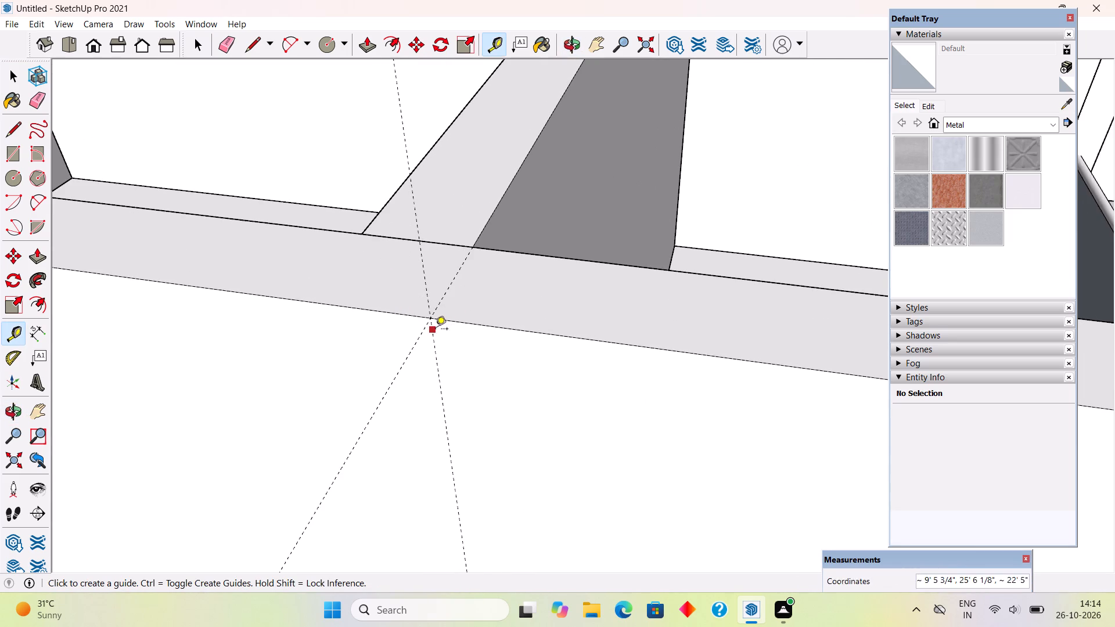
scroll(436, 330, "up", 4)
key("space")
scroll(426, 311, "down", 10)
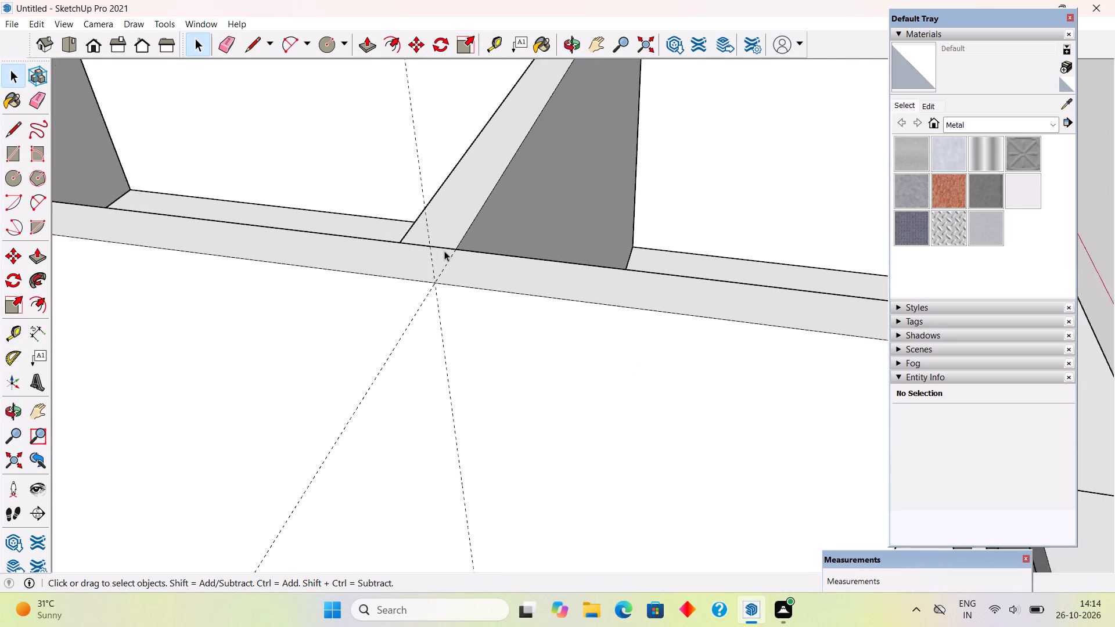
scroll(444, 251, "down", 14)
Place a vertical guide 3' from the 6' guide, towards the wall's pillar end.
middle_click_drag(558, 452, 651, 365)
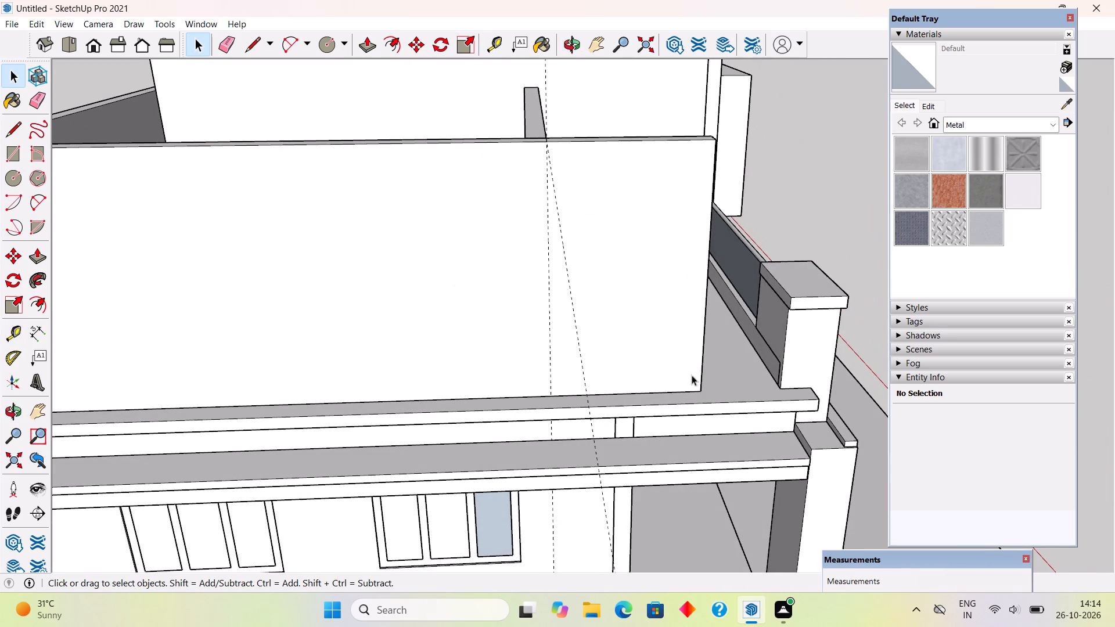
middle_click_drag(649, 372, 599, 372)
scroll(753, 426, "up", 1)
key("t")
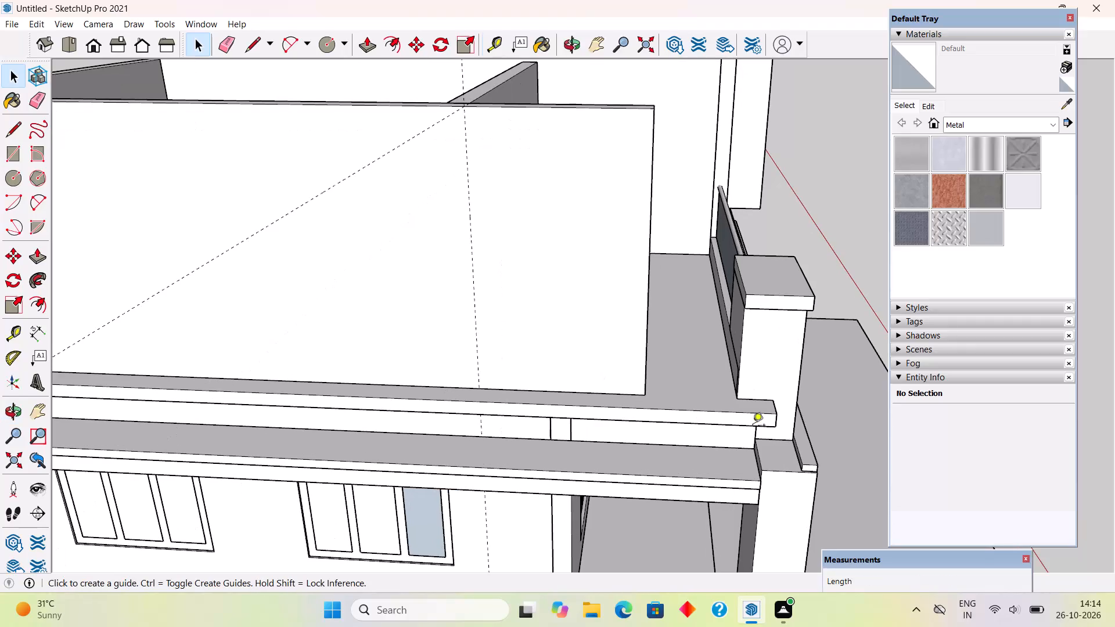
left_click(473, 275)
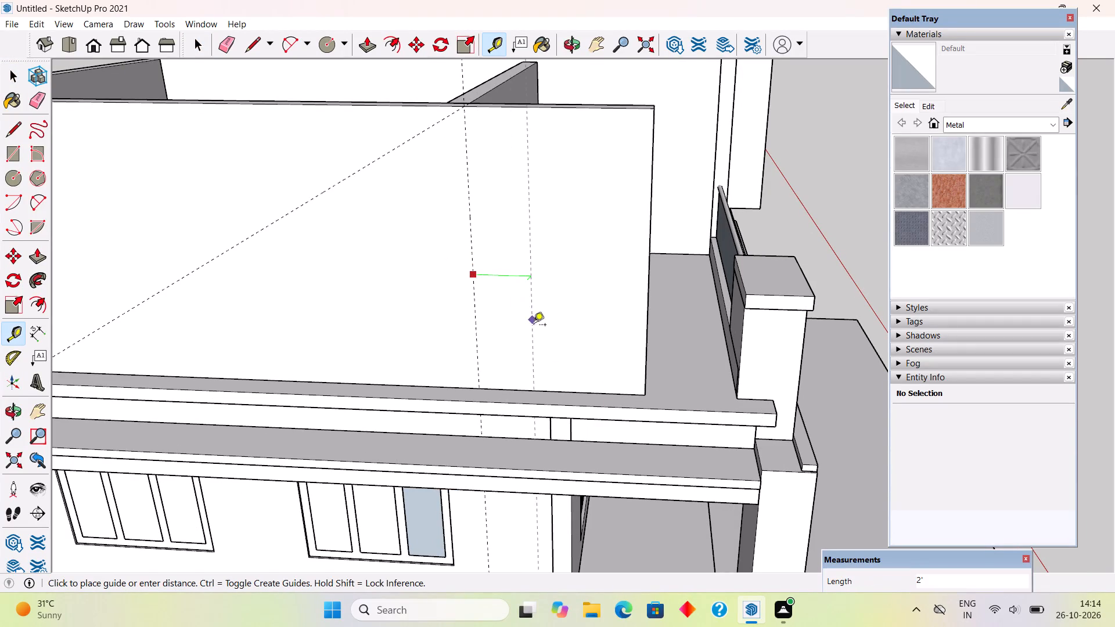
type("3'")
key("Return")
Place a horizontal guide 5' above the bottom edge of the pillar-side wall.
left_click(545, 391)
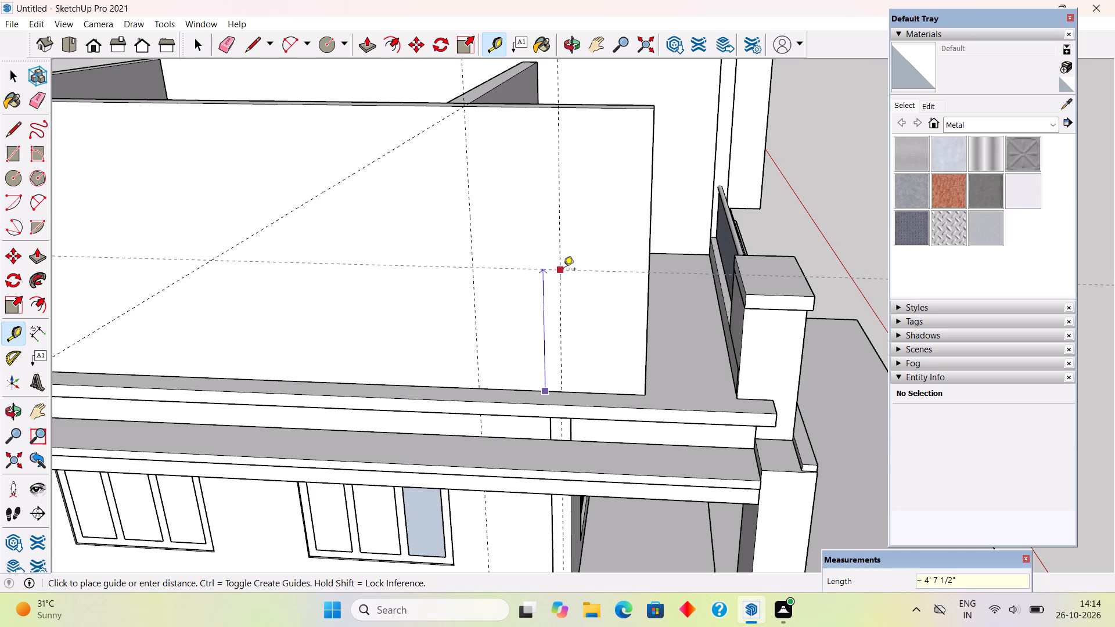
type("5'")
key("Return")
key("space")
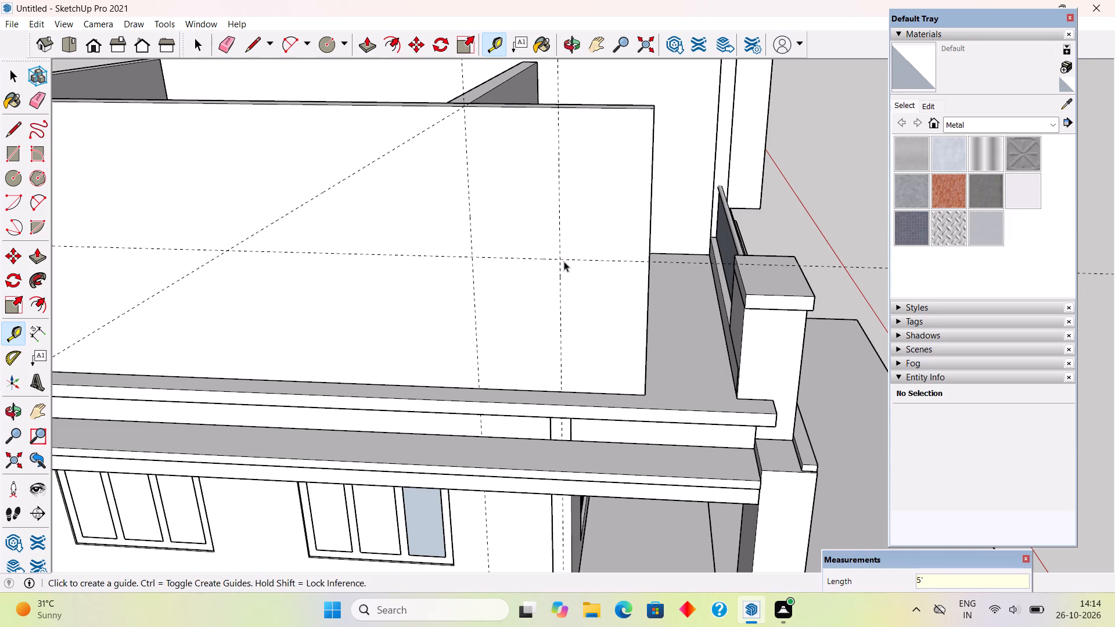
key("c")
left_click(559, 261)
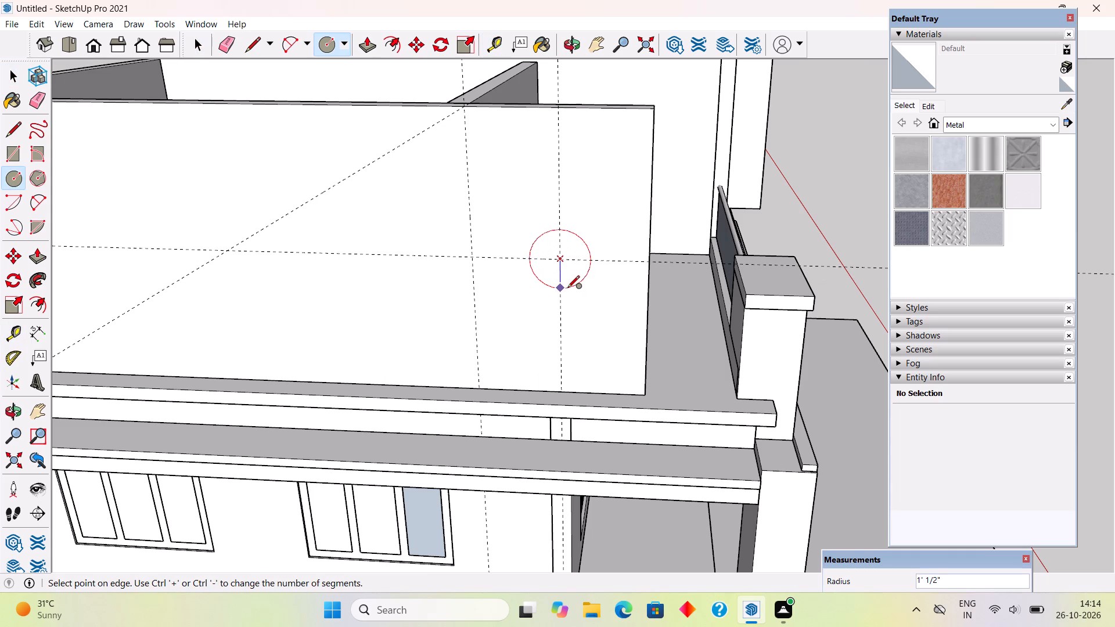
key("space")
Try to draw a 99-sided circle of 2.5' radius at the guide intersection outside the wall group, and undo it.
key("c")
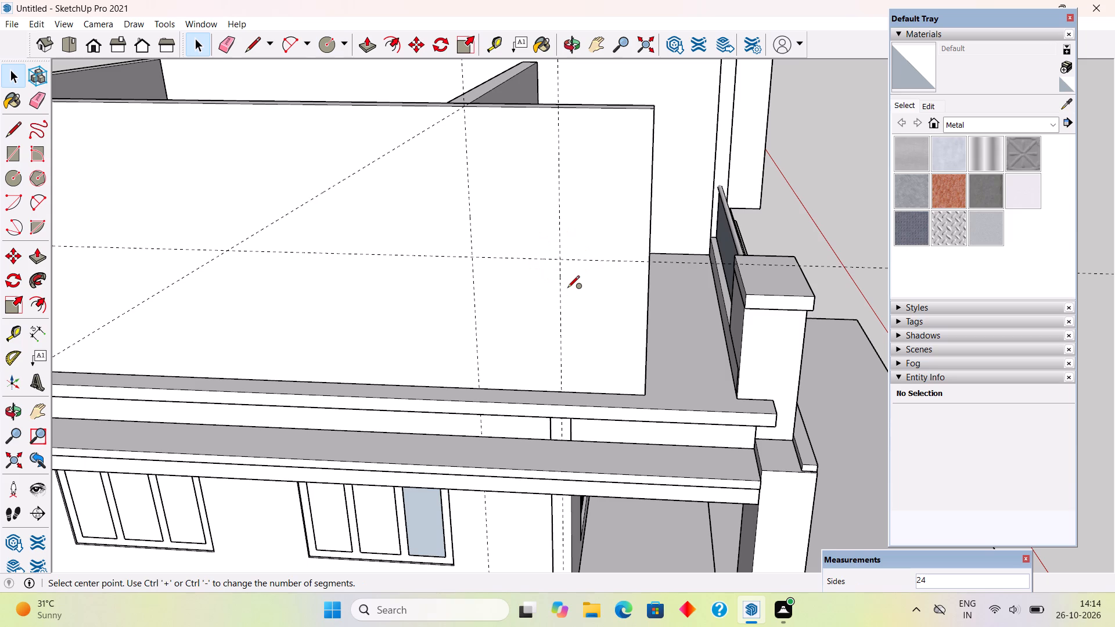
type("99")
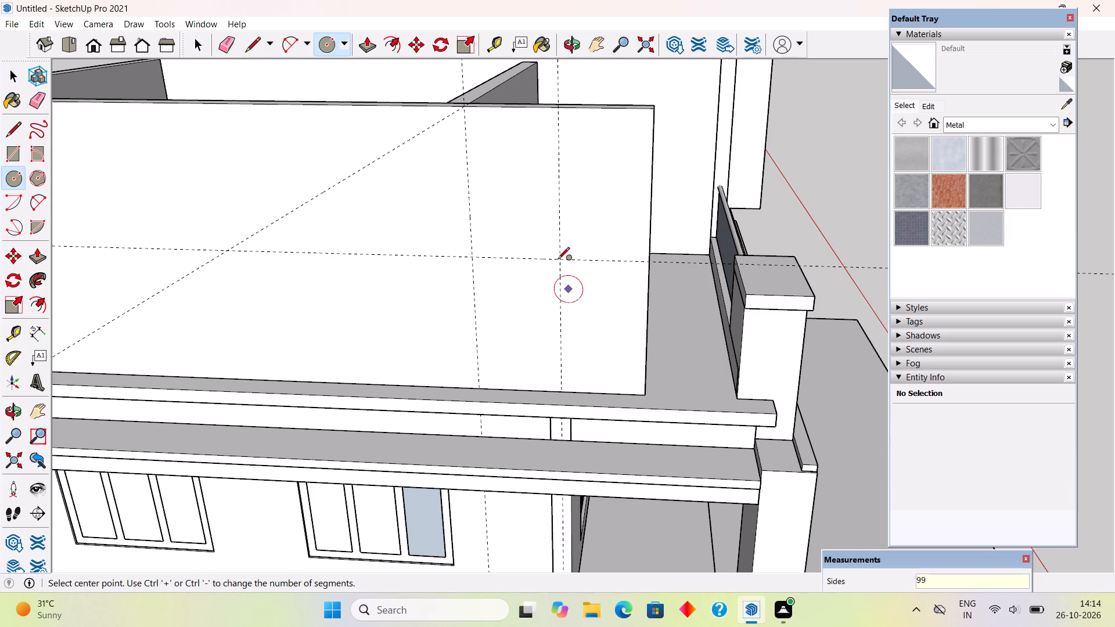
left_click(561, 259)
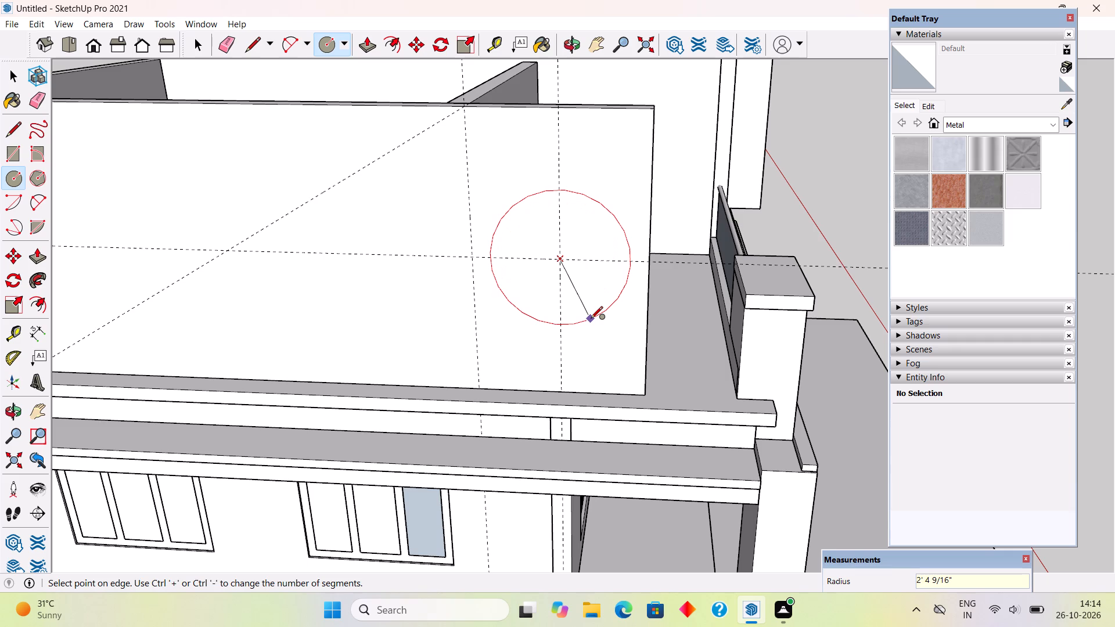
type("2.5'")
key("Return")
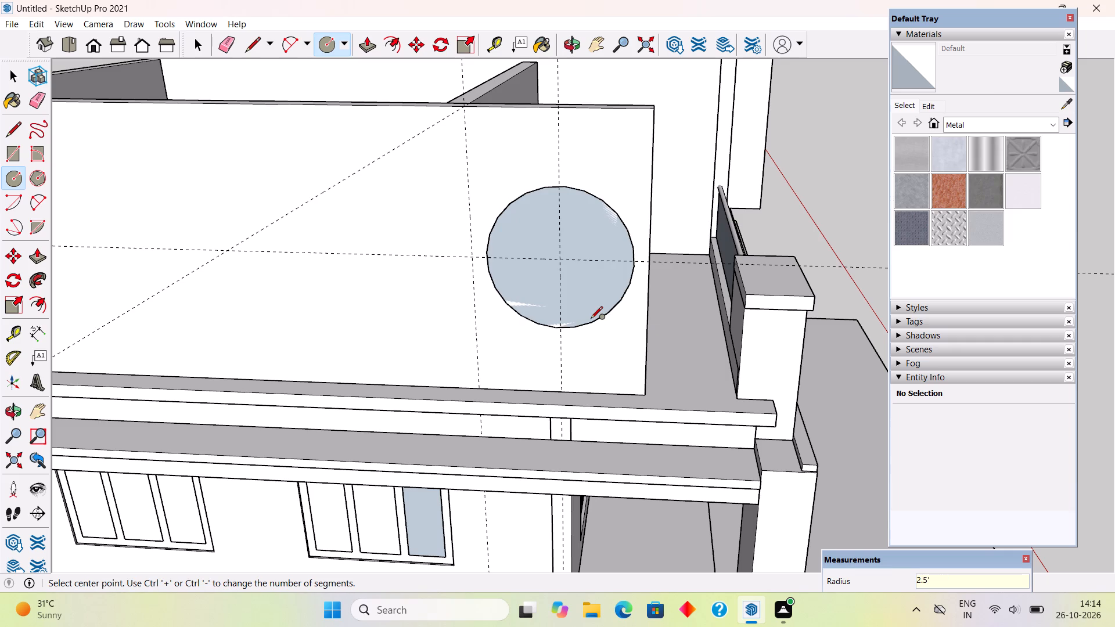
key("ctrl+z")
Open the pillar-side wall group and draw a circle of 2.5' radius centred on the guide intersection.
key("space")
triple_click(591, 319)
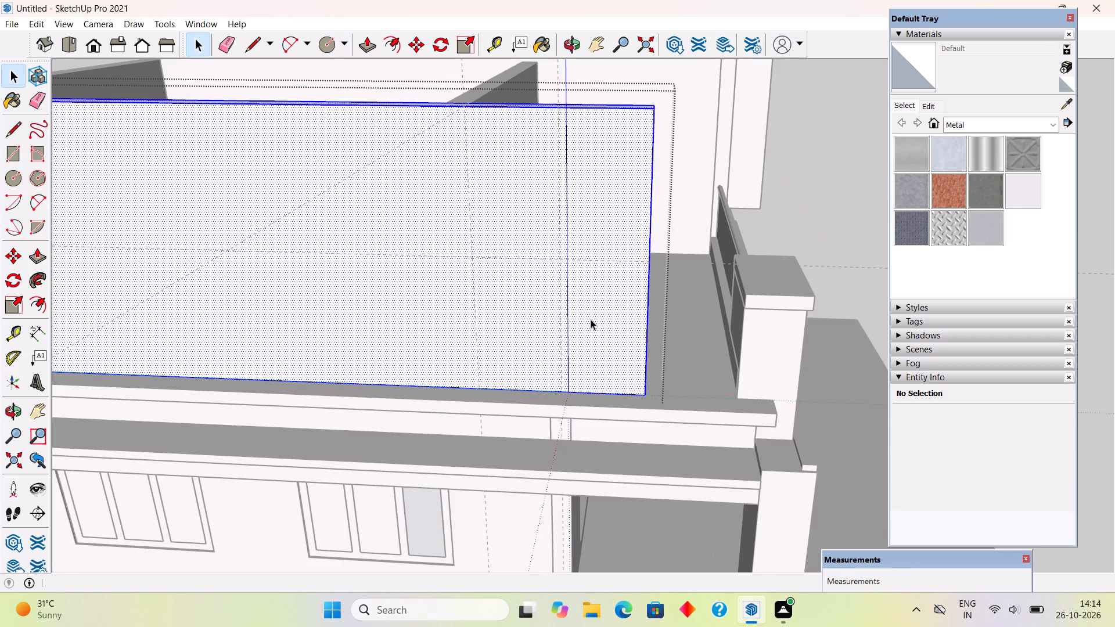
key("c")
left_click(557, 261)
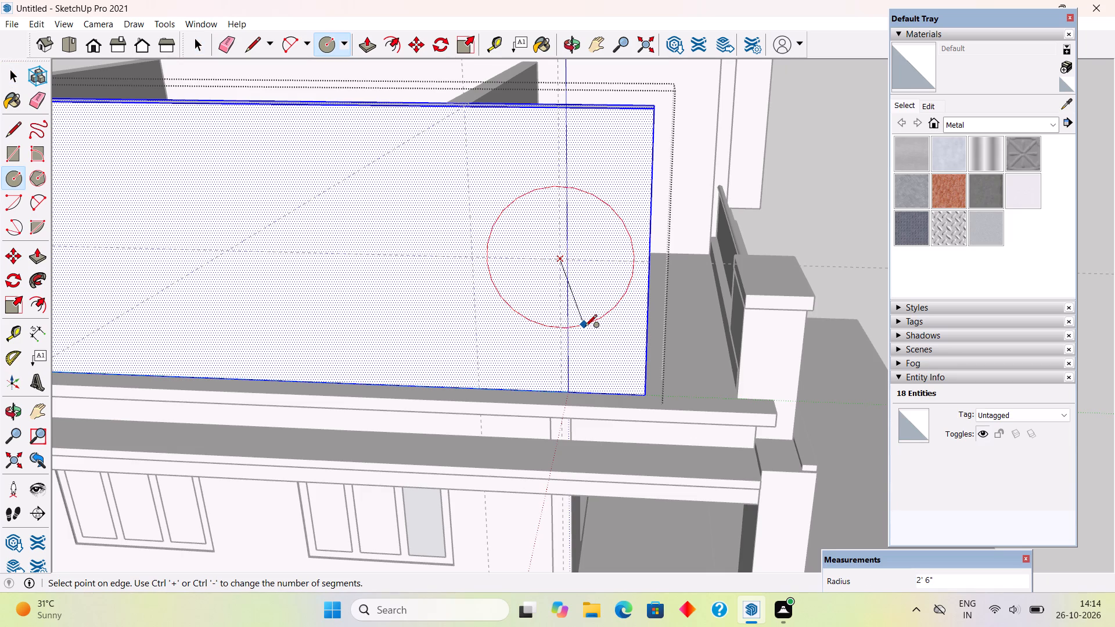
type("2.5'")
key("Return")
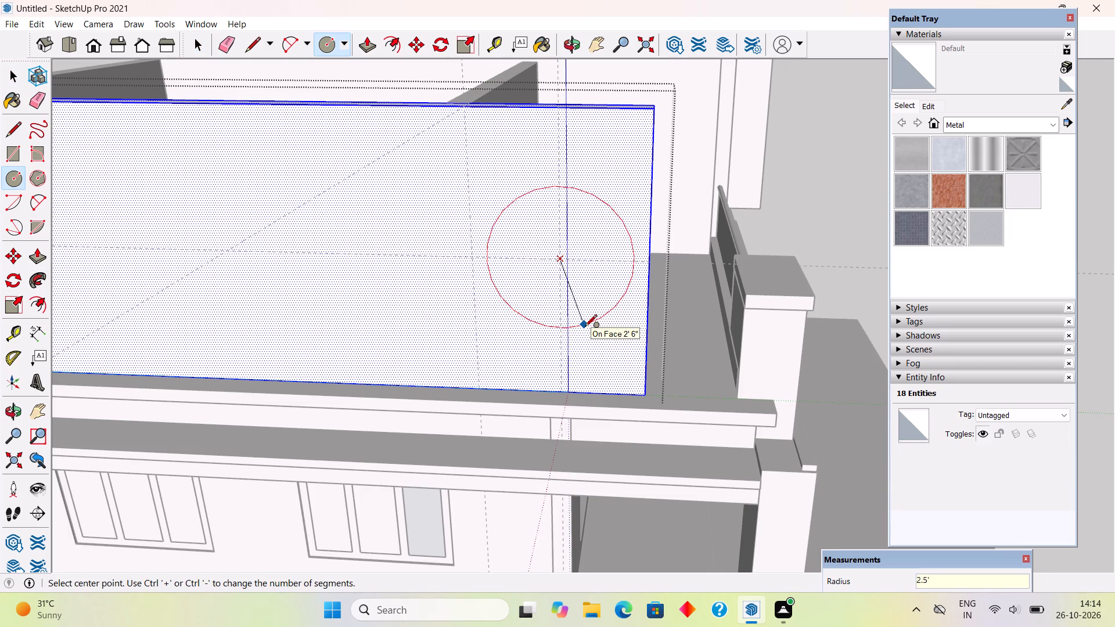
key("space")
Push the circular face 9" through the wall to cut a round opening, and close the wall group.
left_click(577, 275)
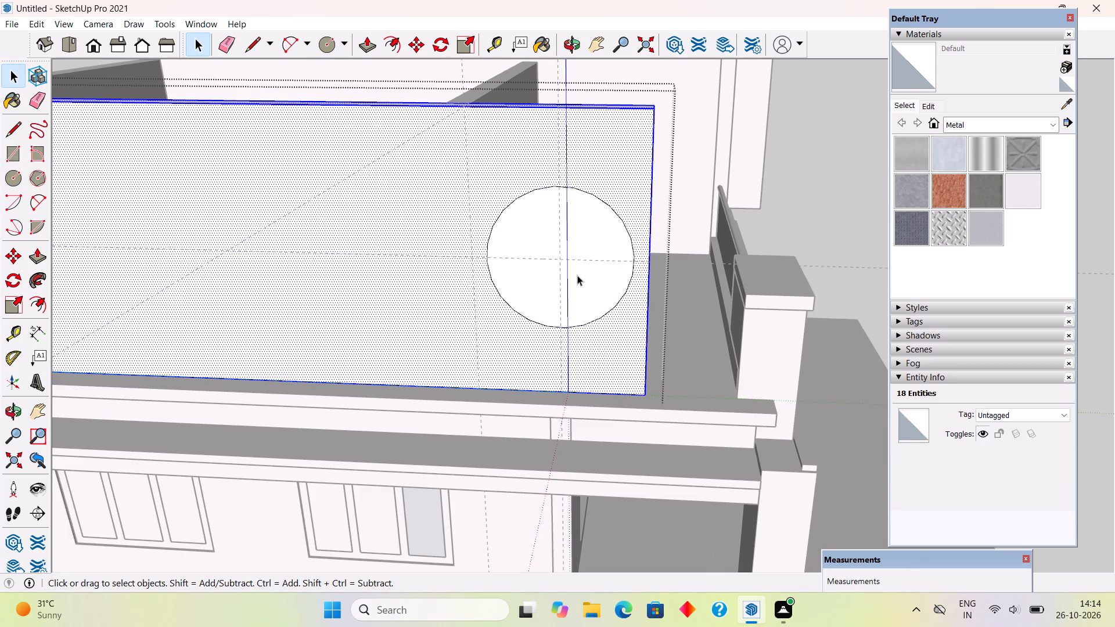
key("p")
left_click_drag(580, 277, 579, 235)
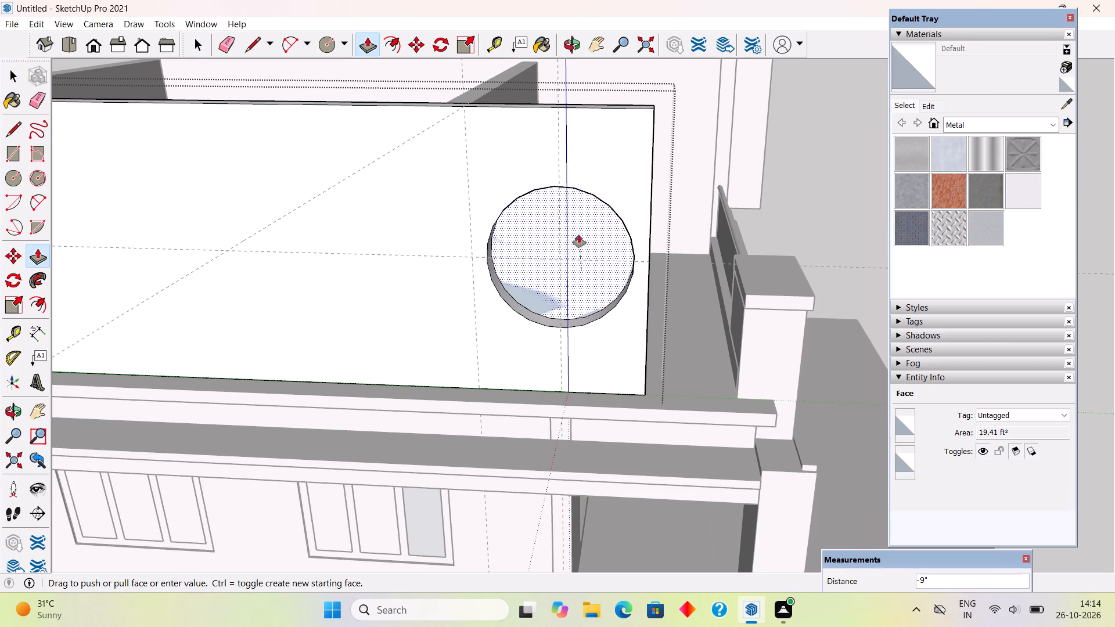
left_click_drag(579, 235, 578, 226)
key("space")
left_click(847, 149)
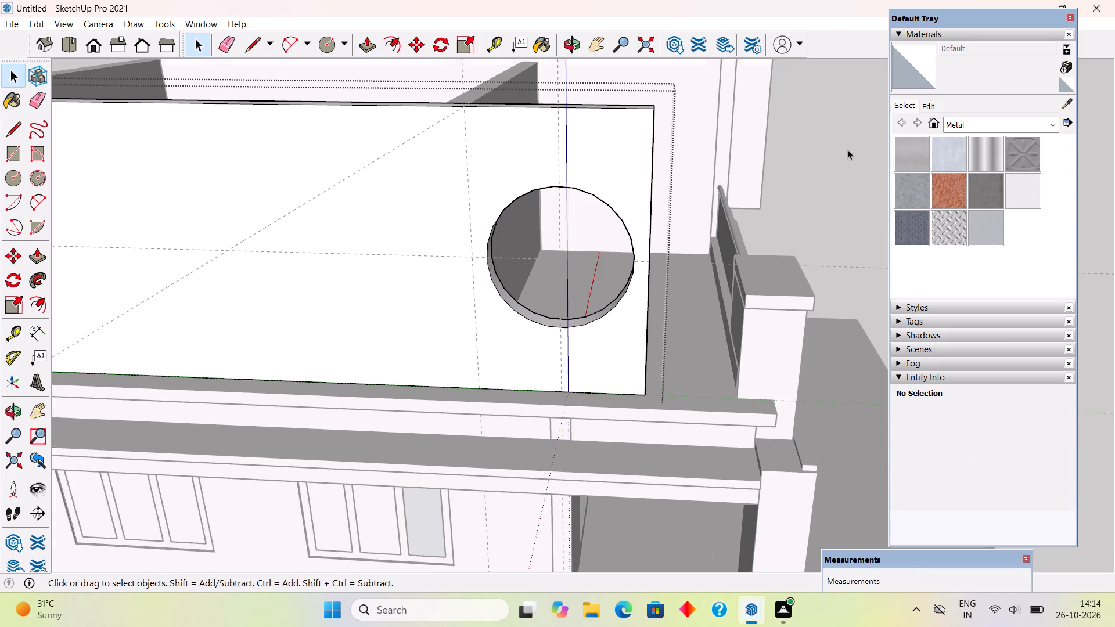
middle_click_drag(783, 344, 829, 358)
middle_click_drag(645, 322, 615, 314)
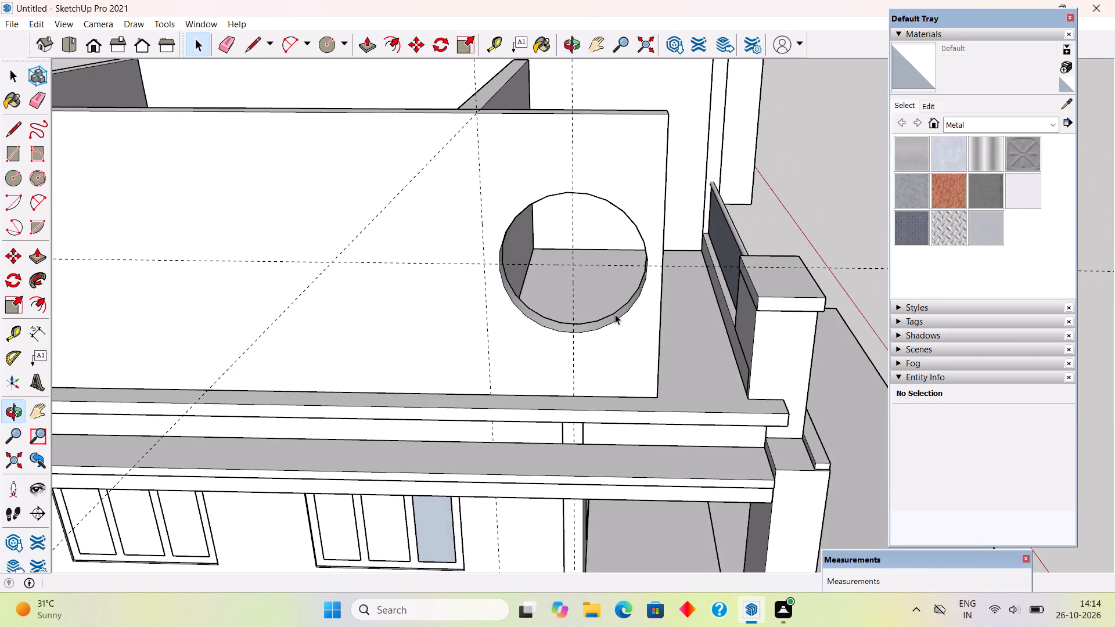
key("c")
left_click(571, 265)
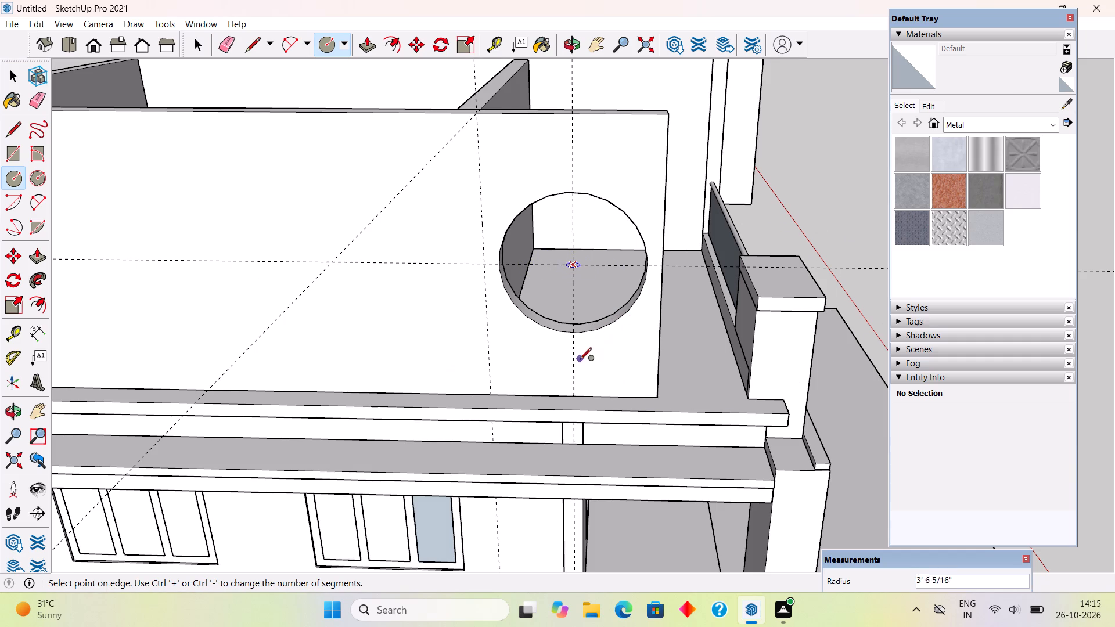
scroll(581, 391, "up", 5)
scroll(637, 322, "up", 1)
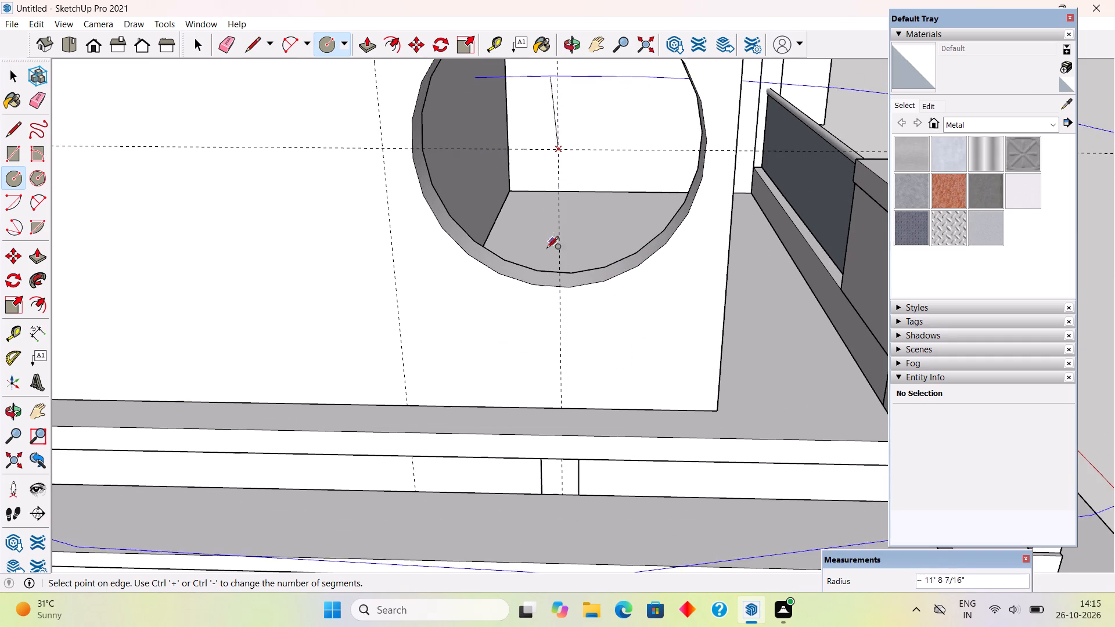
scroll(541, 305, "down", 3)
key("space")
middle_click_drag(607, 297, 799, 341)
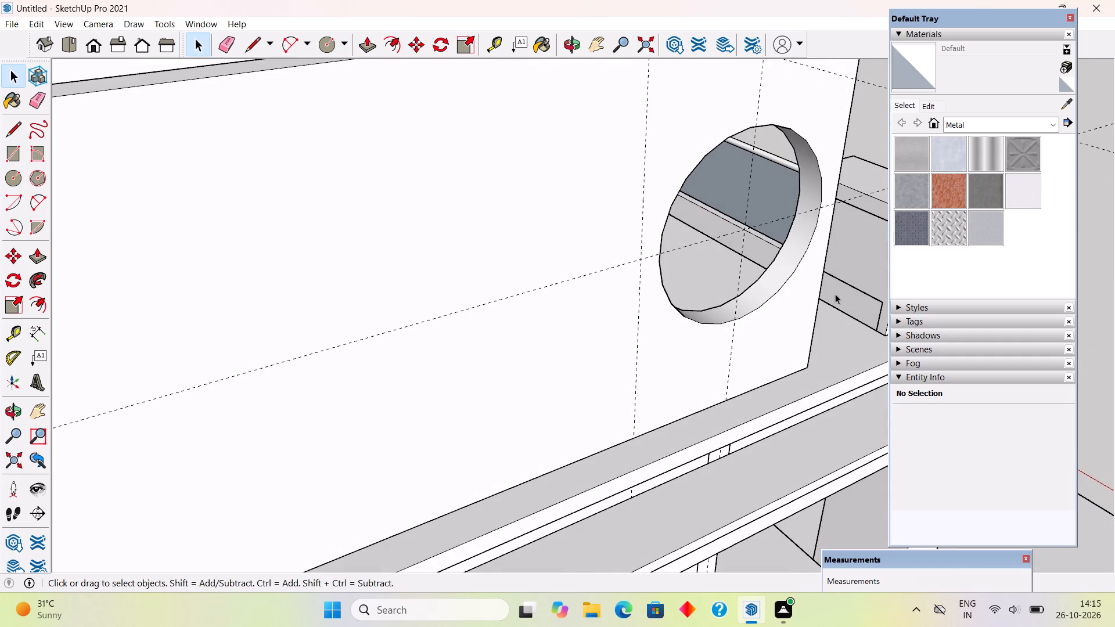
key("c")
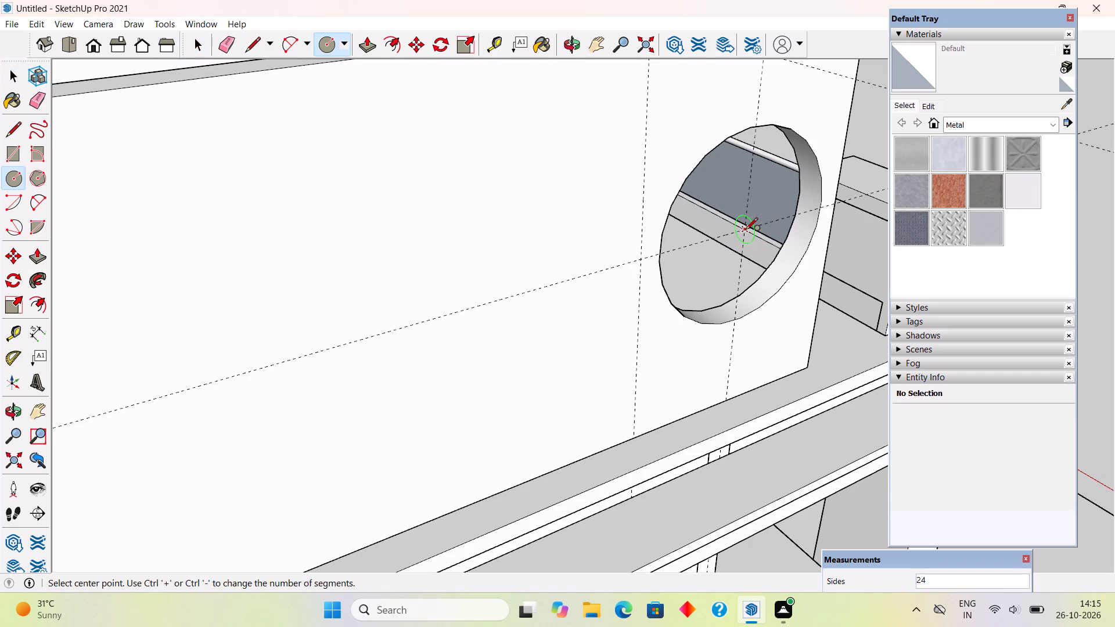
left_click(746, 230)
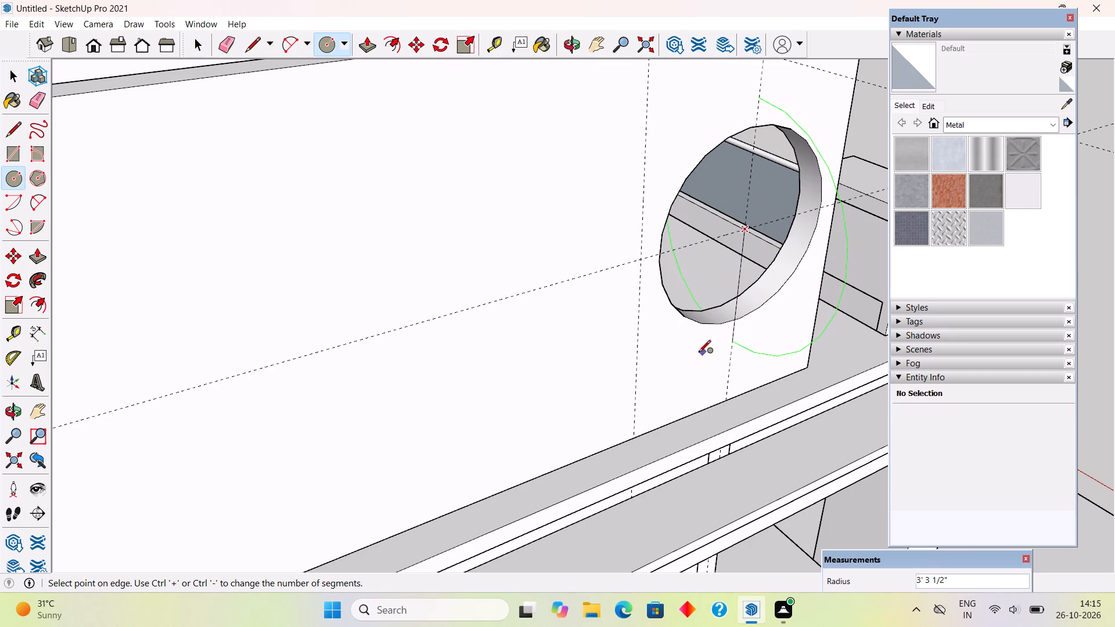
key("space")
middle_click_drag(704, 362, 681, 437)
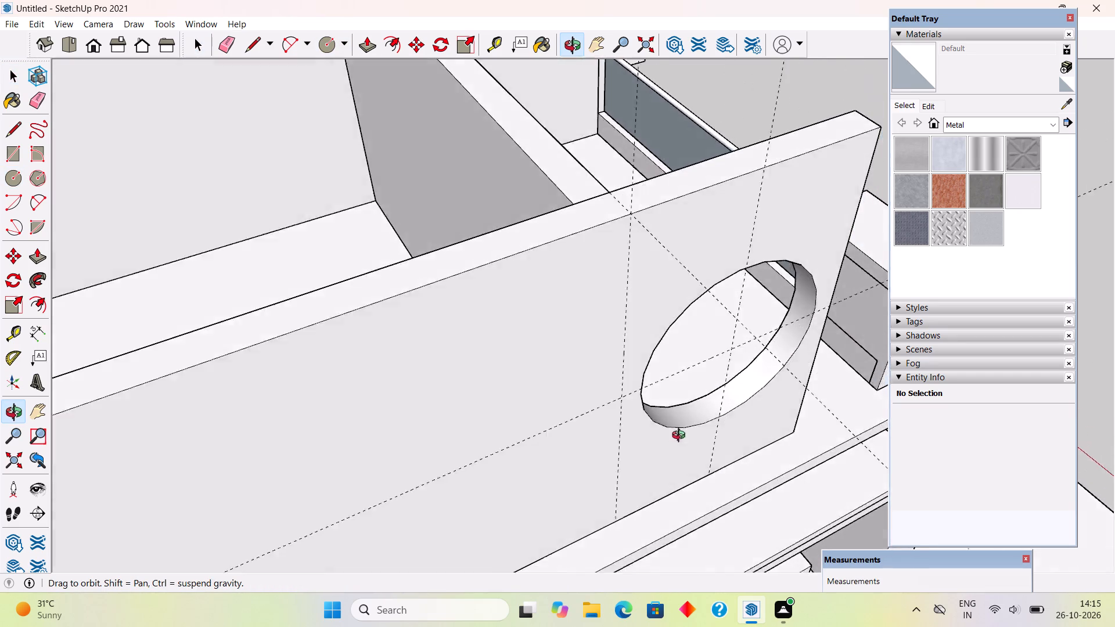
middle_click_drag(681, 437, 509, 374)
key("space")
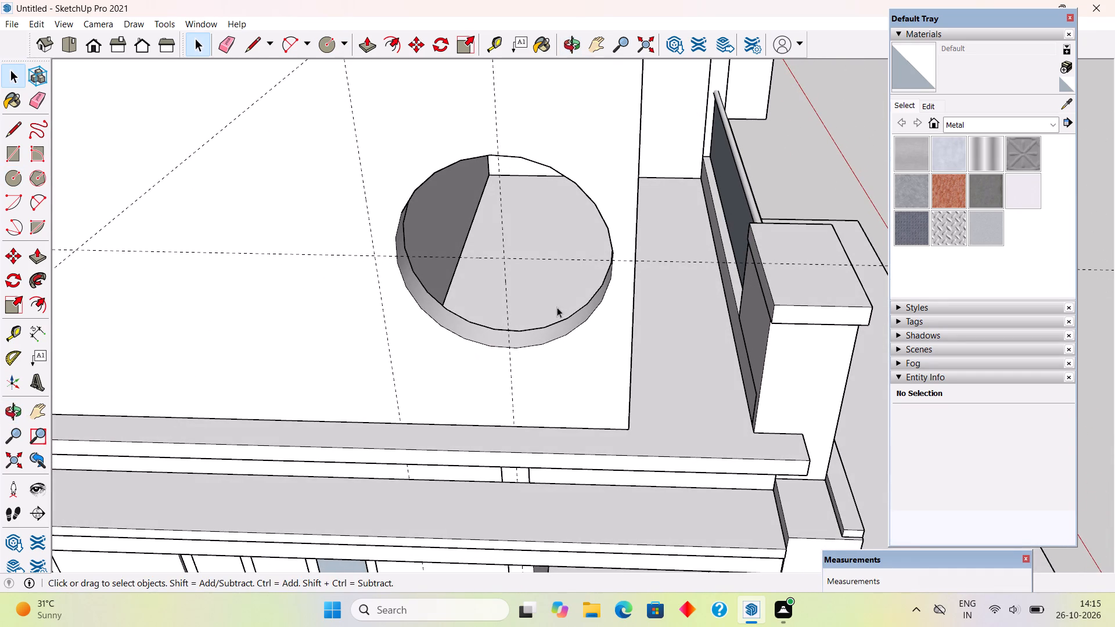
Undo the closing of the pillar-side wall group and the 9" push that cut the round opening.
scroll(609, 273, "down", 4)
middle_click_drag(578, 317, 287, 287)
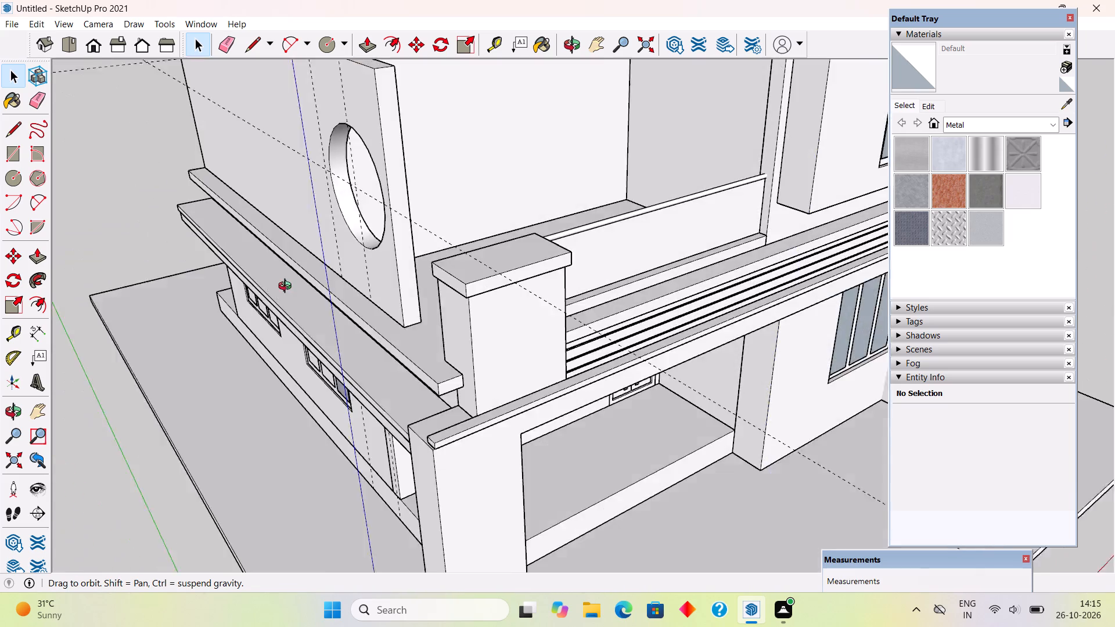
middle_click_drag(287, 287, 577, 278)
key("ctrl+z")
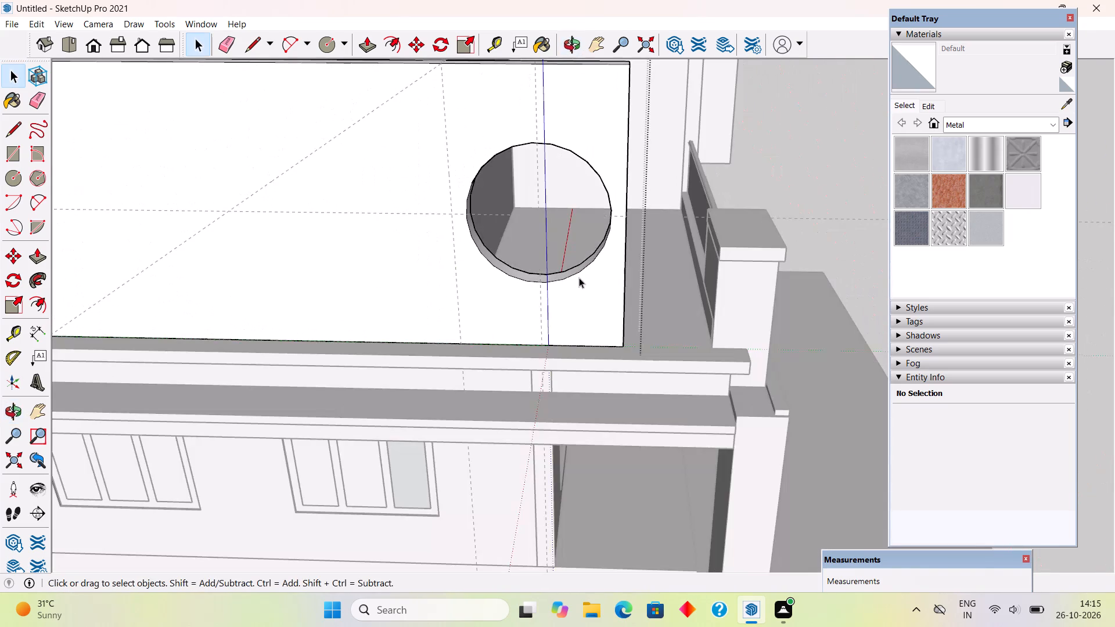
key("ctrl+z")
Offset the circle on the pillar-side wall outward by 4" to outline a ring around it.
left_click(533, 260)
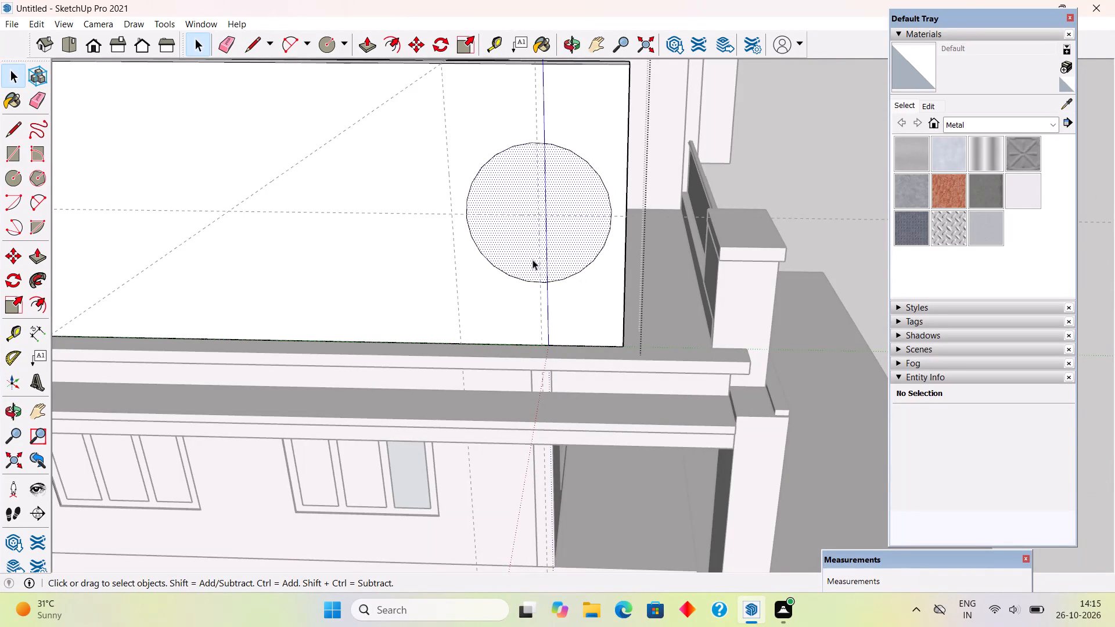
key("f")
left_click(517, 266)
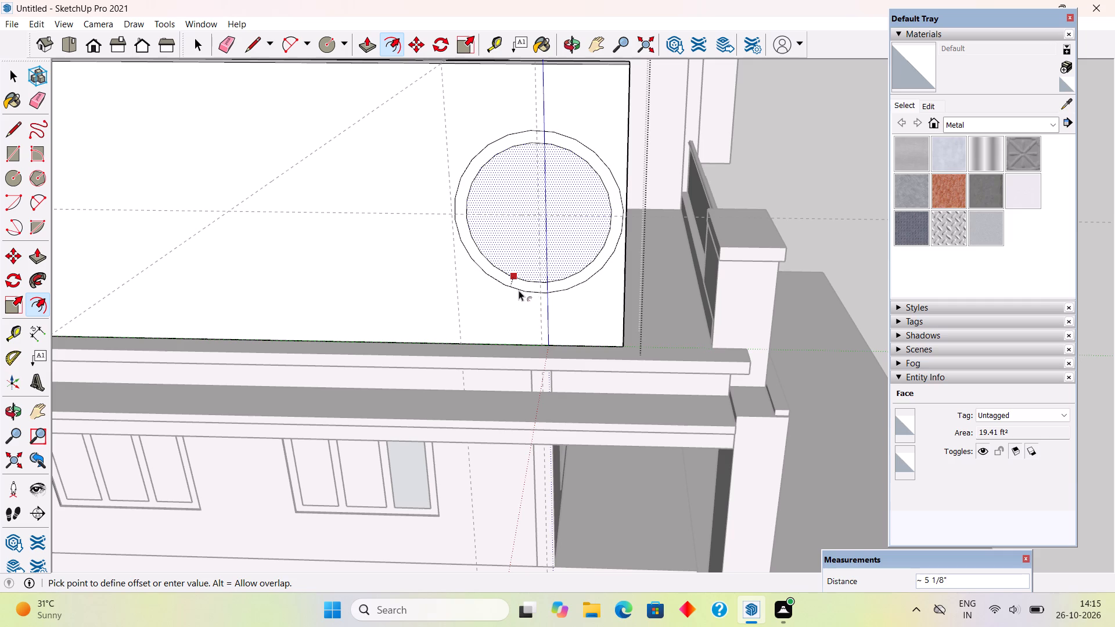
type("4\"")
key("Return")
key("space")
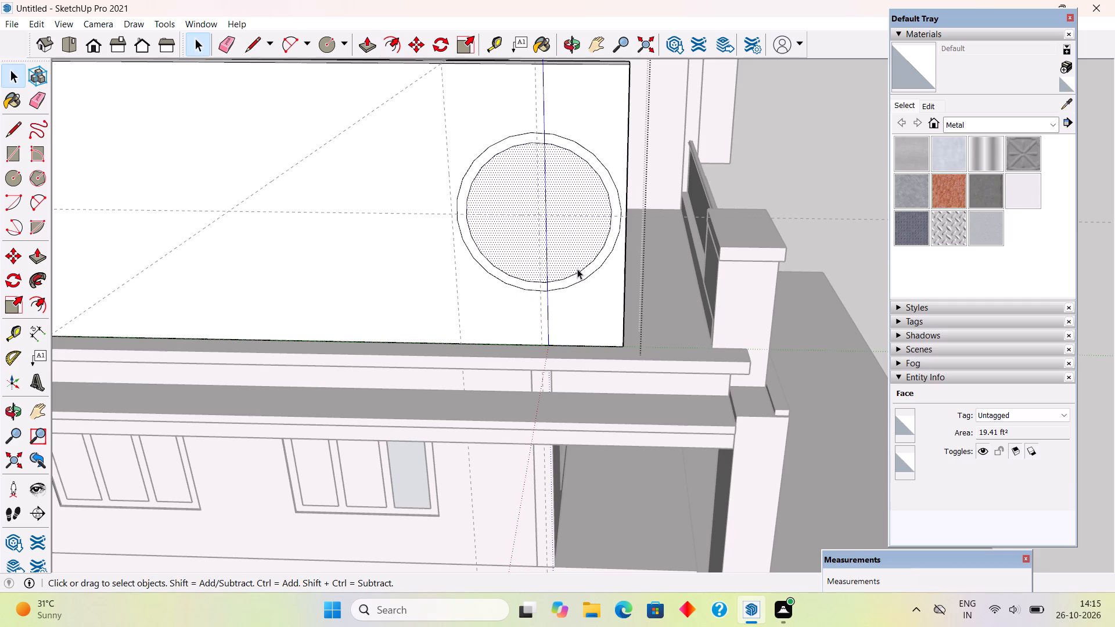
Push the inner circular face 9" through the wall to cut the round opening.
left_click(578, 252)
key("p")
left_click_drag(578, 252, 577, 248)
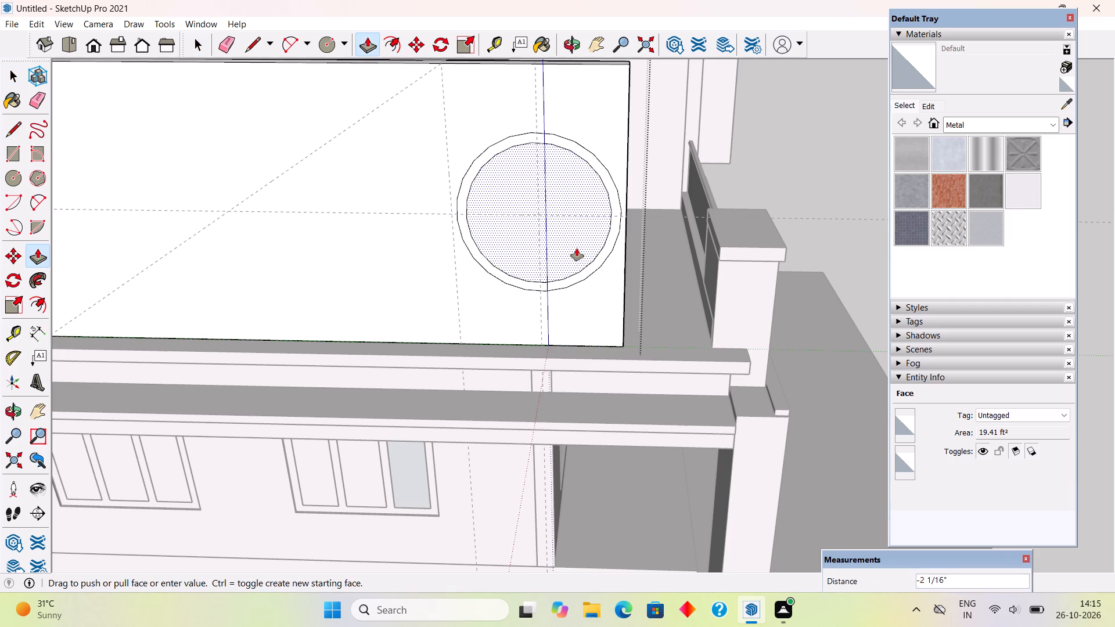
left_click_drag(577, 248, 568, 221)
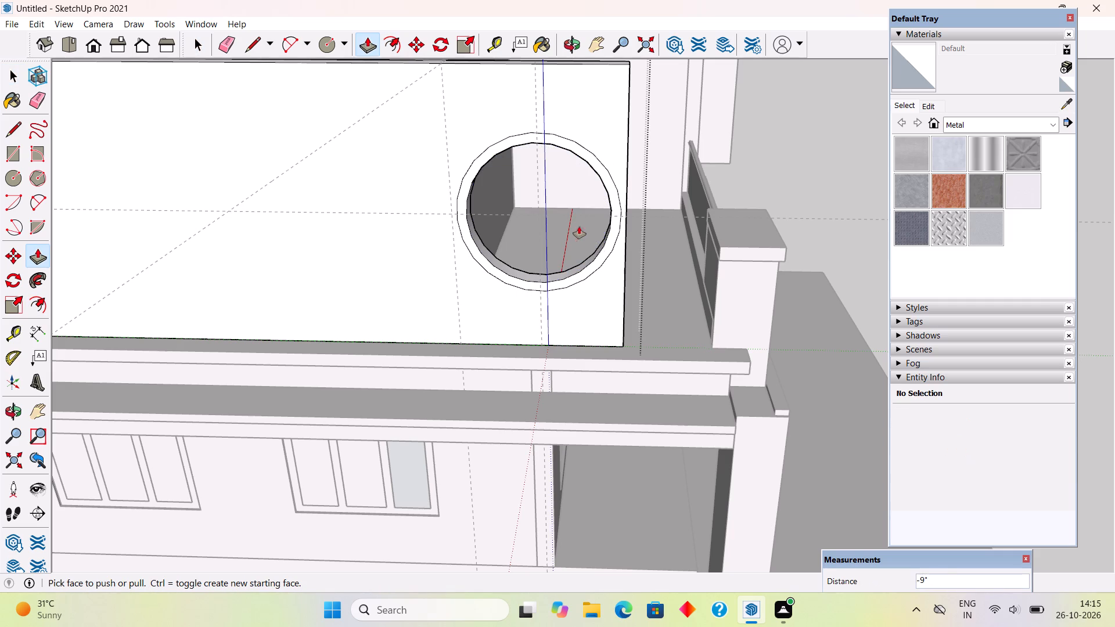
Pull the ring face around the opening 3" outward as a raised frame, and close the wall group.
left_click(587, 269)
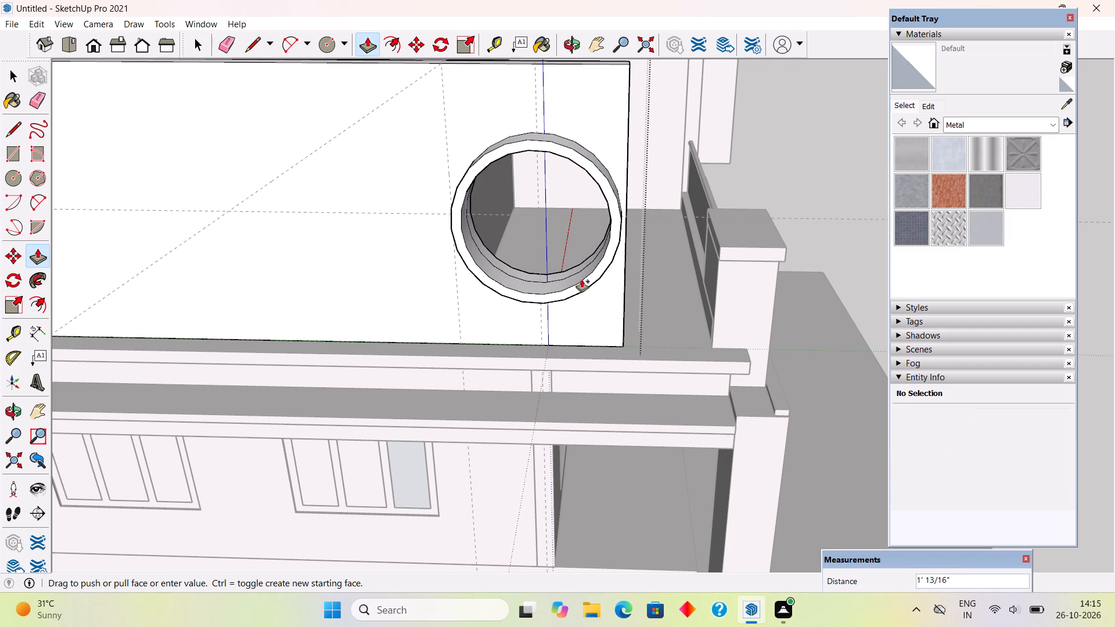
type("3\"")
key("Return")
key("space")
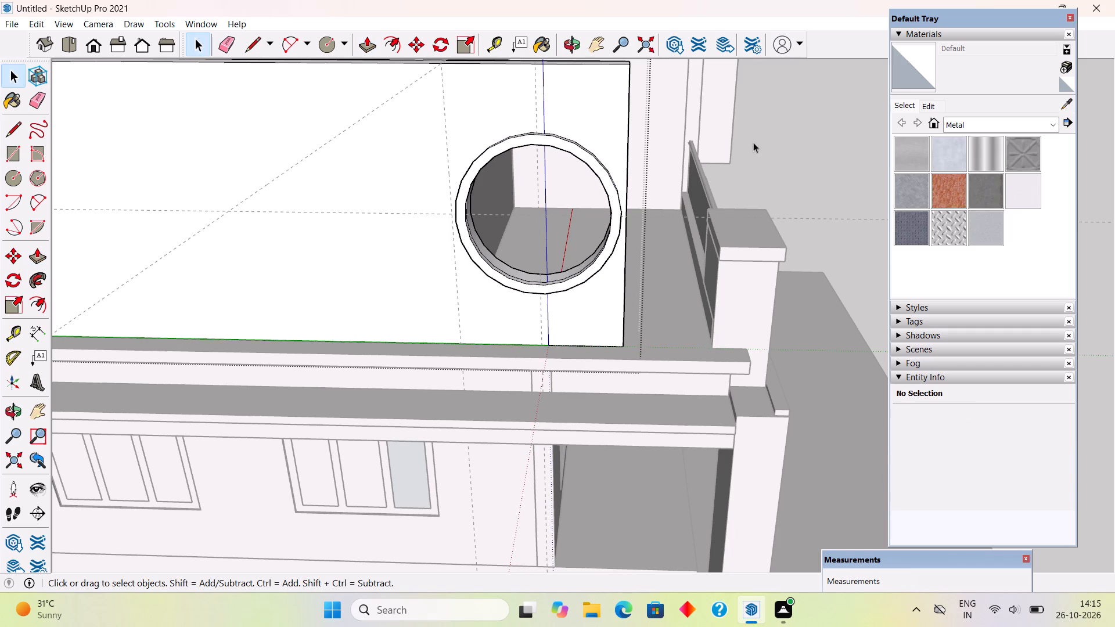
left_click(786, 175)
Examine the framed round opening and its wall from the front corner, the side and above.
middle_click_drag(589, 300, 351, 236)
scroll(343, 242, "down", 3)
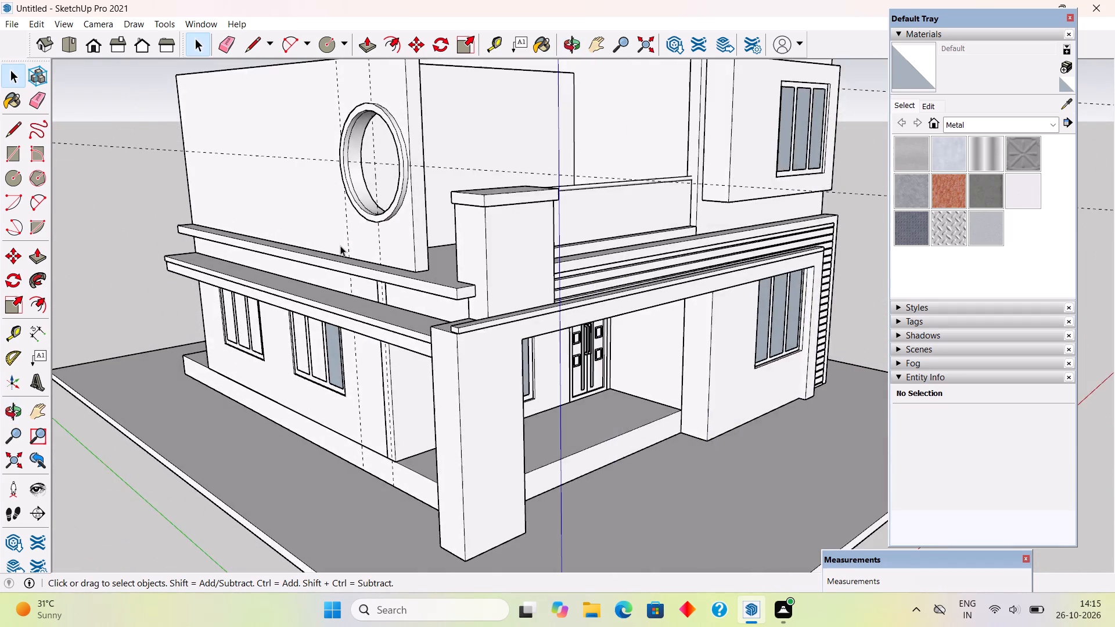
scroll(340, 246, "down", 3)
middle_click_drag(434, 301, 427, 347)
scroll(427, 348, "up", 4)
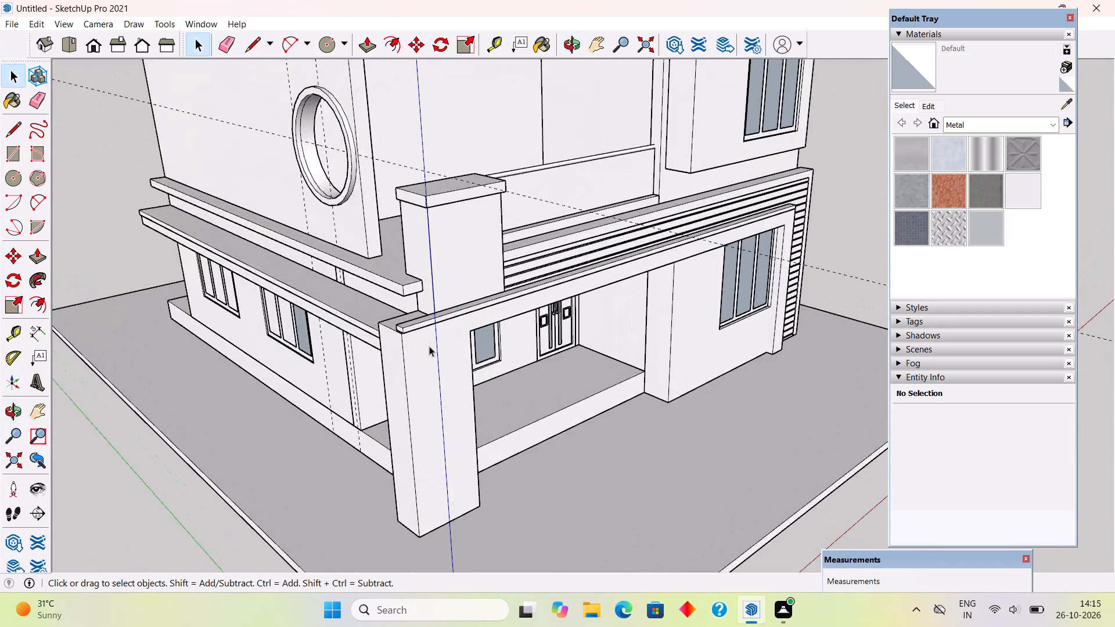
scroll(429, 343, "down", 5)
middle_click_drag(470, 281, 598, 264)
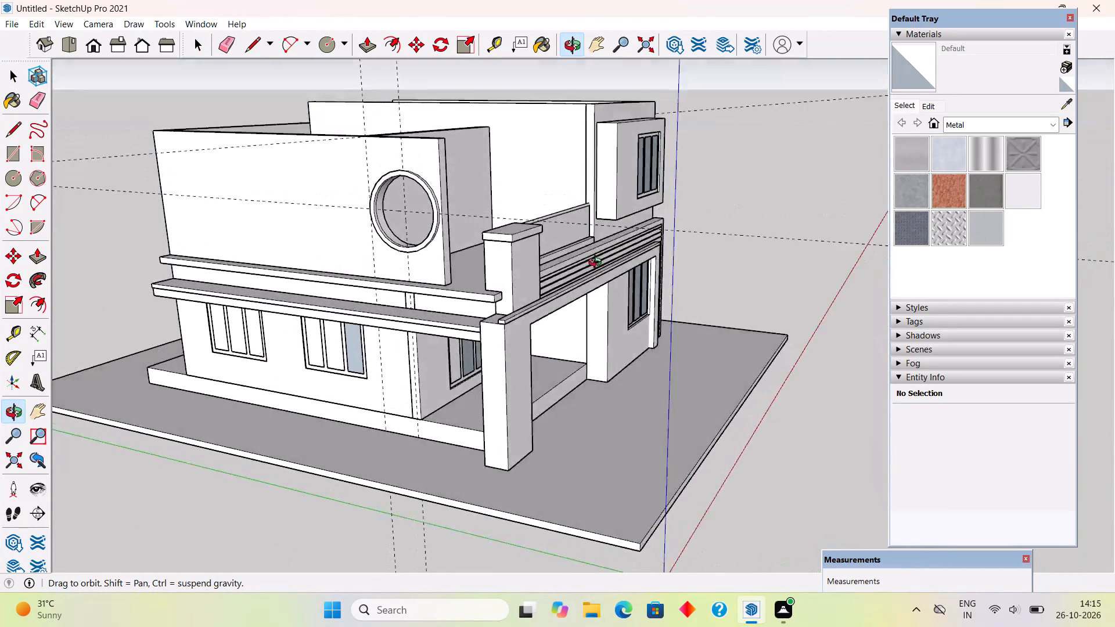
middle_click_drag(598, 264, 777, 381)
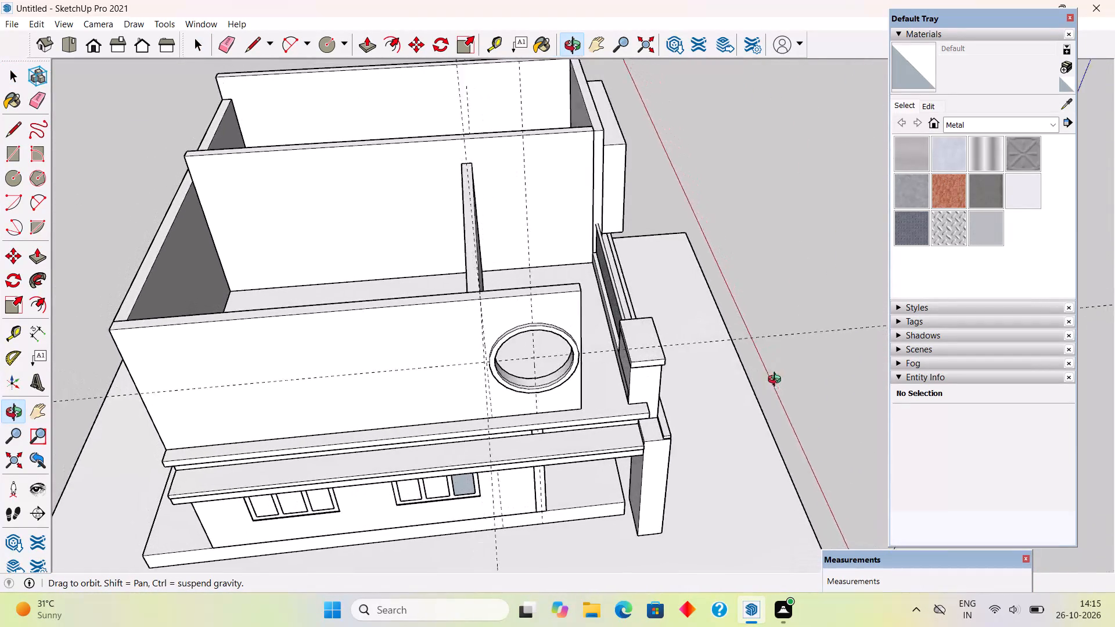
middle_click_drag(777, 381, 747, 344)
scroll(720, 289, "down", 2)
middle_click_drag(693, 315, 639, 303)
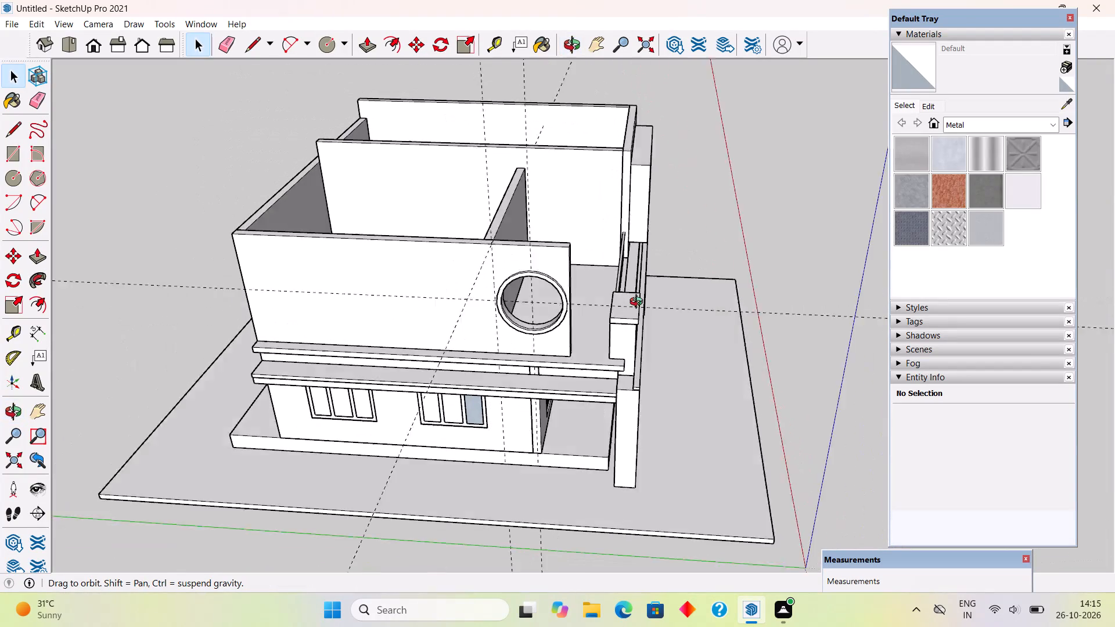
middle_click_drag(639, 303, 576, 290)
scroll(546, 302, "up", 5)
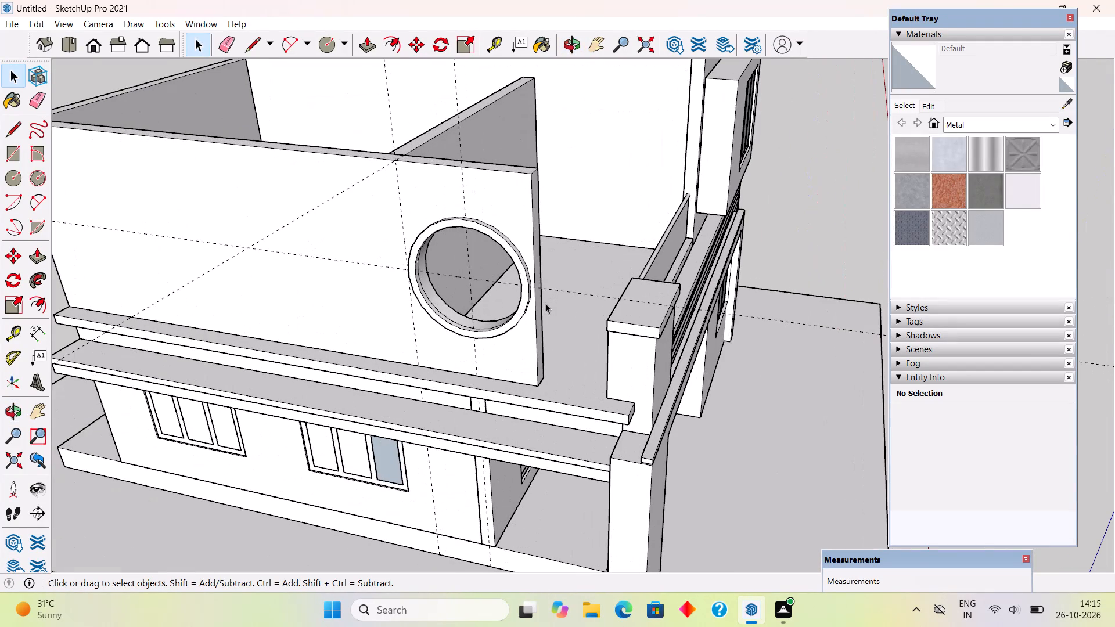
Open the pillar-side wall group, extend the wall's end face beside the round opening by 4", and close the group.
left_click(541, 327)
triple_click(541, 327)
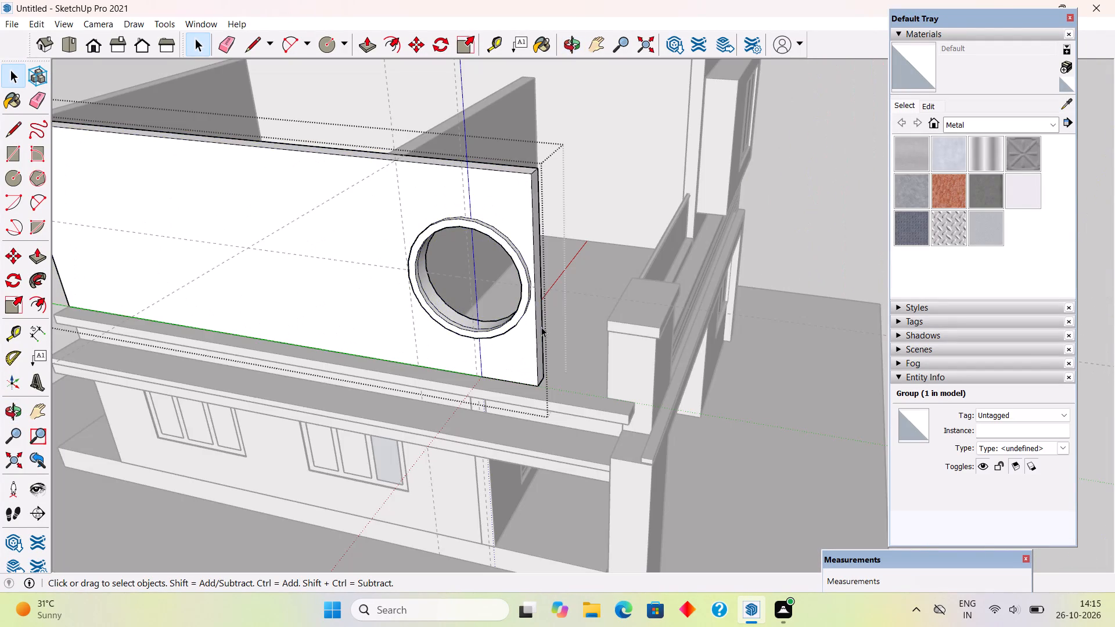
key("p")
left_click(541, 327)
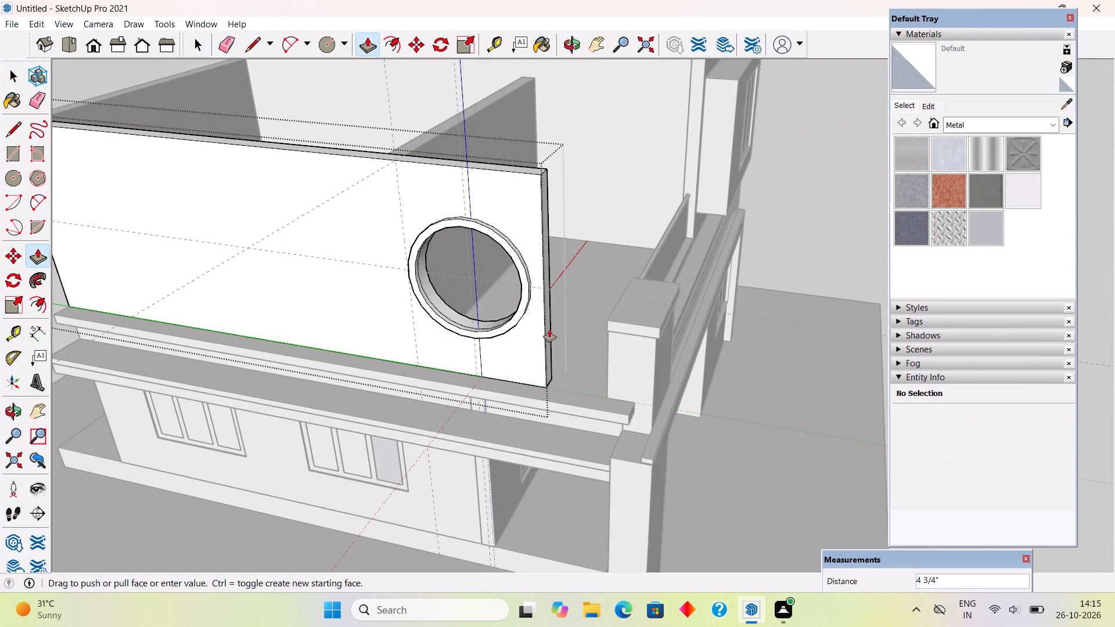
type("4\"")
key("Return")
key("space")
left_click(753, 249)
Examine the house from the front and the pillar side, checking the round opening's proportions on the upper wall.
scroll(753, 249, "down", 5)
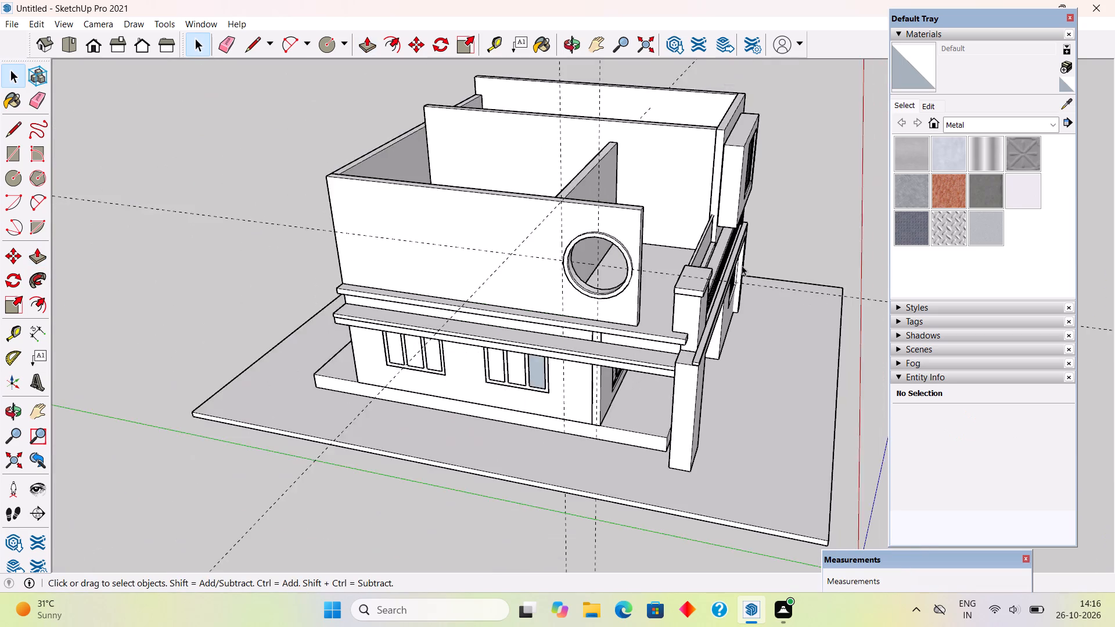
middle_click_drag(718, 248, 269, 179)
middle_click_drag(659, 232, 467, 237)
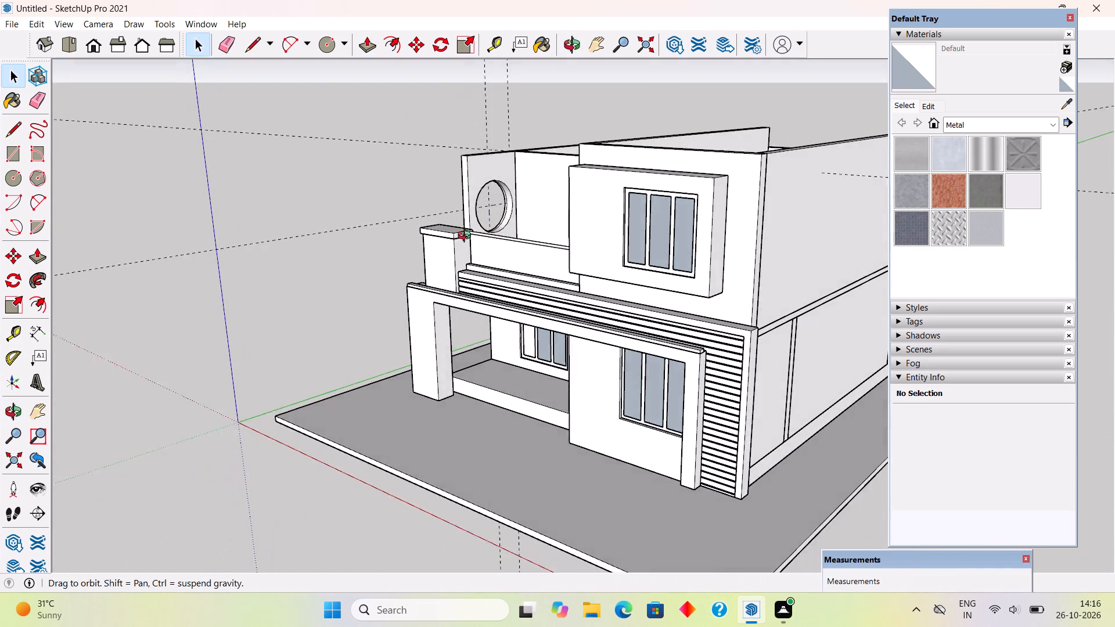
middle_click_drag(467, 237, 848, 210)
scroll(848, 217, "down", 1)
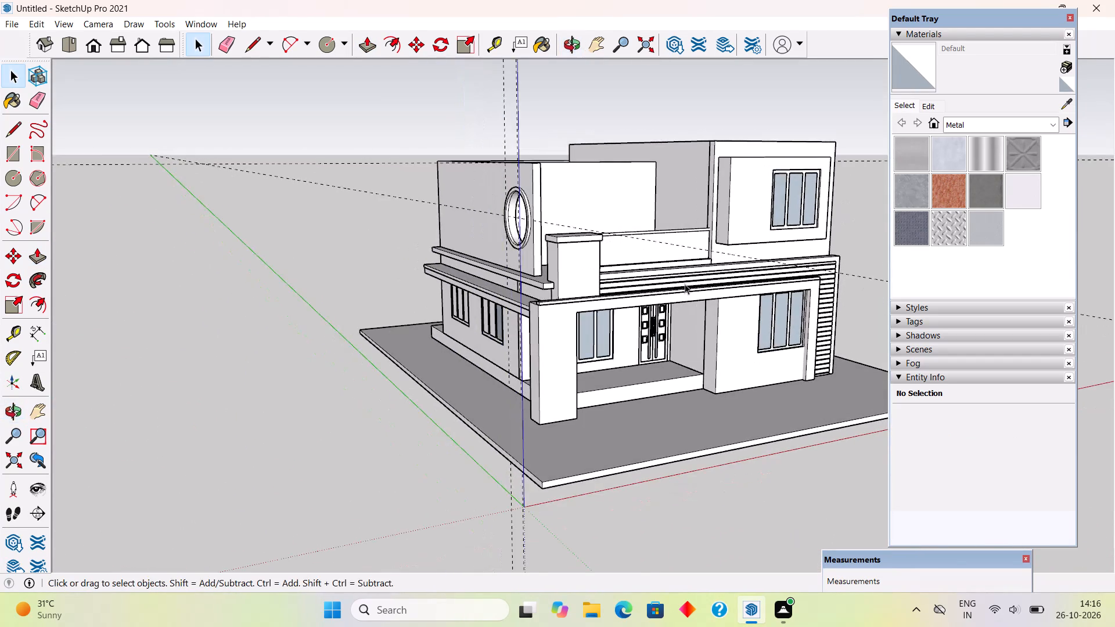
middle_click_drag(702, 289, 803, 299)
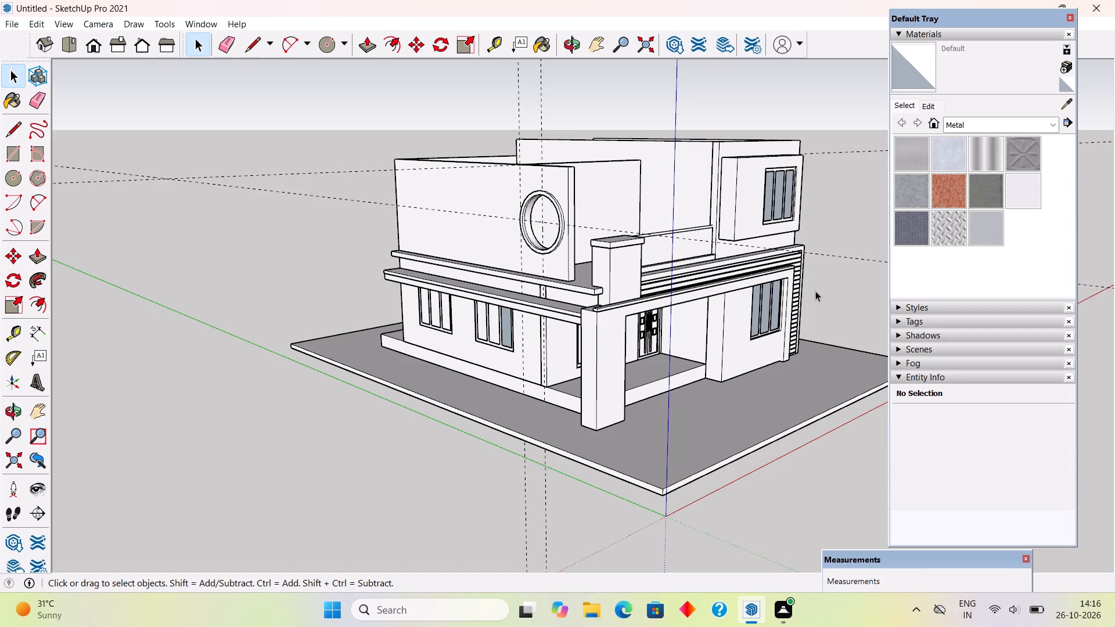
middle_click_drag(830, 307, 921, 334)
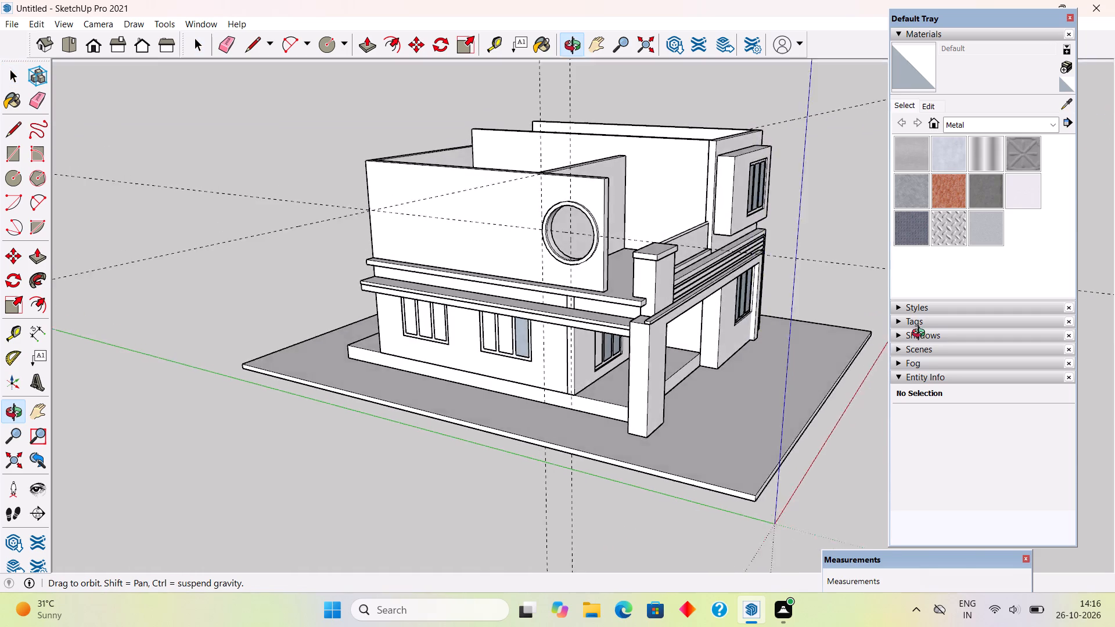
middle_click_drag(921, 334, 1002, 348)
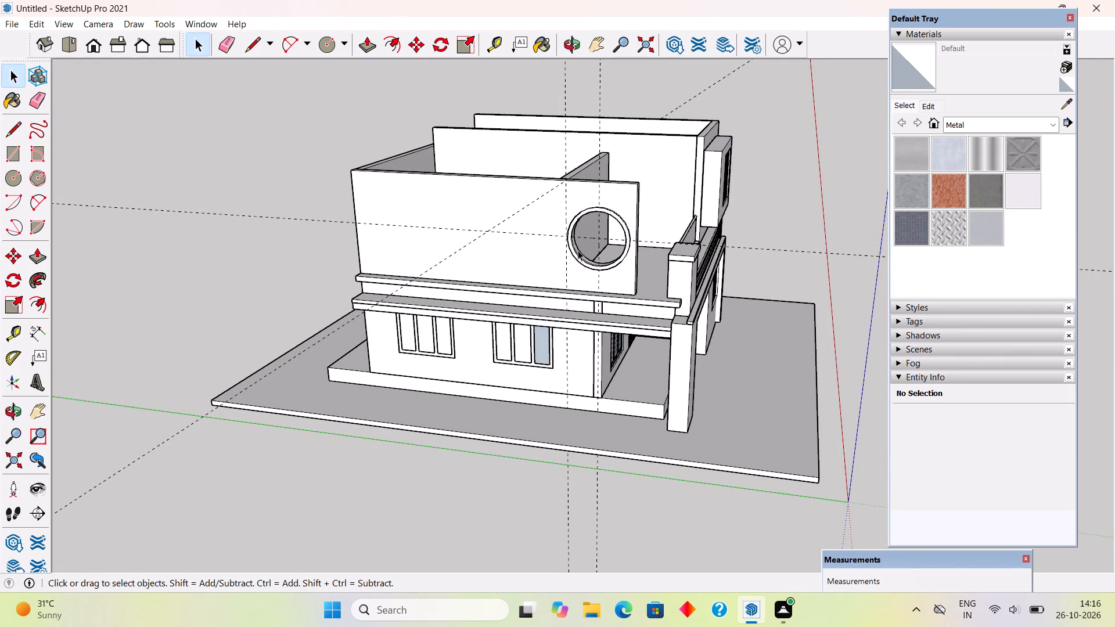
middle_click_drag(653, 267, 738, 209)
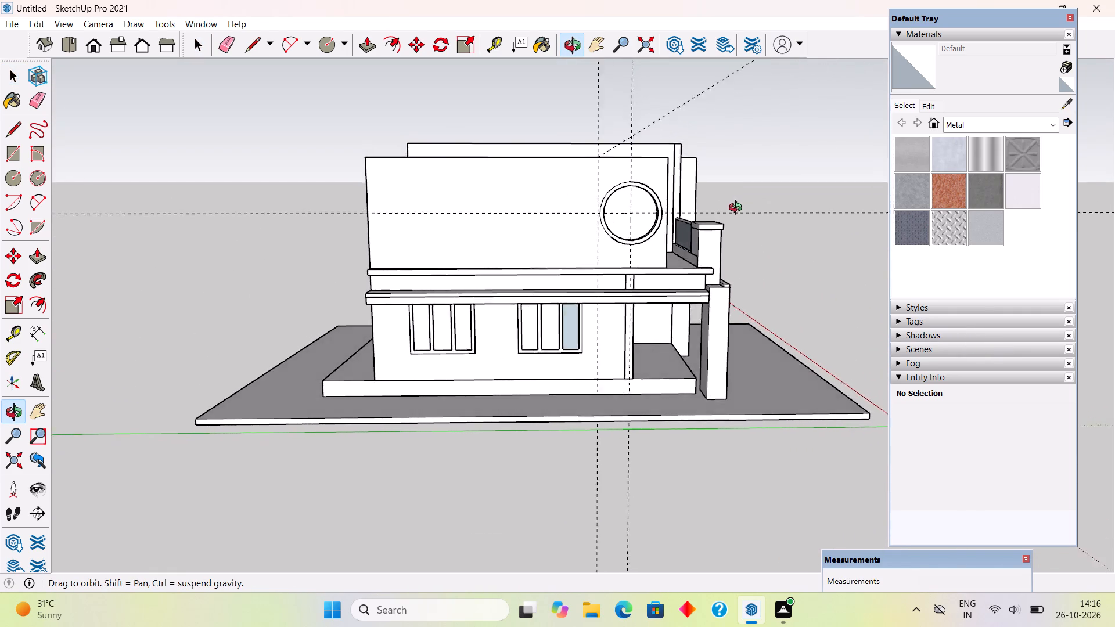
middle_click_drag(738, 209, 702, 214)
scroll(689, 210, "up", 2)
scroll(623, 181, "up", 2)
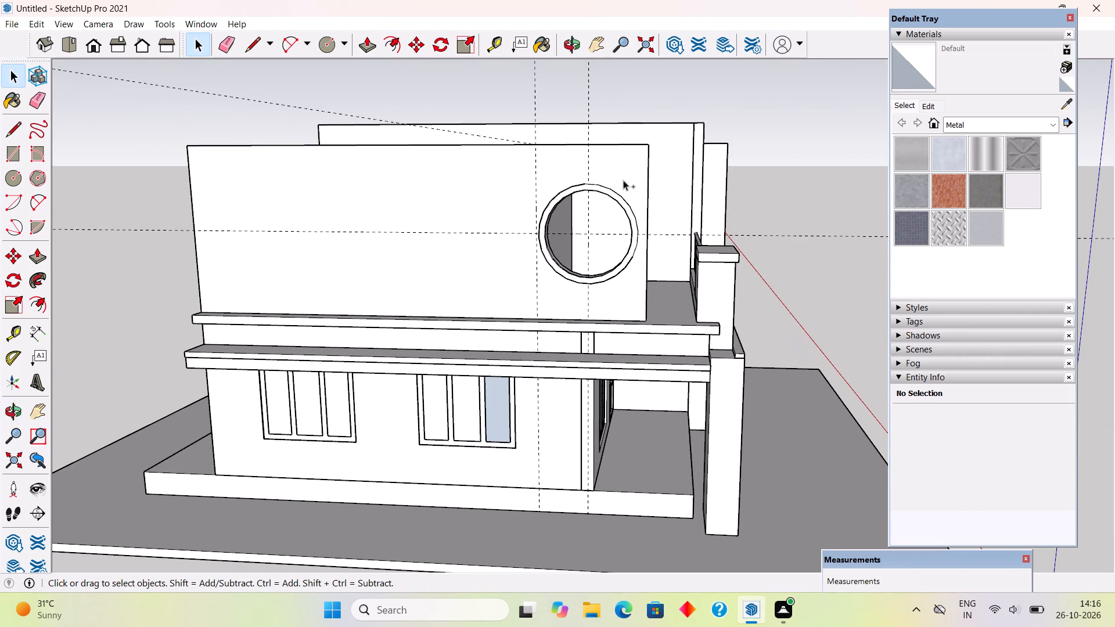
Undo the wall-end extension, the raised ring, the round opening, the offset and the circle on the pillar-side wall.
key("ctrl+z")
key("ctrl+z")
key("ctrl+z")
key("ctrl+z")
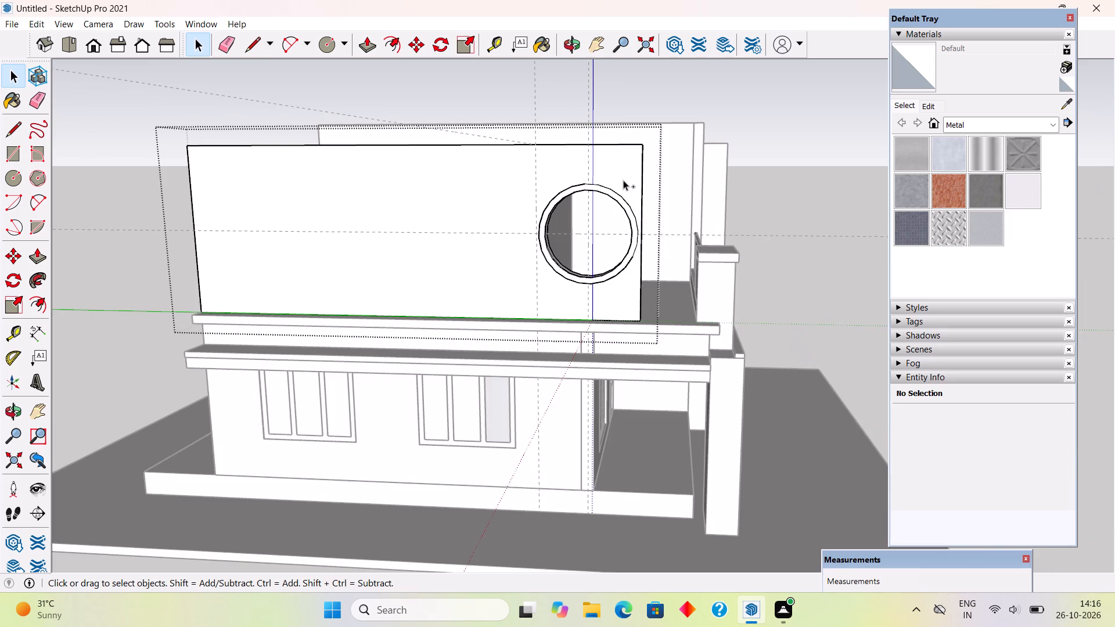
key("ctrl+z")
key("ctrl+z")
key("ctrl+z")
key("ctrl+z")
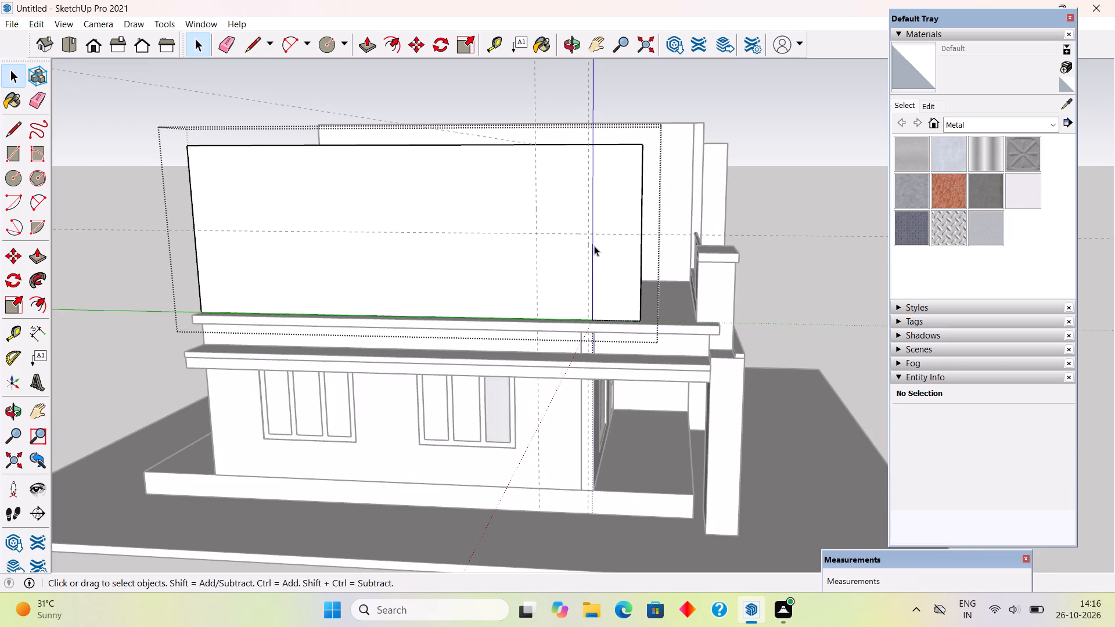
Place a horizontal guide 1' below the existing horizontal guide on the upper pillar-side wall.
scroll(588, 254, "up", 1)
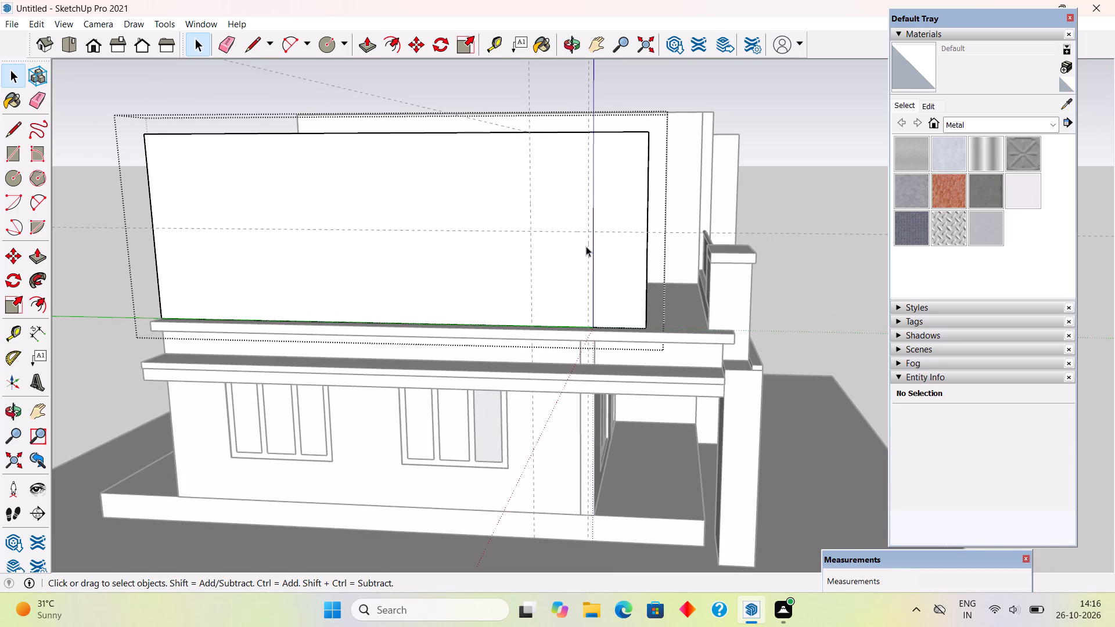
key("t")
left_click(577, 234)
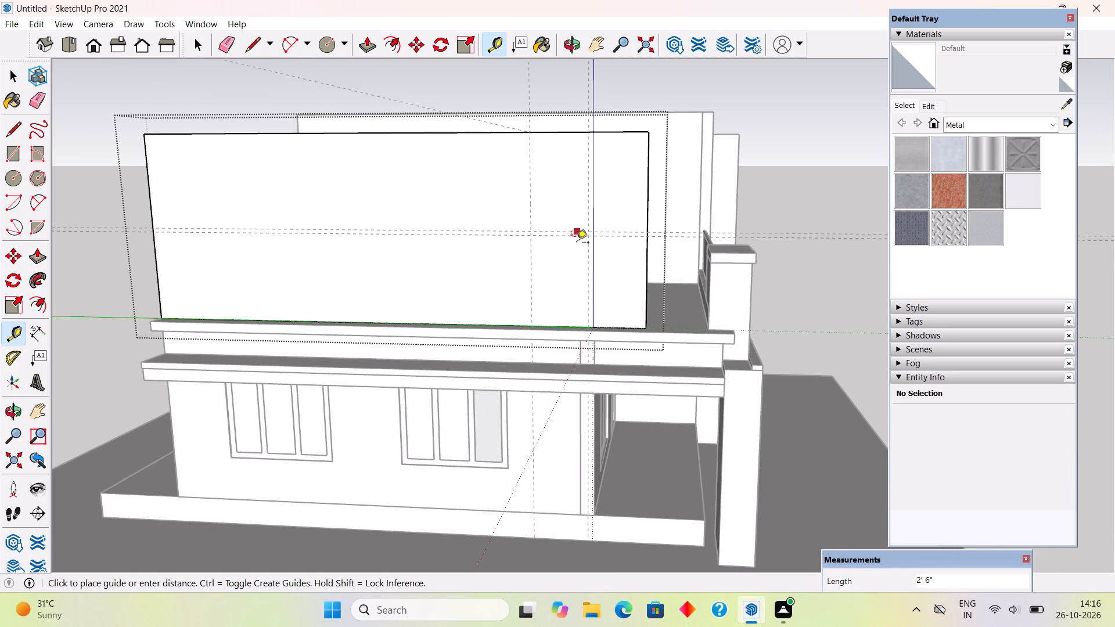
key("1")
key("apostrophe")
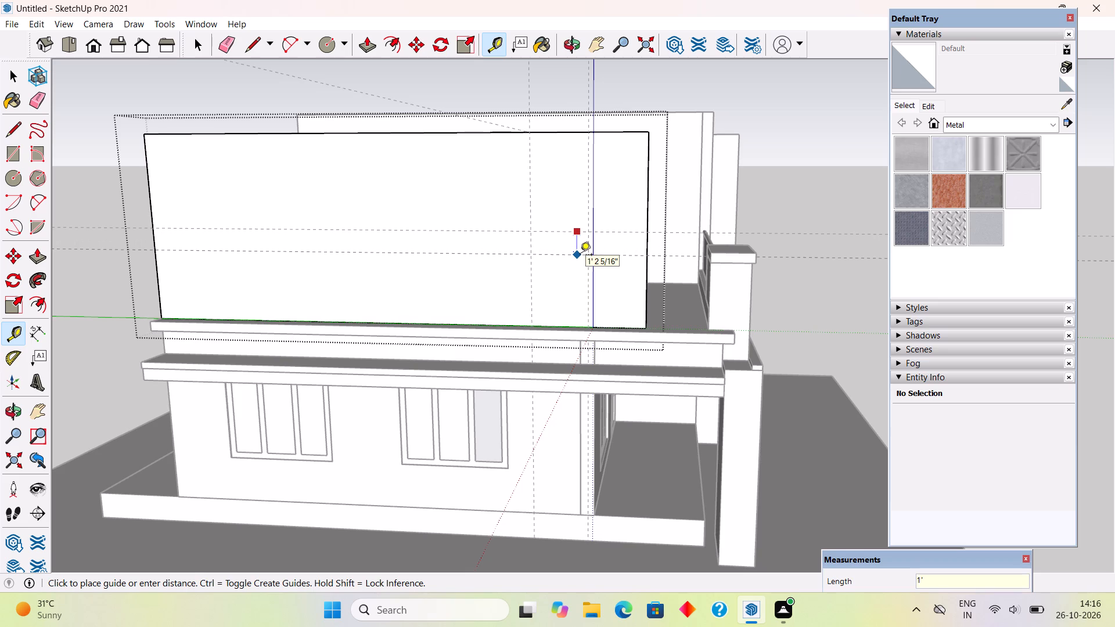
key("Return")
key("space")
Draw a circle of 2'2" radius on the upper pillar-side wall, centred where the new guide crosses the vertical guide nearest the wall end.
scroll(588, 251, "up", 5)
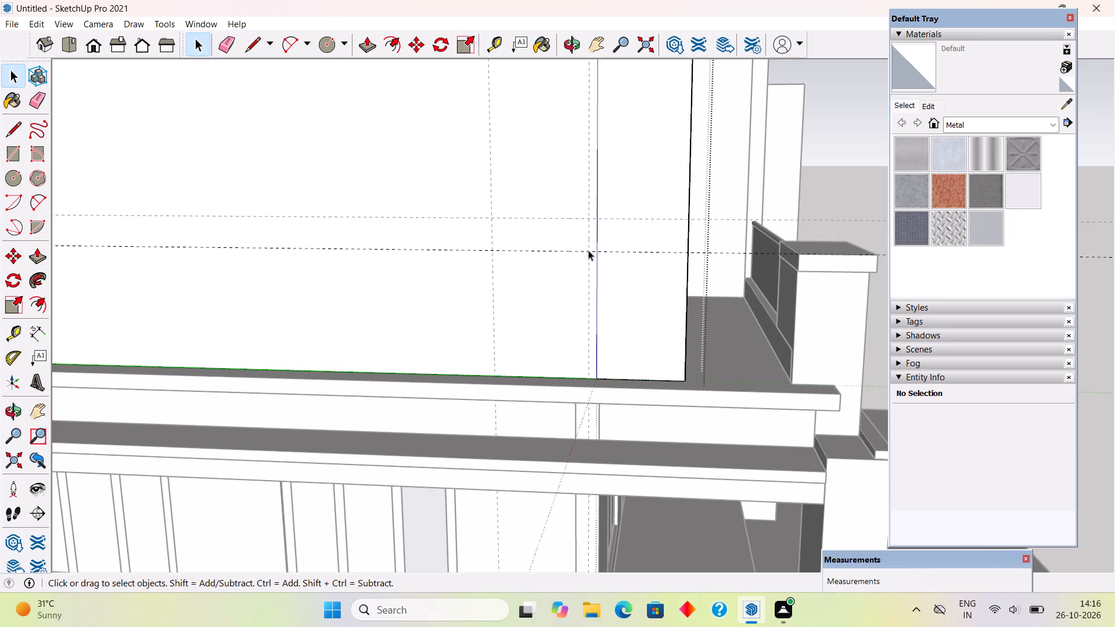
middle_click_drag(603, 250, 588, 222)
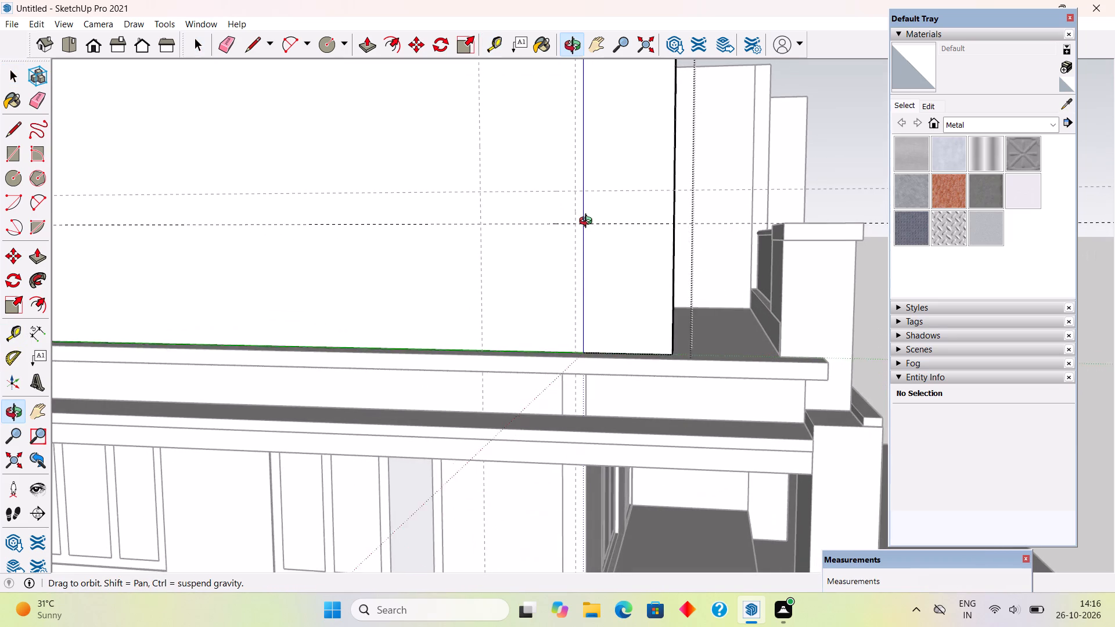
middle_click_drag(588, 222, 633, 239)
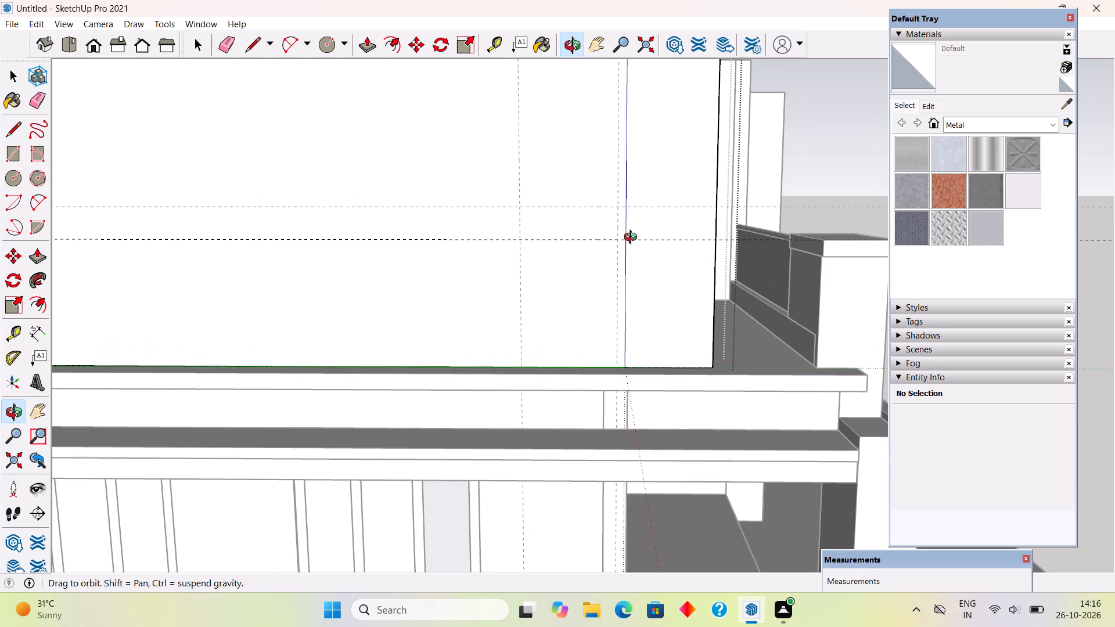
middle_click_drag(633, 239, 566, 246)
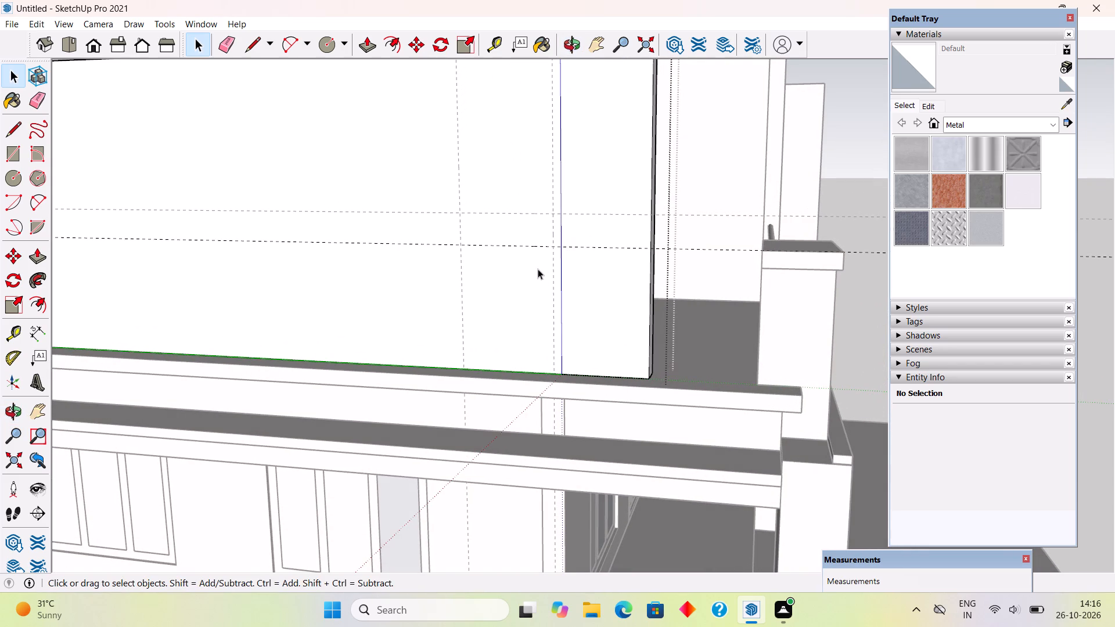
key("c")
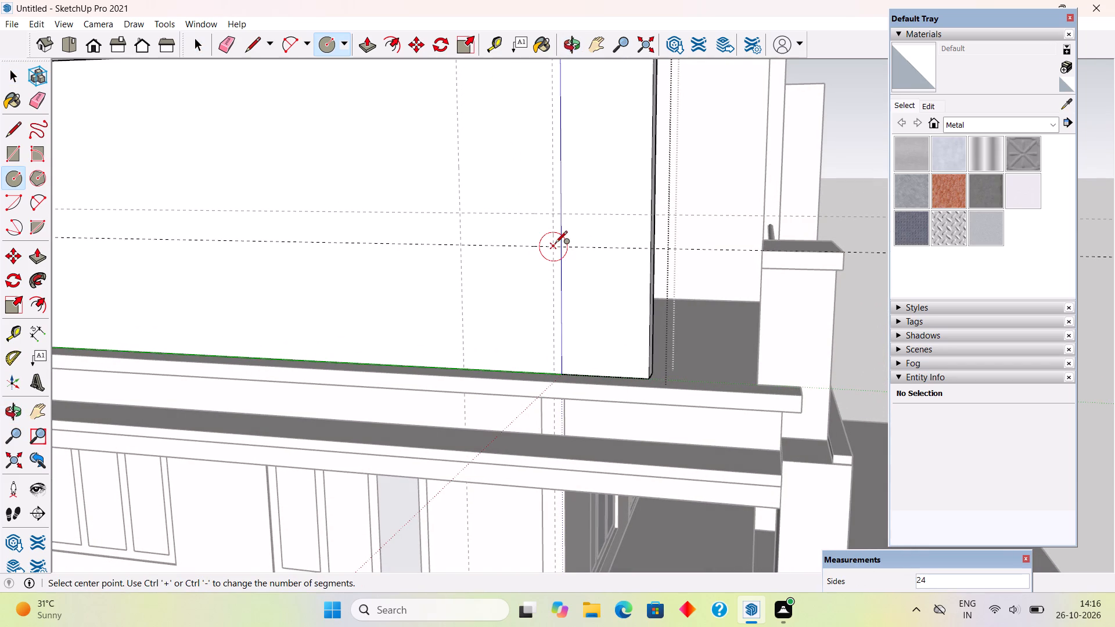
left_click(555, 244)
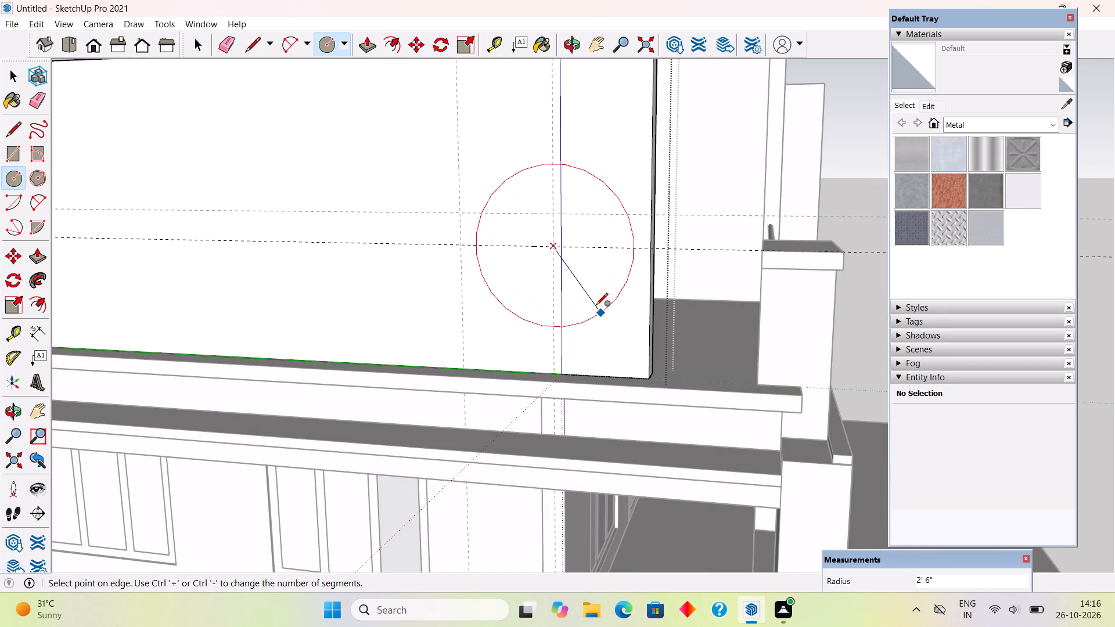
key("c")
left_click(555, 246)
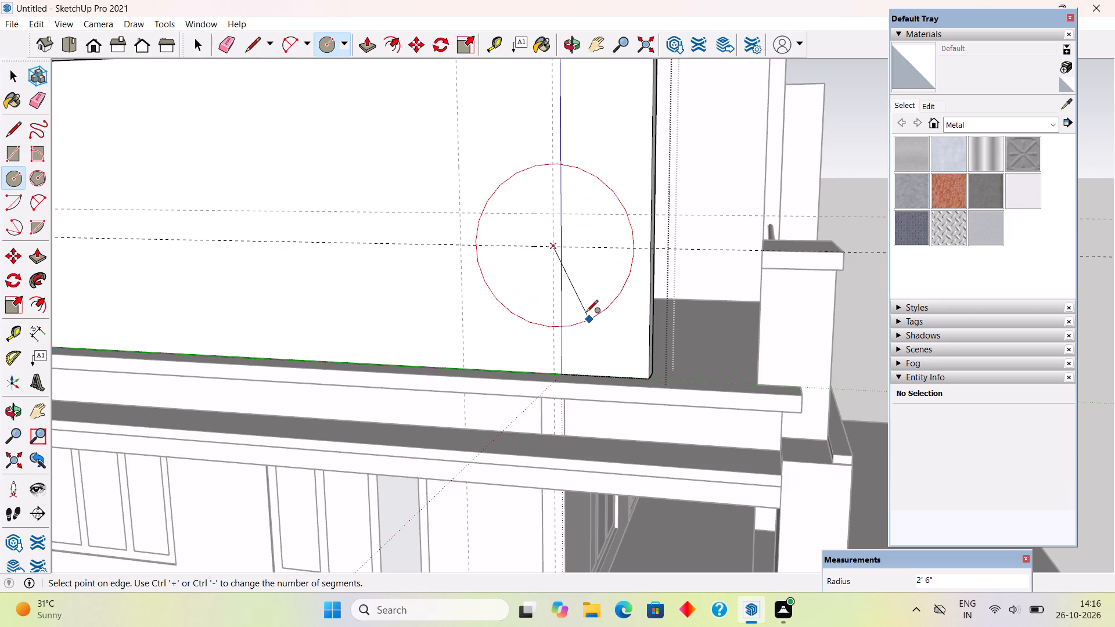
key("2")
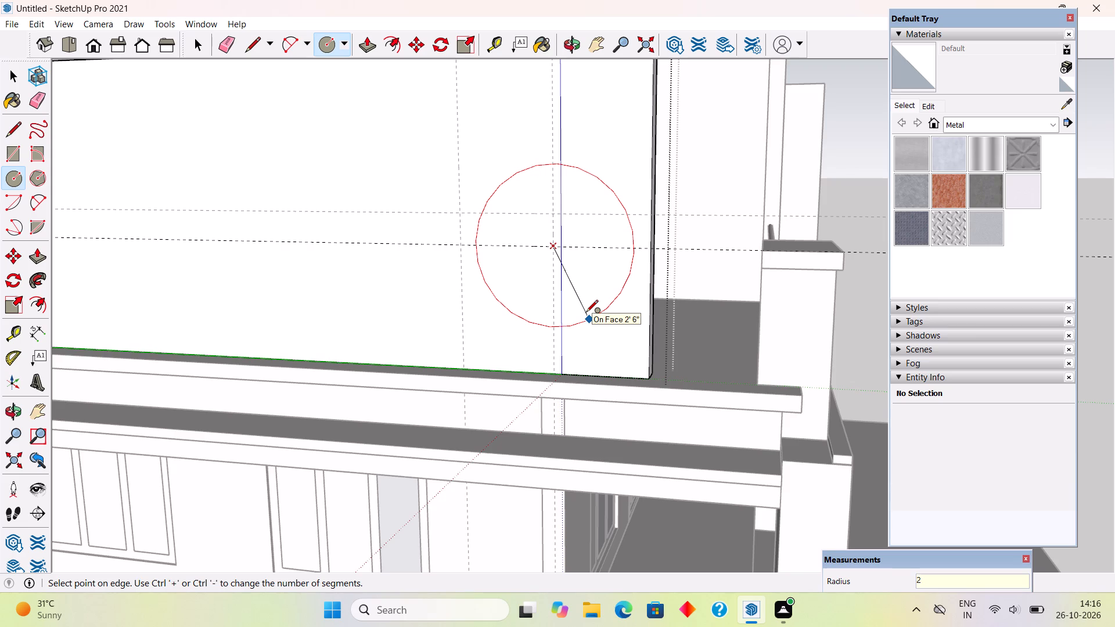
key("apostrophe")
type("2\"")
key("Return")
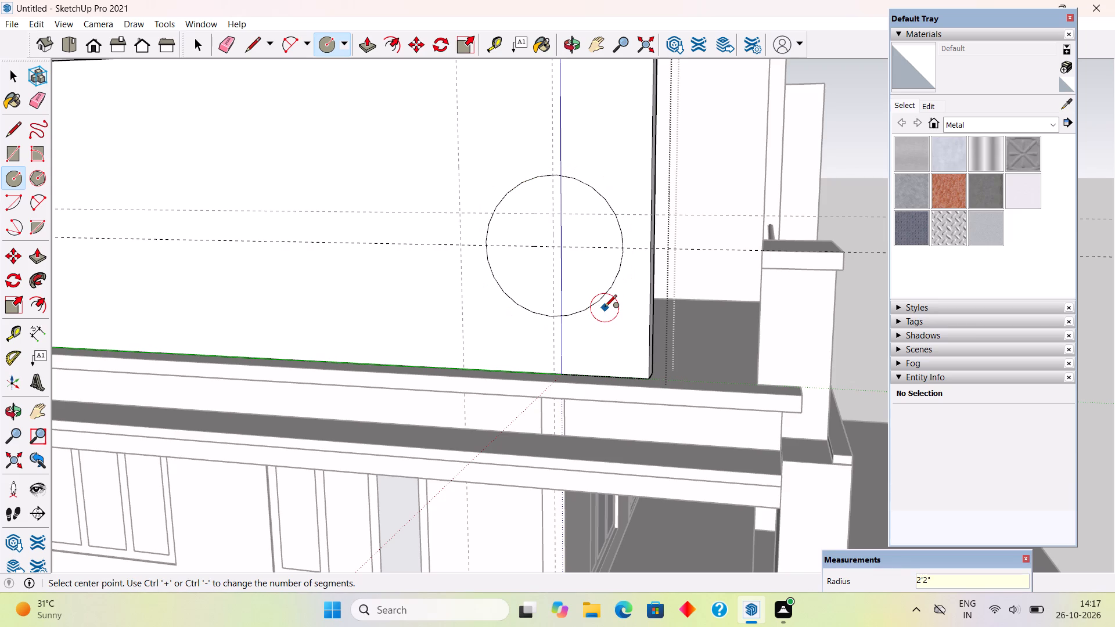
key("space")
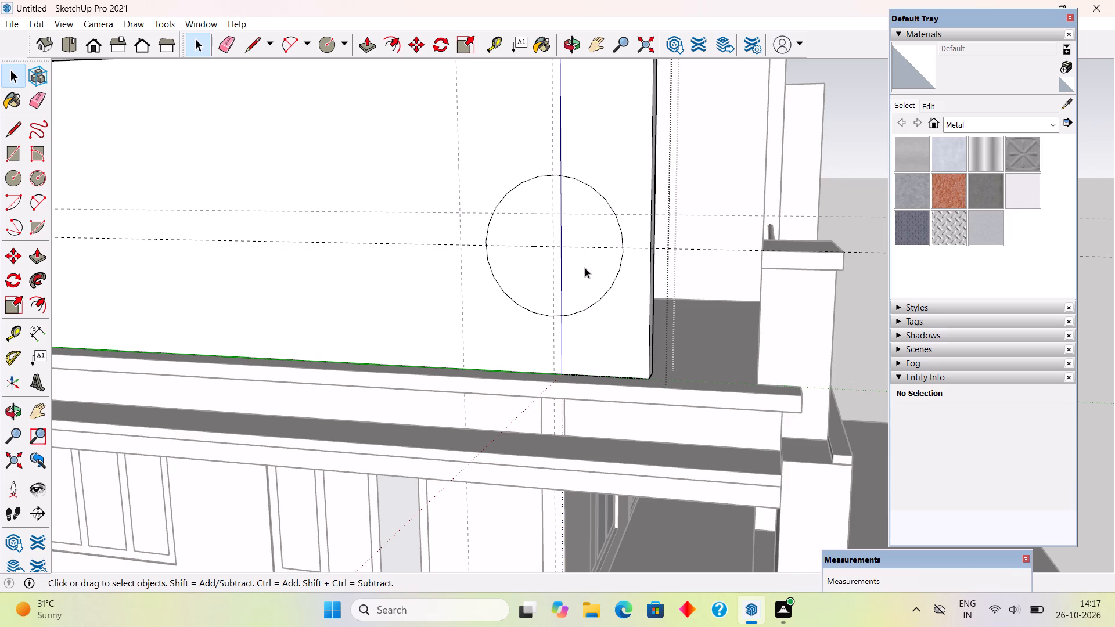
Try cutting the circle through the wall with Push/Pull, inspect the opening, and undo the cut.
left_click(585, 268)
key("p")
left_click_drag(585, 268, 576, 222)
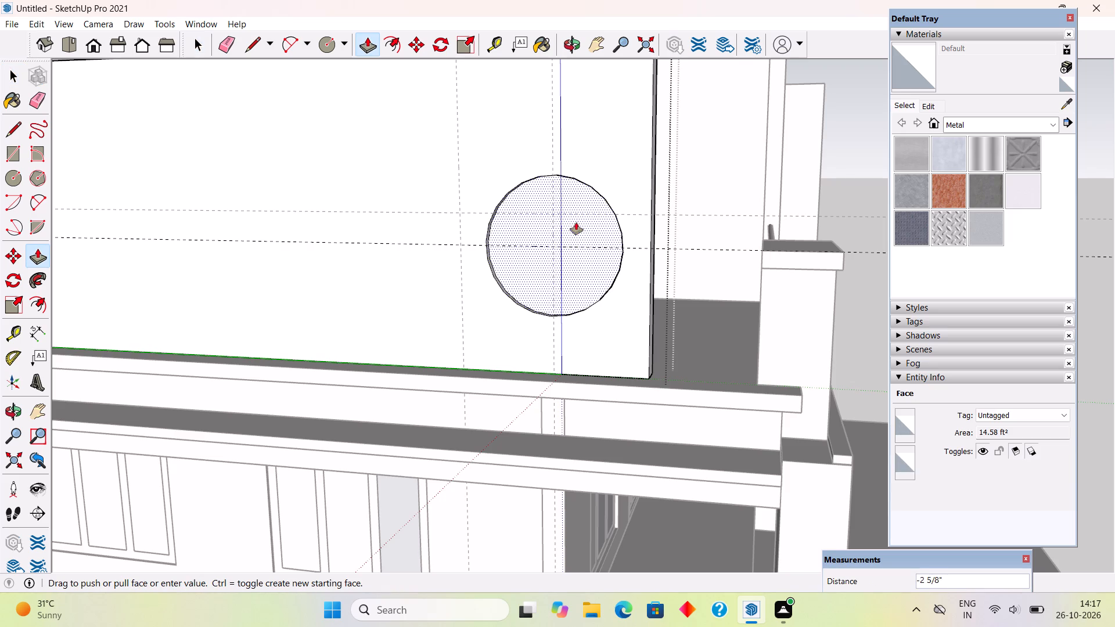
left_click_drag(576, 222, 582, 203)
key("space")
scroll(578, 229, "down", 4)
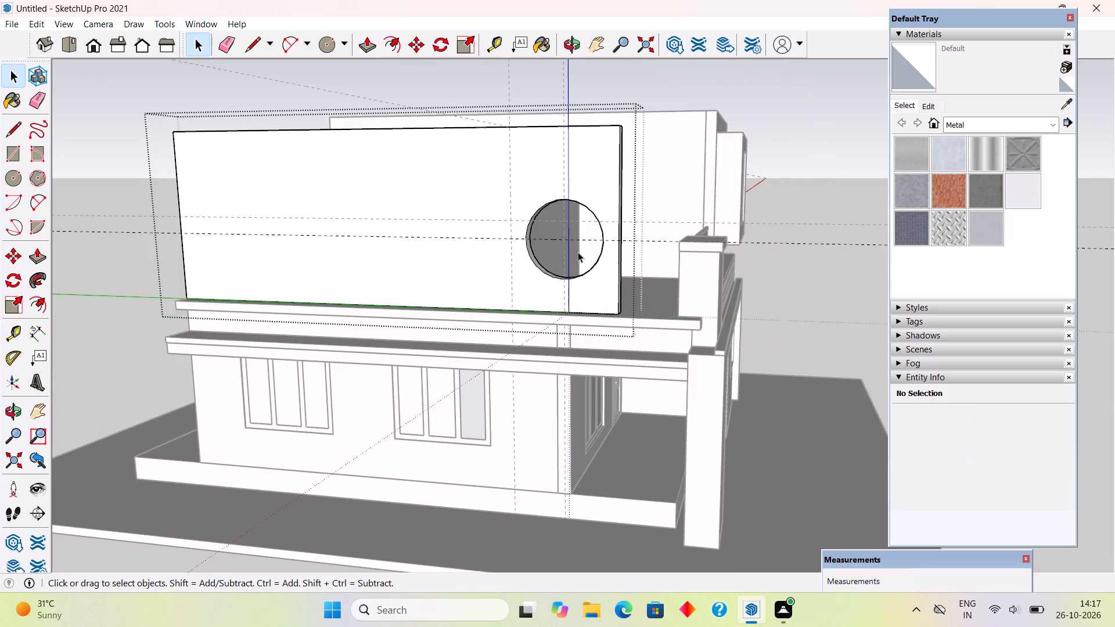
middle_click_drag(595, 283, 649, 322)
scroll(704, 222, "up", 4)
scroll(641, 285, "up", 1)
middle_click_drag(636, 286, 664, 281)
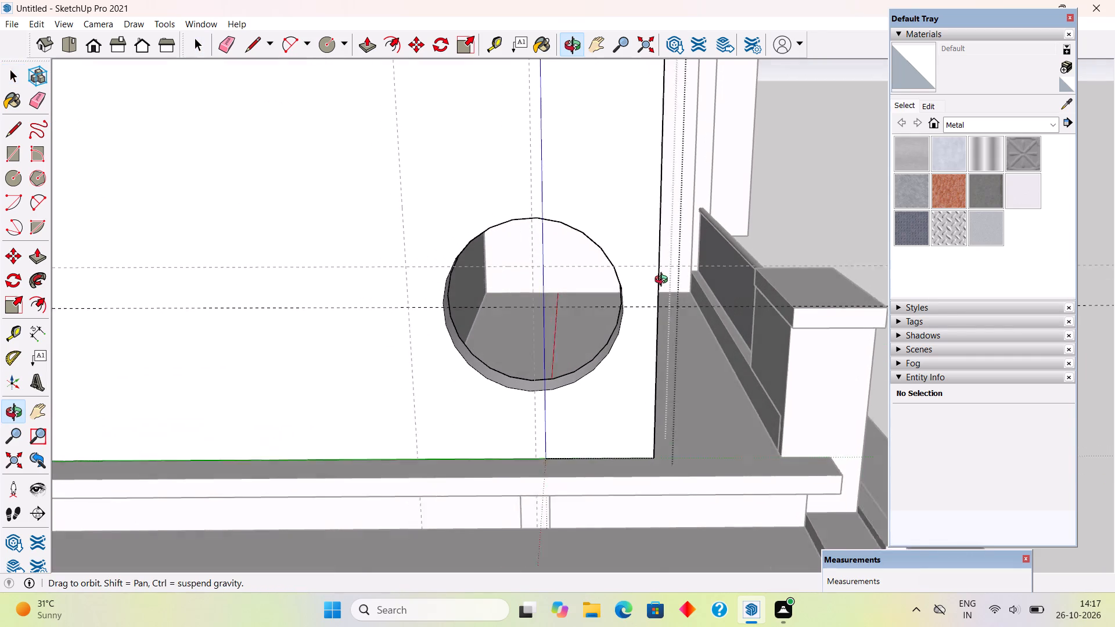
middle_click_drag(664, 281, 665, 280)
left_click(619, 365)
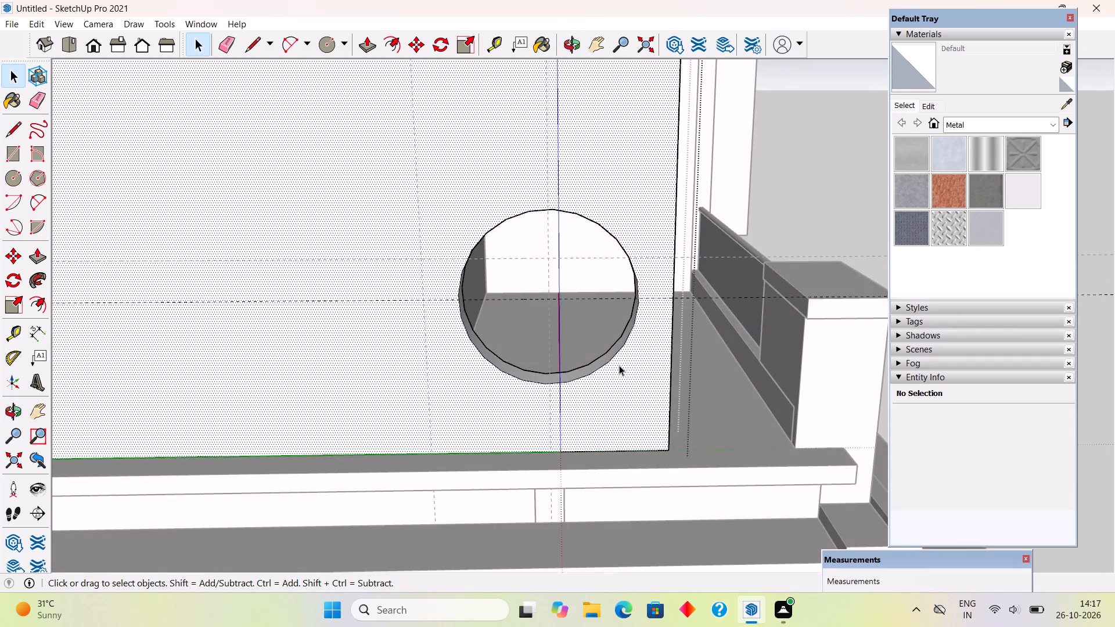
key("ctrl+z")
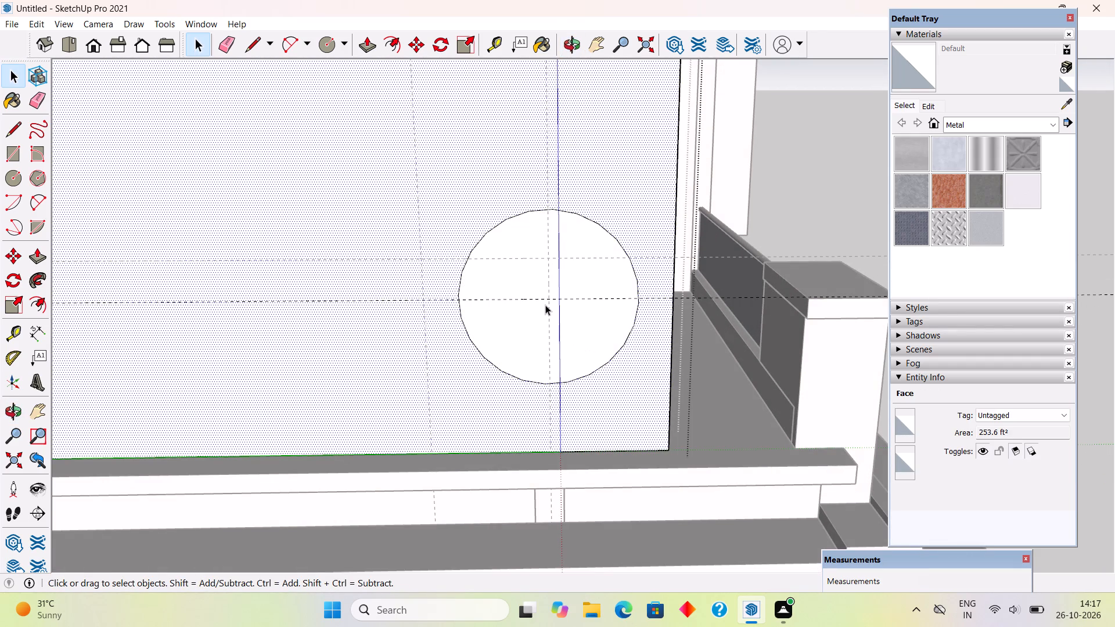
Offset the circle's edge outward by 5" to outline a ring on the wall.
key("f")
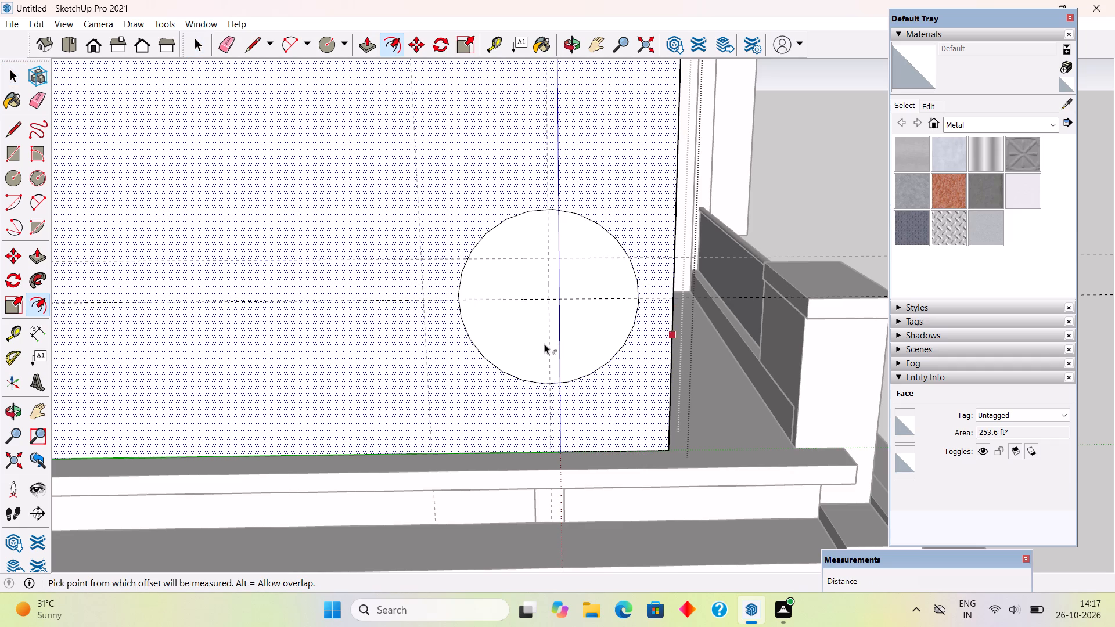
key("space")
left_click(531, 352)
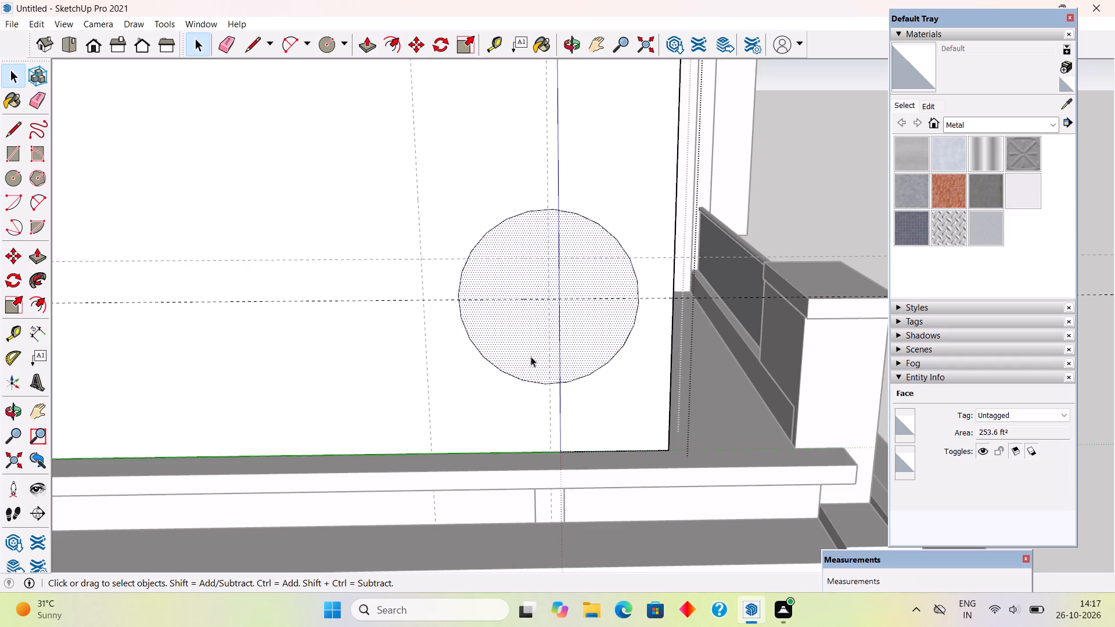
key("f")
left_click(531, 373)
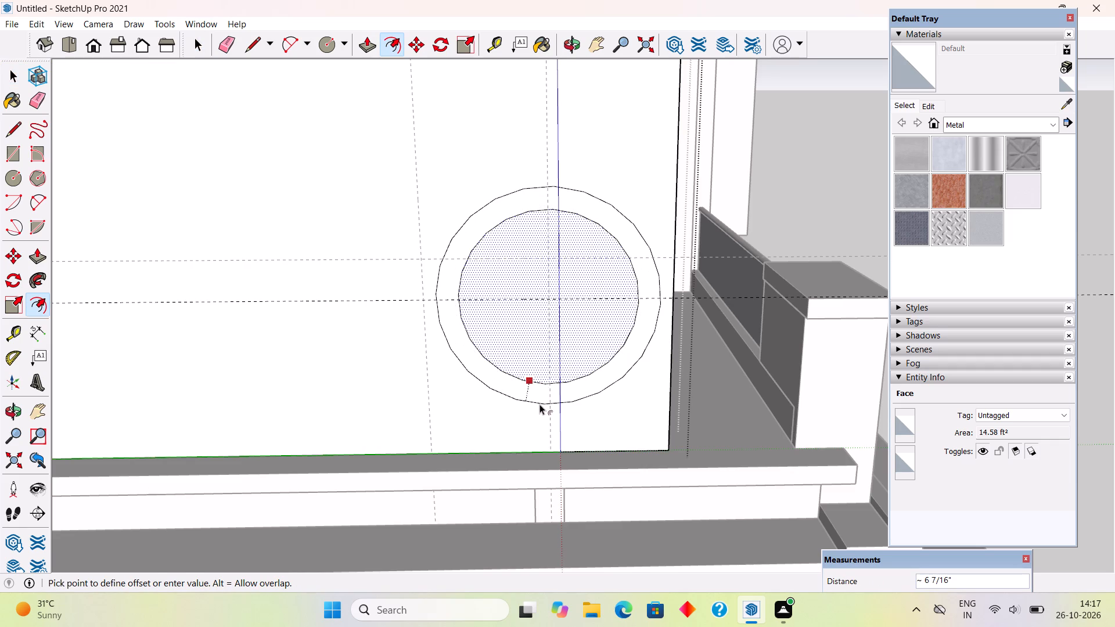
type("5\"")
key("Return")
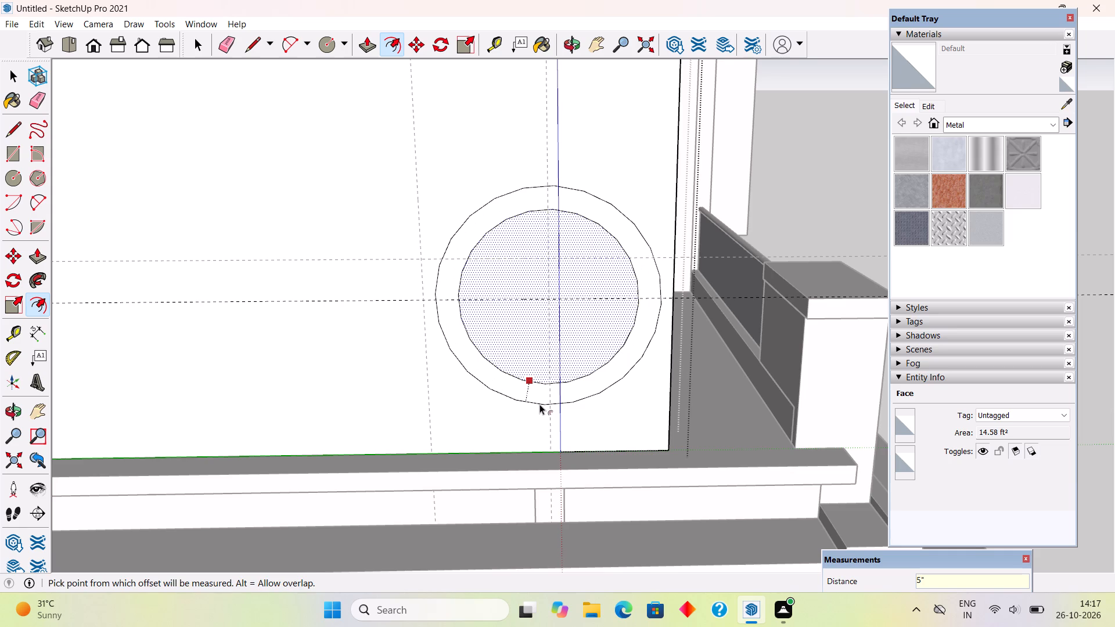
key("space")
Push the inner circle through the wall's thickness to cut the round opening.
scroll(564, 331, "up", 4)
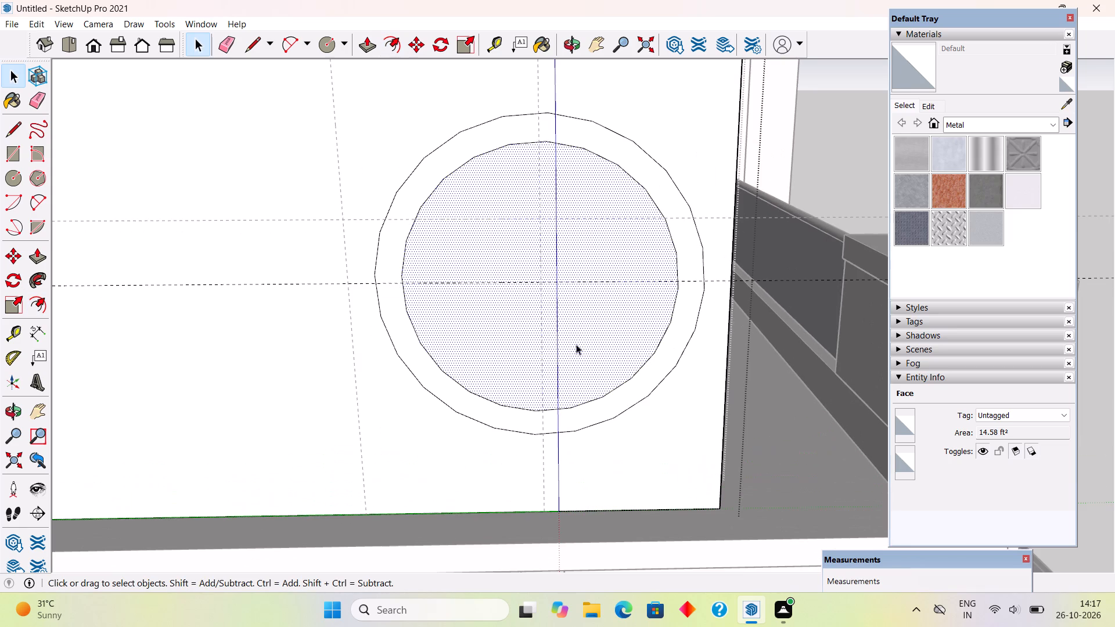
key("p")
left_click_drag(598, 358, 574, 298)
key("space")
scroll(574, 298, "down", 5)
scroll(620, 318, "up", 5)
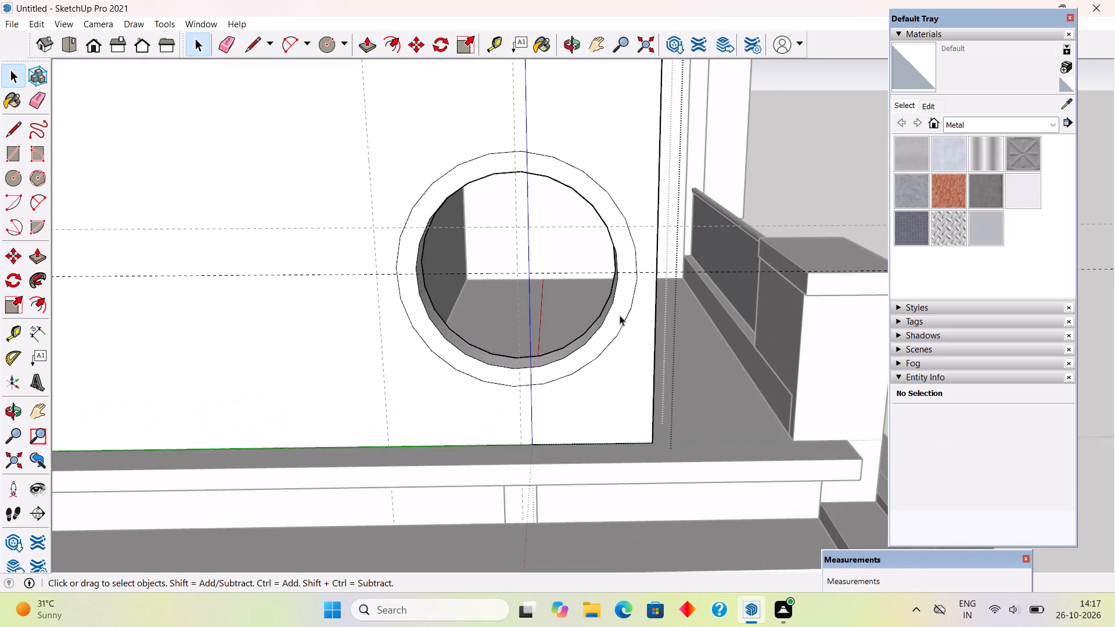
Pull the ring around the round opening out from the wall by 3" and close the wall group.
left_click(618, 305)
scroll(618, 305, "up", 2)
key("p")
left_click(618, 305)
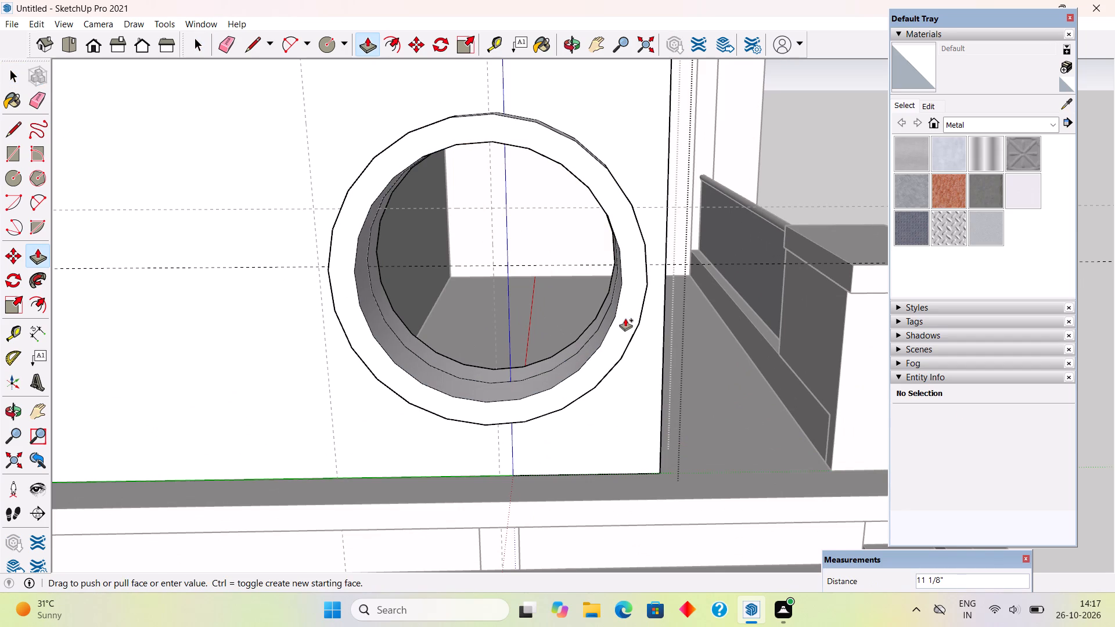
type("3\"")
key("Return")
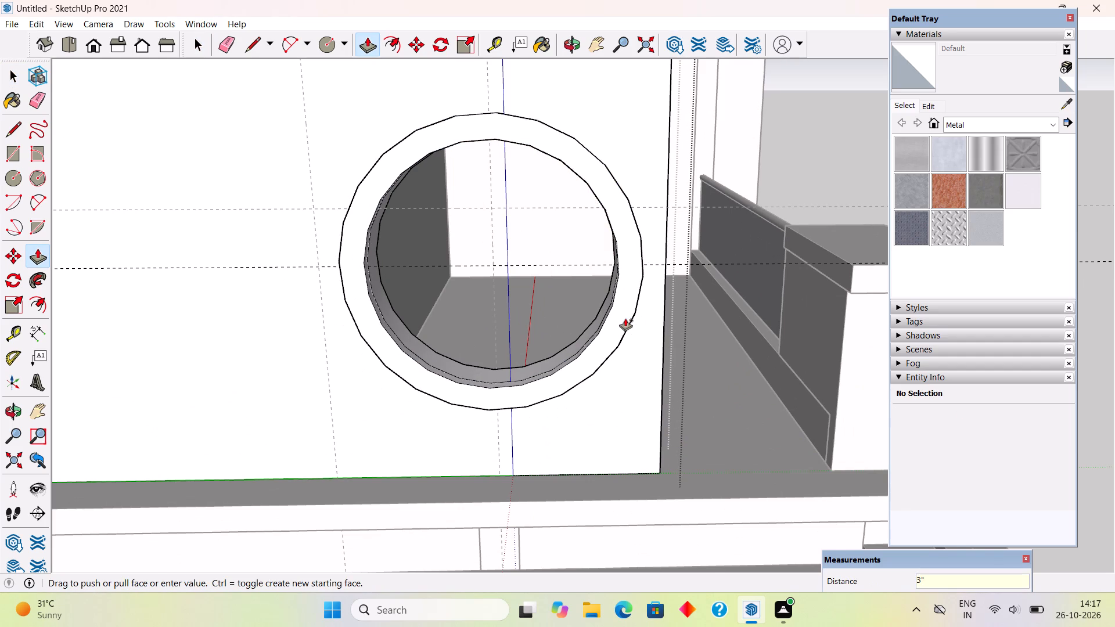
key("space")
scroll(637, 385, "down", 4)
left_click(789, 191)
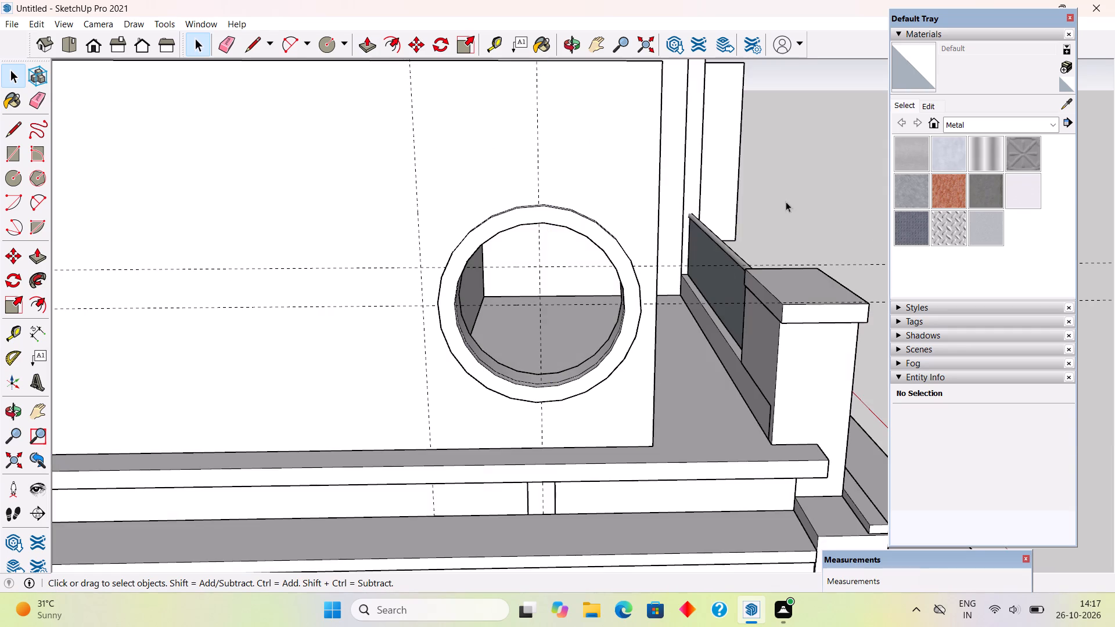
Examine the house from the front corner and the pillar side, checking the framed round opening's size and position.
middle_click_drag(593, 286, 322, 267)
scroll(322, 267, "down", 6)
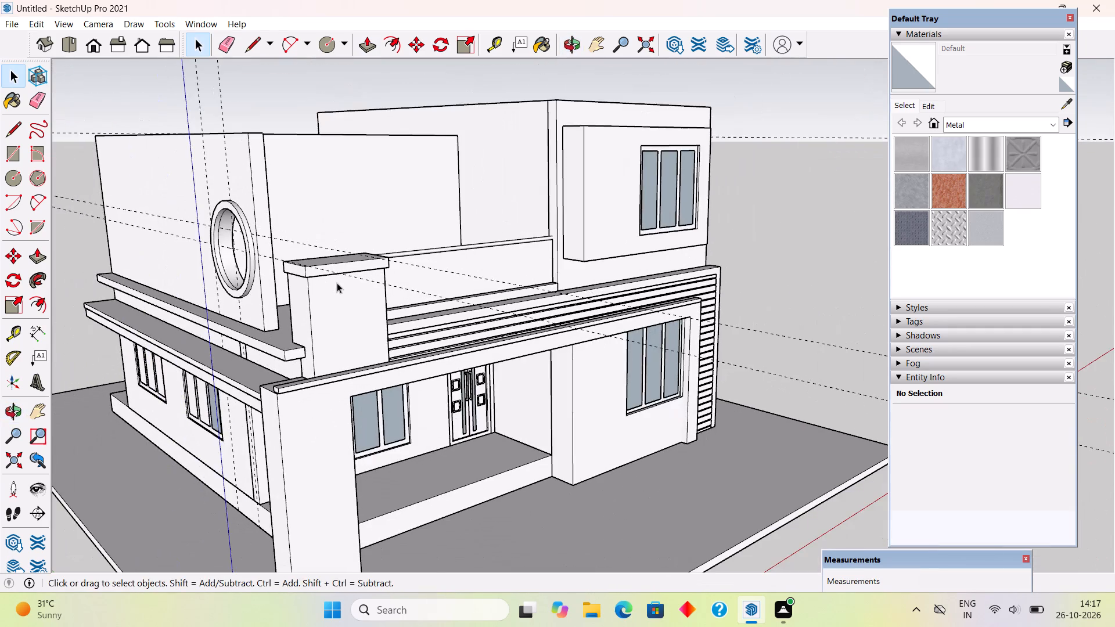
middle_click_drag(321, 289, 261, 301)
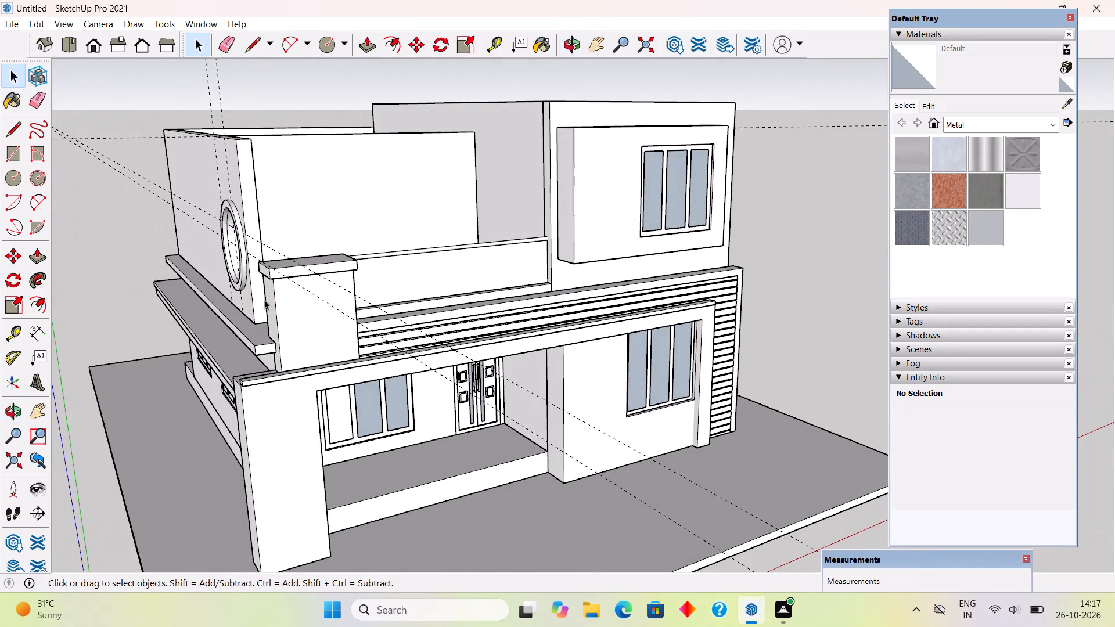
scroll(313, 286, "down", 4)
middle_click_drag(242, 319, 553, 330)
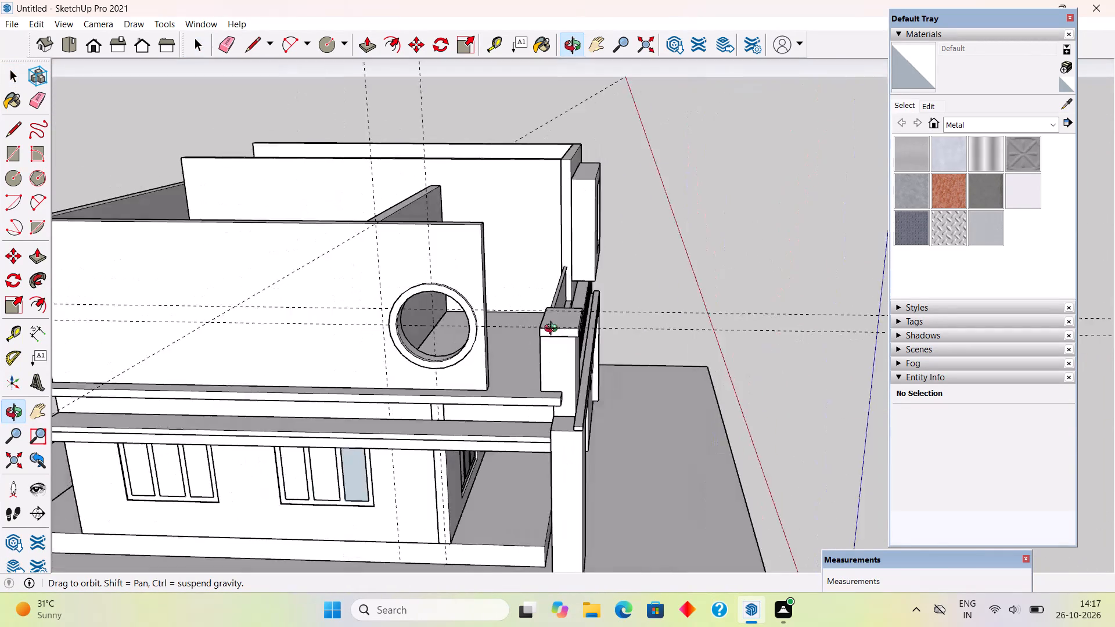
middle_click_drag(553, 330, 625, 283)
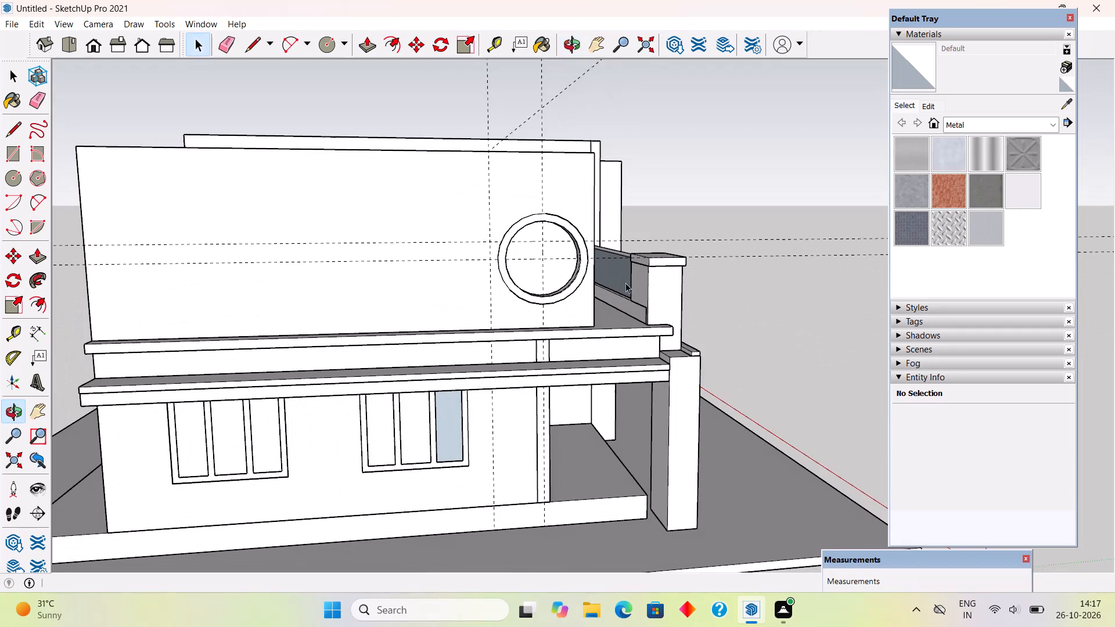
scroll(618, 283, "up", 1)
scroll(617, 281, "down", 3)
middle_click_drag(610, 286, 537, 300)
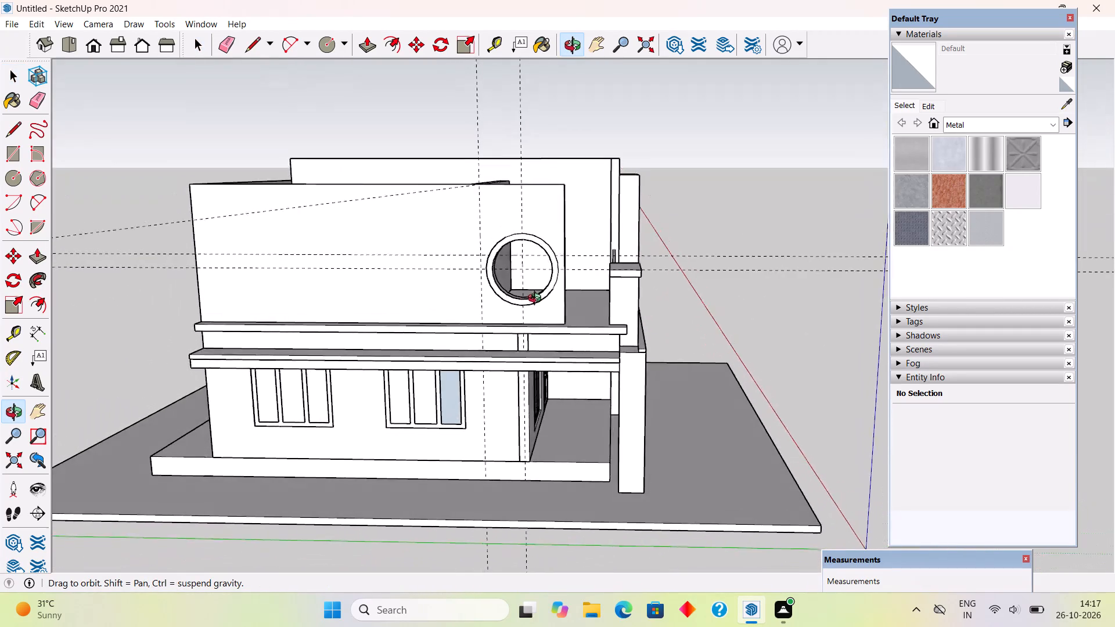
middle_click_drag(537, 300, 571, 311)
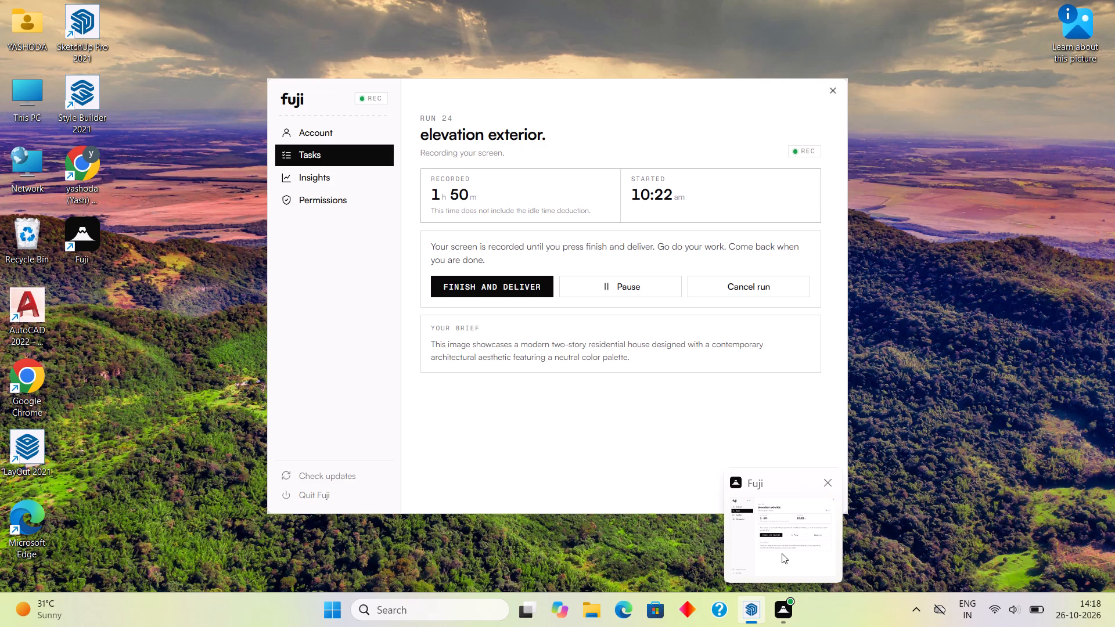
scroll(497, 239, "up", 5)
middle_click_drag(546, 326, 476, 253)
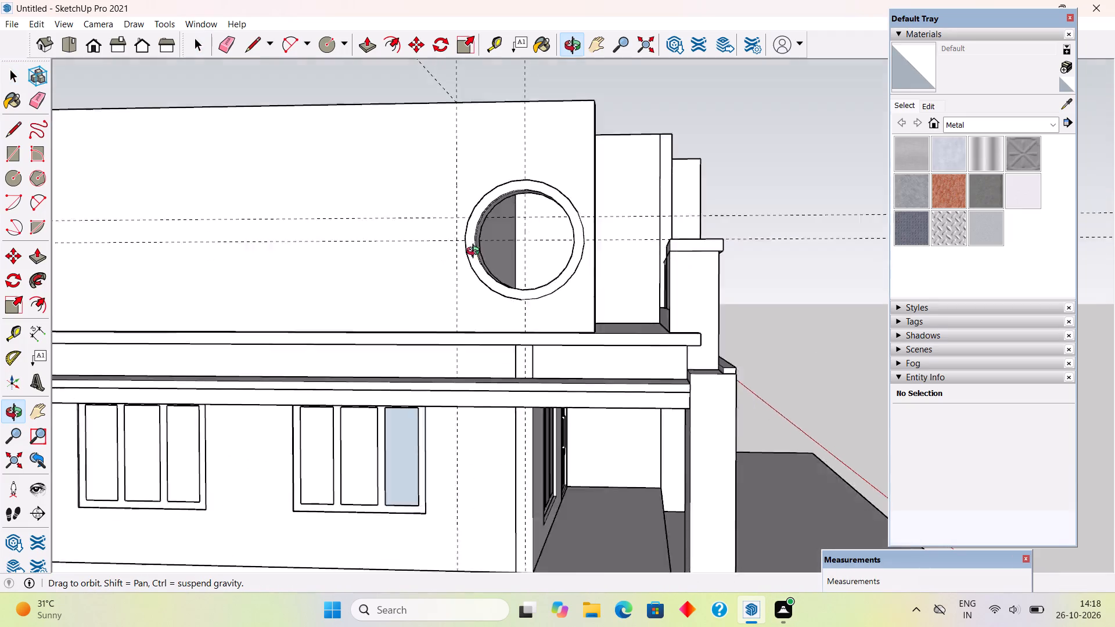
Examine the upper pillar-side wall and its framed round opening from the front, the corner and the side.
middle_click_drag(476, 253, 320, 343)
scroll(383, 301, "up", 5)
middle_click_drag(446, 341, 334, 305)
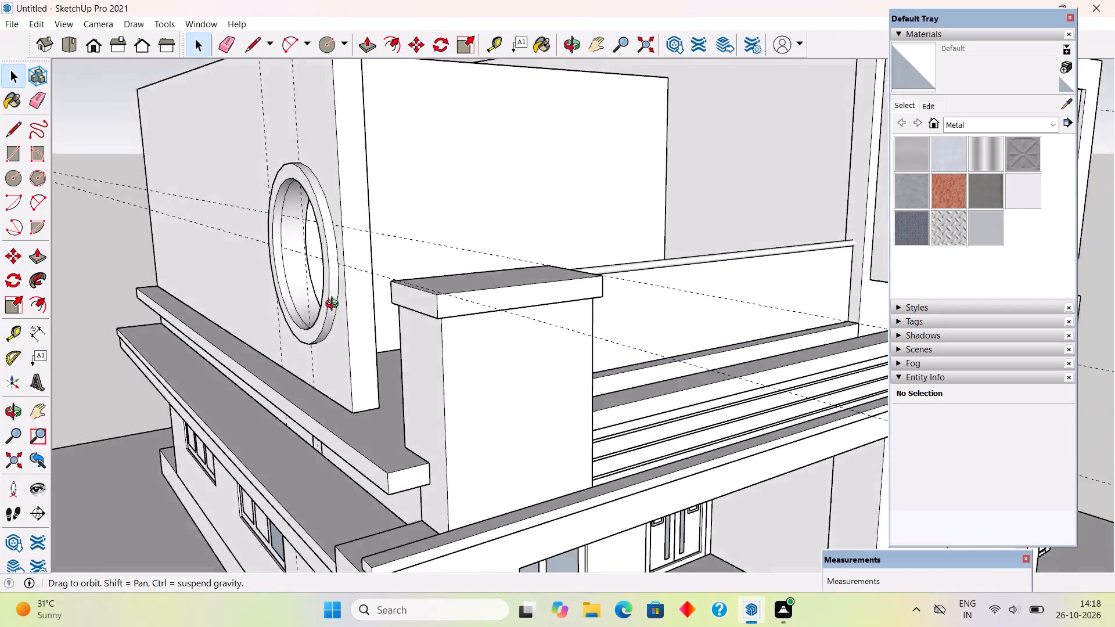
middle_click_drag(334, 305, 320, 275)
middle_click_drag(323, 253, 284, 308)
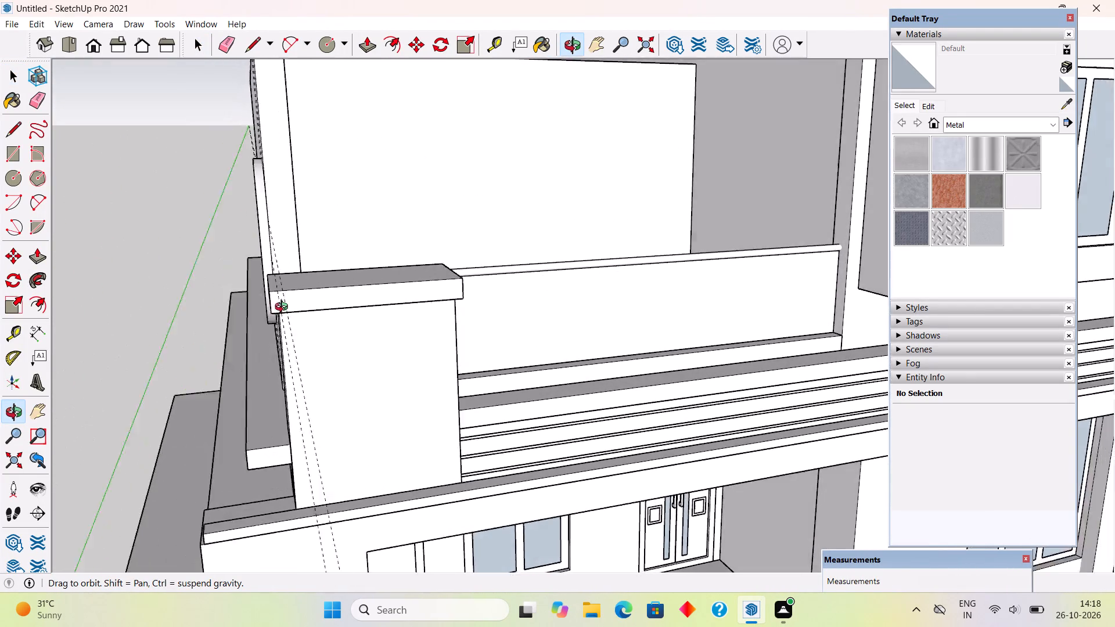
middle_click_drag(284, 308, 328, 312)
scroll(328, 312, "down", 7)
middle_click_drag(387, 311, 417, 323)
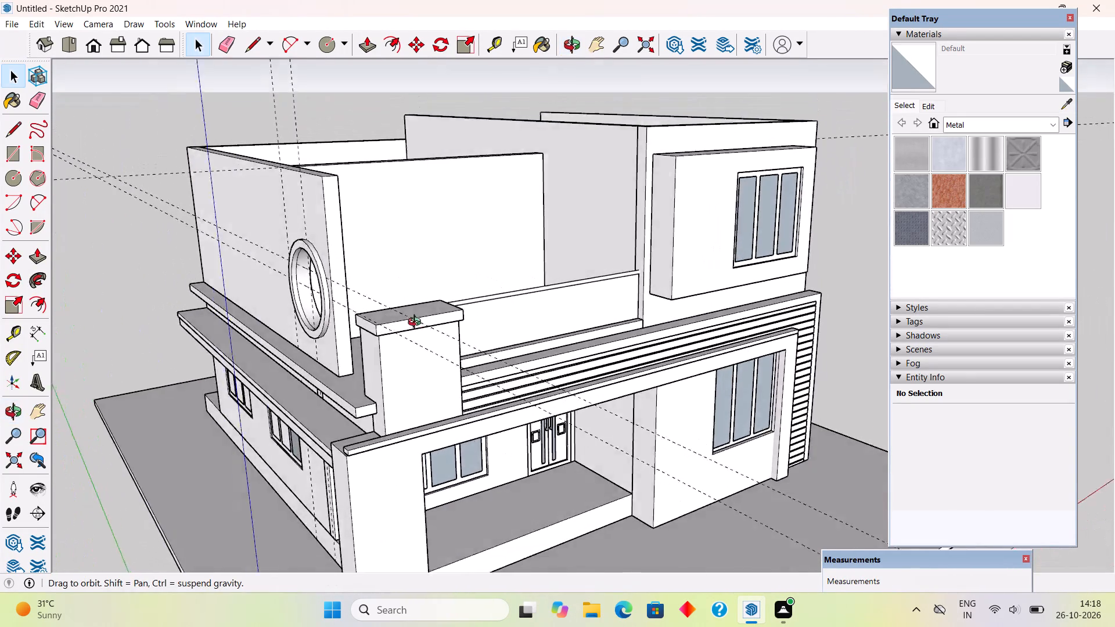
middle_click_drag(417, 323, 564, 324)
scroll(564, 324, "down", 3)
middle_click_drag(504, 359, 530, 282)
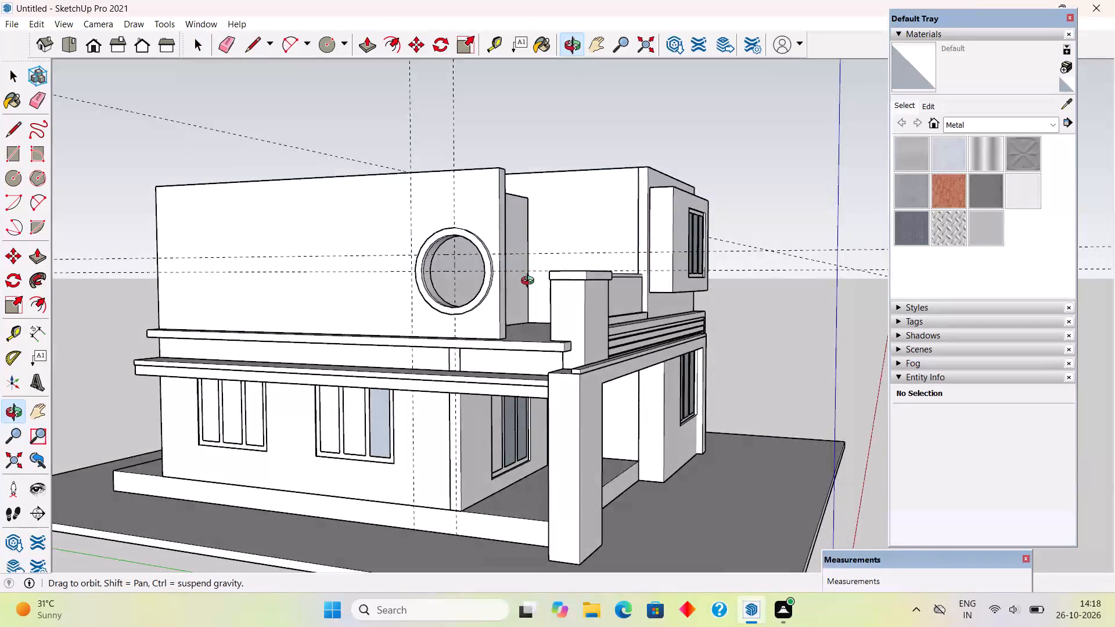
middle_click_drag(530, 282, 542, 318)
middle_click_drag(276, 302, 494, 339)
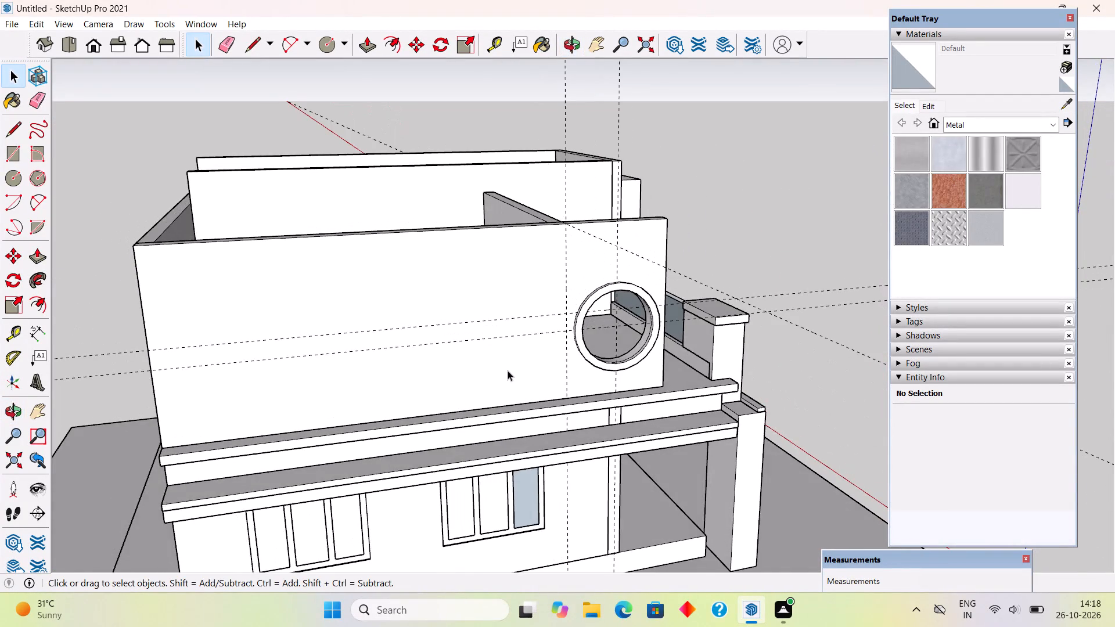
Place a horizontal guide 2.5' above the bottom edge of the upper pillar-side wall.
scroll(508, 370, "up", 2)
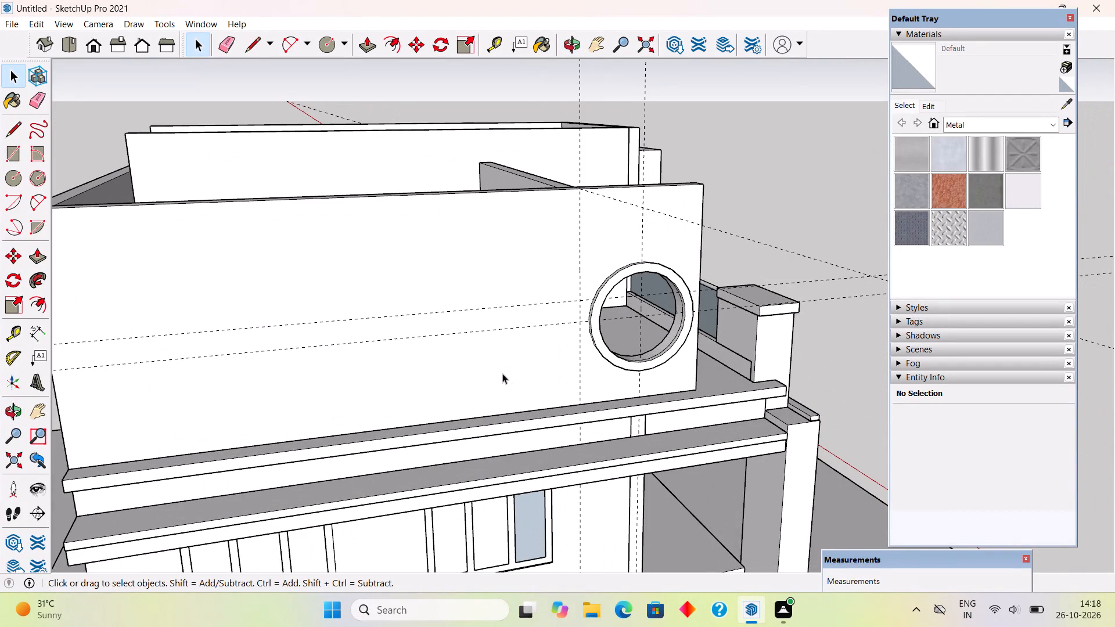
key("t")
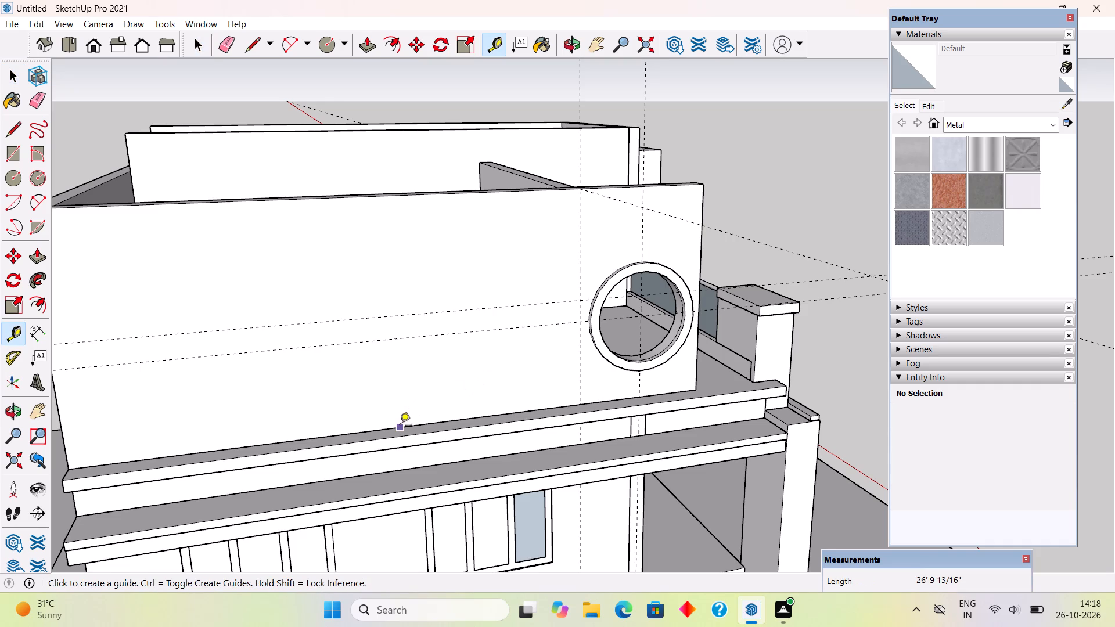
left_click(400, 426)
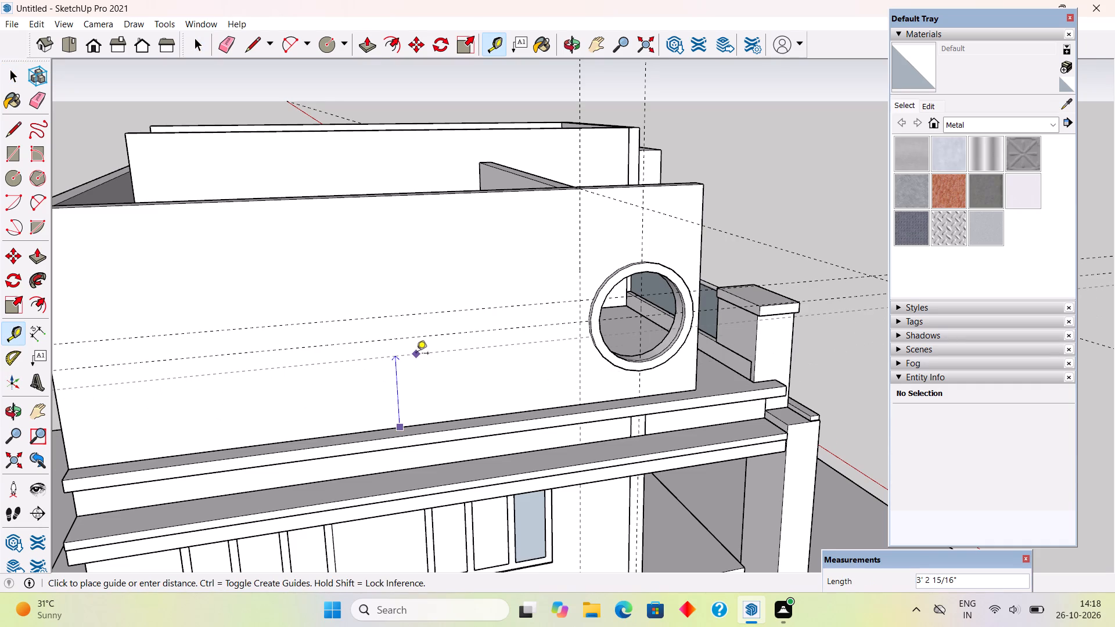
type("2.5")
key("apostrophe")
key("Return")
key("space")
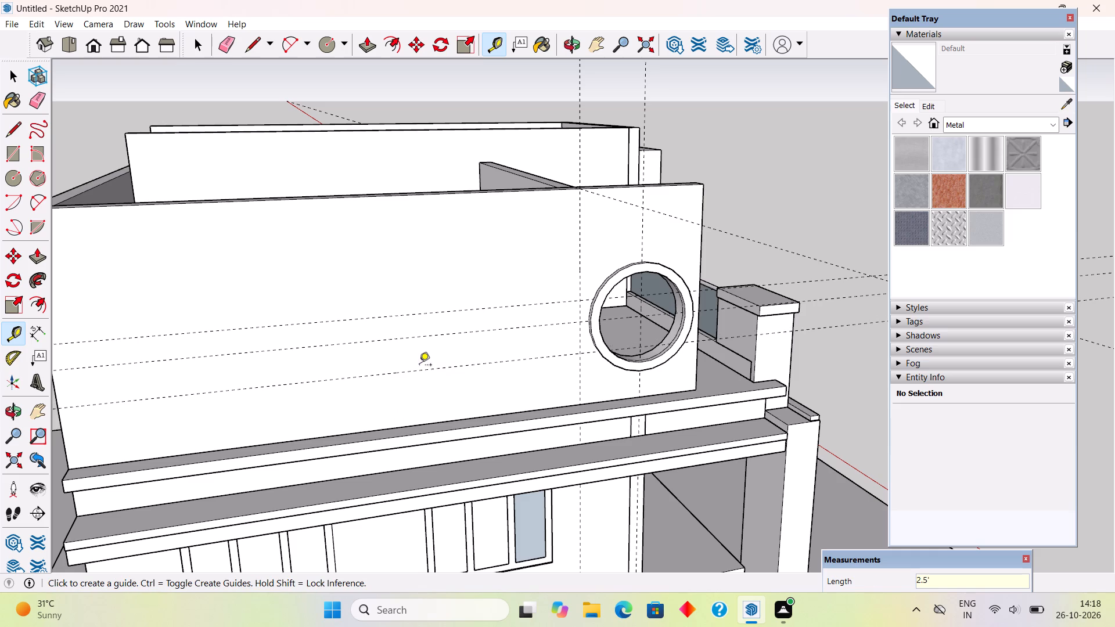
Delete all construction guides from the model.
left_click(31, 21)
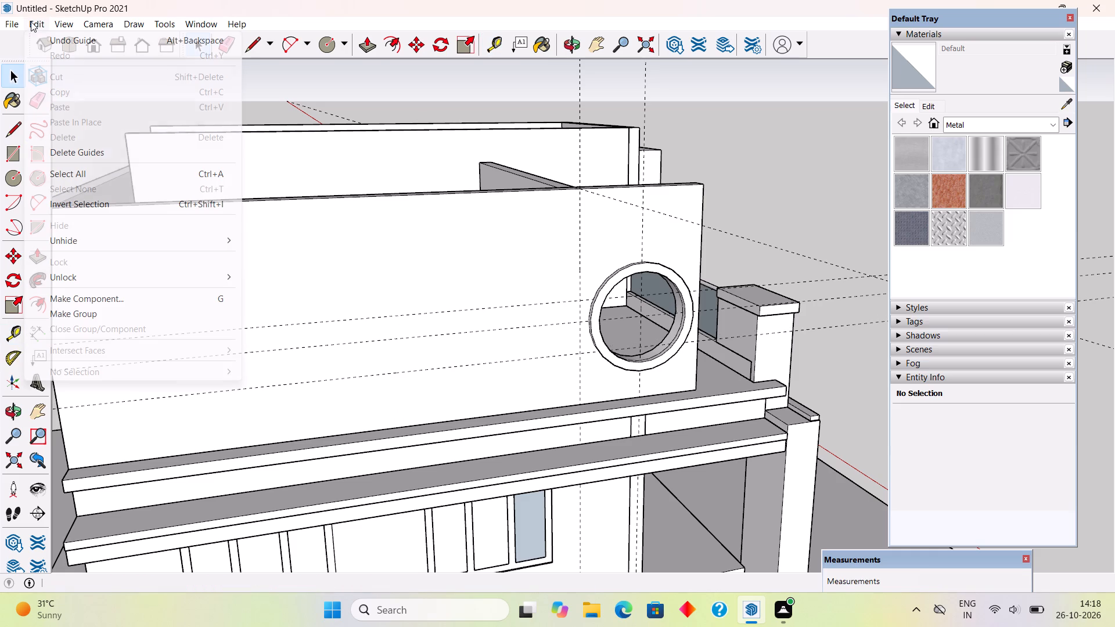
left_click(207, 152)
Examine the house from the pillar side and the front, judging the round-opening wall's proportions against the facade.
scroll(510, 327, "down", 4)
middle_click_drag(584, 369, 467, 287)
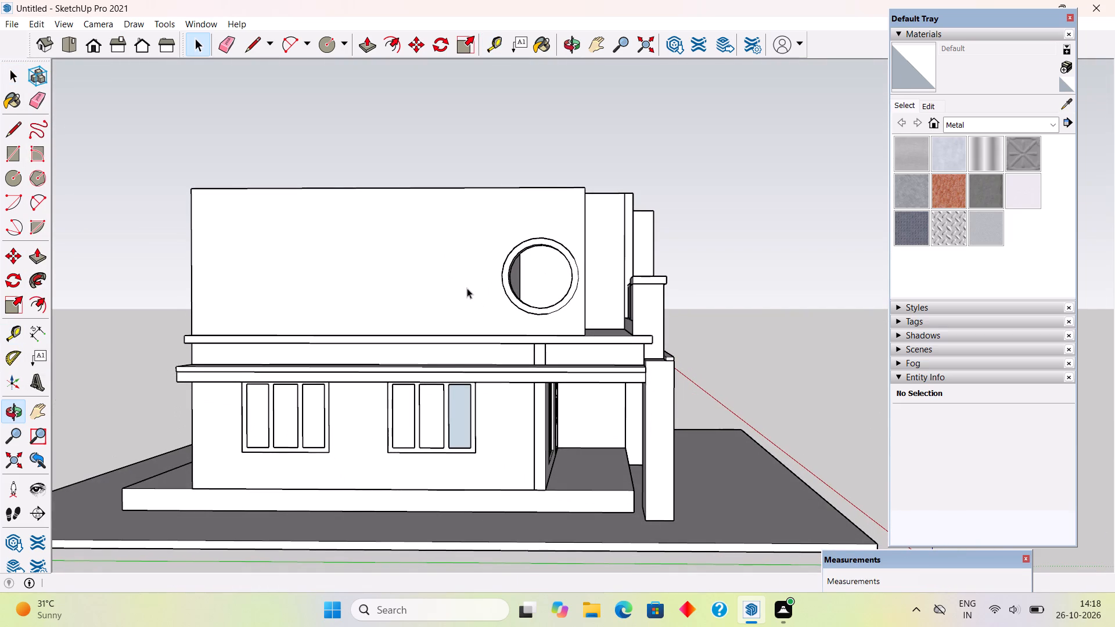
middle_click_drag(473, 294, 573, 296)
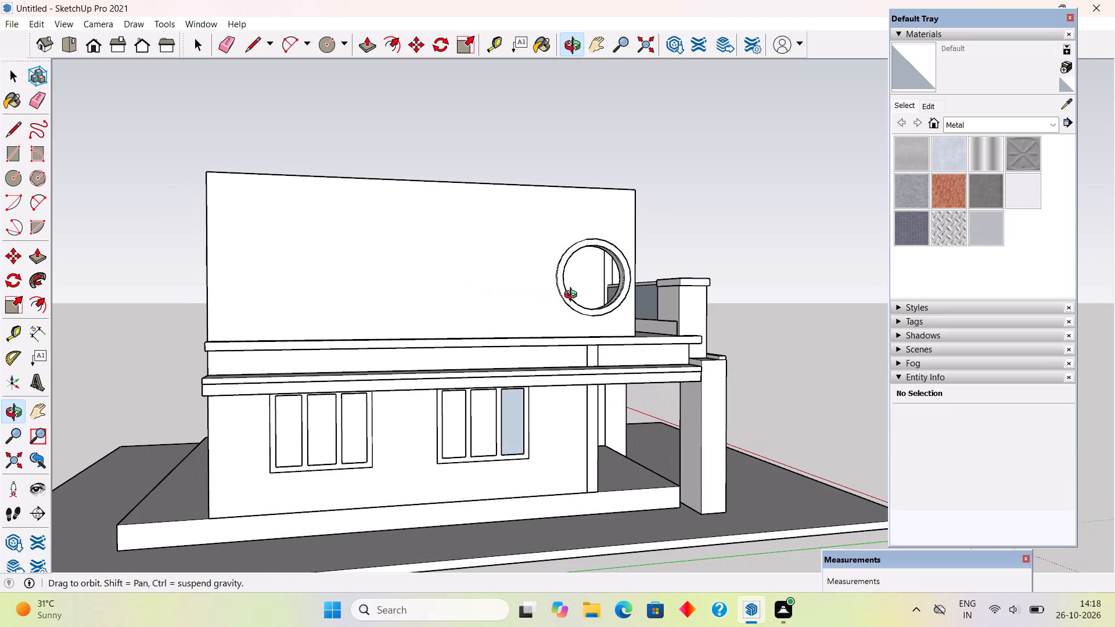
middle_click_drag(573, 296, 229, 289)
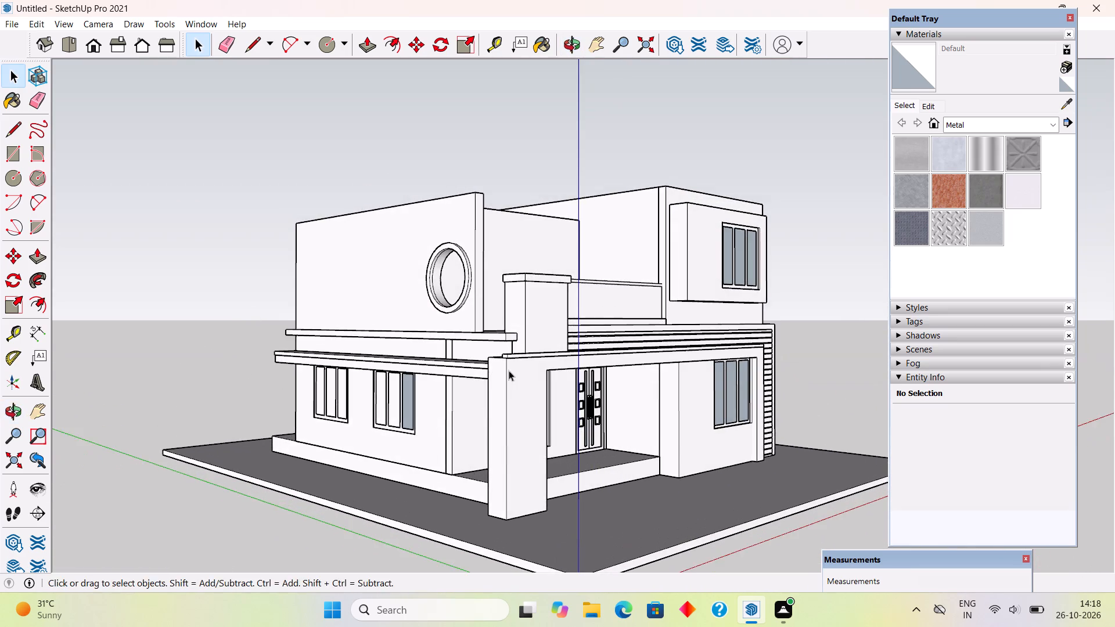
middle_click_drag(492, 367, 372, 379)
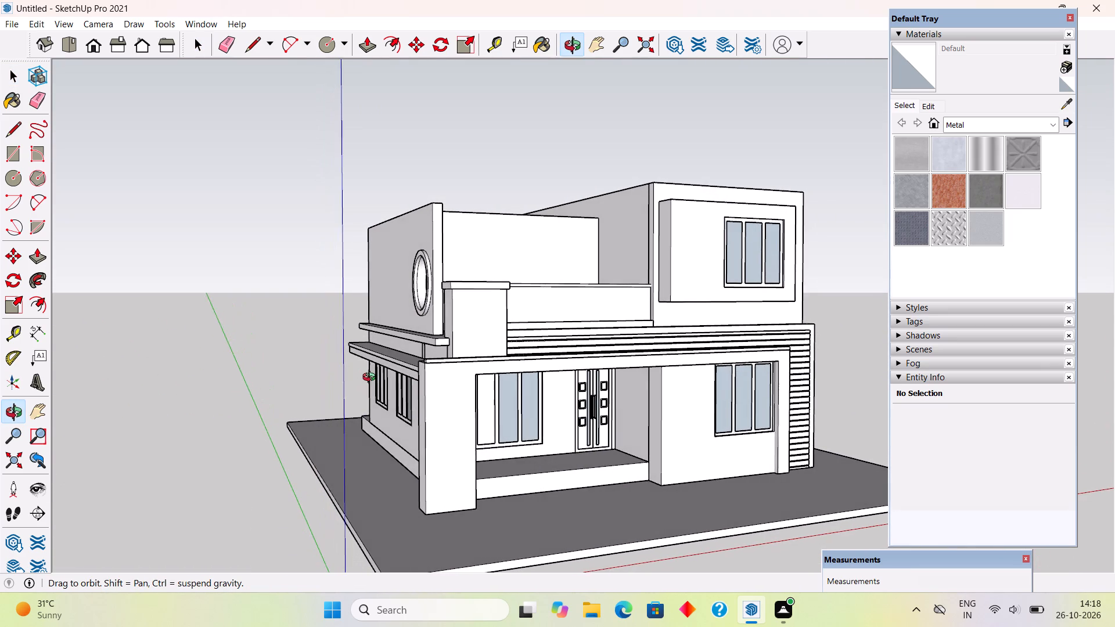
middle_click_drag(372, 379, 376, 380)
middle_click_drag(402, 384, 584, 392)
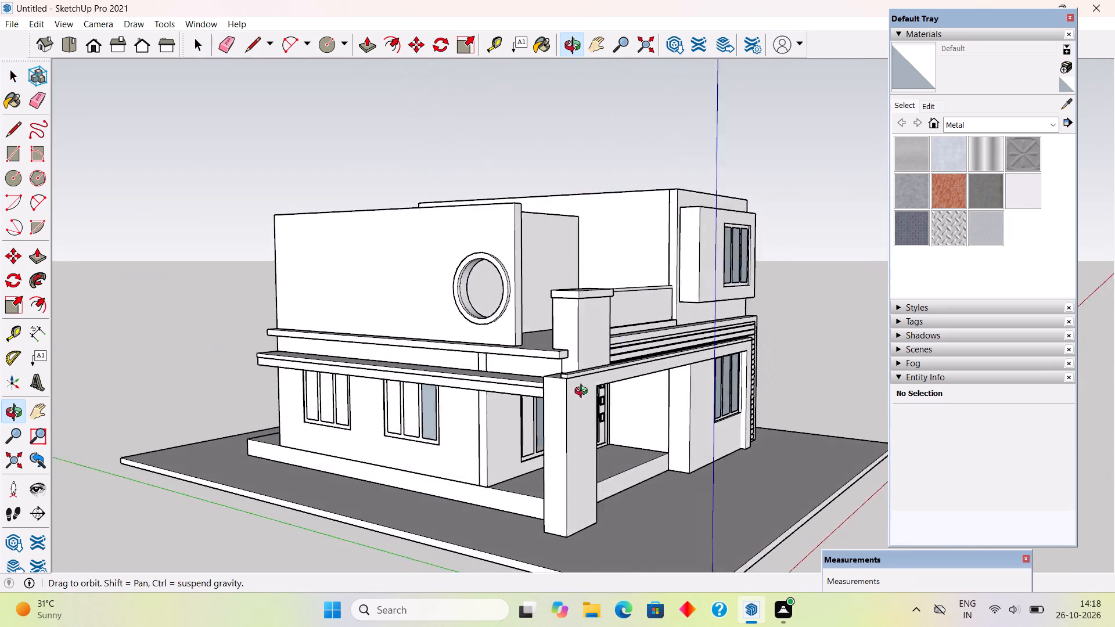
middle_click_drag(584, 392, 919, 444)
Shorten the upper wall with the round opening by pushing its rear end face in 2', and close the group.
left_click(415, 374)
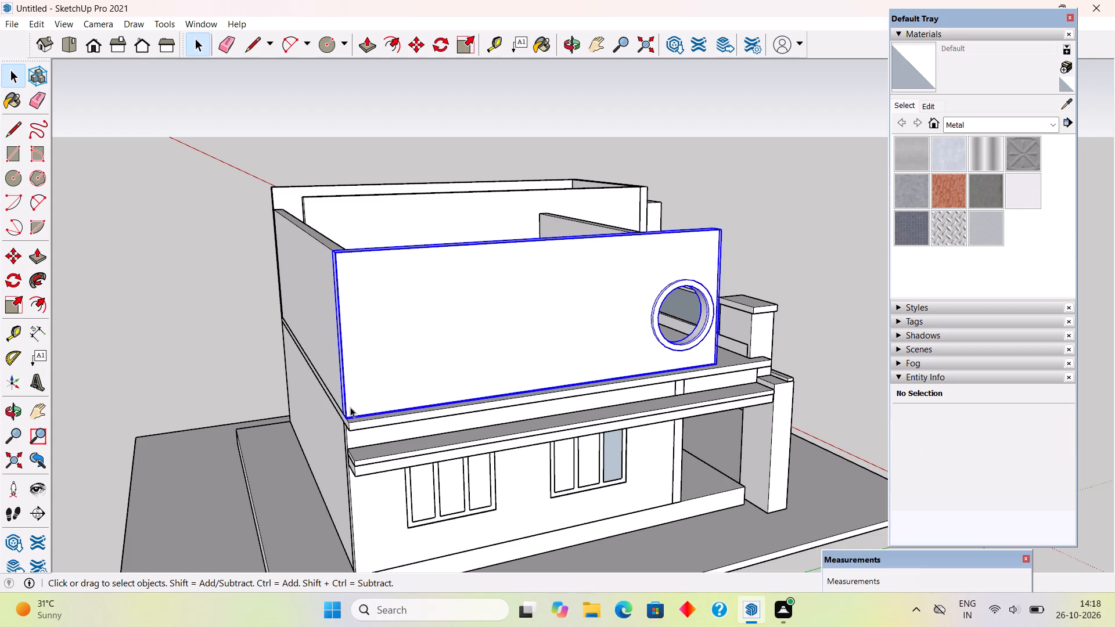
scroll(347, 409, "up", 6)
middle_click_drag(401, 406, 546, 413)
middle_click_drag(545, 415, 530, 416)
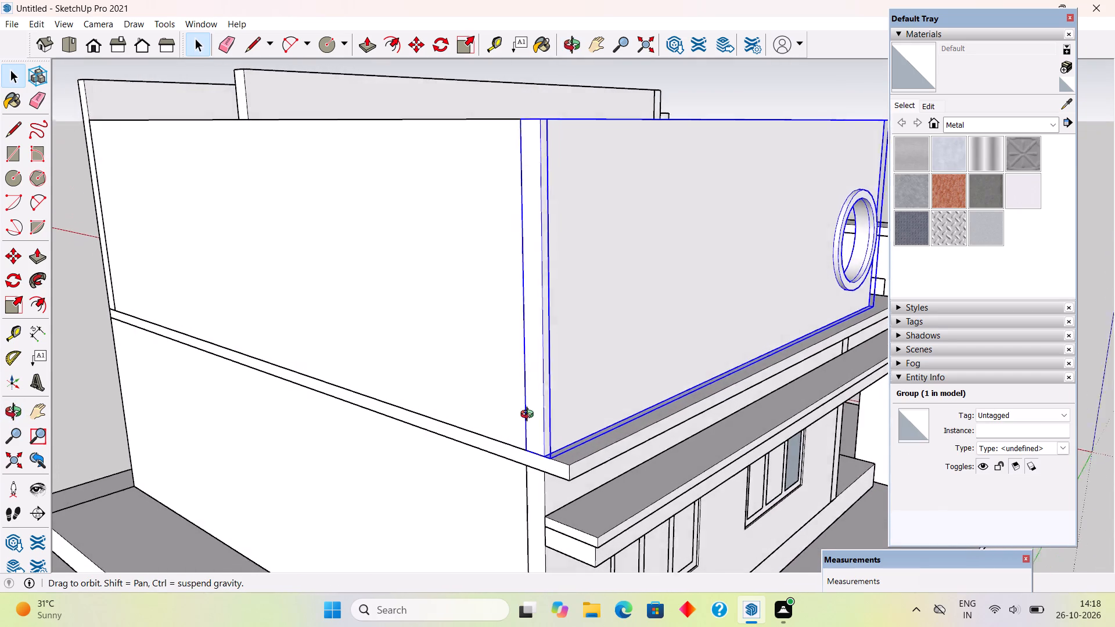
middle_click_drag(530, 416, 506, 405)
scroll(506, 405, "down", 3)
middle_click_drag(513, 403, 537, 452)
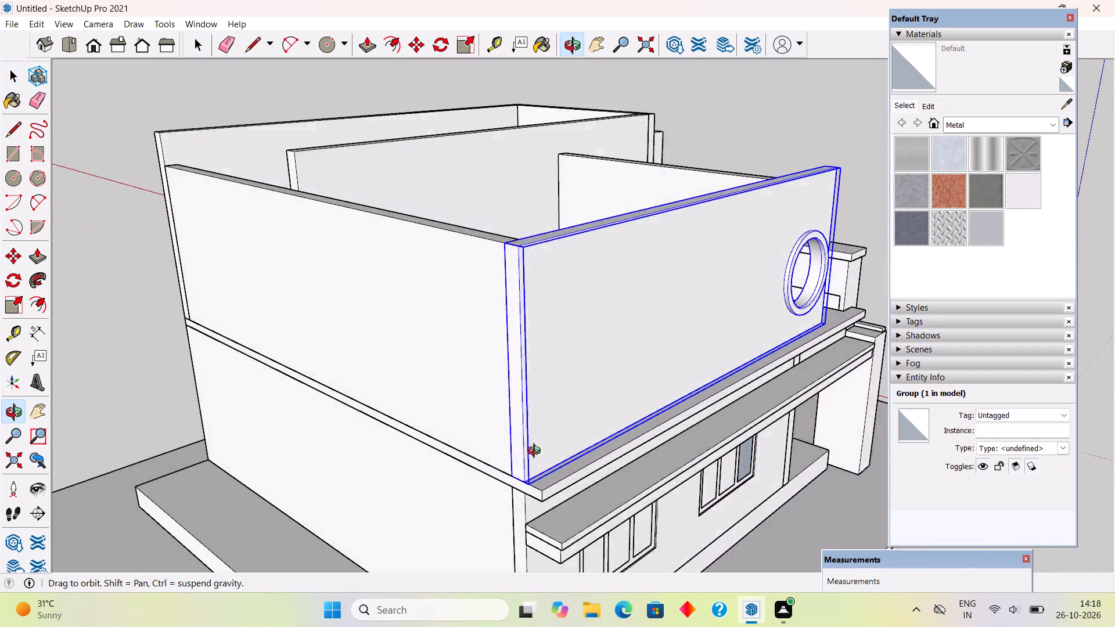
middle_click_drag(537, 452, 605, 477)
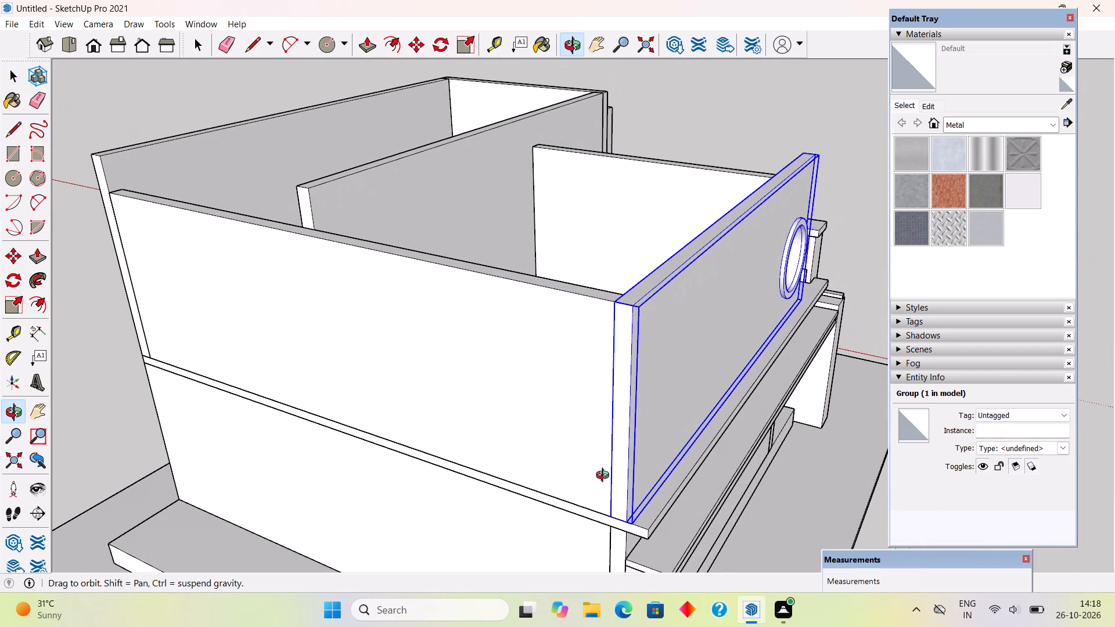
middle_click_drag(605, 477, 606, 477)
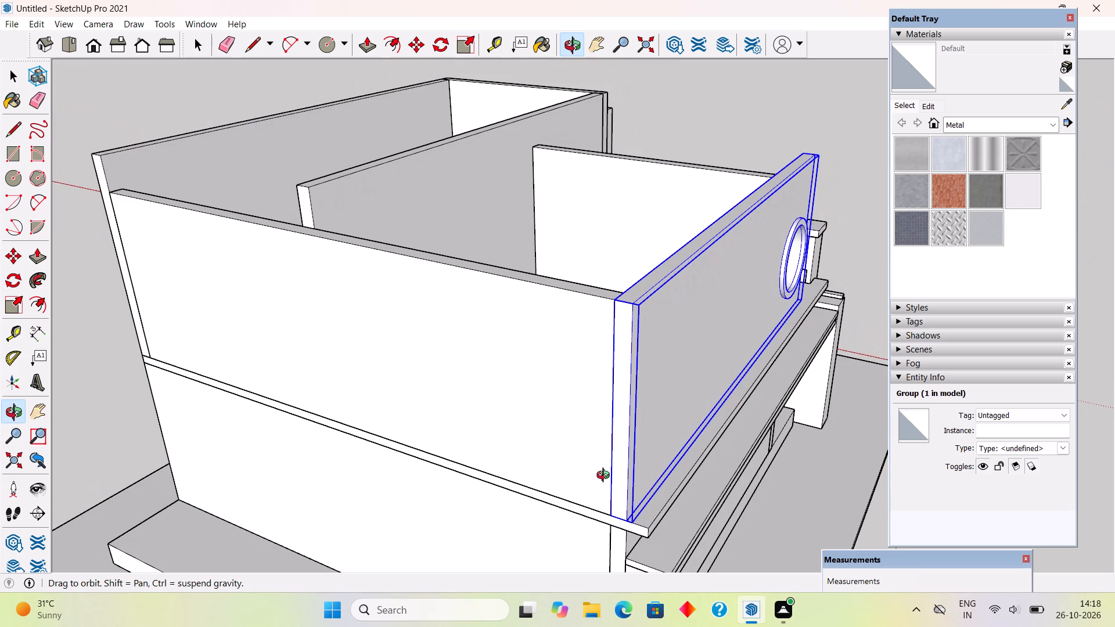
middle_click_drag(606, 477, 630, 482)
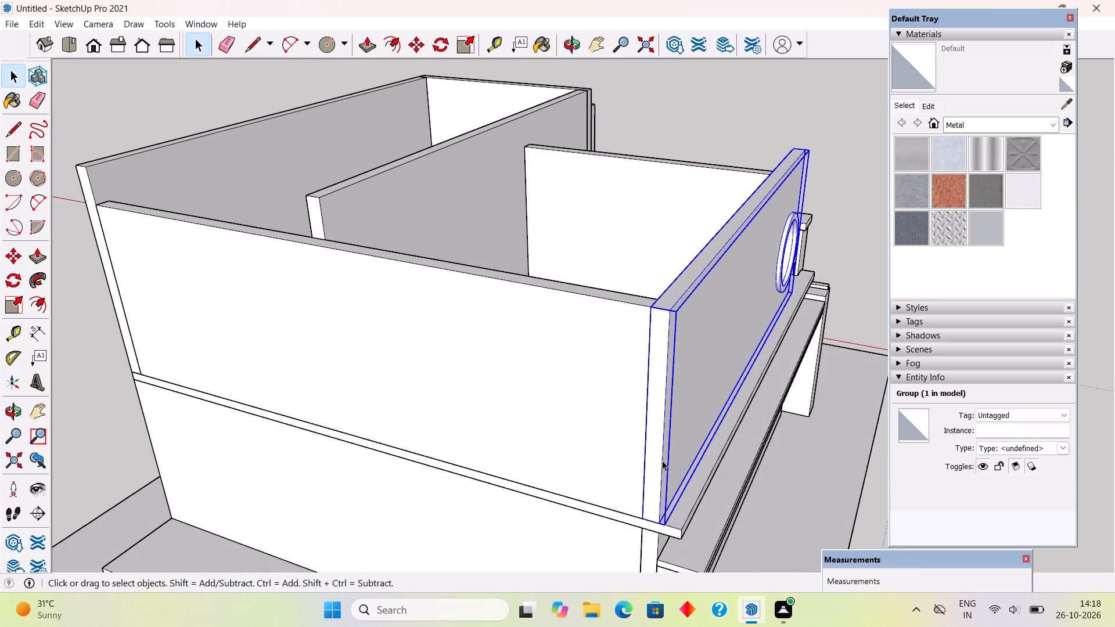
triple_click(662, 460)
key("p")
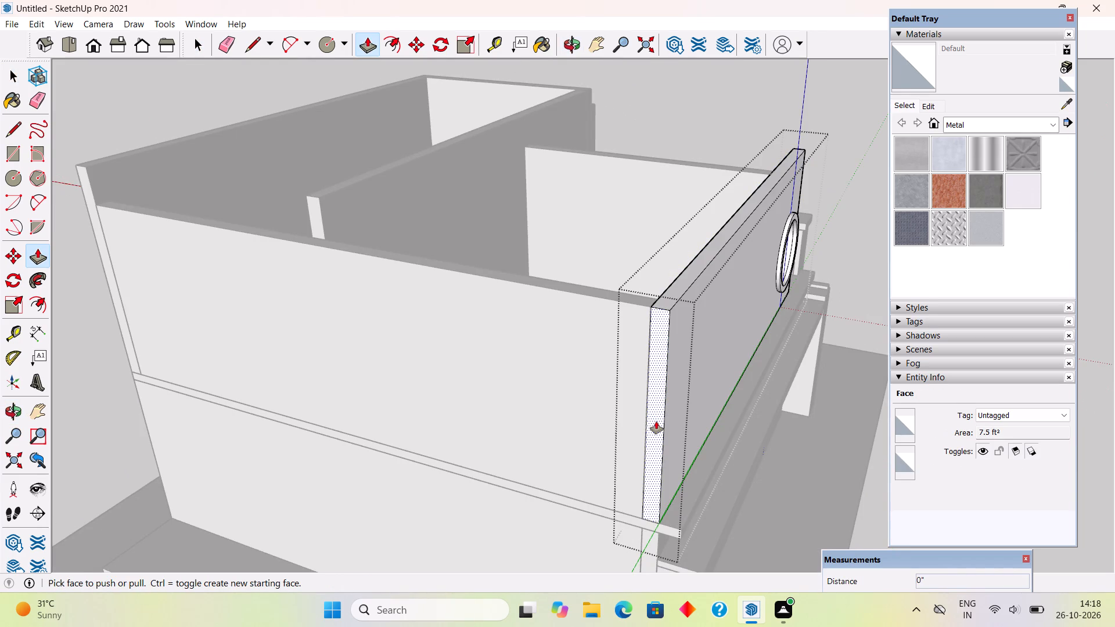
left_click(656, 421)
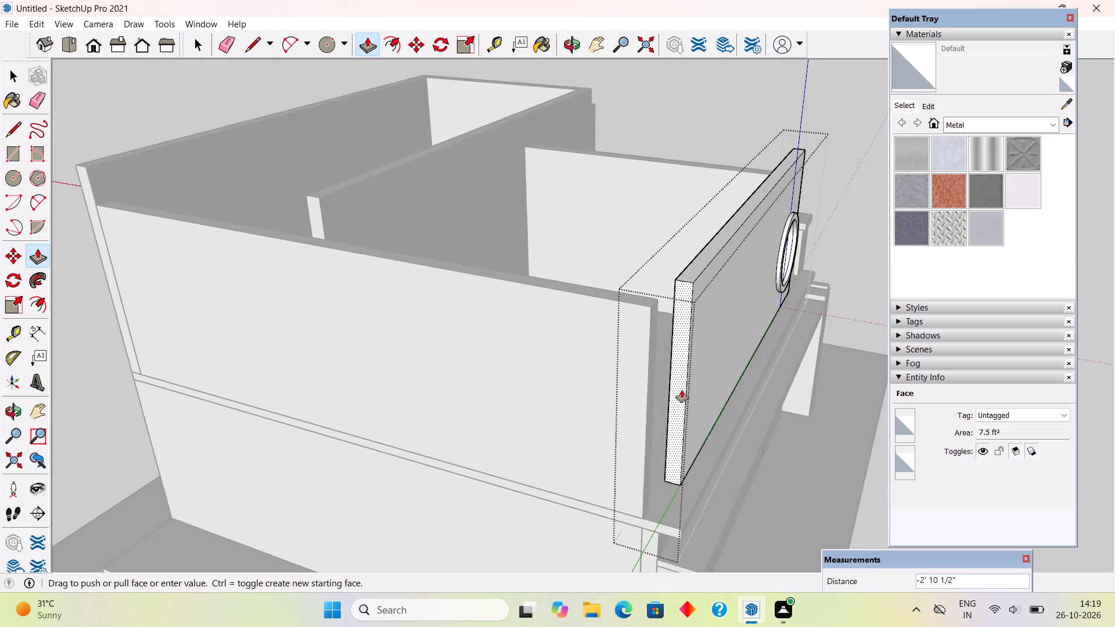
type("2'")
key("Return")
key("space")
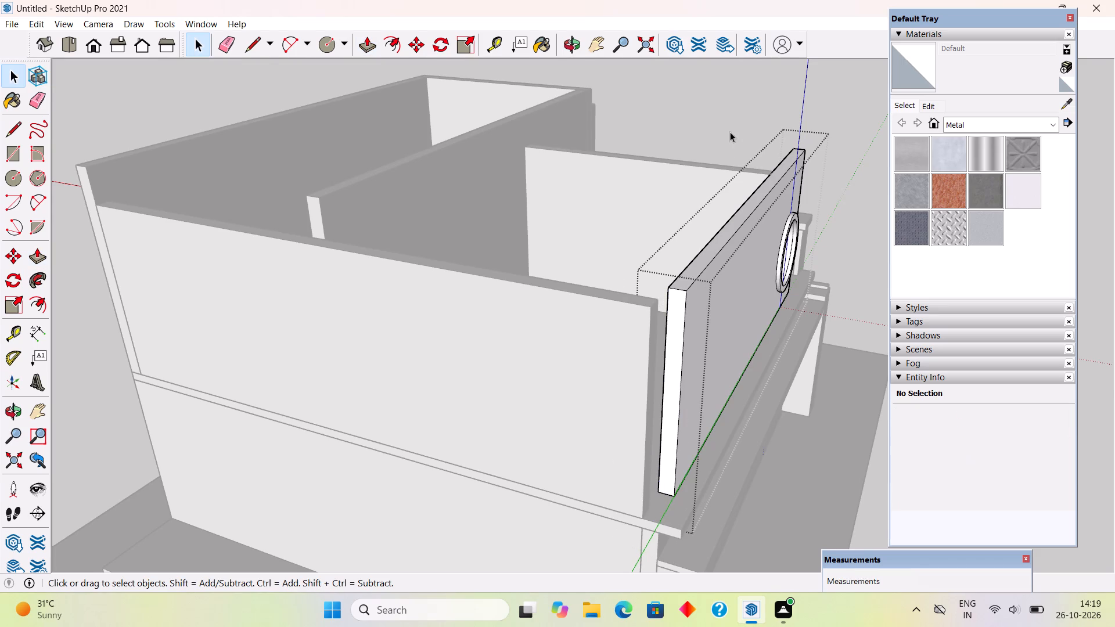
left_click(729, 129)
Move the shortened round-opening wall back 2' so its rear bottom corner meets the rear wall's corner.
middle_click_drag(743, 367, 592, 272)
left_click(439, 328)
middle_click_drag(357, 361, 424, 460)
scroll(496, 501, "up", 9)
key("m")
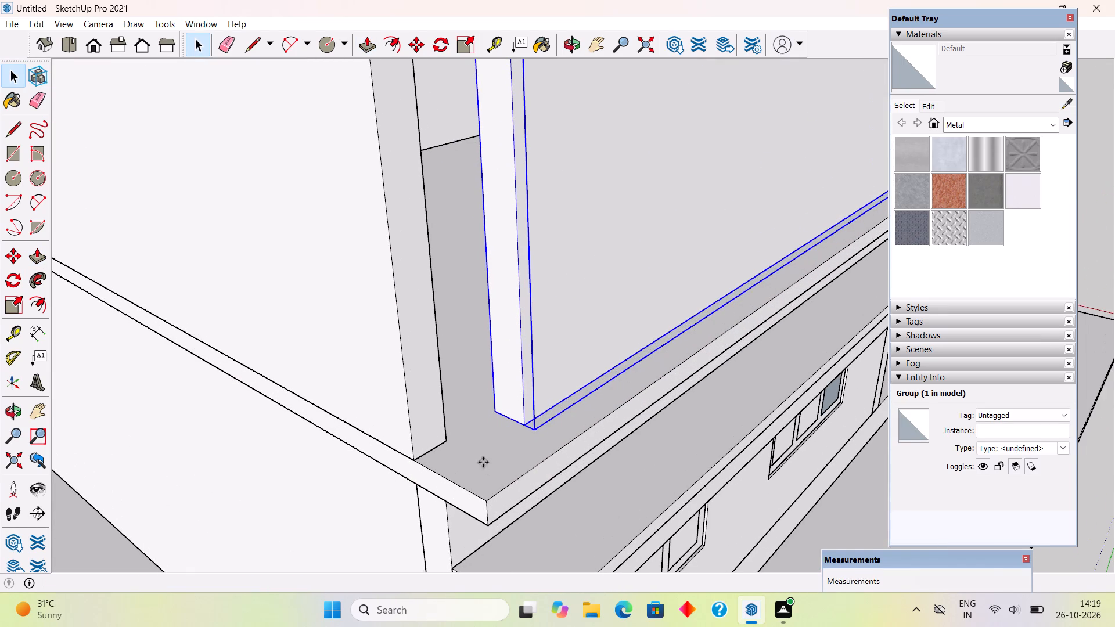
left_click(495, 411)
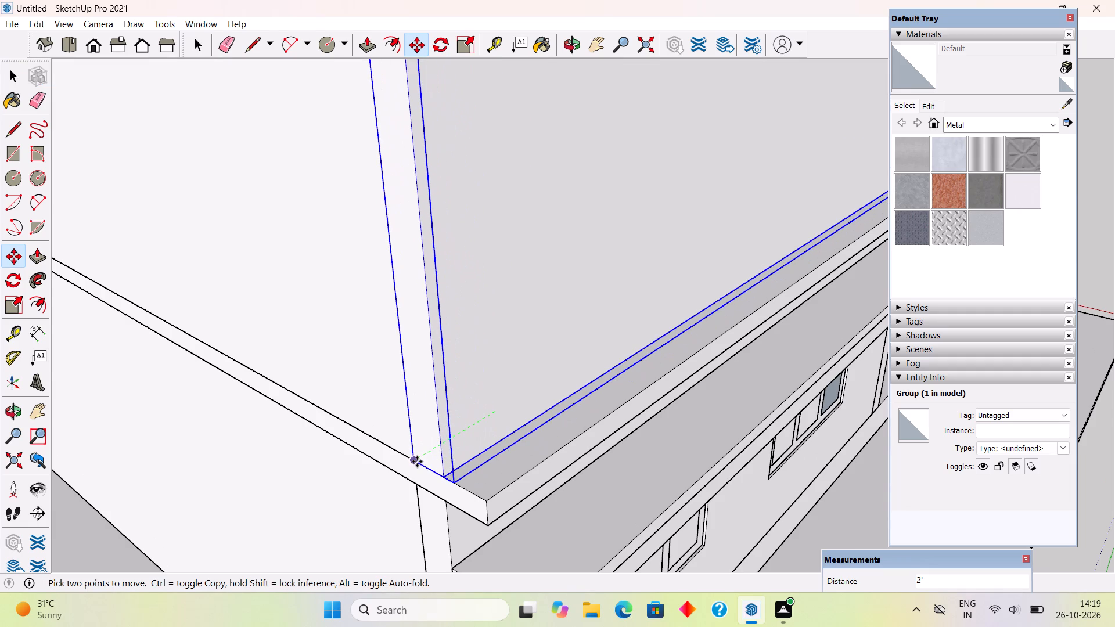
left_click(417, 462)
key("space")
scroll(416, 462, "down", 14)
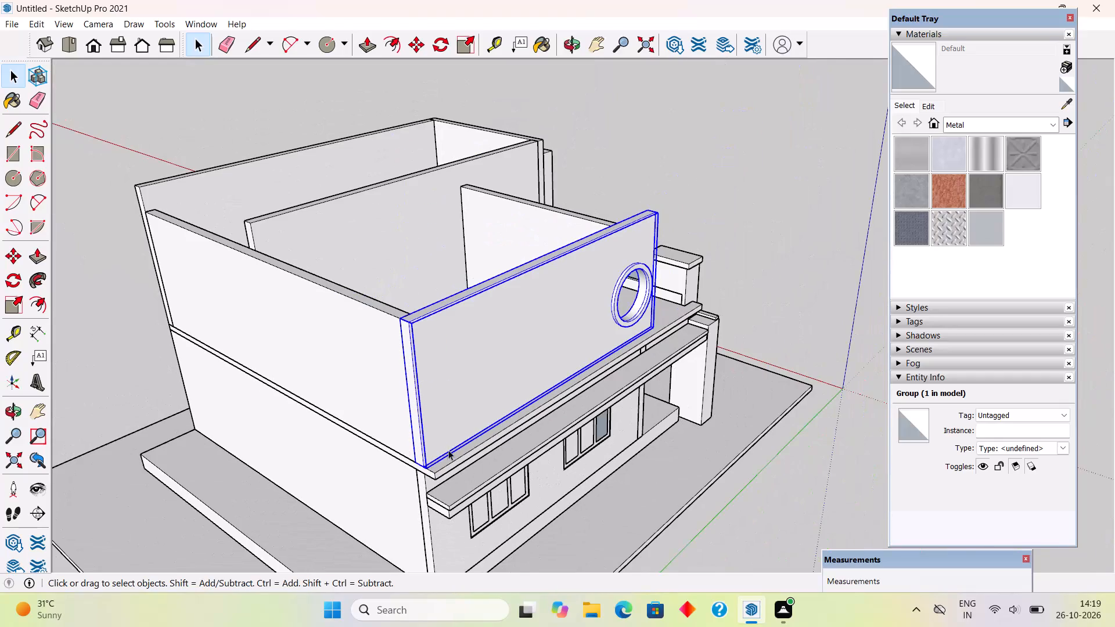
left_click(709, 197)
Move the upper cross wall behind the front terrace back by 2' towards the rear of the house.
middle_click_drag(593, 244, 215, 245)
scroll(516, 273, "up", 4)
middle_click_drag(508, 294, 388, 389)
scroll(479, 317, "up", 3)
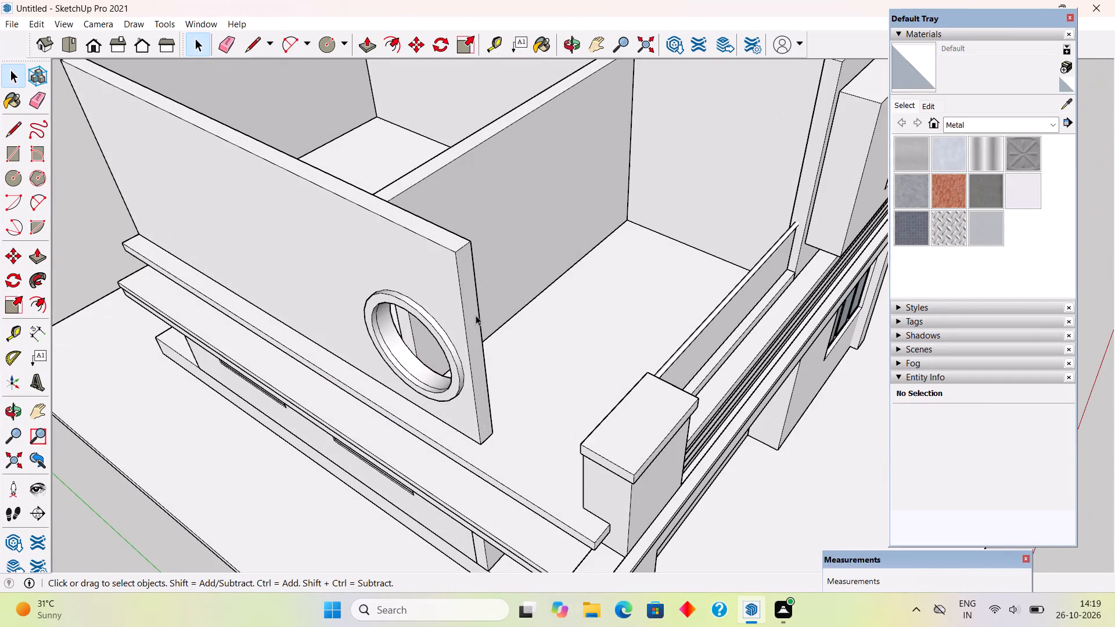
left_click(551, 271)
scroll(629, 232, "up", 4)
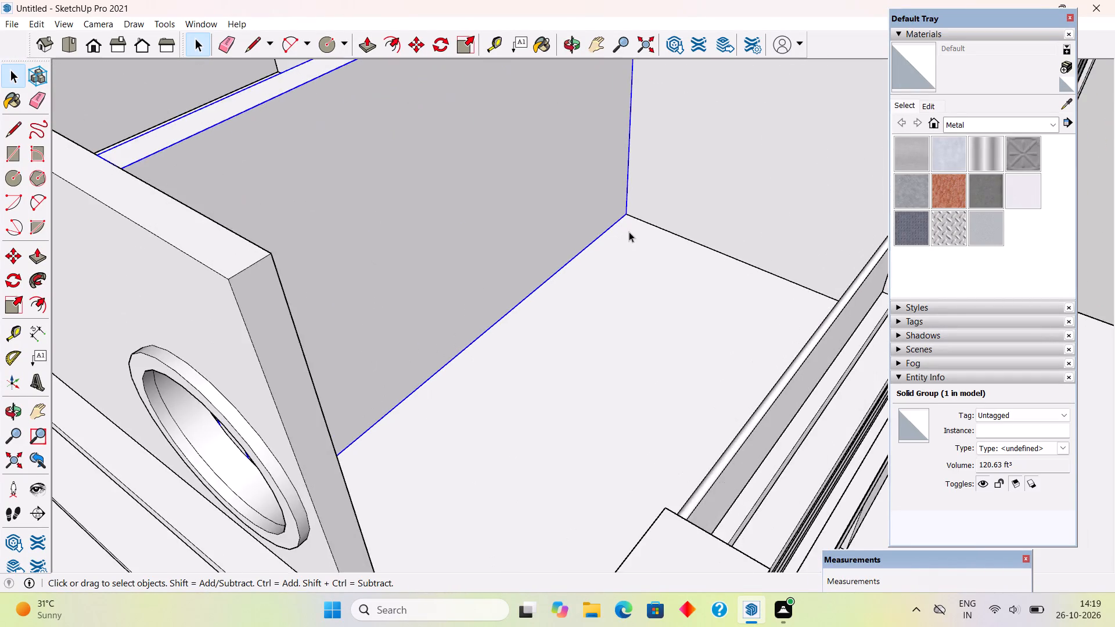
scroll(629, 232, "down", 2)
middle_click_drag(630, 232, 675, 188)
scroll(675, 188, "down", 1)
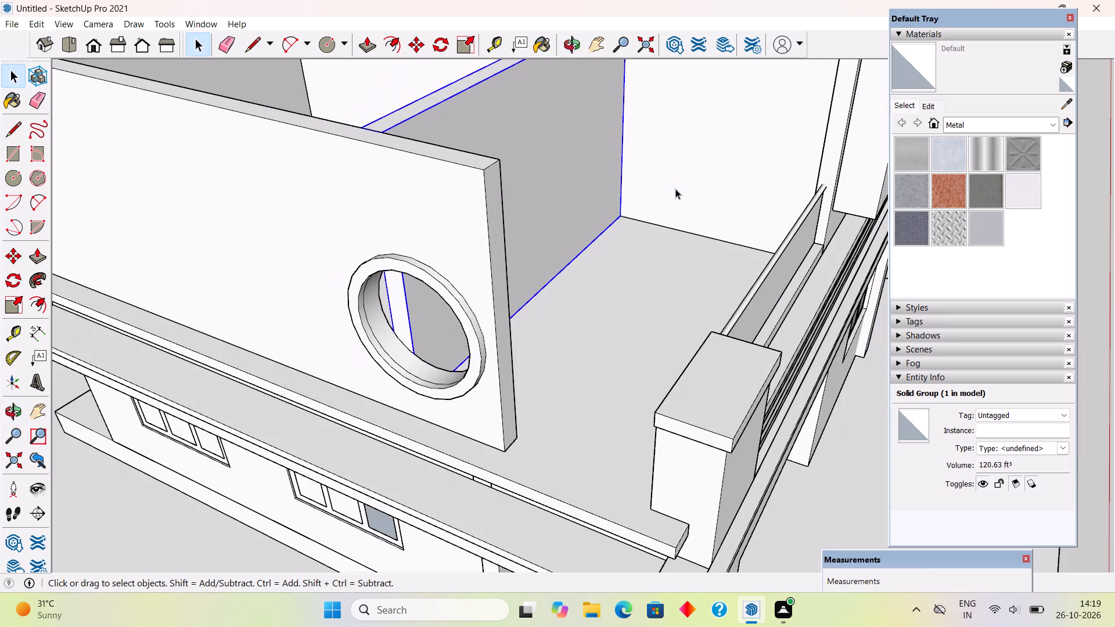
middle_click_drag(683, 206, 694, 170)
scroll(592, 225, "up", 2)
middle_click_drag(610, 235, 650, 222)
key("m")
left_click(617, 221)
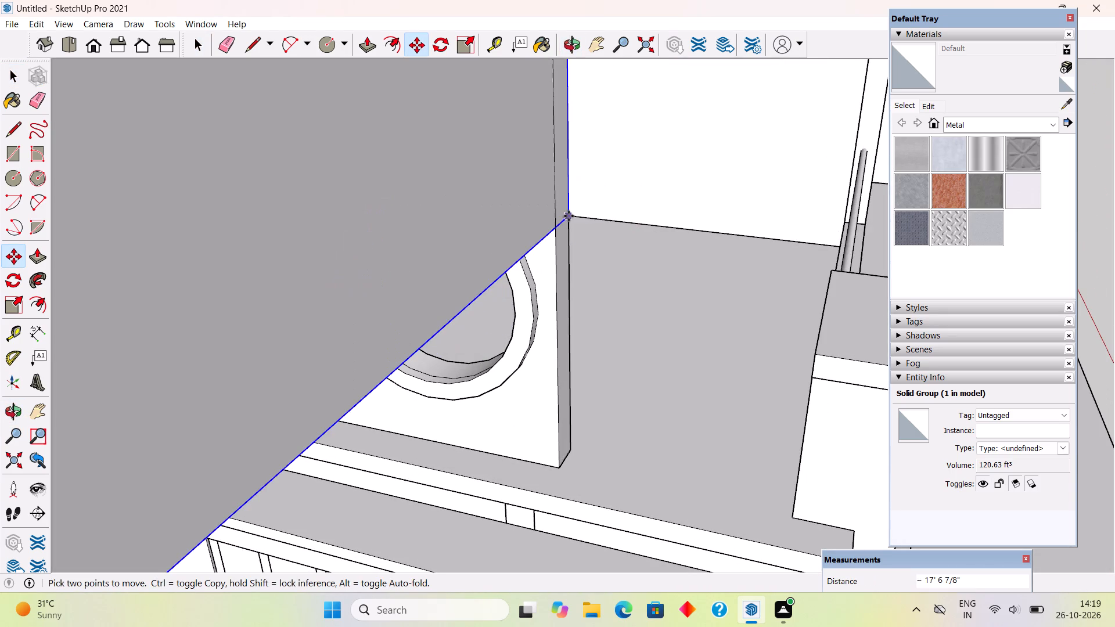
scroll(584, 214, "up", 3)
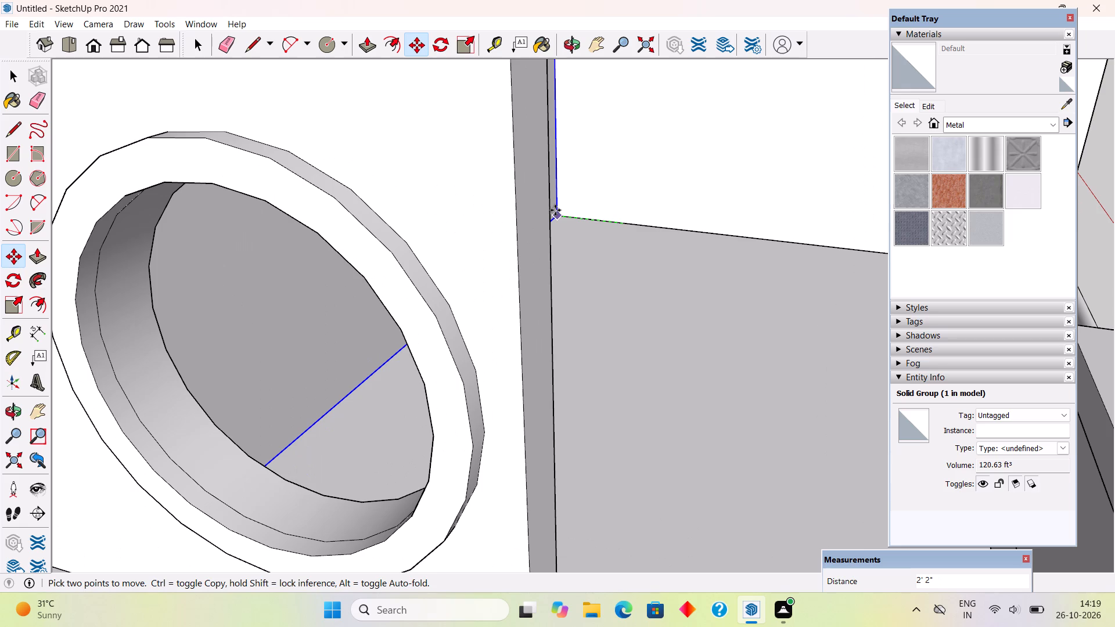
type("2'")
key("Return")
key("space")
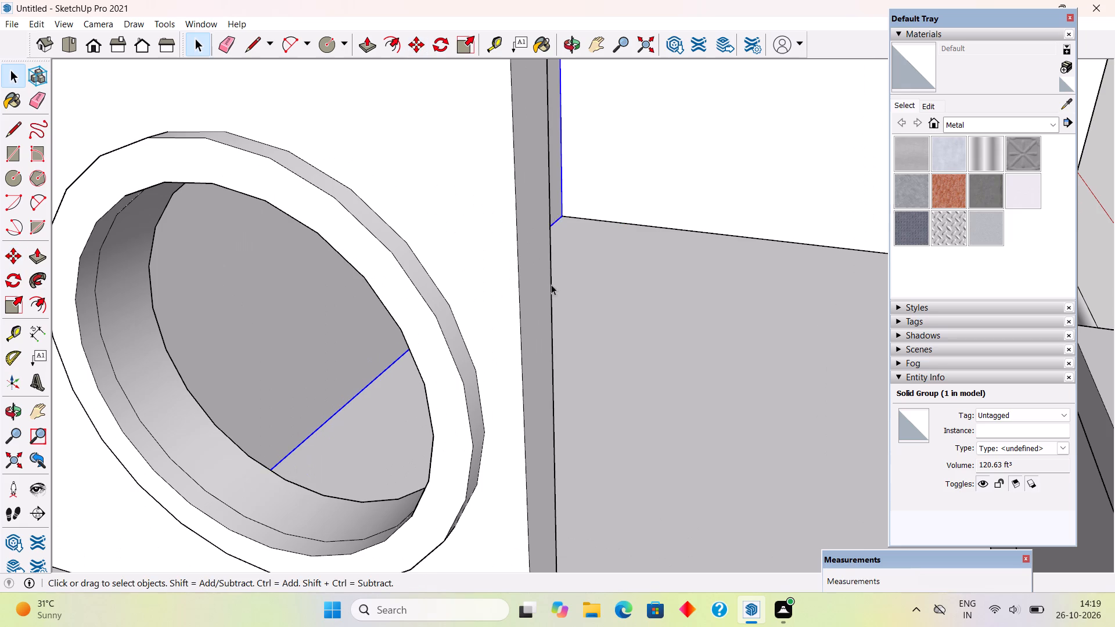
scroll(555, 265, "down", 10)
middle_click_drag(457, 376, 548, 354)
scroll(548, 354, "down", 6)
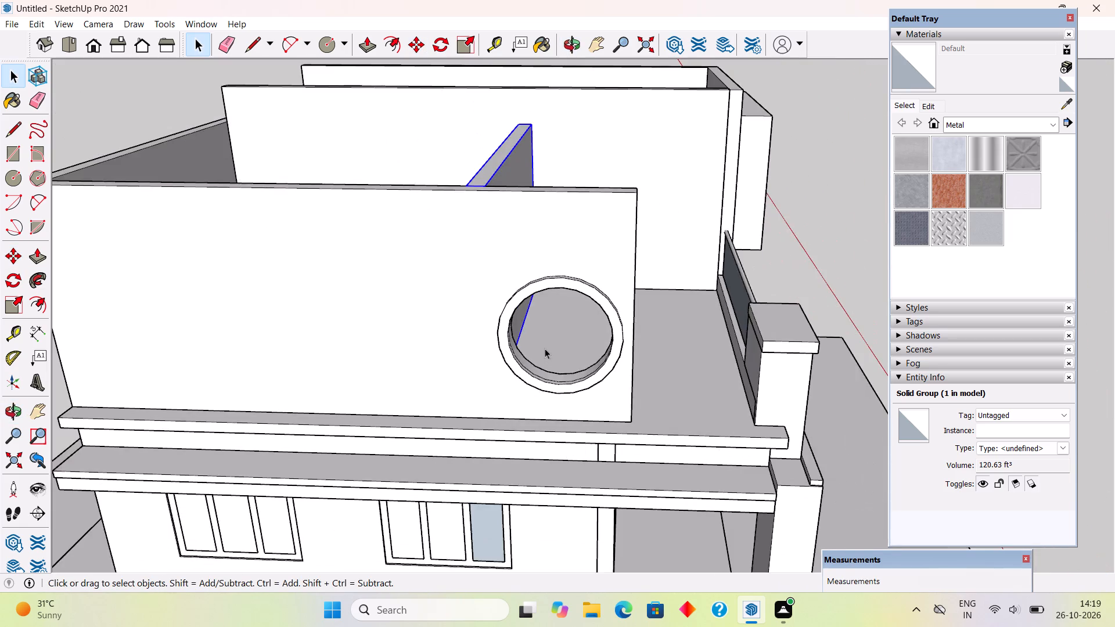
scroll(545, 348, "down", 3)
left_click(742, 279)
middle_click_drag(618, 331, 681, 329)
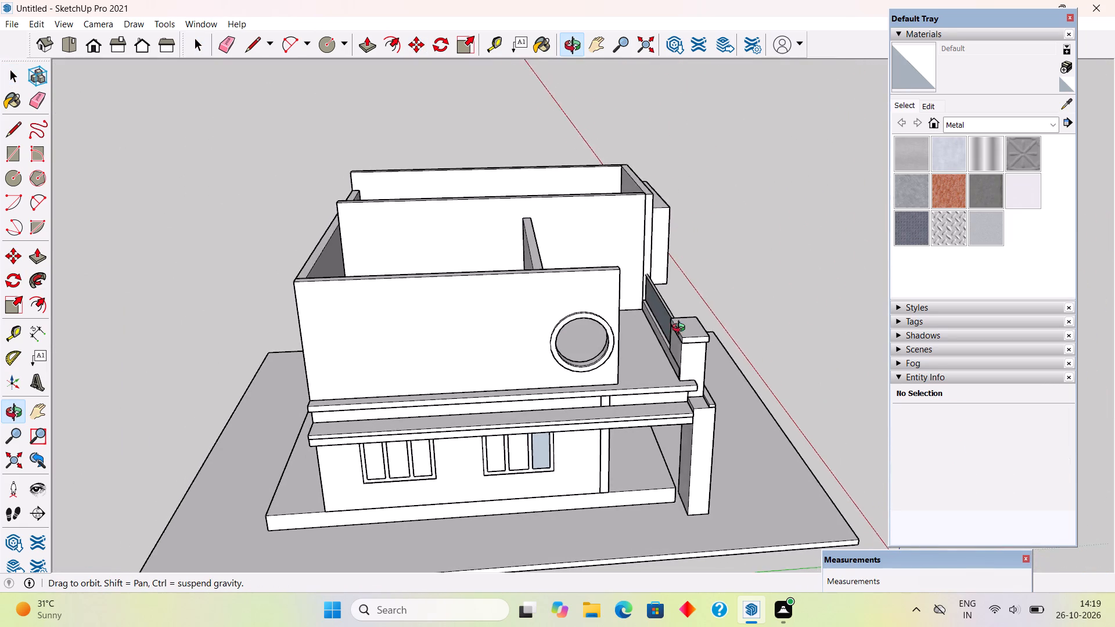
Place vertical guides along both side edges of the ground-floor window farther from the pillar, extending up across the round-opening wall.
middle_click_drag(681, 329, 687, 327)
middle_click_drag(437, 433, 458, 380)
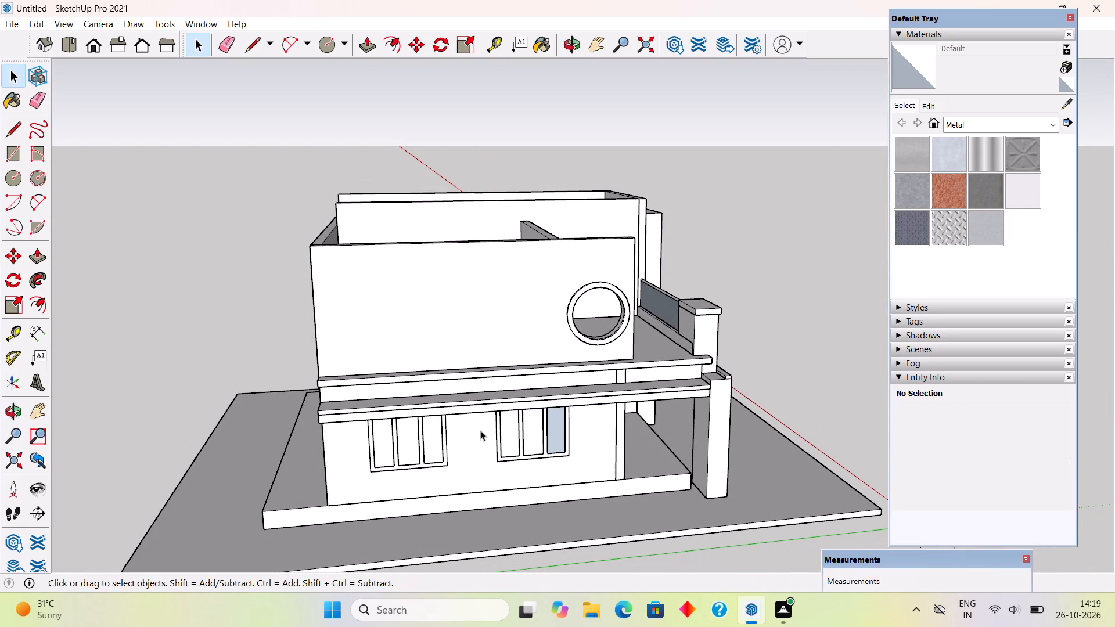
key("t")
double_click(448, 438)
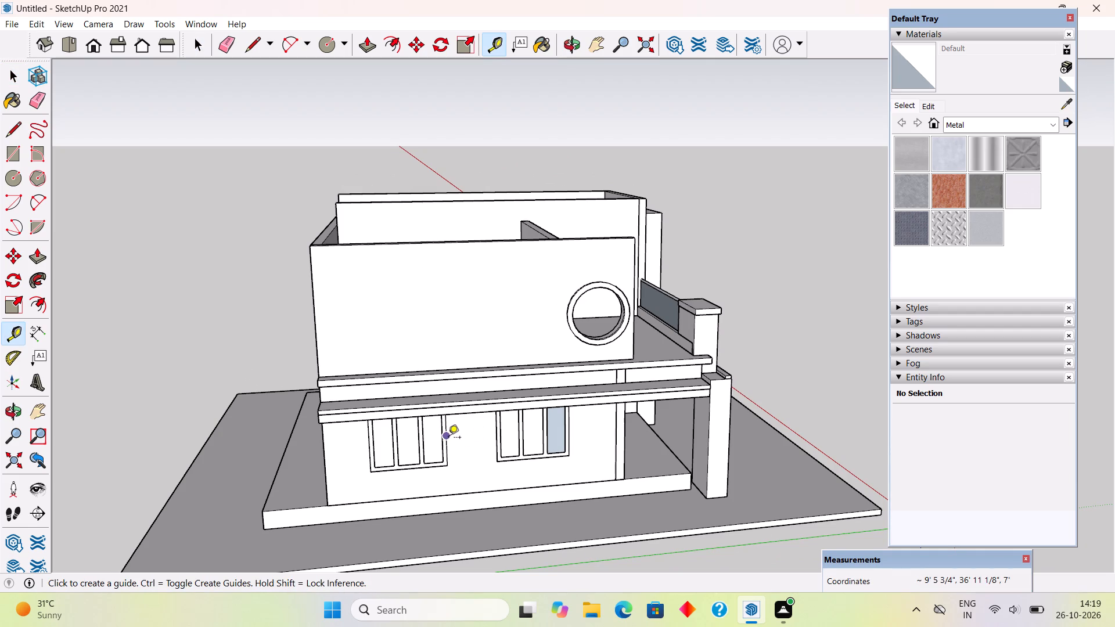
double_click(366, 440)
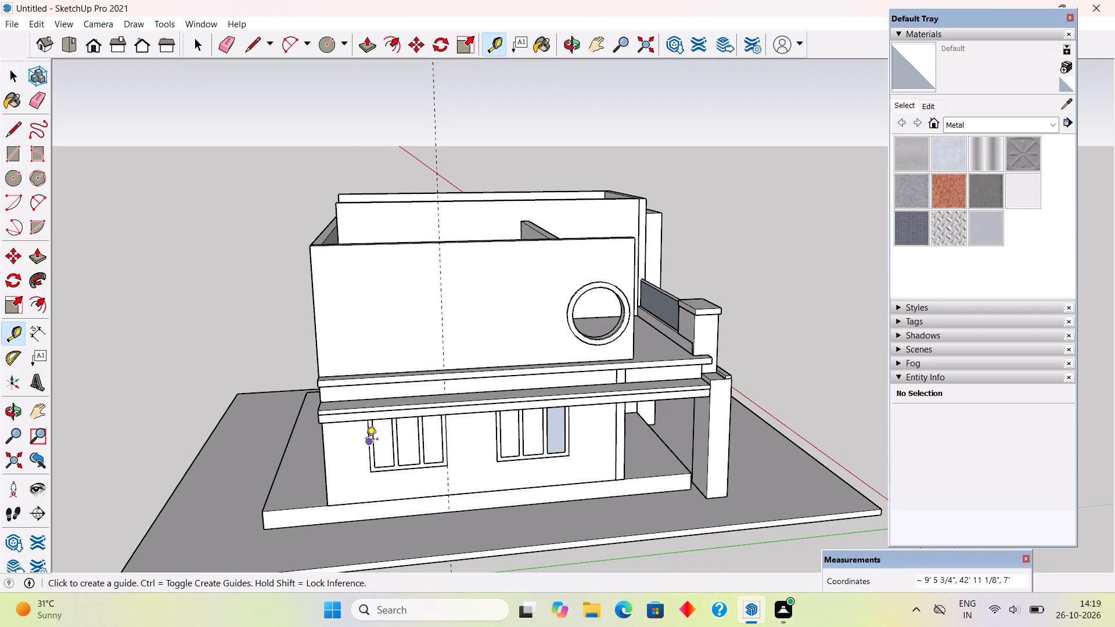
Add horizontal guides on the round-opening wall, one 2.5' above its bottom edge and another 5' above that guide.
middle_click_drag(395, 366, 400, 379)
scroll(402, 379, "up", 4)
left_click(403, 379)
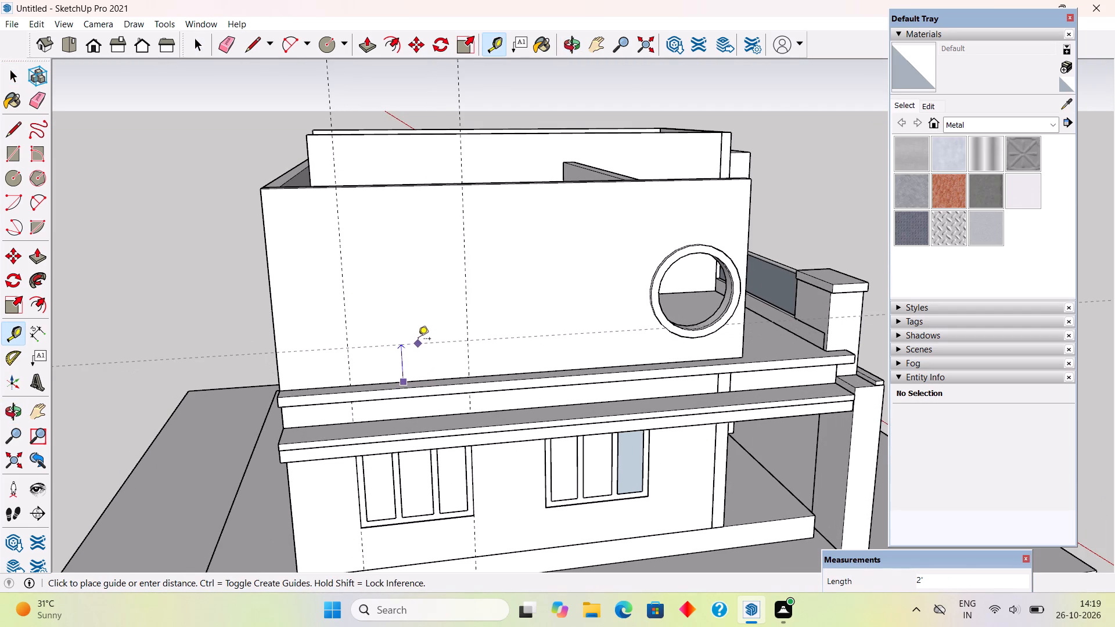
type("2.5'")
key("Return")
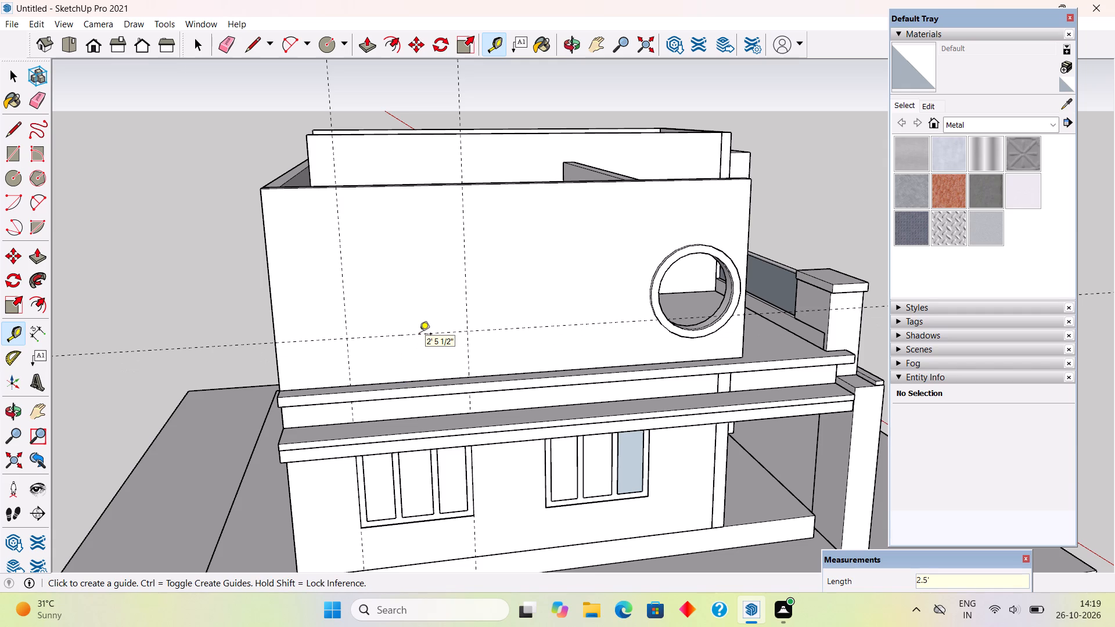
left_click(427, 337)
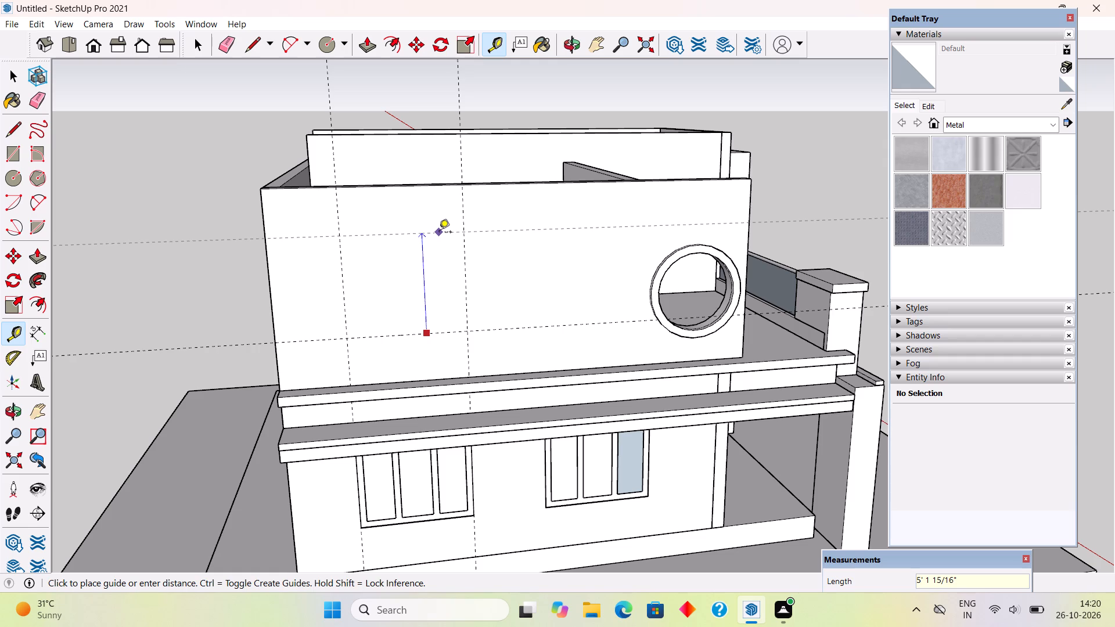
type("5'")
key("Return")
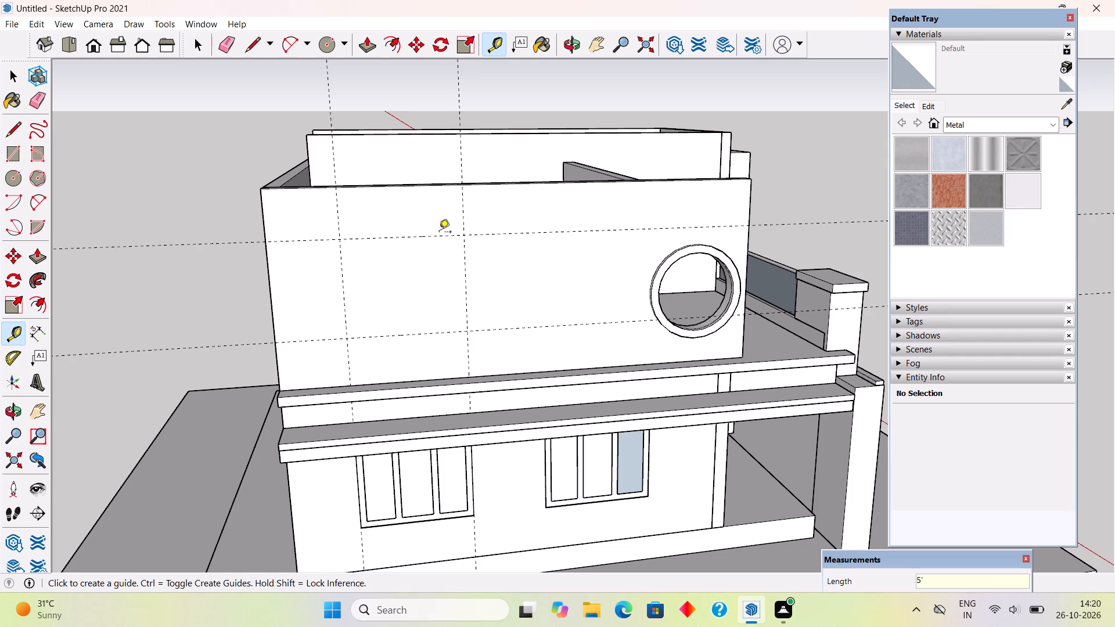
Inside the round-opening wall's group, draw a rectangle between the four guides and push it through to cut a window opening.
middle_click_drag(439, 239, 414, 253)
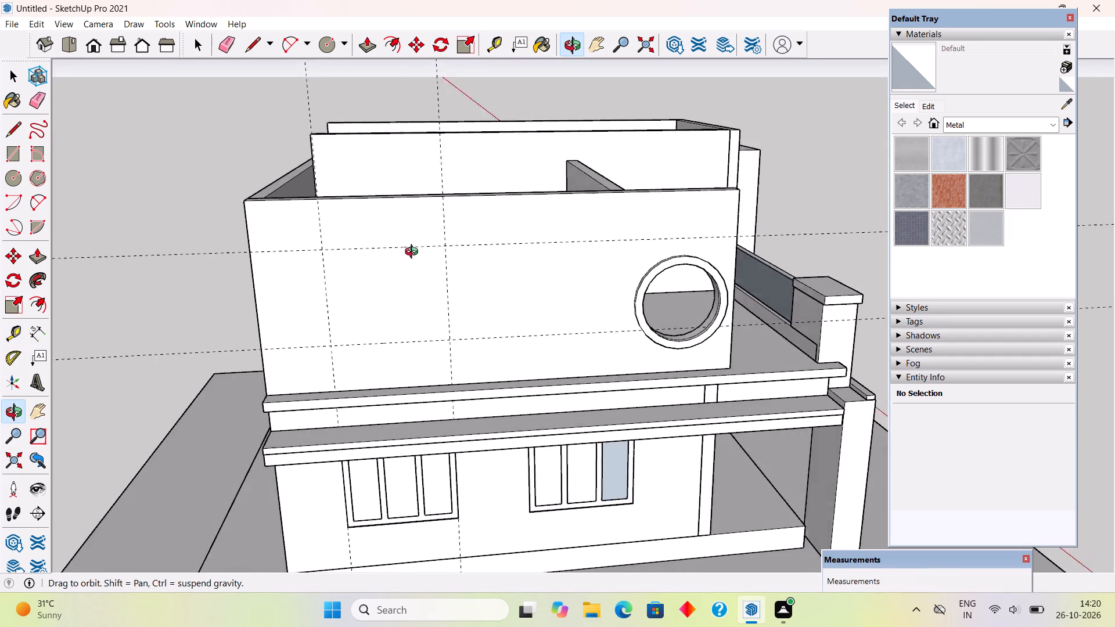
middle_click_drag(414, 253, 490, 231)
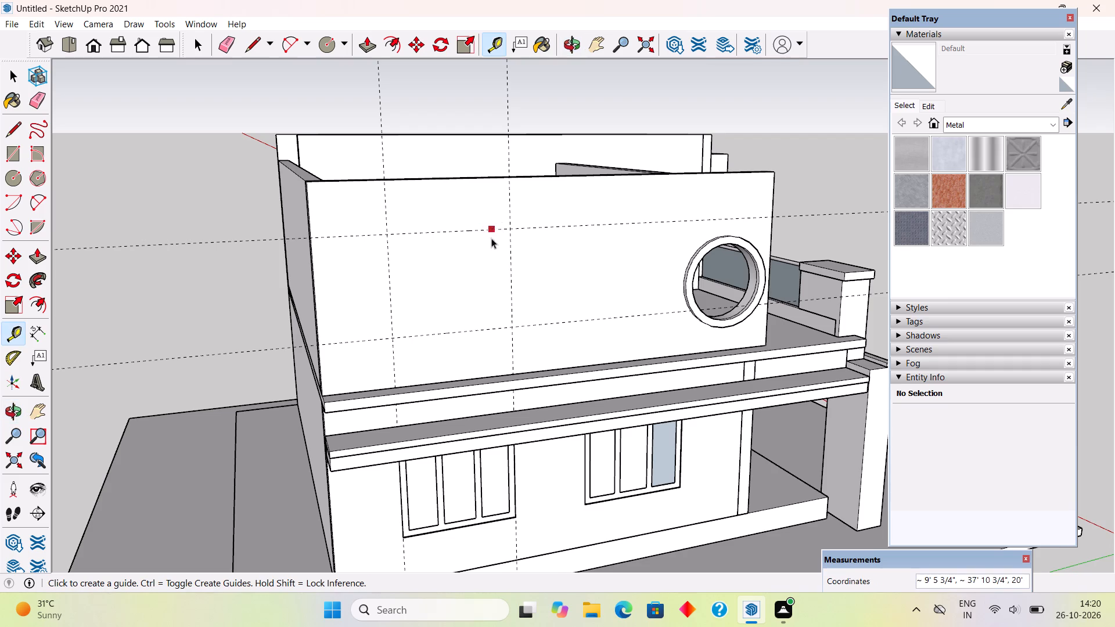
key("space")
triple_click(462, 288)
scroll(462, 288, "up", 3)
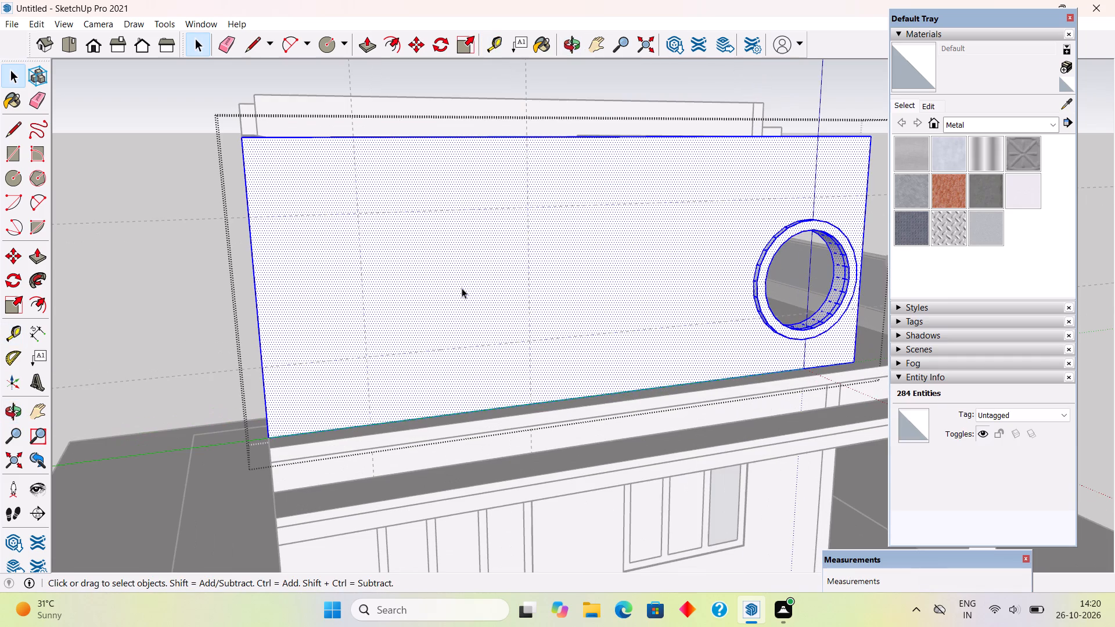
key("r")
left_click(357, 215)
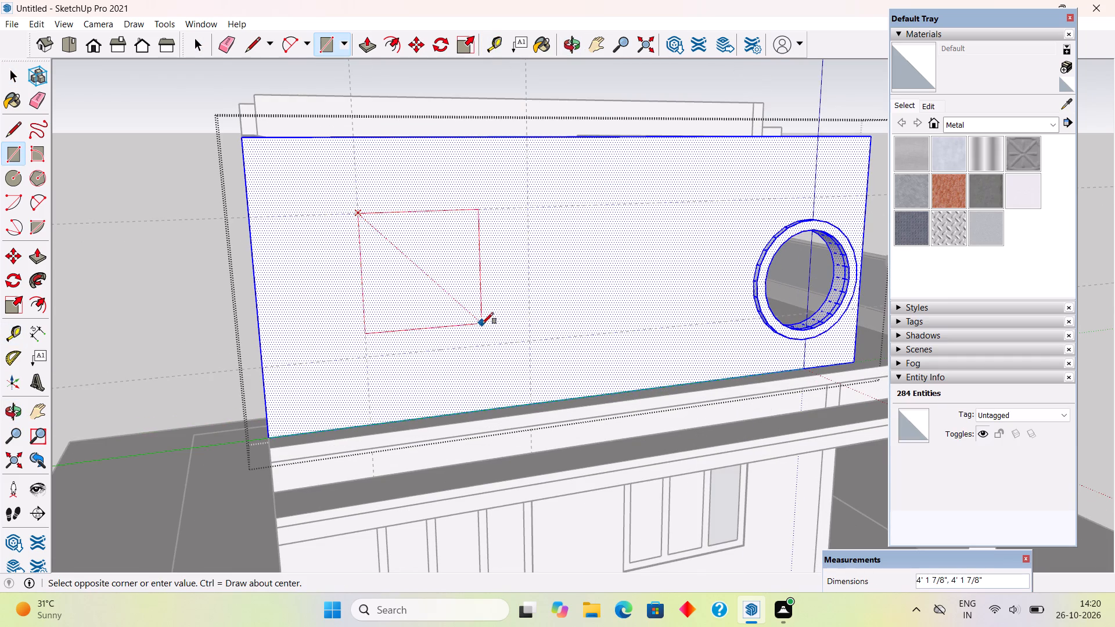
left_click(528, 344)
key("p")
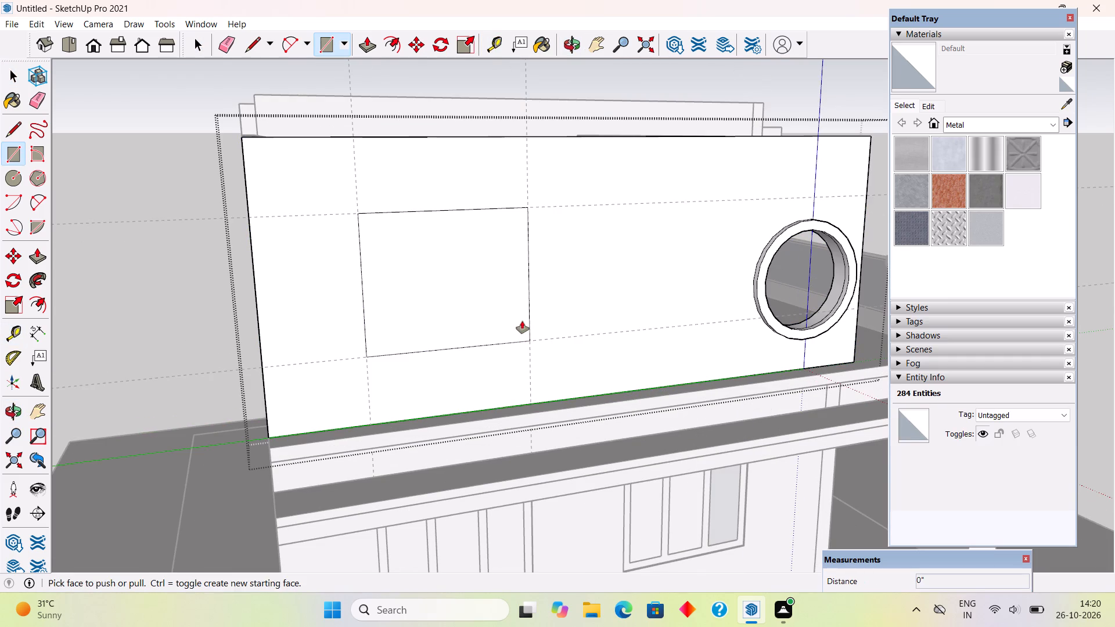
left_click_drag(521, 321, 470, 265)
key("space")
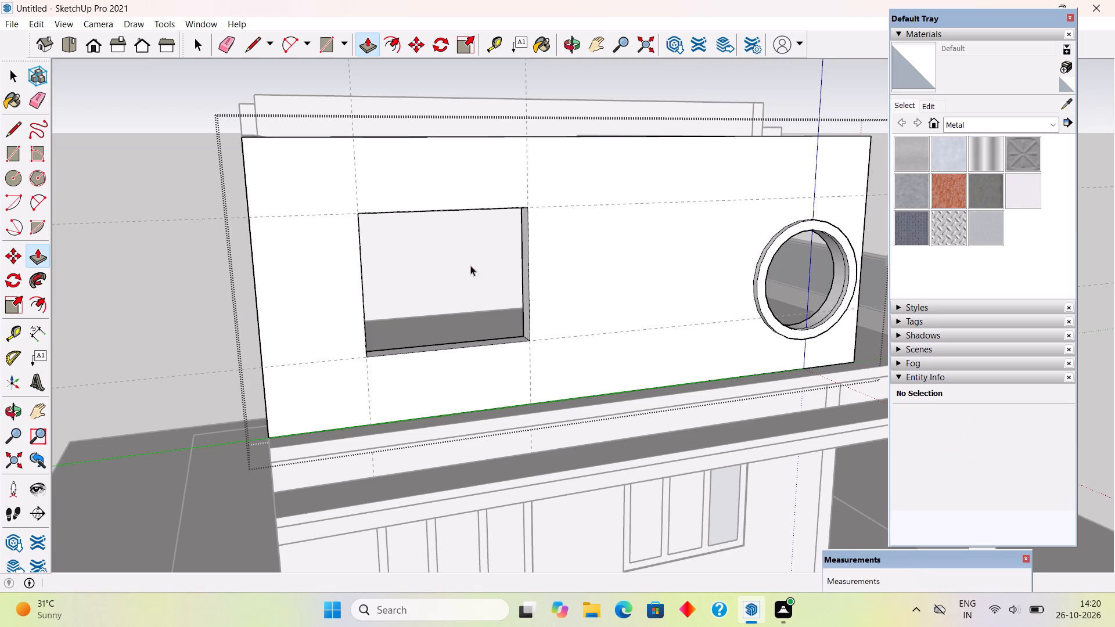
left_click(169, 163)
Outside the wall group, draw a 5' by 6' rectangle filling the new window opening from corner to corner.
scroll(632, 316, "up", 2)
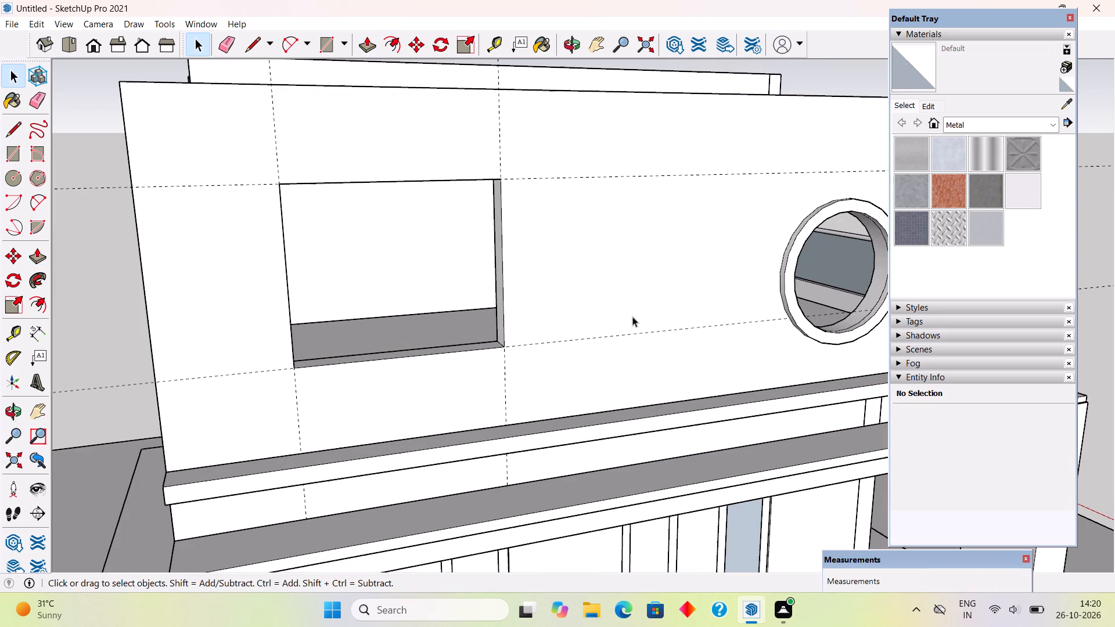
key("r")
left_click(280, 185)
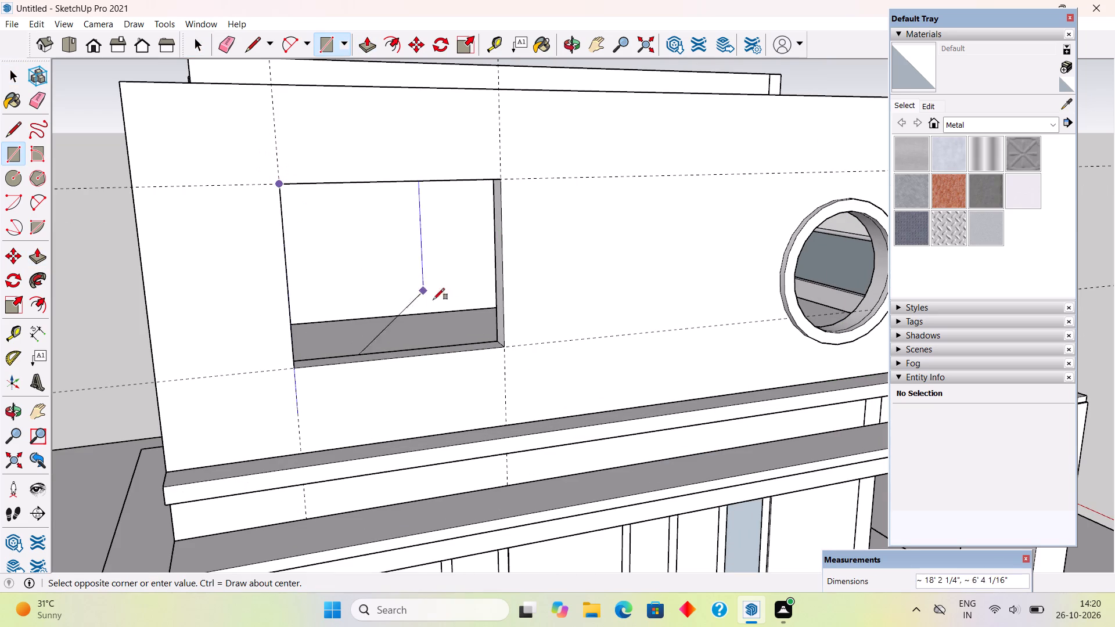
left_click(508, 345)
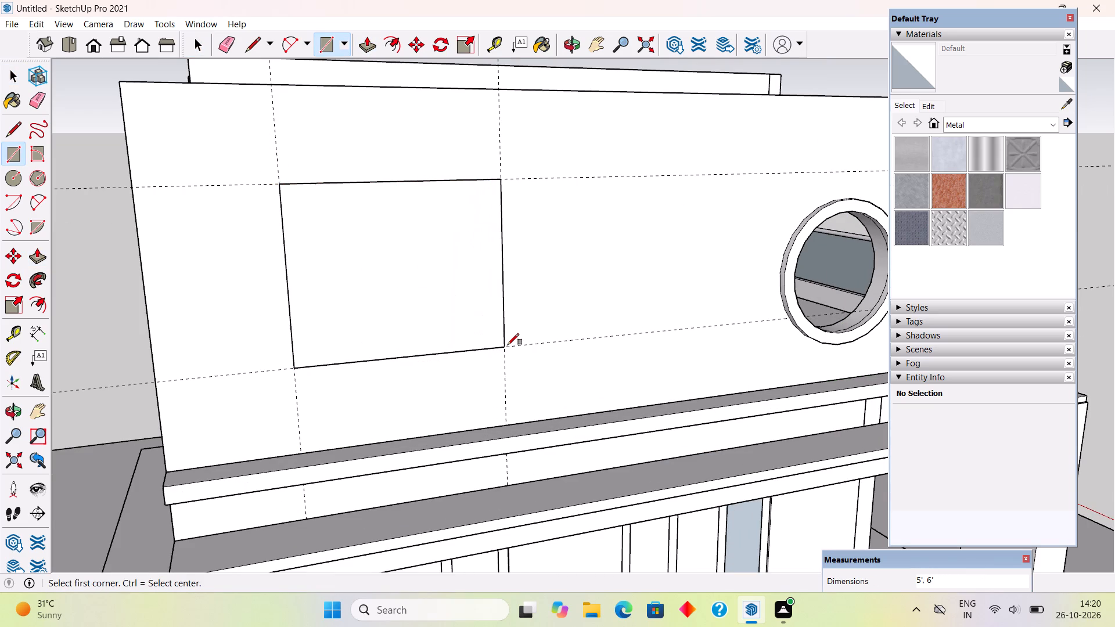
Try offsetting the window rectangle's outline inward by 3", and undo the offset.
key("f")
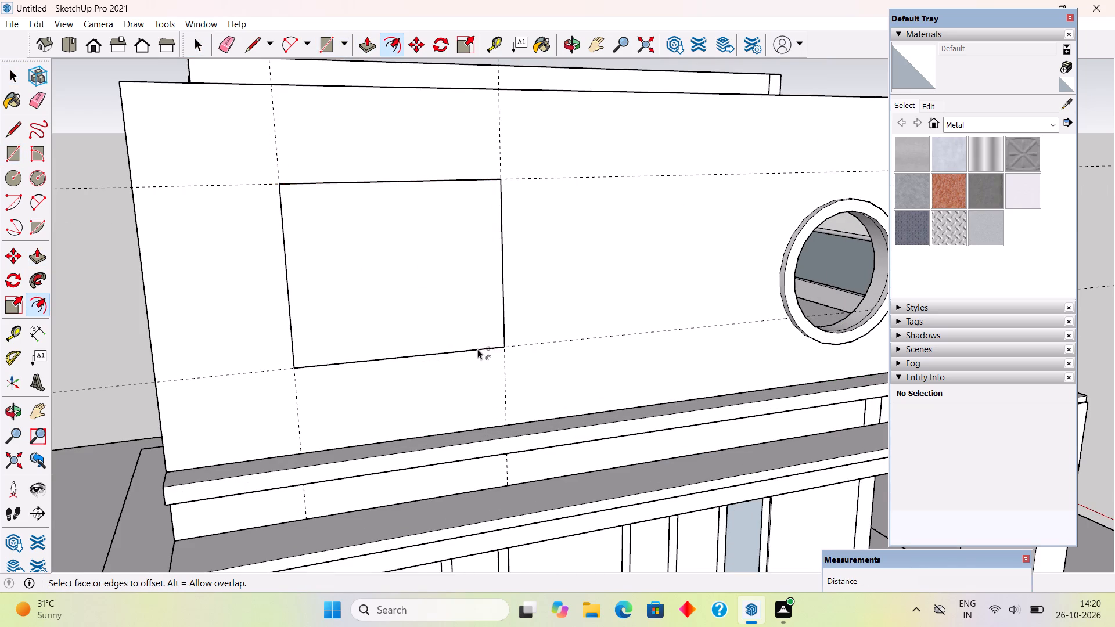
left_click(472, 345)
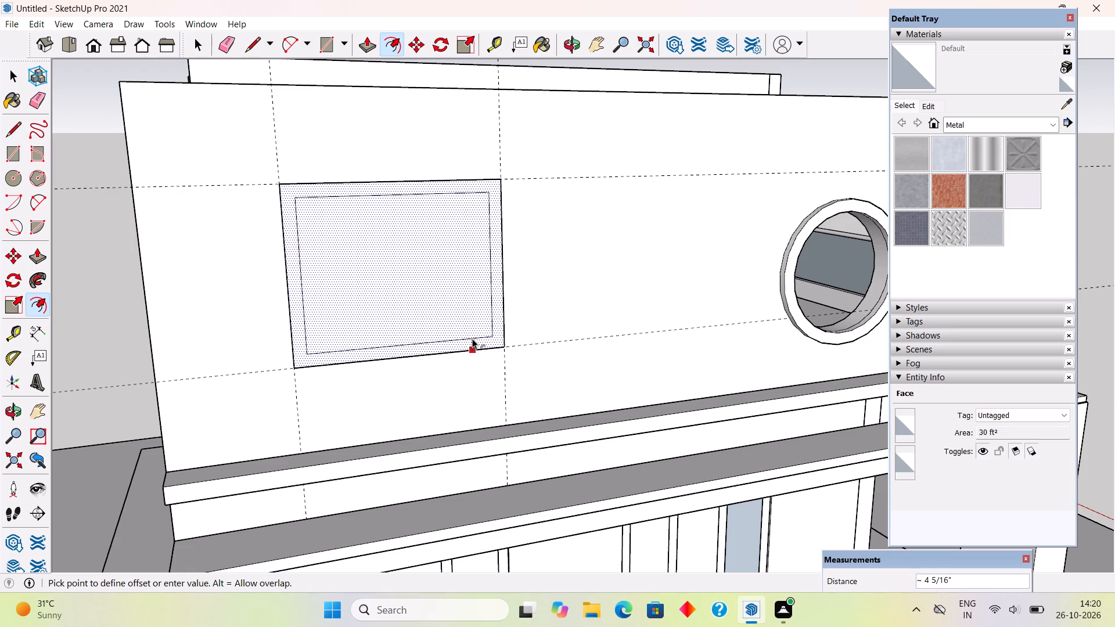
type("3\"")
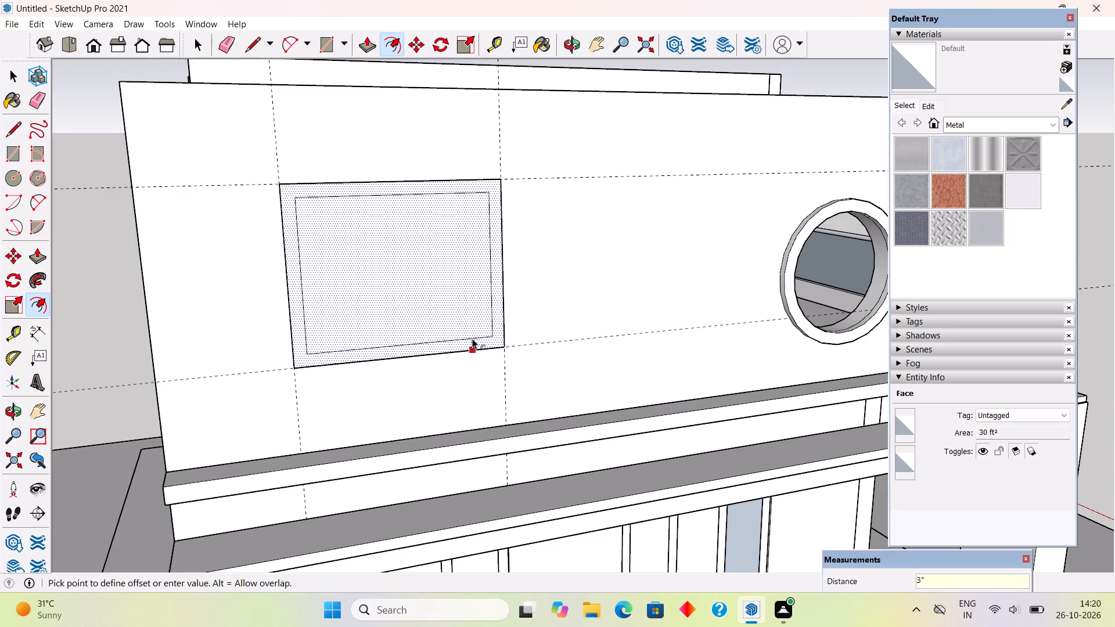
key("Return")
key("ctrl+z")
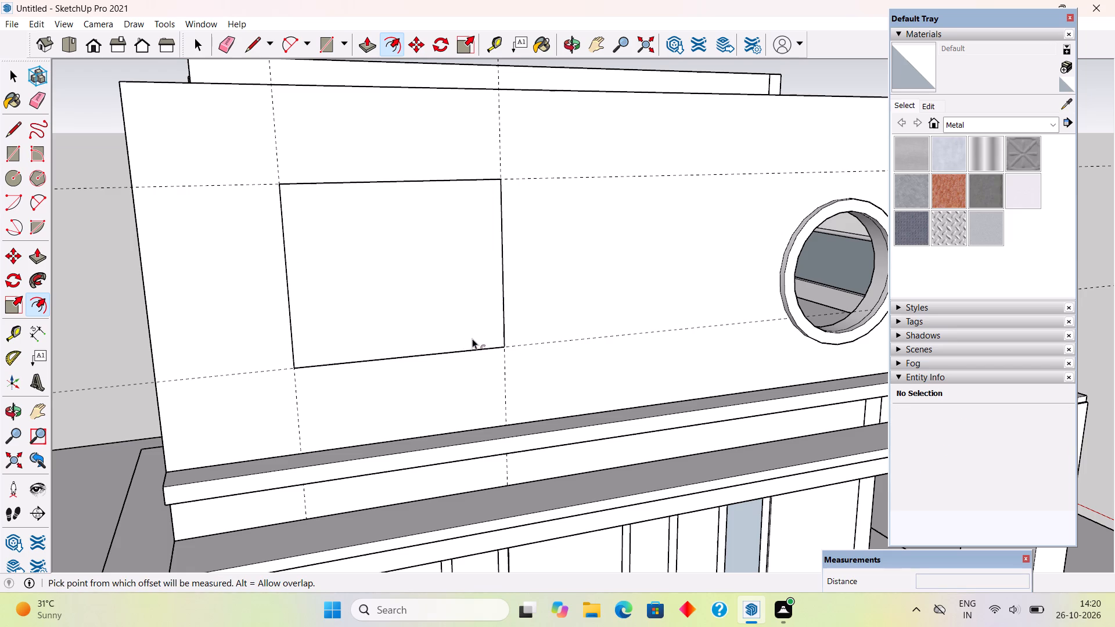
Offset the window rectangle's outline inward by 4" to outline the frame.
left_click(476, 338)
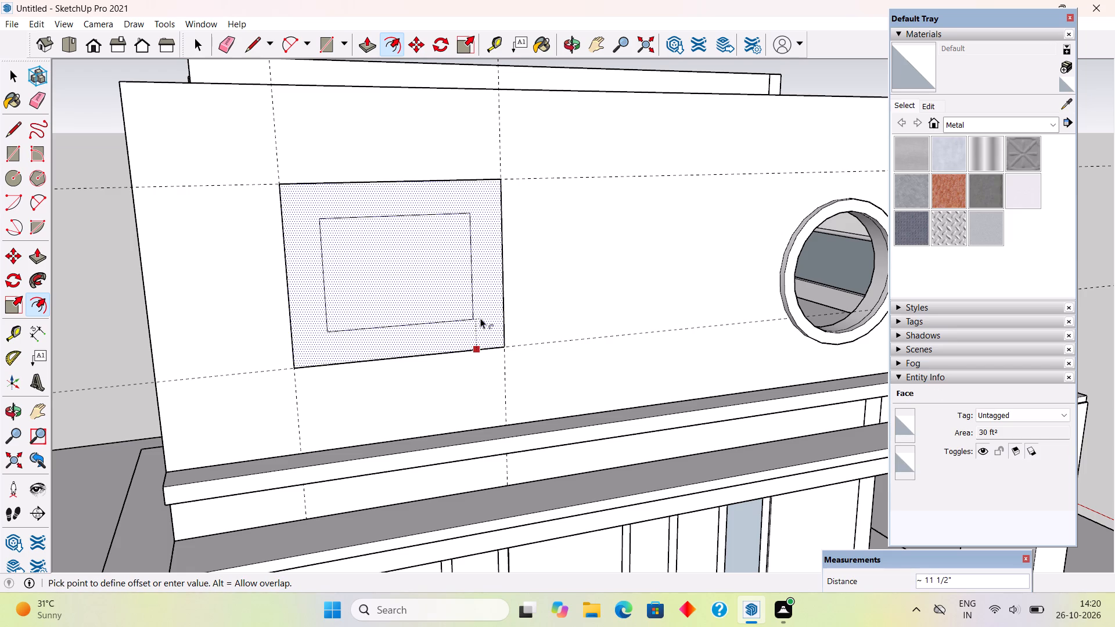
type("4\"")
key("Return")
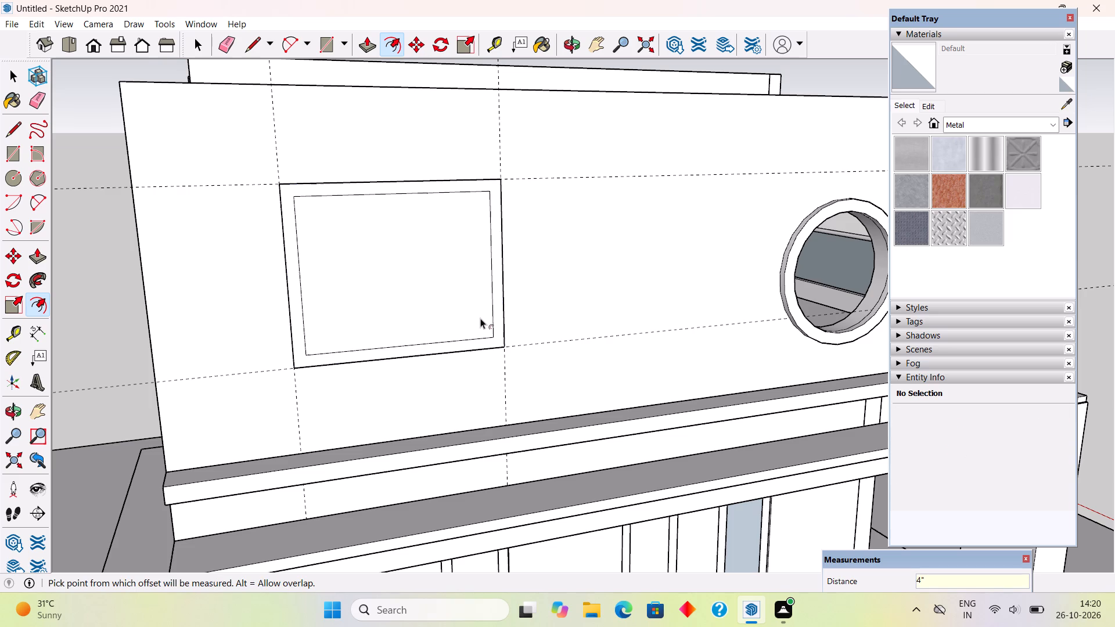
Place vertical guides 2' in from each outer side edge of the new window rectangle.
key("t")
left_click(287, 301)
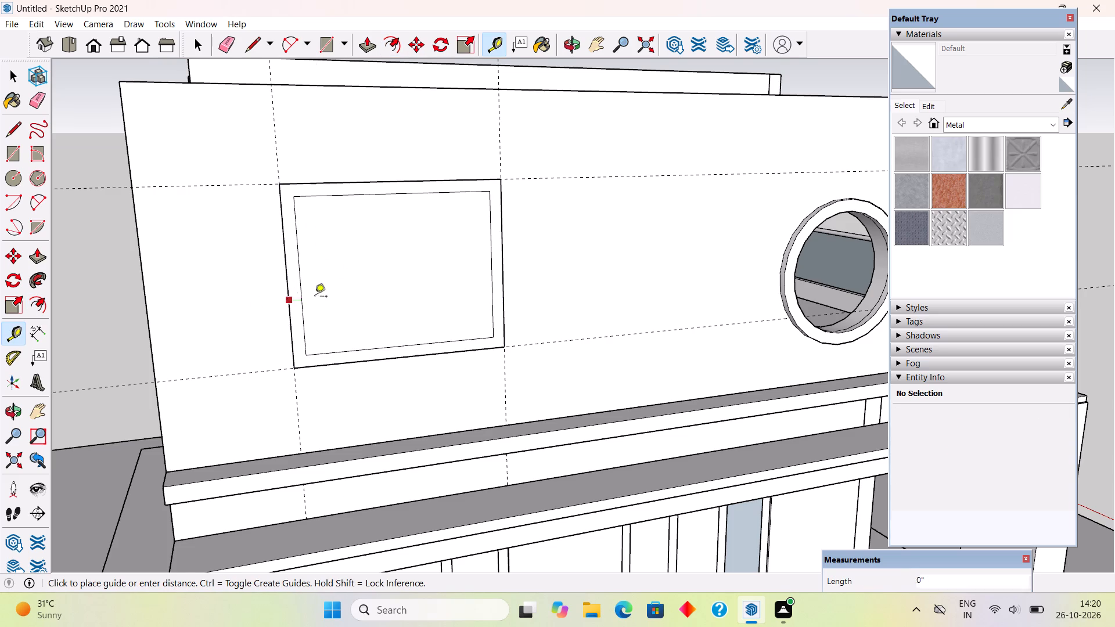
type("2'")
key("Return")
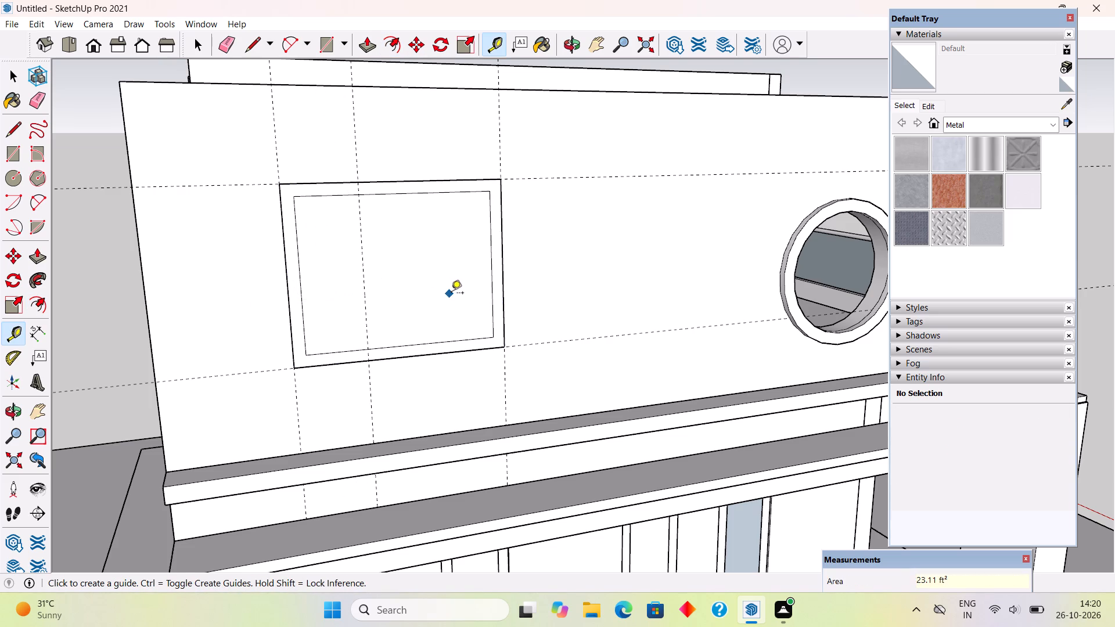
left_click(501, 279)
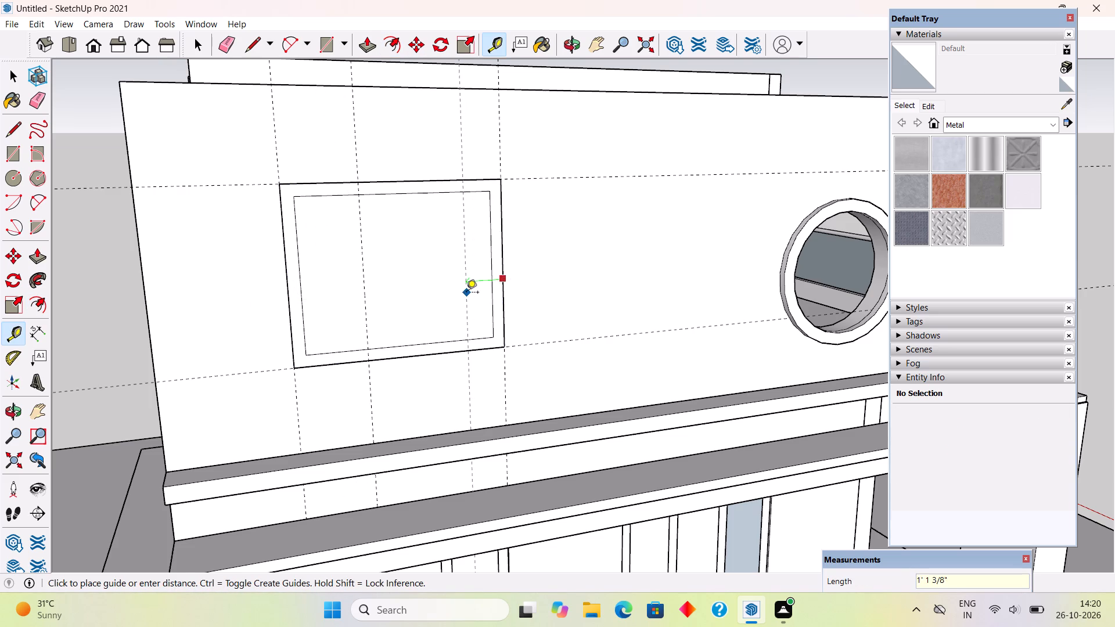
type("2'")
key("Return")
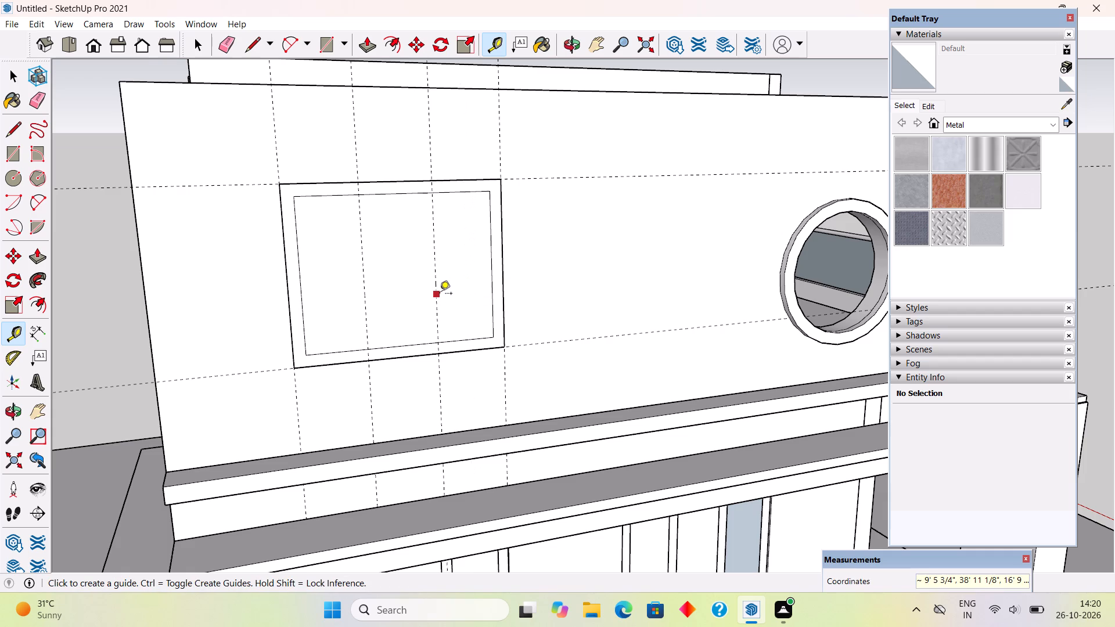
Add guides 2" to either side of both vertical division guides to mark the widths of two window mullions.
left_click(440, 294)
type("2\"")
key("Return")
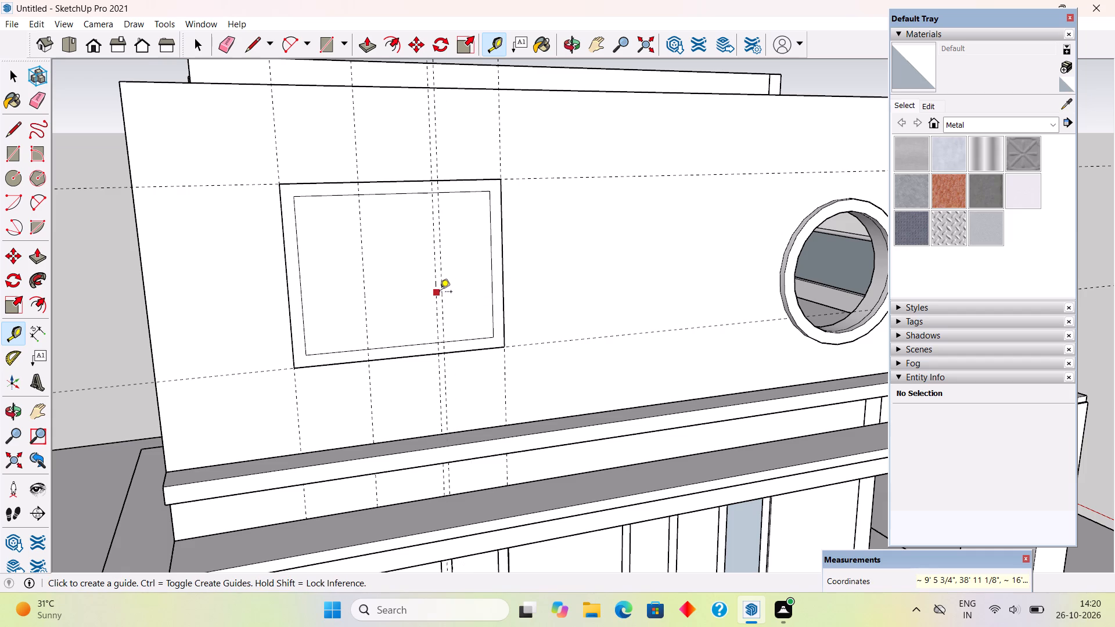
left_click(440, 293)
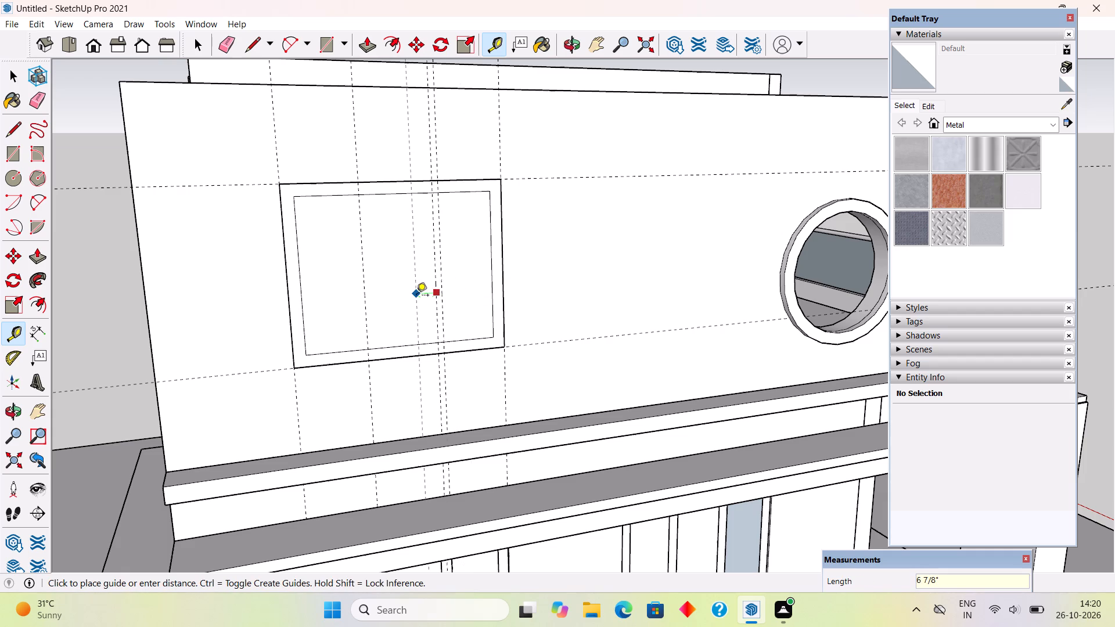
type("2\"")
key("Return")
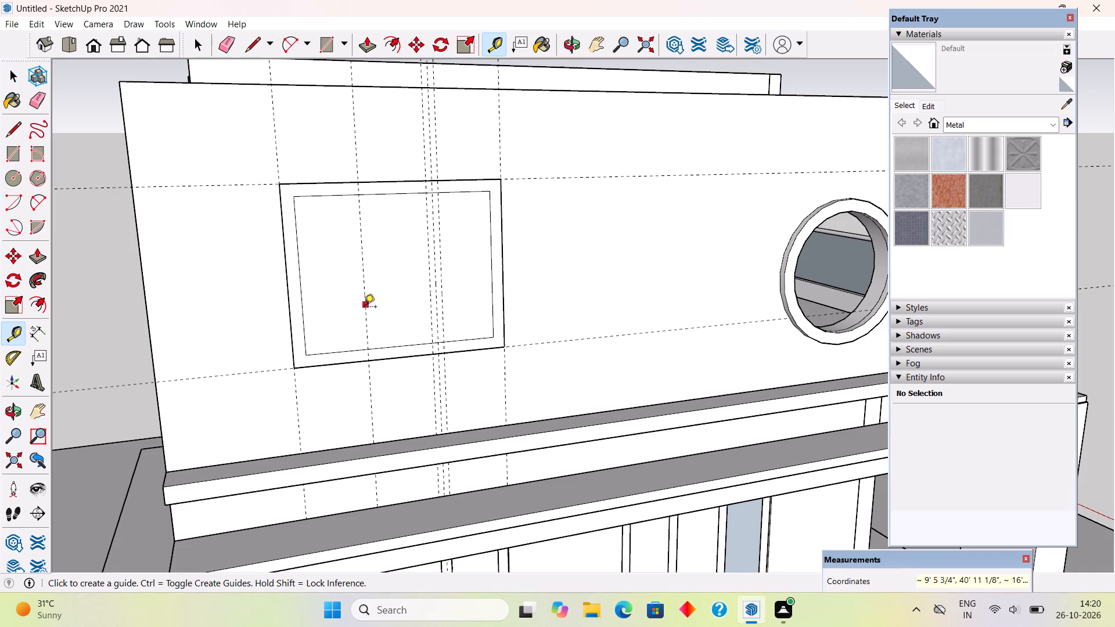
left_click(363, 311)
type("2\"")
key("Return")
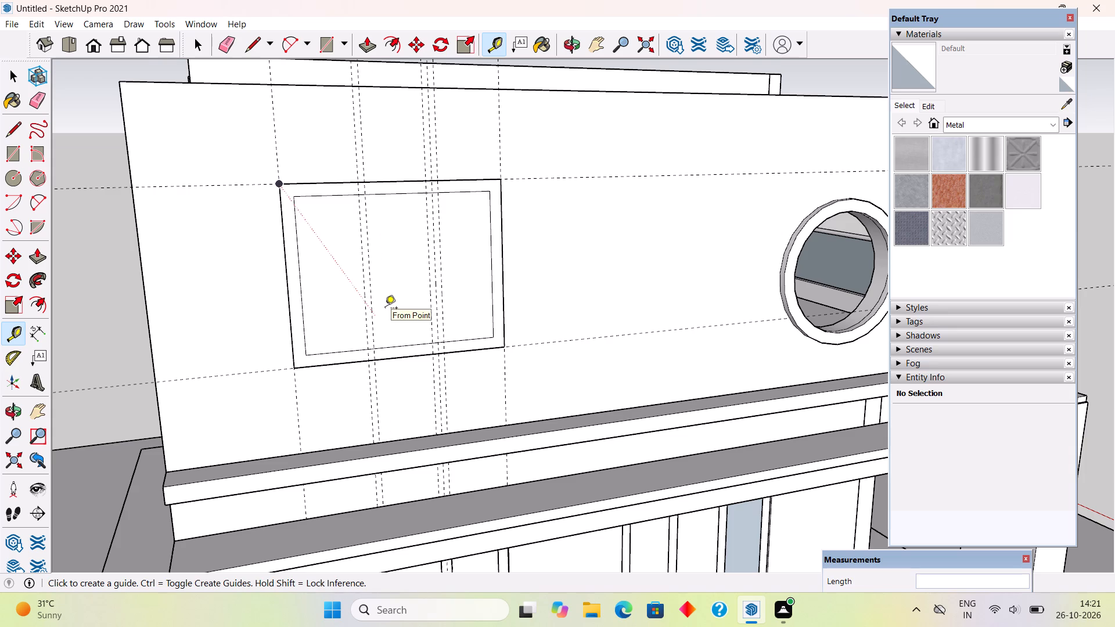
left_click(366, 293)
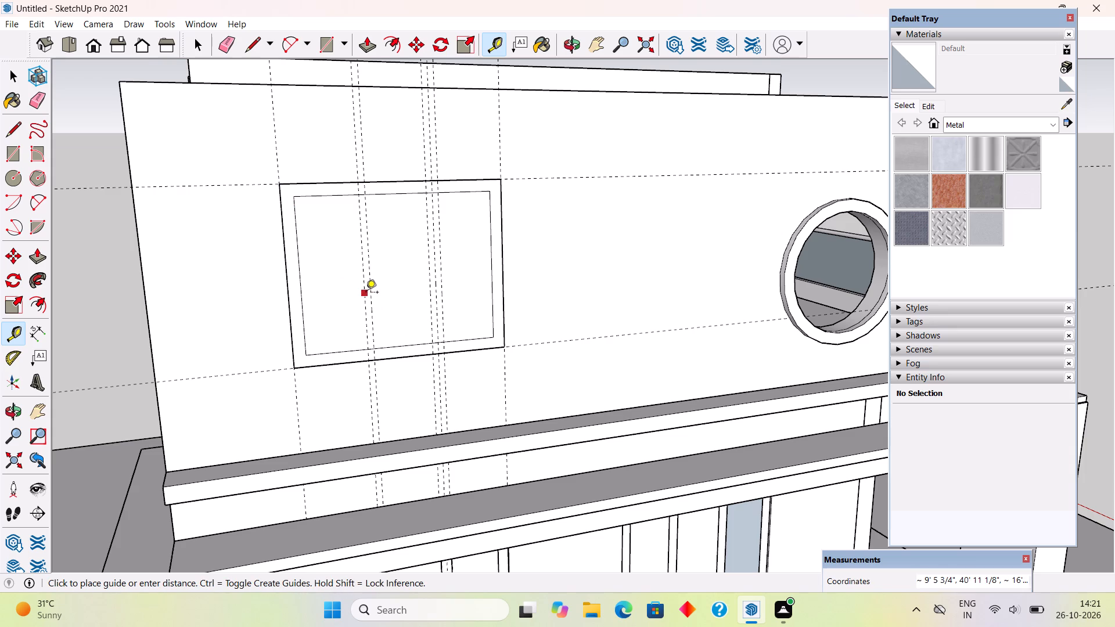
type("2\"")
key("Return")
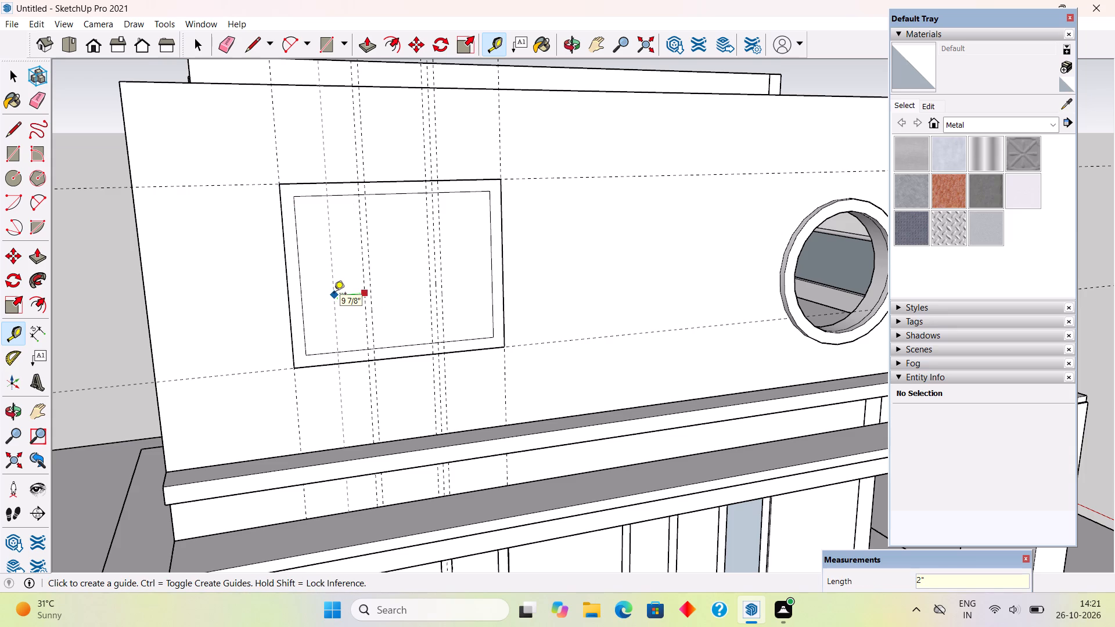
key("space")
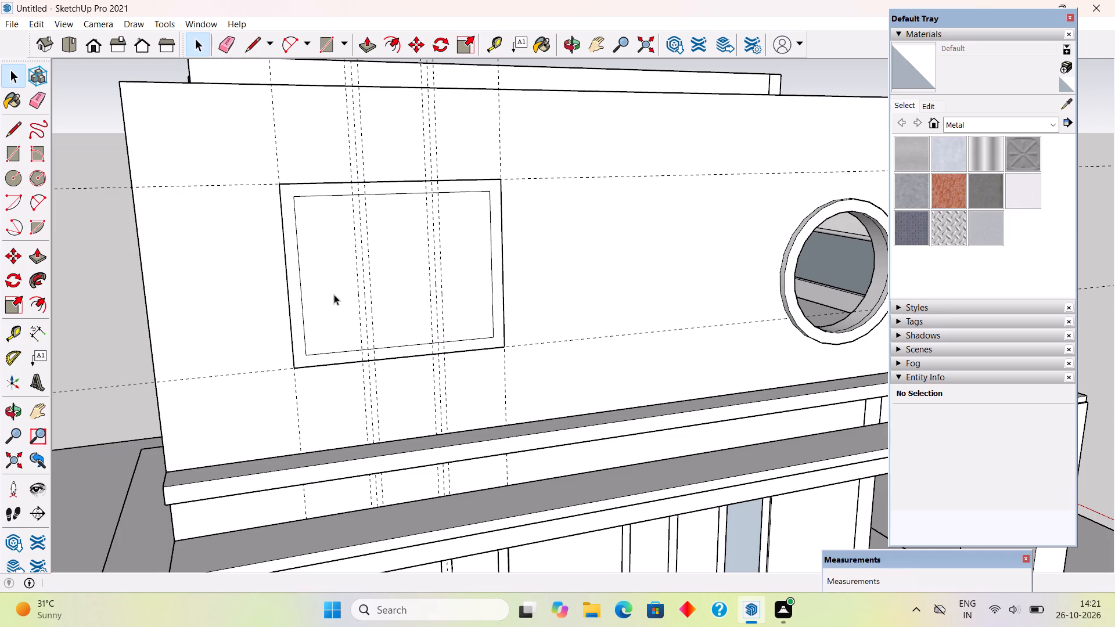
key("space")
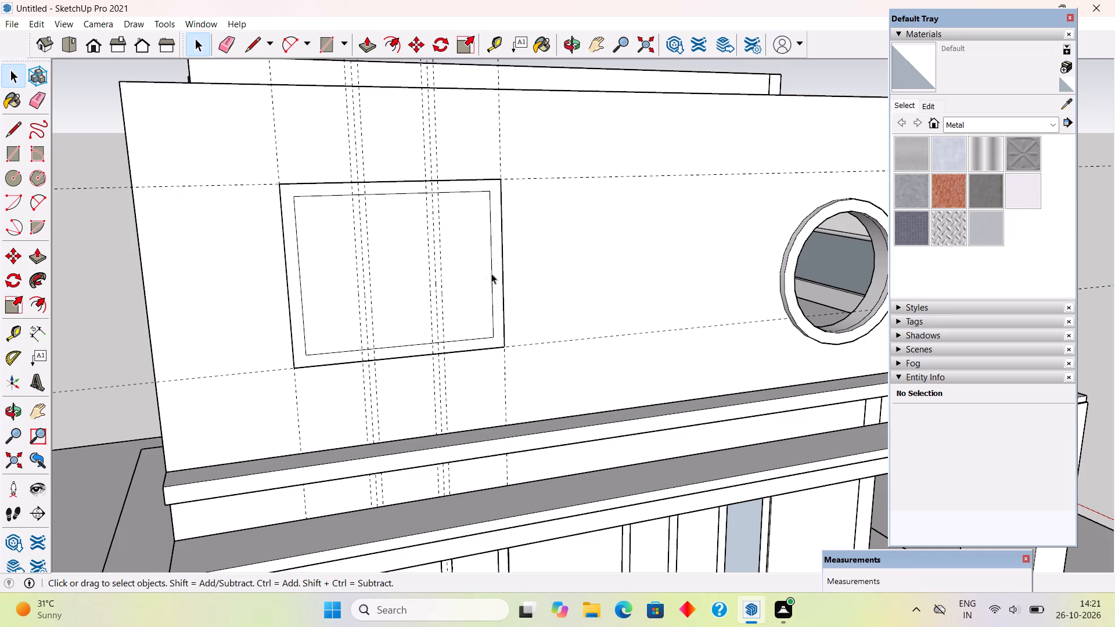
Draw four vertical 4' 4" lines along the outer mullion guides, spanning the inner window outline from top to bottom edge.
key("l")
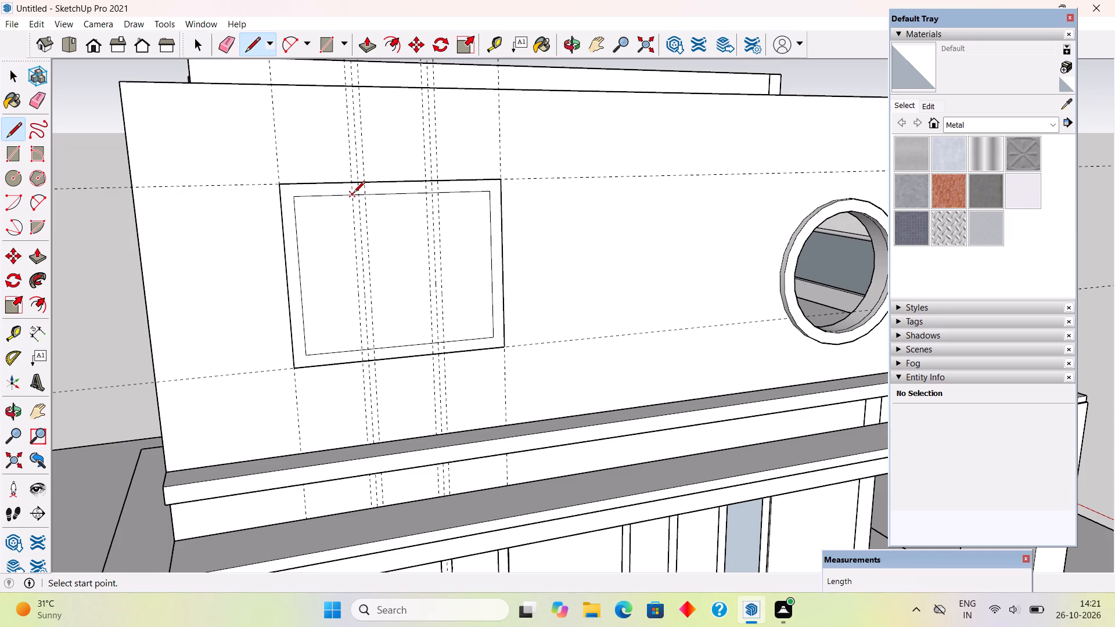
left_click(353, 194)
left_click(363, 349)
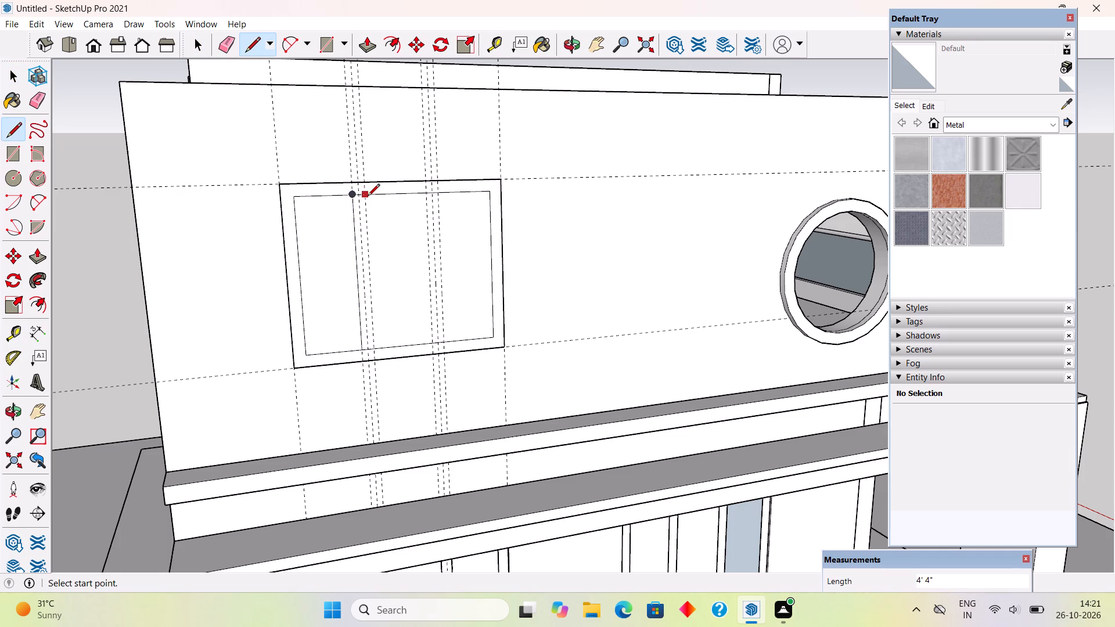
left_click(368, 193)
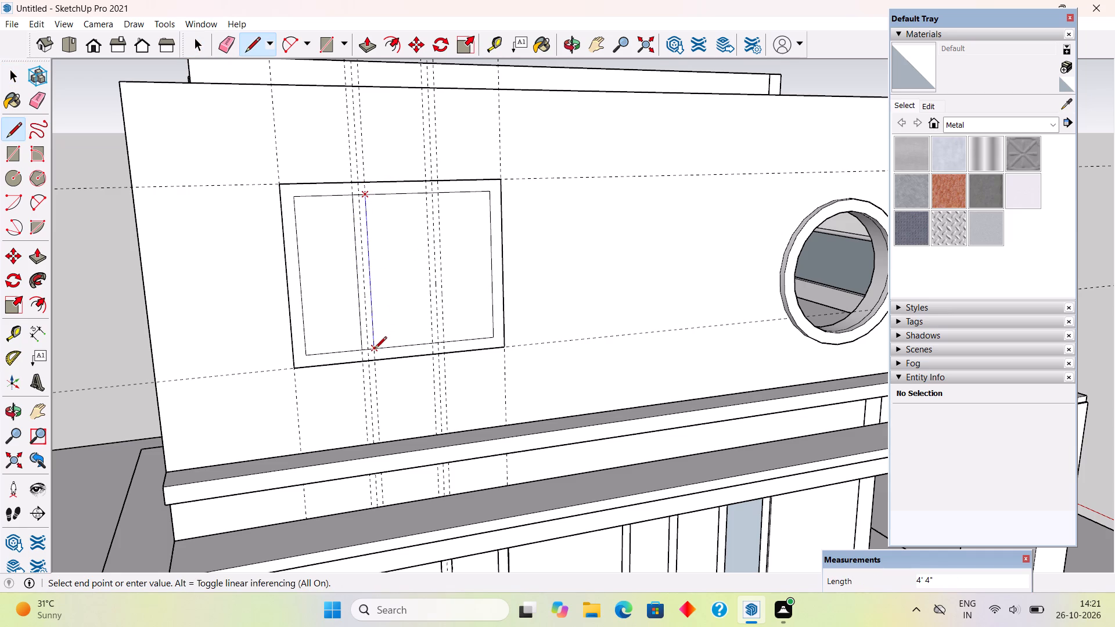
left_click(375, 349)
left_click(429, 194)
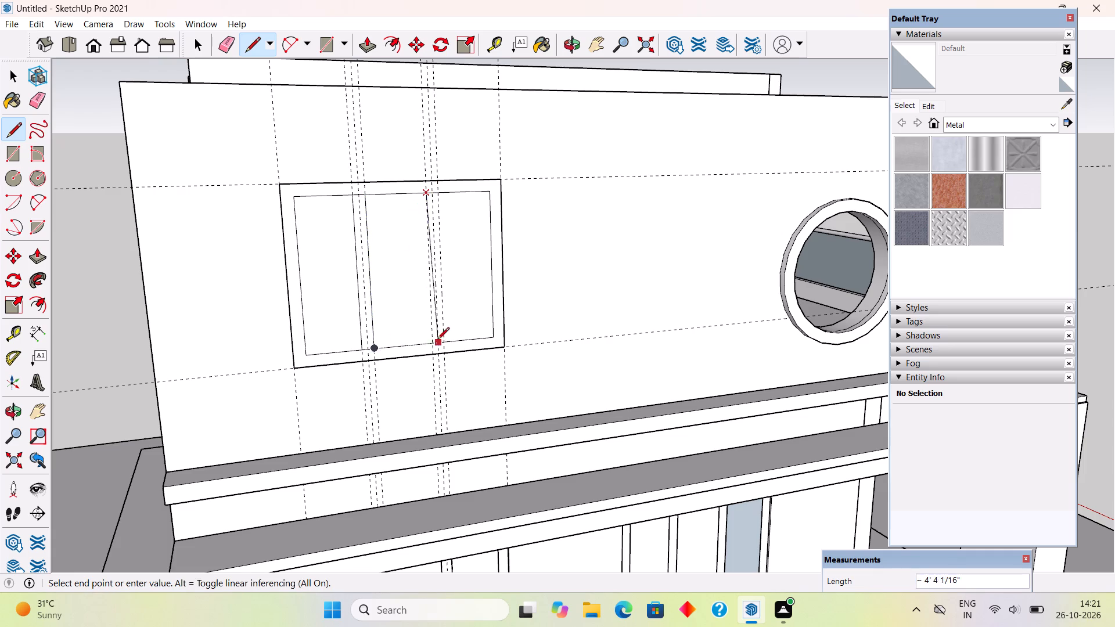
left_click(430, 347)
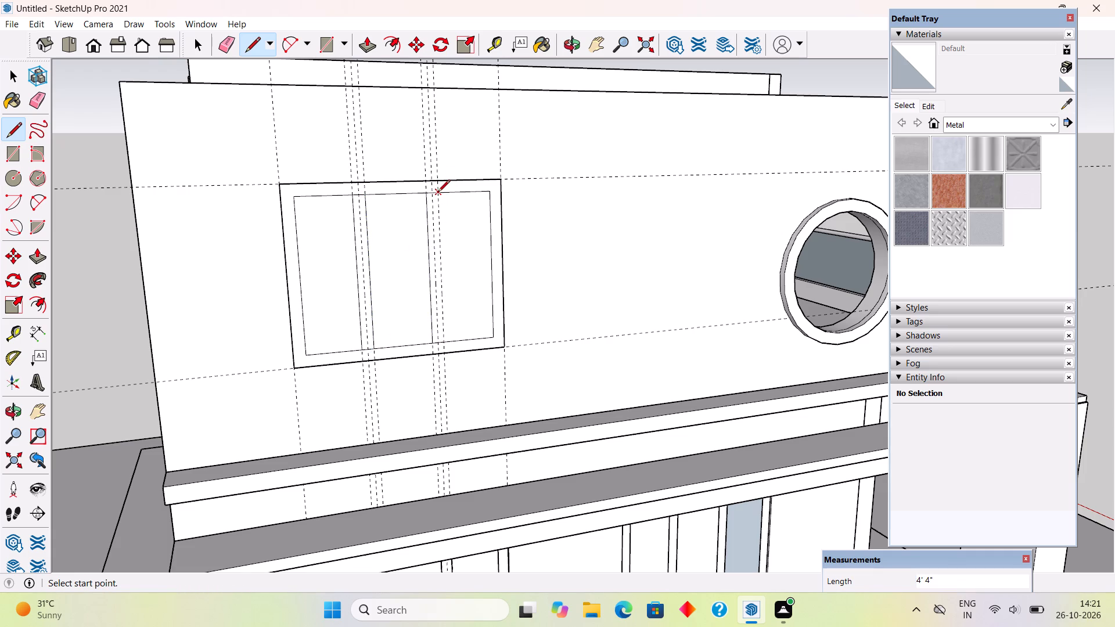
left_click(438, 193)
left_click(447, 345)
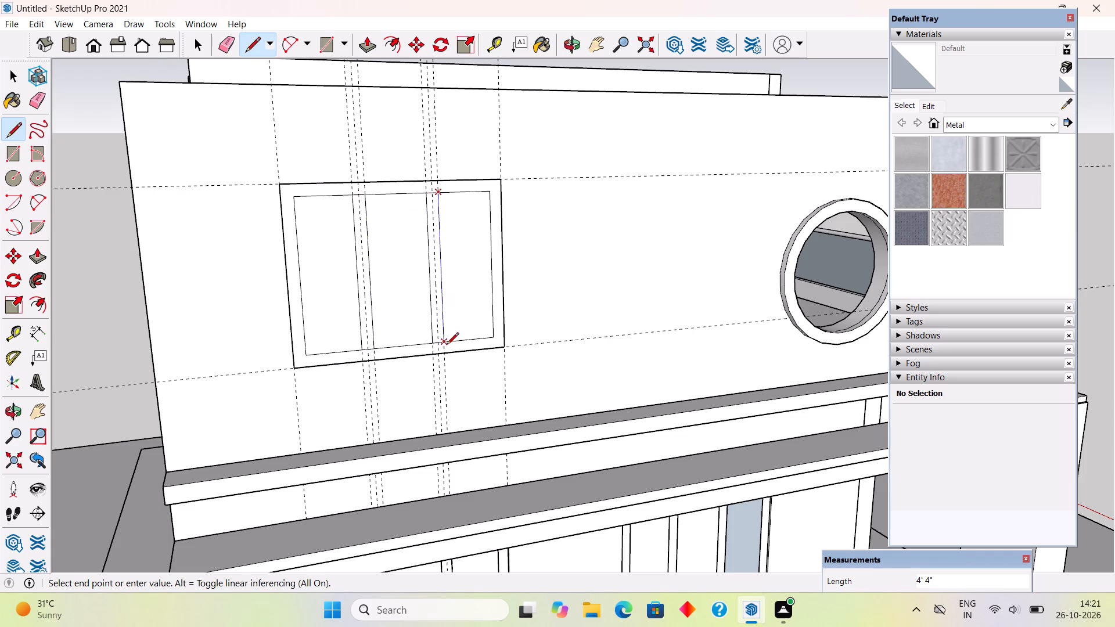
Erase the short inner-outline segments crossing the tops and bottoms of both mullions so they join the frame face.
key("e")
scroll(437, 340, "up", 3)
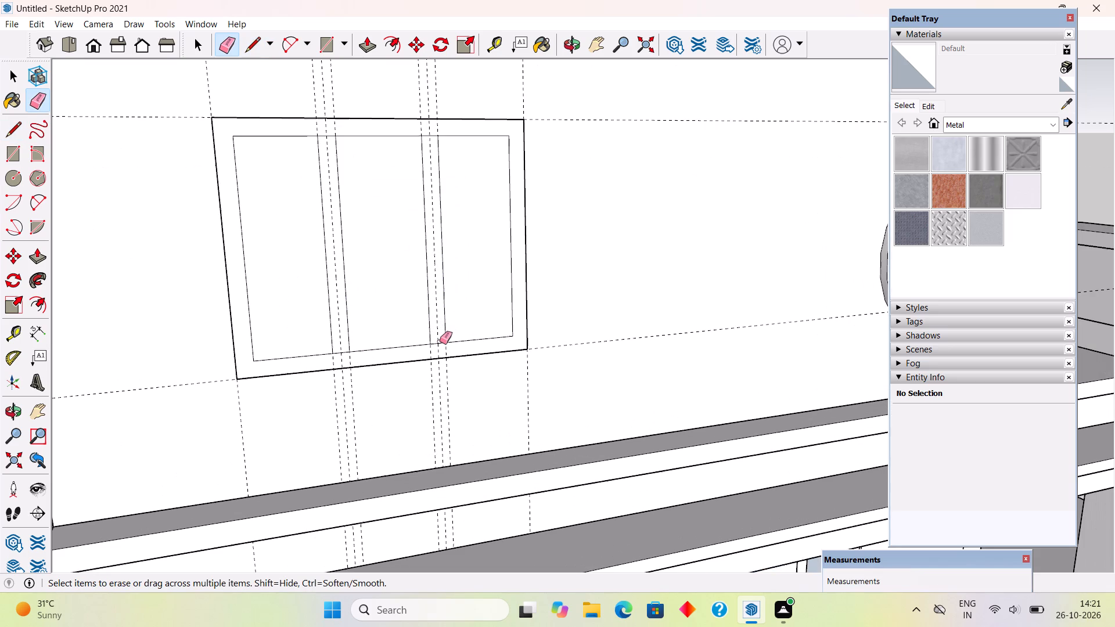
left_click(441, 343)
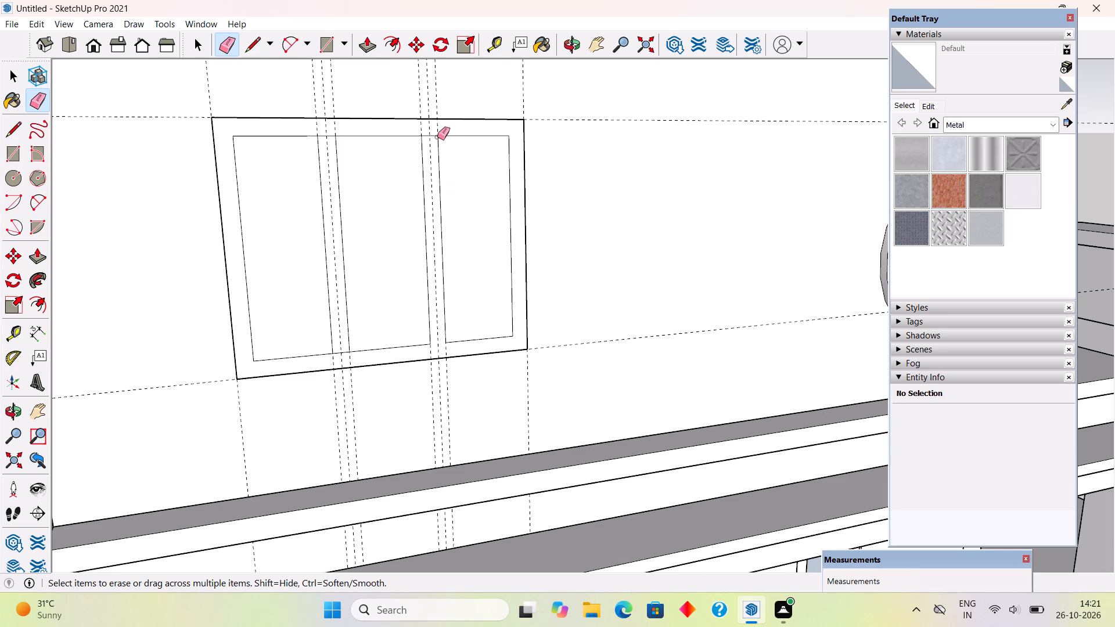
left_click(433, 135)
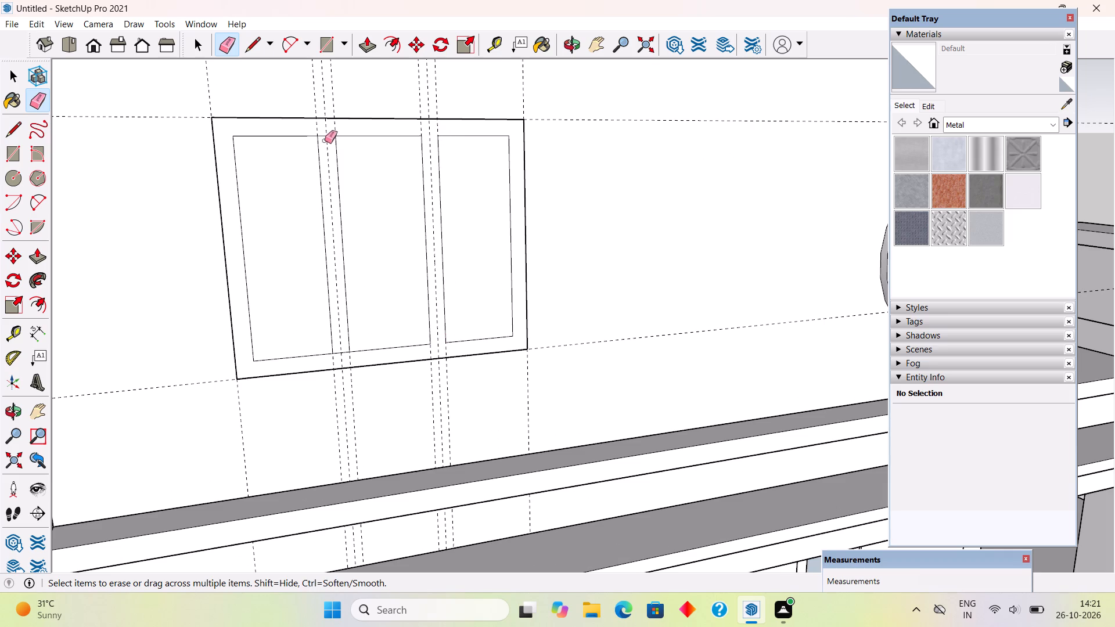
left_click(323, 136)
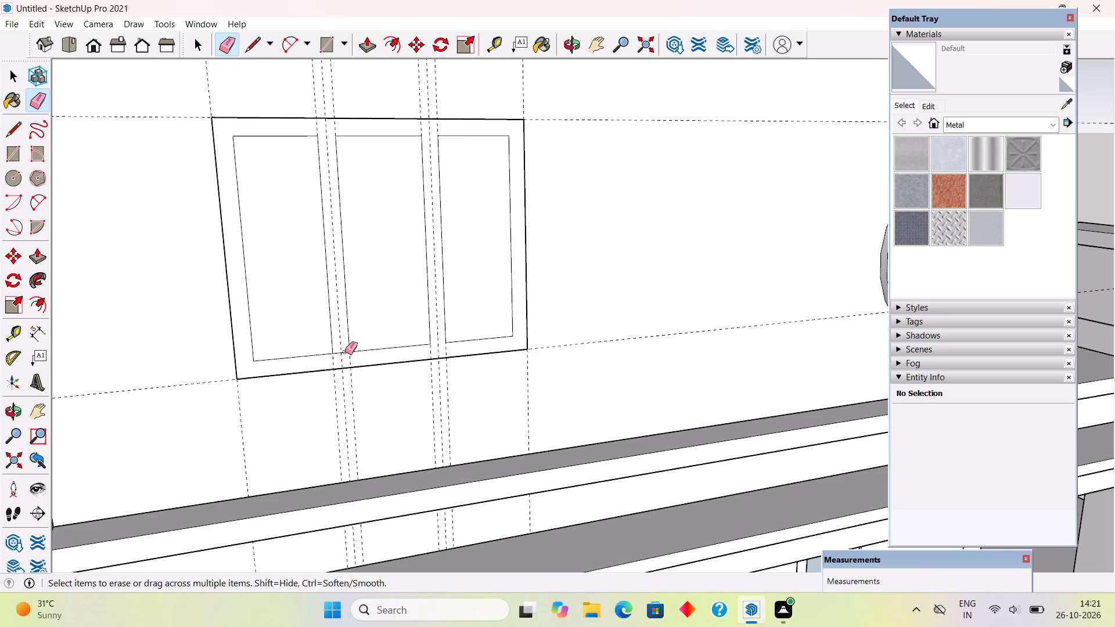
left_click(345, 352)
Delete the three pane faces between the mullions to open the window through the wall.
key("space")
left_click(296, 305)
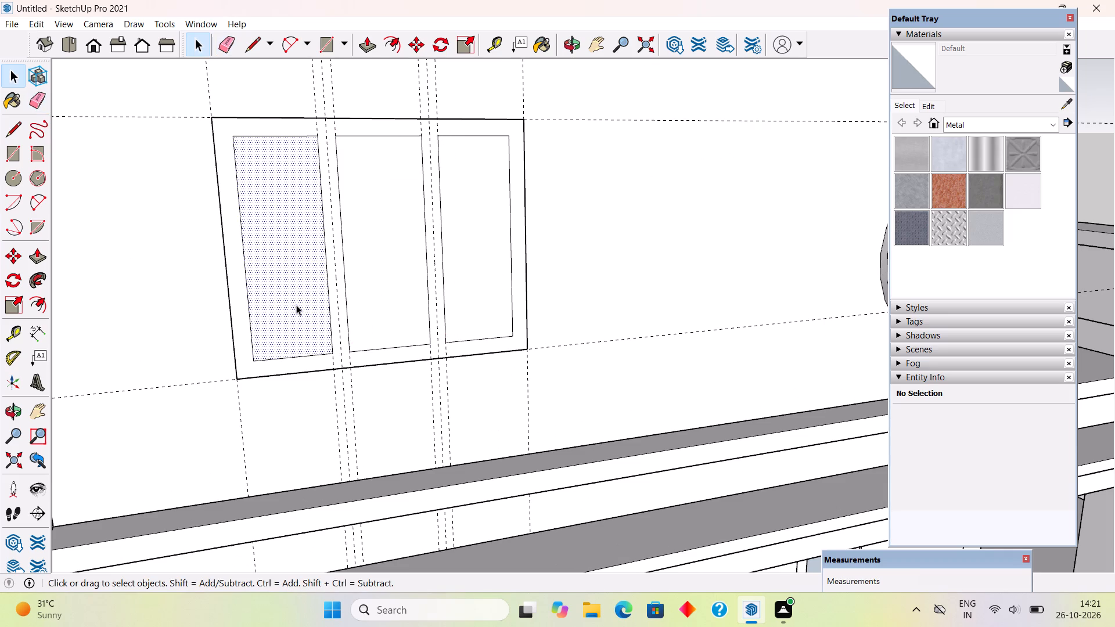
key("Delete")
left_click(364, 287)
key("Delete")
left_click(462, 273)
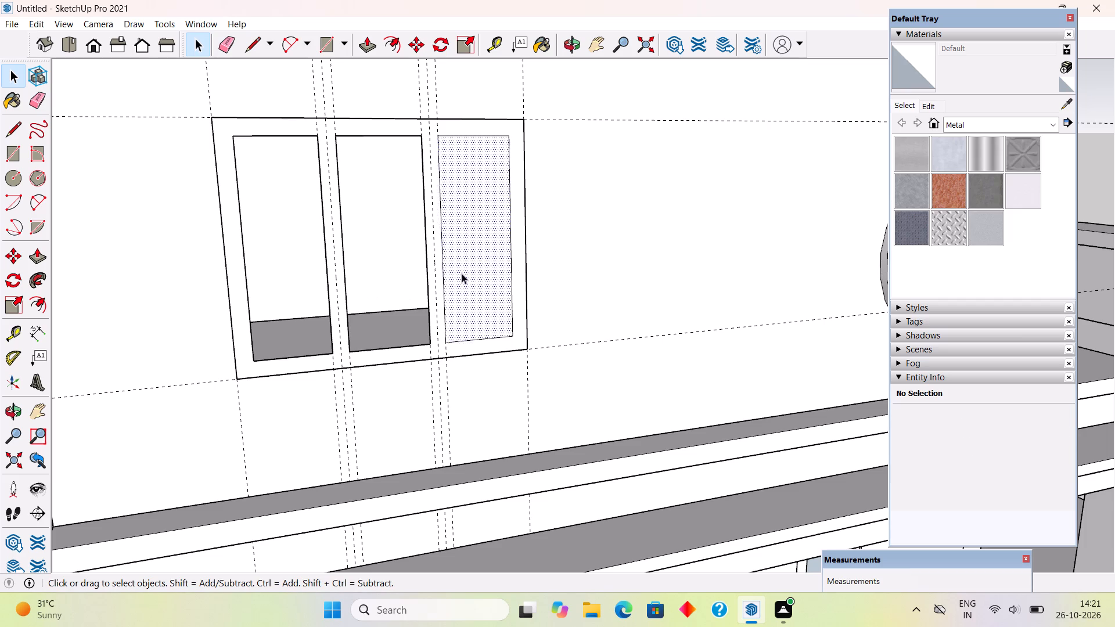
key("Delete")
Push/Pull the window frame and mullion face outward by 3".
key("p")
left_click(495, 346)
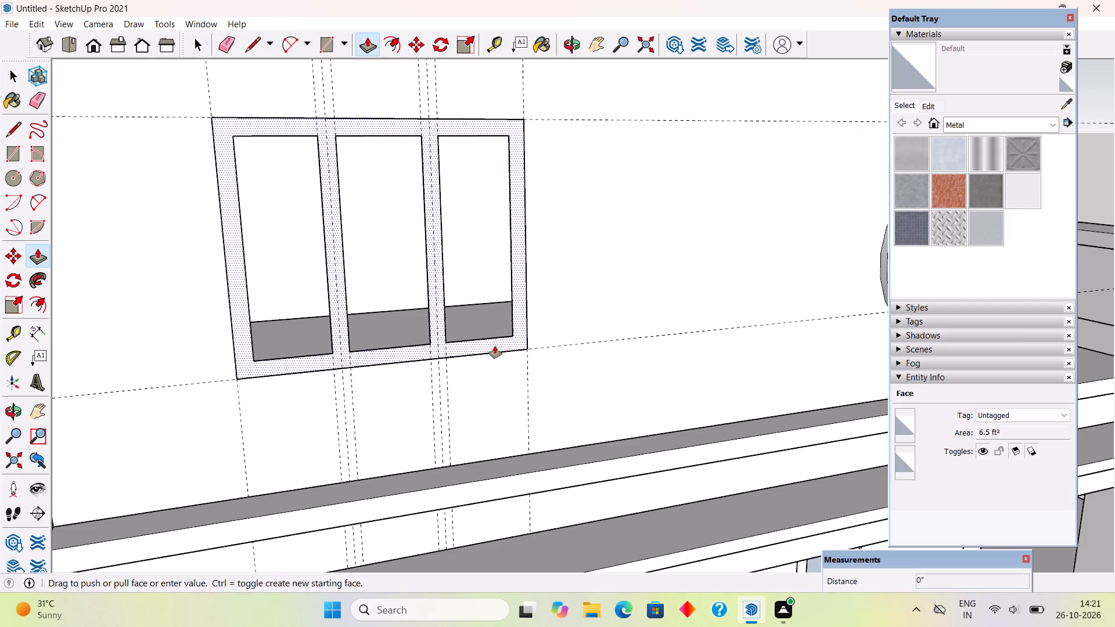
key("3")
key("shift+quotedbl")
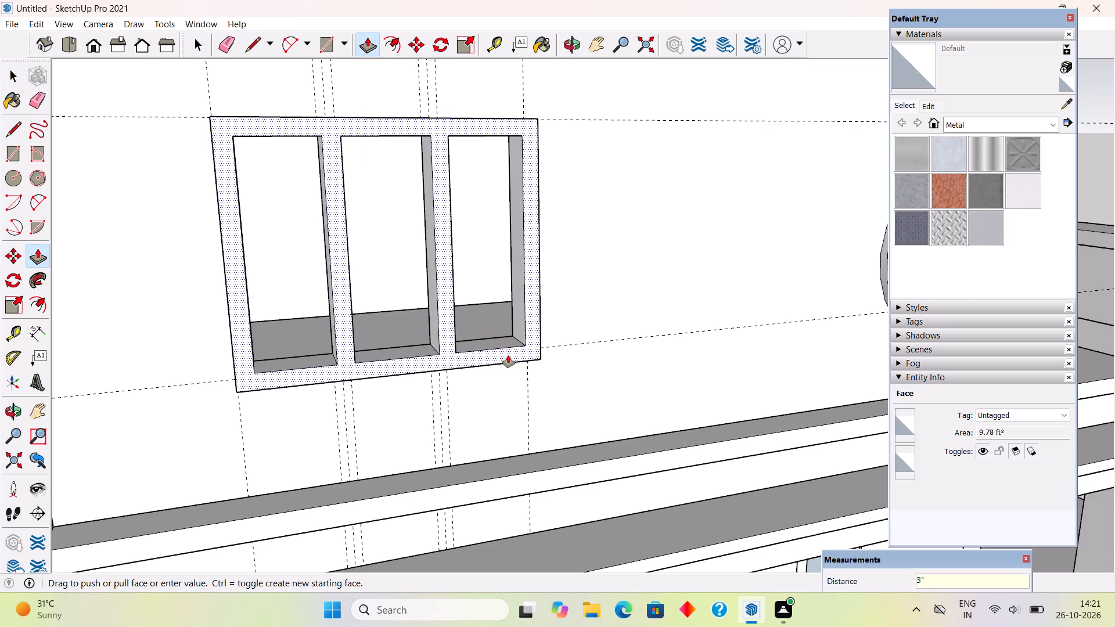
key("Return")
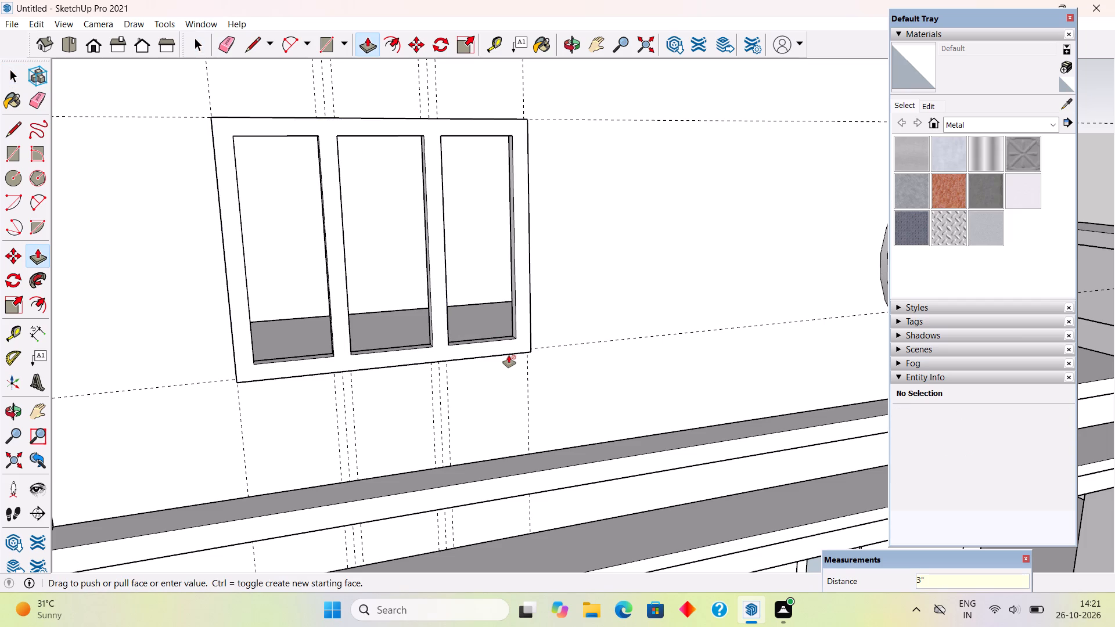
Select all connected geometry of the extruded window frame and make it a group.
key("space")
middle_click_drag(525, 356, 651, 379)
scroll(646, 365, "up", 4)
triple_click(646, 360)
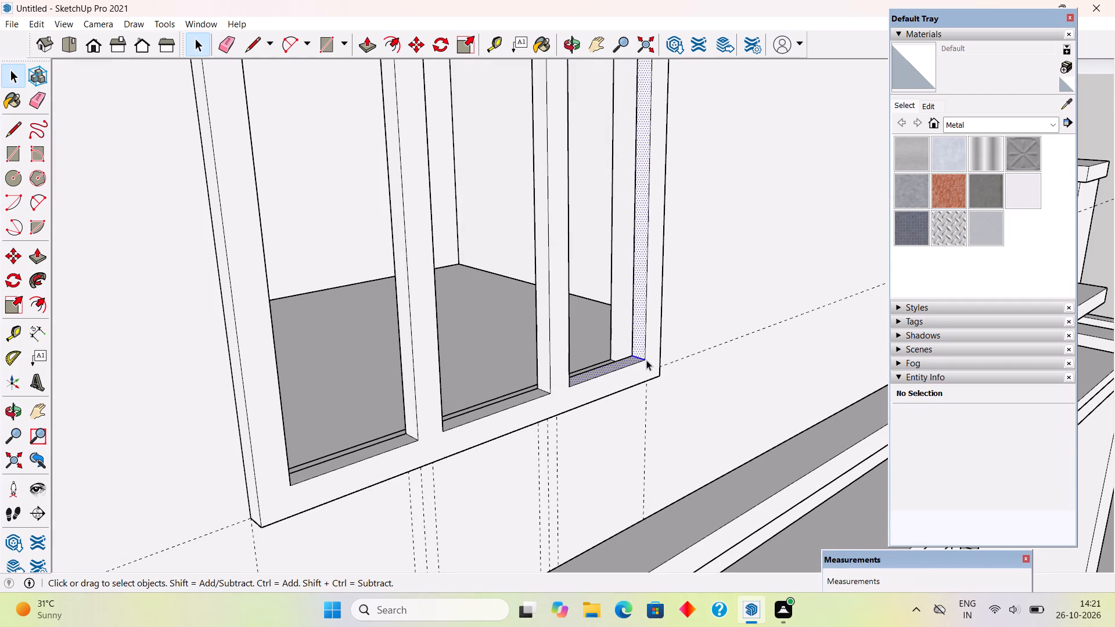
right_click(646, 360)
left_click(700, 485)
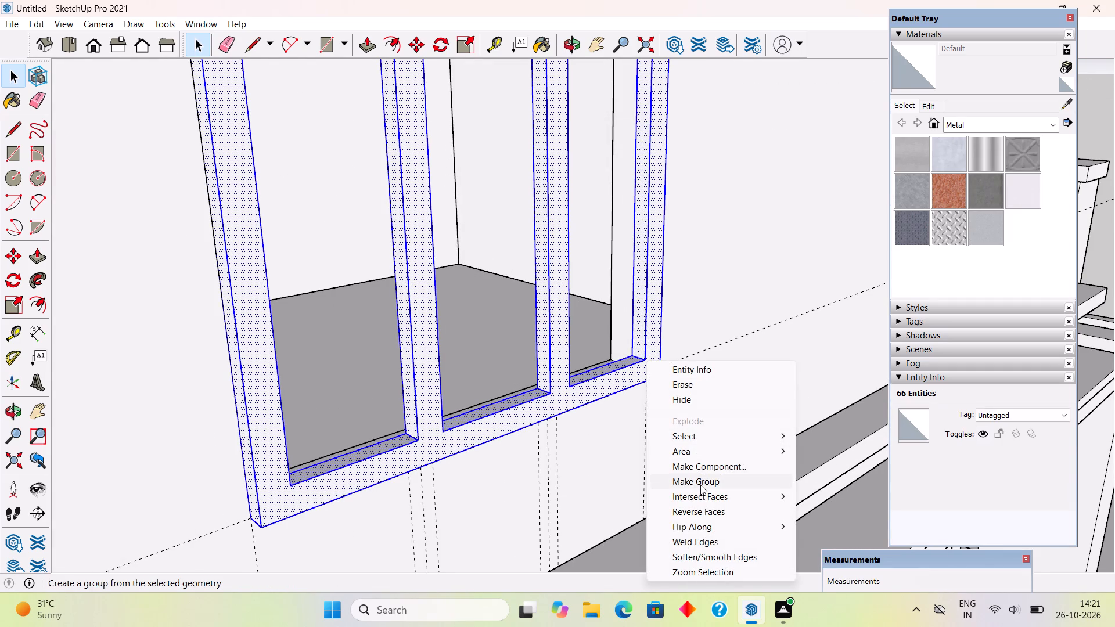
Move the window frame group 3" back into the wall so its front sits flush with the wall face.
scroll(554, 341, "down", 10)
middle_click_drag(584, 387, 647, 409)
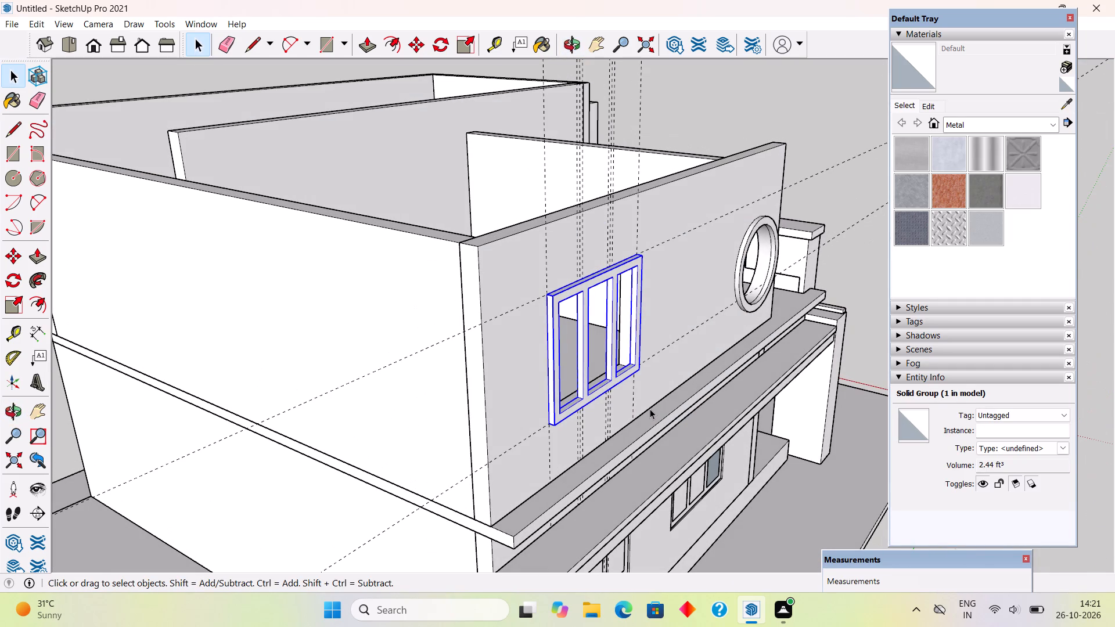
scroll(648, 379, "up", 6)
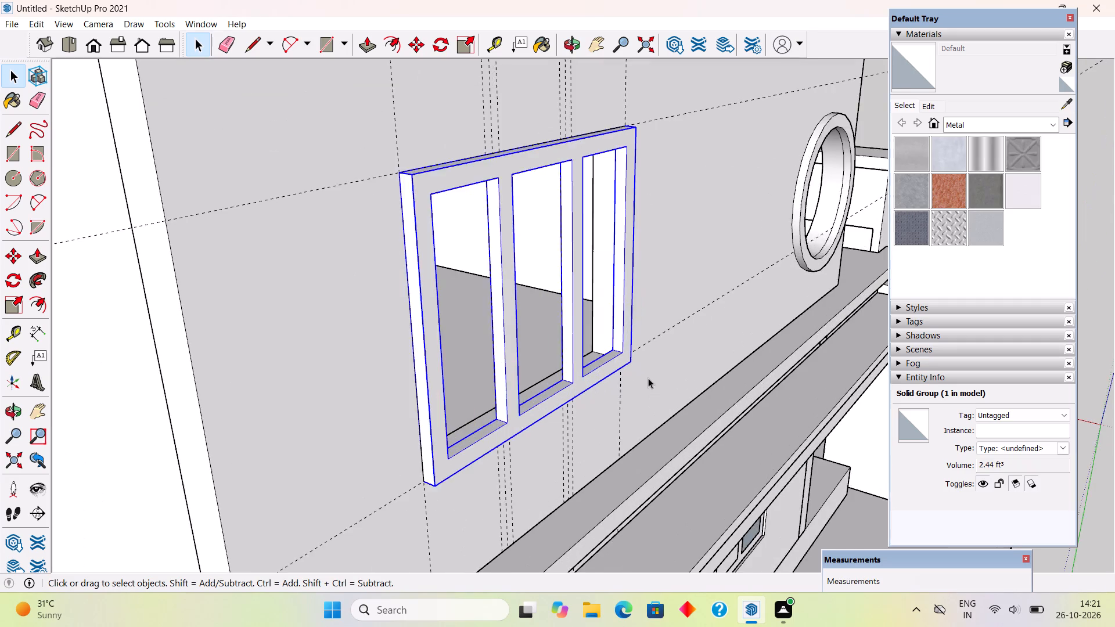
scroll(641, 377, "up", 3)
key("m")
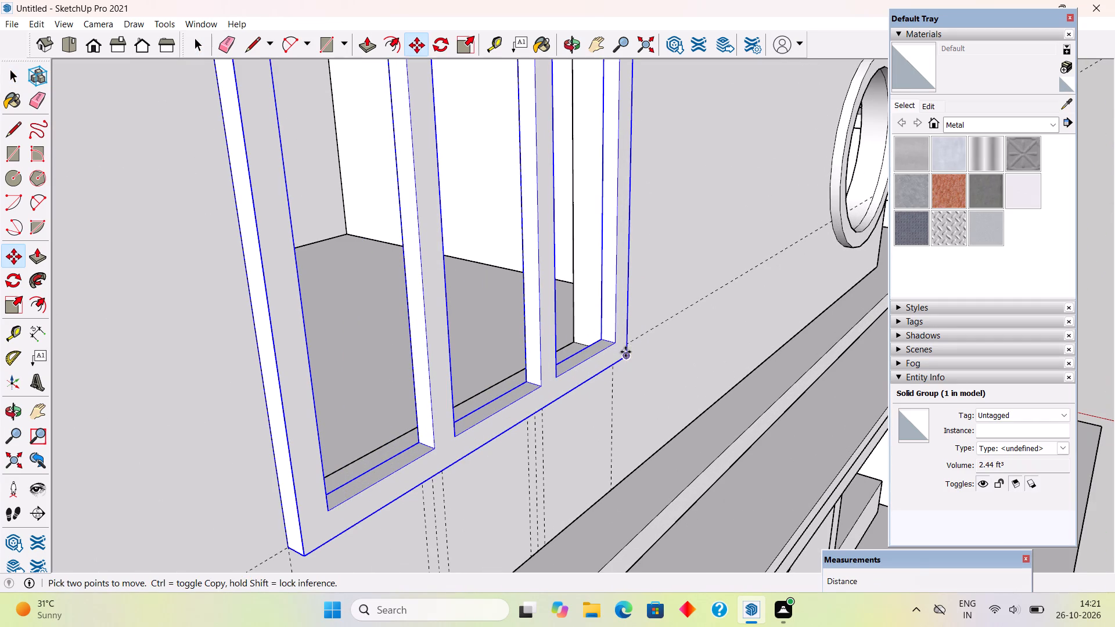
left_click(626, 359)
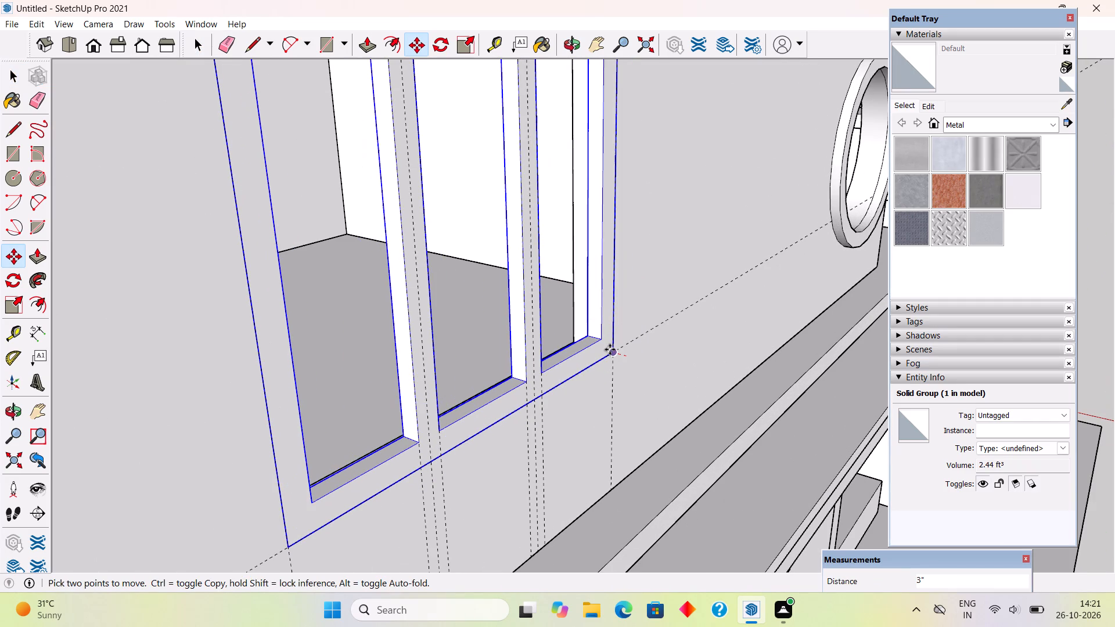
left_click(610, 349)
Recess the window frame group a further 1" into the wall and clear the selection.
scroll(610, 349, "up", 6)
left_click(618, 359)
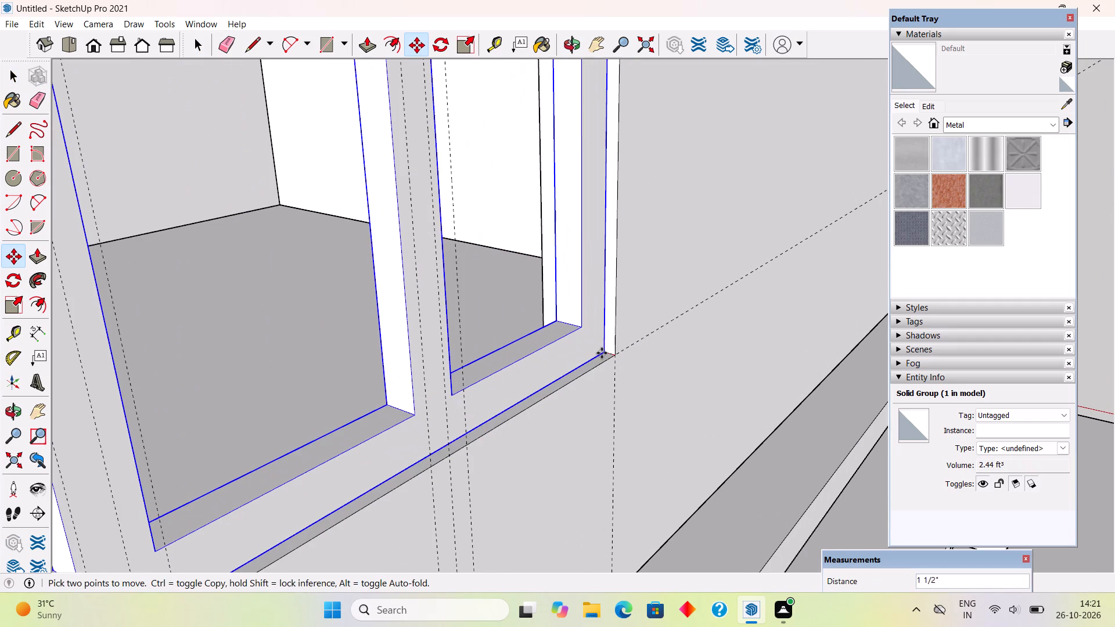
key("1")
key("shift+quotedbl")
key("Return")
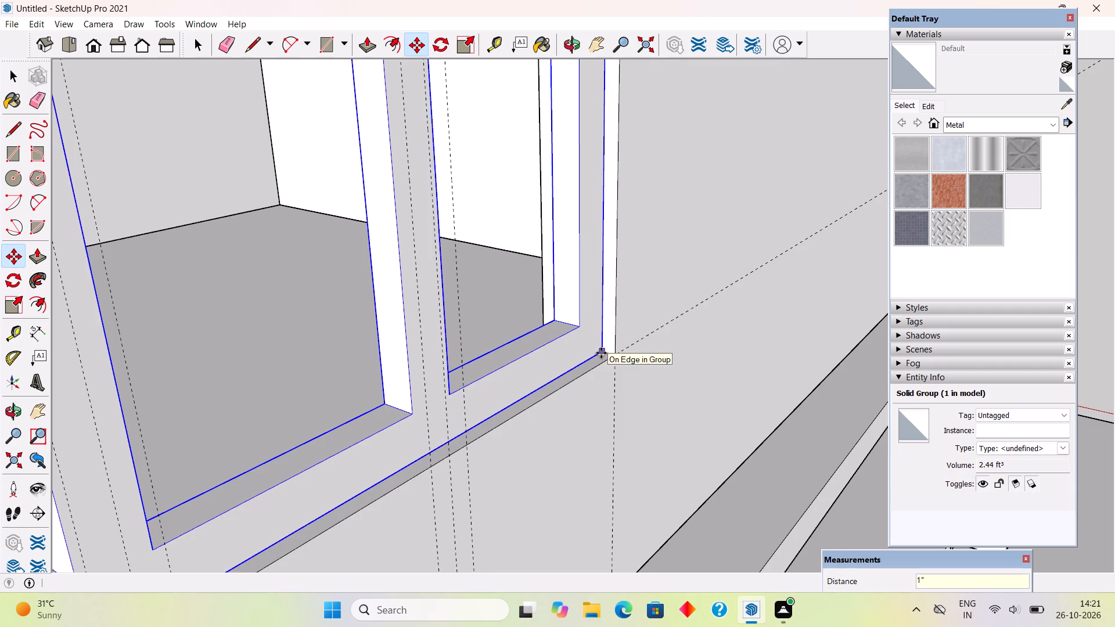
key("space")
scroll(553, 344, "down", 17)
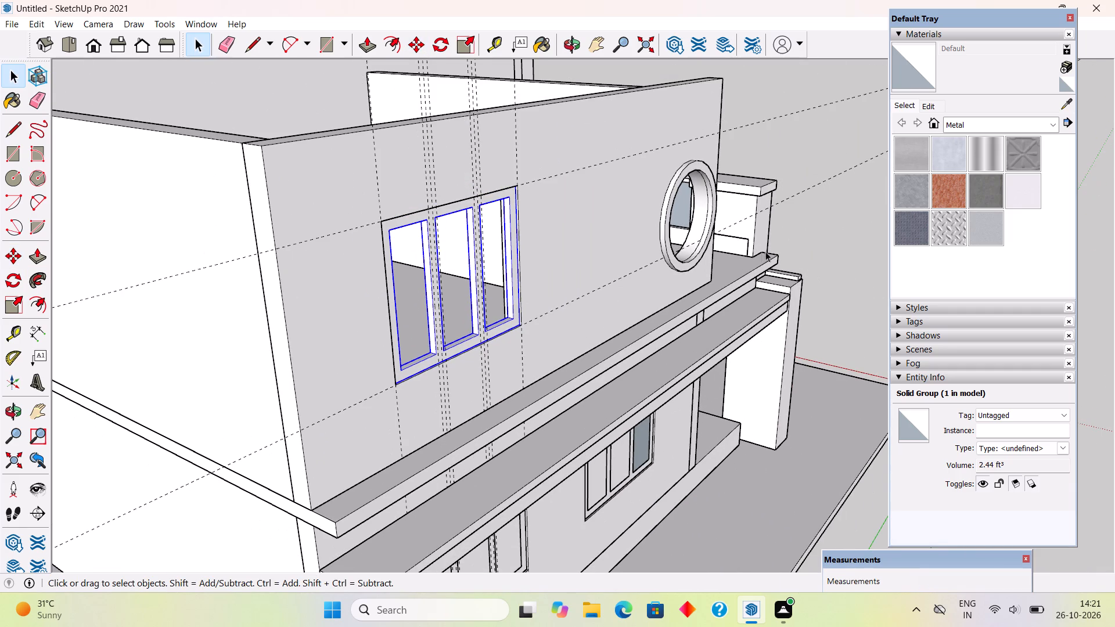
left_click(799, 241)
Draw a 4' 4" high rectangle across each of the upper window frame's three openings for the panes.
middle_click_drag(630, 291, 416, 303)
scroll(202, 263, "down", 5)
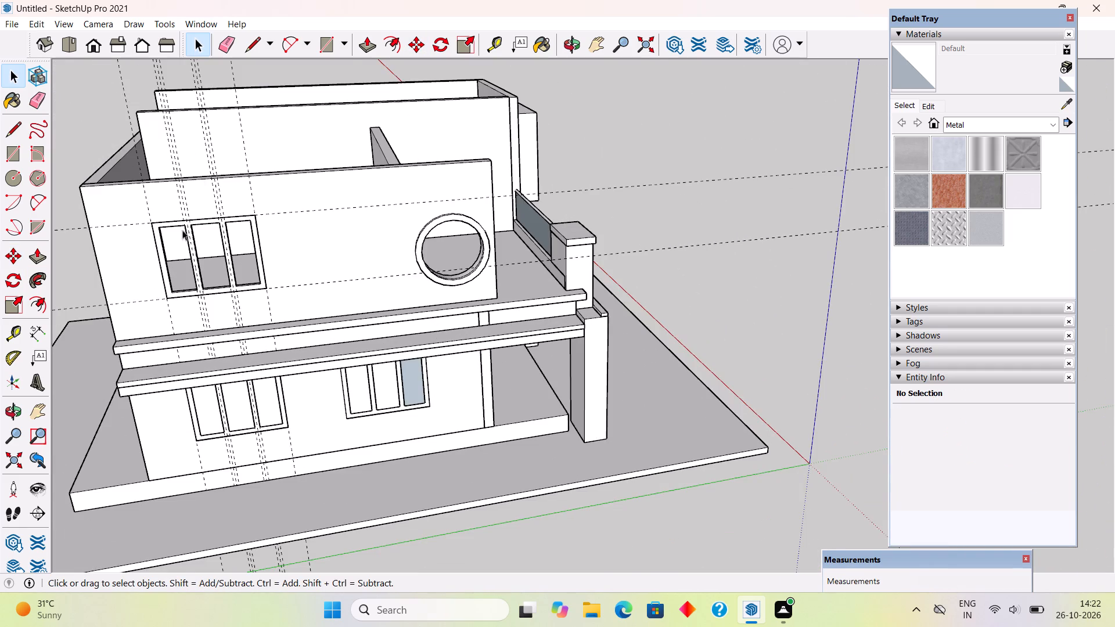
scroll(134, 208, "up", 12)
middle_click_drag(170, 273, 202, 253)
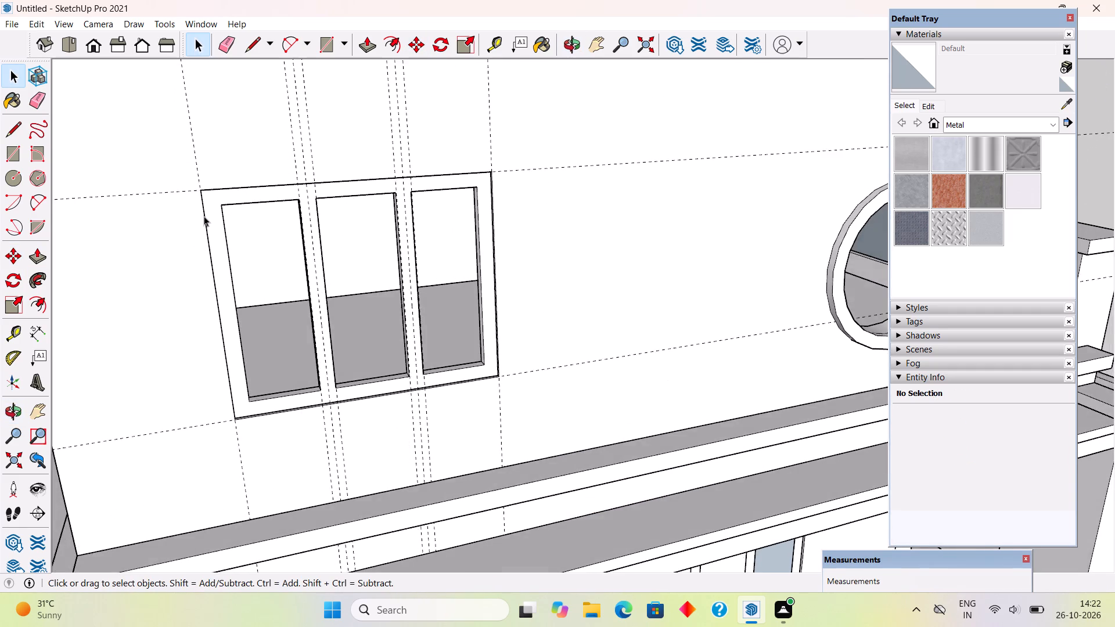
scroll(204, 216, "up", 2)
key("r")
left_click(231, 203)
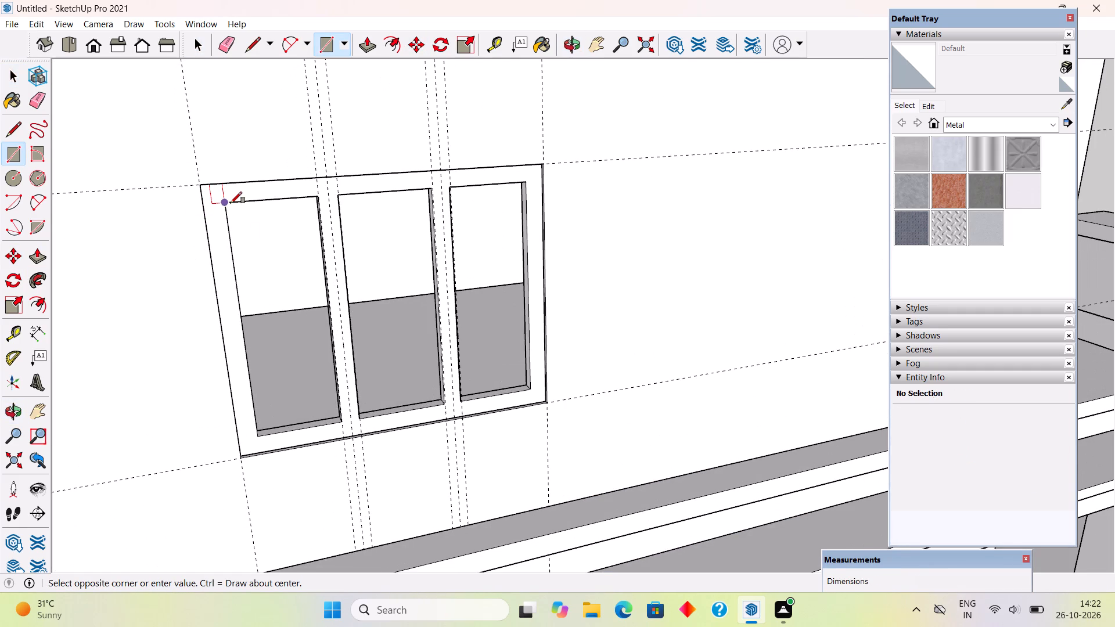
left_click(341, 421)
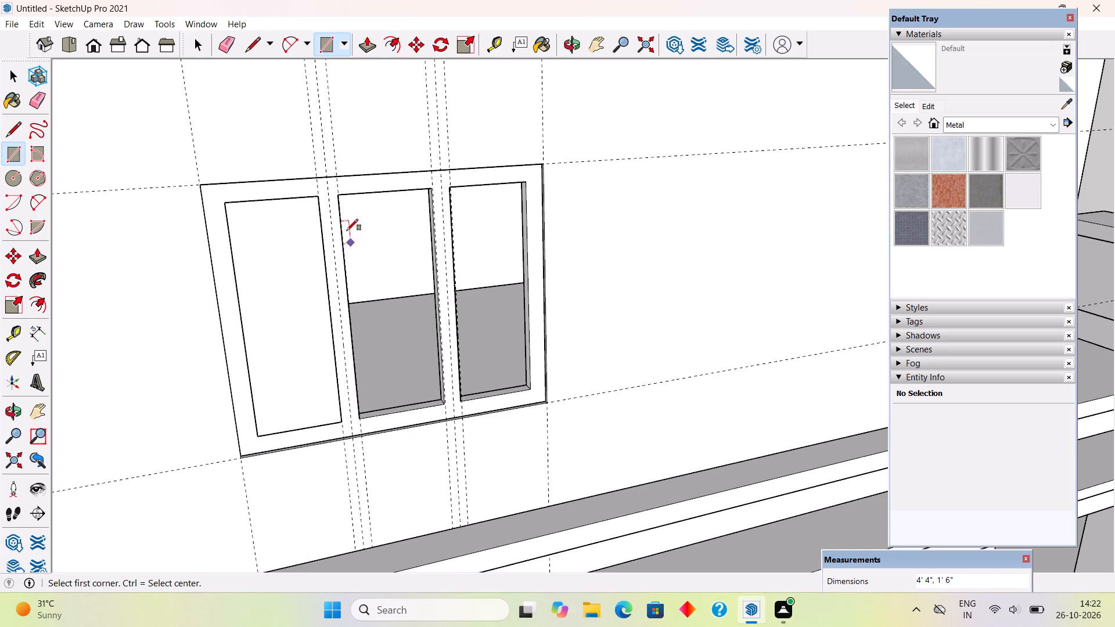
left_click(335, 197)
left_click(444, 403)
left_click(452, 188)
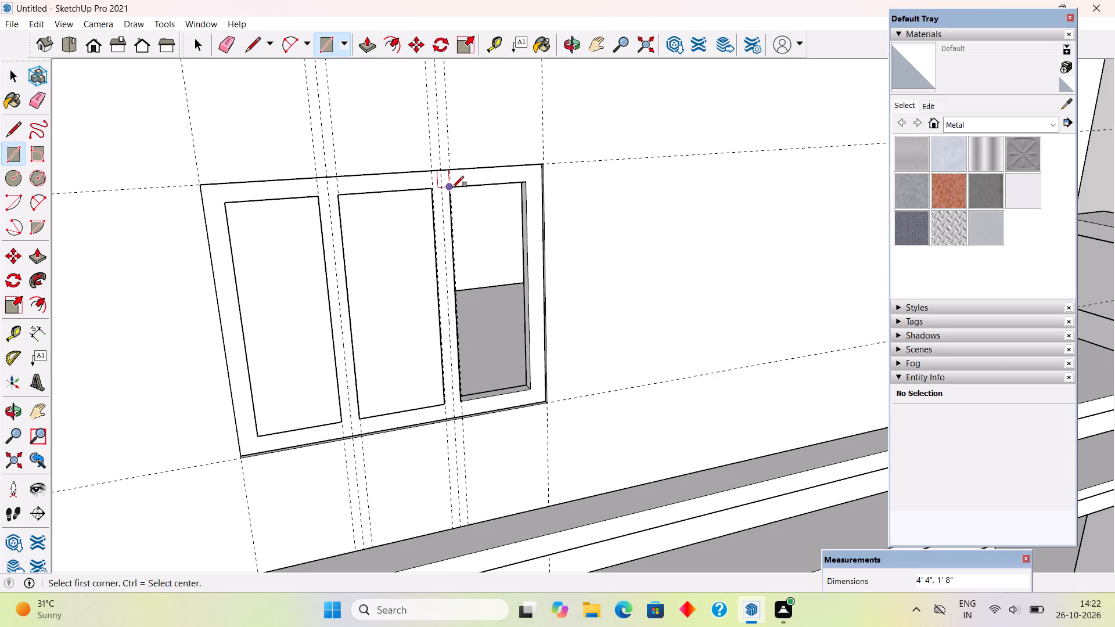
left_click(533, 387)
Make each of the three upper-window pane rectangles its own separate group.
key("space")
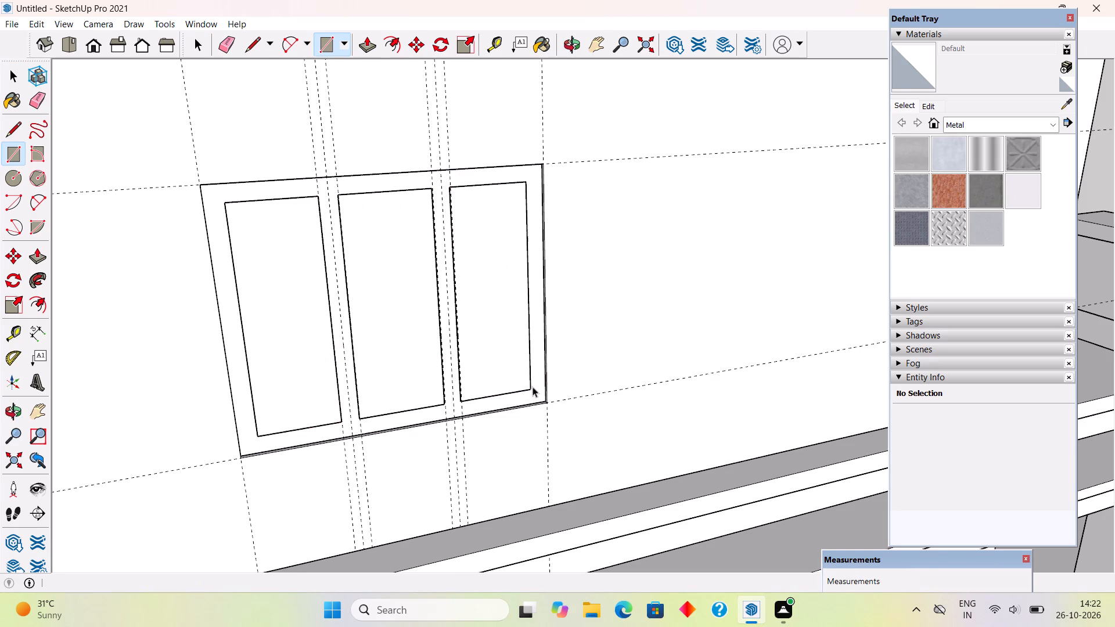
triple_click(506, 315)
right_click(506, 315)
left_click(549, 435)
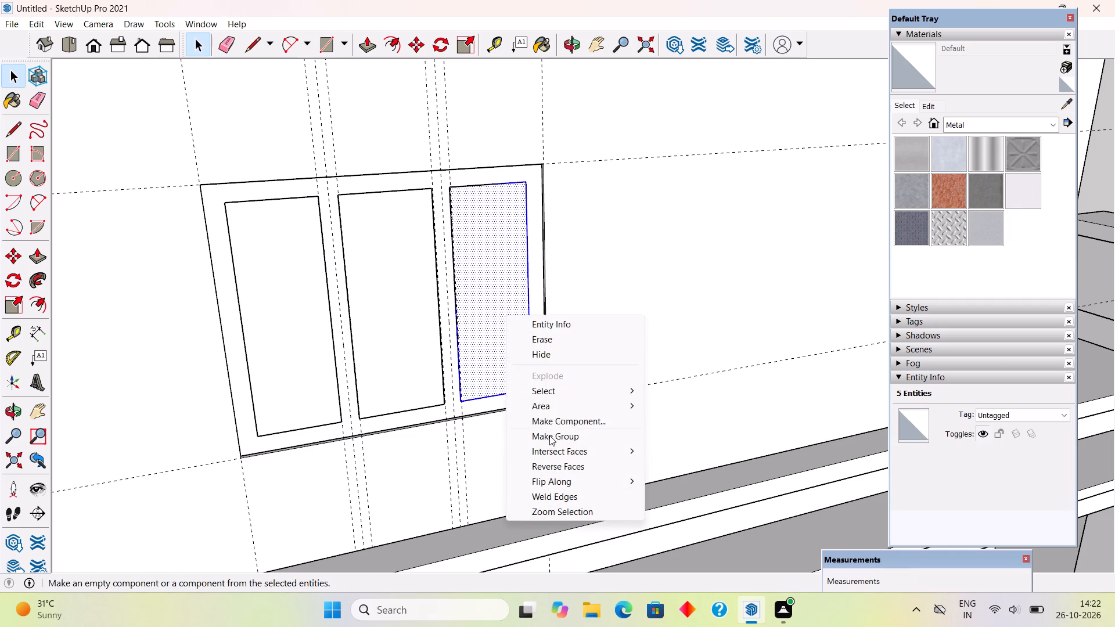
triple_click(365, 323)
right_click(365, 323)
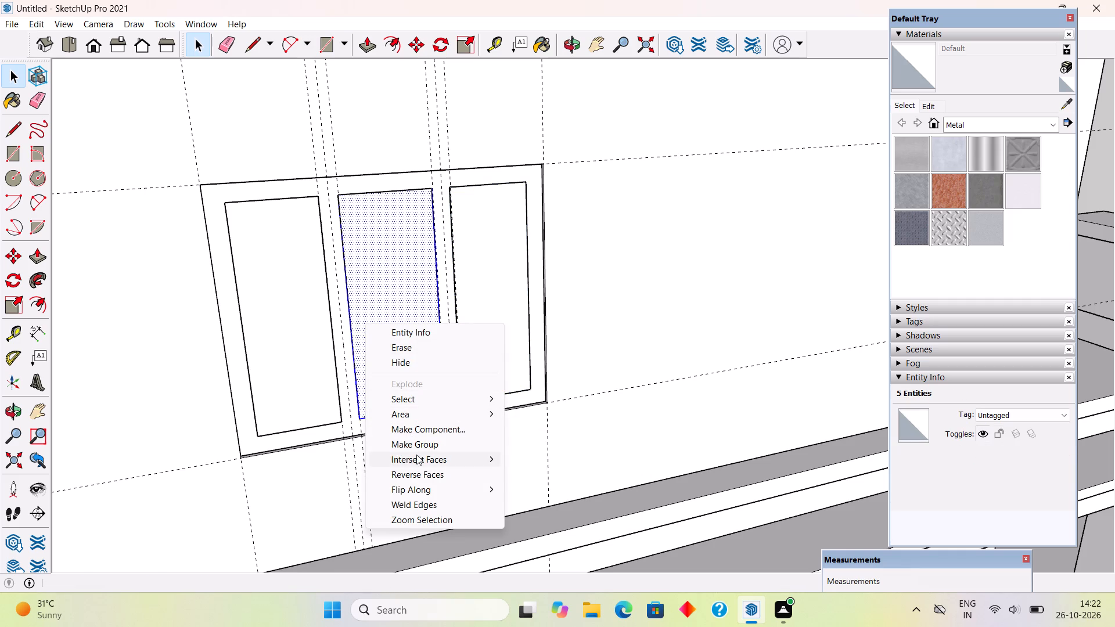
left_click(418, 445)
triple_click(286, 339)
right_click(286, 339)
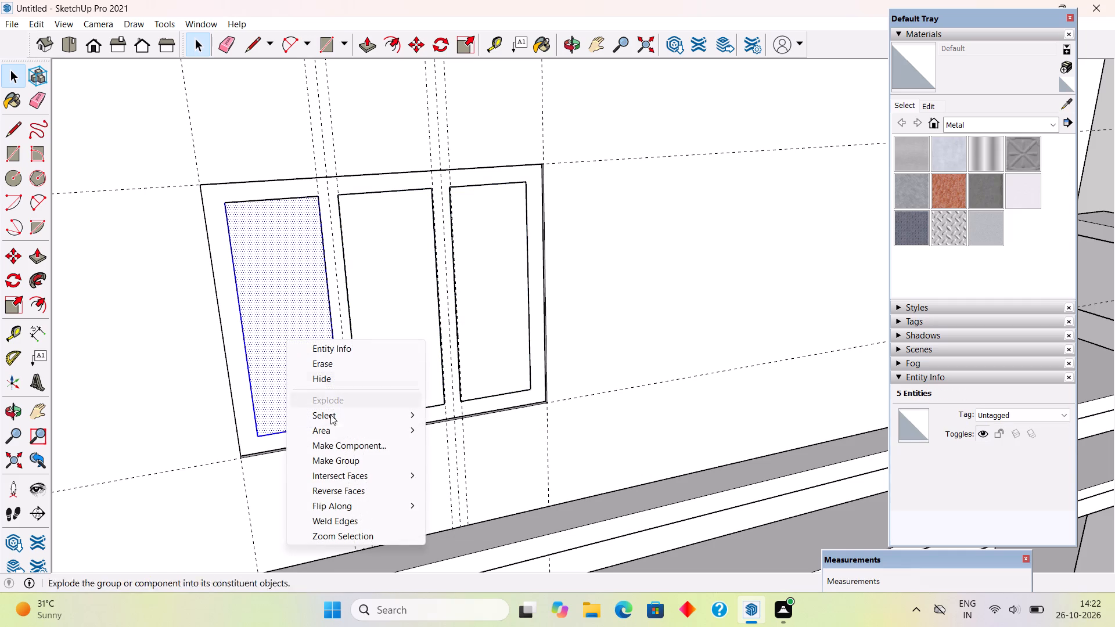
left_click(350, 457)
scroll(350, 449, "down", 15)
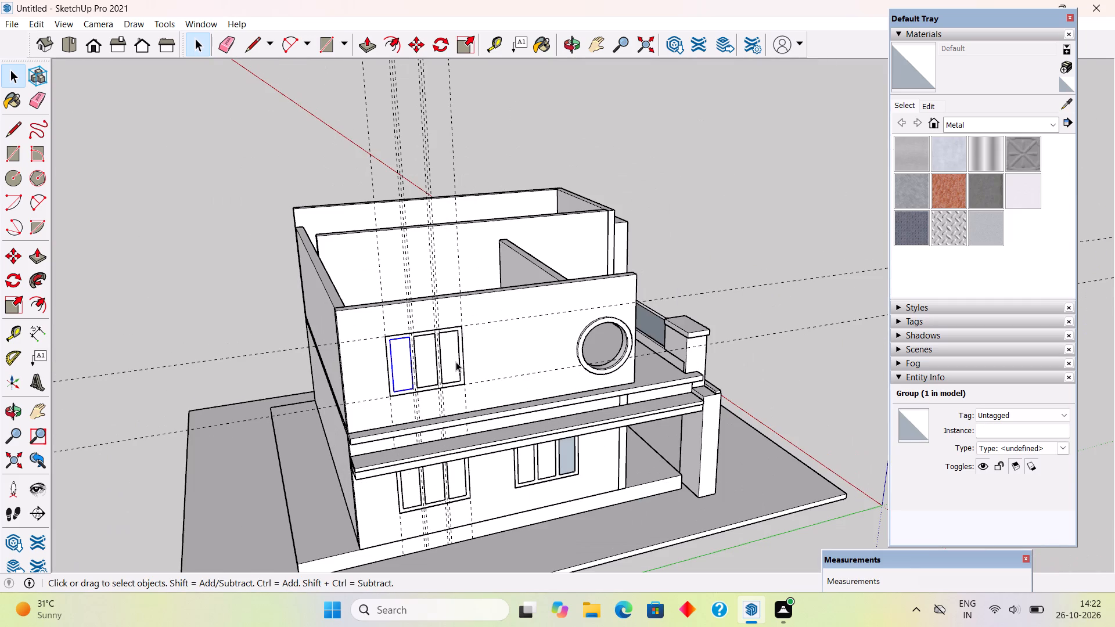
Measure the height of the front face of the canopy band above the ground-floor windows.
left_click(180, 250)
middle_click_drag(385, 320, 300, 309)
scroll(306, 324, "up", 3)
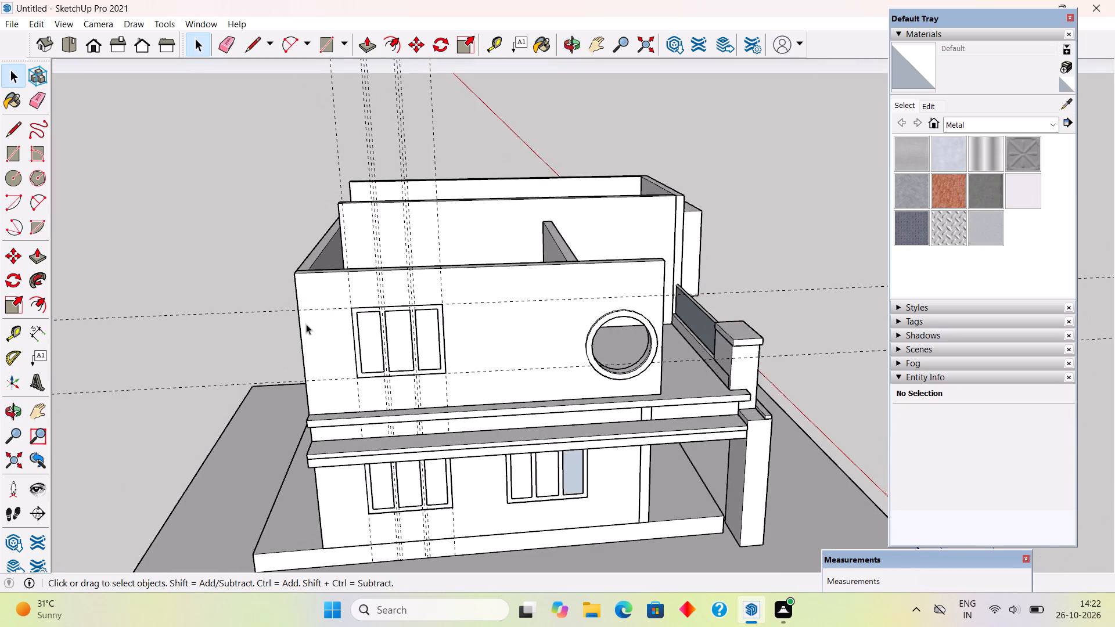
middle_click_drag(472, 313, 556, 246)
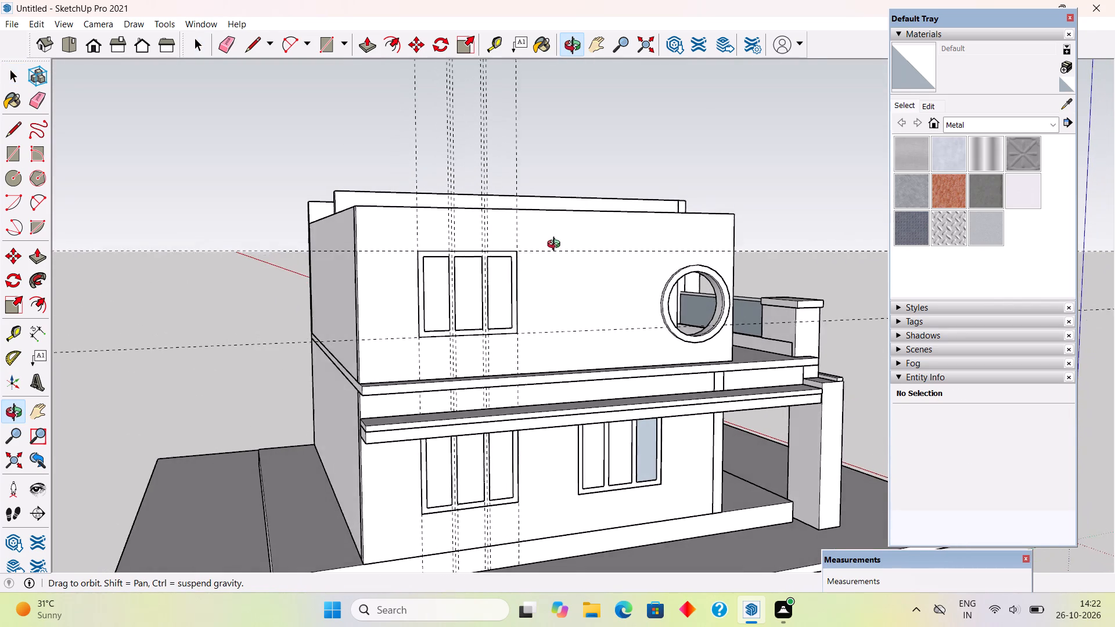
middle_click_drag(556, 246, 557, 246)
scroll(456, 433, "up", 10)
middle_click_drag(436, 413, 445, 391)
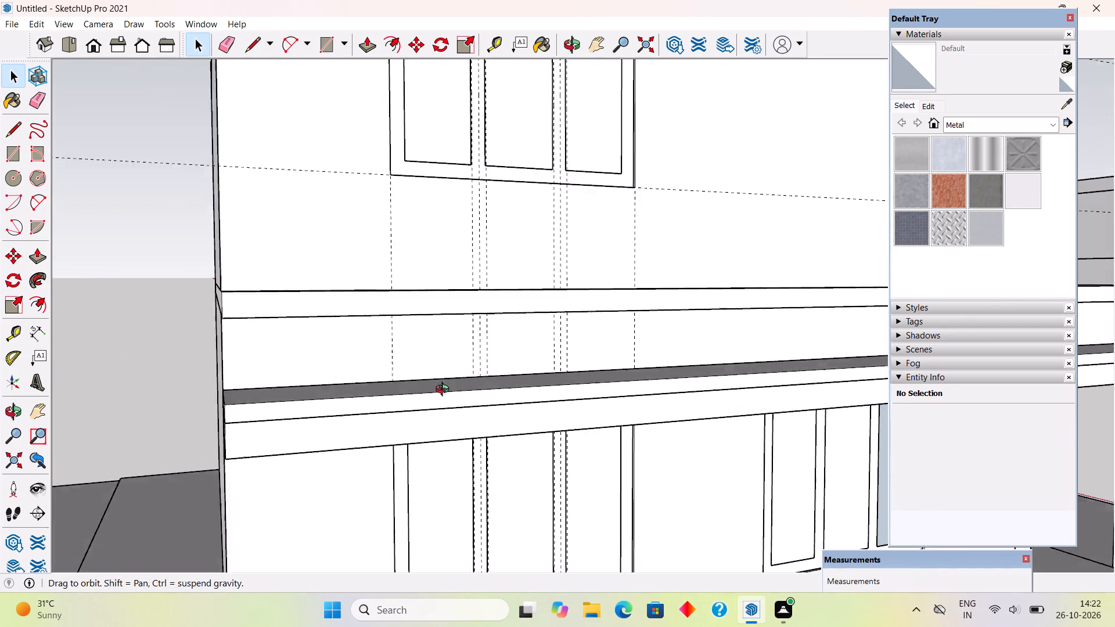
middle_click_drag(445, 391, 486, 317)
scroll(358, 289, "up", 10)
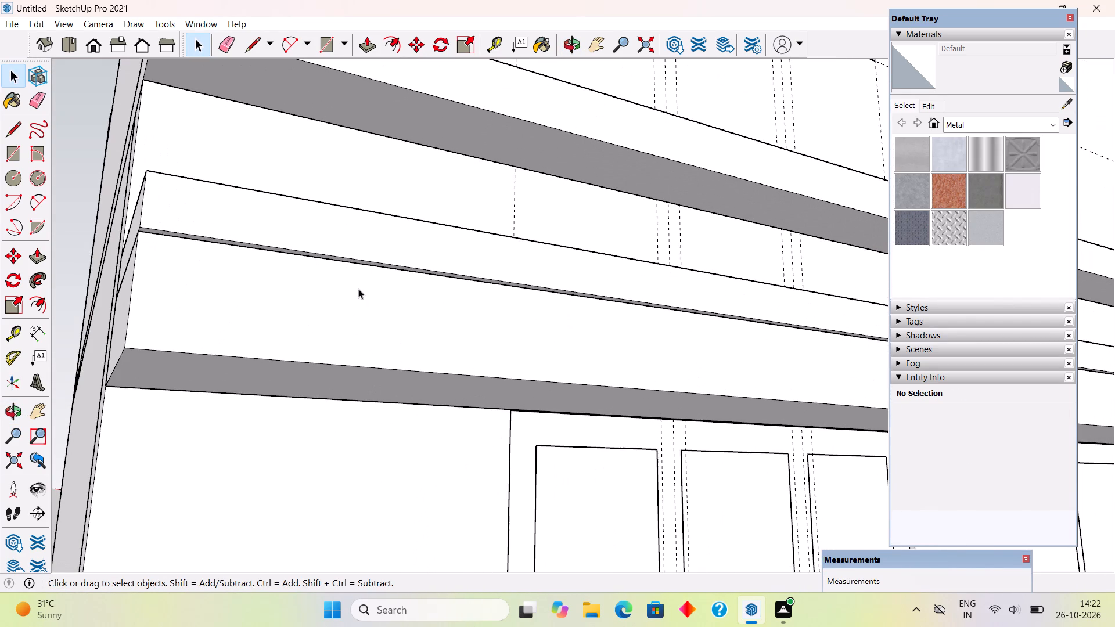
key("t")
left_click(309, 359)
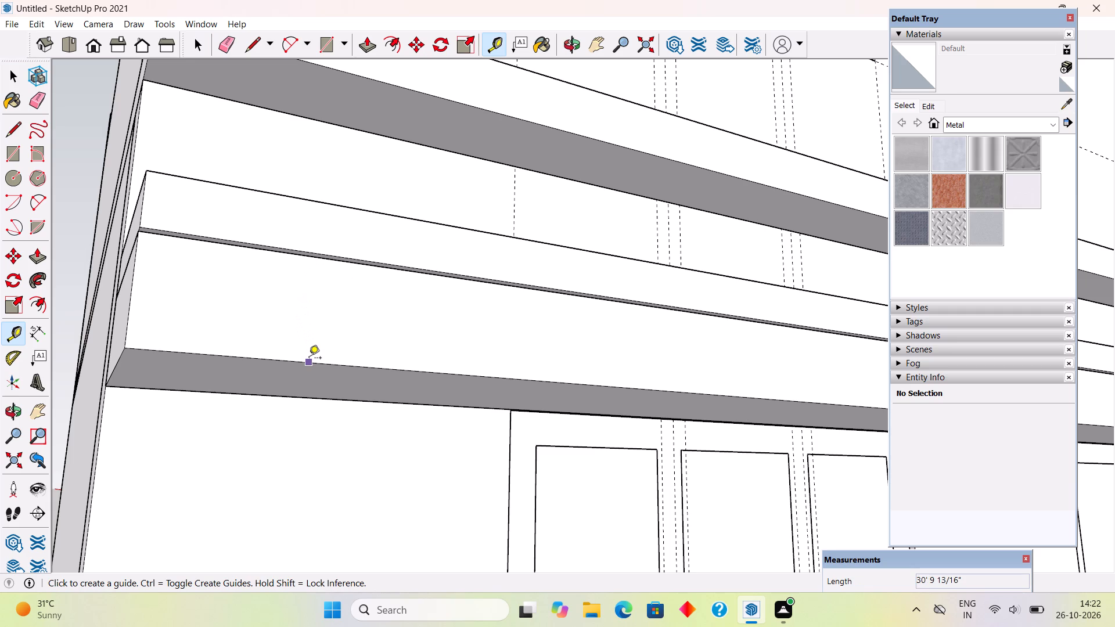
key("space")
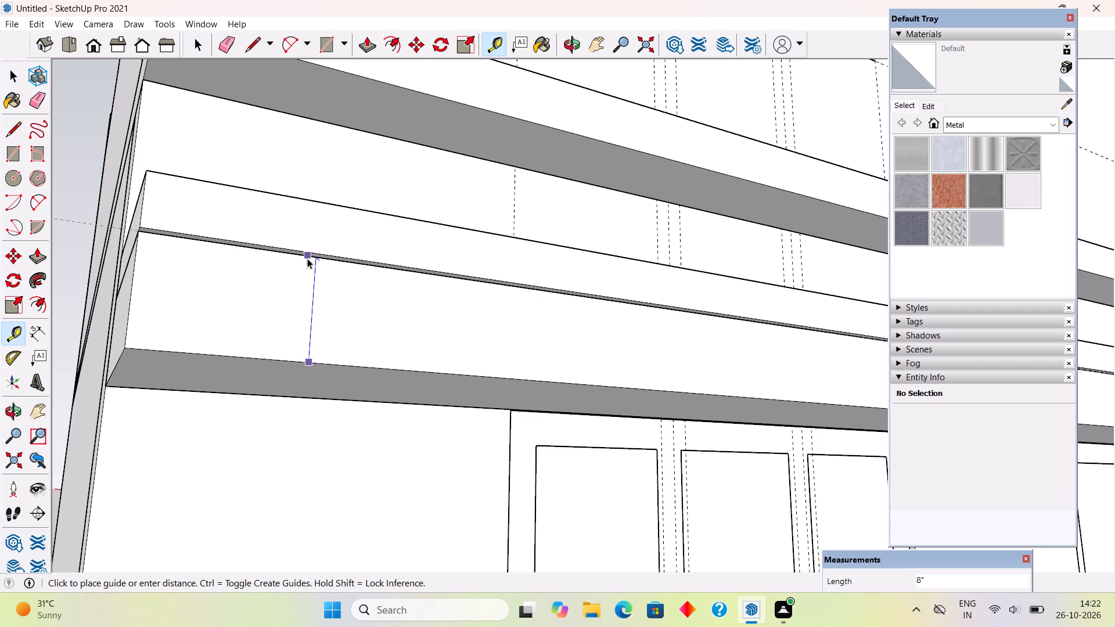
Place a horizontal guide 8" above the top edge of the upper three-pane window frame.
scroll(307, 258, "down", 6)
scroll(336, 329, "down", 10)
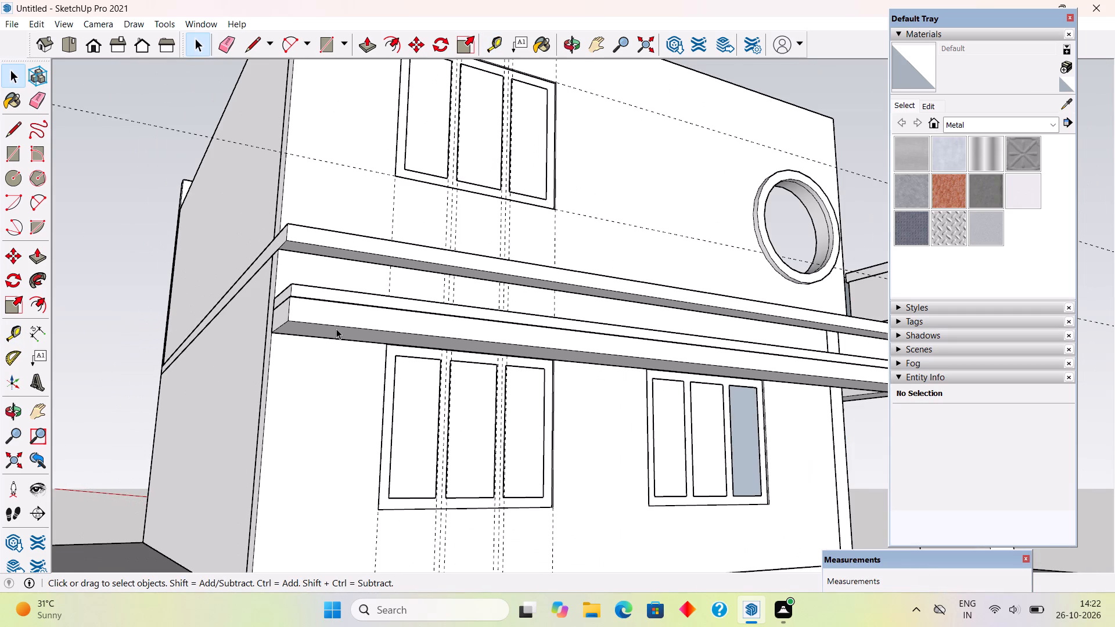
scroll(336, 329, "down", 5)
middle_click_drag(361, 171, 347, 292)
scroll(376, 251, "up", 3)
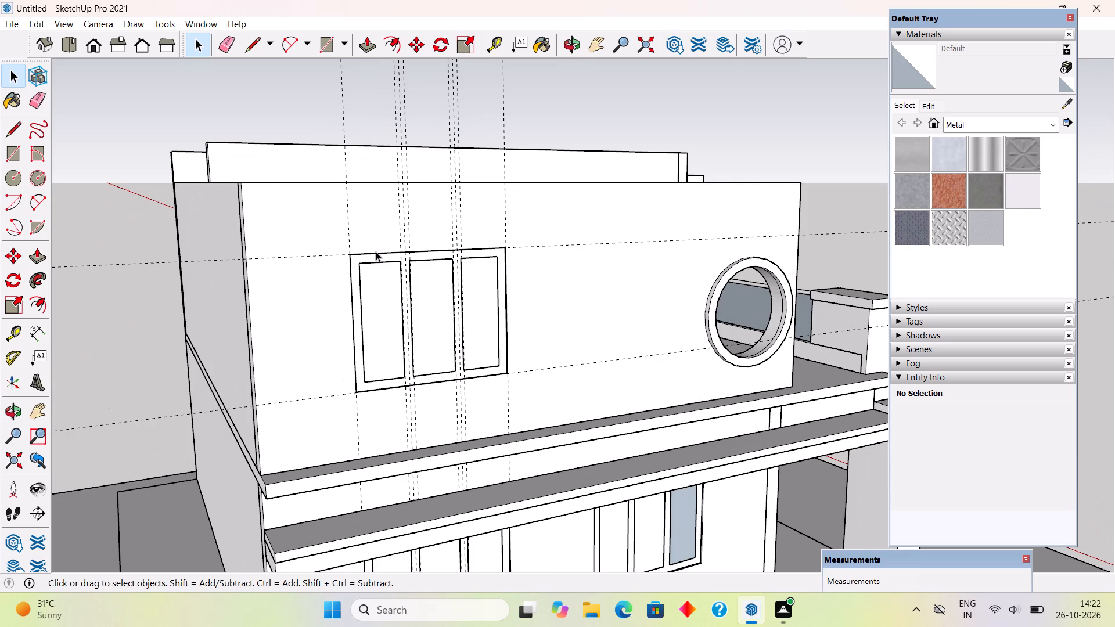
key("t")
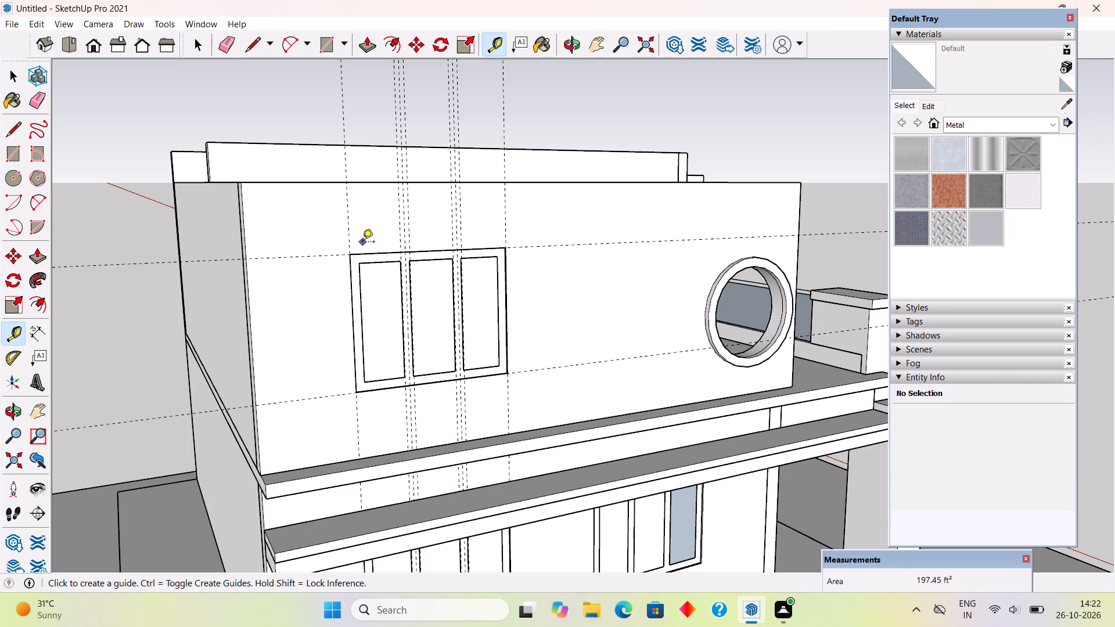
left_click(358, 255)
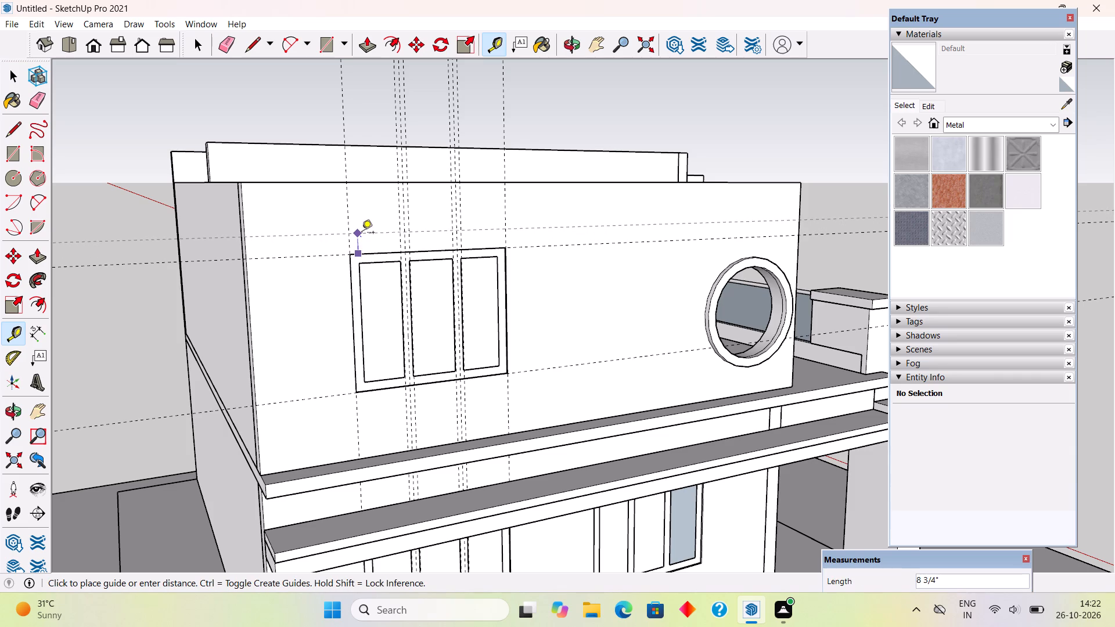
key("8")
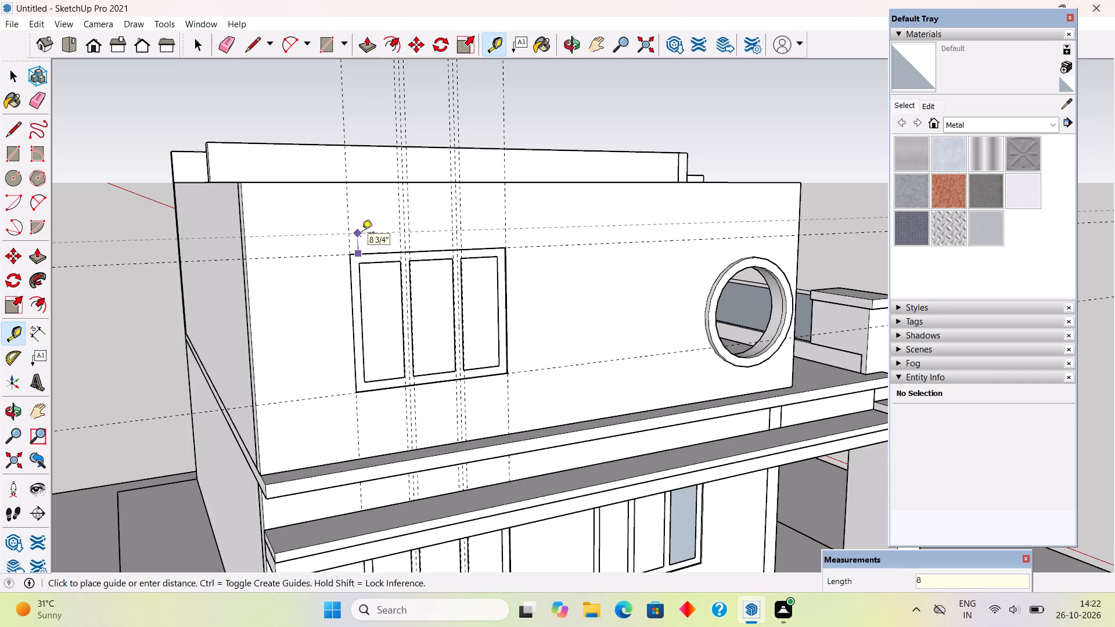
key("shift+quotedbl")
key("Return")
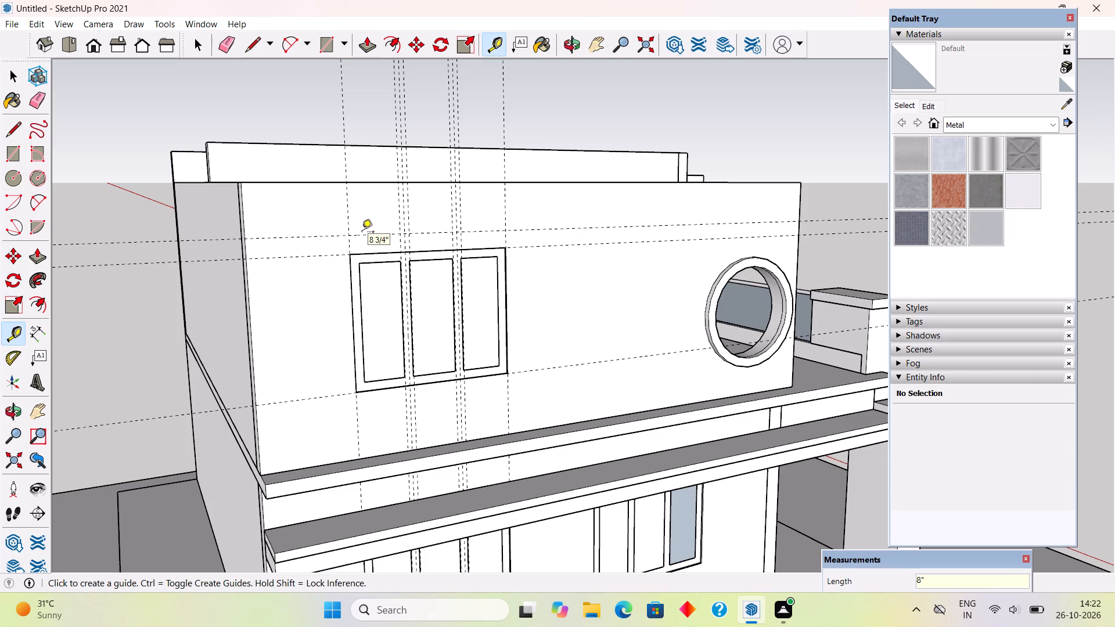
key("space")
Place vertical guides 3" outside both side edges of the upper window frame.
middle_click_drag(296, 246, 207, 250)
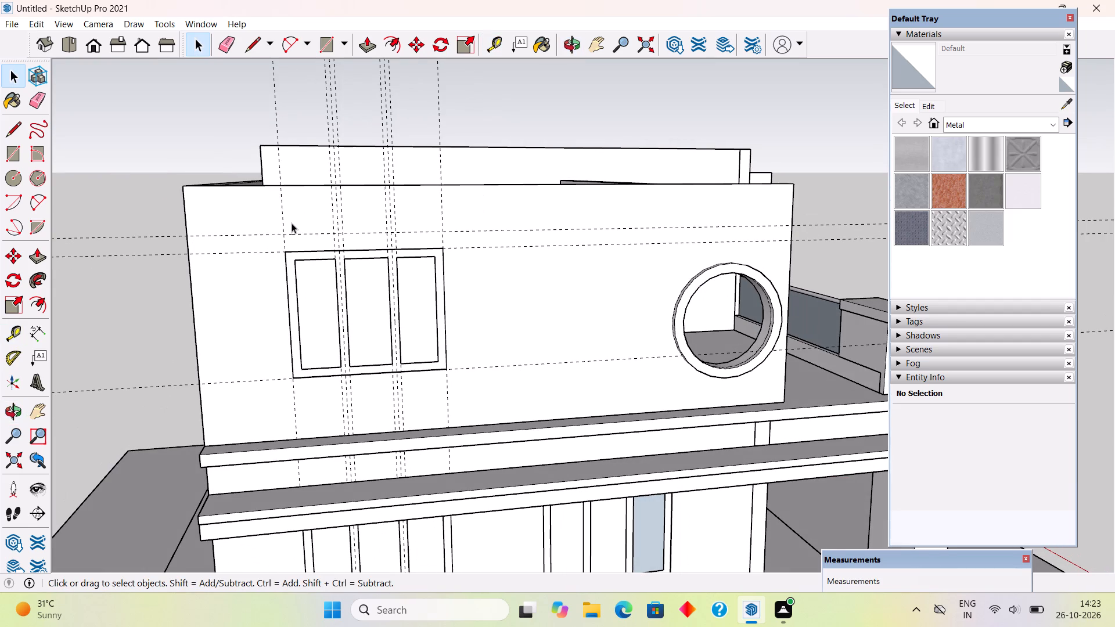
key("t")
left_click(283, 220)
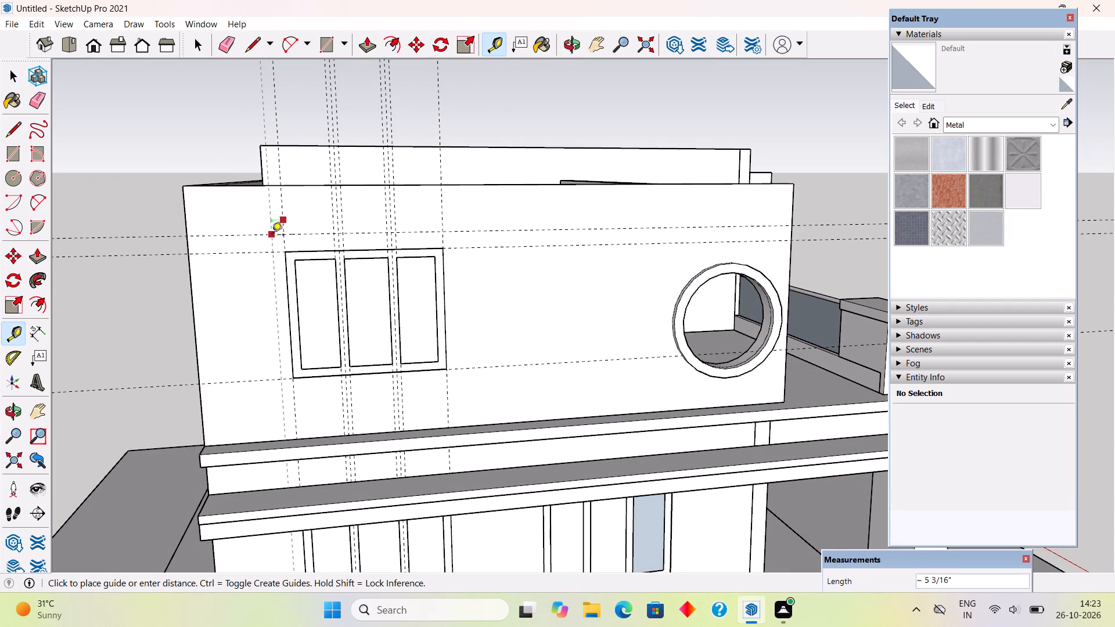
type("3\"")
key("Return")
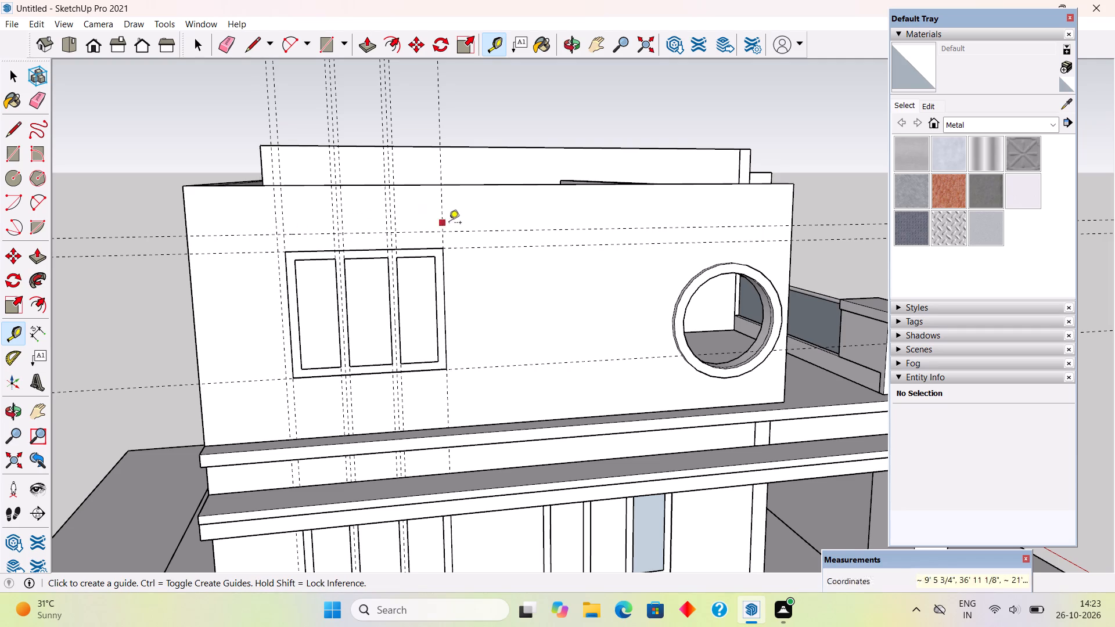
left_click(443, 215)
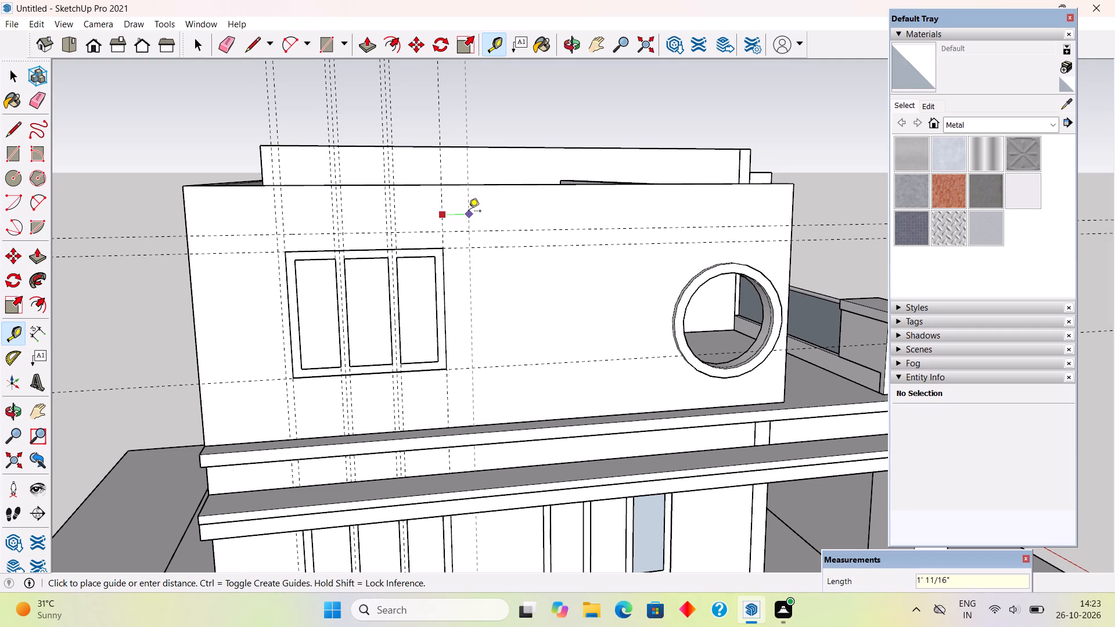
type("3\"")
key("Return")
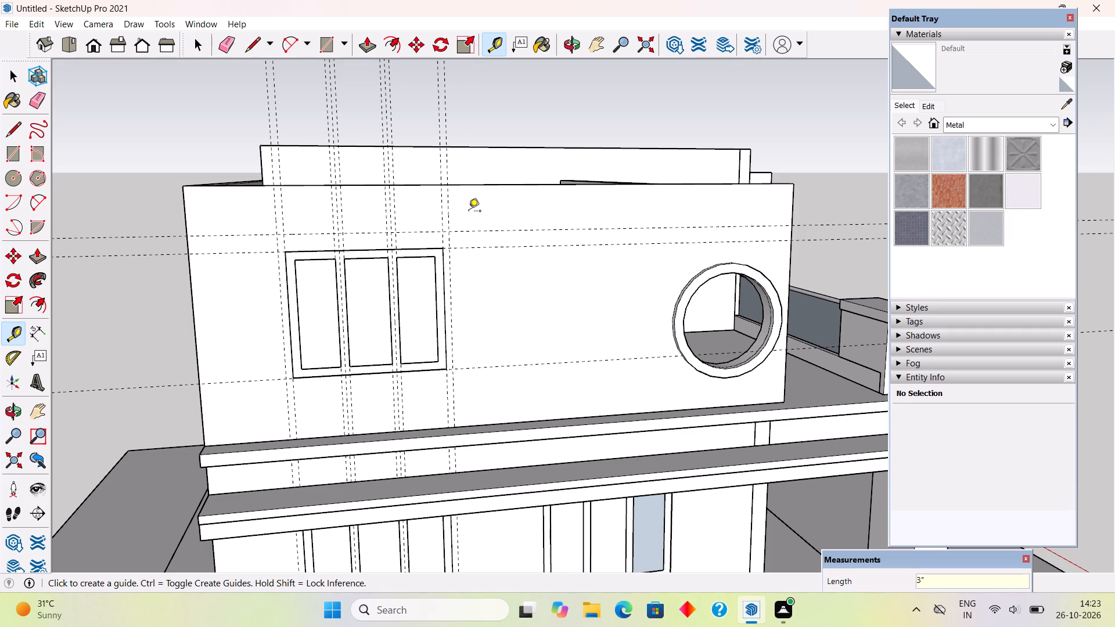
Draw an 8" by 6' 6" rectangle between the new guides directly above the upper window.
key("r")
left_click(276, 237)
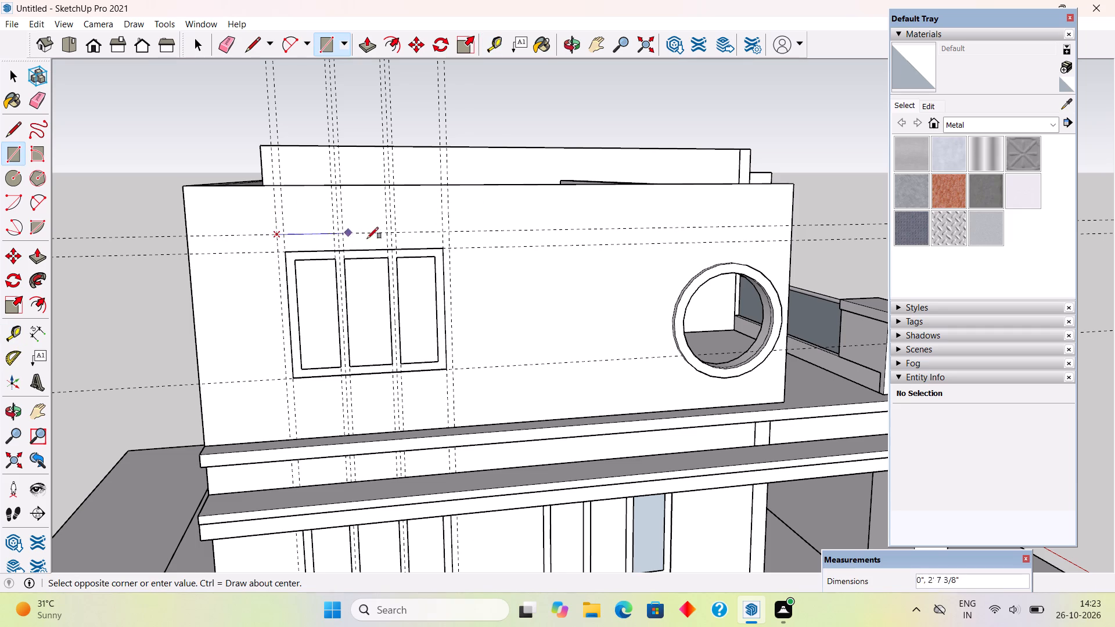
left_click(449, 250)
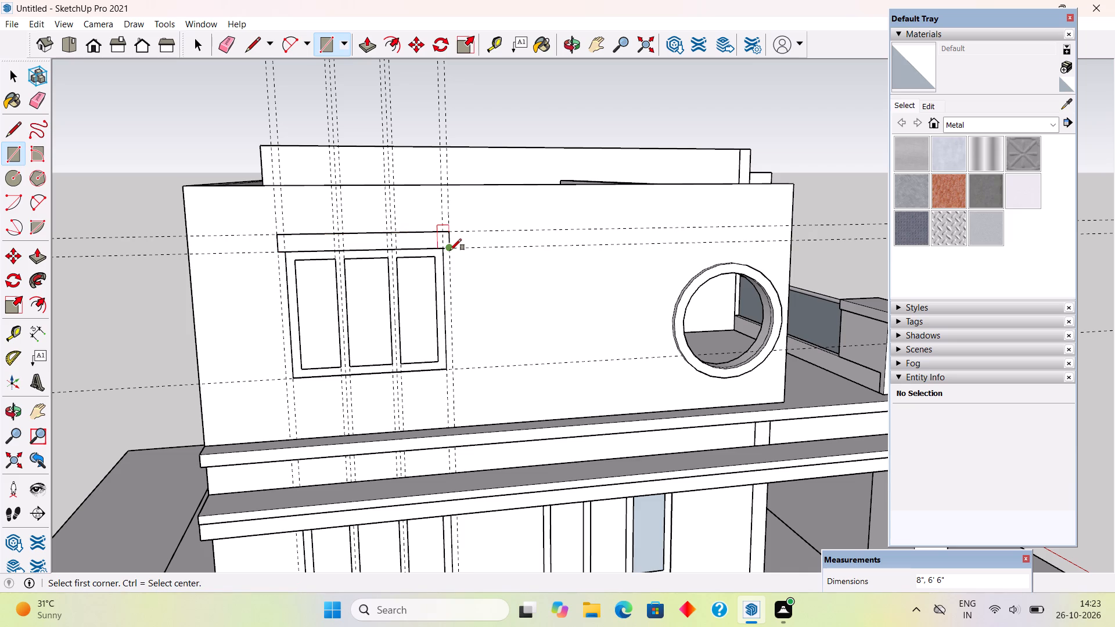
Extrude the rectangle above the upper window 2' outward, matching the lower canopy's projection, to form a sunshade.
key("p")
left_click(415, 240)
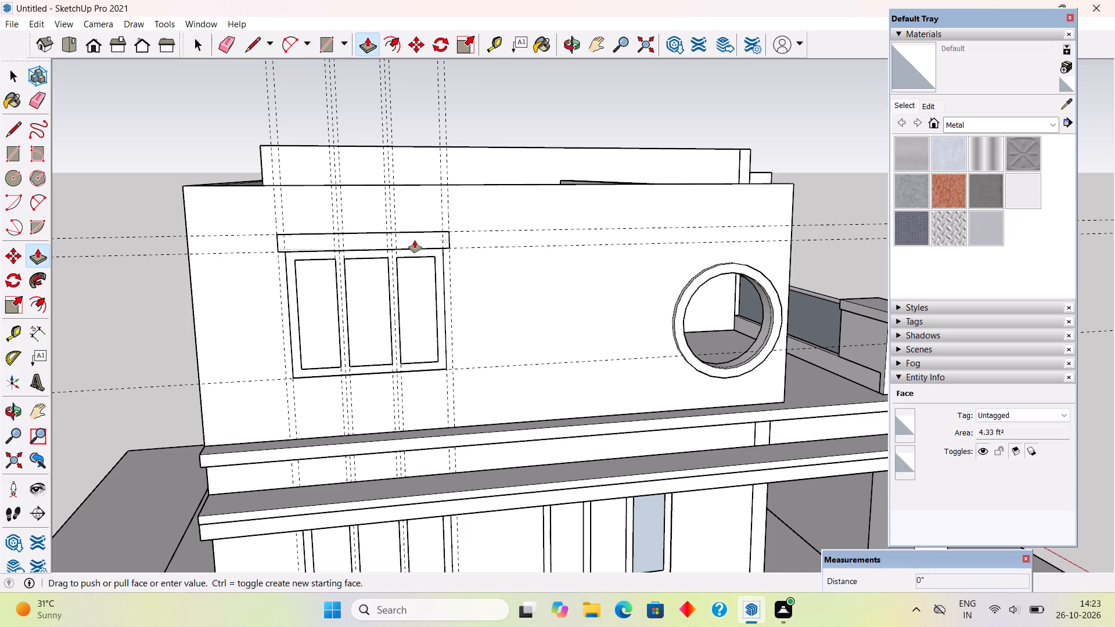
middle_click_drag(506, 477, 938, 243)
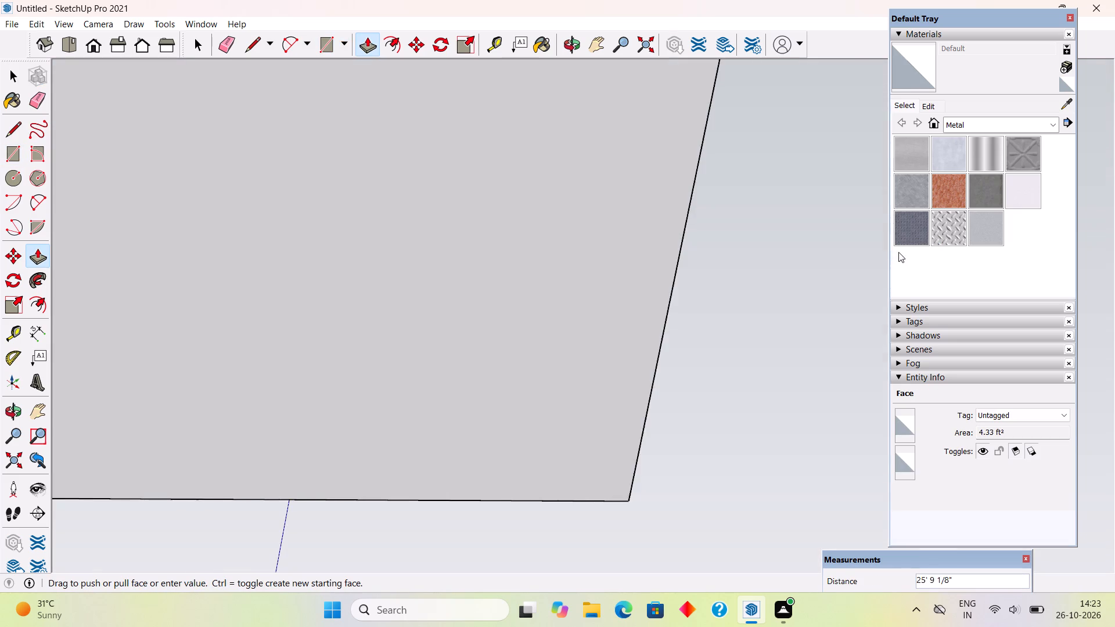
scroll(463, 381, "down", 11)
scroll(368, 352, "down", 6)
scroll(449, 272, "down", 11)
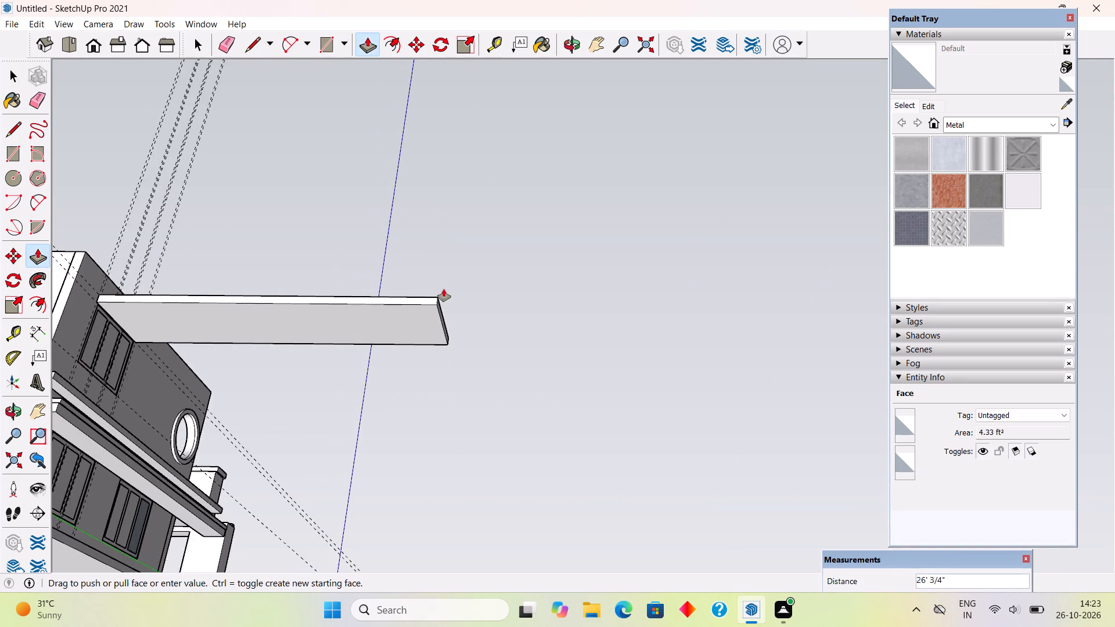
scroll(375, 351, "down", 2)
middle_click_drag(232, 445, 372, 506)
scroll(372, 506, "down", 4)
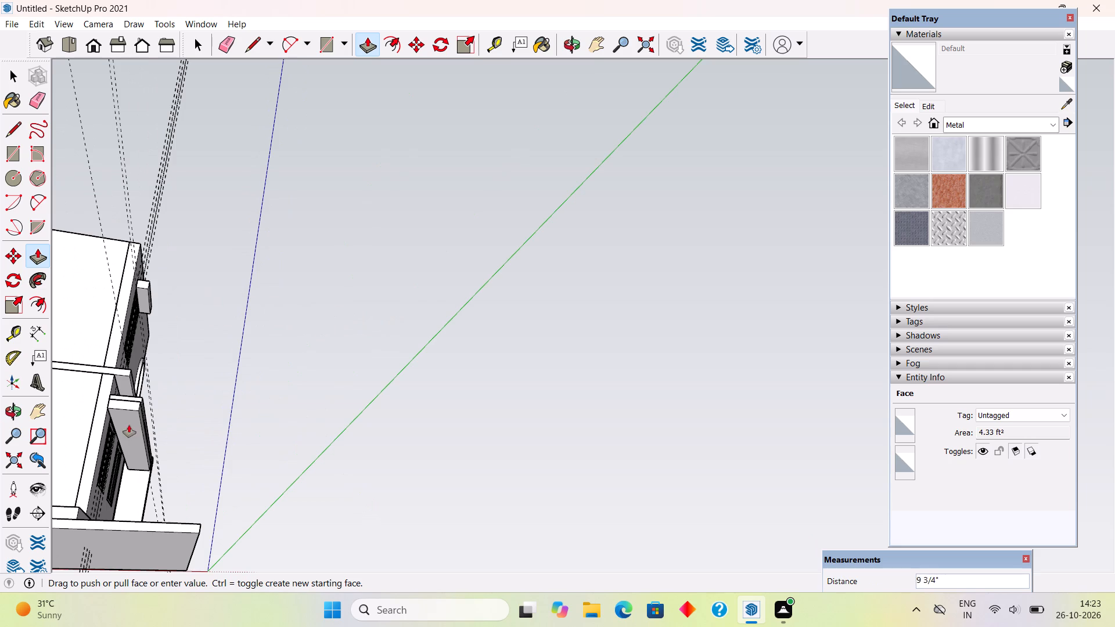
left_click(137, 415)
Make the whole sunshade slab above the upper window a group and clear the selection.
middle_click_drag(286, 322, 221, 383)
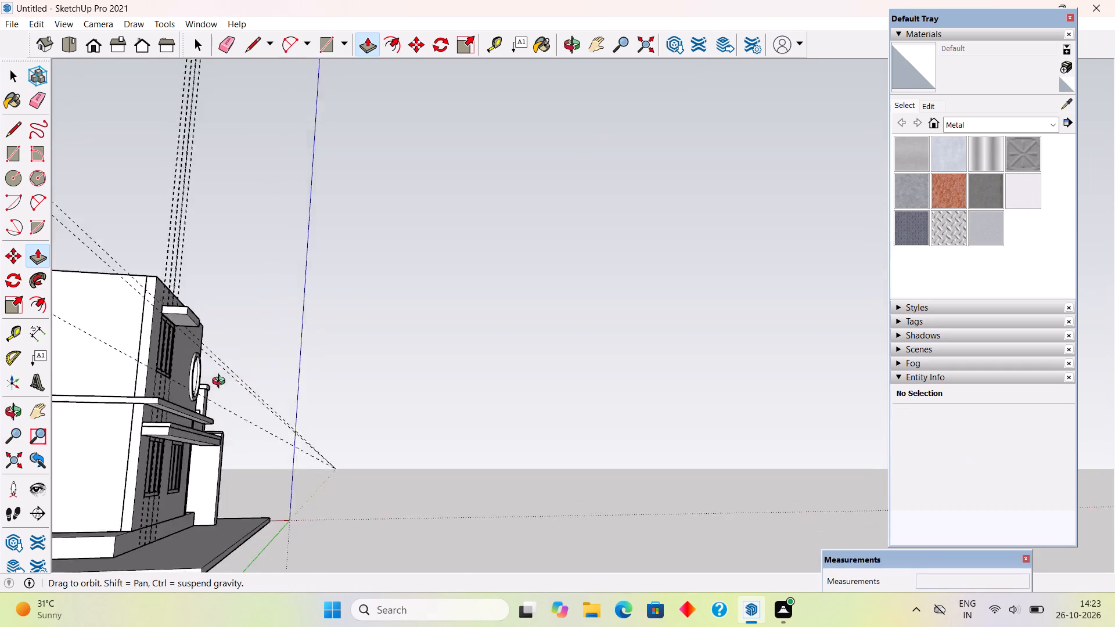
middle_click_drag(221, 383, 55, 481)
scroll(350, 306, "up", 6)
scroll(193, 301, "up", 5)
middle_click_drag(274, 330, 178, 355)
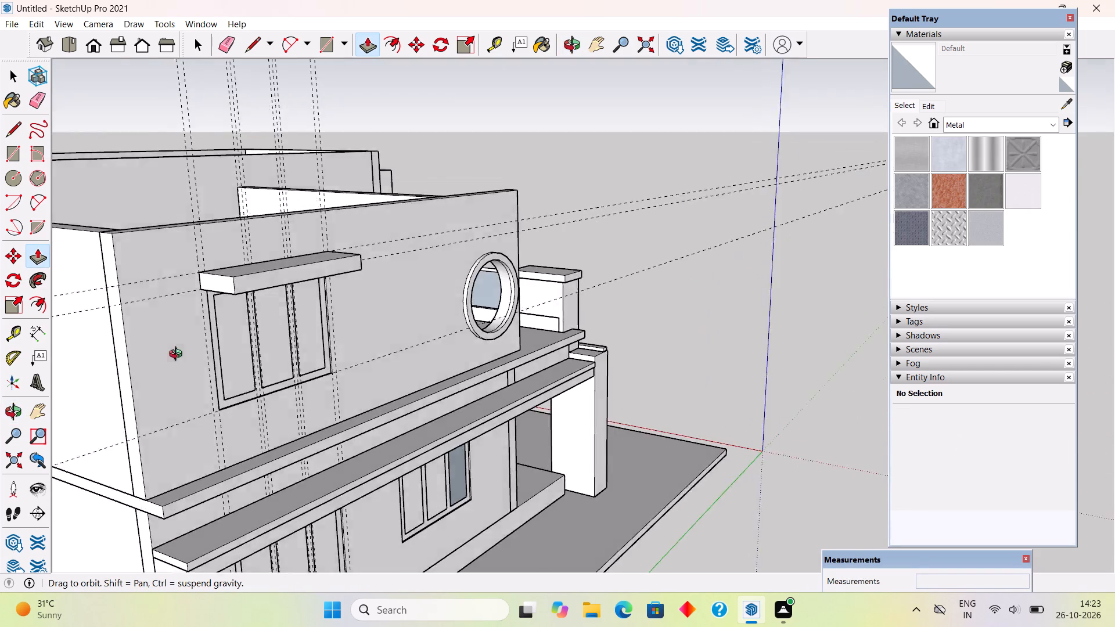
middle_click_drag(178, 355, 114, 352)
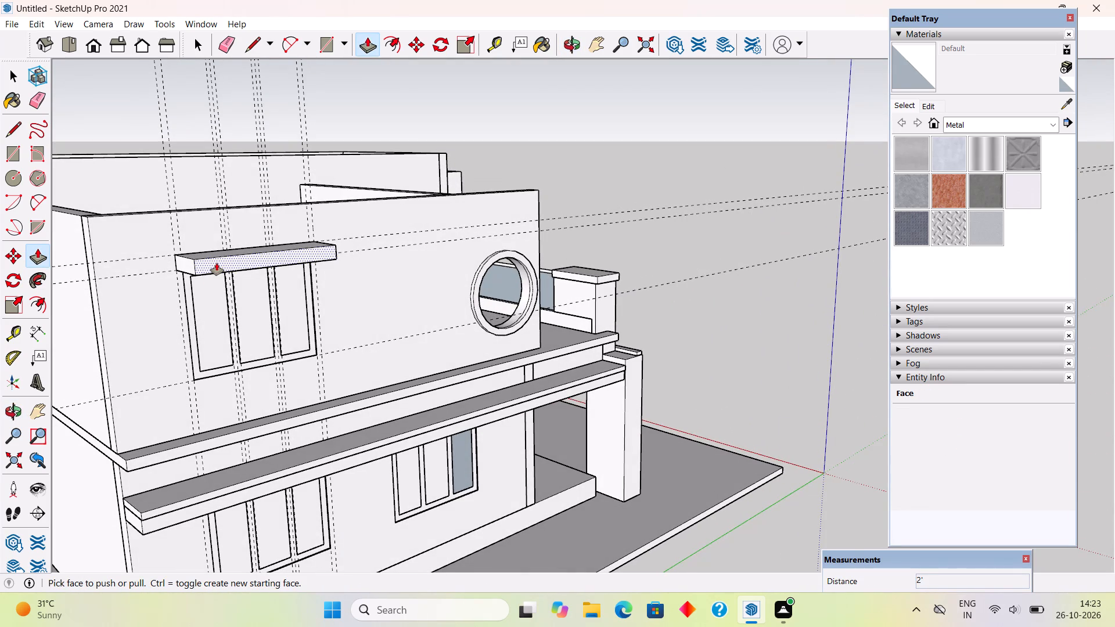
key("space")
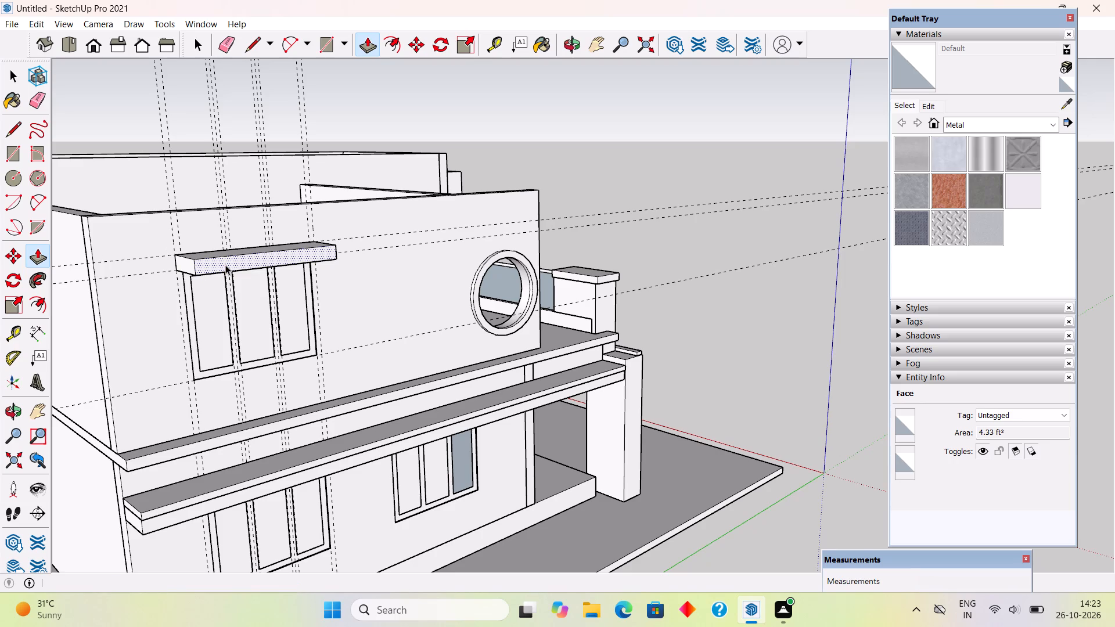
triple_click(225, 265)
right_click(225, 265)
left_click(289, 388)
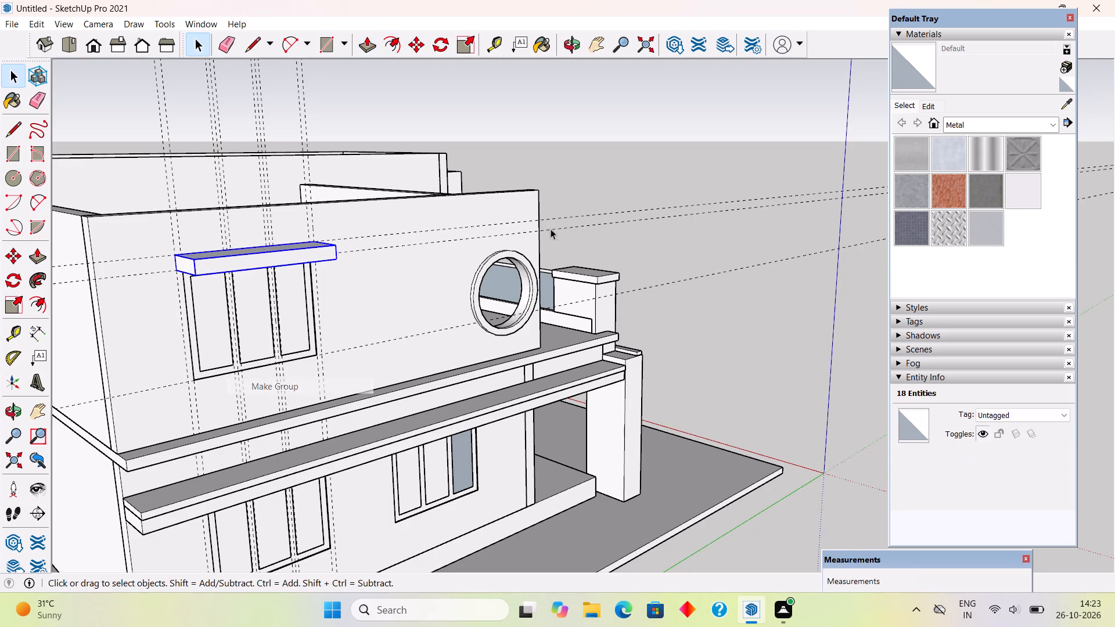
left_click(717, 152)
Draw a rectangle covering the sunshade's top face and extrude it 3" upward as a cap slab.
middle_click_drag(645, 265, 0, 195)
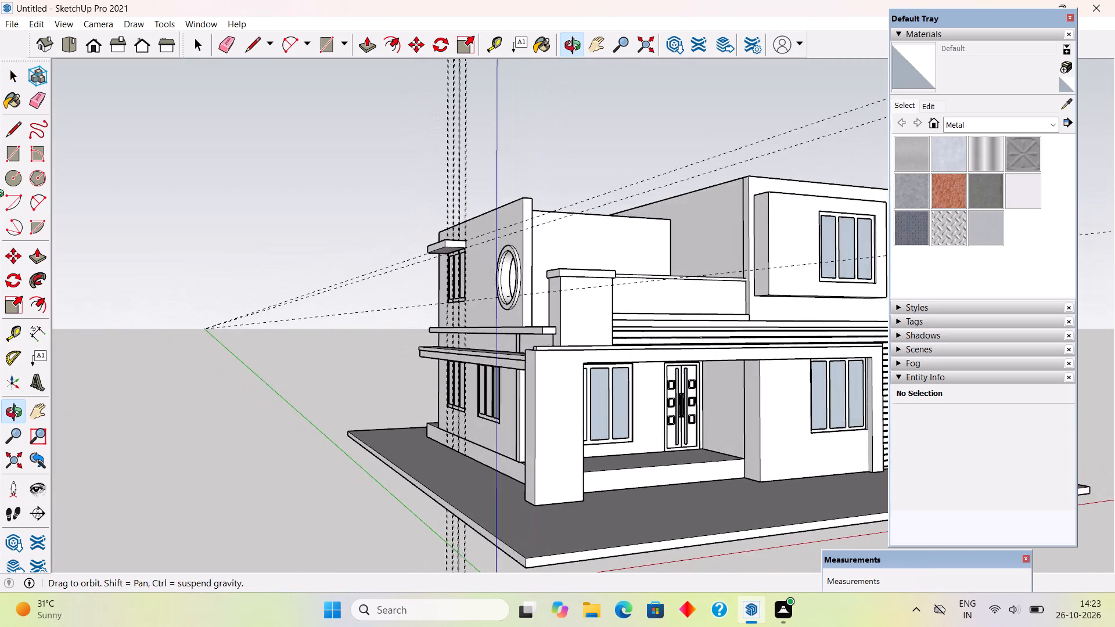
middle_click_drag(0, 195, 598, 318)
scroll(595, 300, "down", 1)
scroll(190, 302, "up", 9)
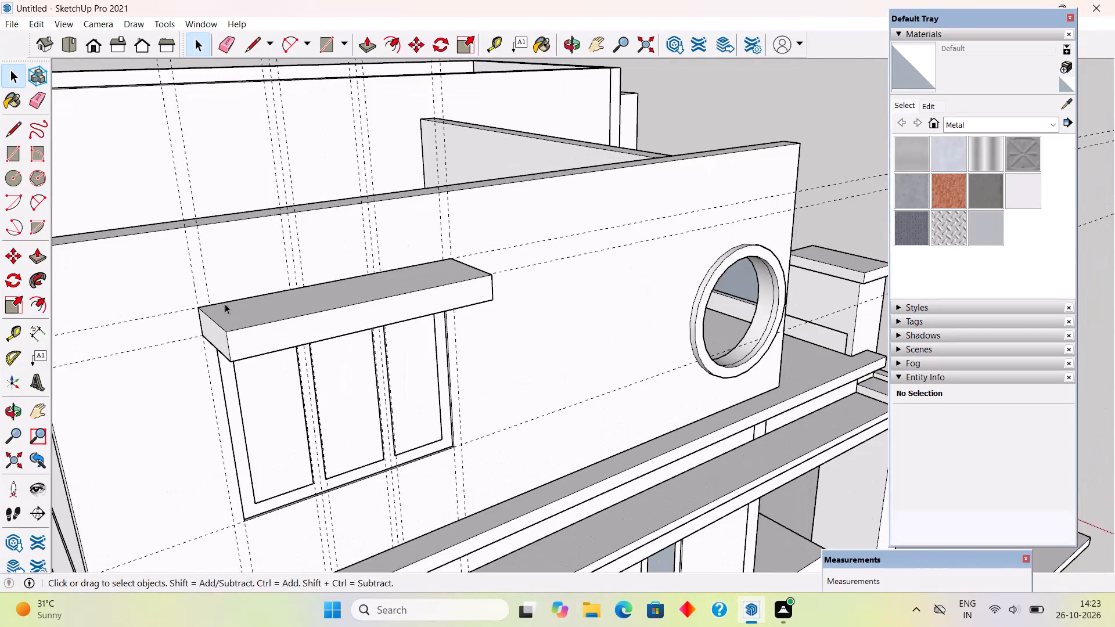
middle_click_drag(232, 315, 237, 352)
scroll(237, 352, "up", 1)
key("r")
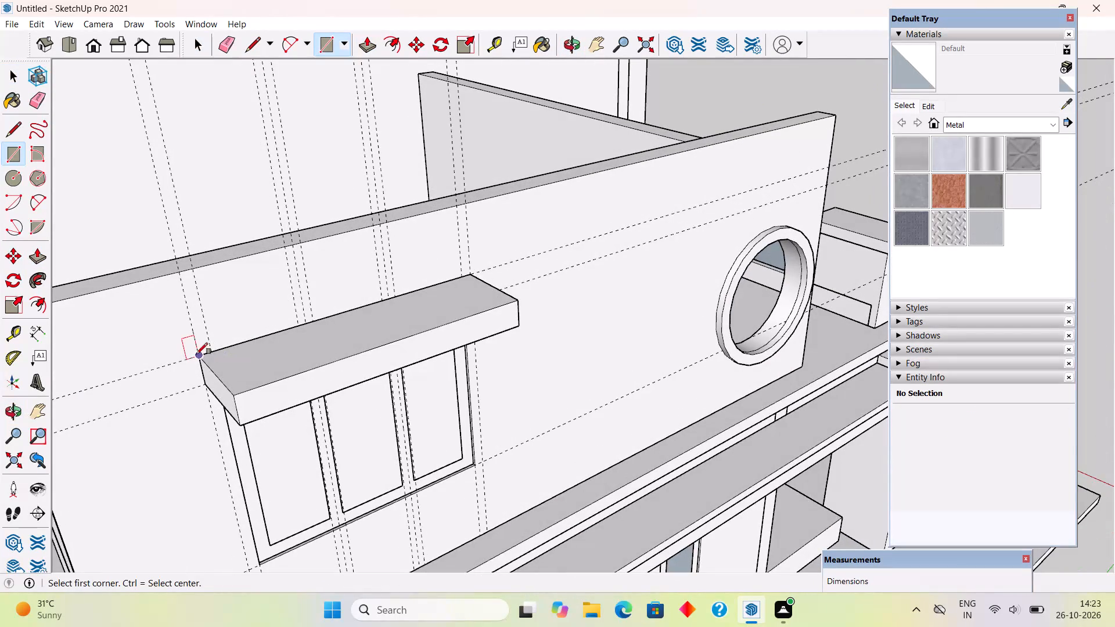
left_click(196, 354)
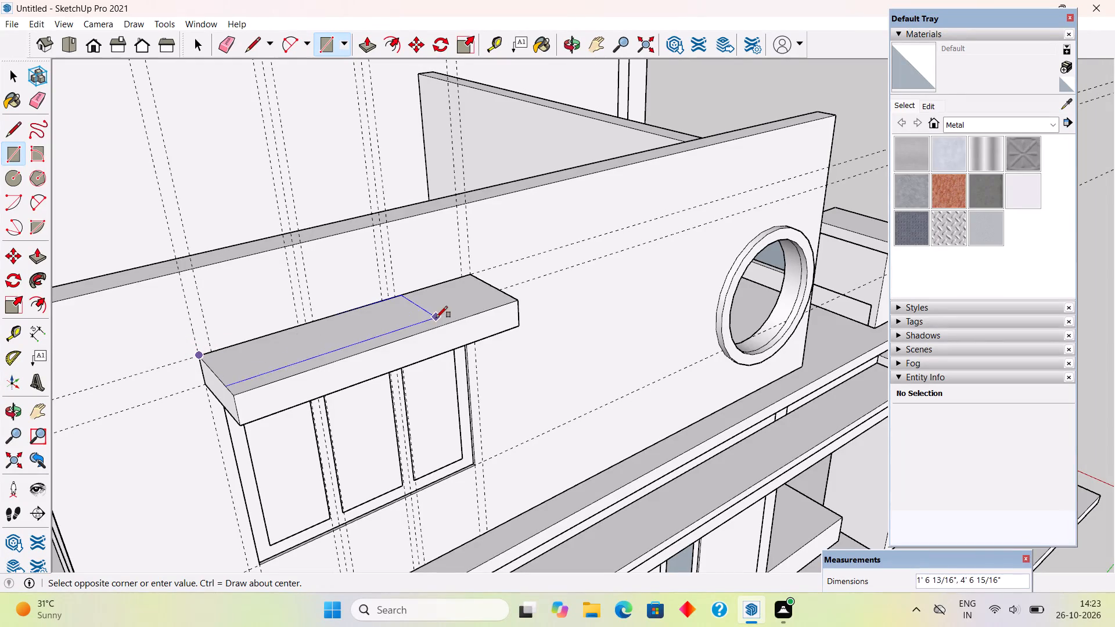
left_click(513, 303)
key("p")
left_click(489, 303)
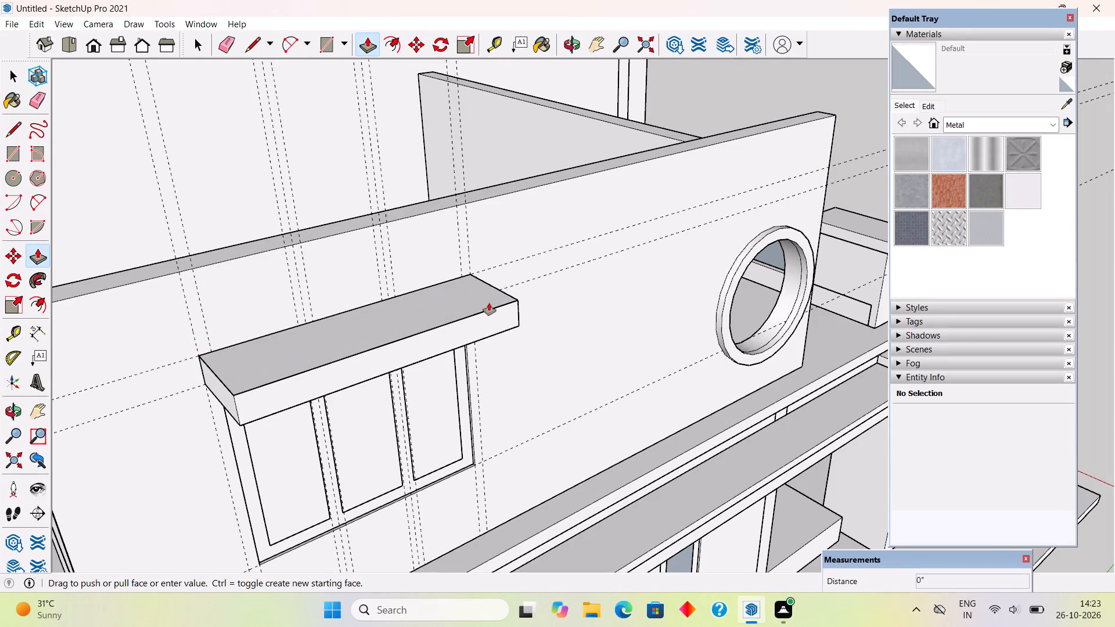
type("3\"")
key("Return")
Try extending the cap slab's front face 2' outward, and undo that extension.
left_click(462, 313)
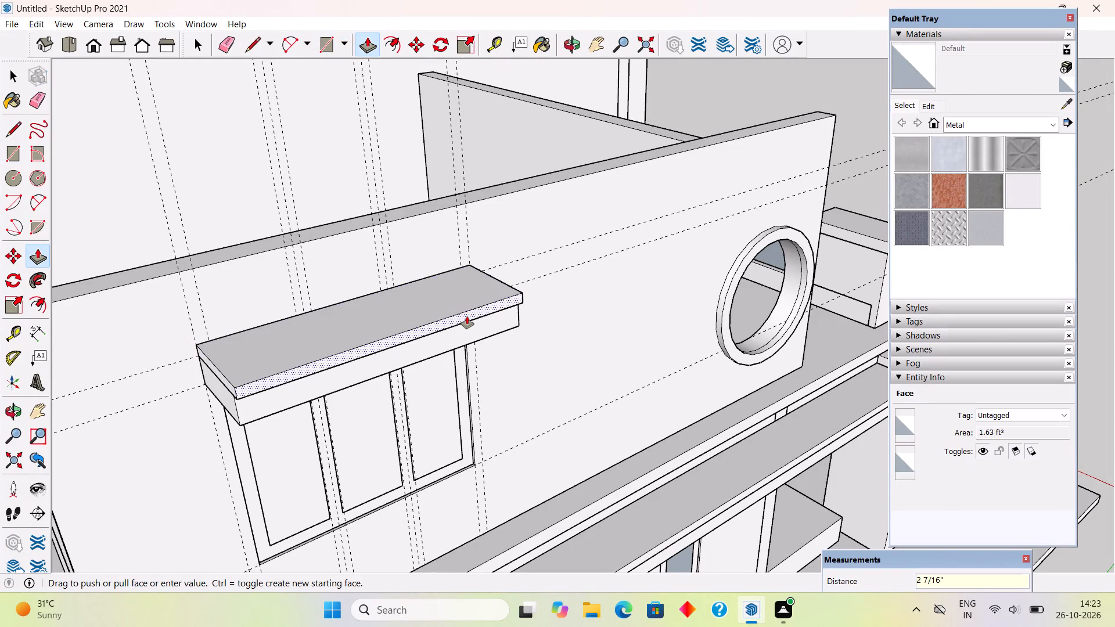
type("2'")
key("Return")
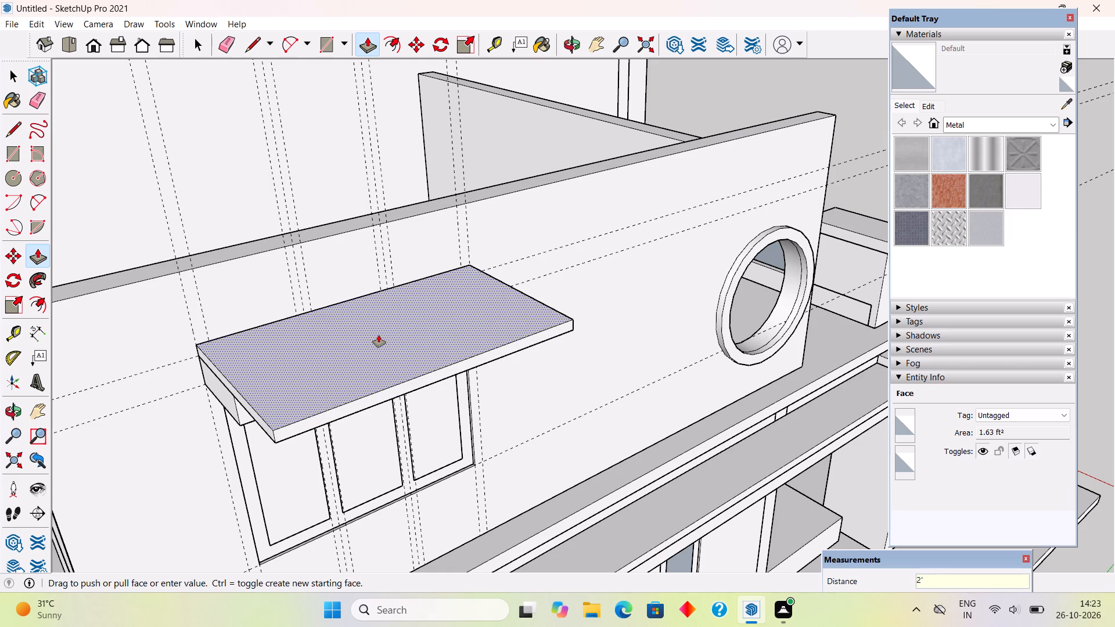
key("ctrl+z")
Extend the front face and both end faces of the cap slab above the upper window 2" outward as an overhang.
left_click(379, 337)
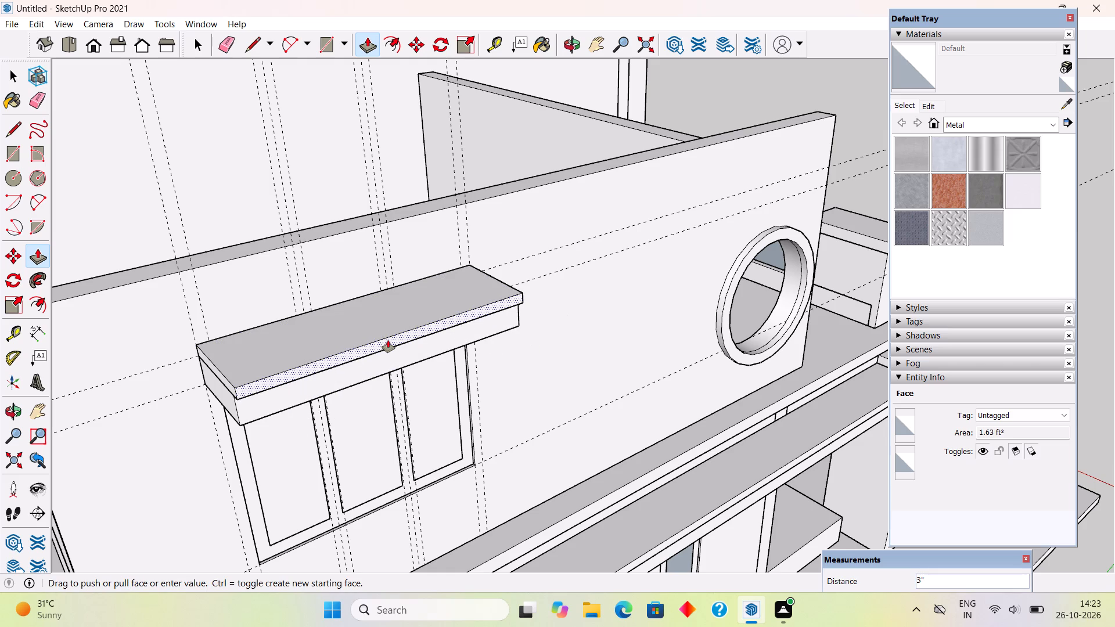
type("2\"")
key("Return")
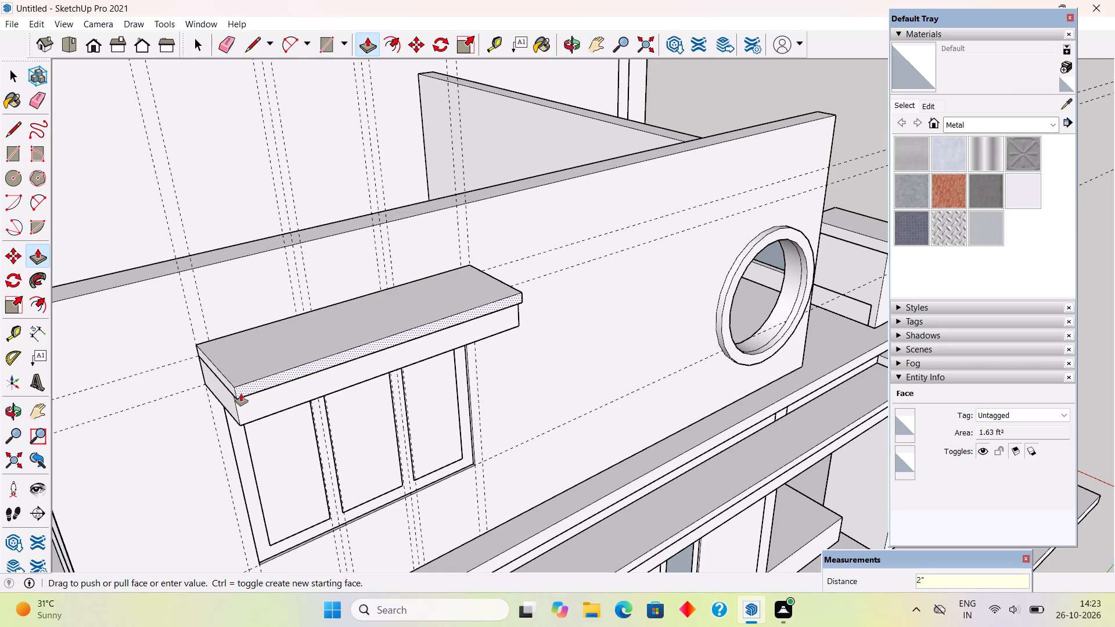
double_click(230, 387)
middle_click_drag(452, 384, 182, 377)
double_click(238, 214)
Make the whole cap slab on top of the sunshade a group and clear the selection.
key("space")
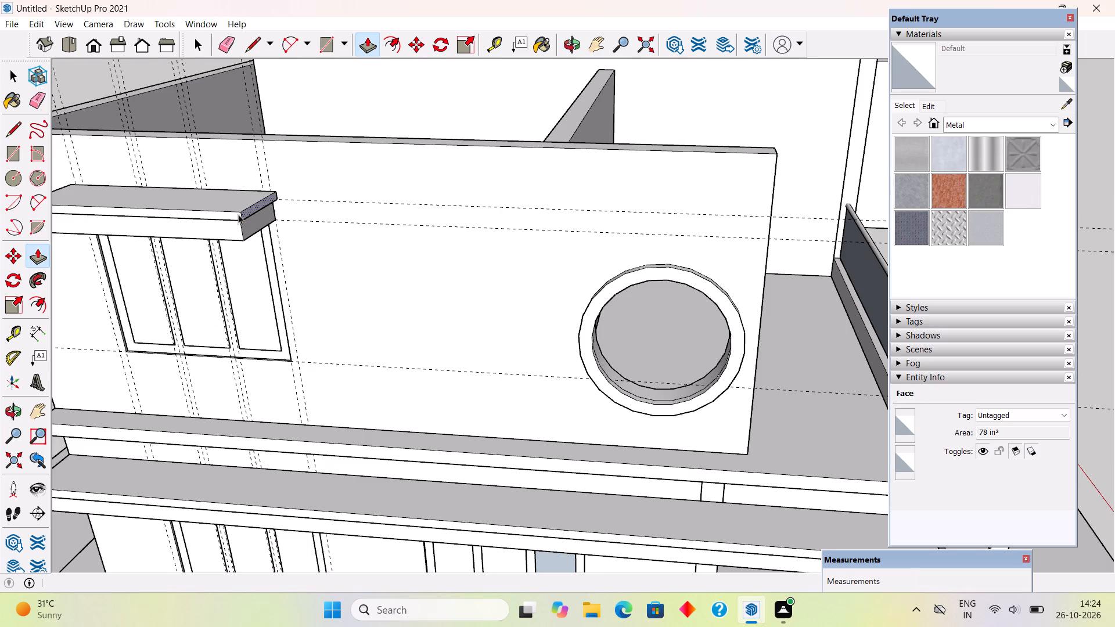
triple_click(238, 214)
right_click(238, 214)
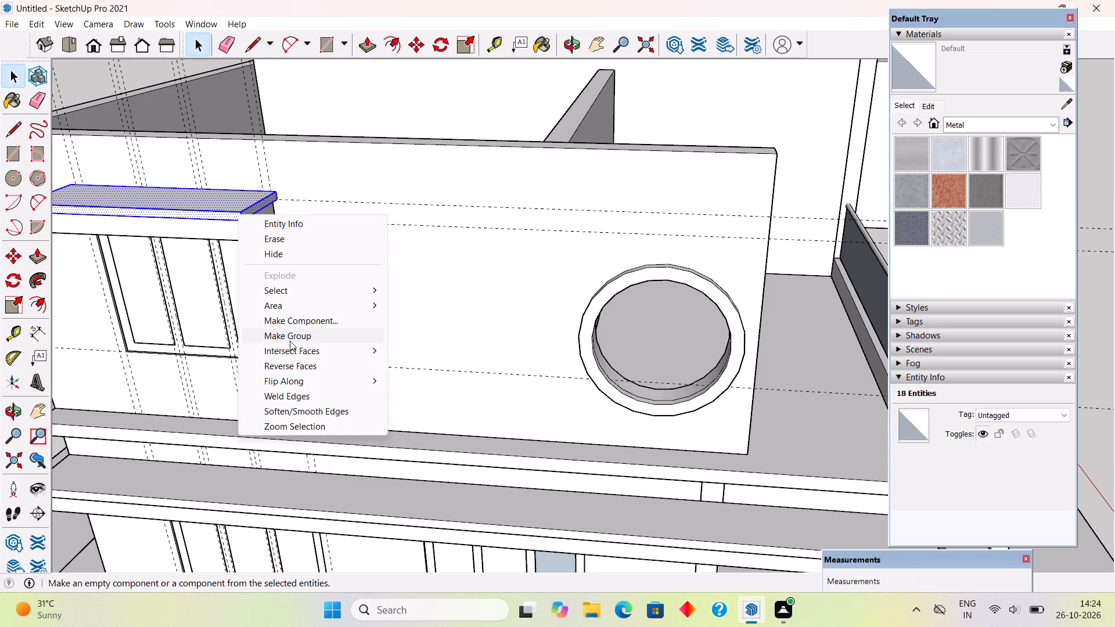
left_click(290, 341)
scroll(290, 341, "down", 11)
left_click(146, 176)
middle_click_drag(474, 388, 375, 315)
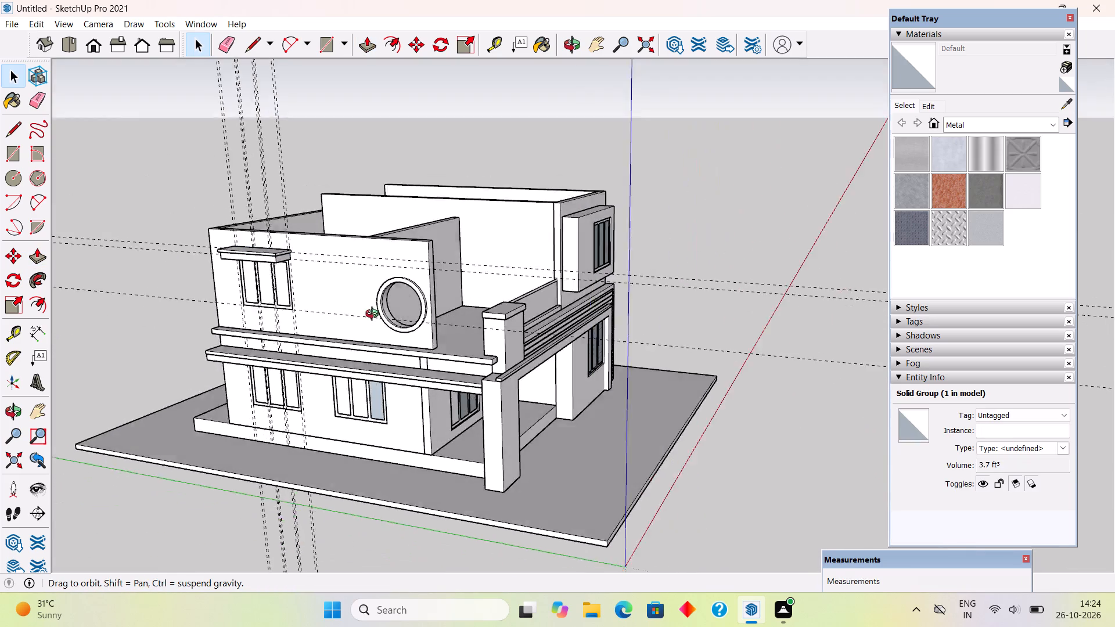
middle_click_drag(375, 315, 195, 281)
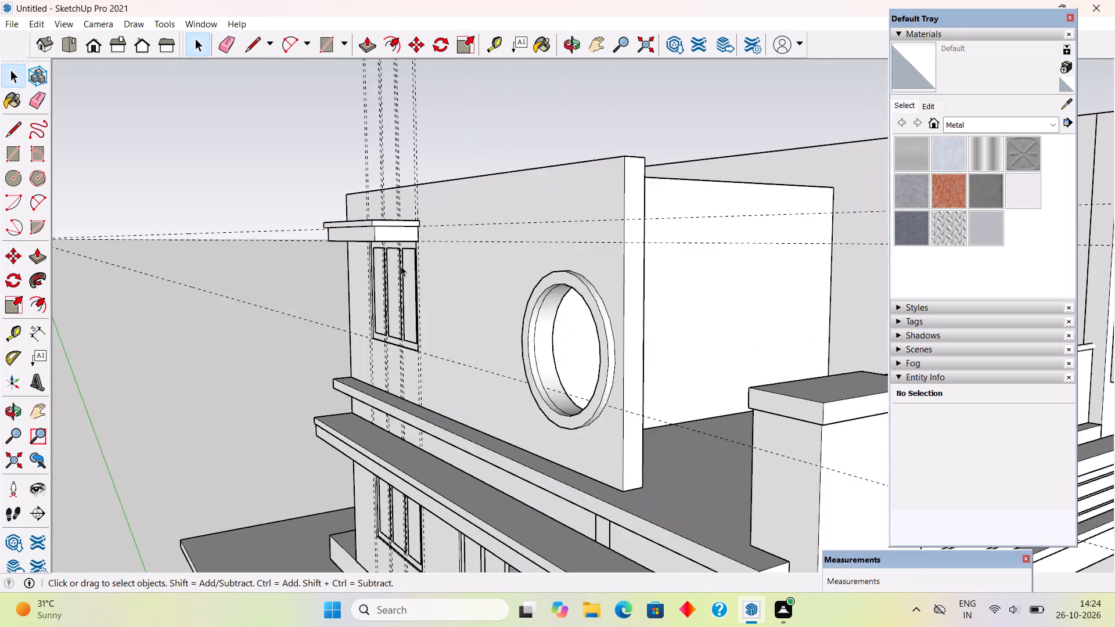
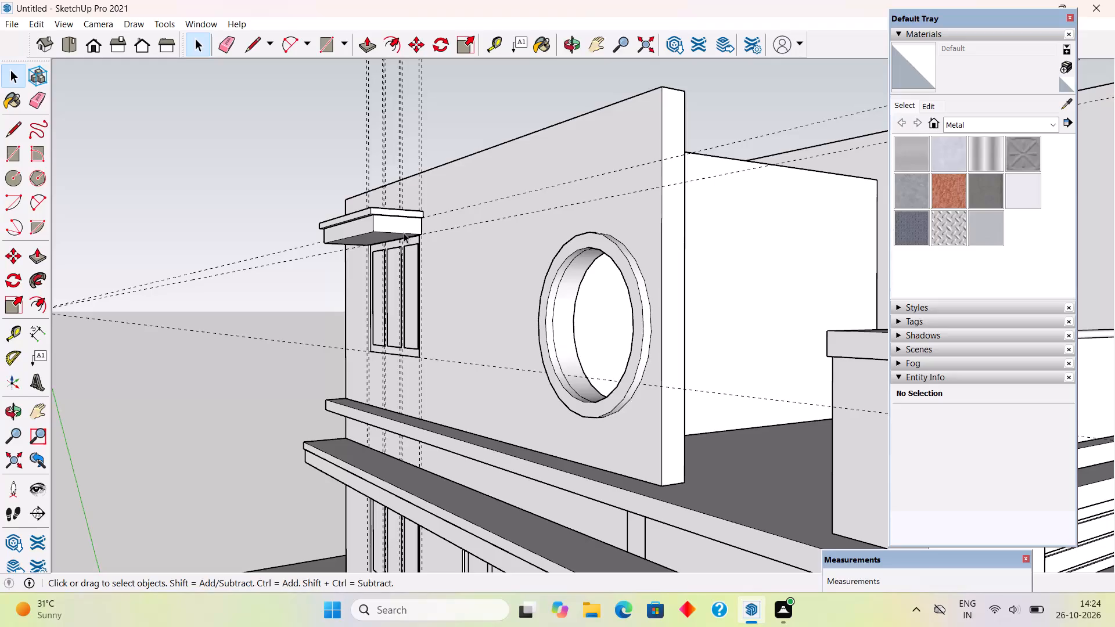
Move the upper window's frame and all three panes together 1" deeper into the wall opening, and clear the selection.
middle_click_drag(420, 248, 920, 257)
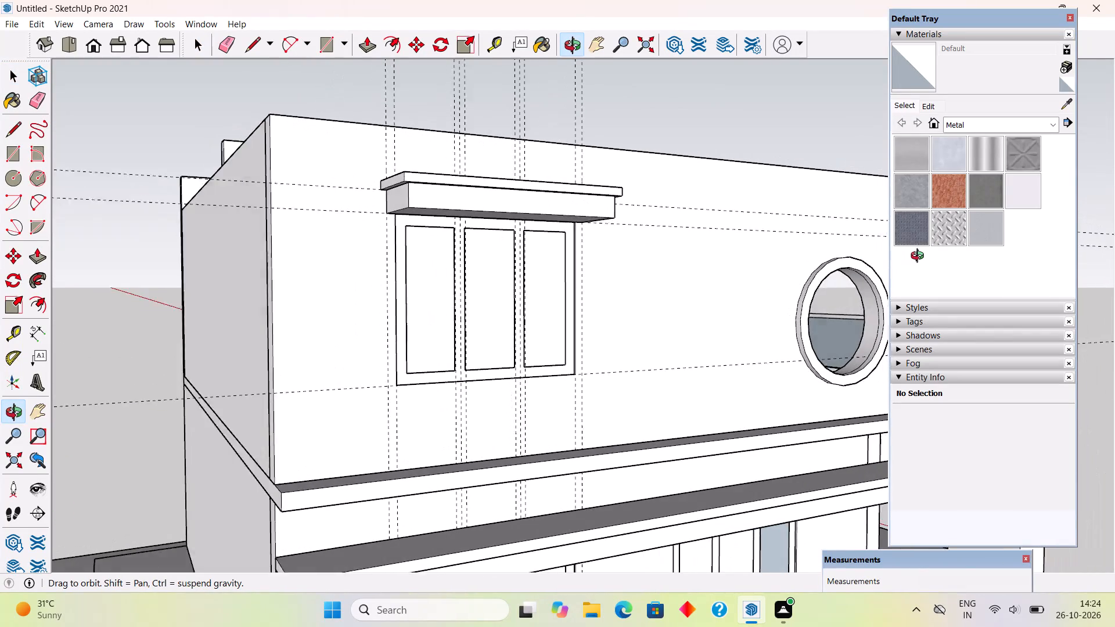
middle_click_drag(920, 257, 930, 255)
scroll(506, 225, "up", 4)
middle_click_drag(600, 224, 667, 224)
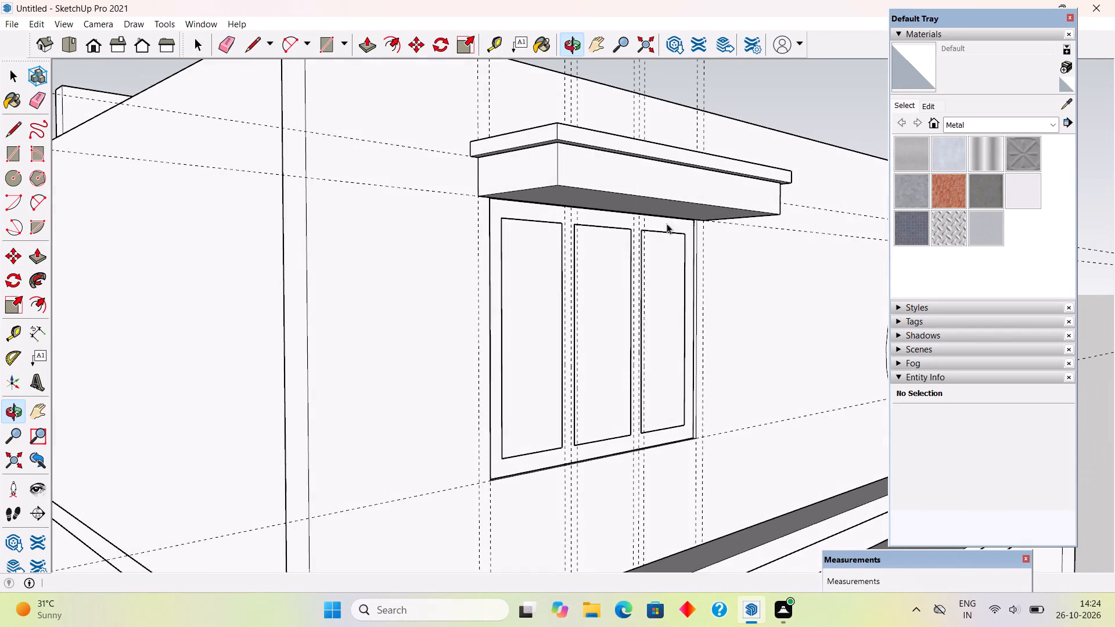
scroll(481, 213, "up", 4)
middle_click_drag(481, 213, 197, 266)
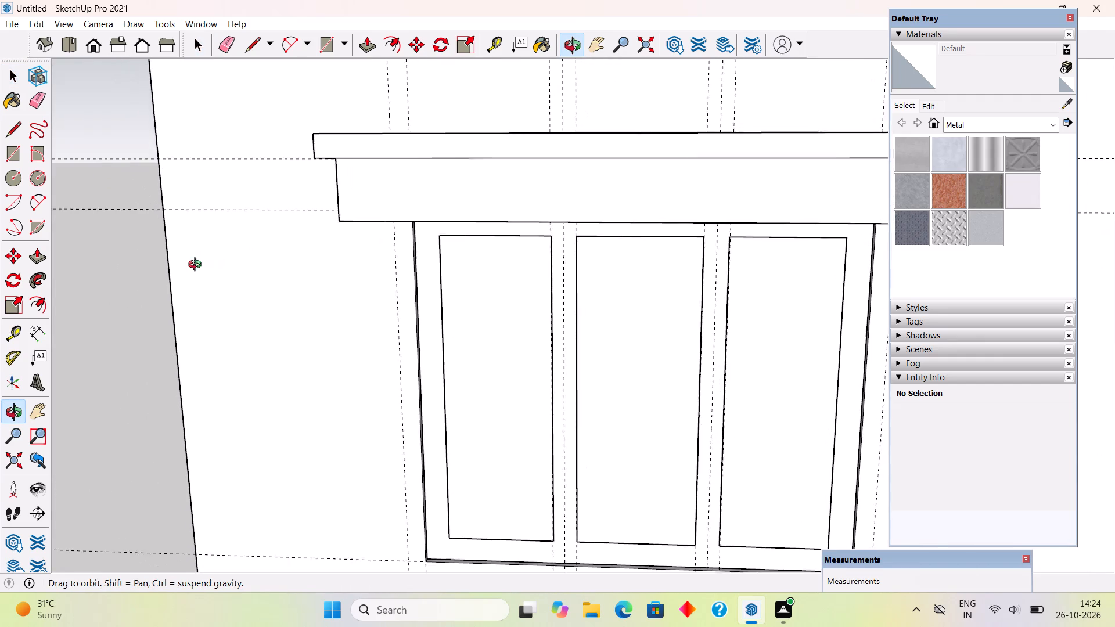
middle_click_drag(197, 266, 196, 267)
scroll(196, 267, "down", 5)
left_click(549, 456)
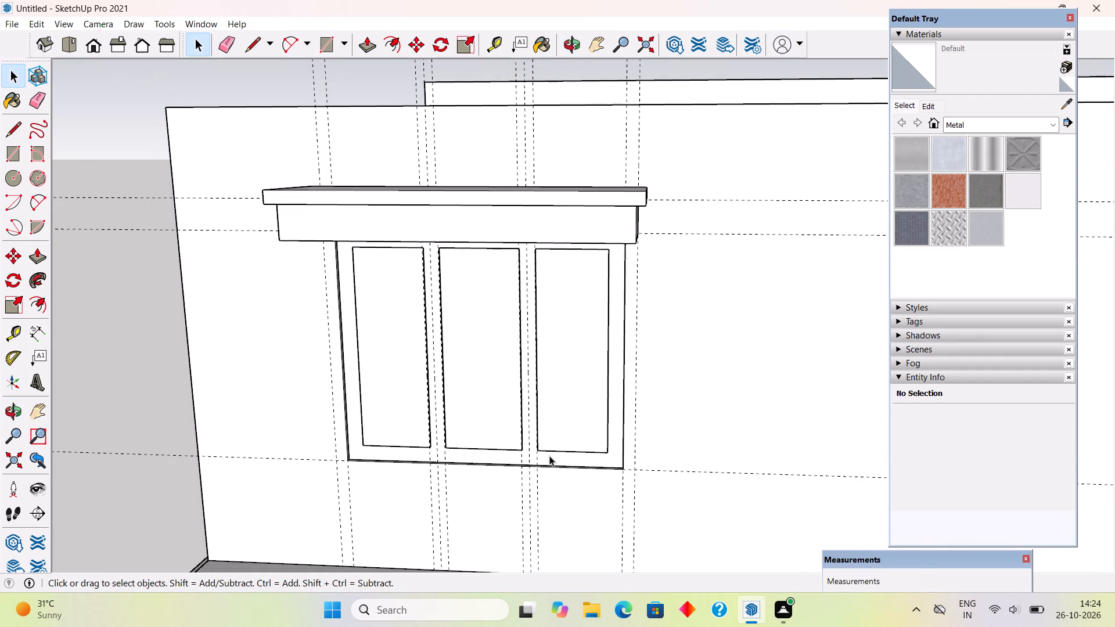
scroll(550, 456, "up", 5)
left_click(589, 391, "ctrl")
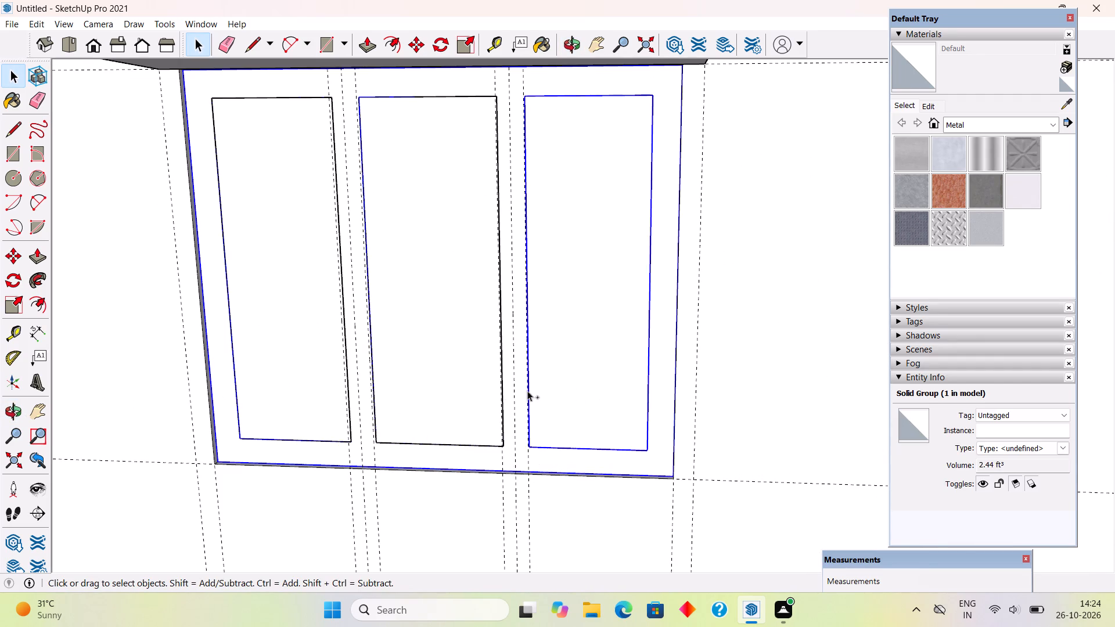
left_click(476, 386, "ctrl")
left_click(307, 364, "ctrl")
middle_click_drag(516, 462, 703, 499)
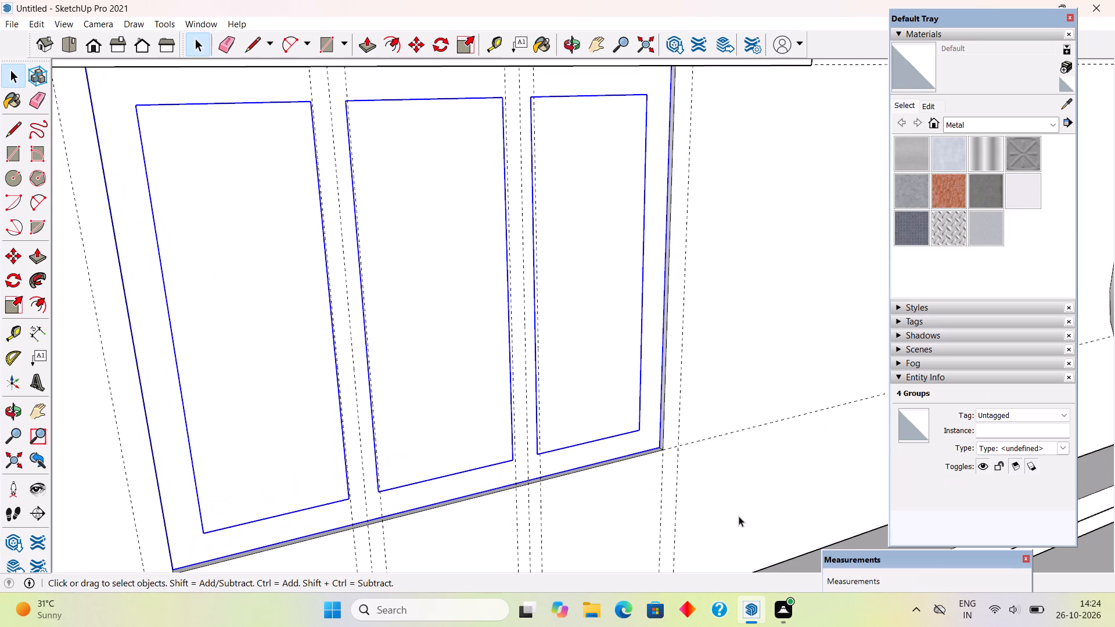
scroll(643, 459, "up", 5)
middle_click_drag(666, 452, 679, 509)
scroll(673, 425, "up", 2)
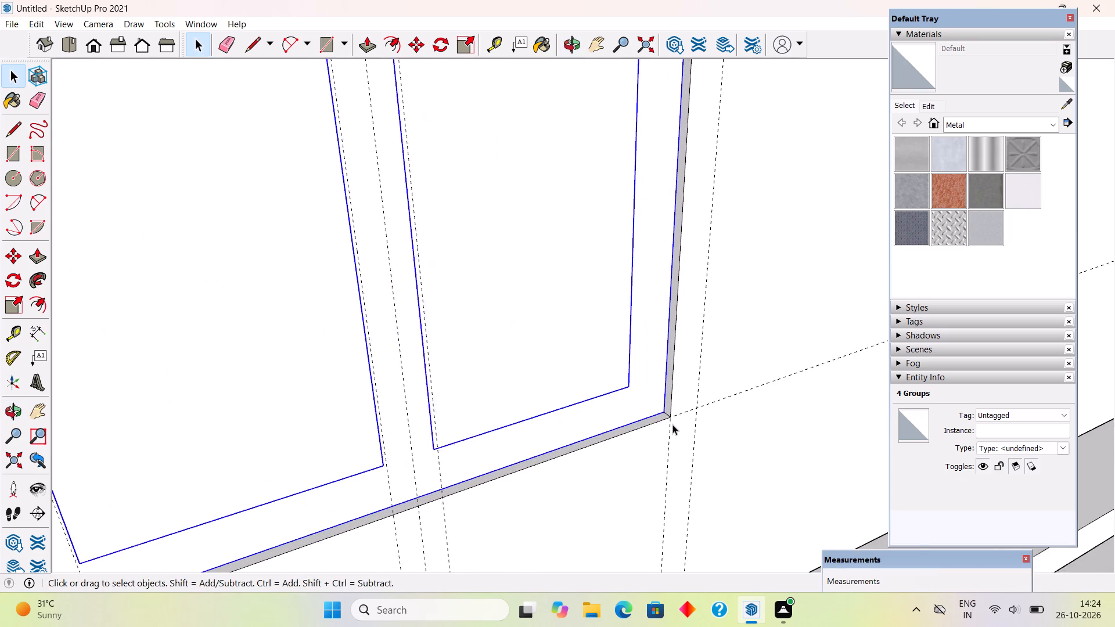
scroll(672, 424, "up", 1)
key("m")
left_click(660, 405)
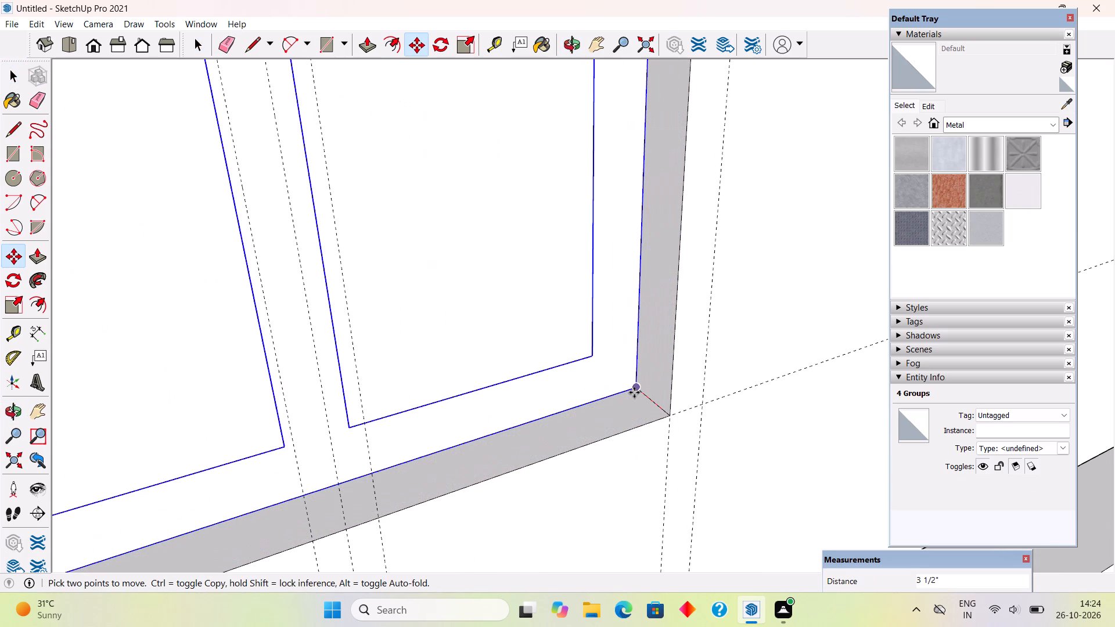
type("1\"")
key("Return")
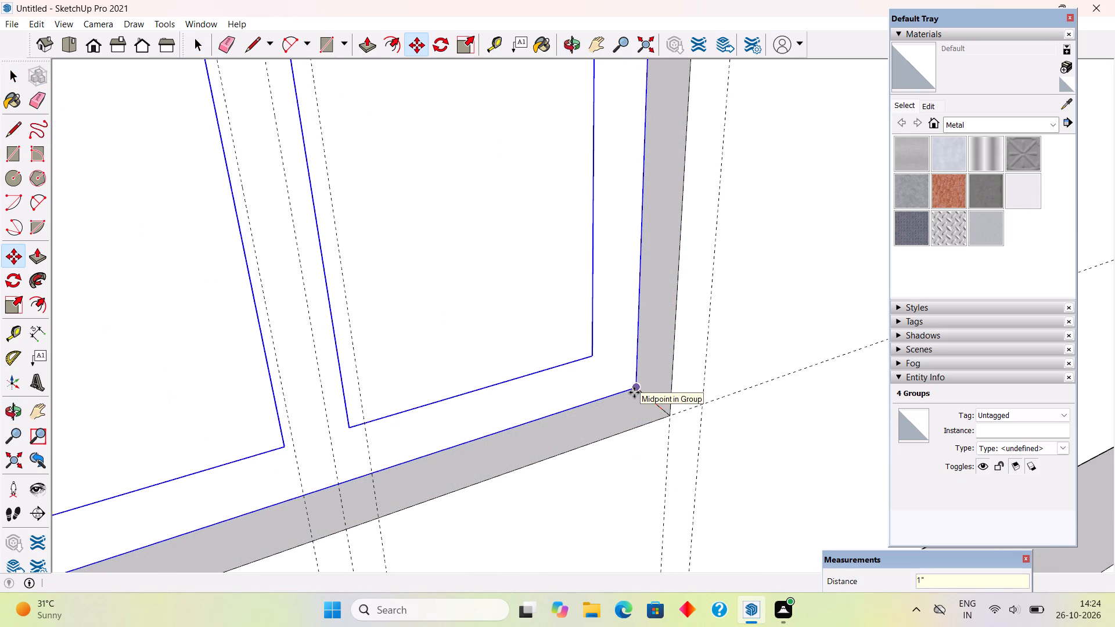
key("space")
scroll(634, 392, "down", 11)
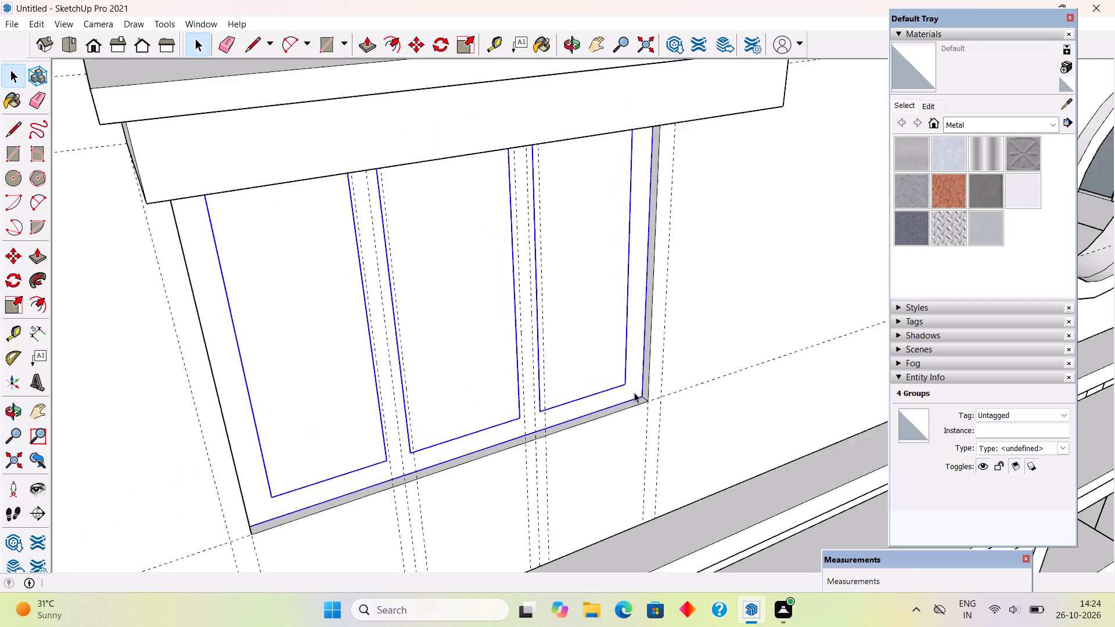
scroll(634, 392, "down", 2)
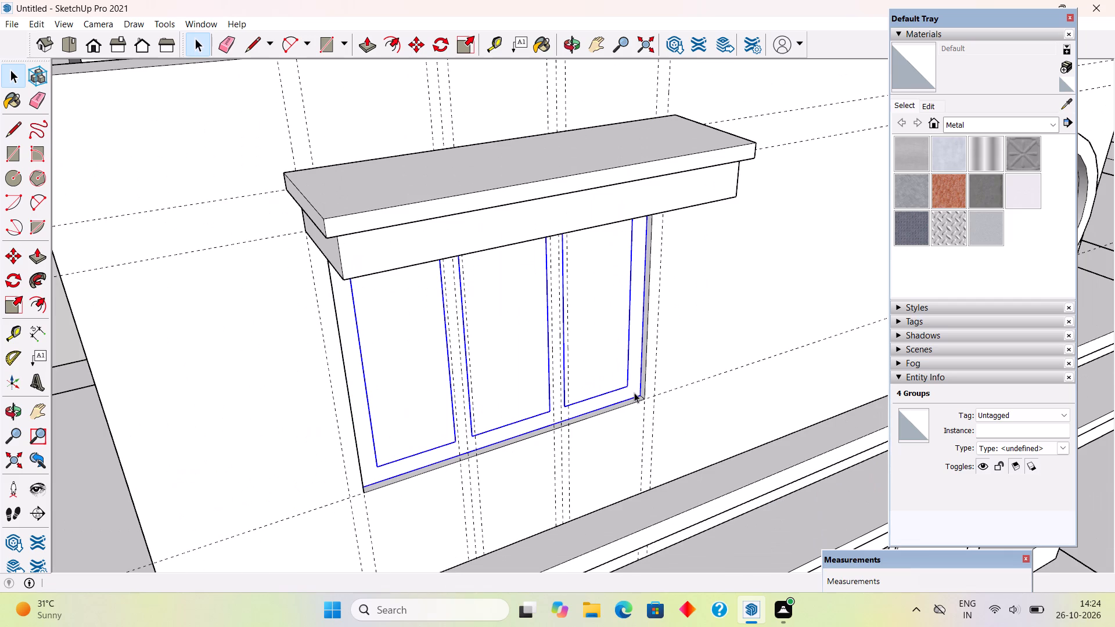
scroll(634, 392, "down", 7)
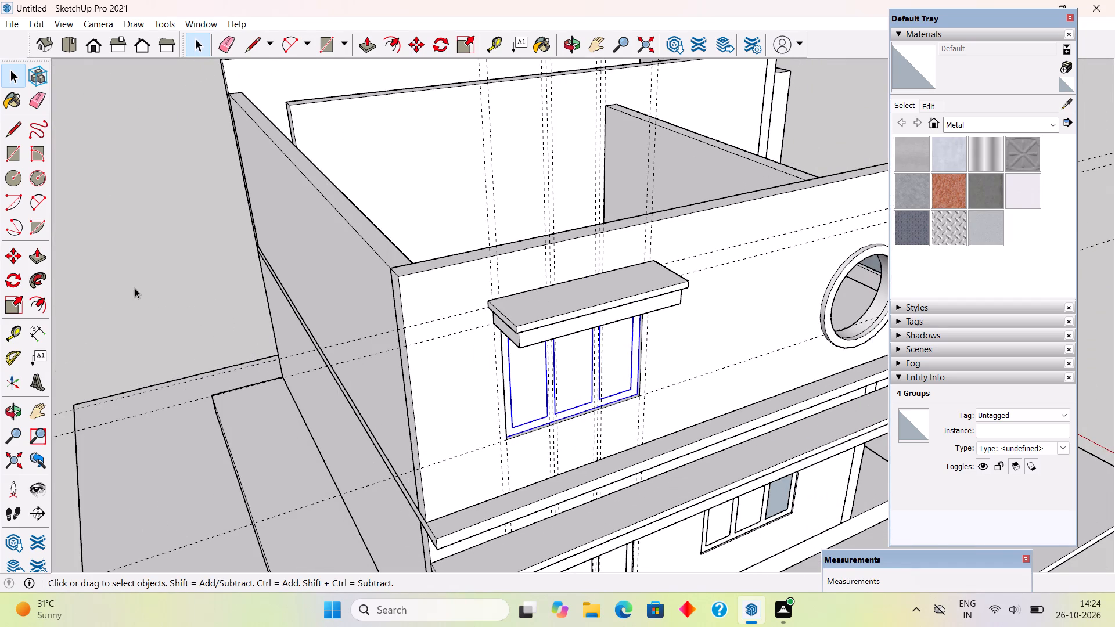
left_click(135, 288)
Examine the house exterior from several sides, ending at the upper terrace and its blank back wall.
middle_click_drag(523, 395, 161, 315)
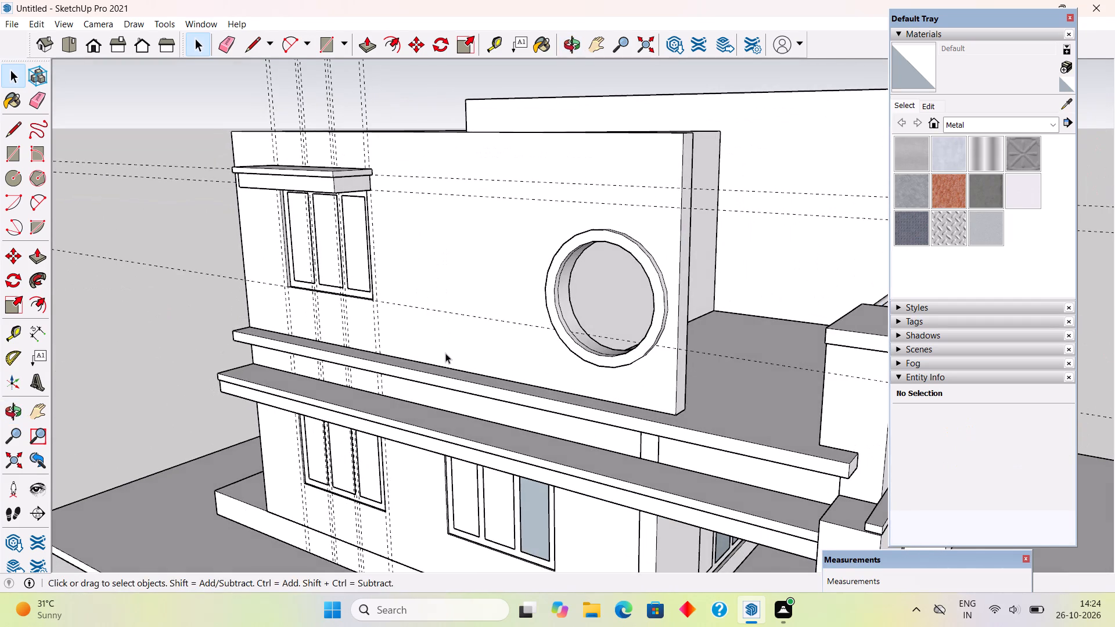
middle_click_drag(412, 346, 190, 312)
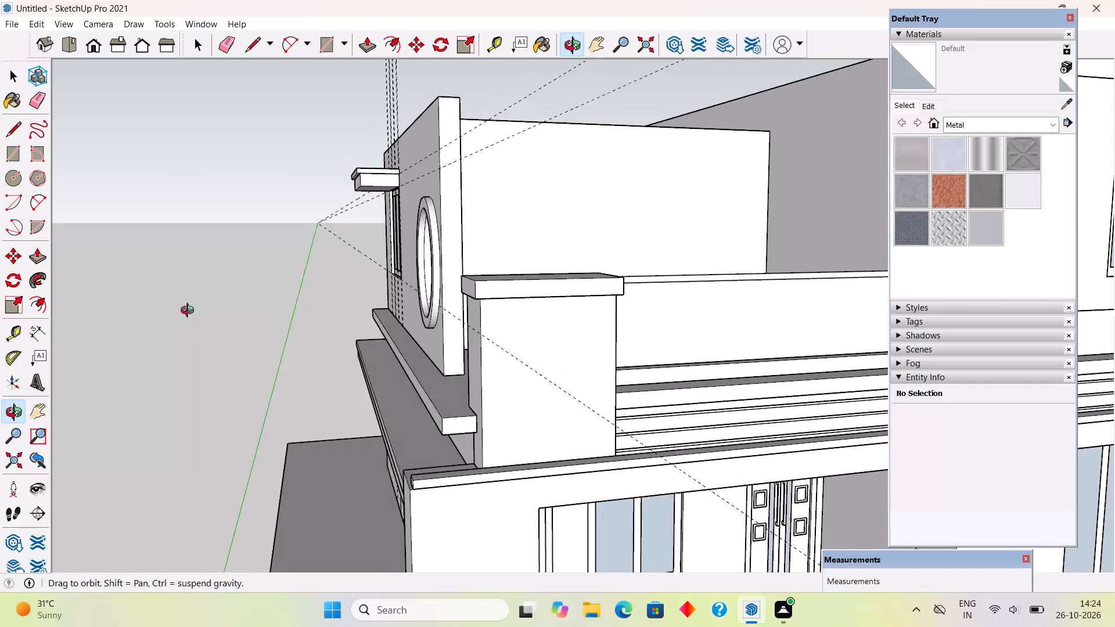
middle_click_drag(190, 312, 195, 331)
scroll(182, 329, "down", 2)
scroll(238, 363, "down", 4)
middle_click_drag(426, 373, 434, 302)
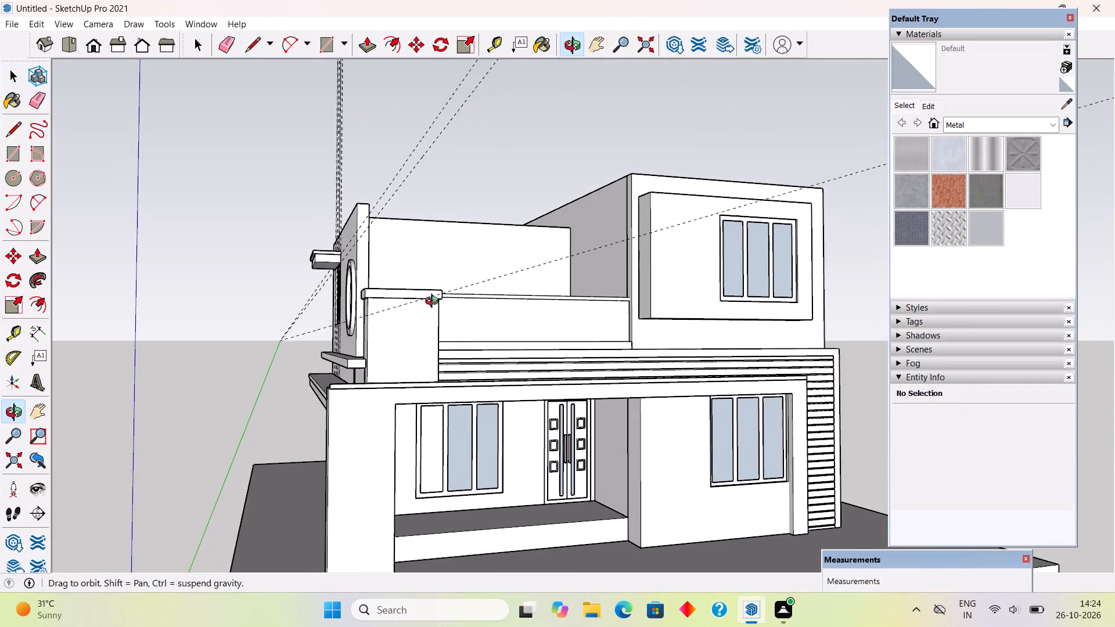
middle_click_drag(434, 302, 436, 300)
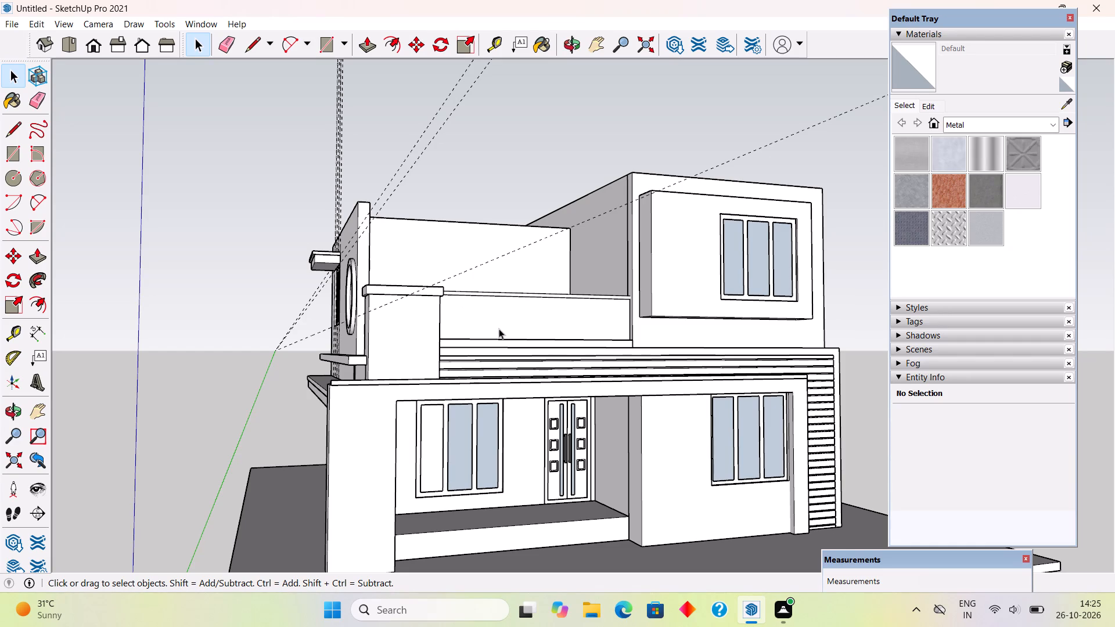
scroll(478, 330, "down", 1)
middle_click_drag(402, 419, 588, 364)
middle_click_drag(320, 388, 370, 411)
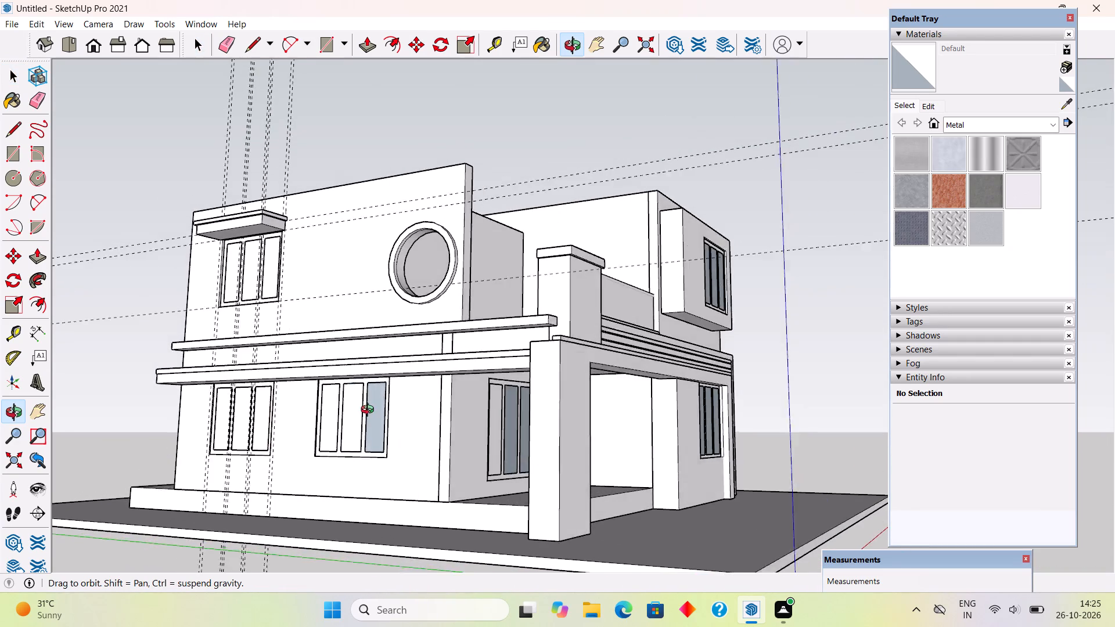
middle_click_drag(370, 411, 366, 425)
scroll(366, 425, "up", 2)
scroll(440, 363, "up", 1)
middle_click_drag(414, 352, 323, 401)
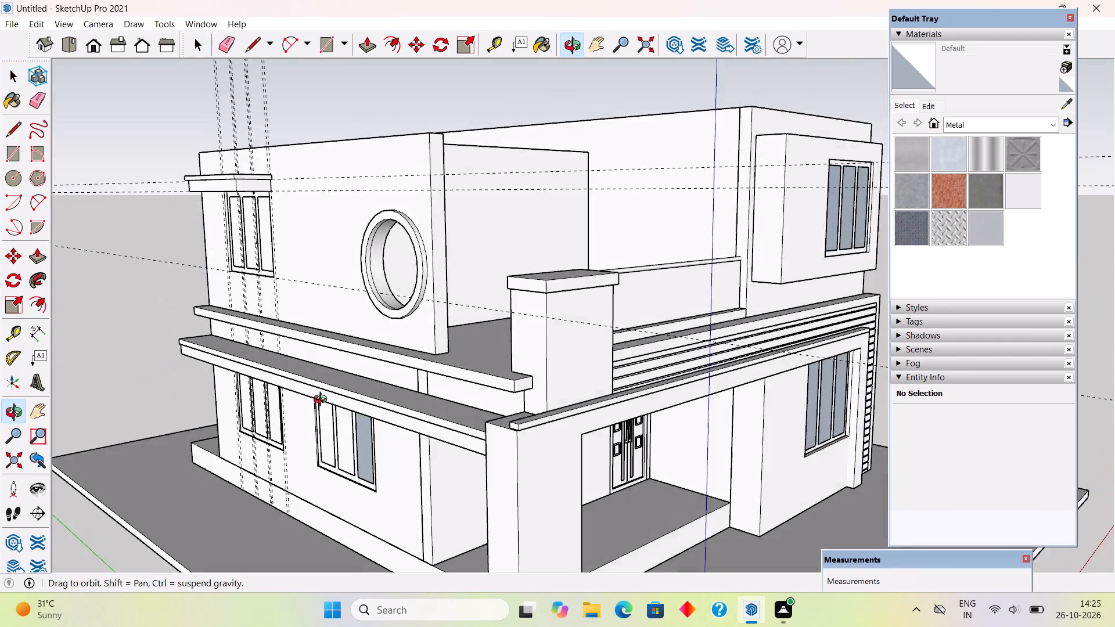
middle_click_drag(323, 401, 321, 396)
scroll(321, 396, "up", 2)
middle_click_drag(393, 391, 323, 431)
scroll(323, 431, "down", 4)
middle_click_drag(369, 410, 558, 452)
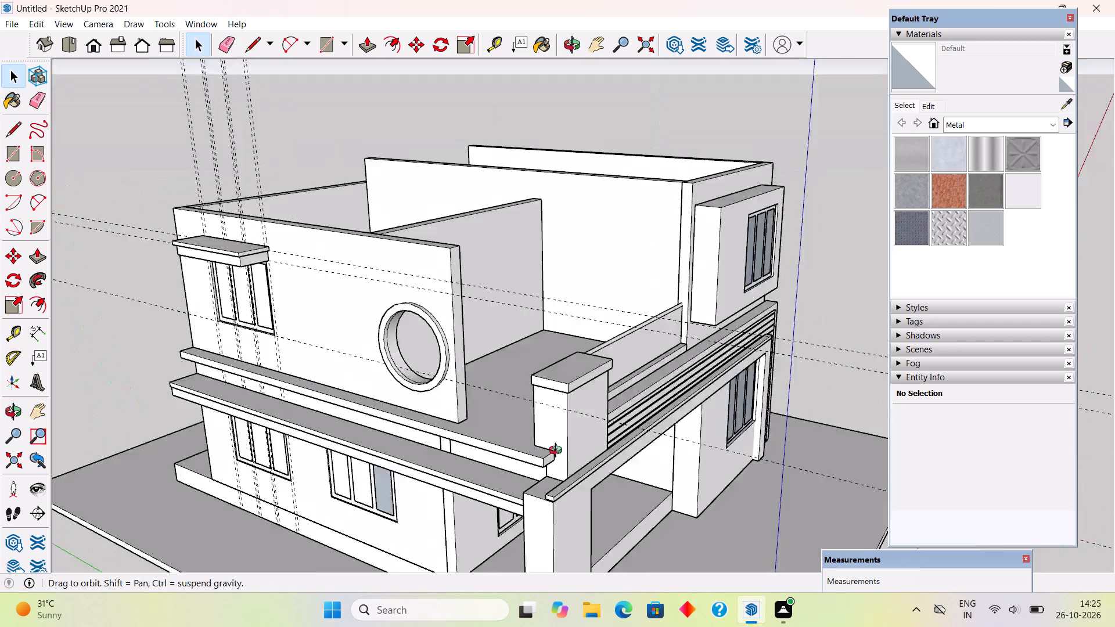
middle_click_drag(558, 452, 598, 442)
scroll(599, 440, "up", 2)
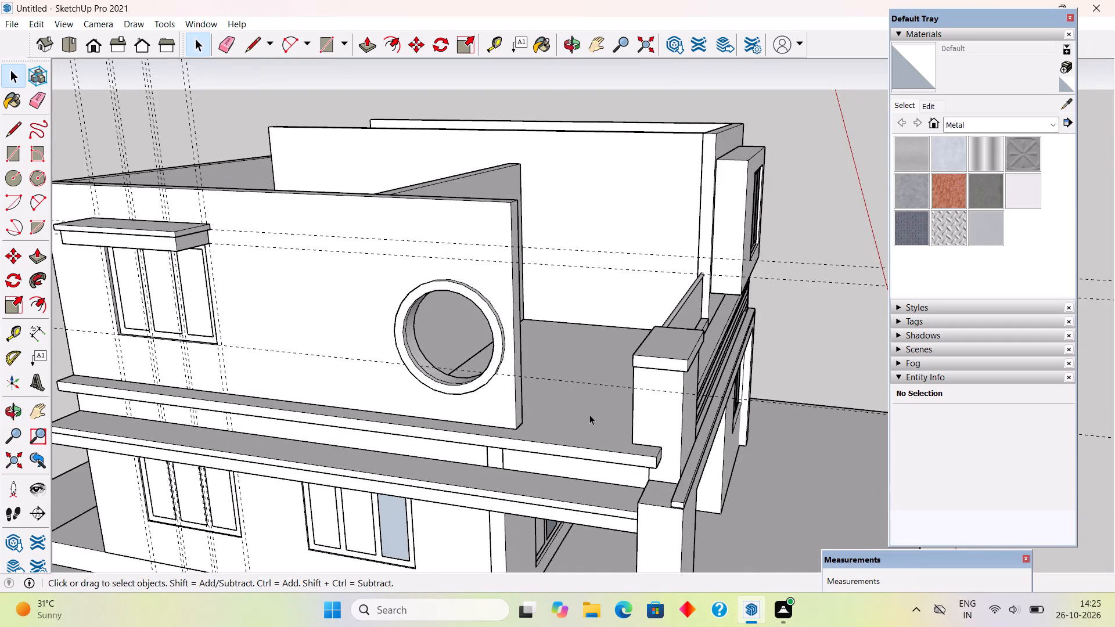
middle_click_drag(597, 427, 627, 457)
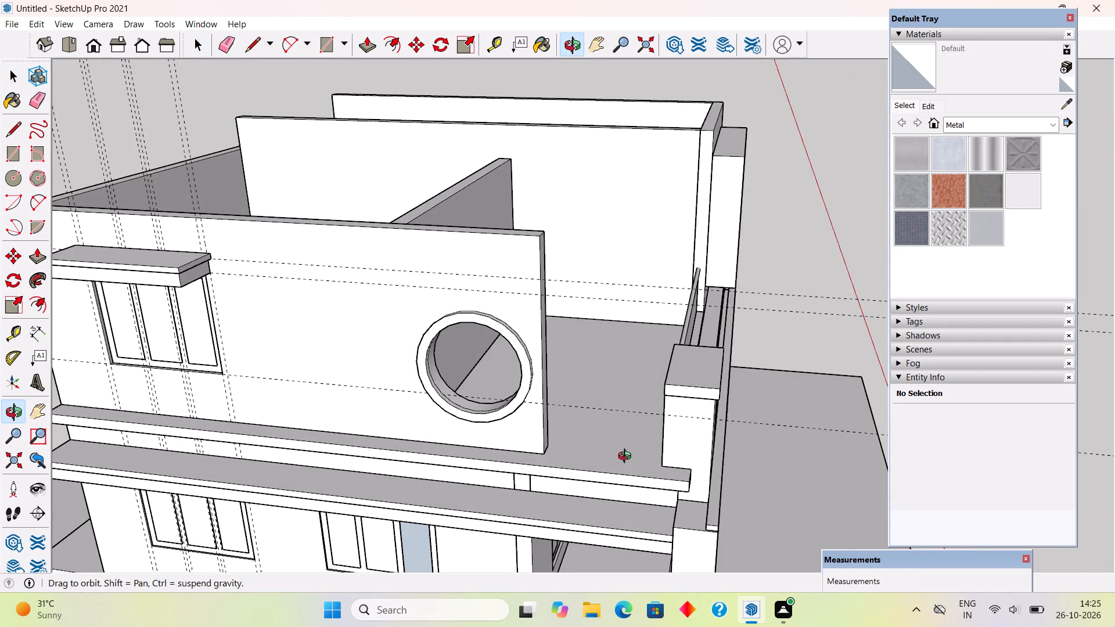
middle_click_drag(627, 457, 602, 467)
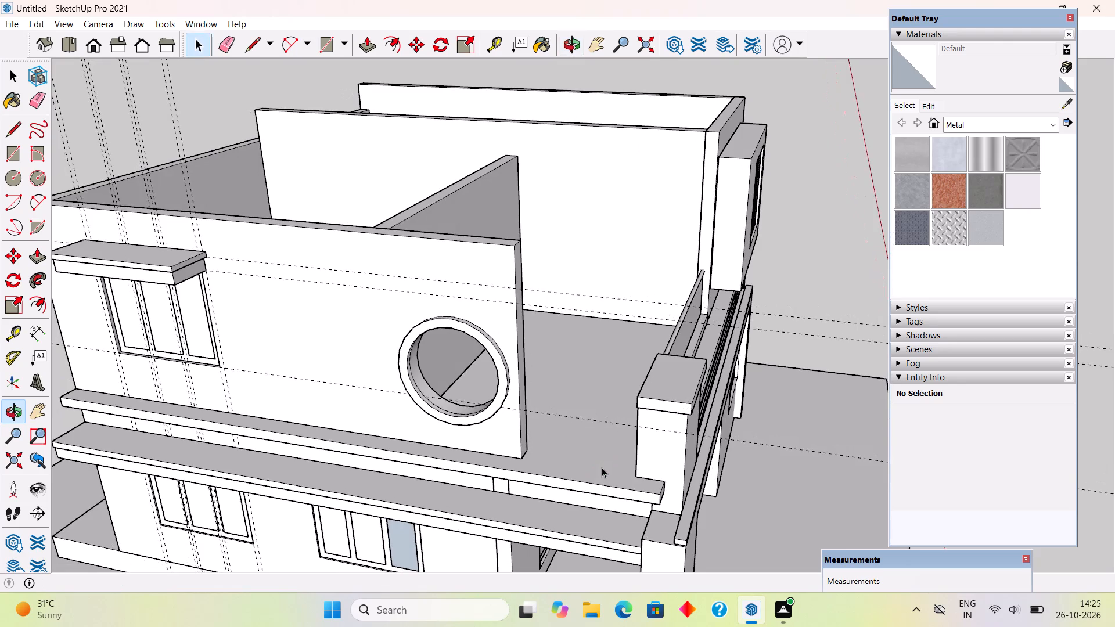
middle_click_drag(564, 444, 524, 478)
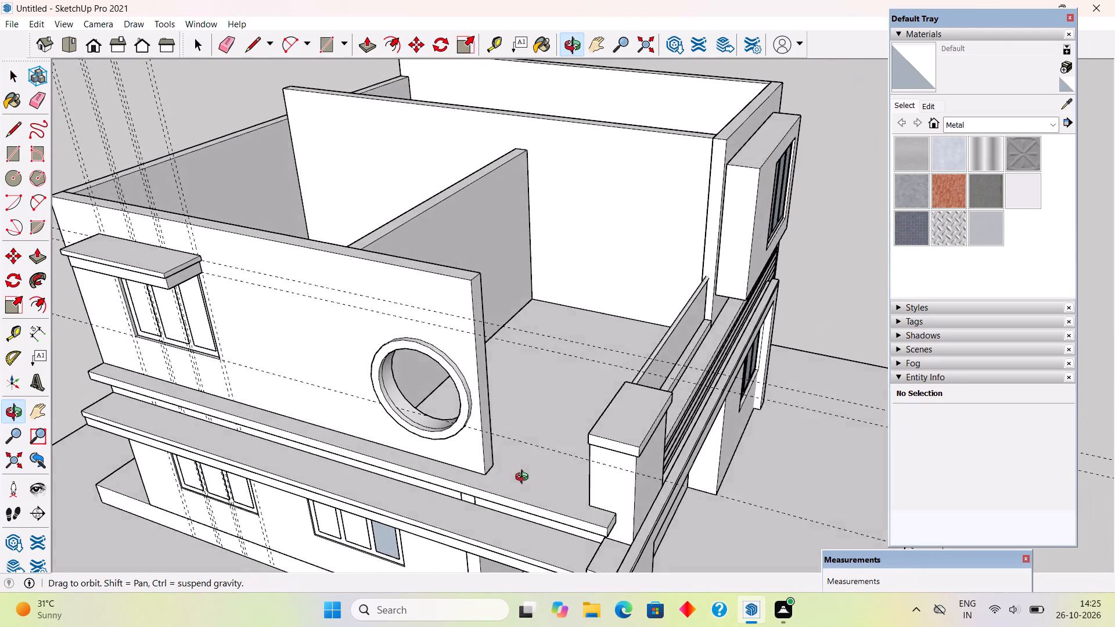
middle_click_drag(524, 478, 554, 478)
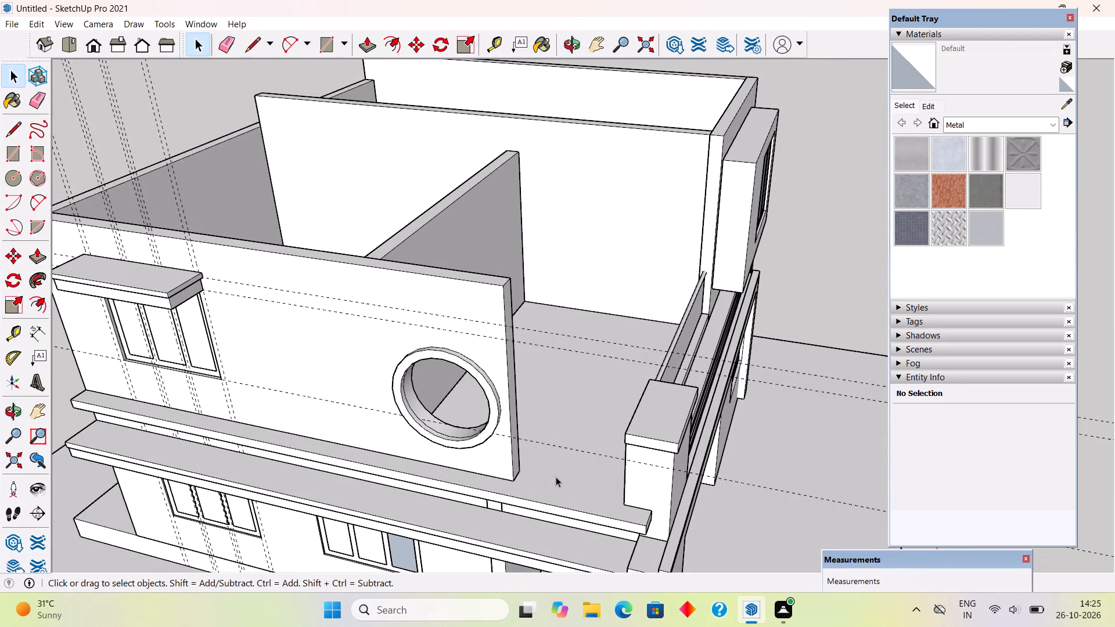
scroll(470, 337, "up", 1)
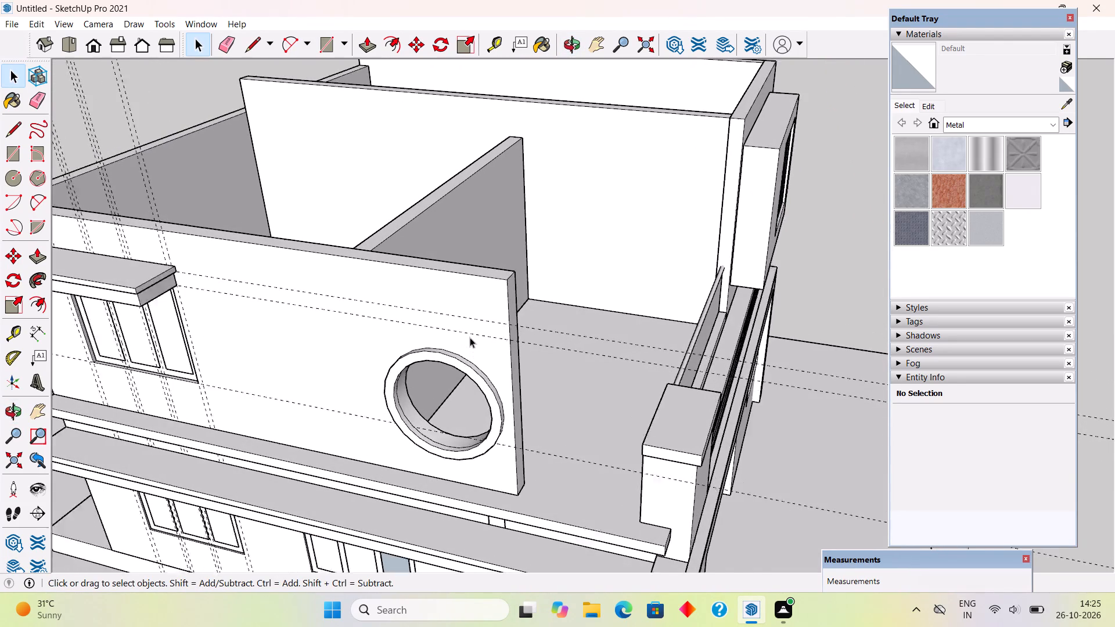
scroll(470, 337, "up", 2)
middle_click_drag(612, 275, 703, 255)
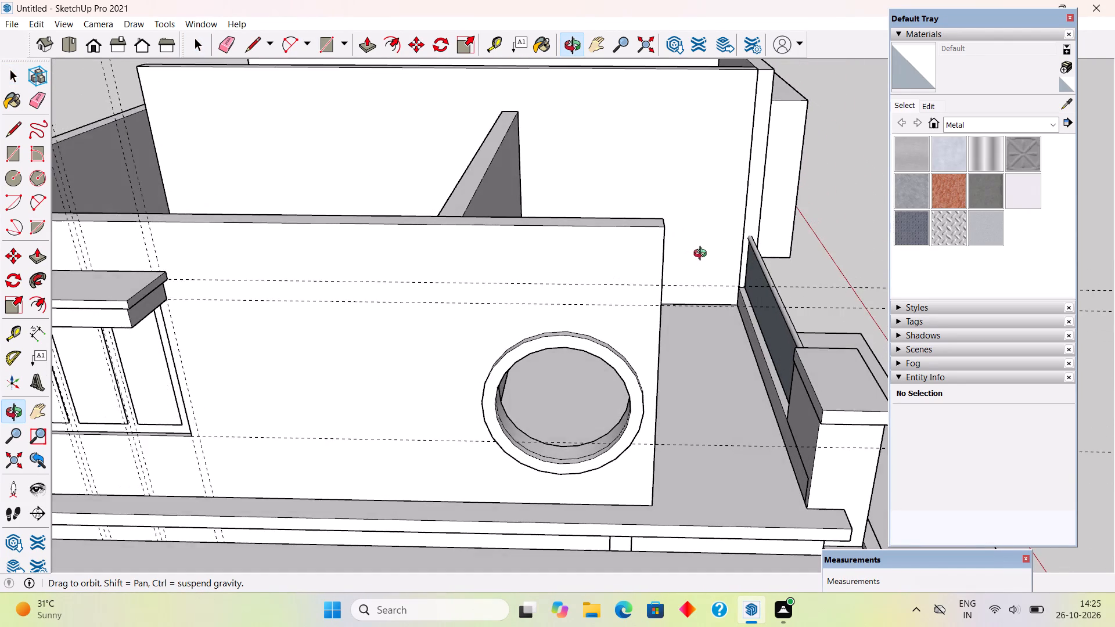
middle_click_drag(703, 255, 418, 231)
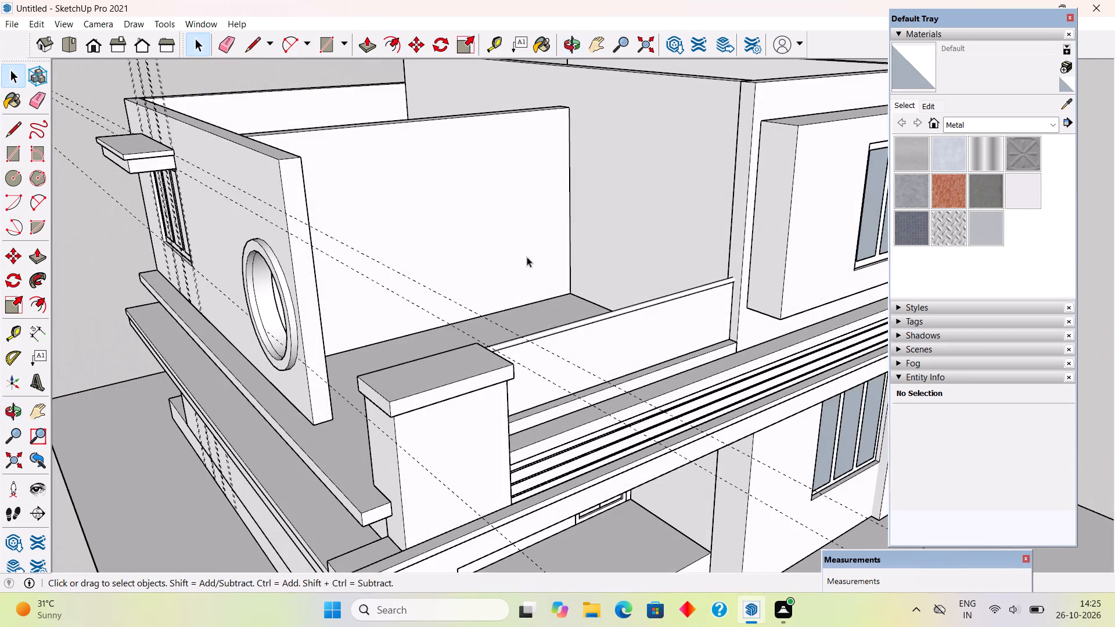
middle_click_drag(527, 260, 411, 269)
scroll(549, 248, "up", 2)
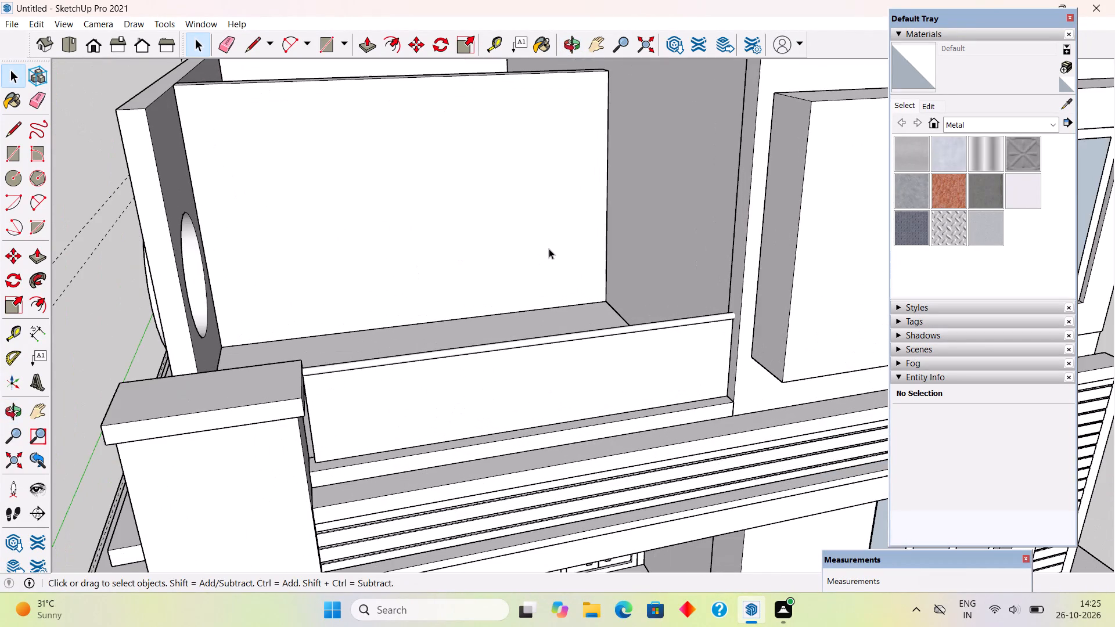
middle_click_drag(634, 271, 628, 225)
scroll(643, 211, "up", 1)
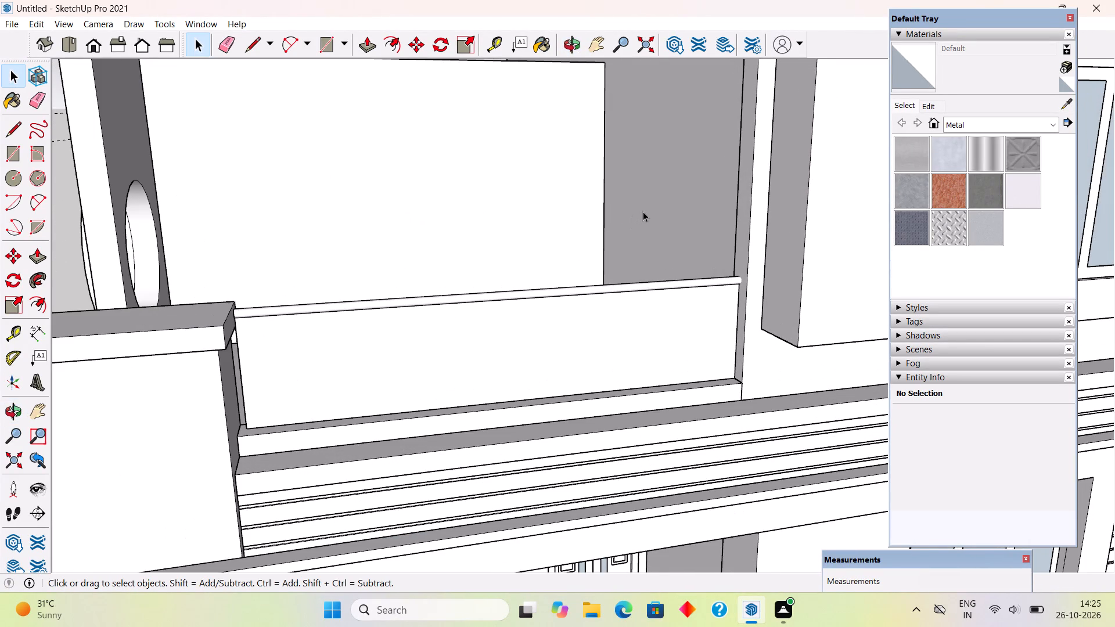
Place guides on the upper terrace's back wall, one 8' above its base and one 4" in from its free end.
scroll(643, 211, "down", 6)
middle_click_drag(616, 215, 622, 275)
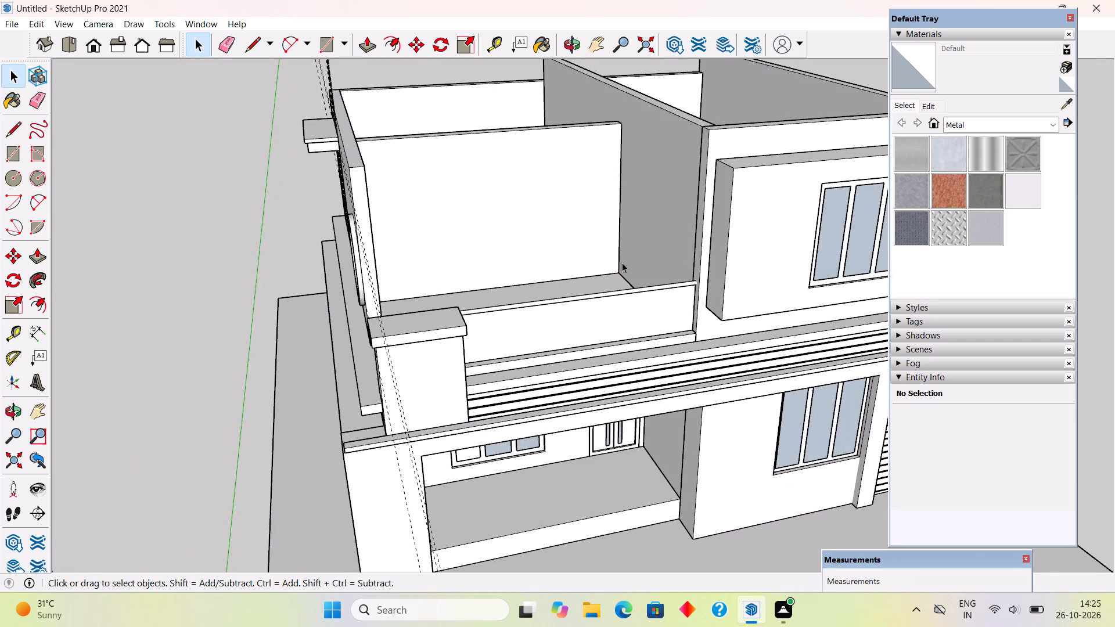
key("t")
left_click(582, 275)
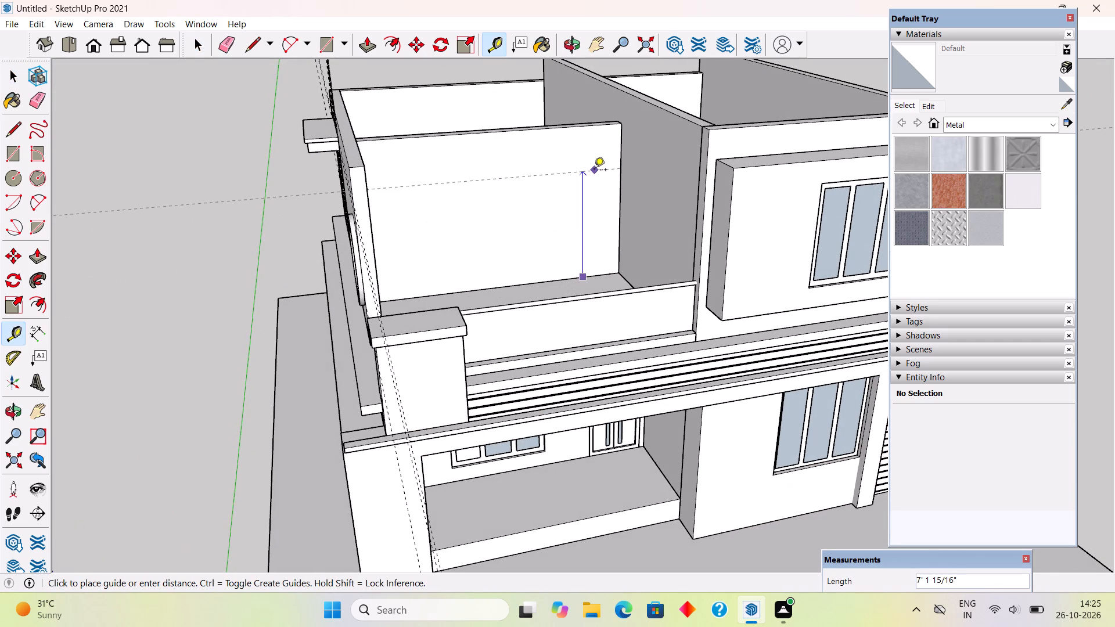
type("8'")
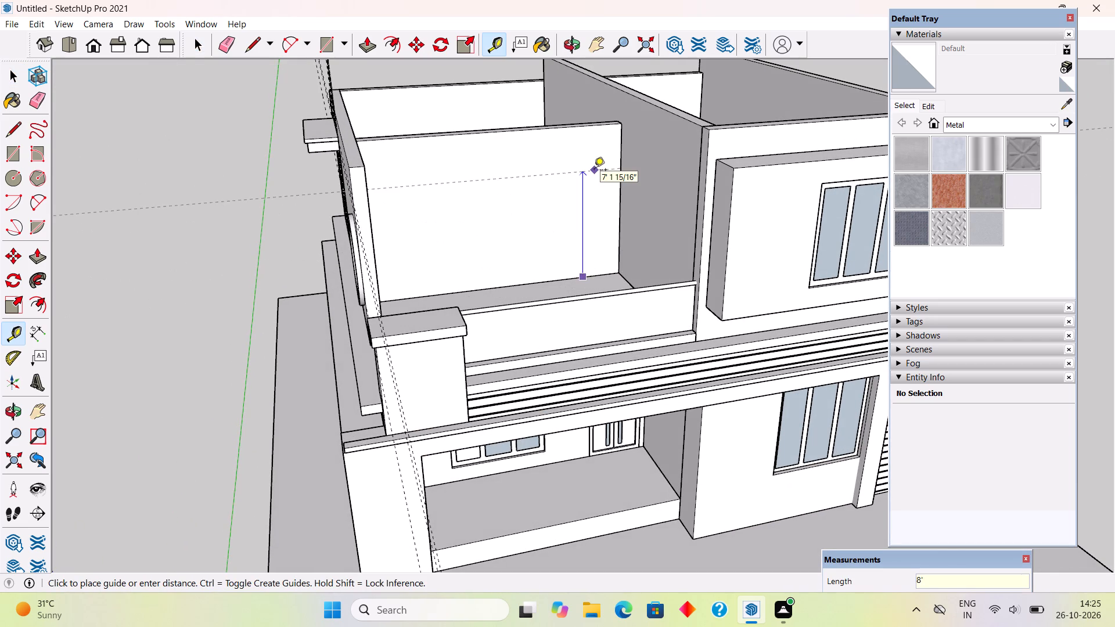
key("Return")
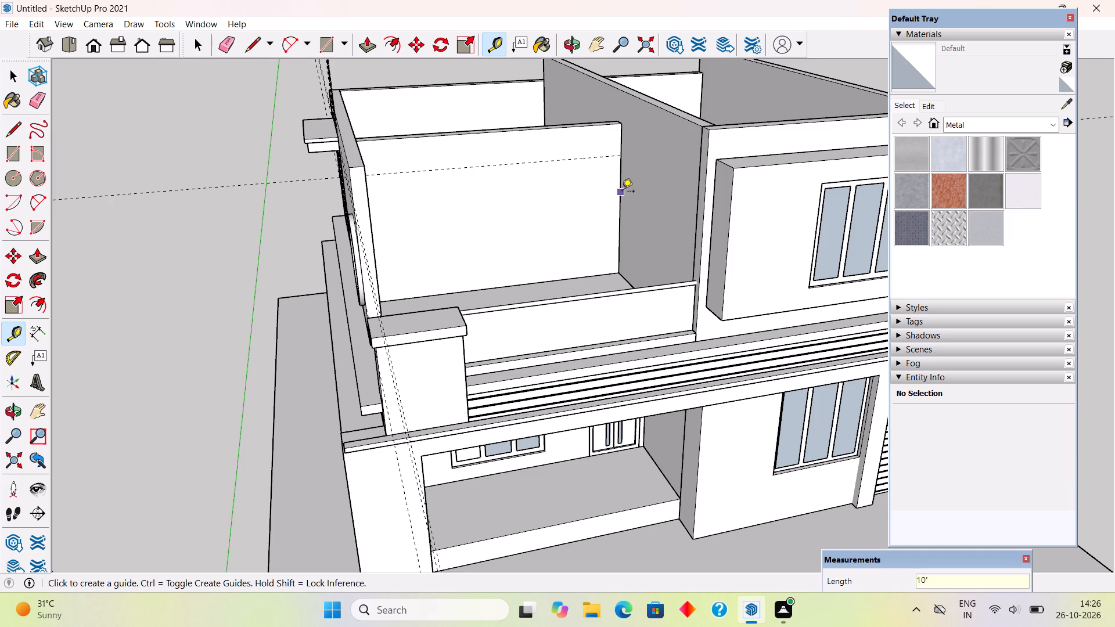
left_click(622, 192)
type("4\"")
key("Return")
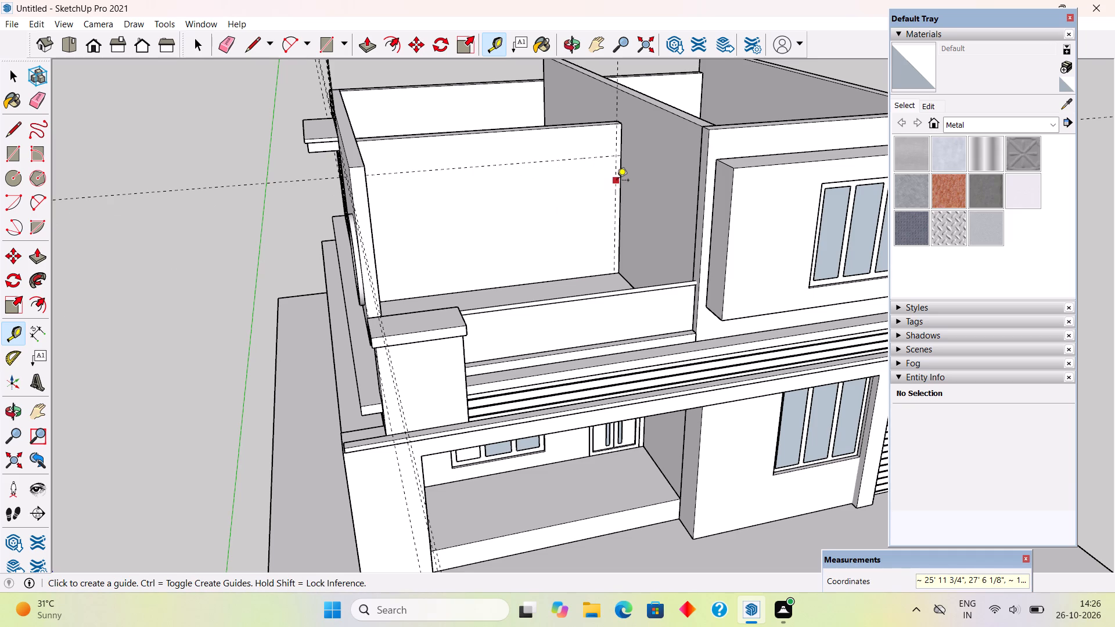
Place two vertical guides on the upper terrace's back wall, one 5' from the 4" guide and another 2.5' beyond it.
left_click(617, 181)
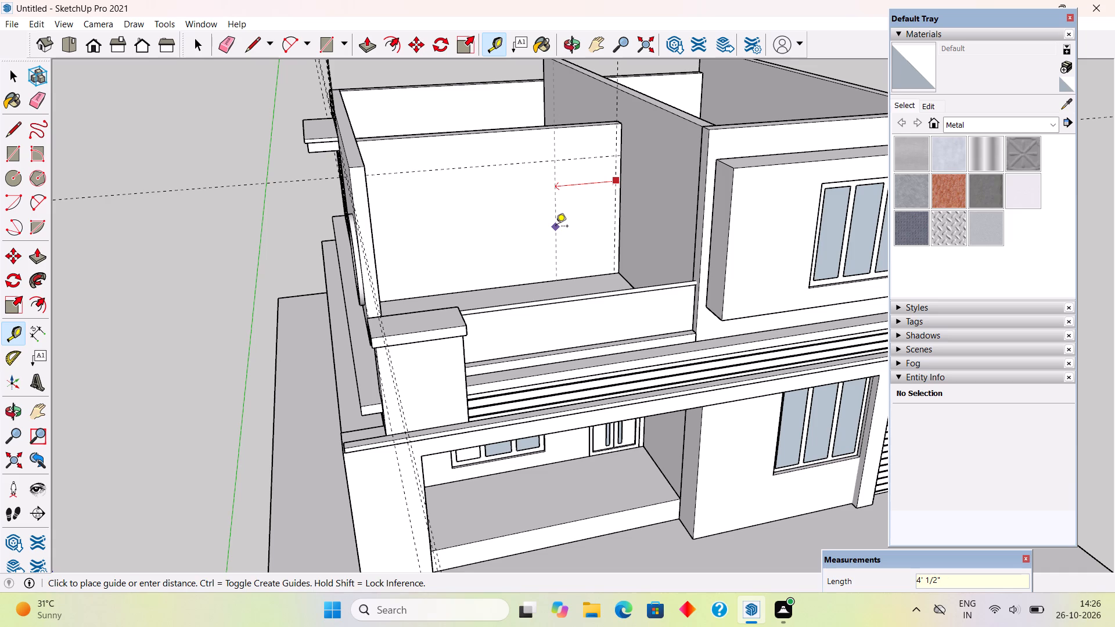
type("5'")
key("Return")
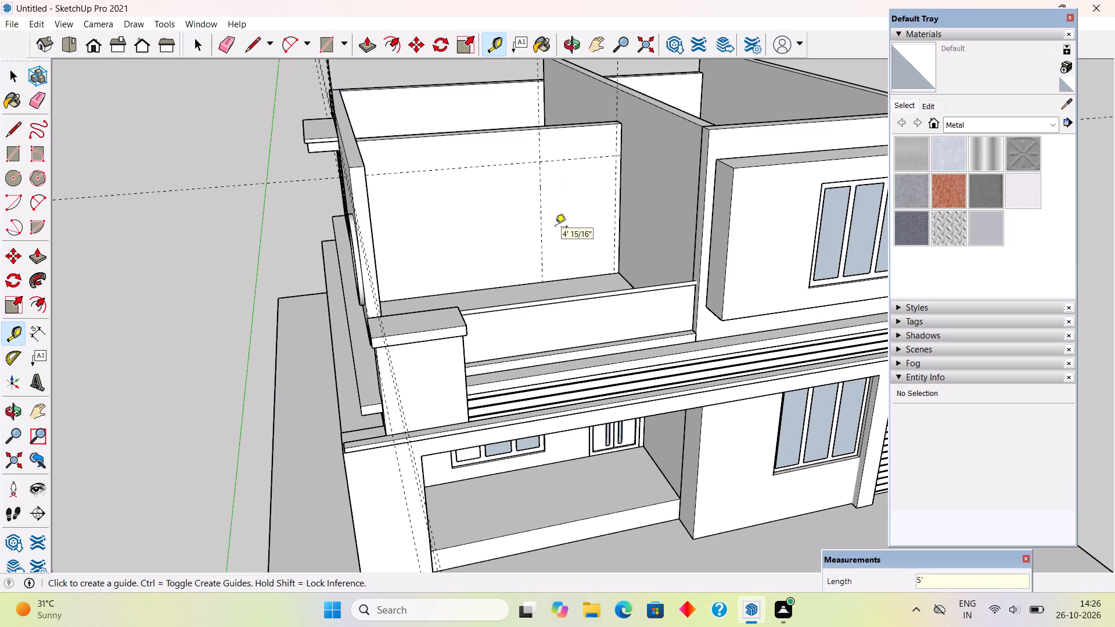
scroll(580, 317, "down", 4)
middle_click_drag(581, 272, 508, 159)
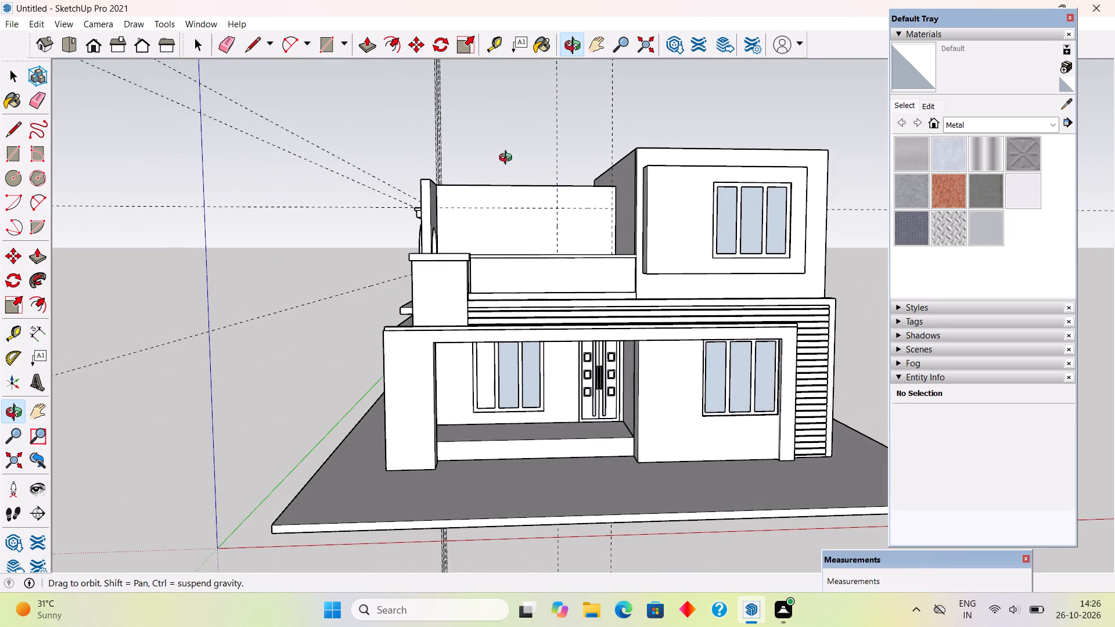
middle_click_drag(508, 159, 509, 160)
scroll(509, 160, "up", 3)
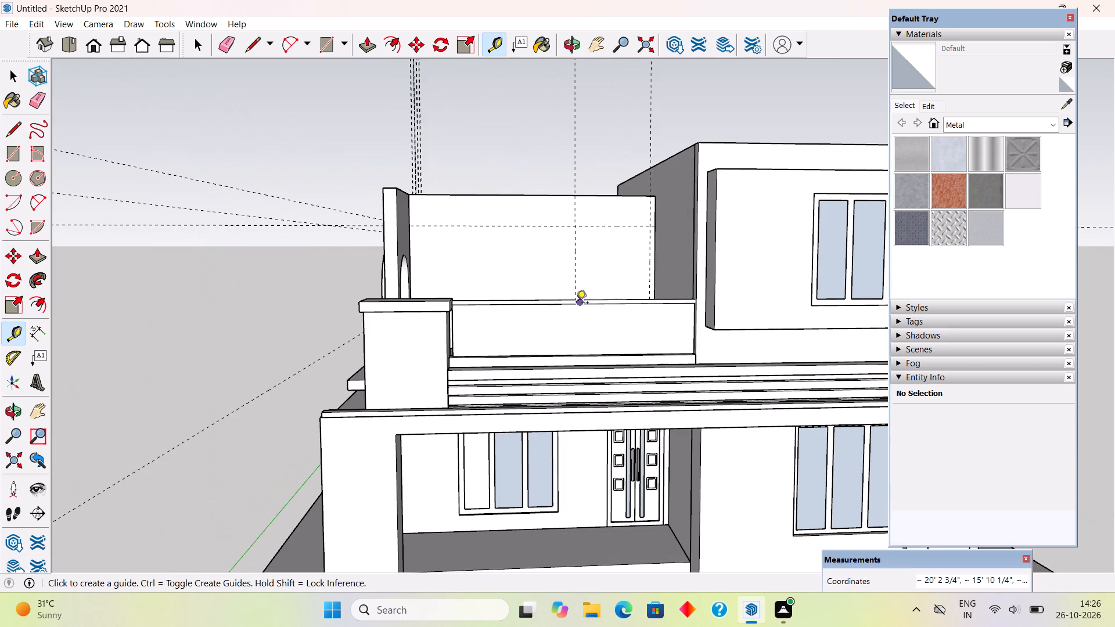
middle_click_drag(571, 307, 583, 416)
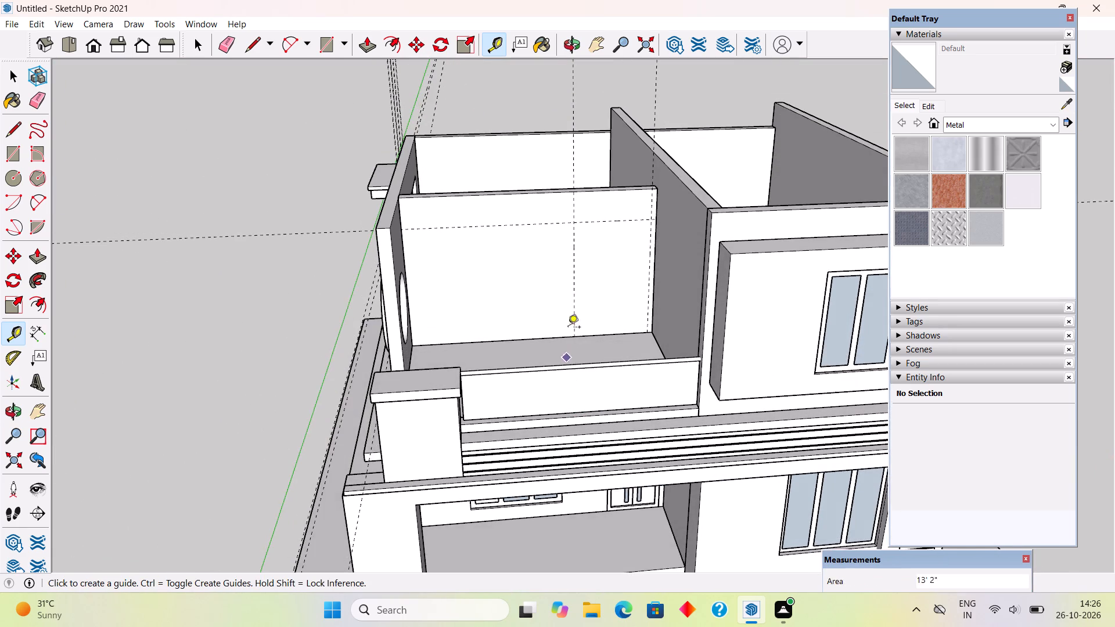
scroll(575, 311, "up", 3)
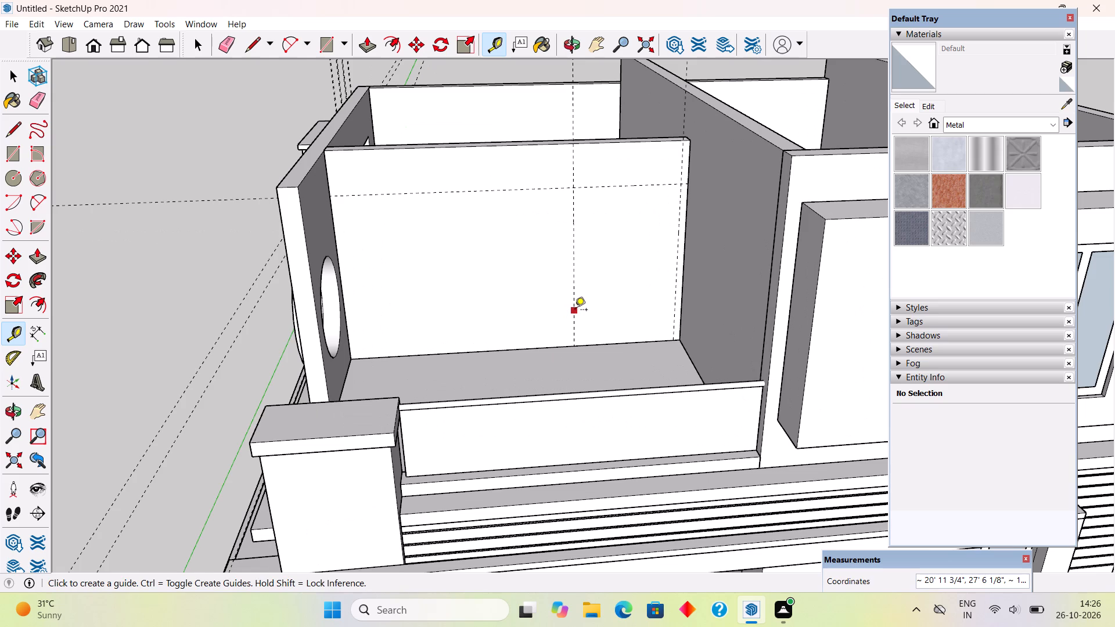
left_click(575, 311)
middle_click_drag(541, 320, 551, 198)
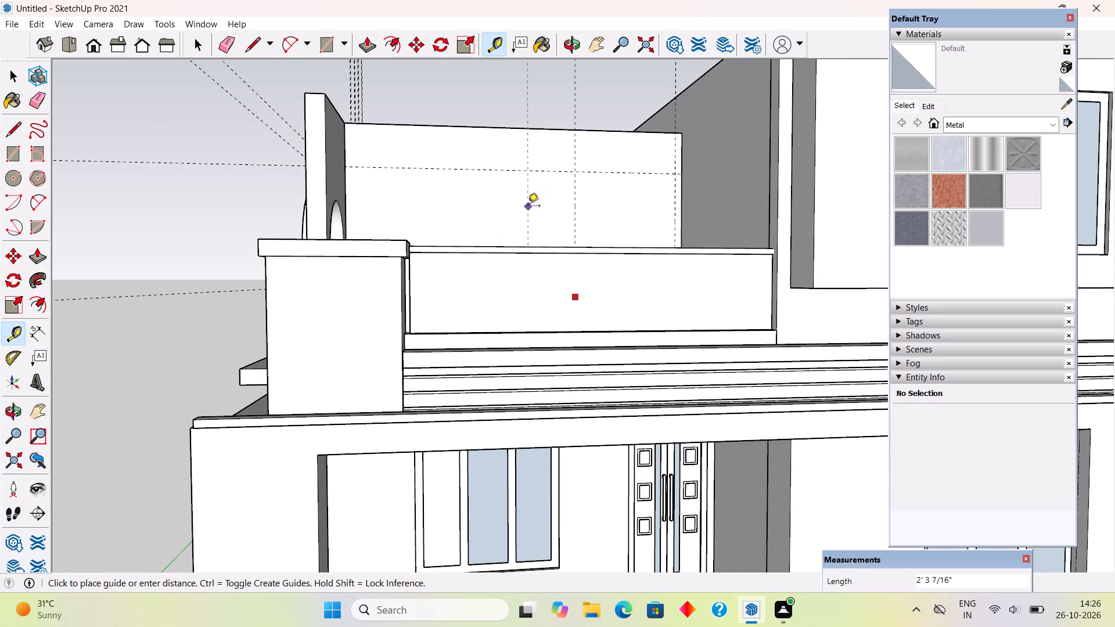
type("2.5'")
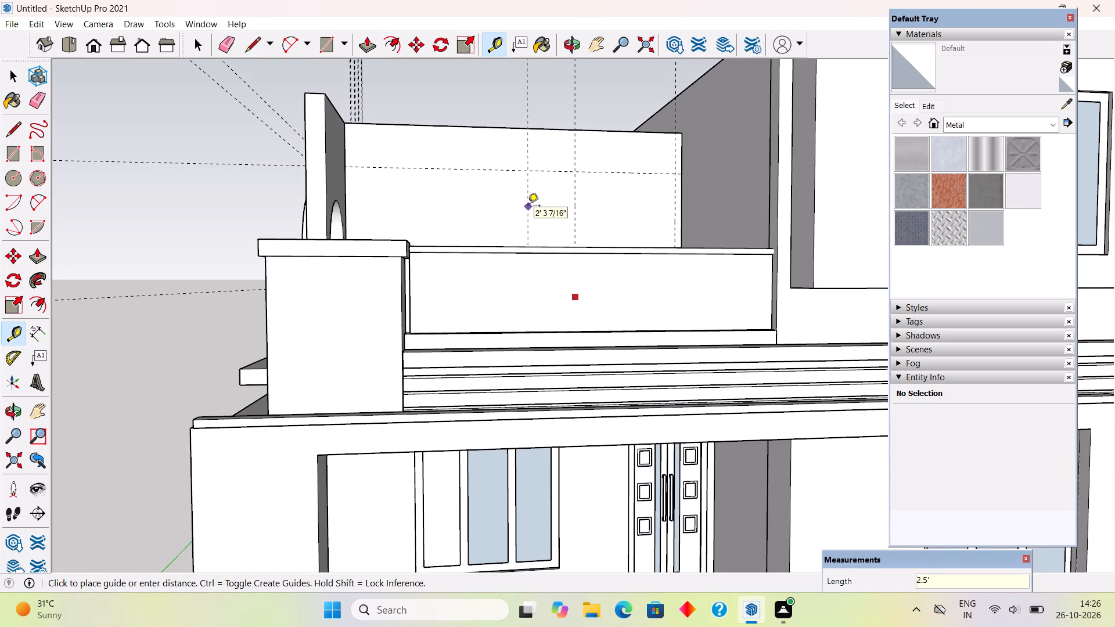
key("Return")
Add a vertical guide 6' beyond the last one and a horizontal guide 2.5' above the back wall's base.
middle_click_drag(522, 248, 512, 348)
scroll(512, 348, "up", 1)
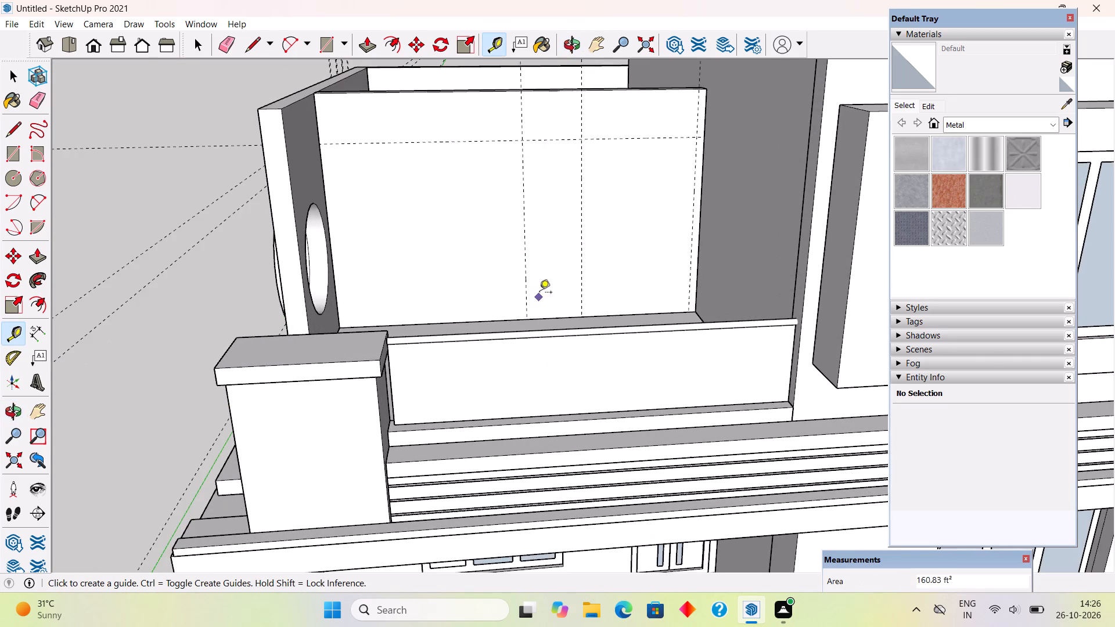
scroll(539, 262, "up", 3)
left_click(517, 215)
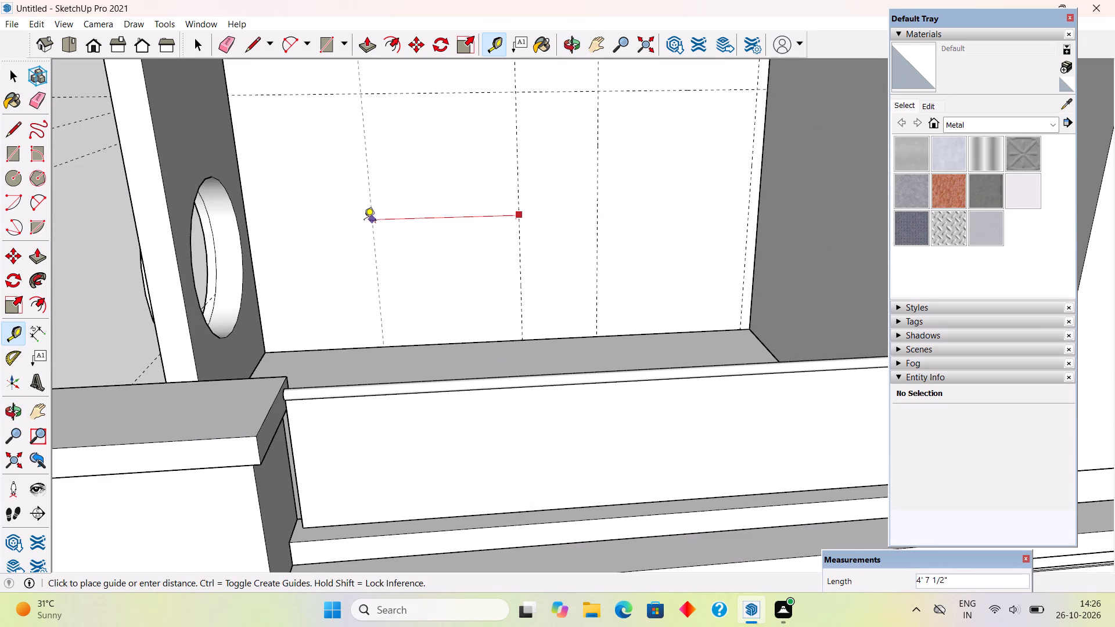
type("6'")
key("Return")
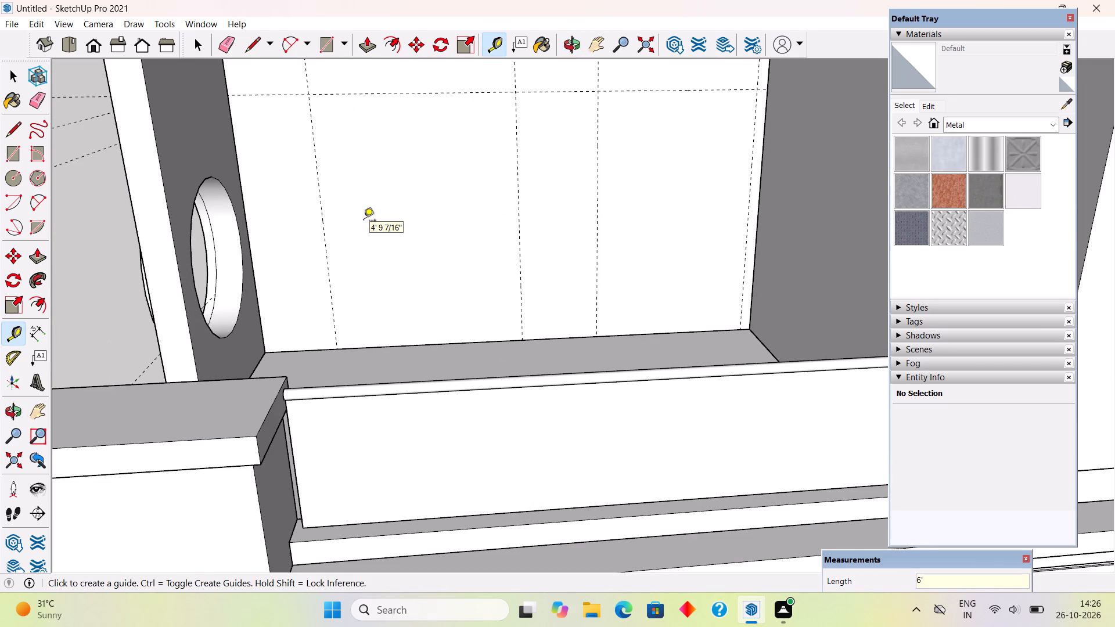
key("space")
middle_click_drag(429, 294, 546, 248)
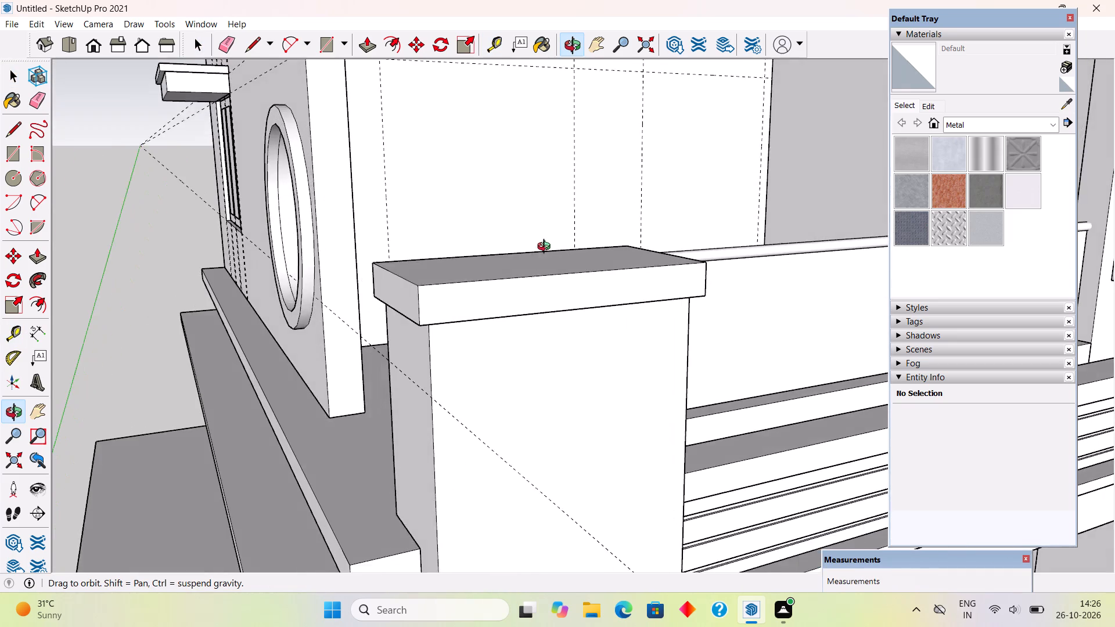
middle_click_drag(546, 248, 576, 289)
scroll(576, 289, "down", 4)
middle_click_drag(573, 288, 407, 336)
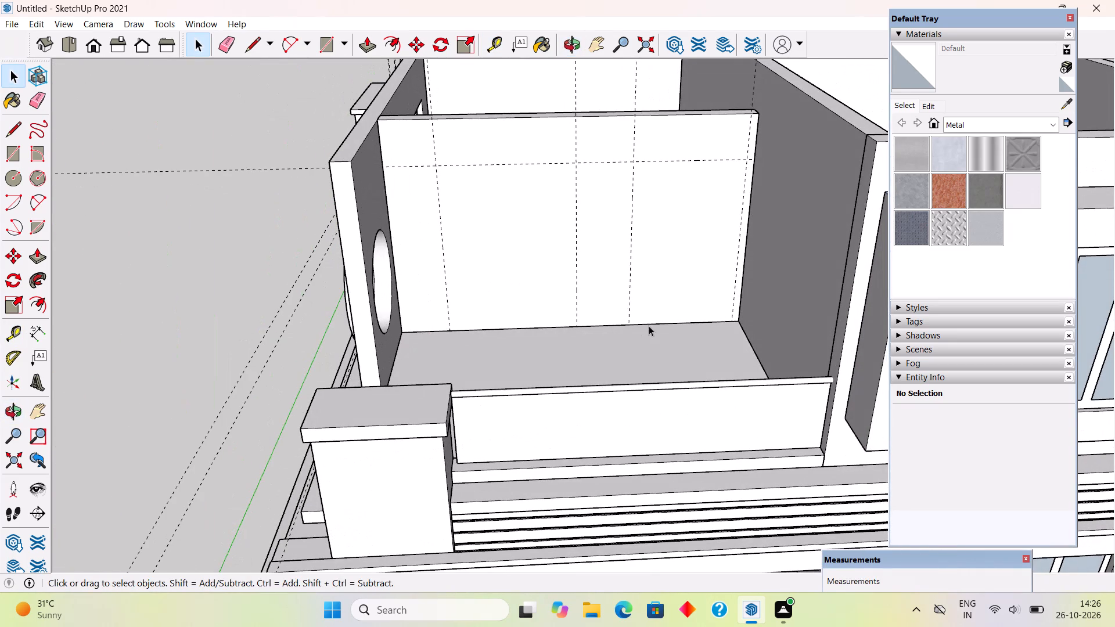
key("t")
left_click(541, 329)
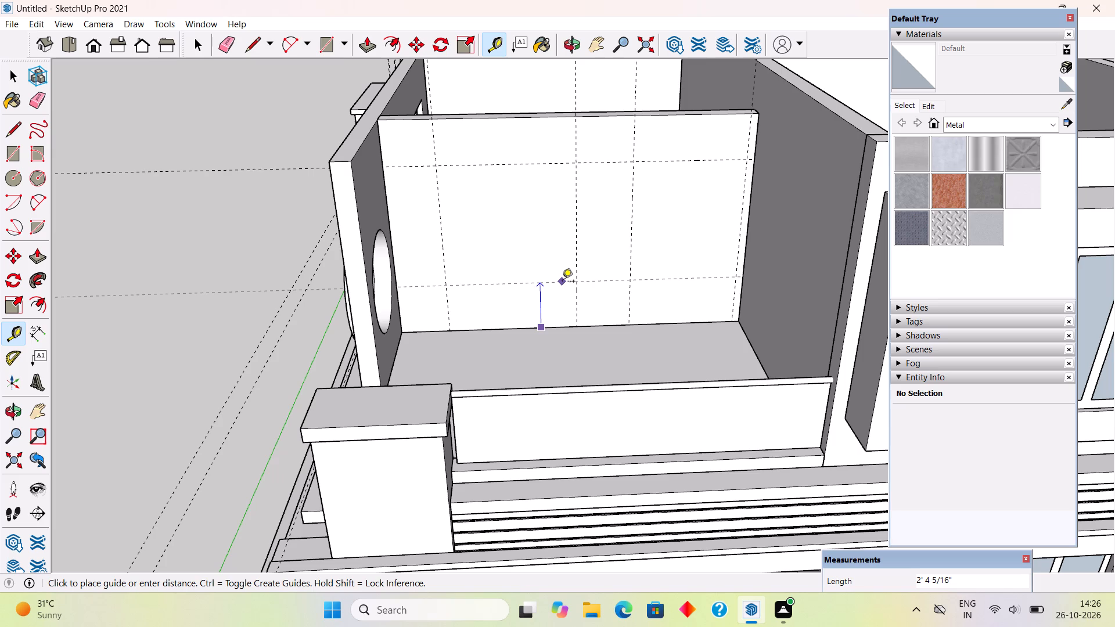
type("2.5'")
key("Return")
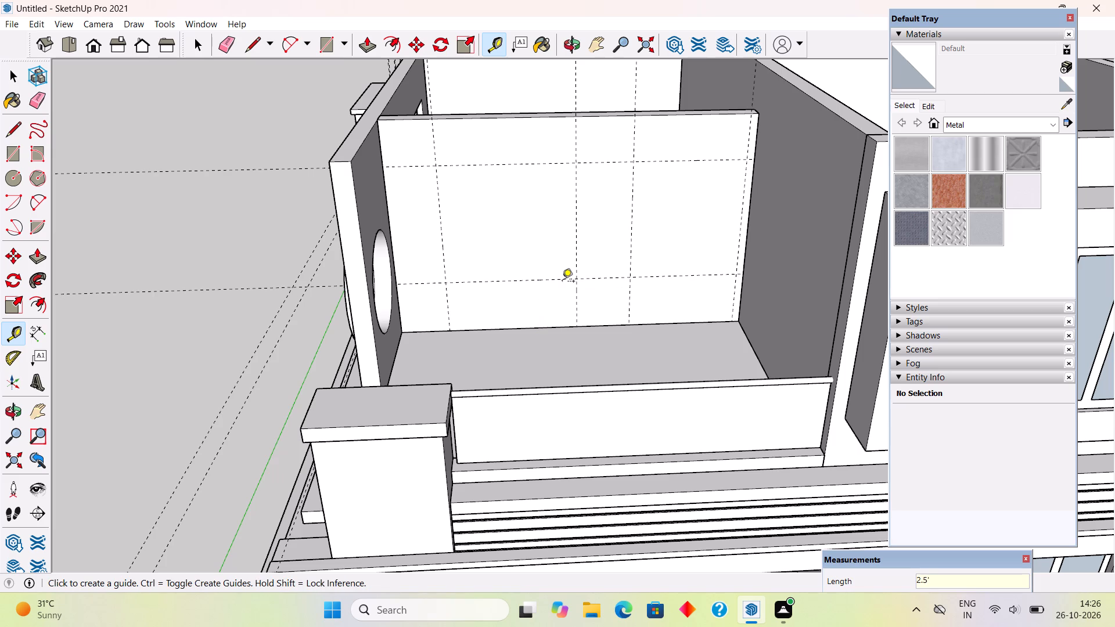
Inside the back wall group, draw a 5' by 8' door rectangle and a 6' by 5' 6" window rectangle on the guides.
key("space")
triple_click(514, 193)
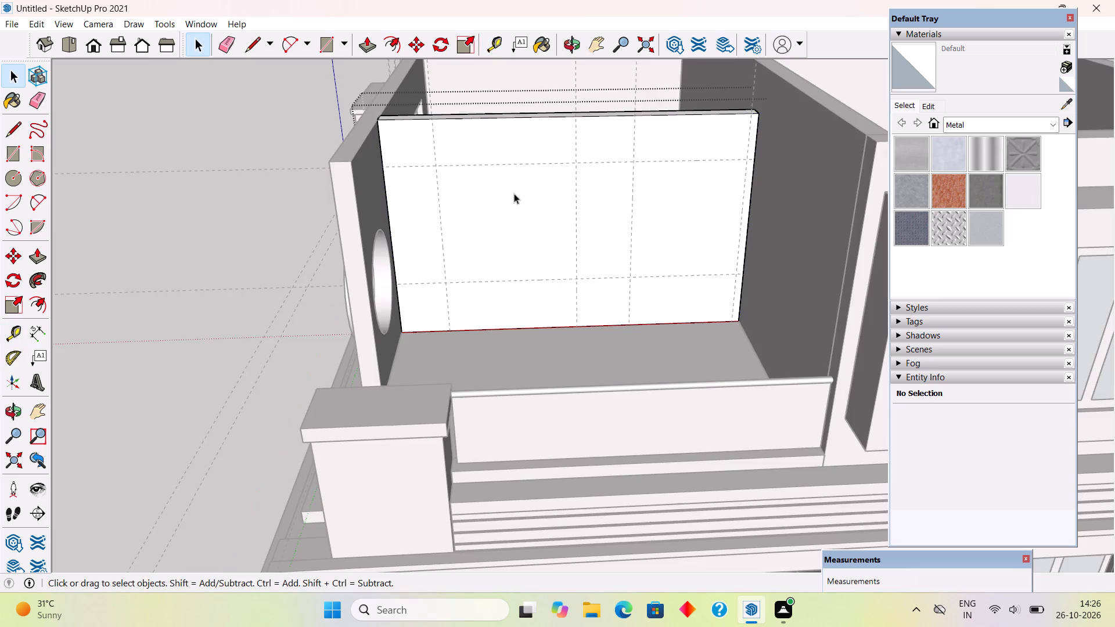
key("r")
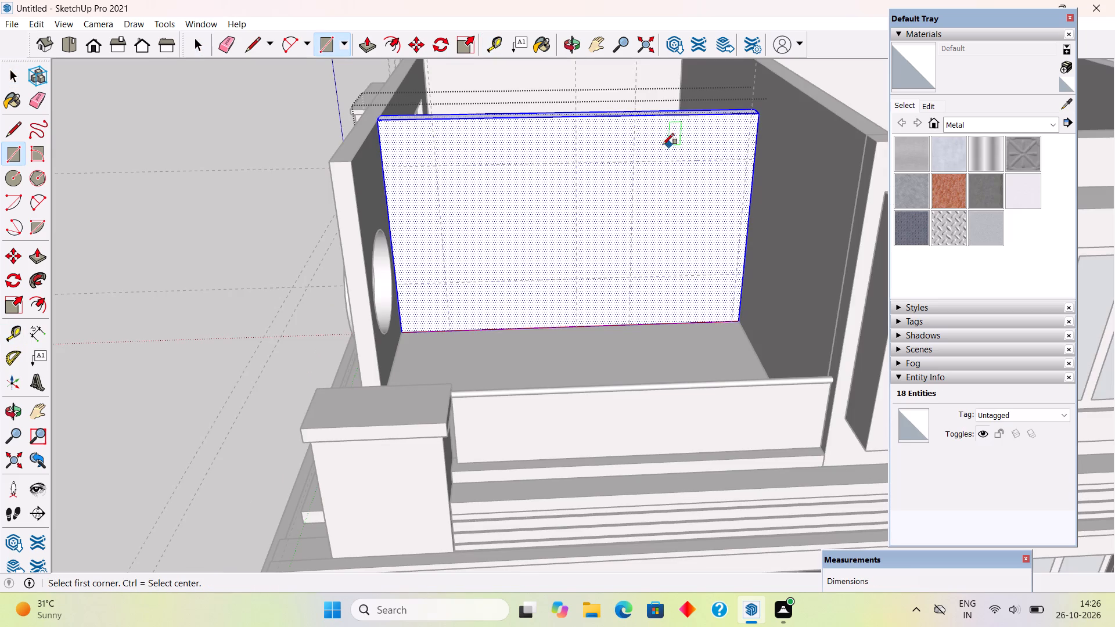
left_click(635, 160)
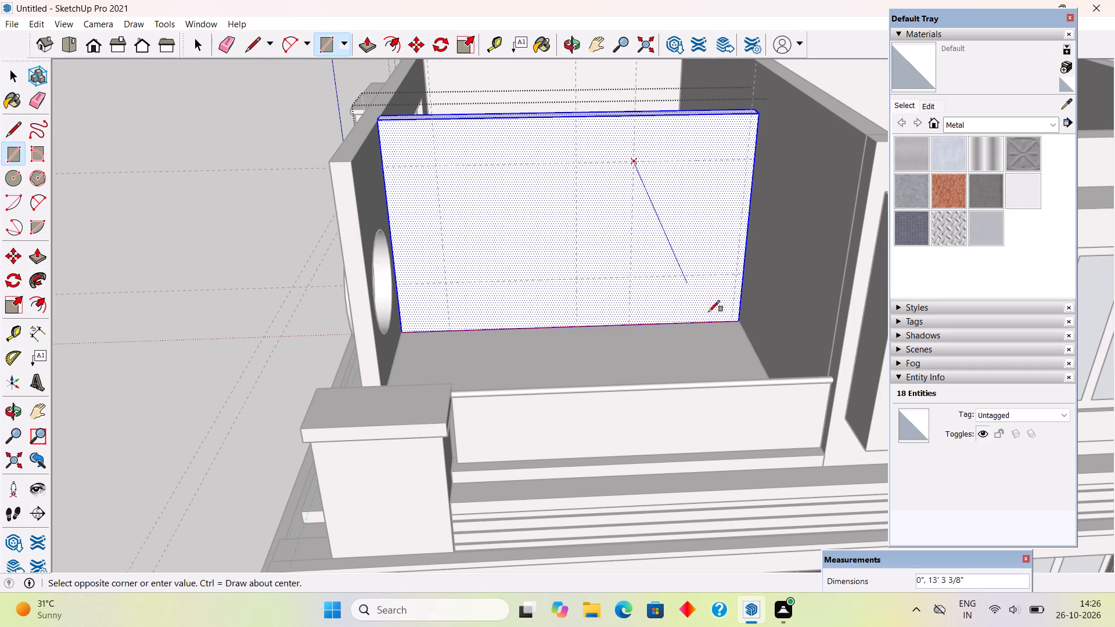
left_click(729, 320)
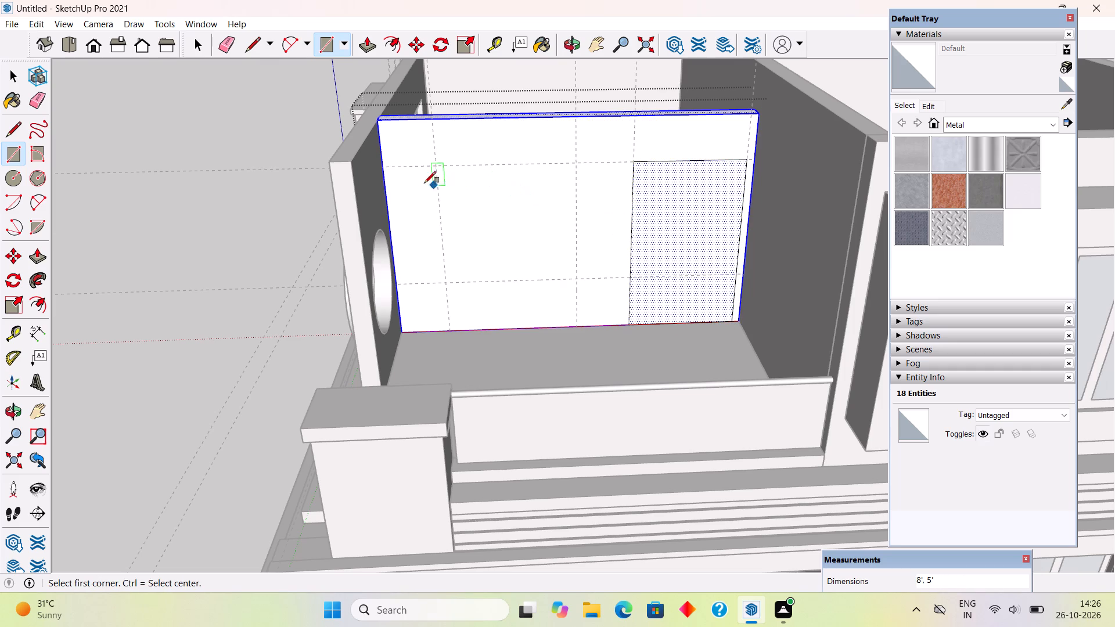
left_click(440, 168)
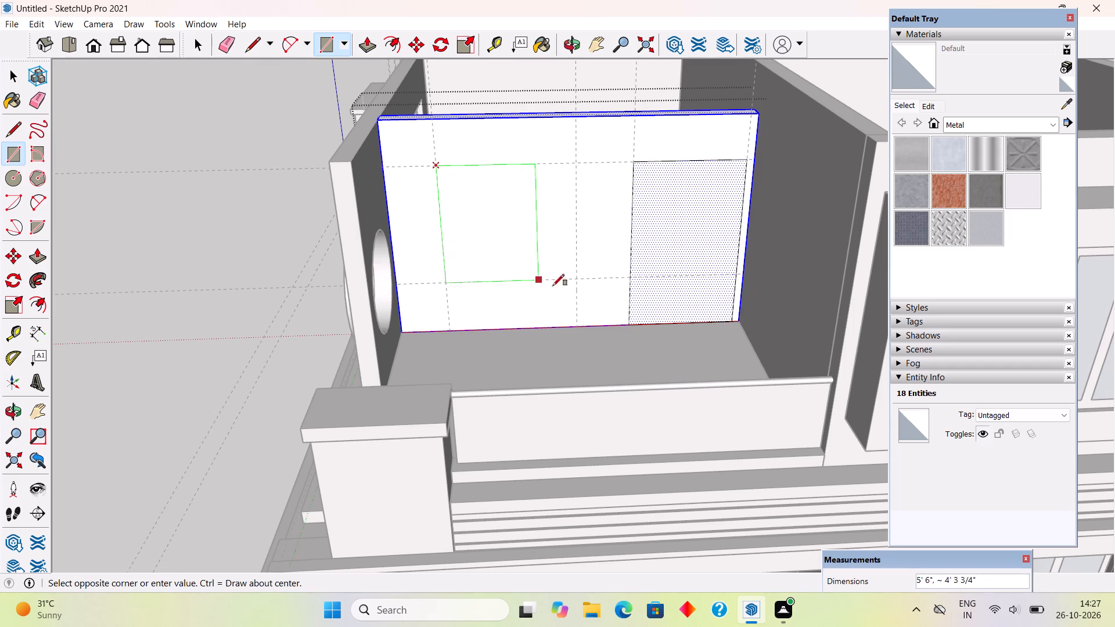
left_click(576, 278)
Push the door and window rectangles 9" through the wall to cut both openings, and leave the wall group.
key("p")
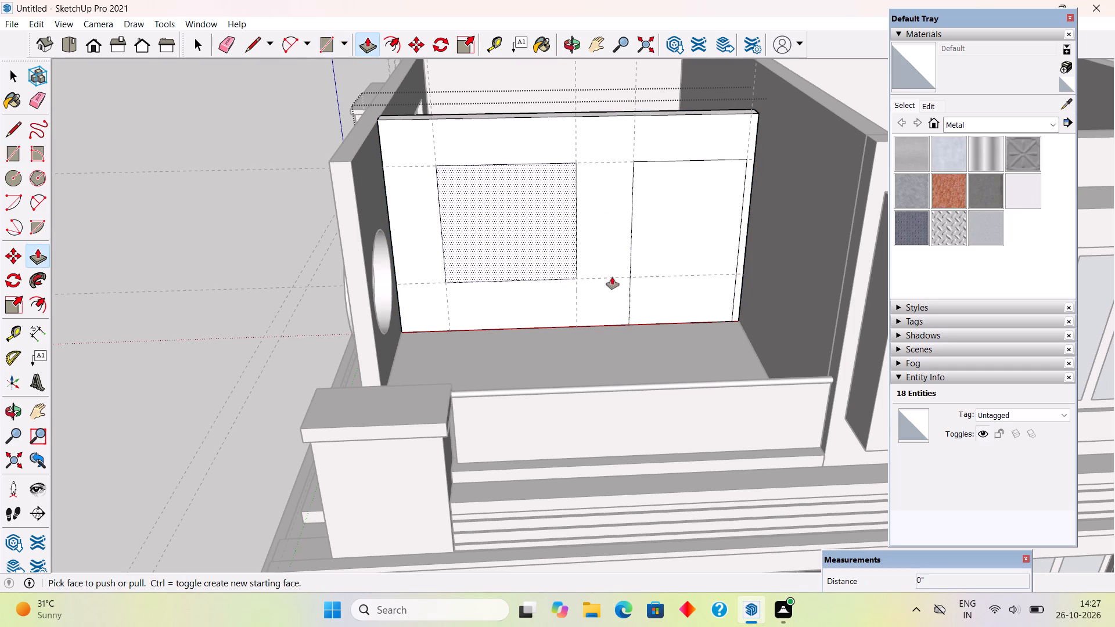
left_click_drag(653, 292, 669, 219)
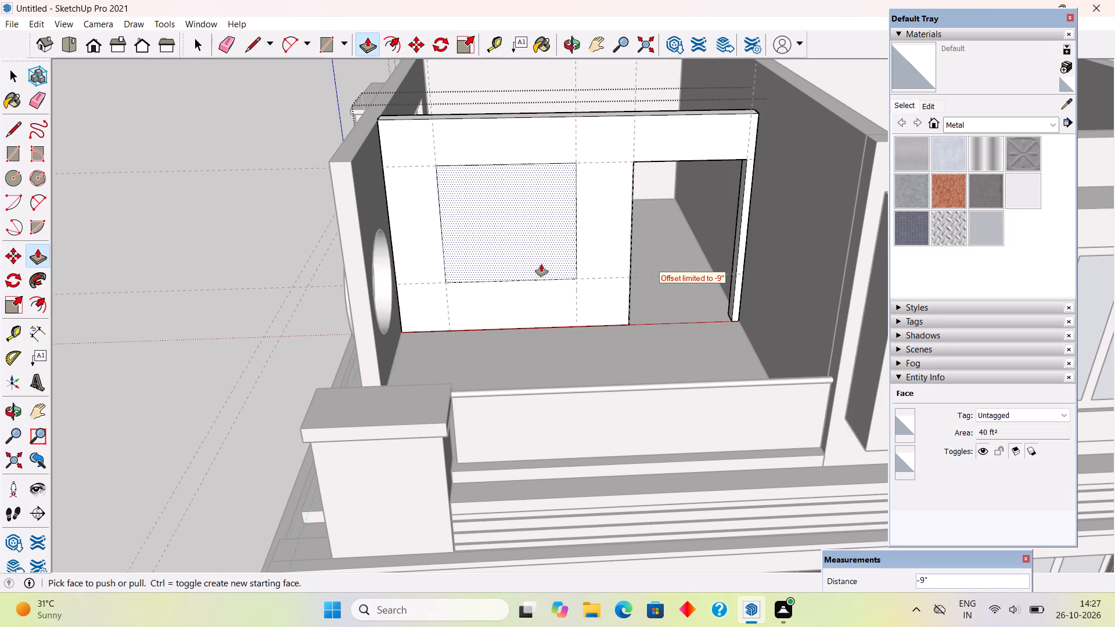
left_click_drag(541, 264, 503, 202)
key("space")
scroll(527, 218, "down", 5)
left_click(233, 83)
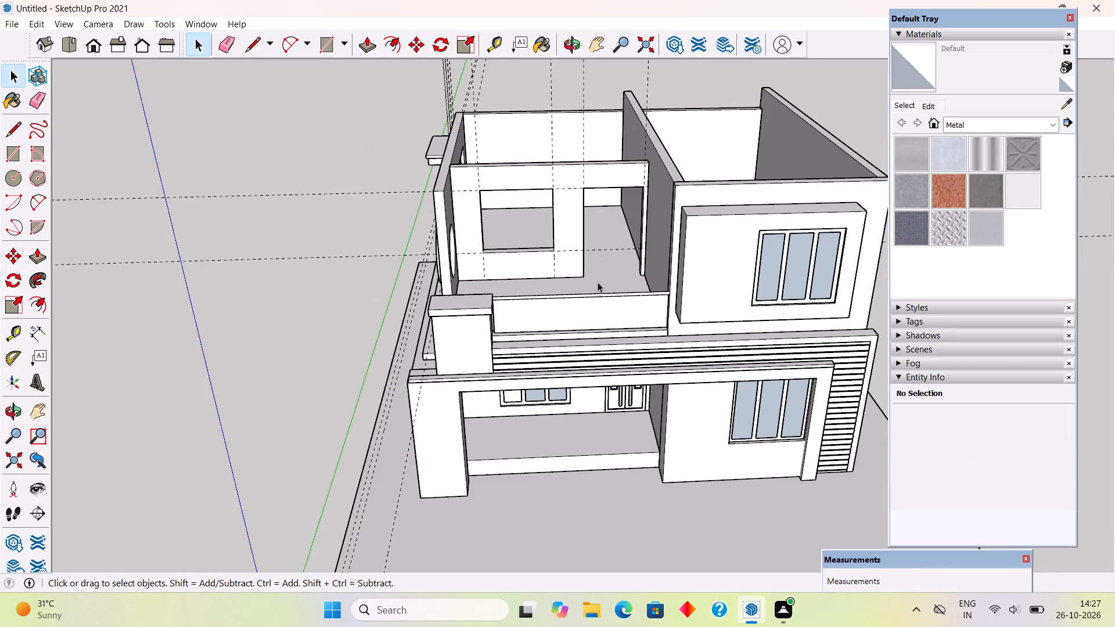
Draw a 5' by 8' rectangle filling the new doorway in the terrace's back wall.
scroll(655, 285, "up", 3)
scroll(610, 331, "down", 5)
scroll(630, 174, "up", 4)
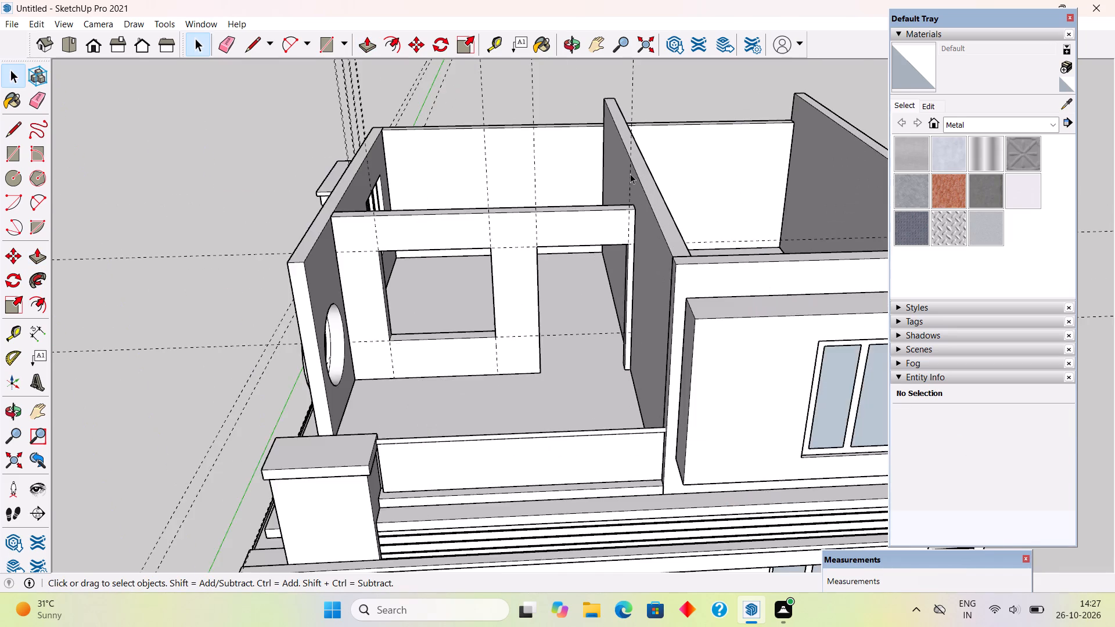
scroll(630, 174, "up", 4)
middle_click_drag(609, 286, 688, 264)
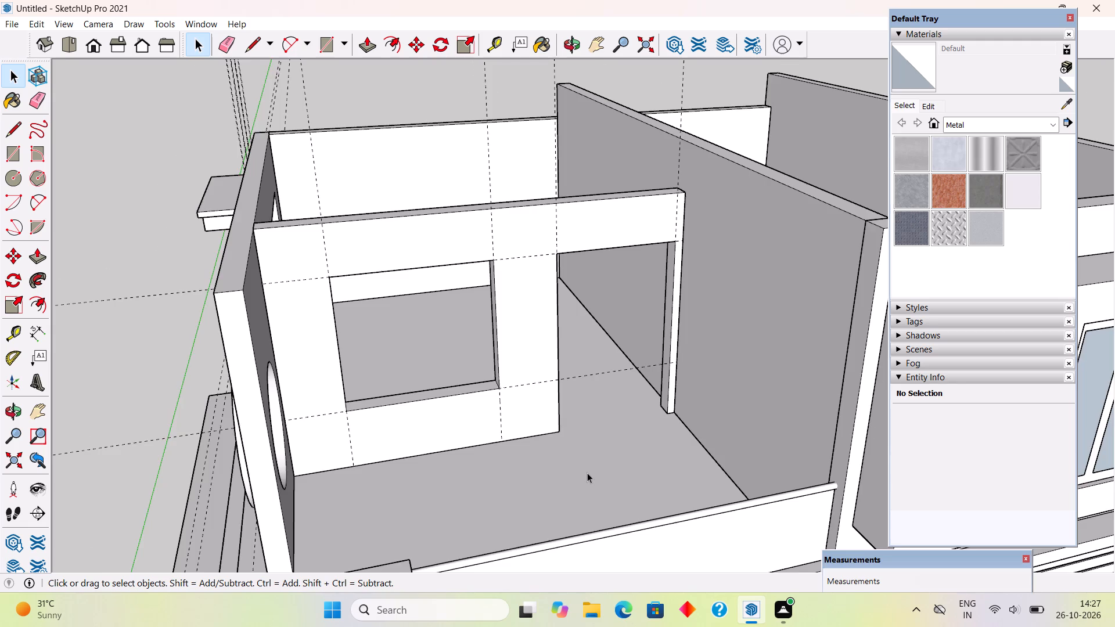
scroll(587, 473, "up", 1)
middle_click_drag(588, 467, 575, 448)
scroll(576, 446, "up", 2)
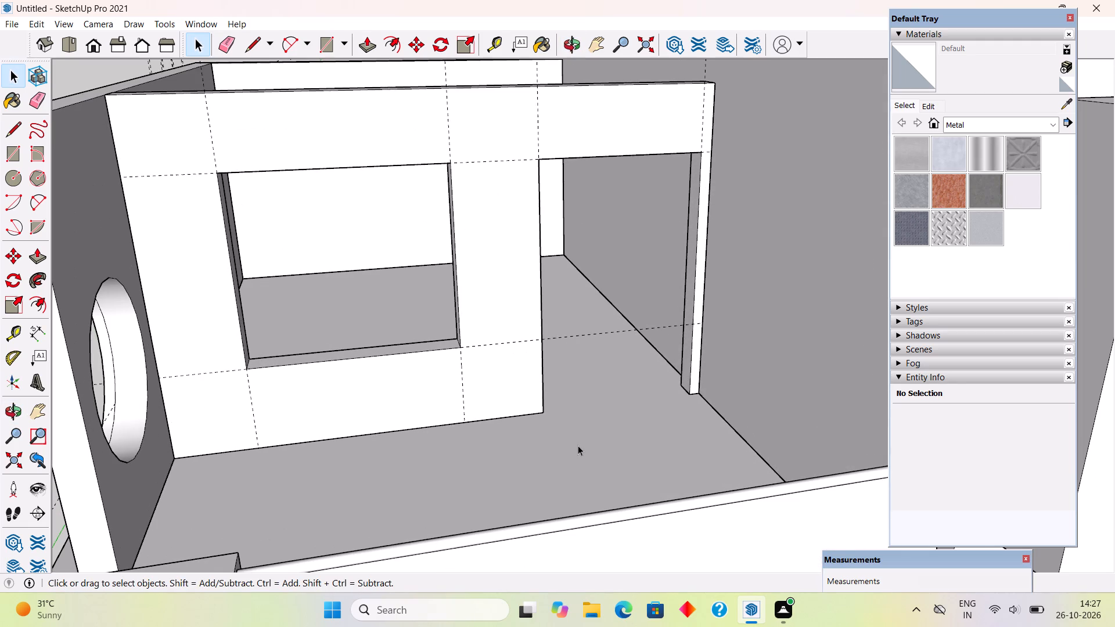
key("r")
left_click(542, 157)
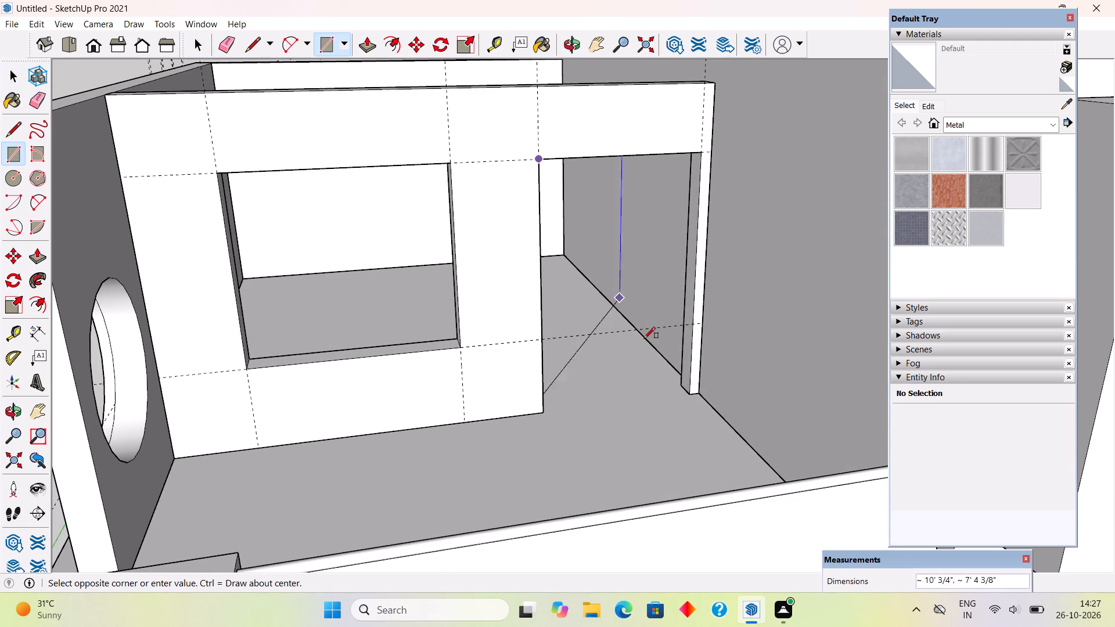
left_click(691, 396)
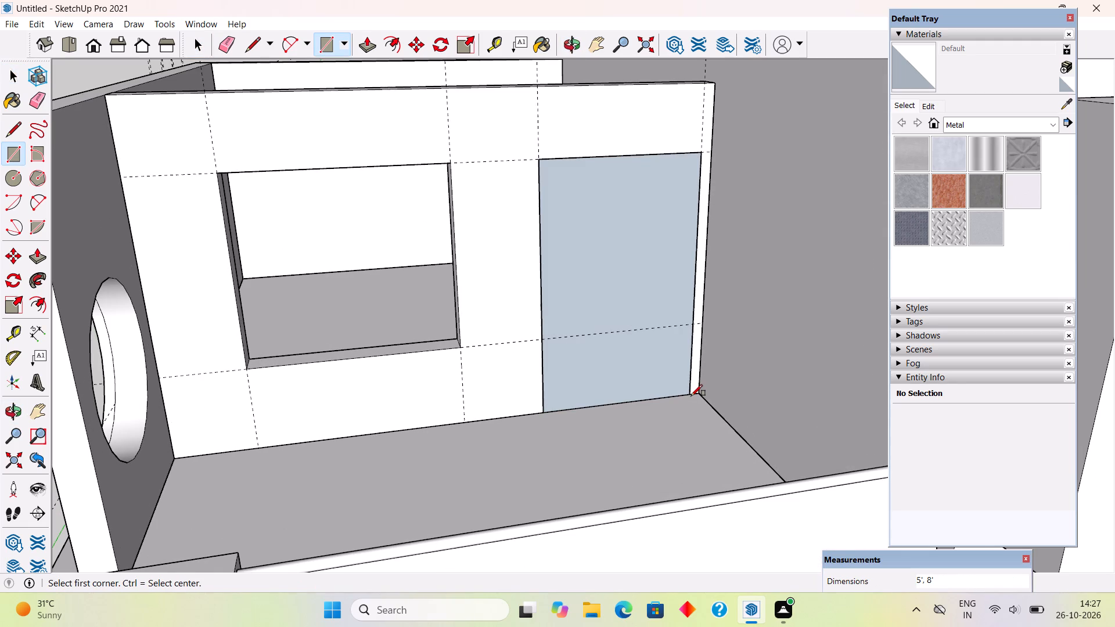
Offset the doorway rectangle's outline 4" inward and delete the inner face, leaving a frame profile.
key("f")
left_click(638, 392)
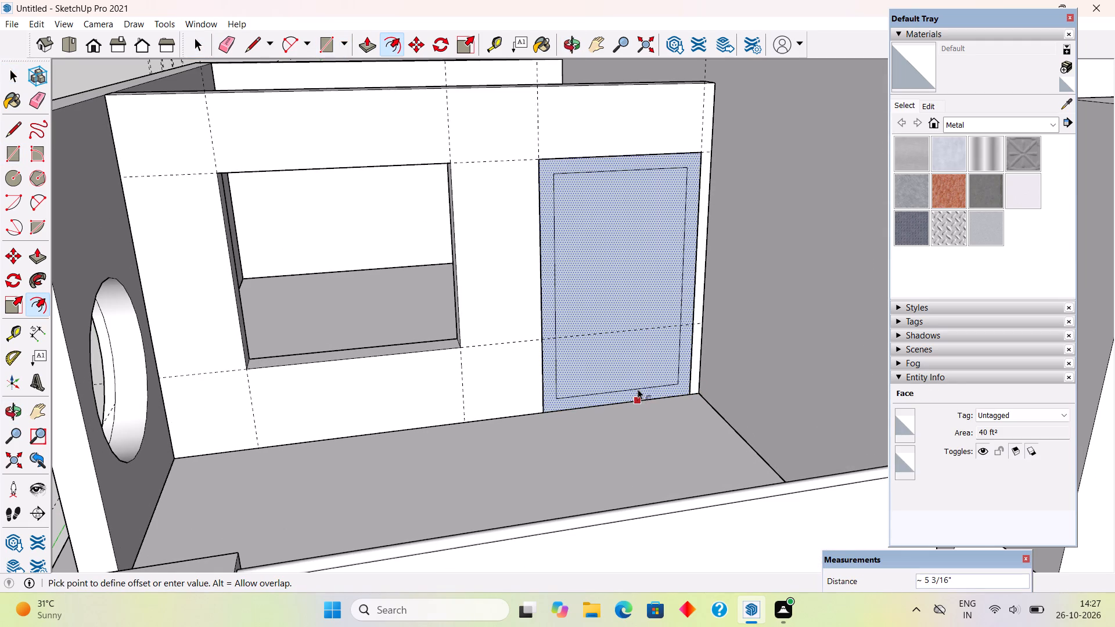
type("4\"")
key("Return")
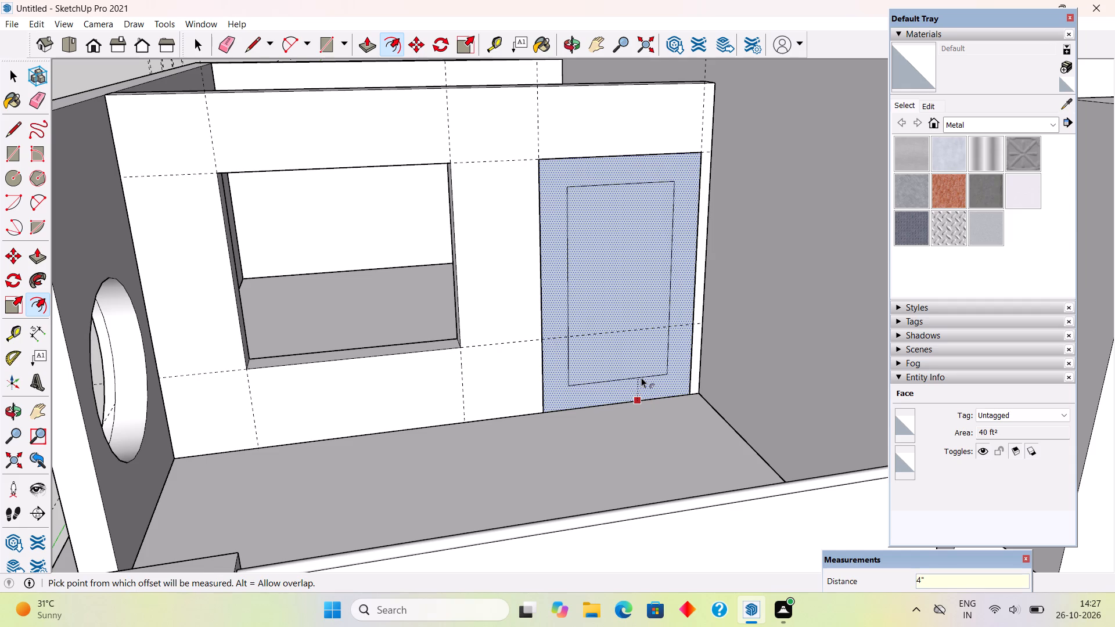
key("space")
left_click(635, 378)
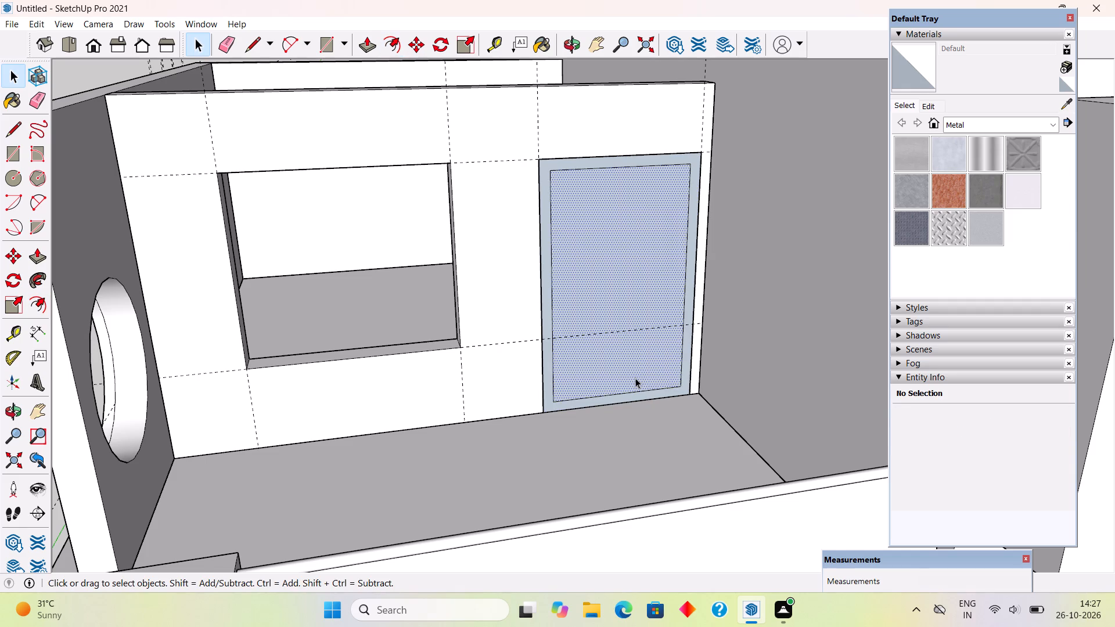
key("Delete")
Extrude the door frame profile 4" outward toward the terrace.
key("p")
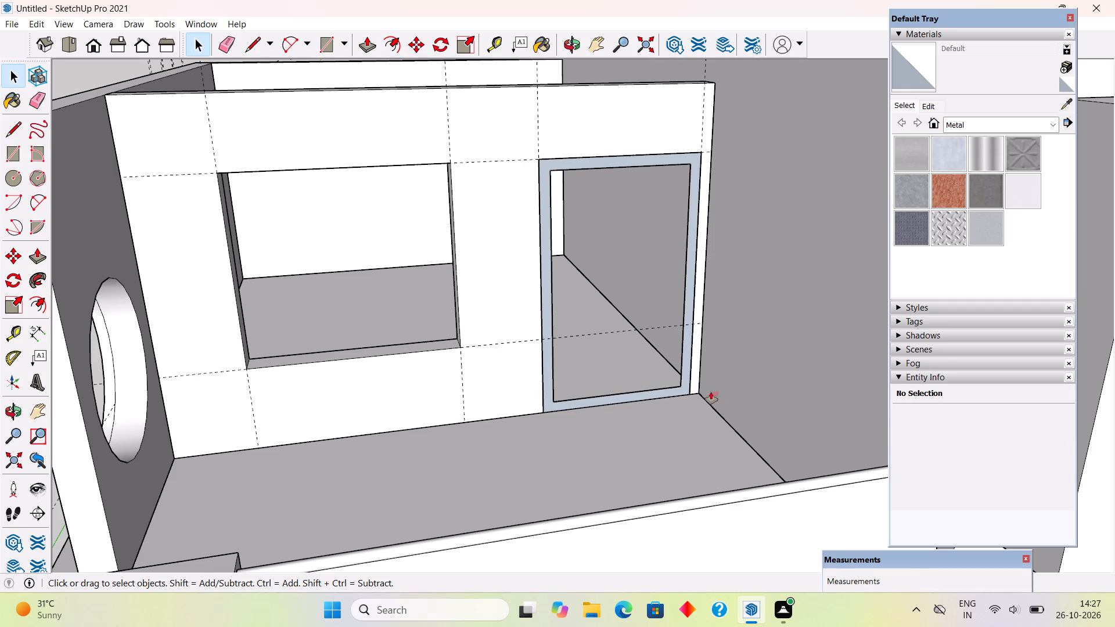
left_click(677, 391)
type("4\"")
key("Return")
key("space")
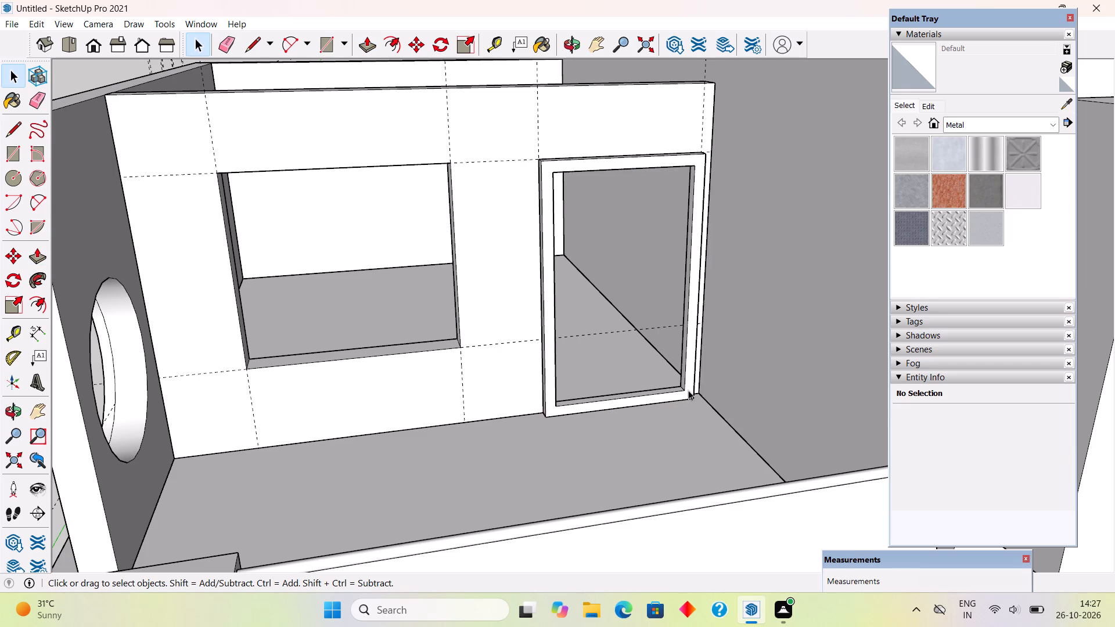
Make the whole extruded door frame a group.
triple_click(688, 390)
right_click(688, 390)
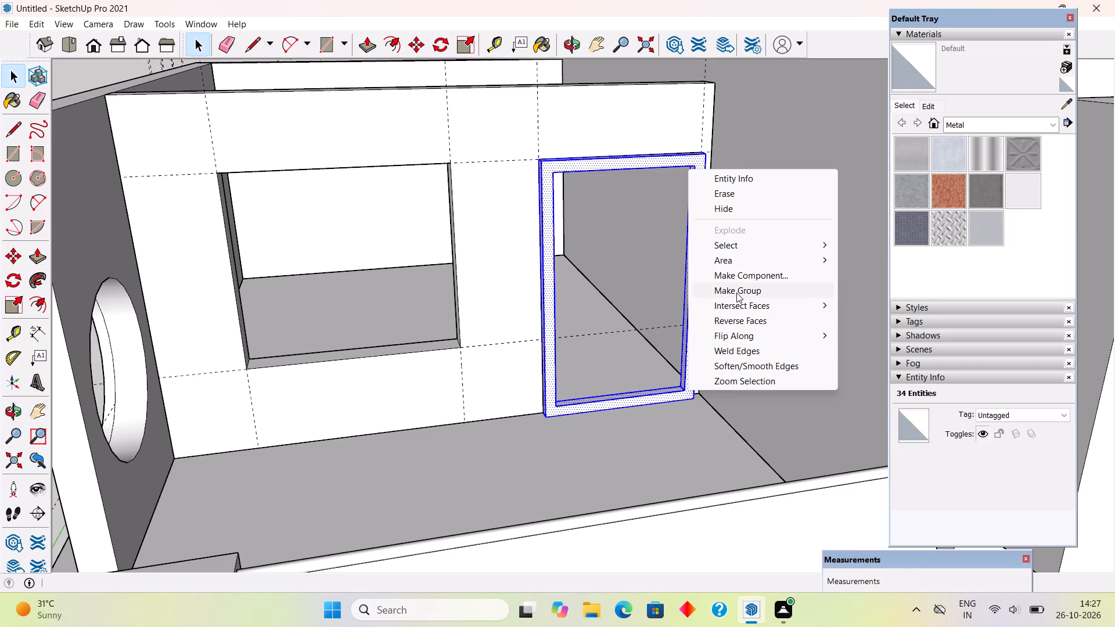
left_click(736, 293)
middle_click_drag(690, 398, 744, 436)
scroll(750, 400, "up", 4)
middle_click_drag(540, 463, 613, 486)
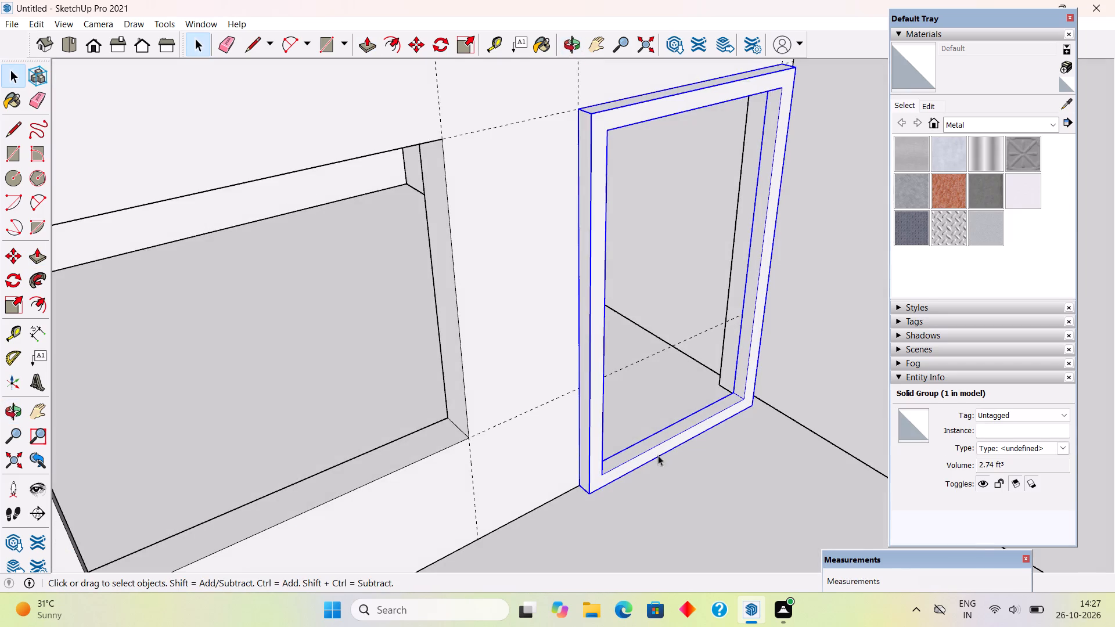
Move the door frame group back into the doorway so its outer face sits flush with the terrace wall.
scroll(754, 402, "up", 3)
key("m")
scroll(754, 402, "up", 3)
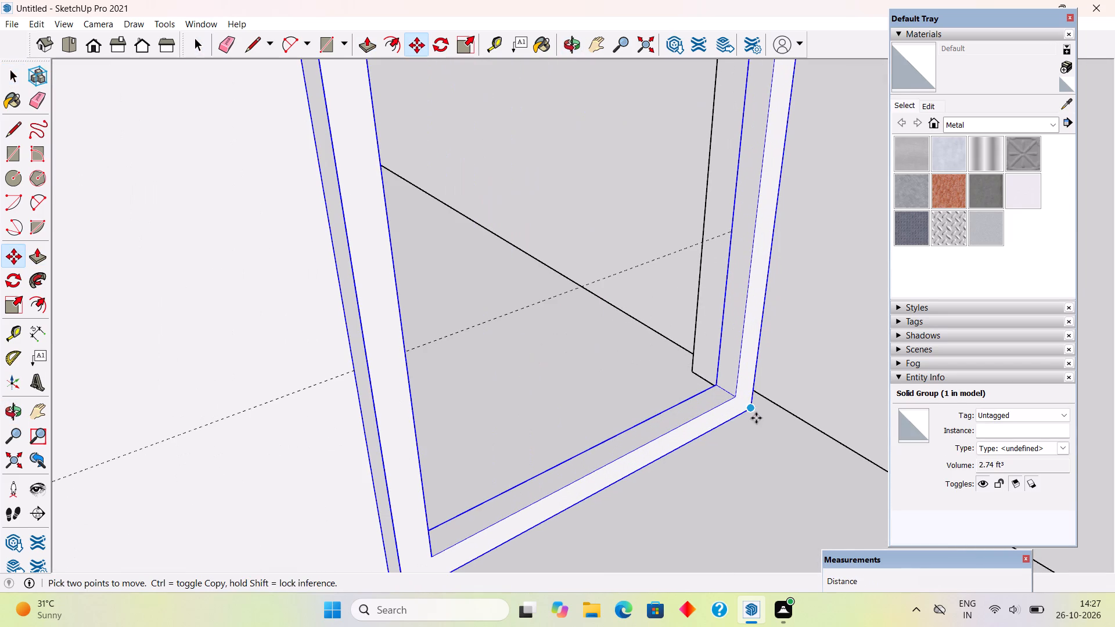
left_click(756, 409)
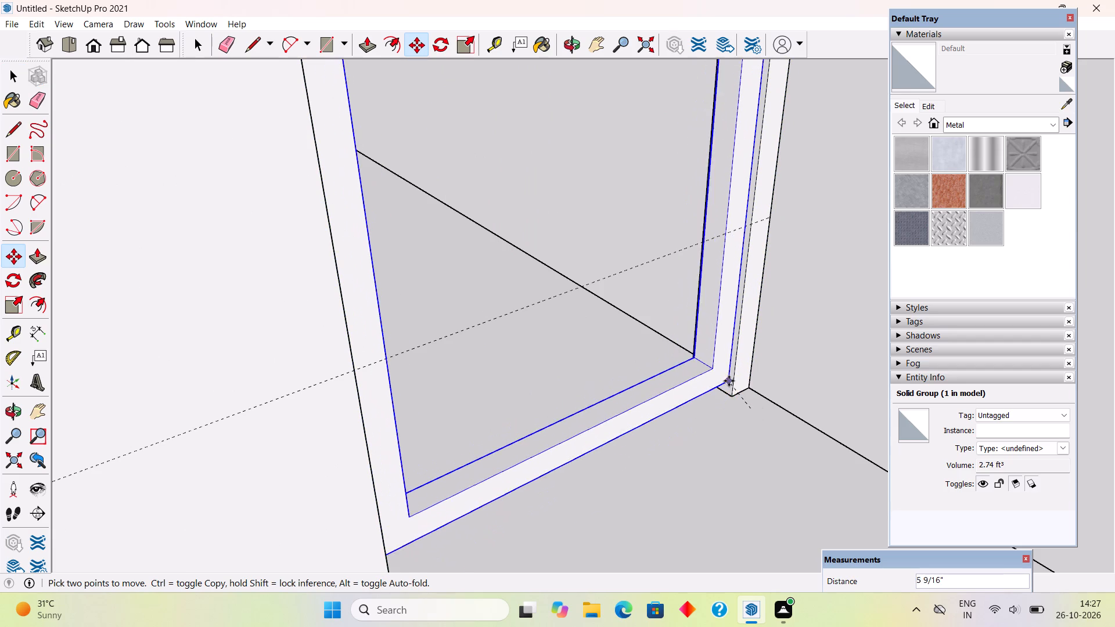
left_click(733, 395)
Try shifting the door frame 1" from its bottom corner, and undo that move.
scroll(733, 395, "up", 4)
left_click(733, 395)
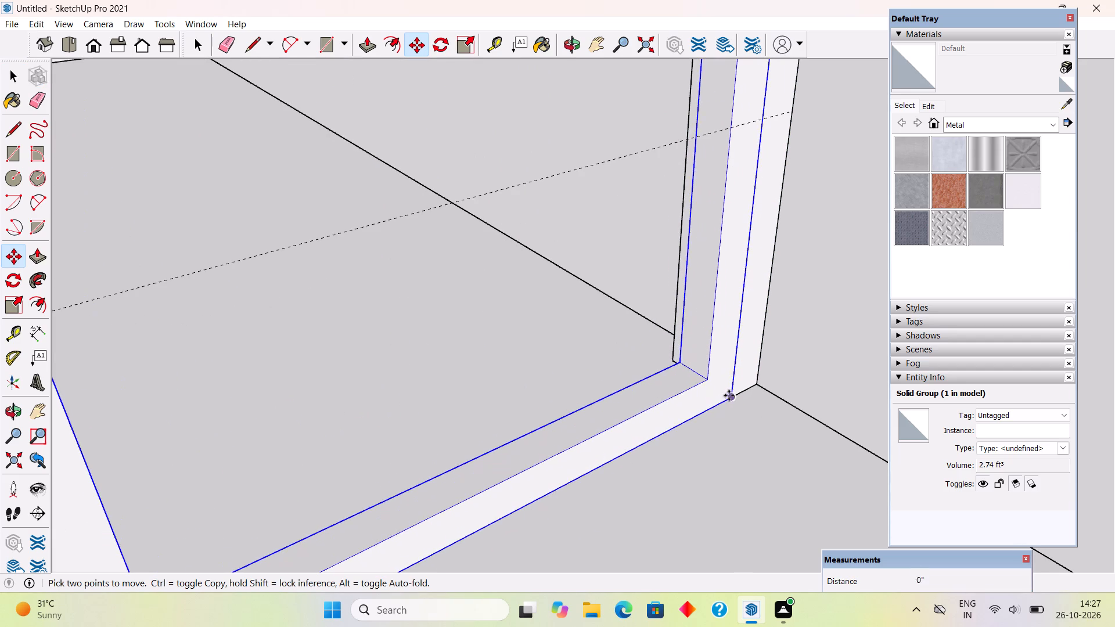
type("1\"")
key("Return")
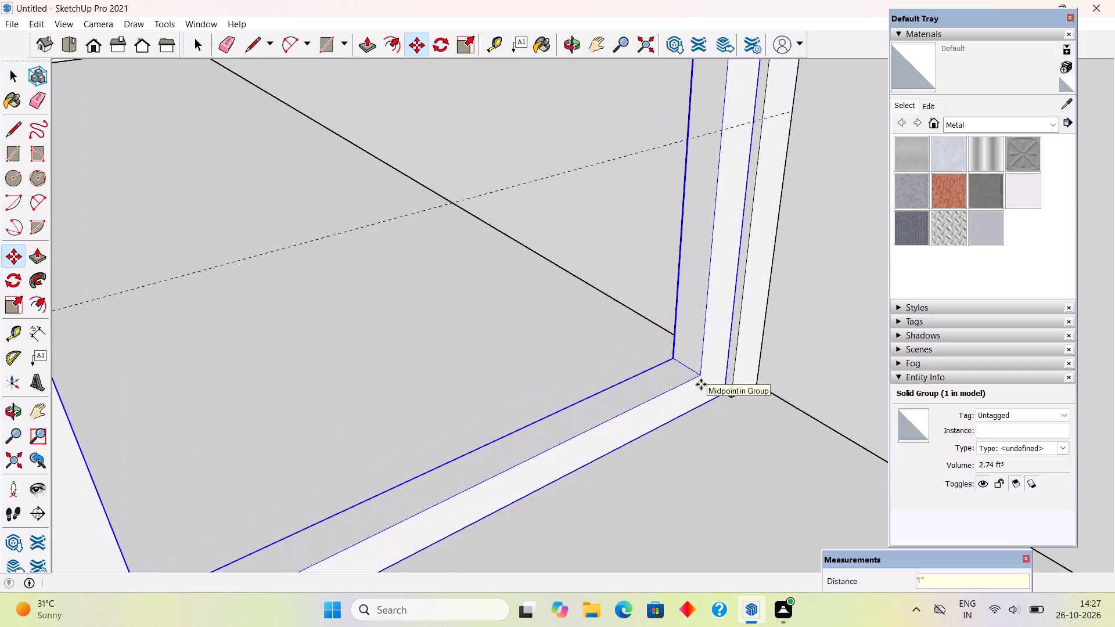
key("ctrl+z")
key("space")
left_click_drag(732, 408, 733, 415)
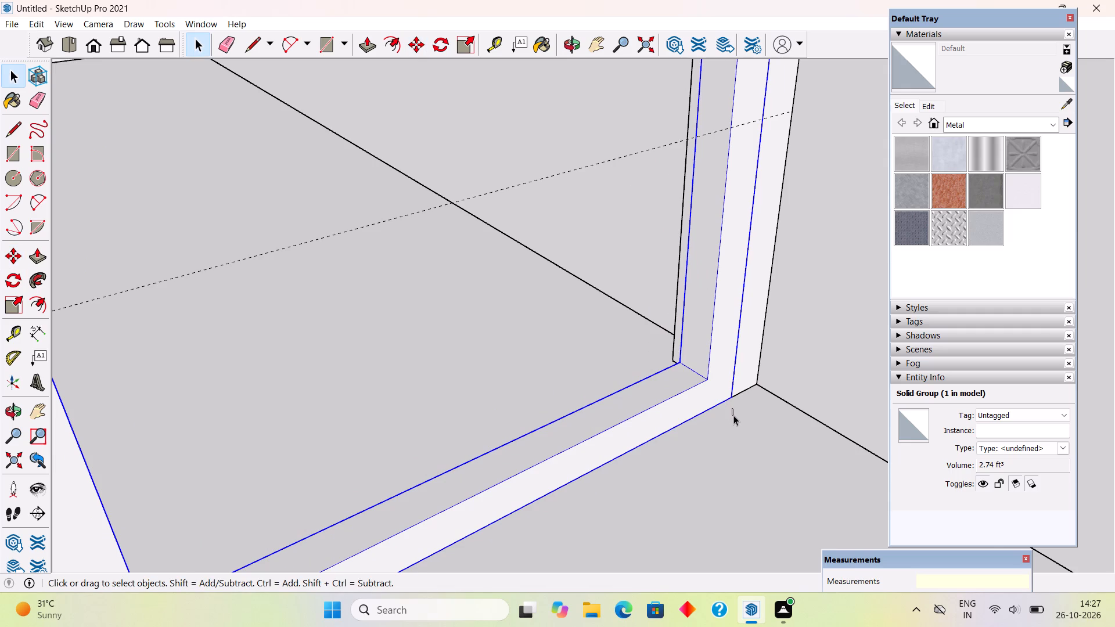
Draw a 4' 4" by 7' 4" rectangle filling the opening inside the door frame.
scroll(733, 415, "down", 16)
middle_click_drag(722, 415, 532, 401)
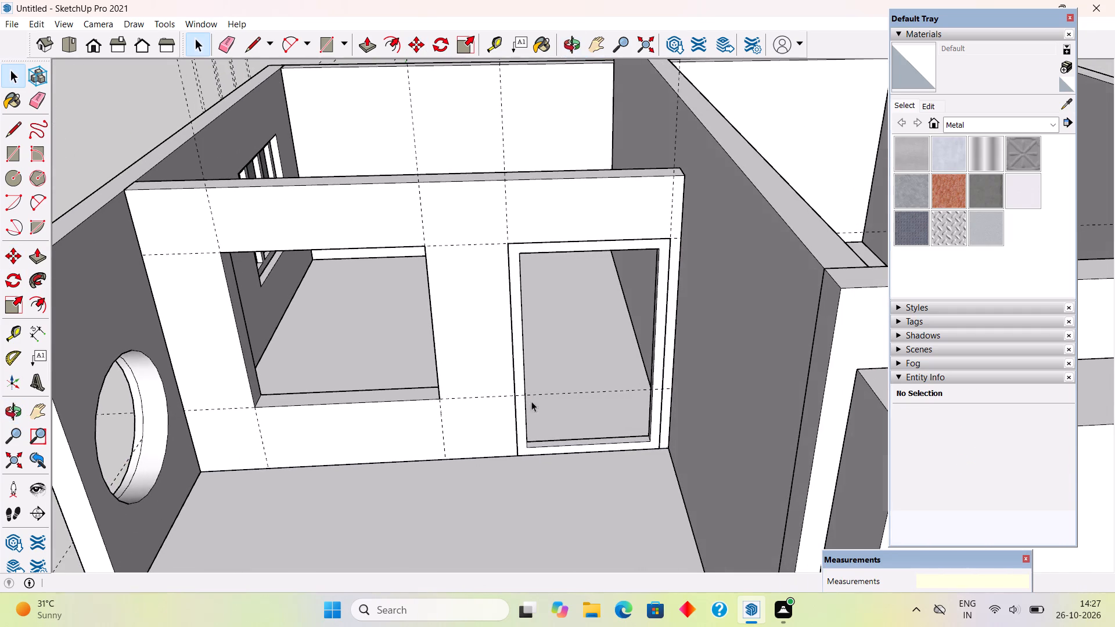
scroll(667, 464, "up", 3)
middle_click_drag(667, 464, 662, 438)
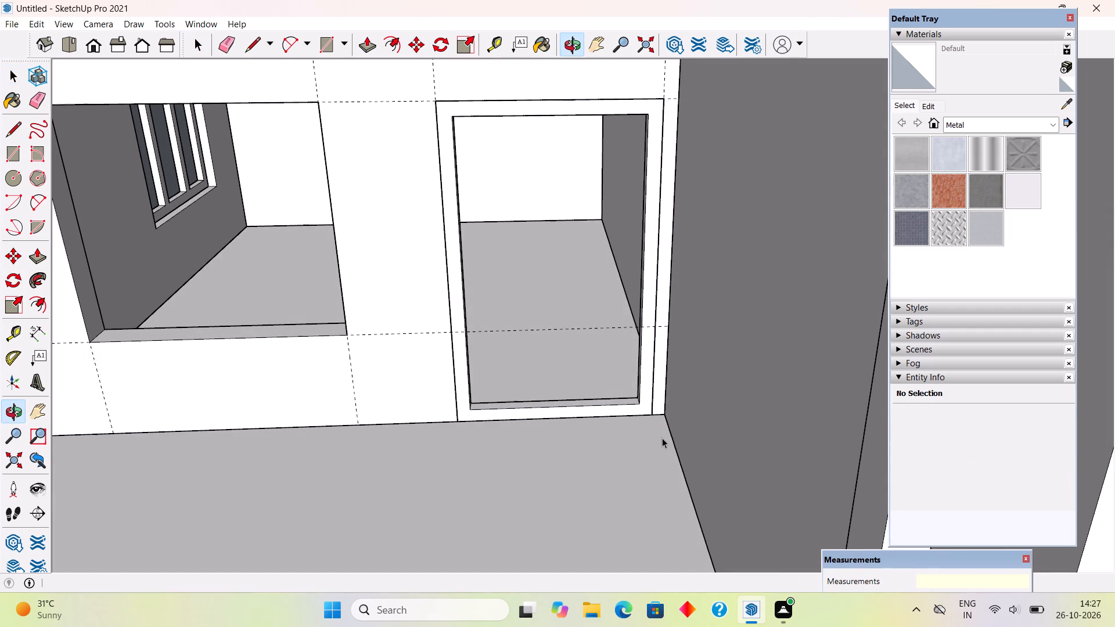
key("r")
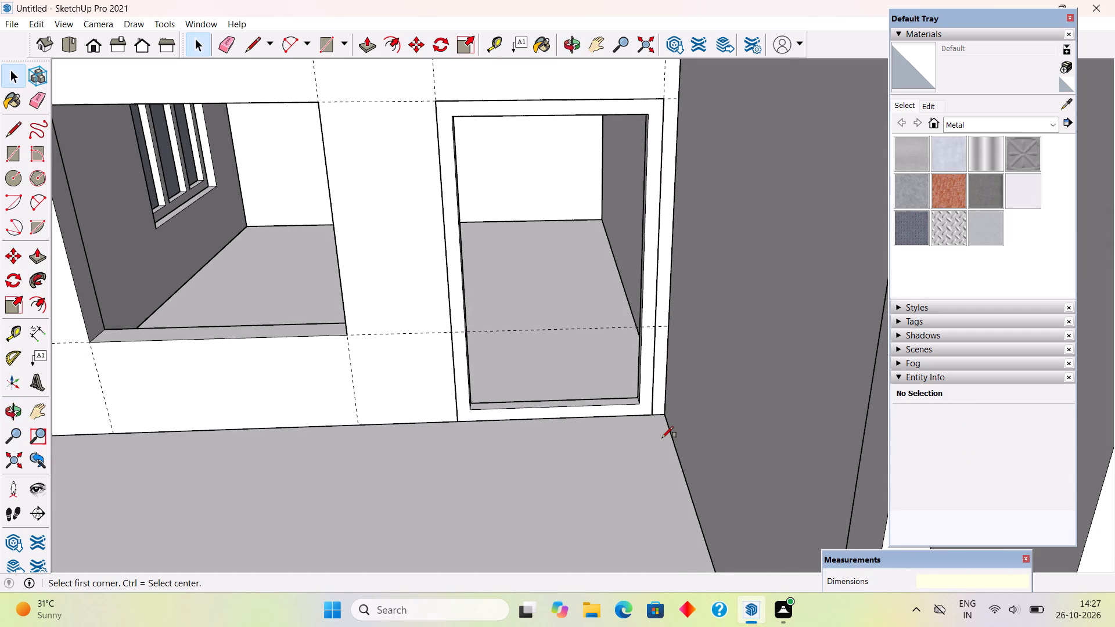
key("r")
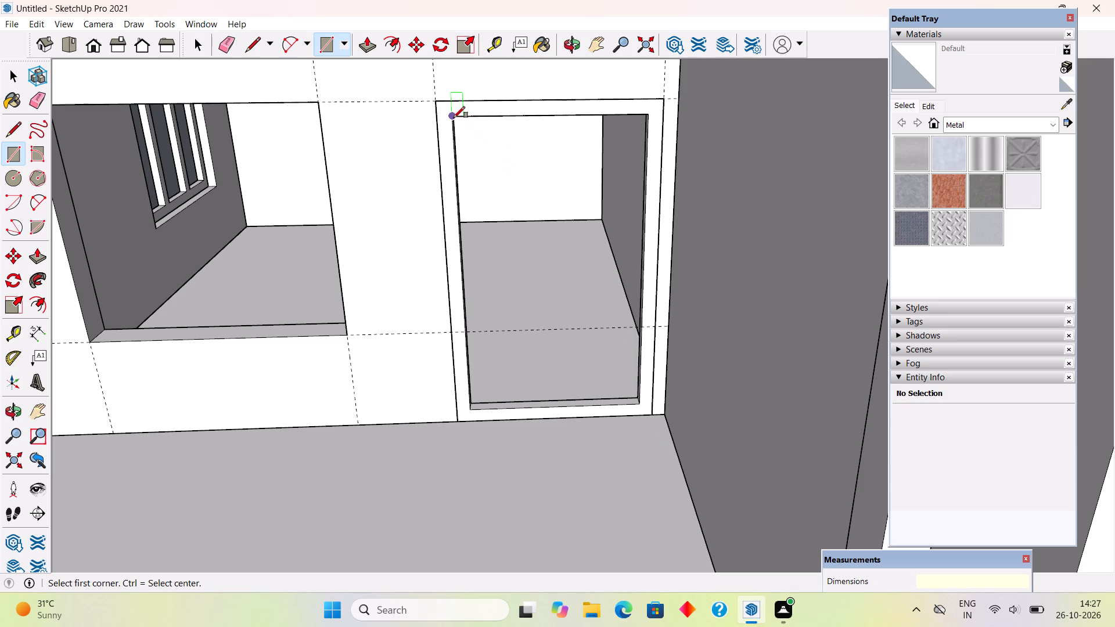
left_click(454, 117)
left_click(639, 400)
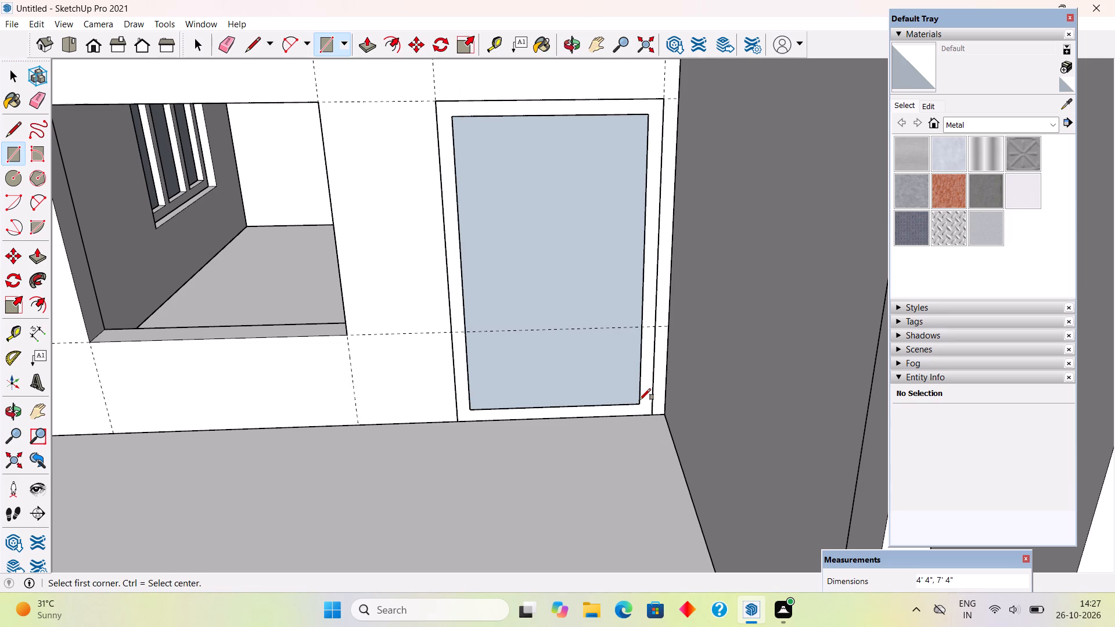
Extrude the door panel rectangle 2" outward toward the terrace.
key("p")
left_click(625, 380)
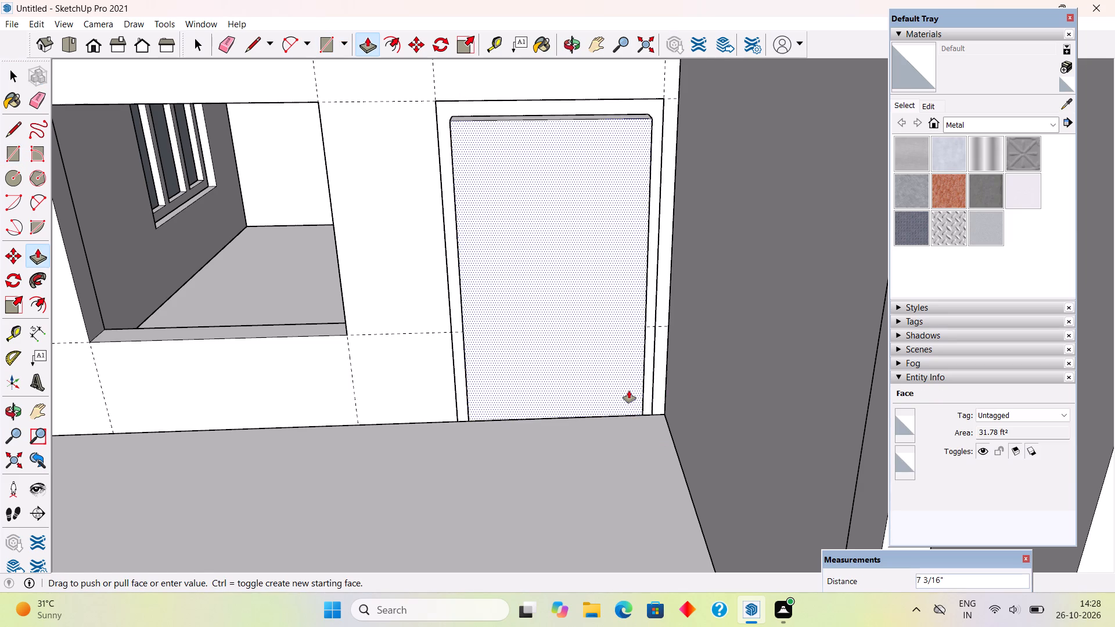
key("2")
key("shift+quotedbl")
key("Return")
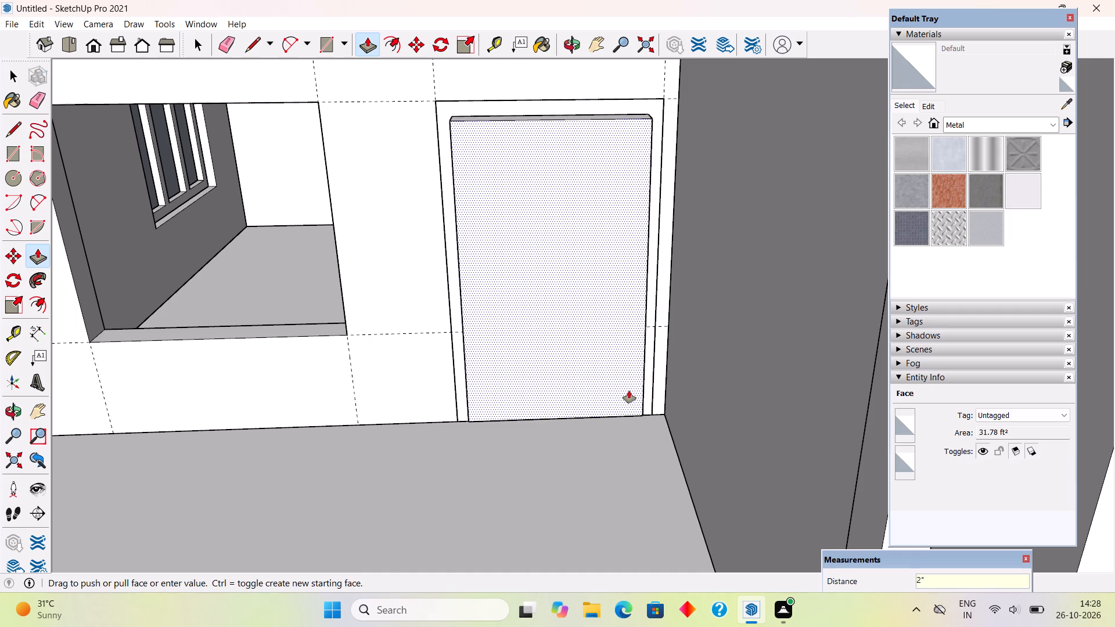
Make the whole extruded door panel a group.
key("space")
triple_click(623, 381)
right_click(623, 381)
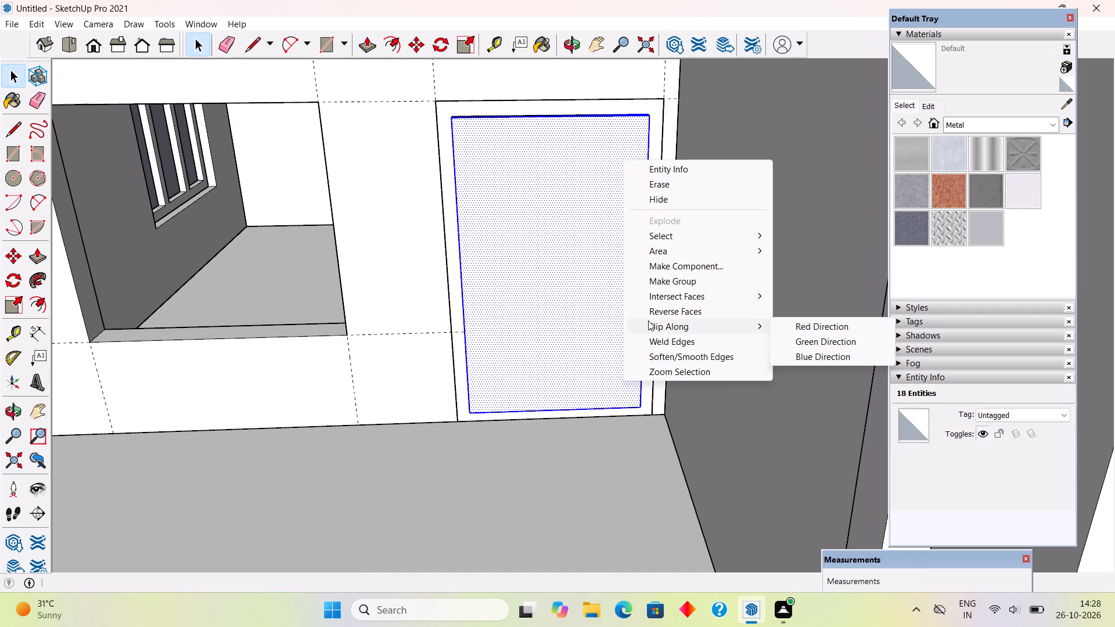
left_click(665, 283)
Inside the door panel group, draw a full-height vertical strip about 13/16" wide near the door edge closest to the window opening.
middle_click_drag(630, 379, 781, 392)
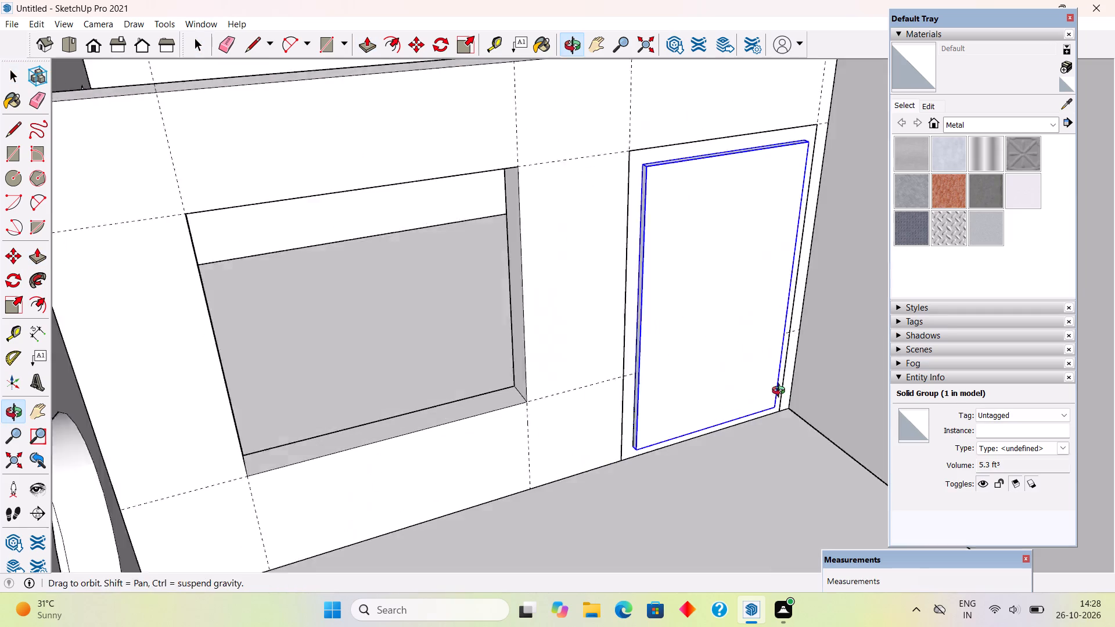
middle_click_drag(781, 392, 787, 387)
scroll(688, 450, "up", 3)
scroll(560, 439, "down", 9)
scroll(812, 316, "up", 3)
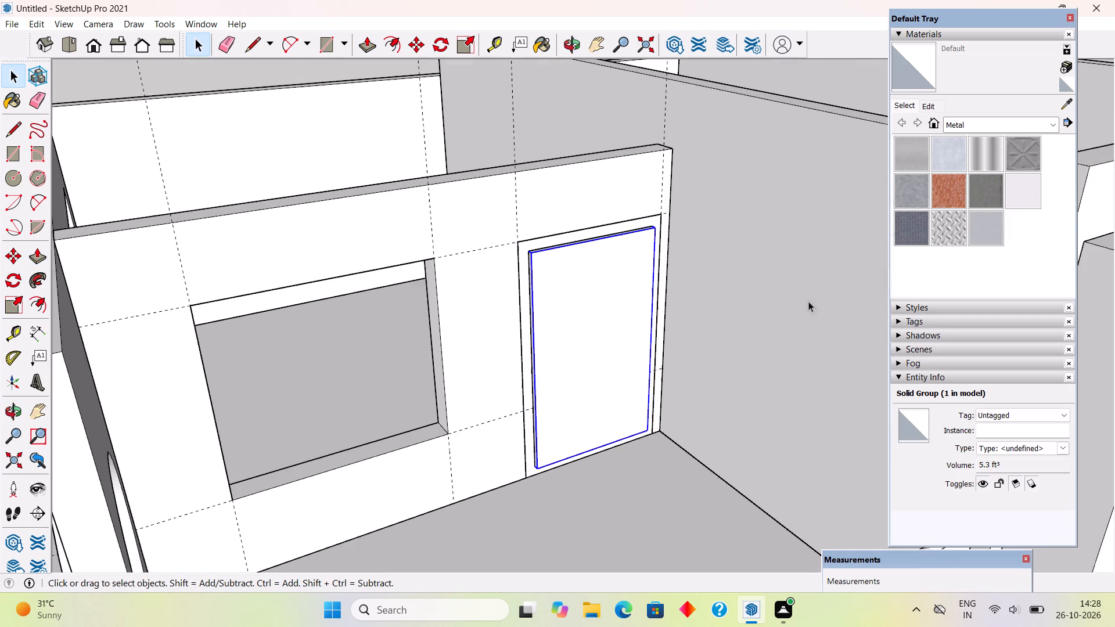
scroll(747, 389, "up", 2)
scroll(594, 423, "up", 1)
double_click(568, 399)
left_click(568, 399)
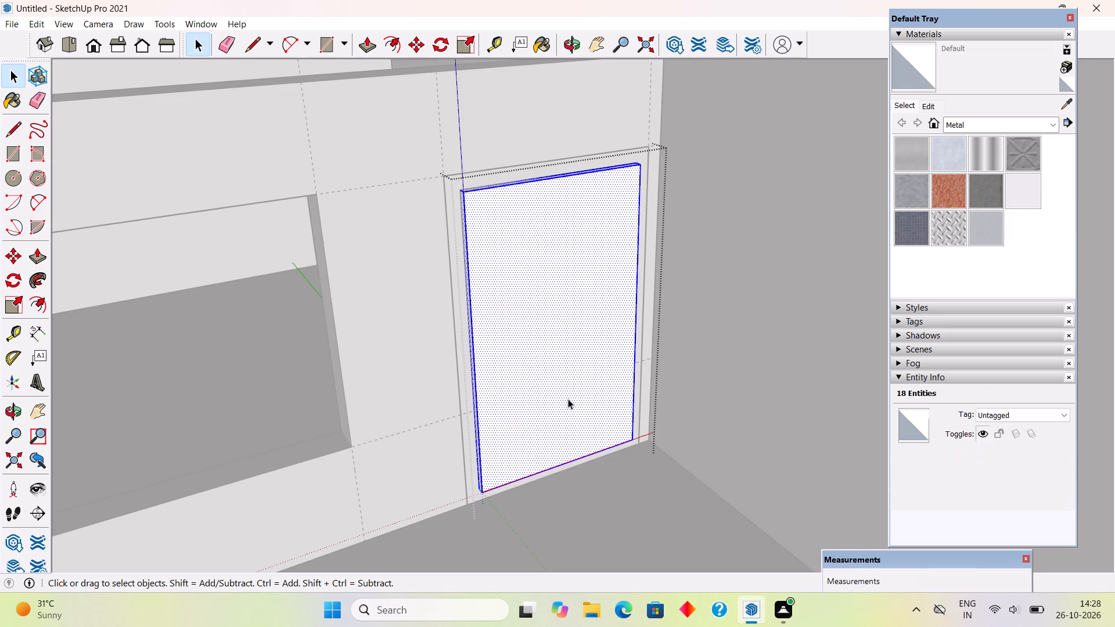
key("r")
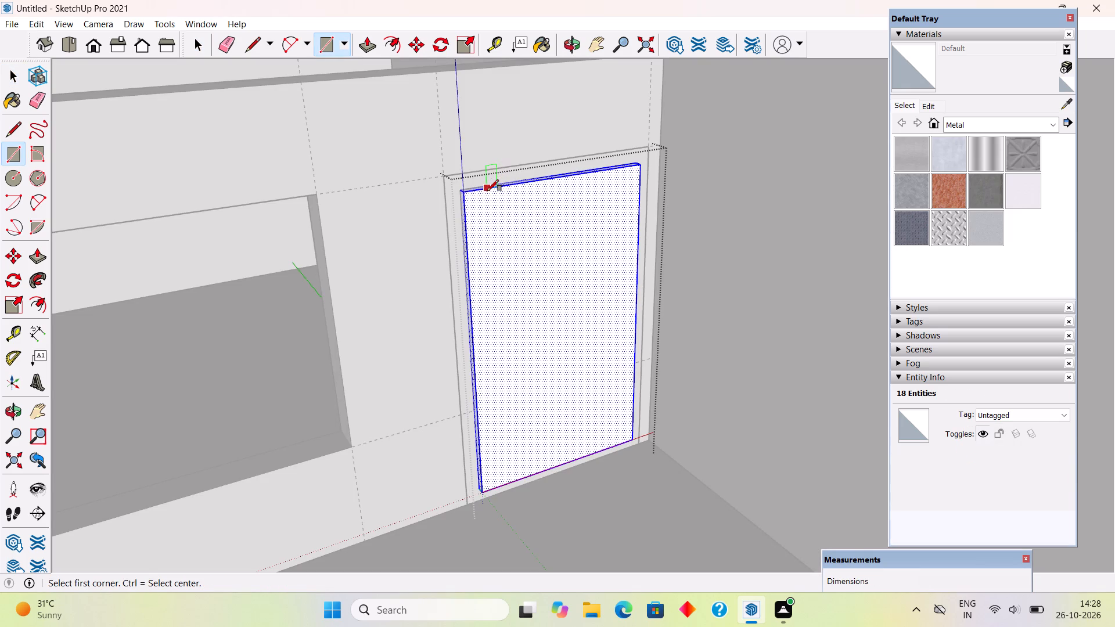
scroll(490, 201, "up", 3)
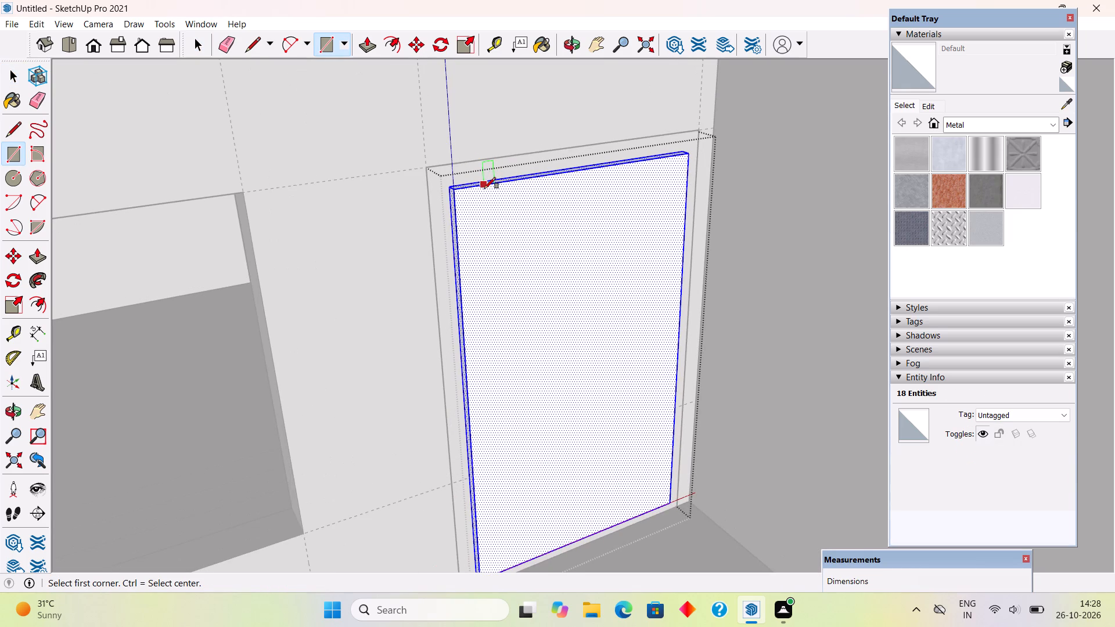
left_click(484, 189)
scroll(521, 297, "down", 7)
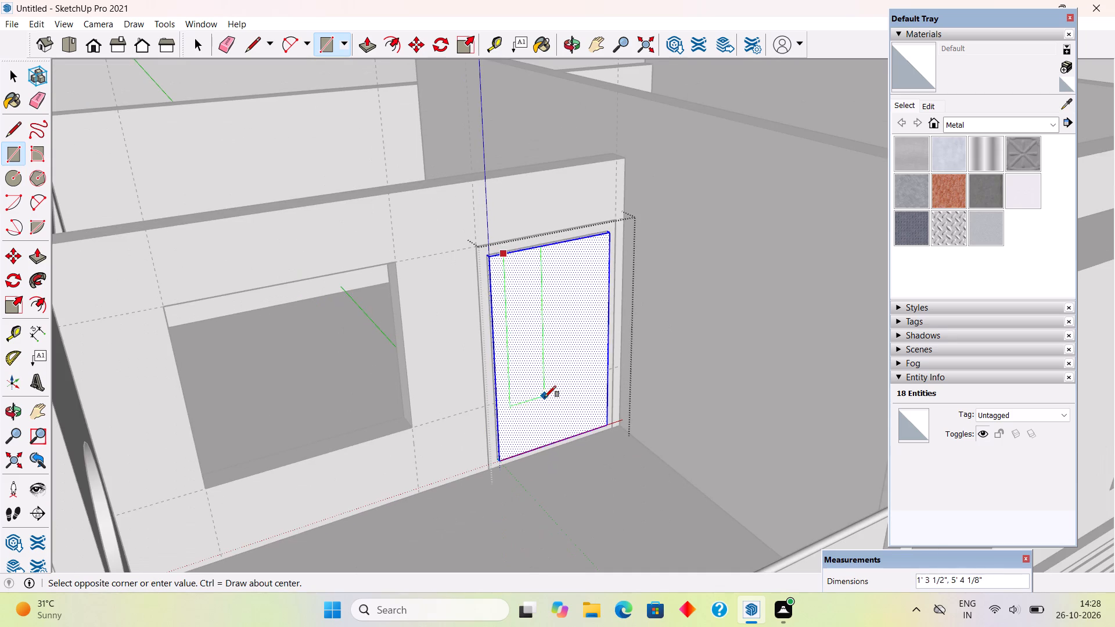
scroll(538, 451, "up", 11)
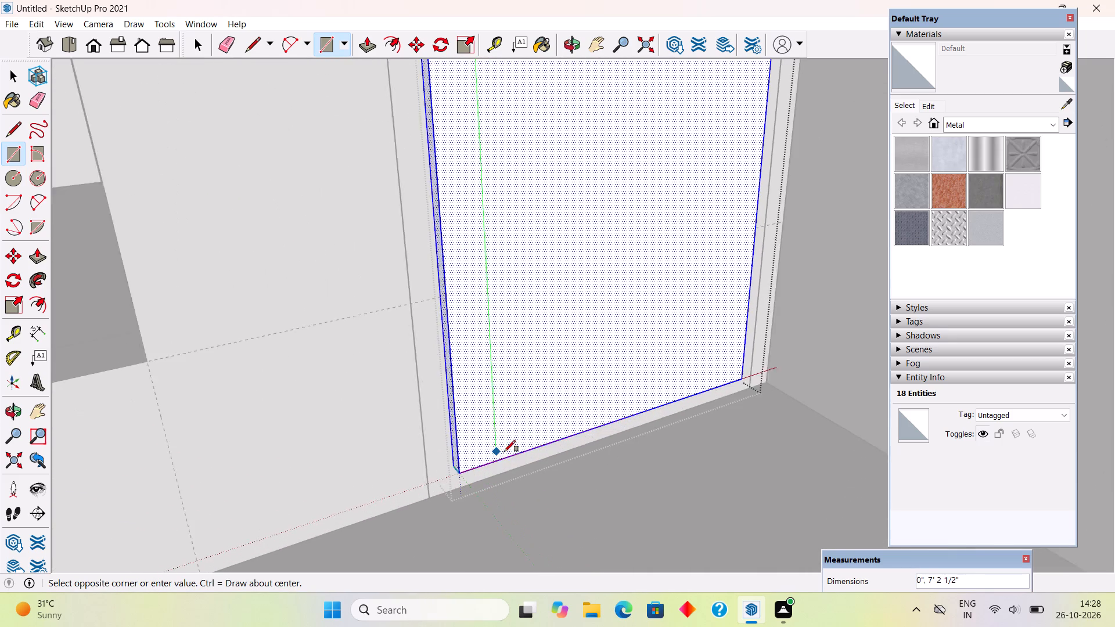
scroll(502, 463, "up", 6)
left_click(502, 463)
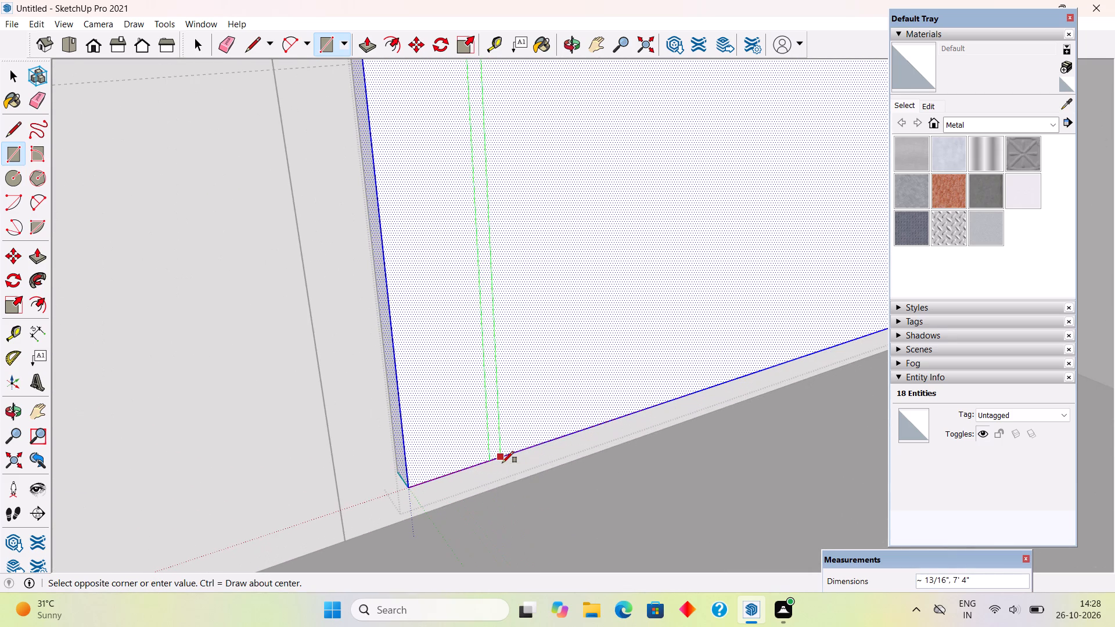
Draw a second full-height vertical strip about 3/4" wide on the door face, a short distance inward from the first.
scroll(466, 526, "down", 16)
scroll(554, 264, "up", 3)
scroll(422, 206, "up", 2)
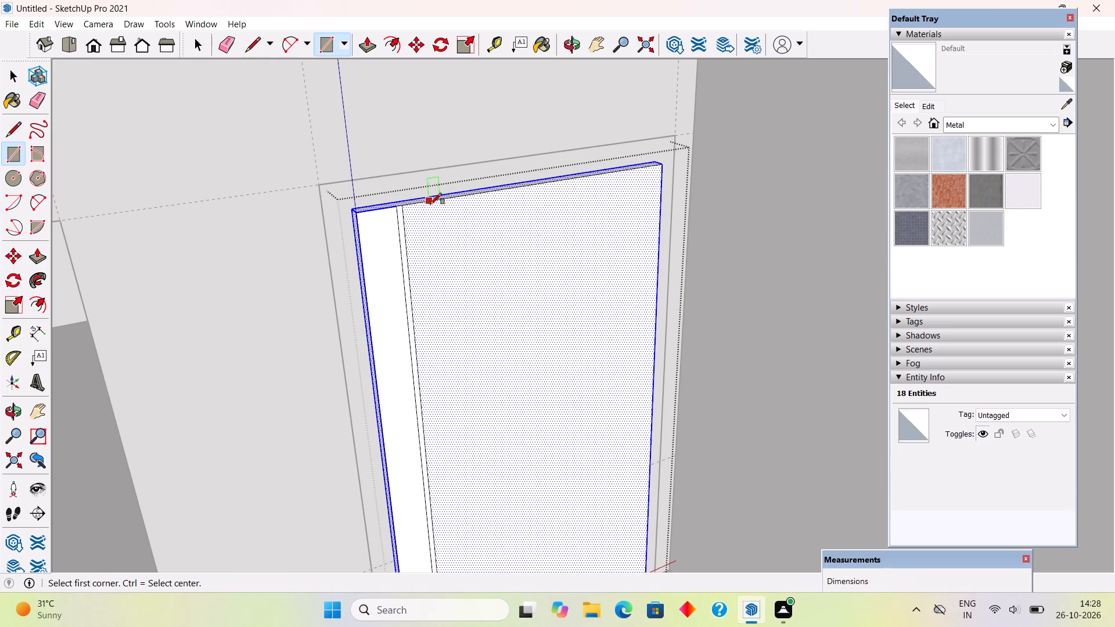
left_click(430, 204)
scroll(437, 272, "down", 9)
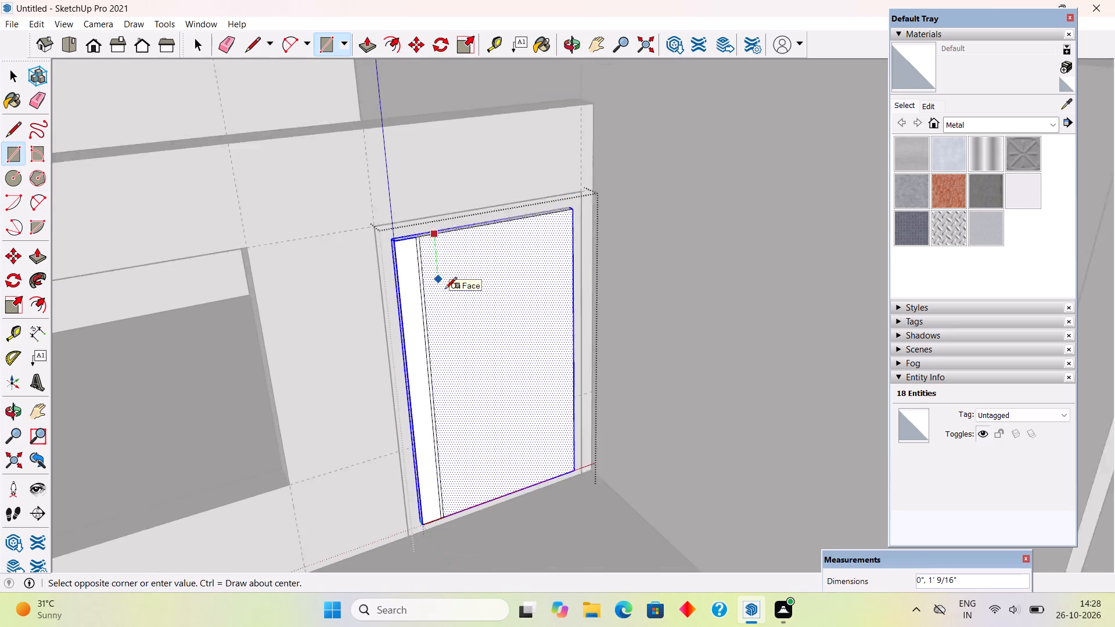
scroll(445, 289, "down", 1)
scroll(490, 466, "up", 10)
scroll(464, 427, "up", 5)
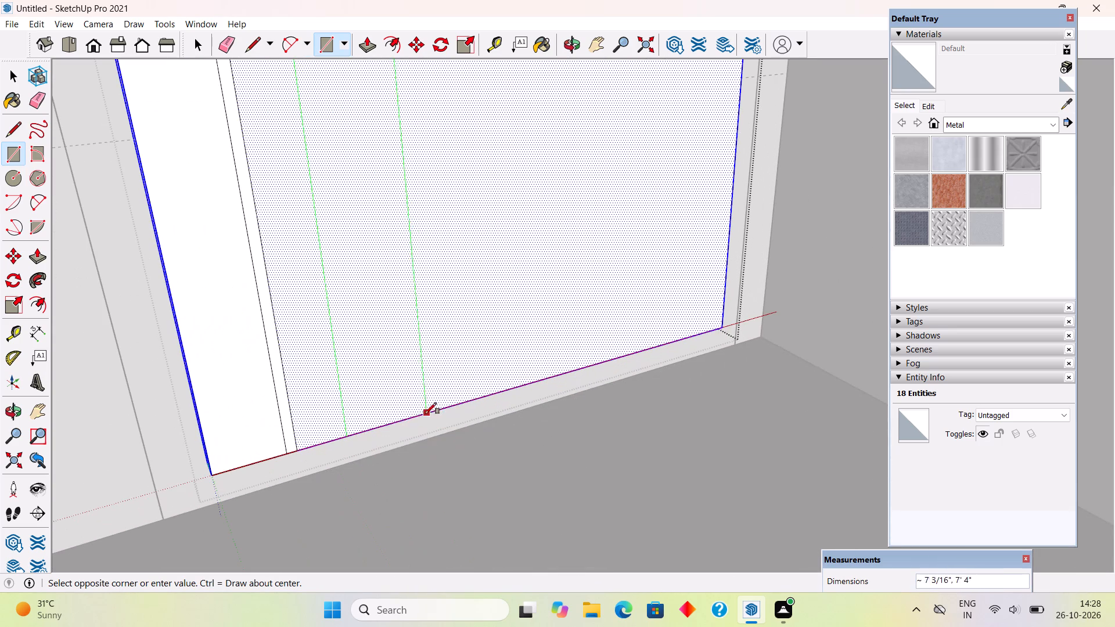
left_click(357, 437)
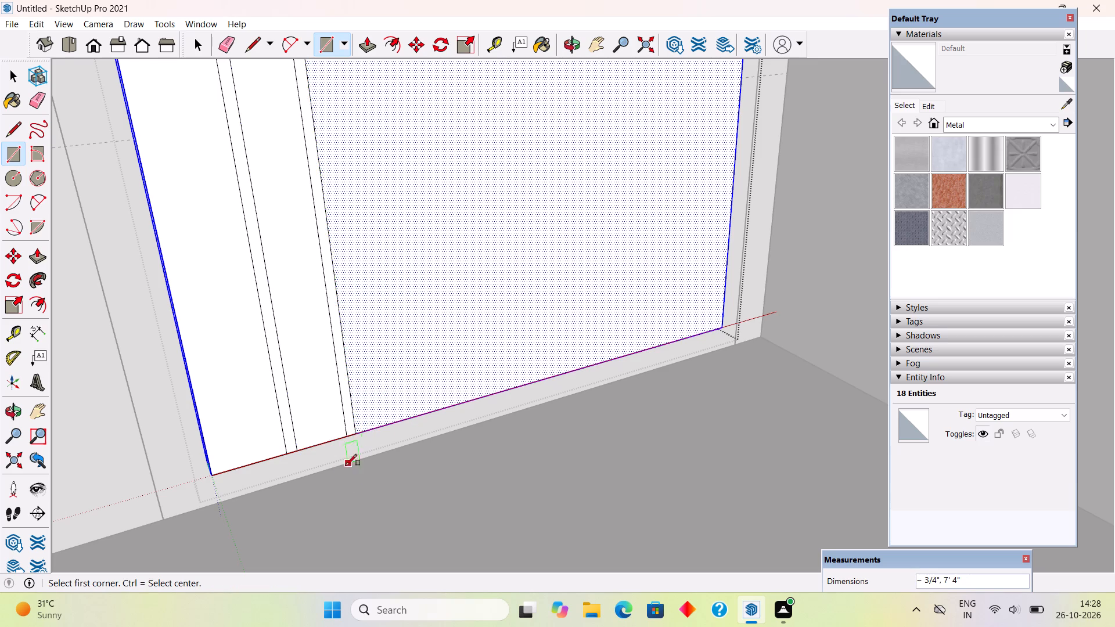
Draw an upper panel rectangle about 3' high by 1' 9" wide on the wide part of the door face.
scroll(339, 489, "down", 17)
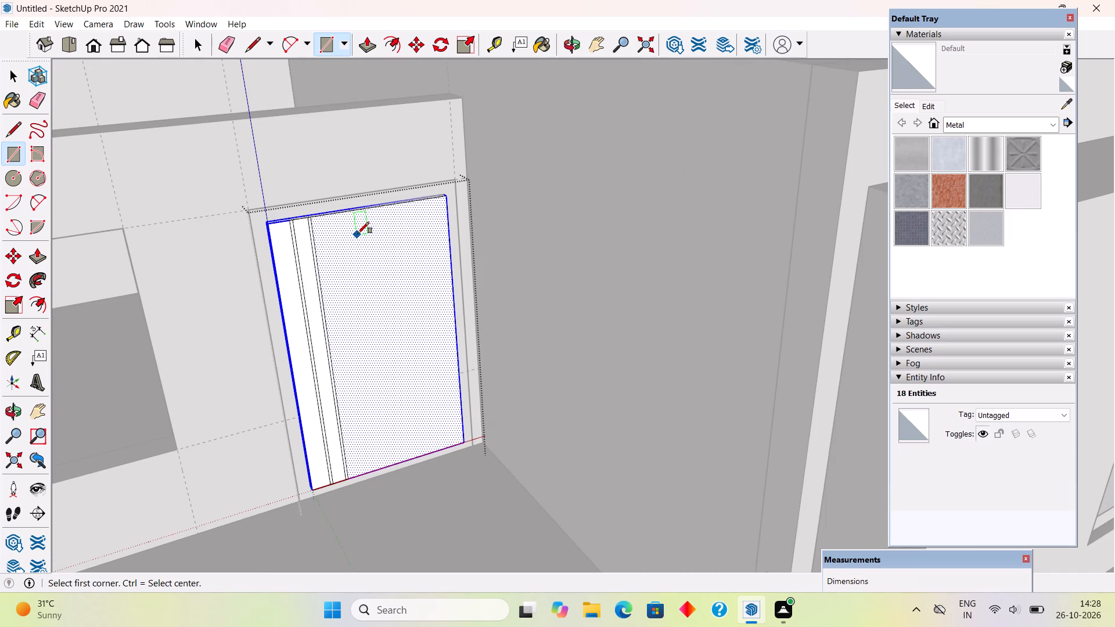
left_click(358, 233)
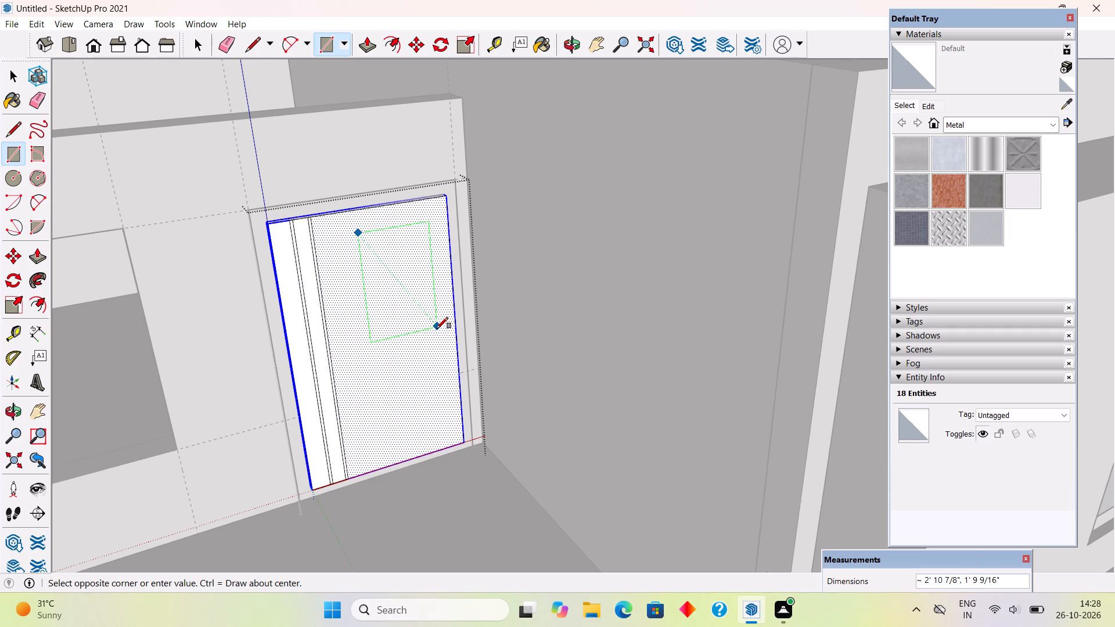
left_click(434, 330)
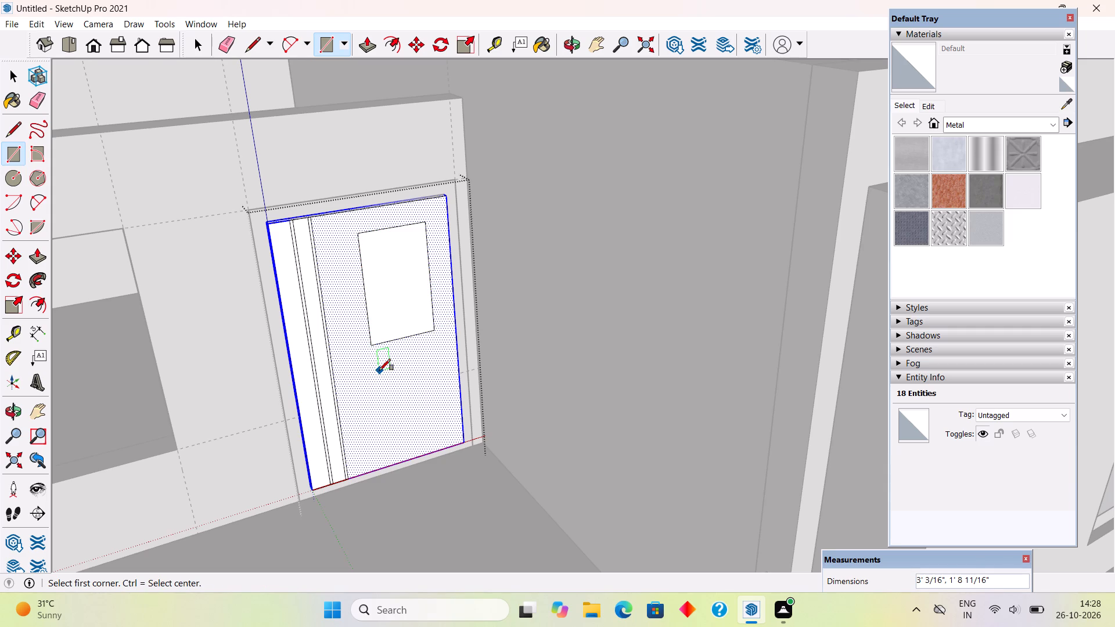
Draw a lower panel rectangle about 2' high by 1' 10" wide on the door face, beneath the upper panel.
left_click(379, 370)
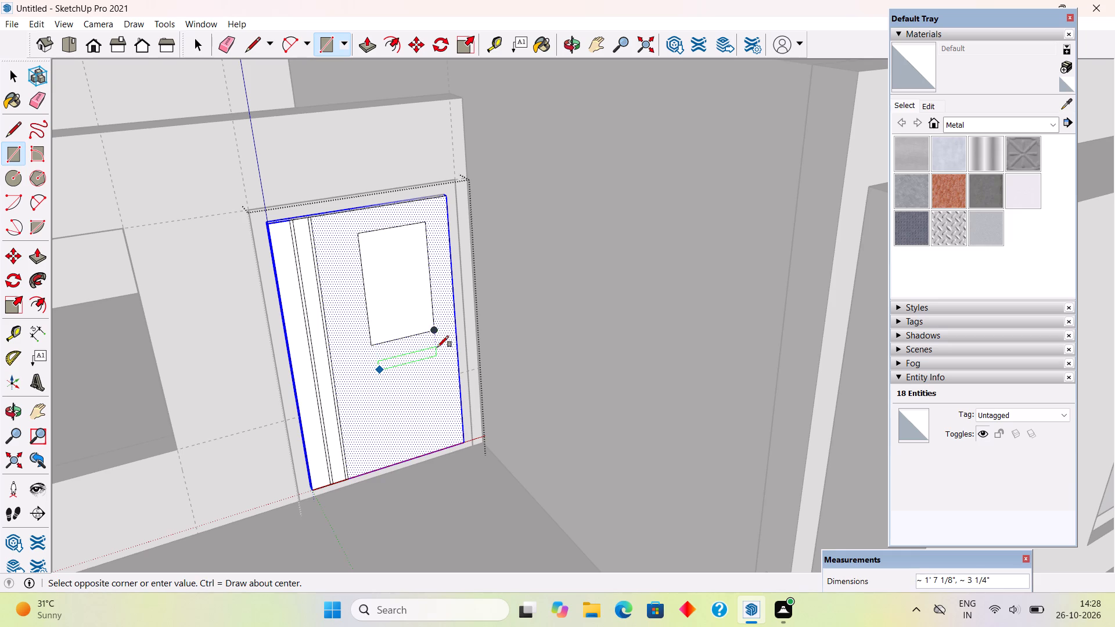
key("r")
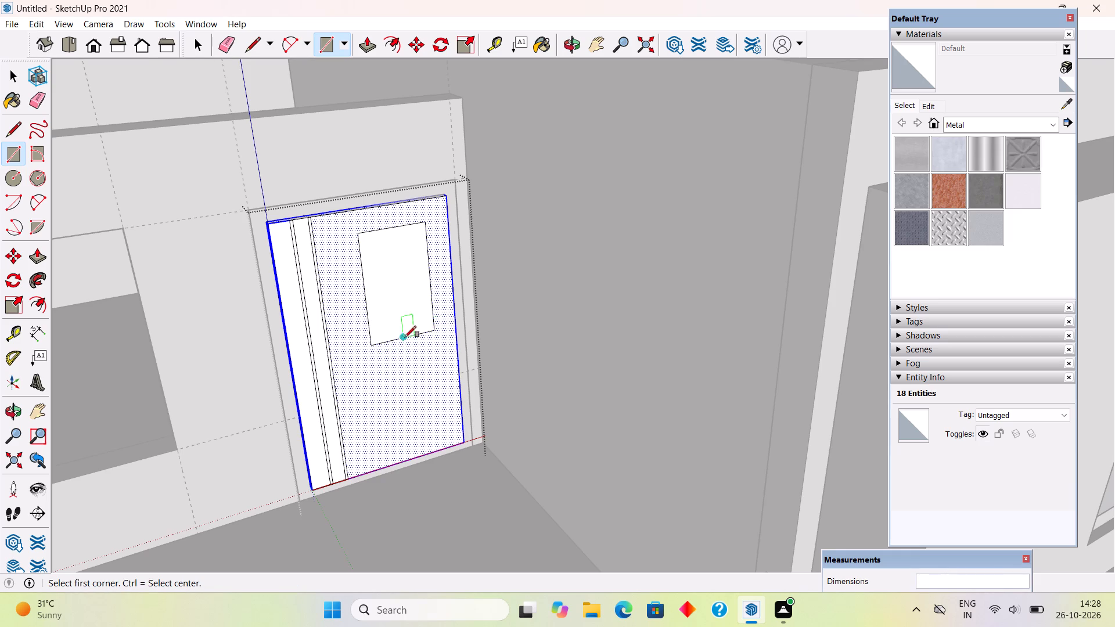
left_click(379, 380)
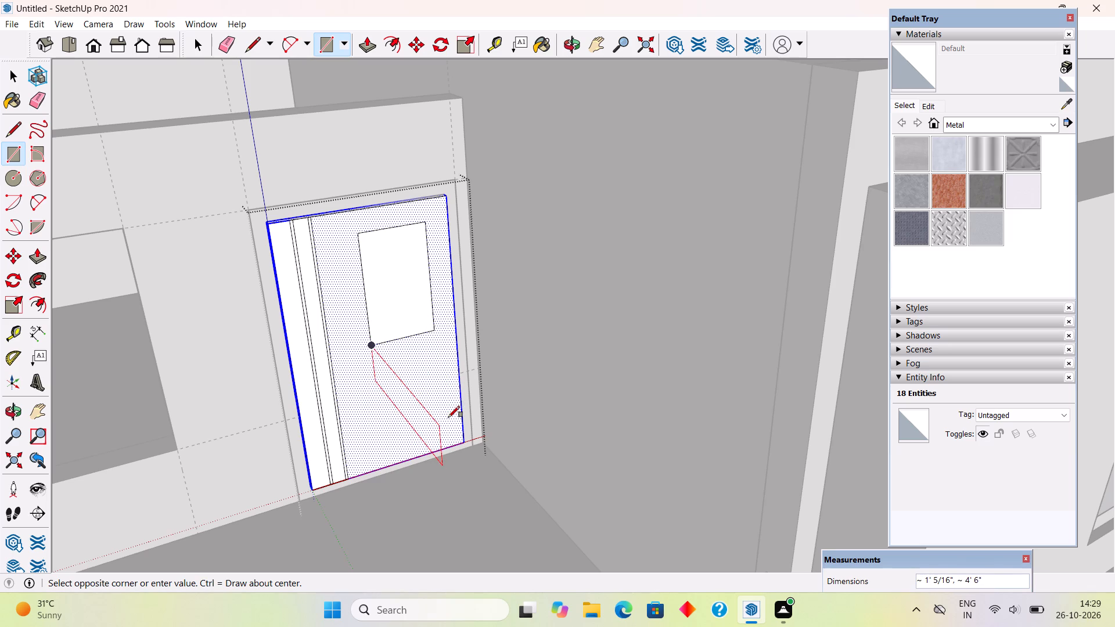
scroll(448, 418, "up", 7)
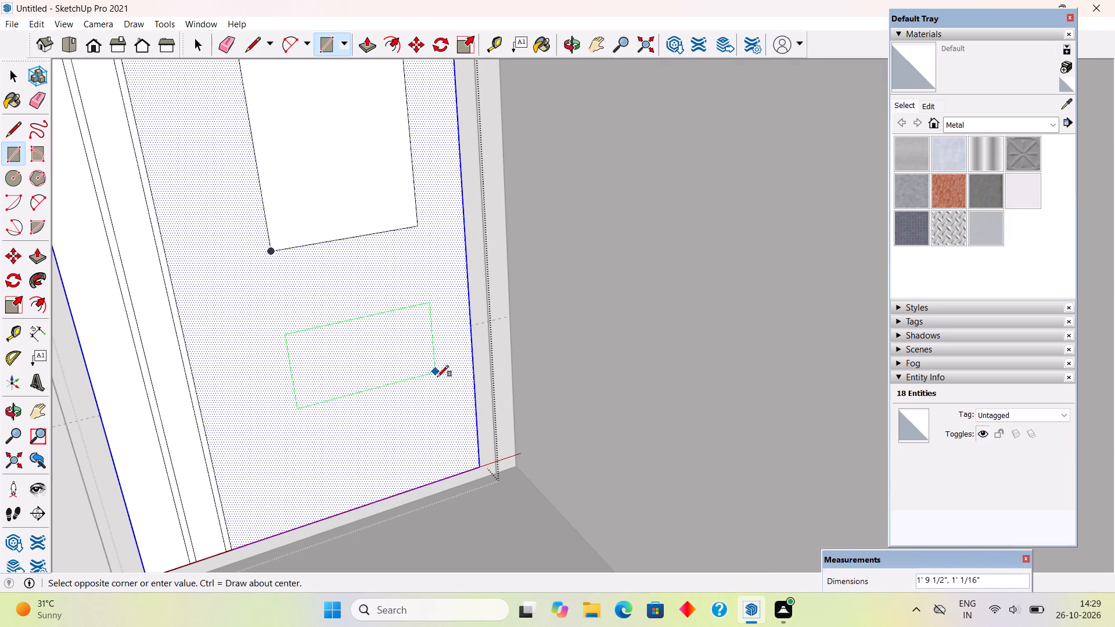
left_click(442, 435)
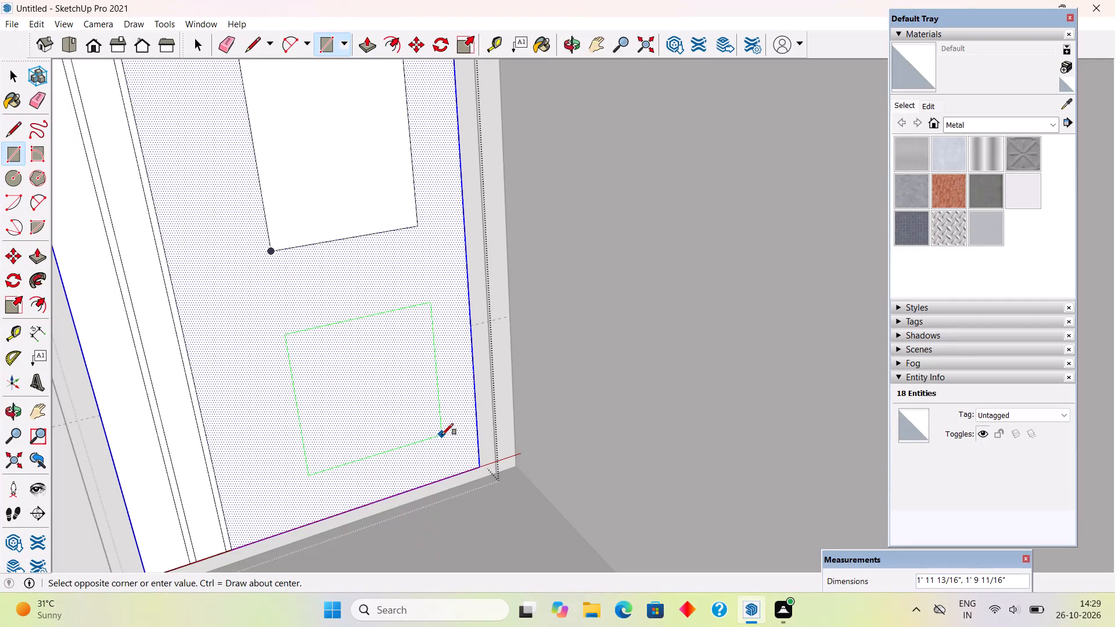
Offset the outlines of the lower and upper door panel rectangles 1" inward.
key("f")
left_click(379, 436)
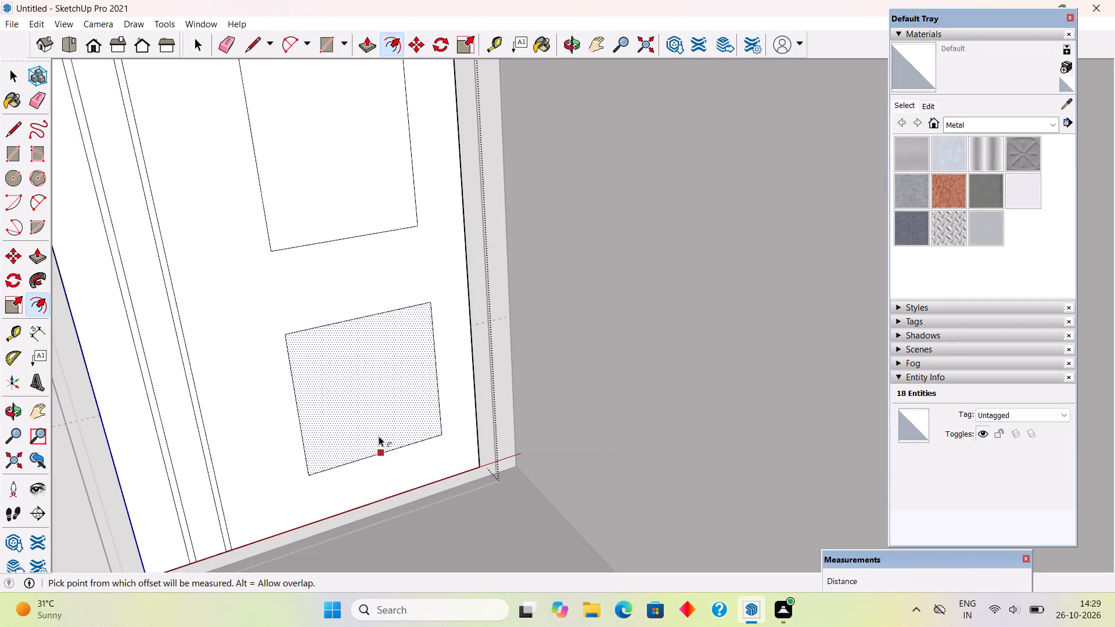
type("1\"")
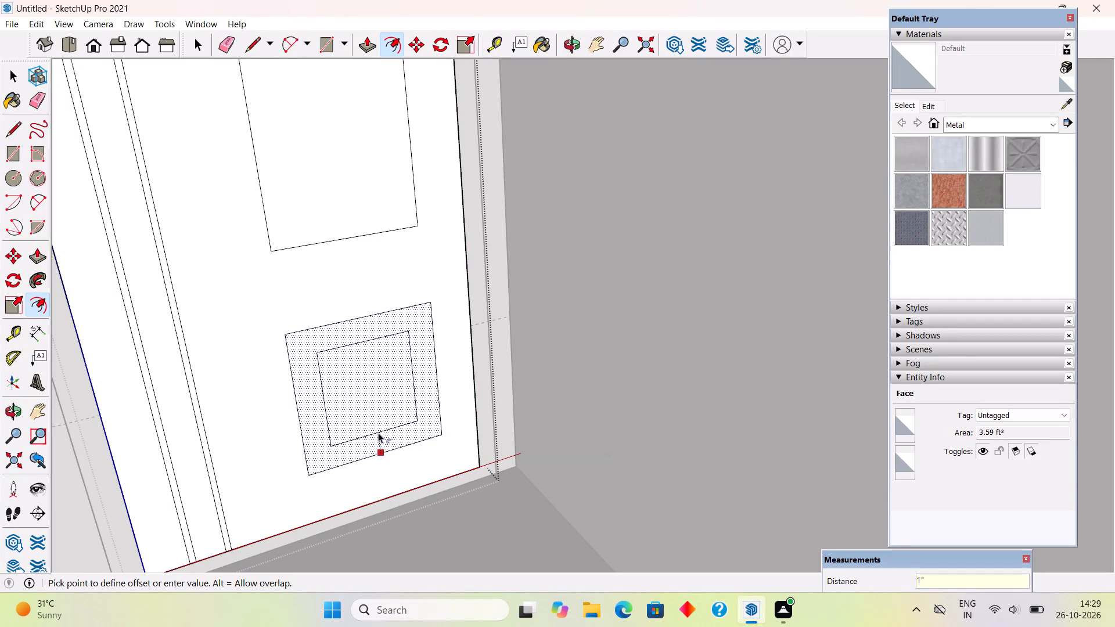
key("Return")
left_click(368, 232)
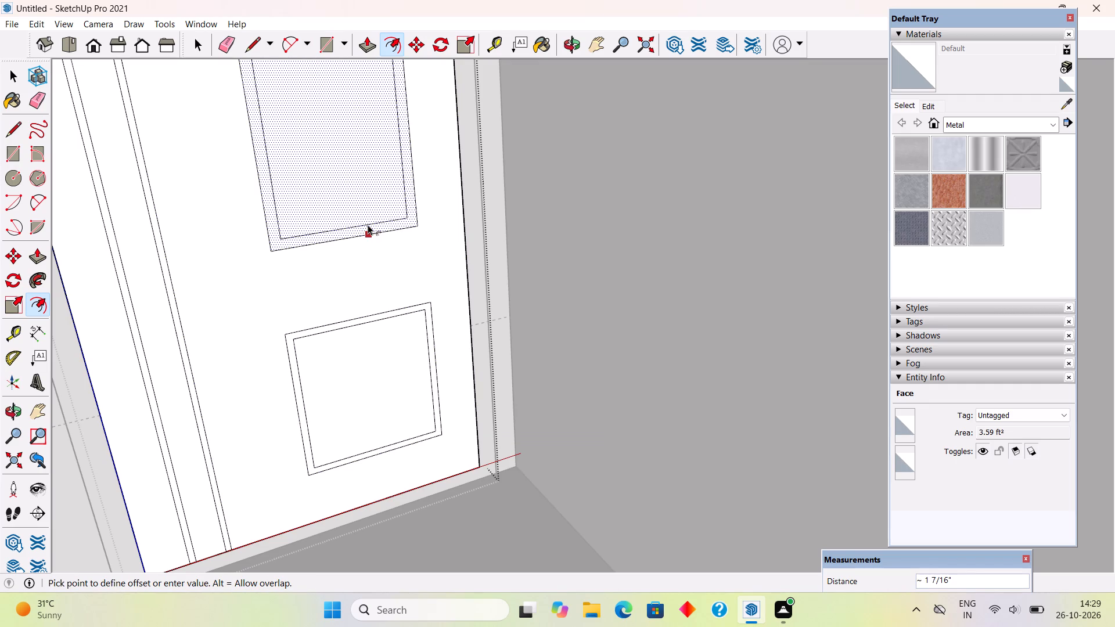
type("1\"")
key("Return")
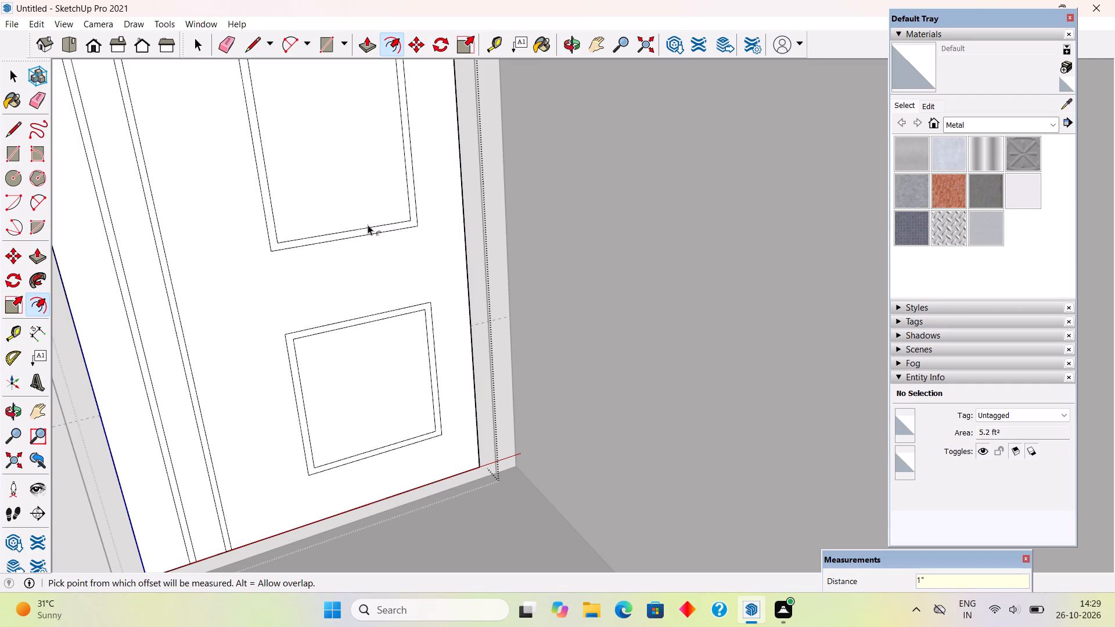
key("space")
Raise both full-height vertical strips 1" out from the door face with Push/Pull.
scroll(368, 225, "down", 5)
middle_click_drag(462, 385, 546, 409)
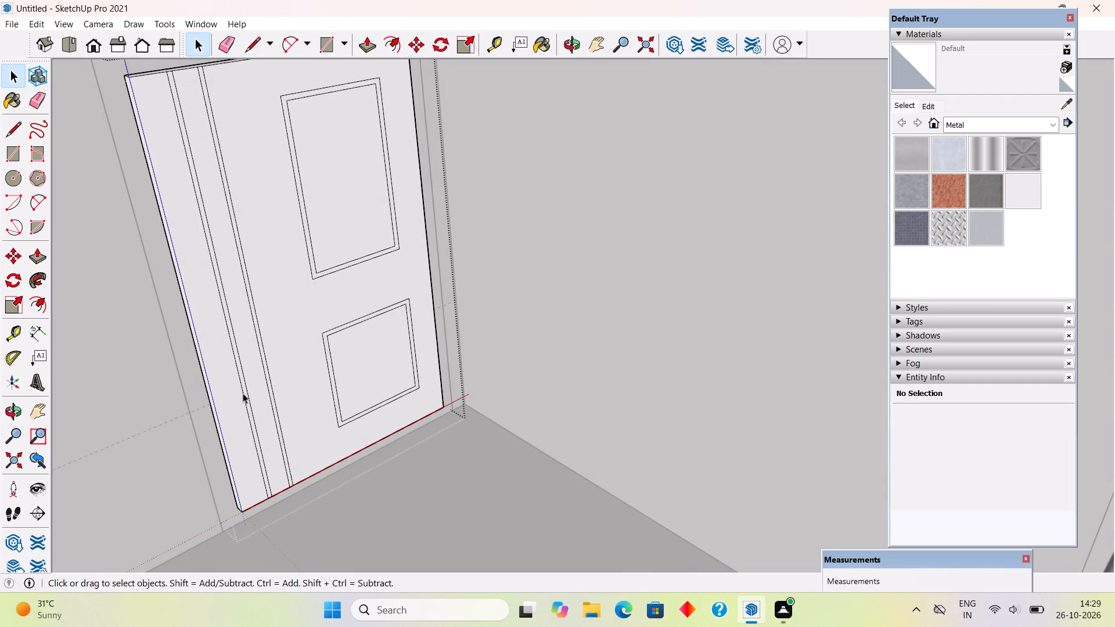
scroll(244, 393, "up", 5)
left_click(246, 390)
scroll(242, 393, "up", 5)
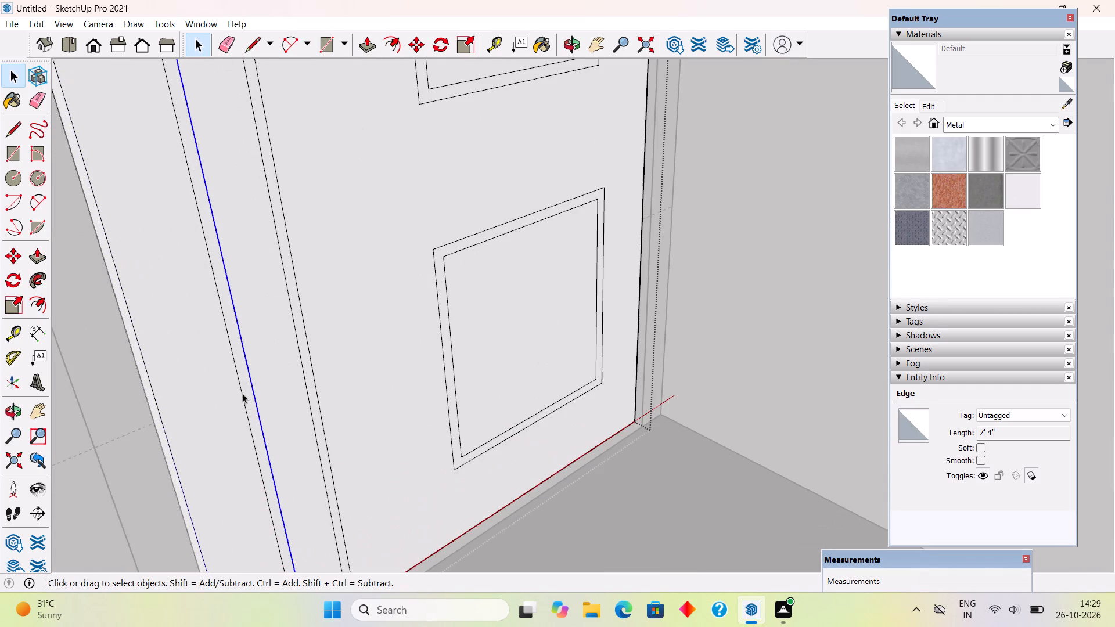
left_click(245, 388)
key("p")
left_click(245, 388)
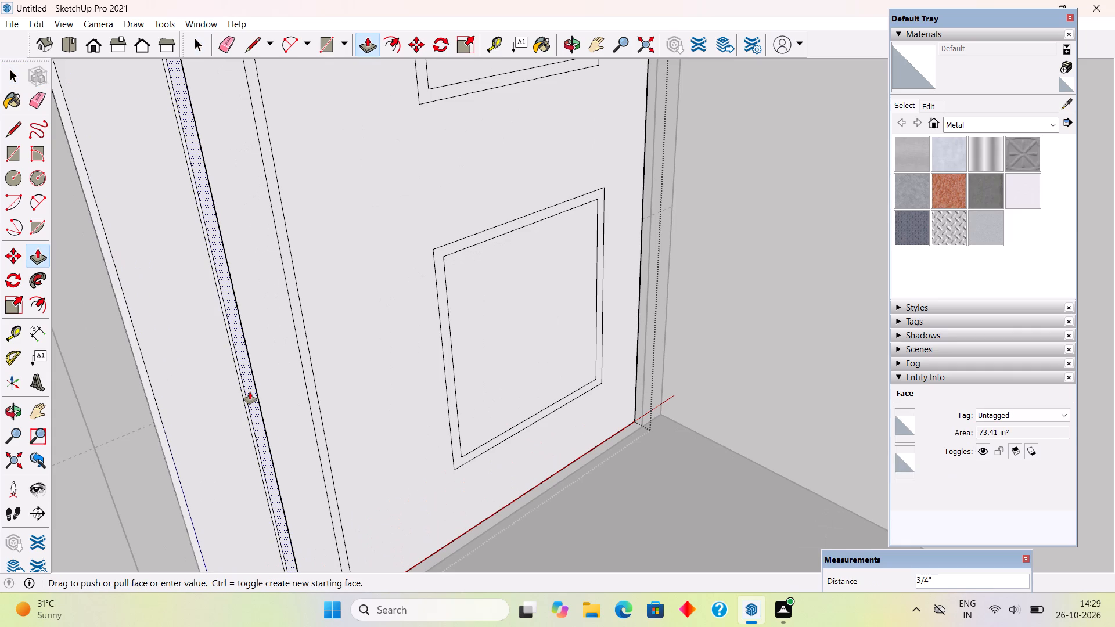
type("1\"")
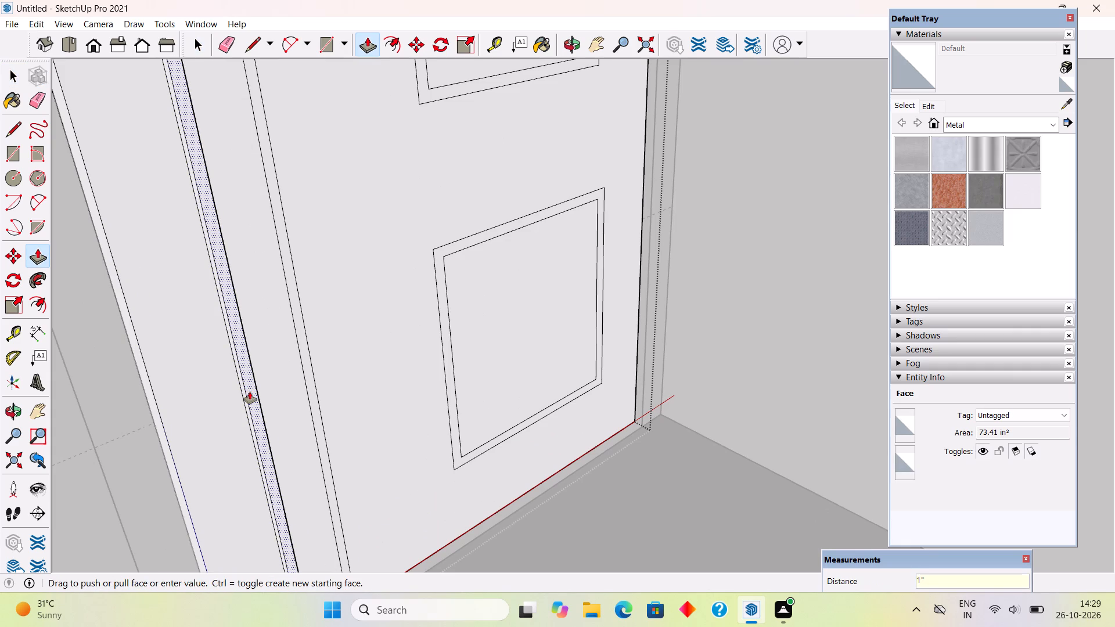
key("Return")
double_click(301, 347)
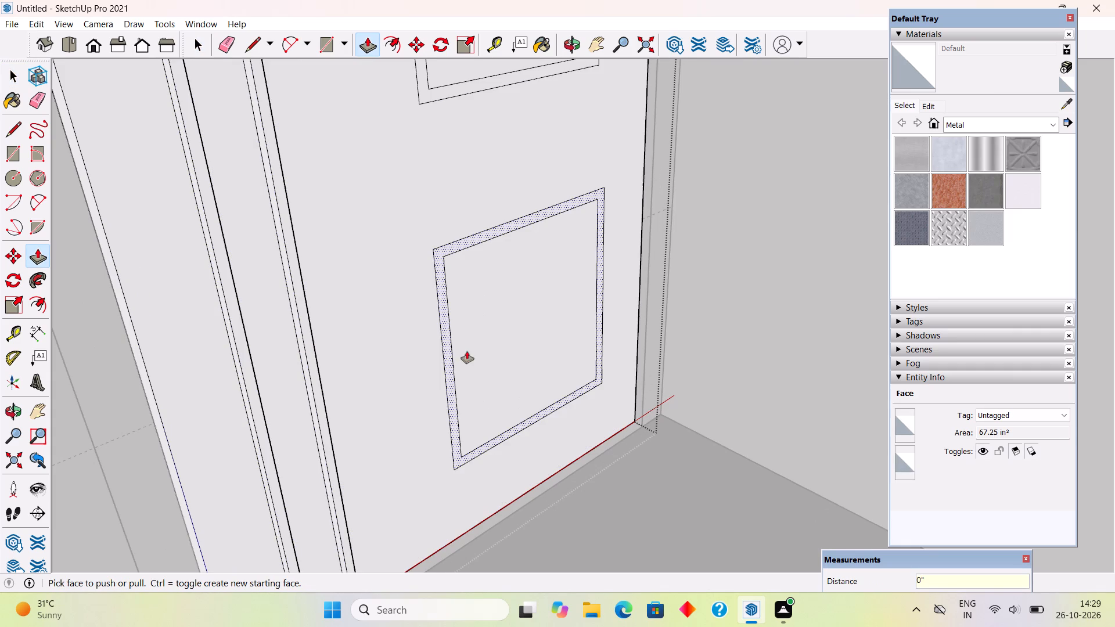
Raise the border frames of the lower and upper door panels 1" from the door face.
double_click(449, 359)
scroll(449, 359, "down", 4)
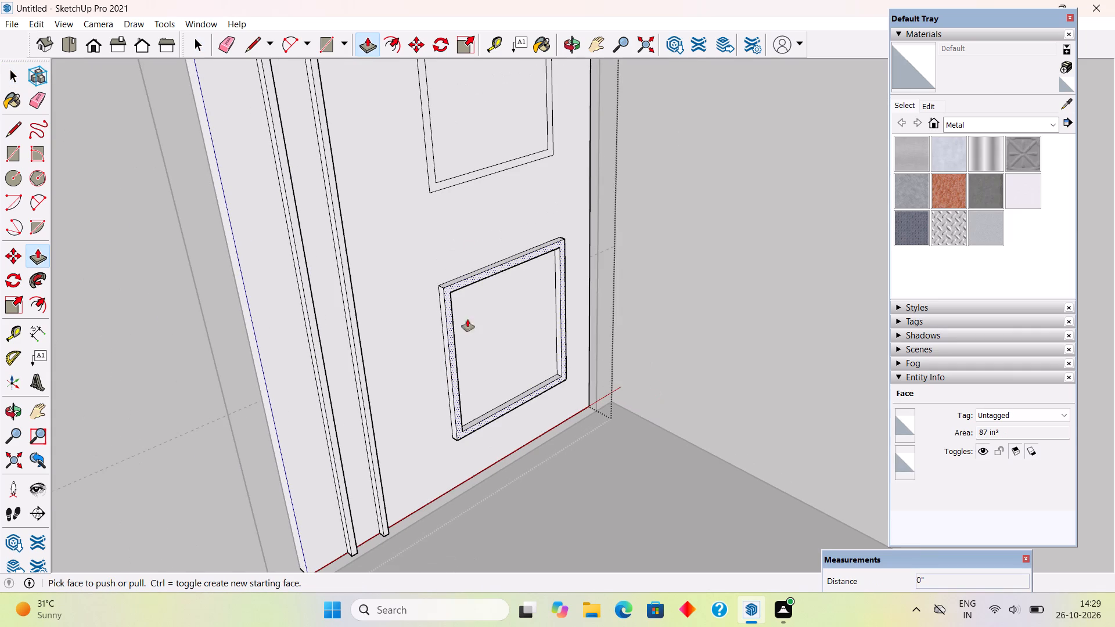
double_click(446, 183)
scroll(489, 342, "down", 5)
scroll(502, 412, "down", 5)
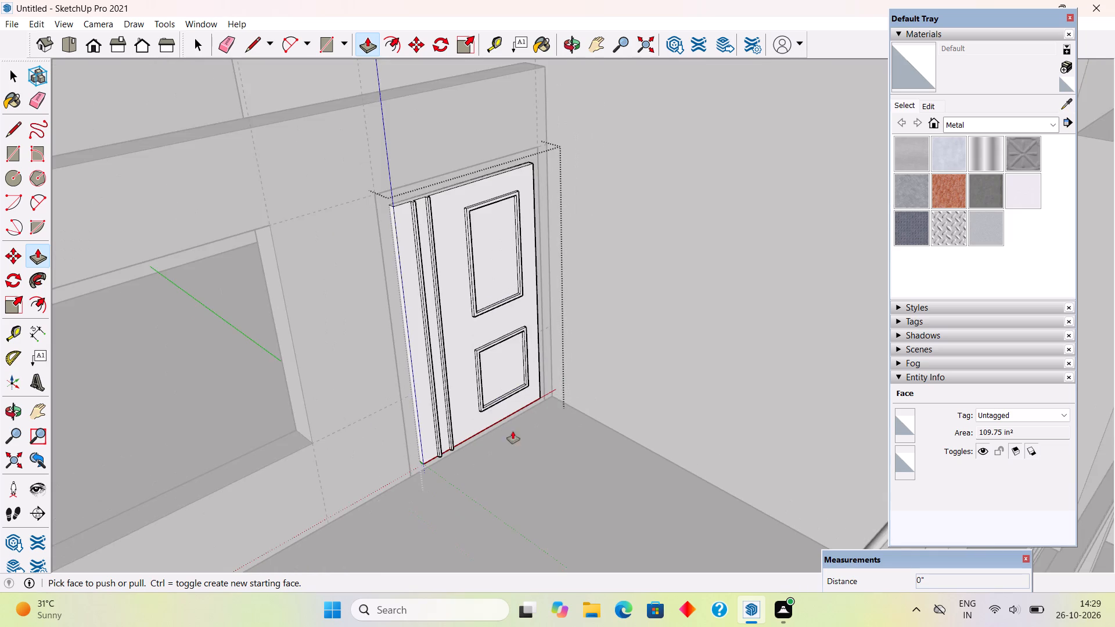
middle_click_drag(541, 449, 472, 429)
key("space")
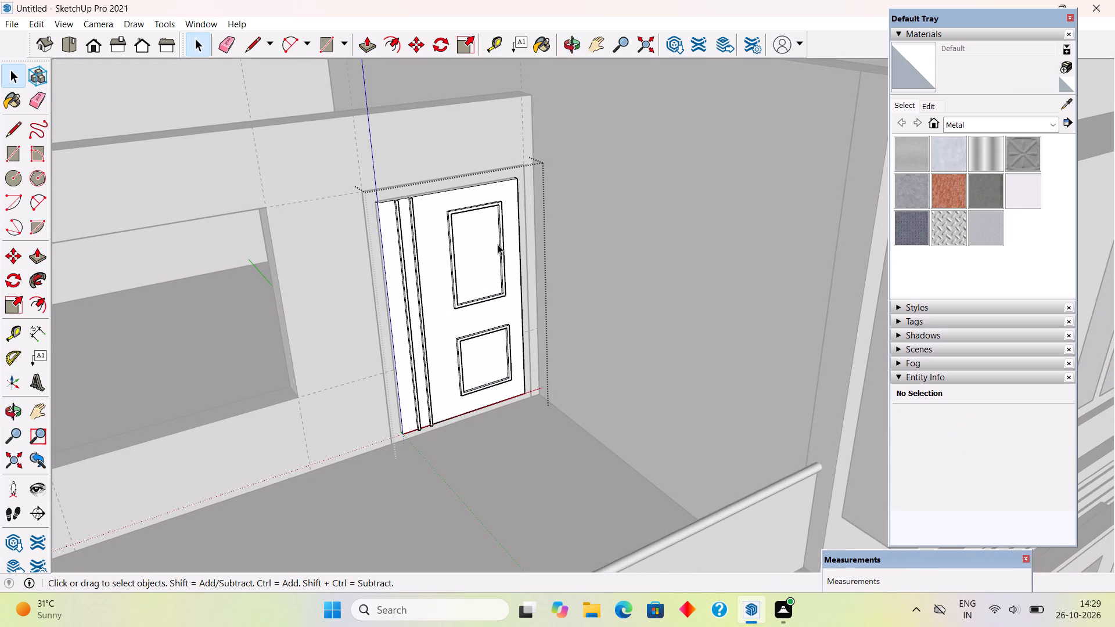
Inside the upper panel frame, offset the inner face about 5 3/8" inward and offset that new rectangle another 1" inward.
middle_click_drag(494, 268, 445, 210)
scroll(464, 235, "up", 9)
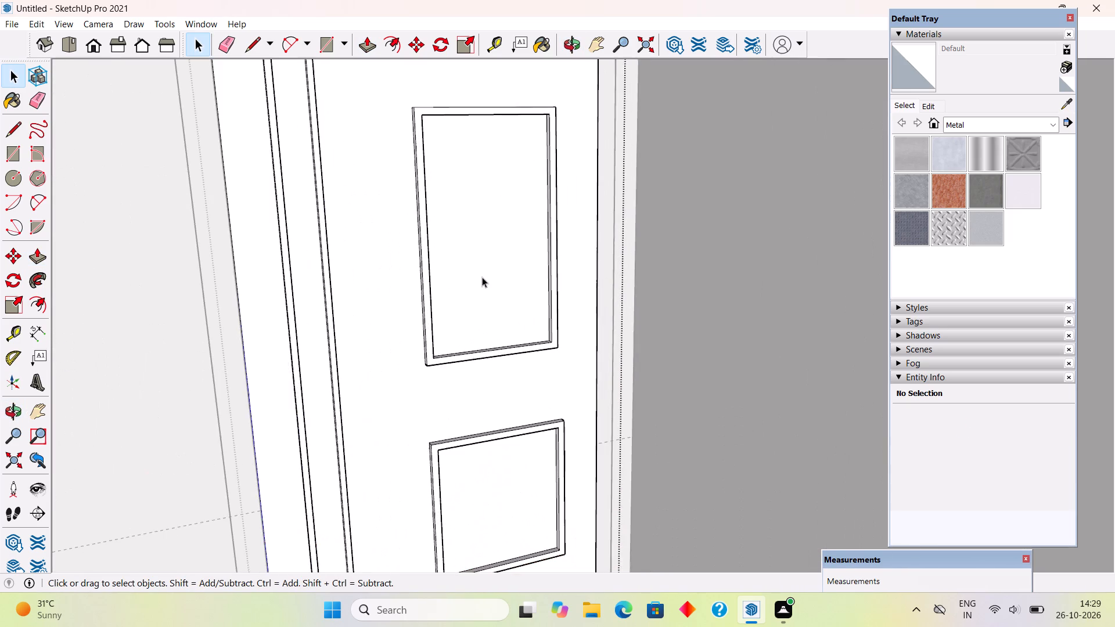
middle_click_drag(485, 288, 430, 313)
key("f")
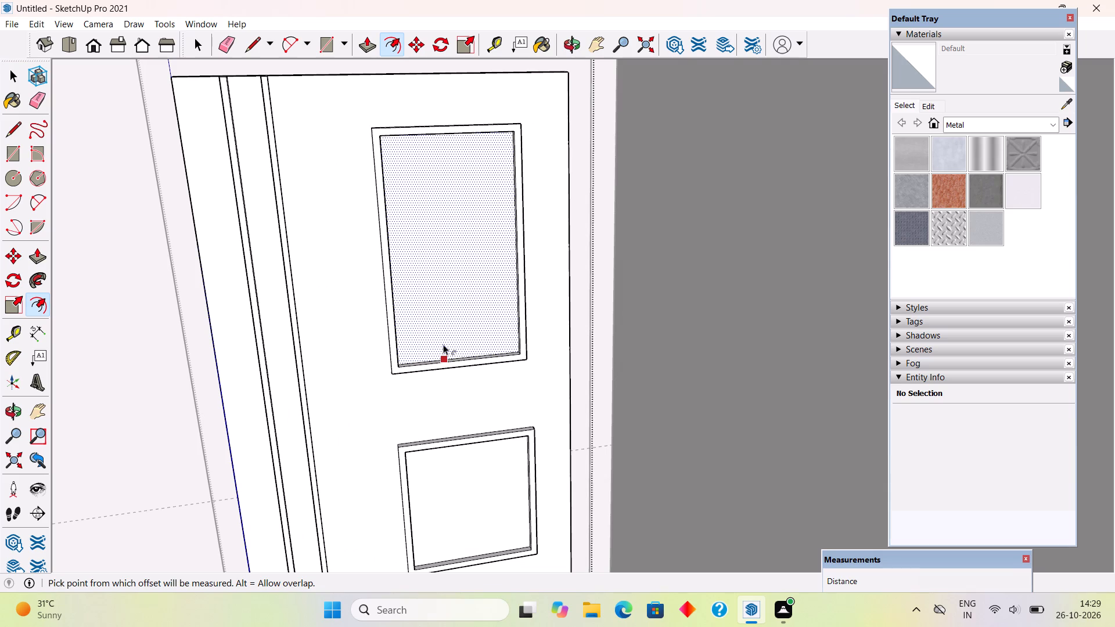
left_click(443, 344)
left_click(444, 327)
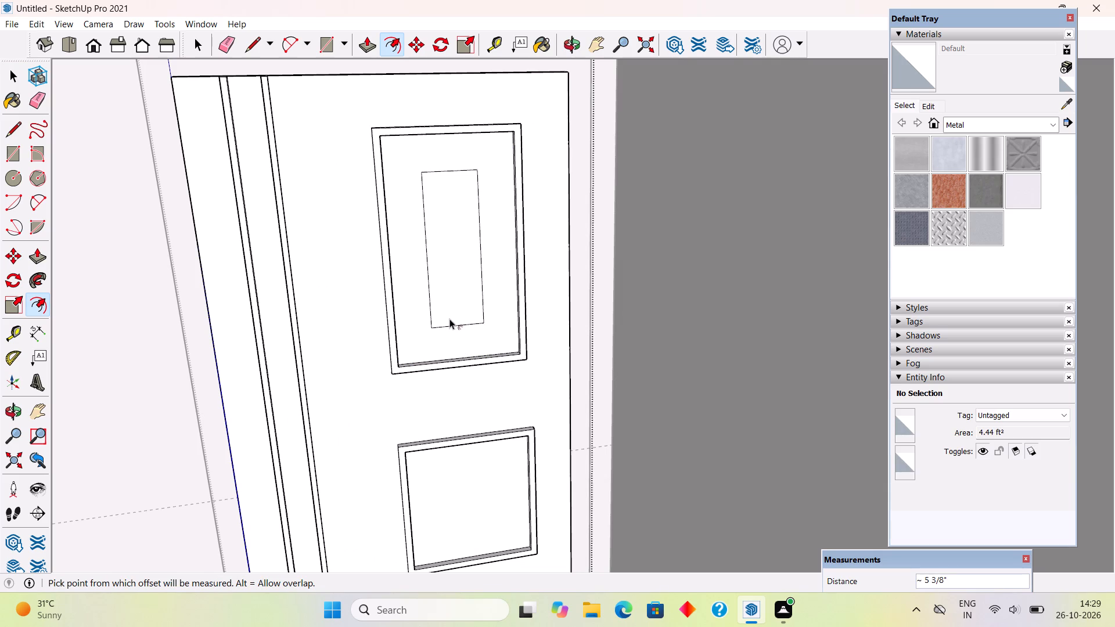
left_click(458, 316)
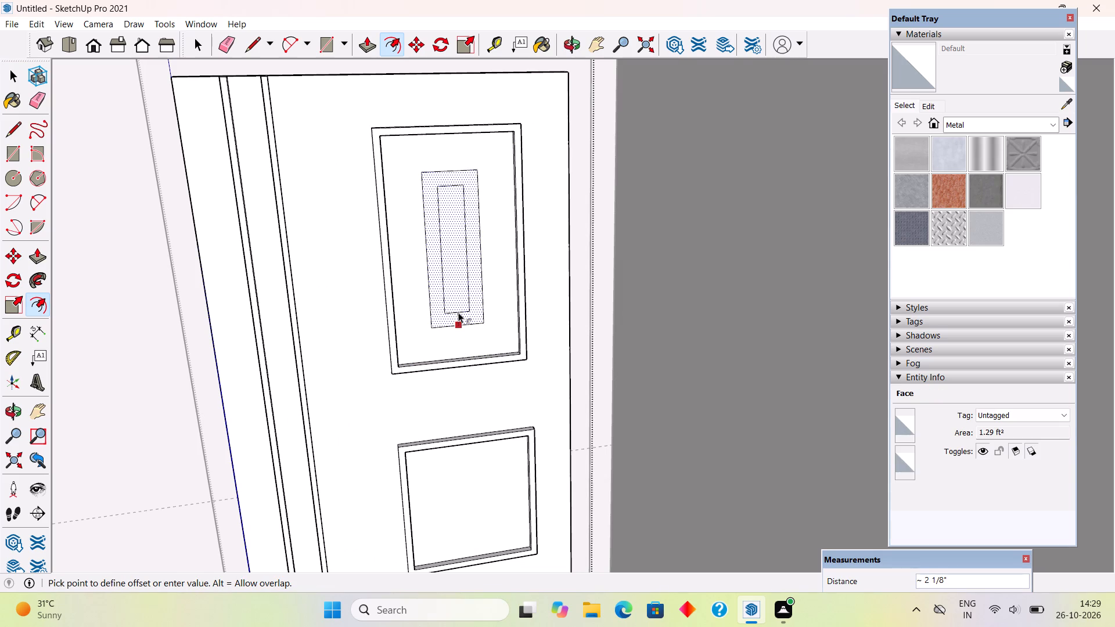
type("1\"")
key("Return")
scroll(451, 249, "down", 2)
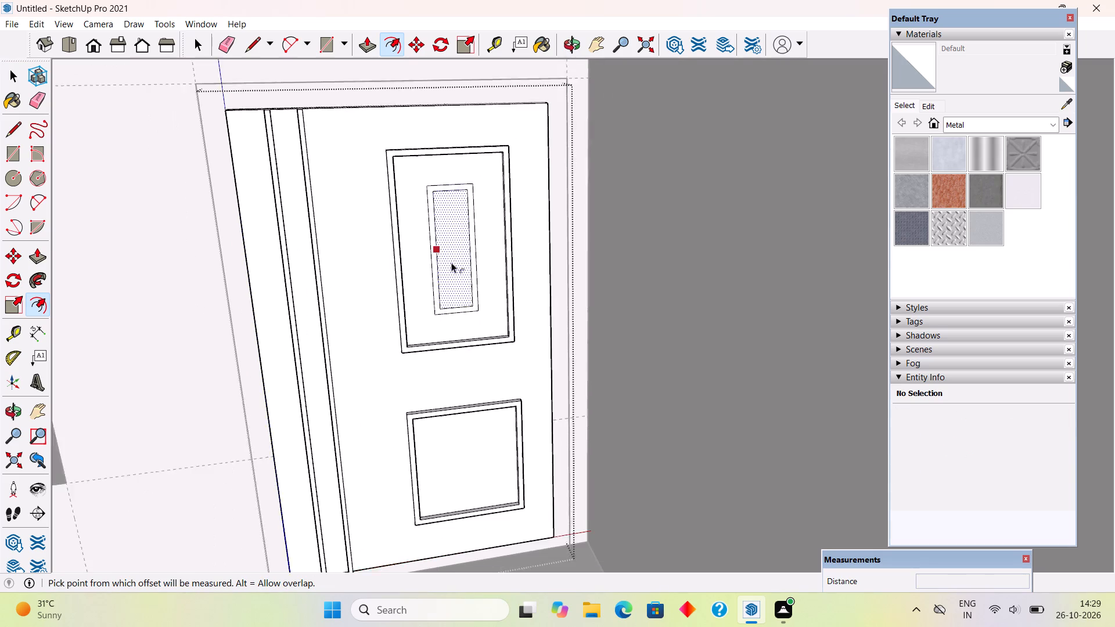
scroll(451, 262, "down", 1)
key("space")
Inside the lower panel frame, offset the inner face about 4 3/8" inward and offset that new rectangle another 1" inward.
scroll(473, 477, "up", 4)
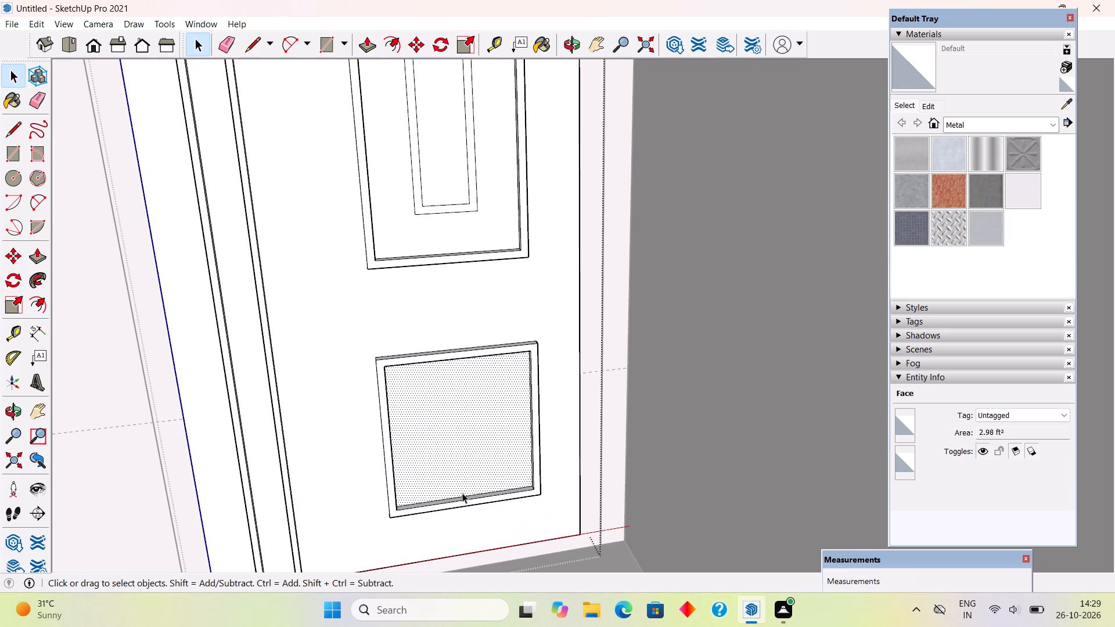
key("f")
left_click(473, 489)
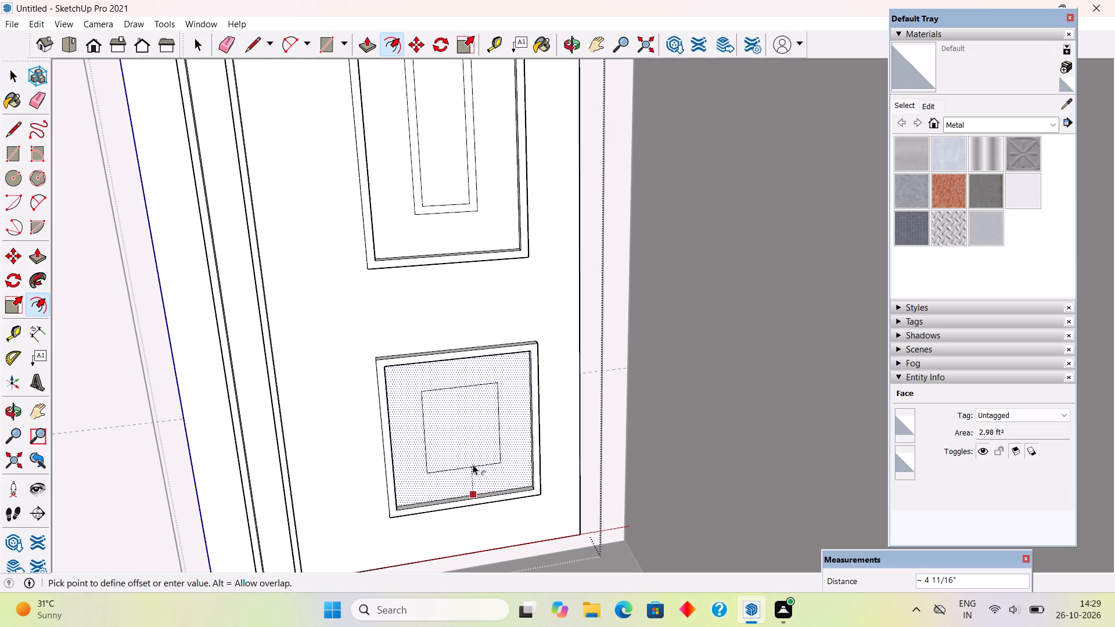
left_click(470, 469)
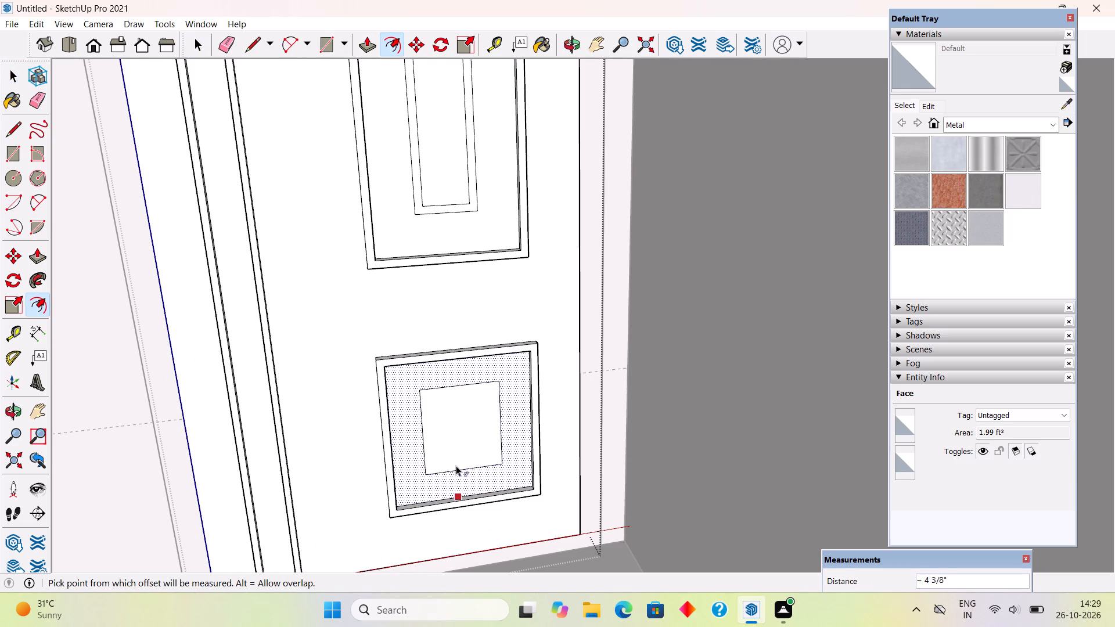
key("space")
left_click(458, 450)
key("f")
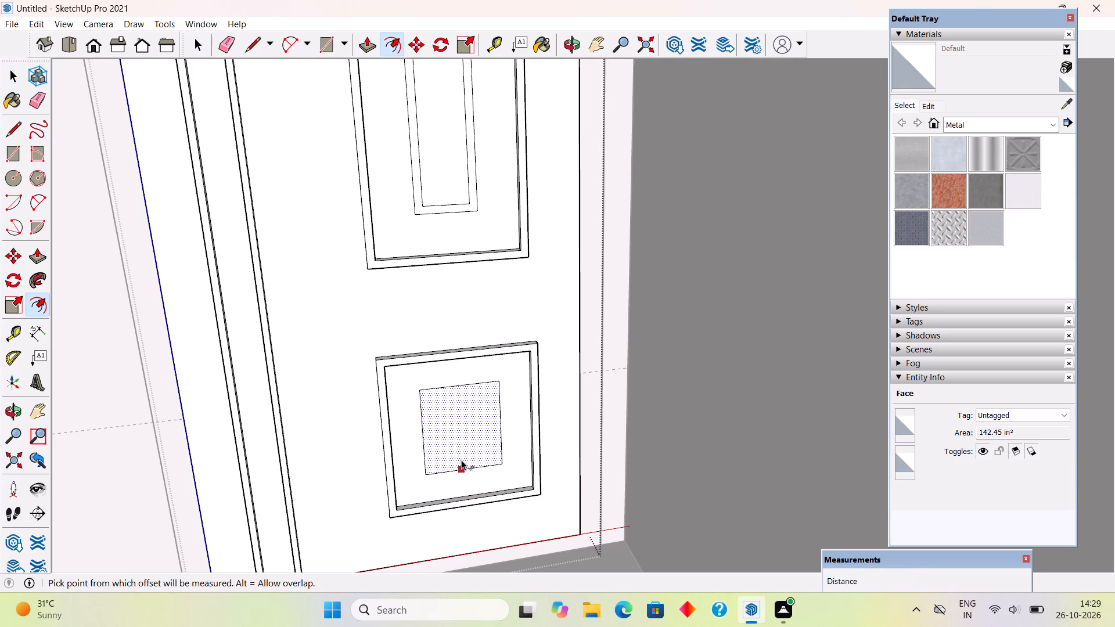
left_click(461, 460)
type("1\"")
key("Return")
key("space")
Recess the narrow inner border of the lower panel by 0.3" with Push/Pull.
left_click(462, 448)
scroll(431, 469, "up", 11)
left_click(429, 459)
scroll(429, 459, "up", 4)
key("p")
left_click(427, 458)
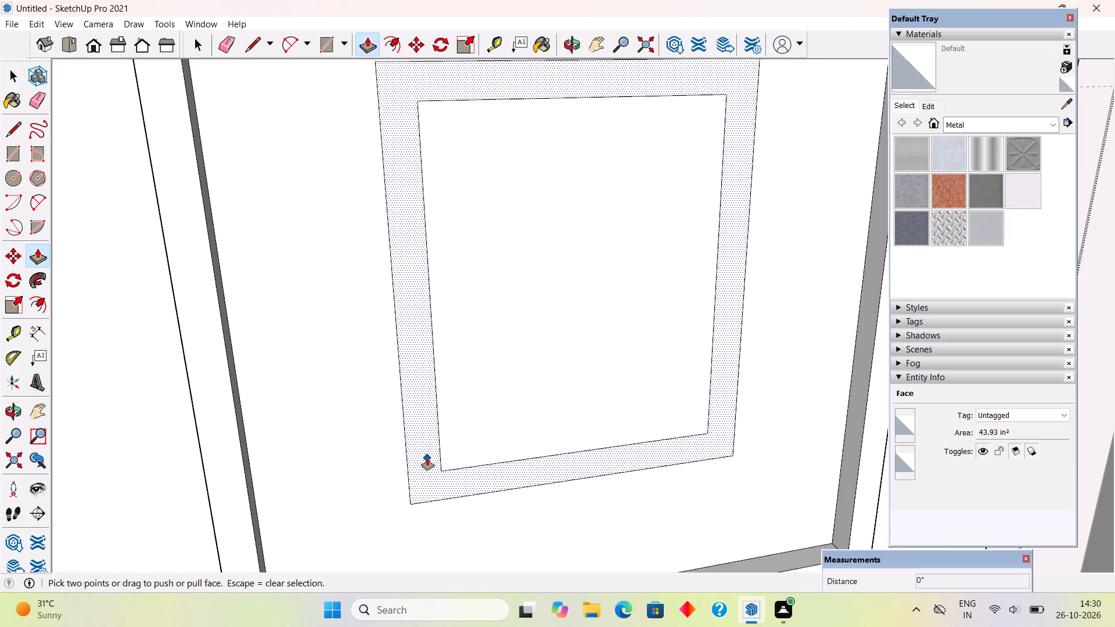
key("1")
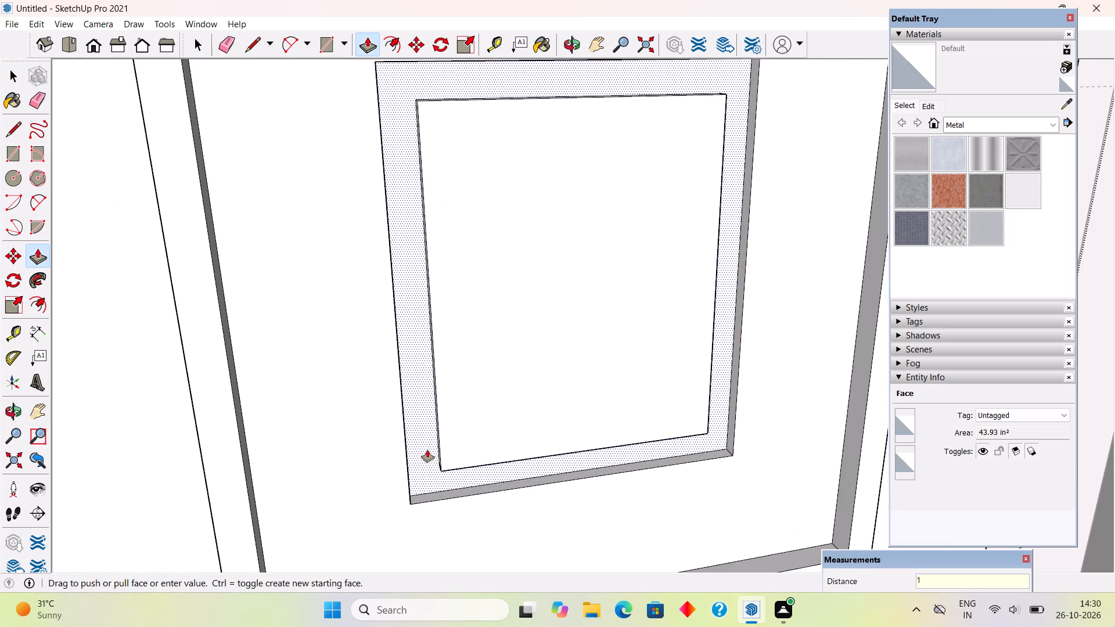
key("BackSpace")
type(".3\"")
key("Return")
Raise the centre rectangle of the lower panel 1" outward.
left_click(566, 442)
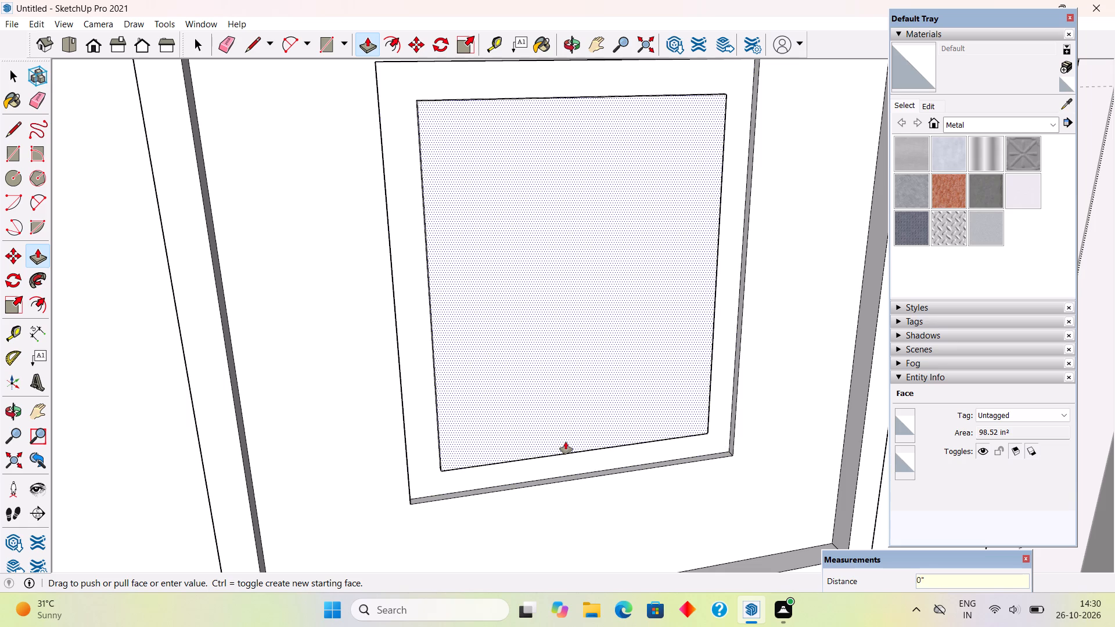
type("1\"")
key("Return")
scroll(573, 446, "down", 11)
key("space")
Recess the narrow inner border of the upper panel by 0.3" with Push/Pull.
scroll(553, 382, "down", 1)
middle_click_drag(543, 400, 537, 467)
scroll(537, 467, "down", 9)
scroll(551, 256, "up", 5)
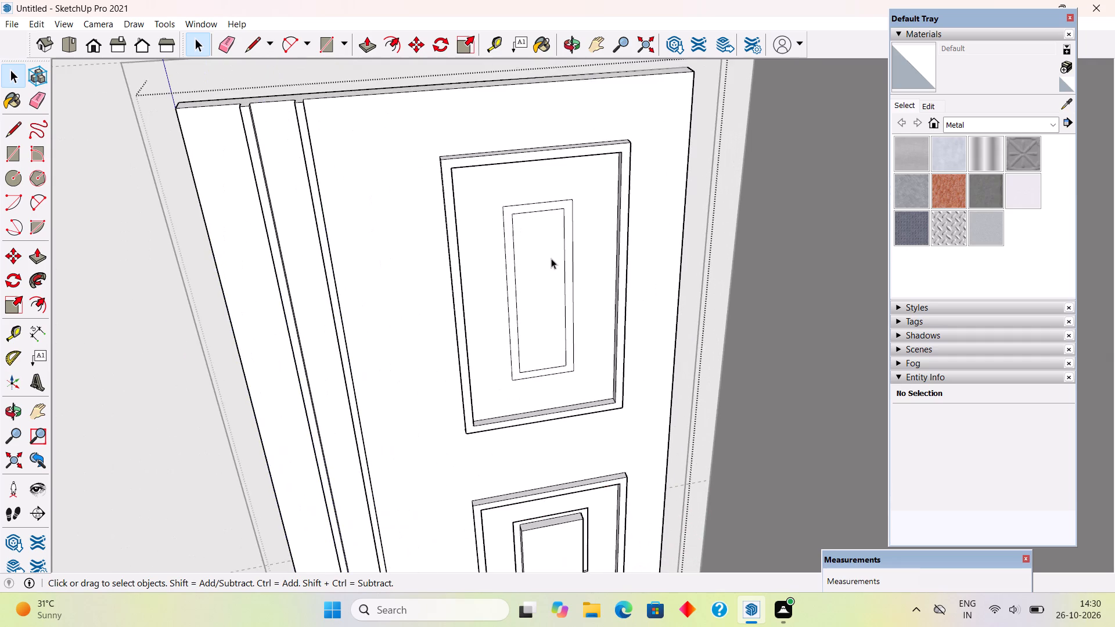
scroll(522, 349, "up", 5)
left_click(508, 358)
scroll(508, 358, "up", 4)
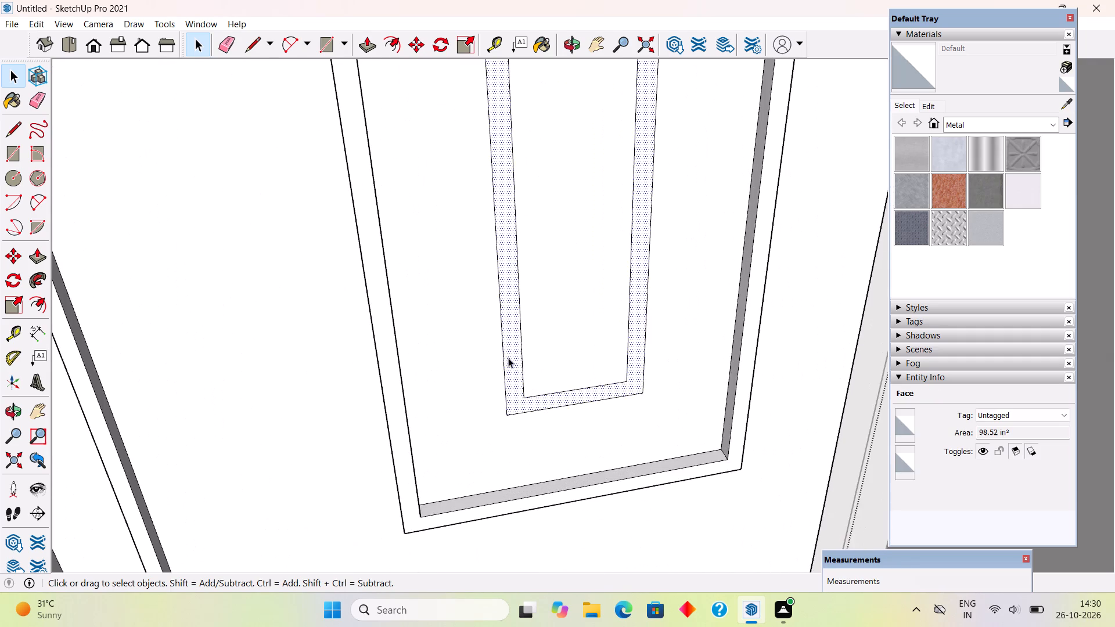
middle_click_drag(509, 358, 524, 362)
key("p")
left_click(510, 372)
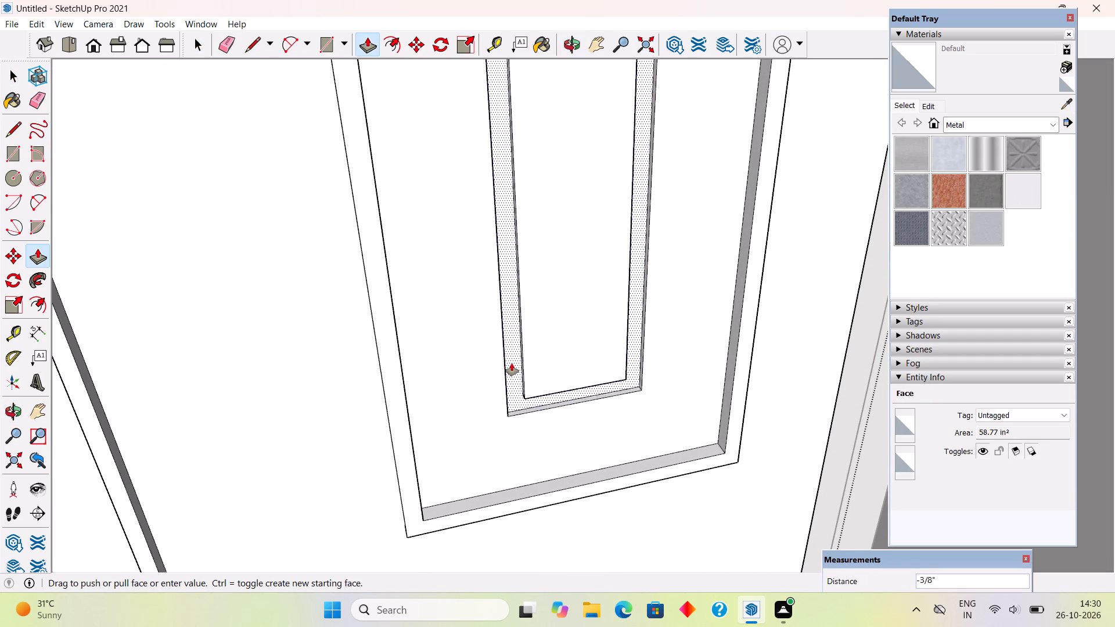
key("period")
type("3\"")
key("Return")
Raise the centre rectangle of the upper panel 1" outward.
left_click(534, 354)
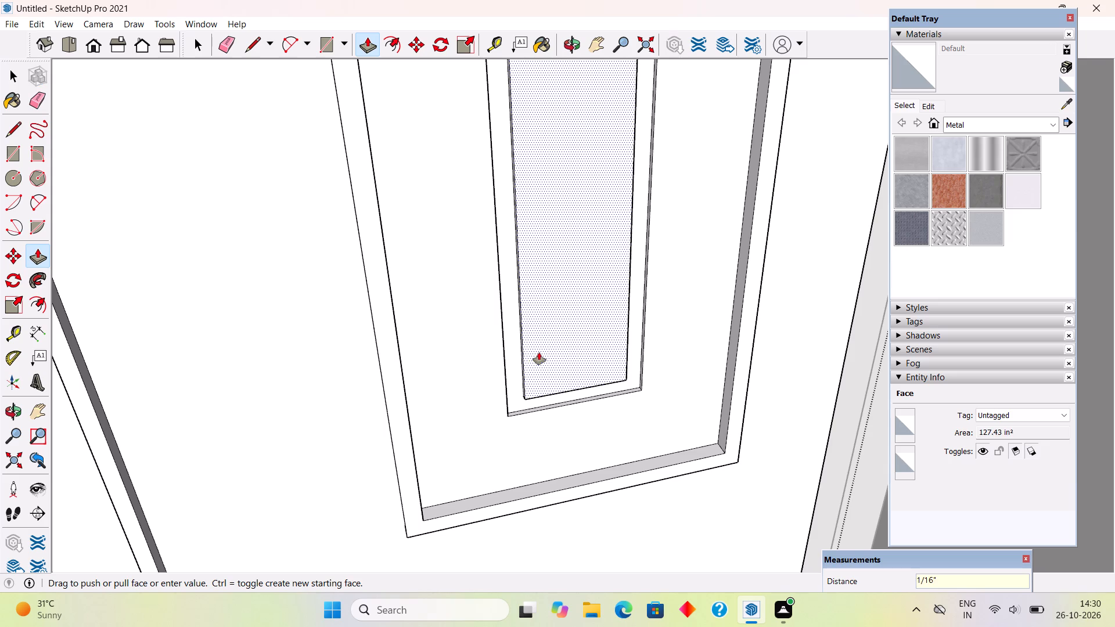
type("1\"")
key("Return")
key("space")
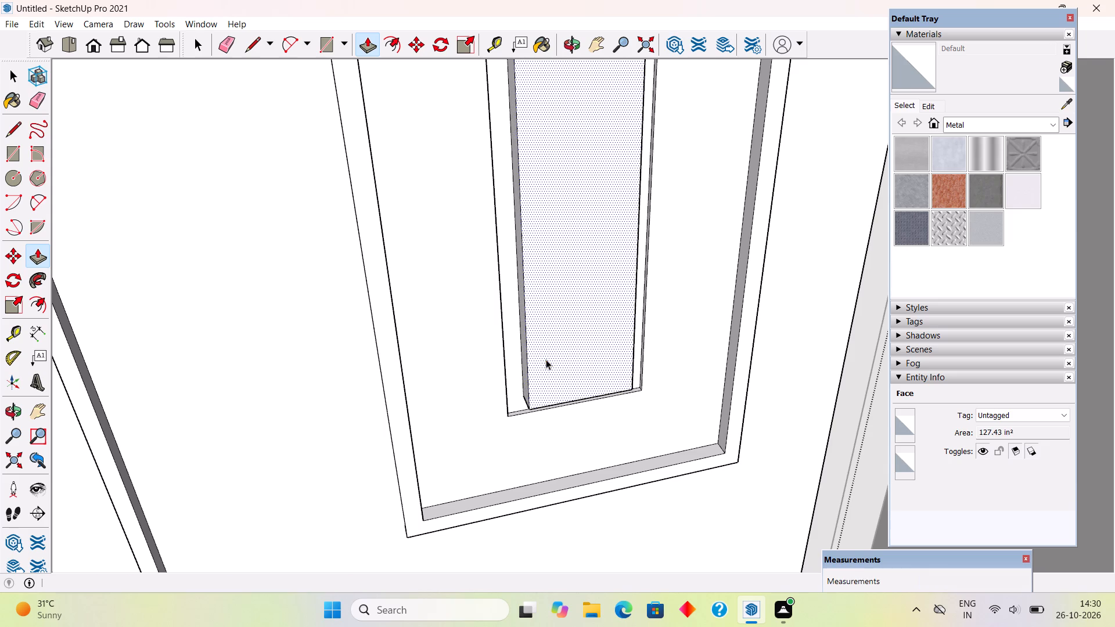
Leave the door group and move the whole door 3" back into its frame in the upper terrace wall.
scroll(546, 359, "down", 20)
middle_click_drag(558, 399, 596, 308)
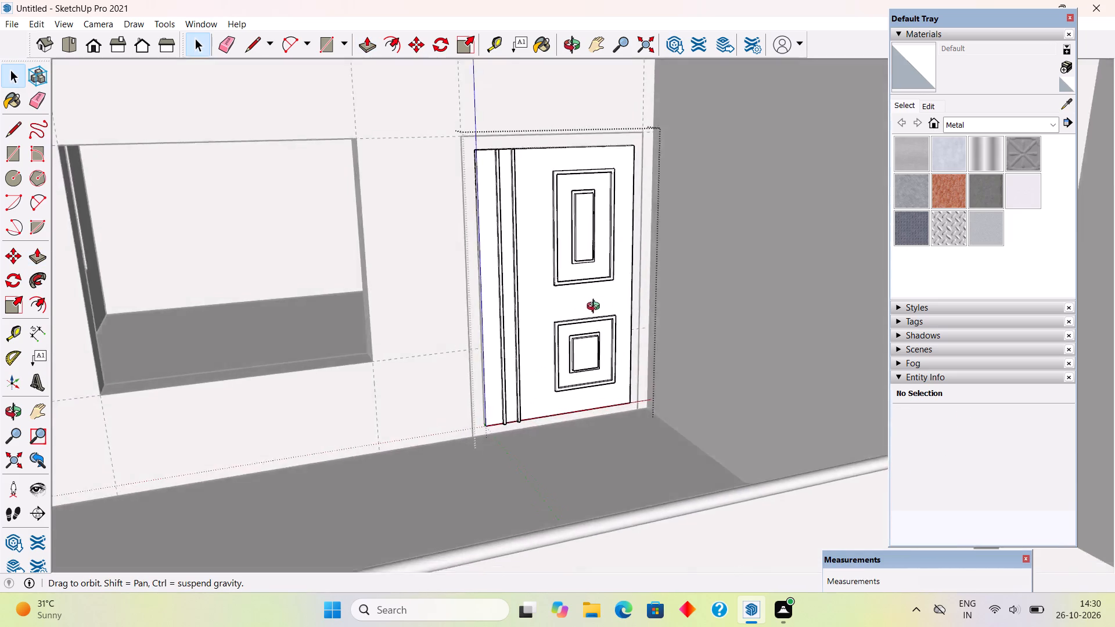
middle_click_drag(596, 308, 646, 331)
scroll(638, 436, "up", 6)
middle_click_drag(639, 437, 702, 427)
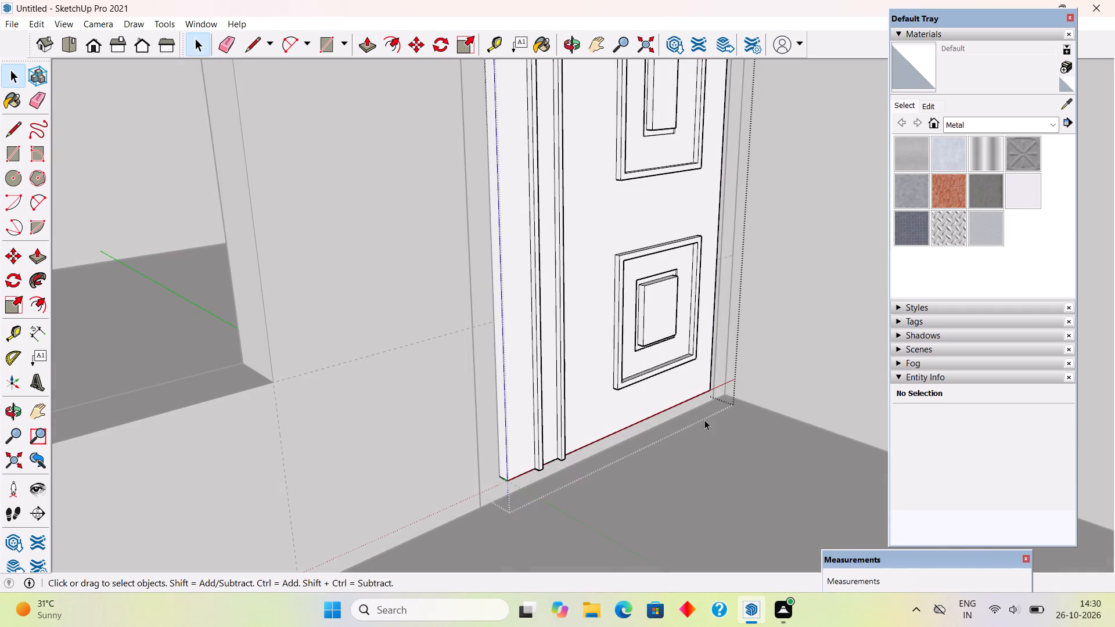
left_click(735, 480)
left_click(678, 386)
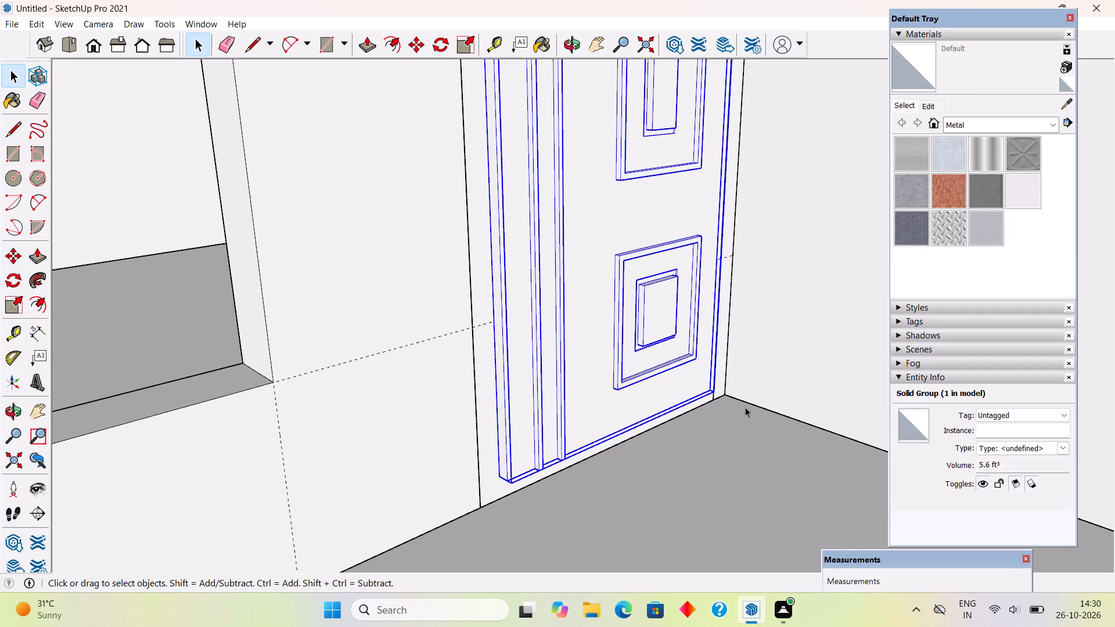
middle_click_drag(757, 428, 837, 437)
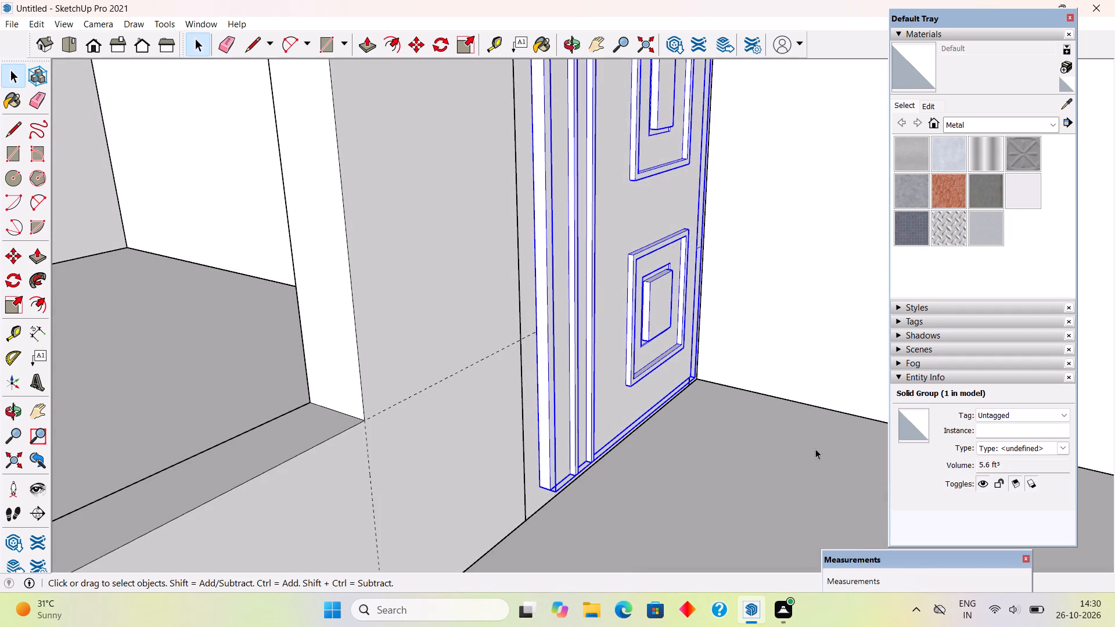
scroll(815, 449, "down", 1)
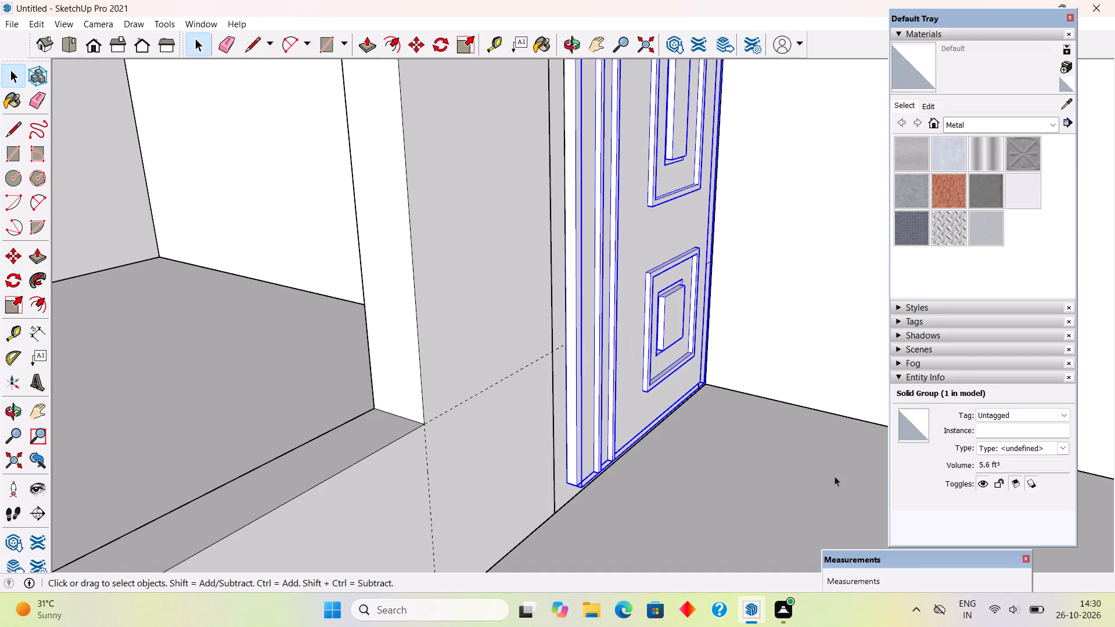
middle_click_drag(902, 487, 938, 489)
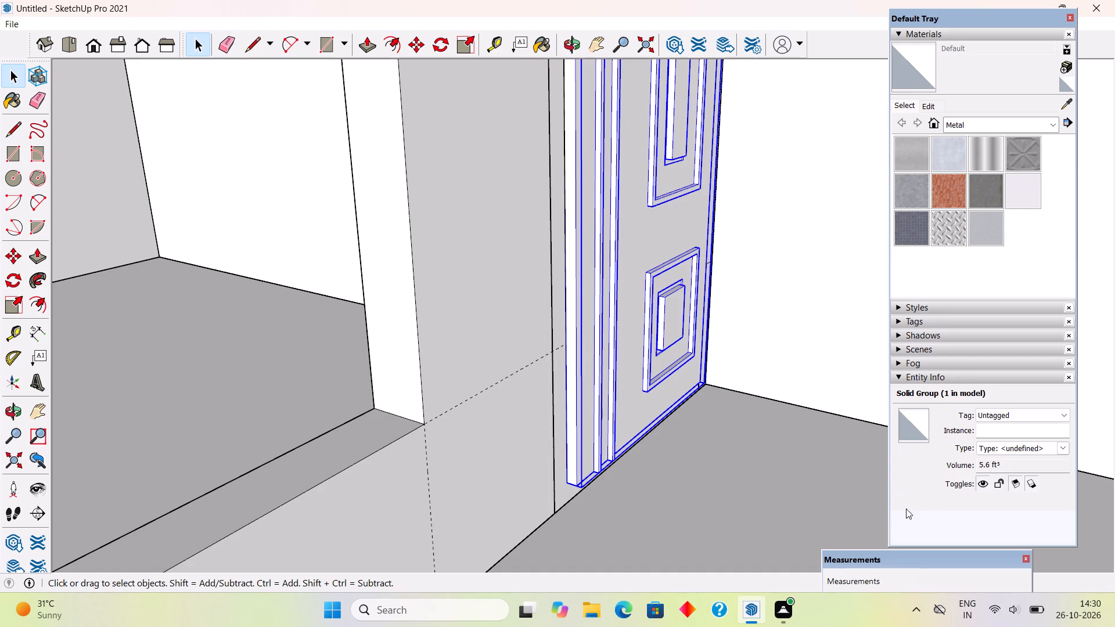
scroll(821, 535, "up", 4)
scroll(578, 499, "up", 5)
scroll(487, 462, "up", 3)
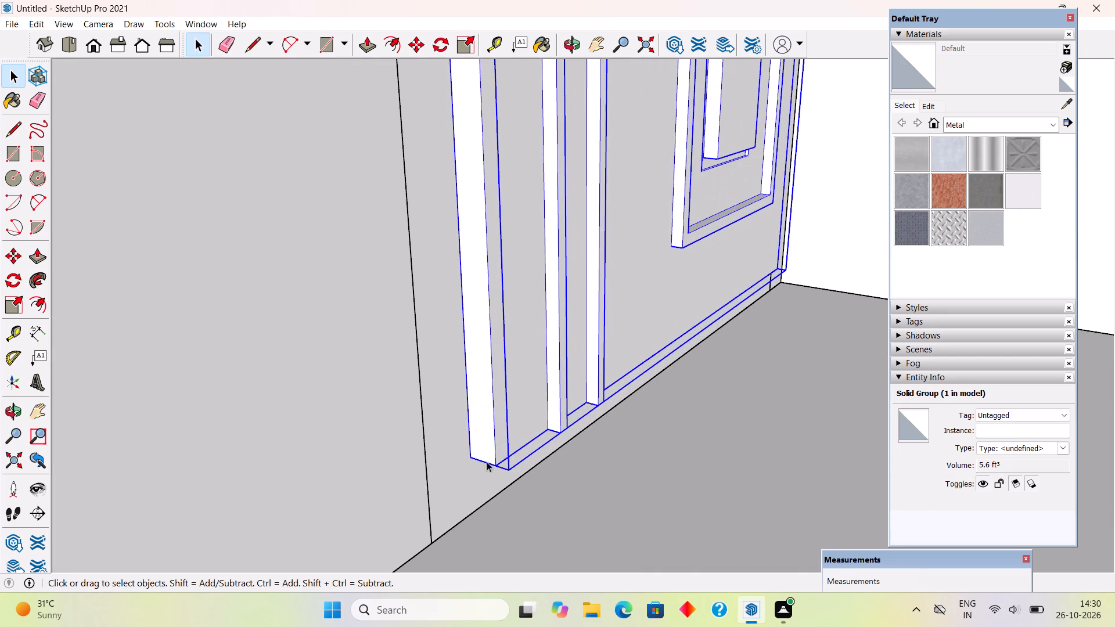
key("m")
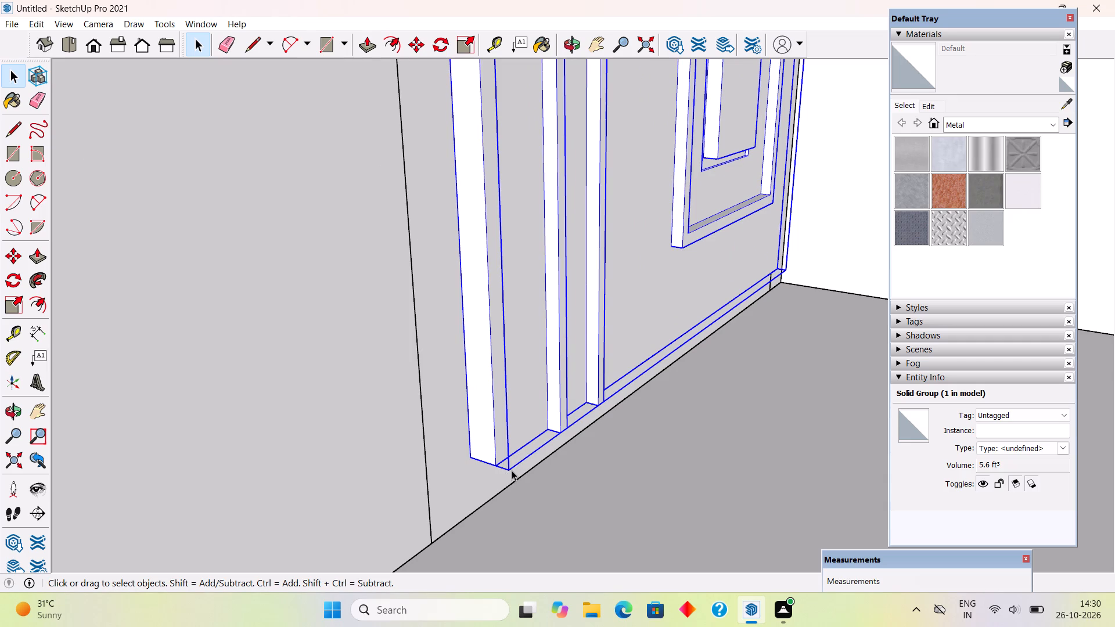
key("m")
key("m")
left_click(507, 464)
left_click(497, 437)
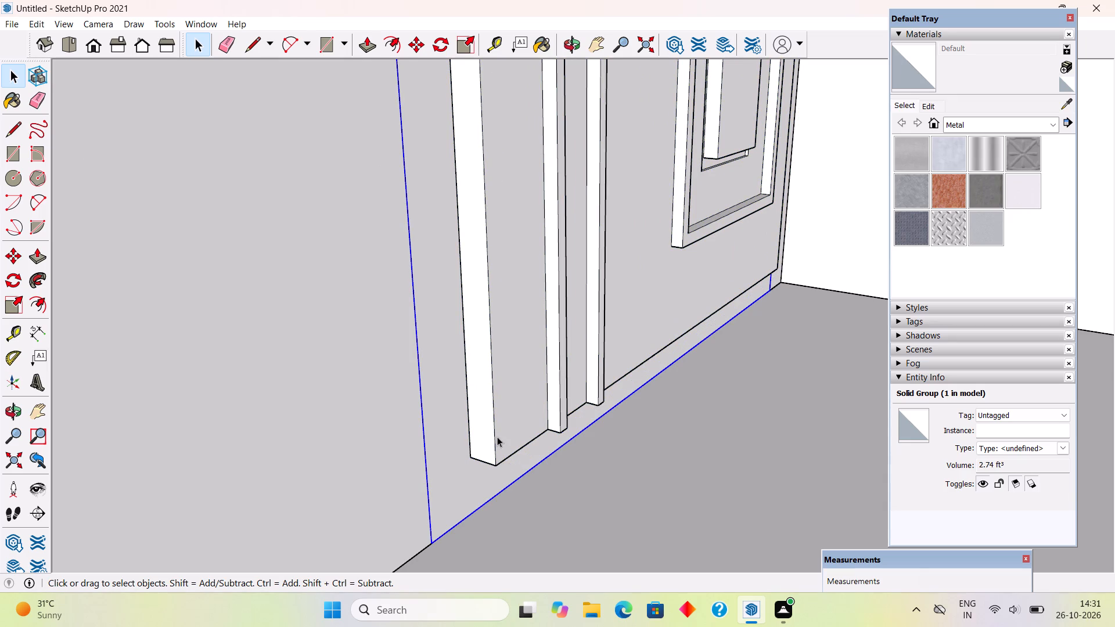
key("m")
left_click(513, 470)
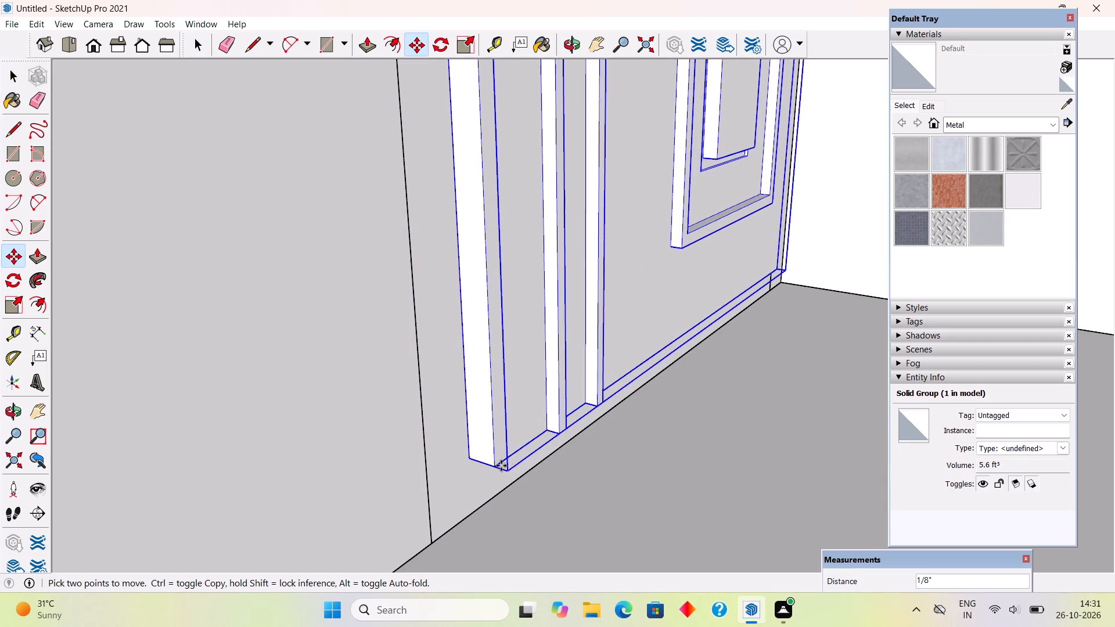
left_click(472, 459)
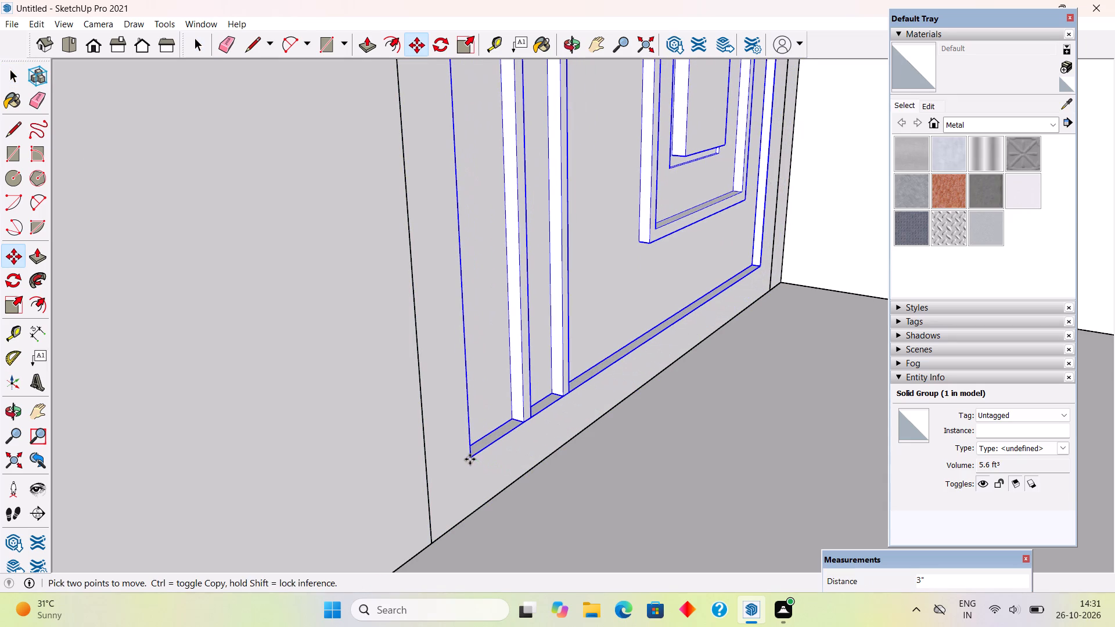
Move the door group another 1" inward so it sits deeper in its frame, and deselect it.
scroll(453, 474, "down", 15)
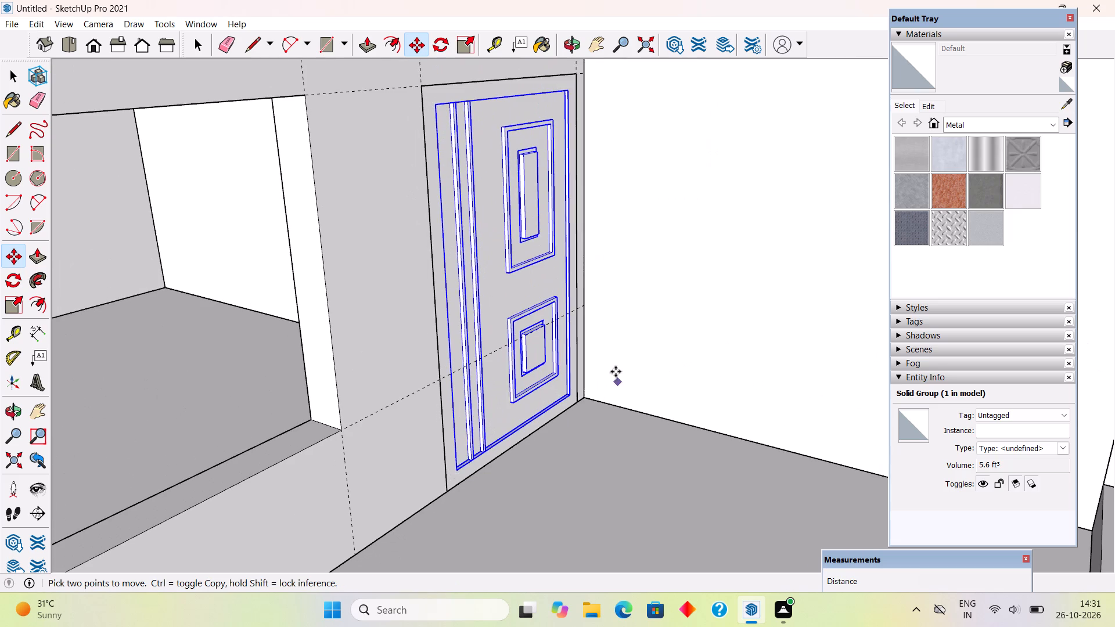
scroll(606, 373, "up", 16)
scroll(560, 402, "up", 5)
left_click(565, 404)
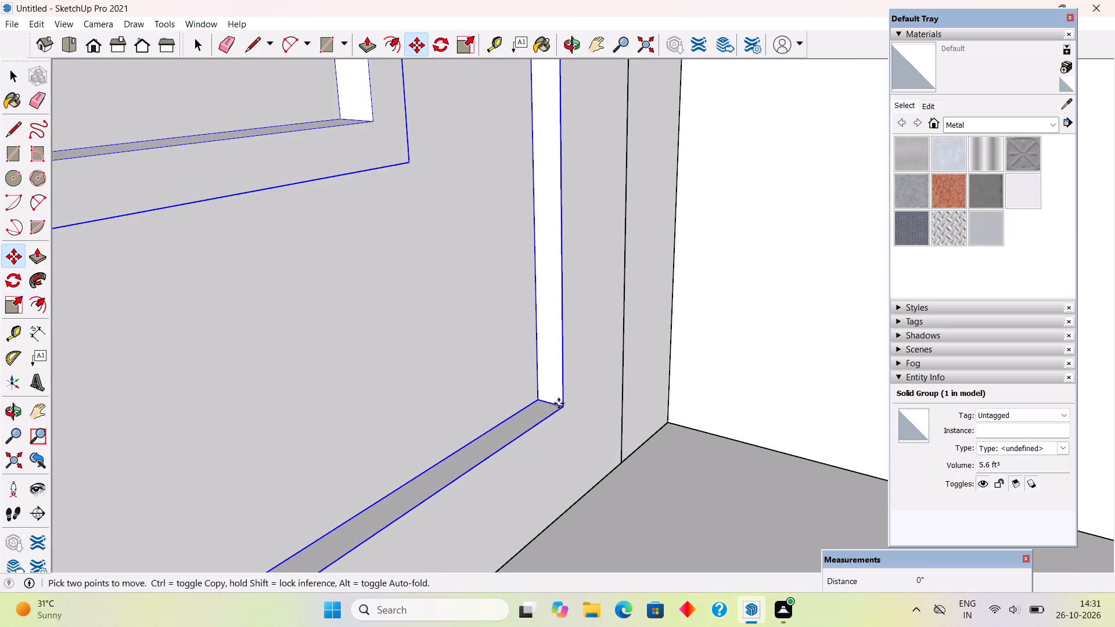
type("1\"")
key("Return")
key("space")
scroll(545, 399, "down", 11)
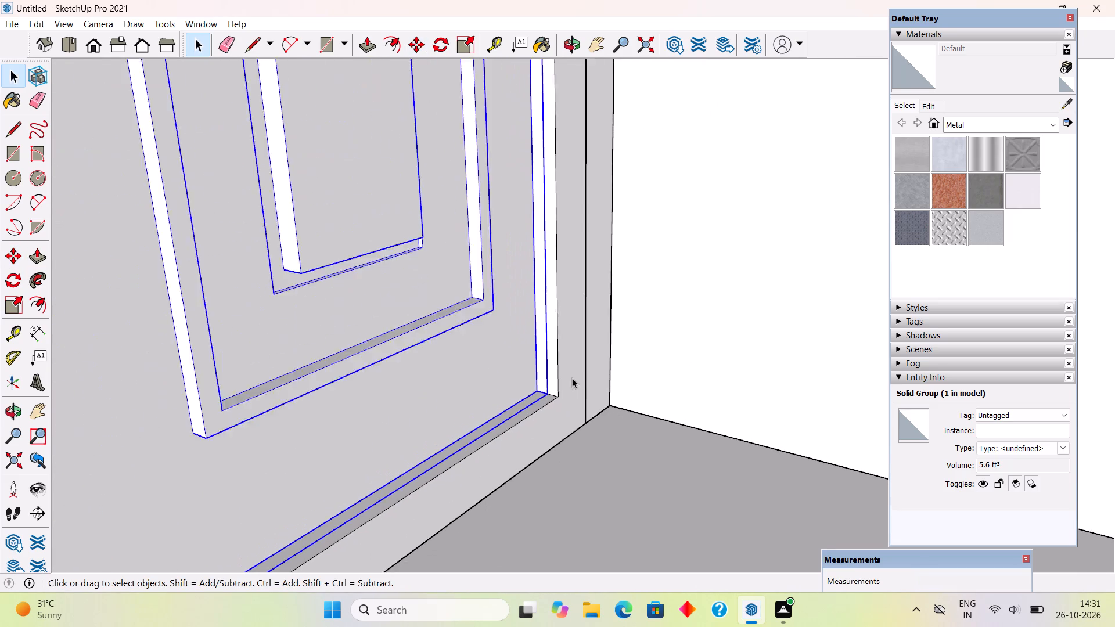
scroll(572, 378, "down", 20)
scroll(572, 378, "down", 4)
middle_click_drag(569, 377, 353, 349)
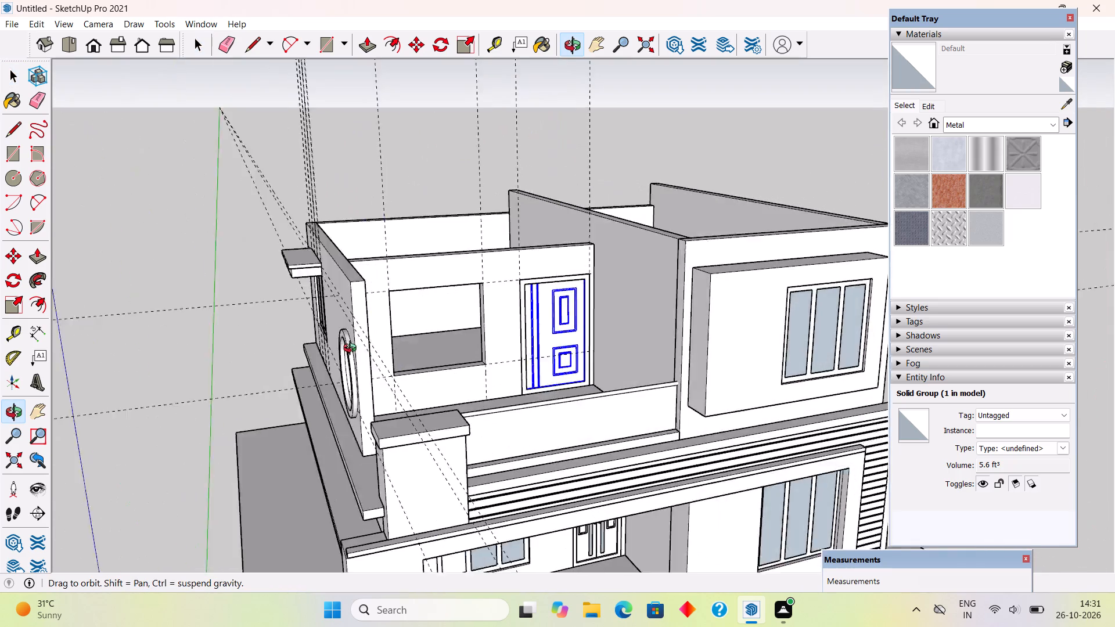
middle_click_drag(353, 349, 301, 355)
left_click(411, 166)
Draw a tall narrow handle rectangle, about 2" by 2', on the door's plain outer strip beside the raised strips.
middle_click_drag(625, 290, 587, 264)
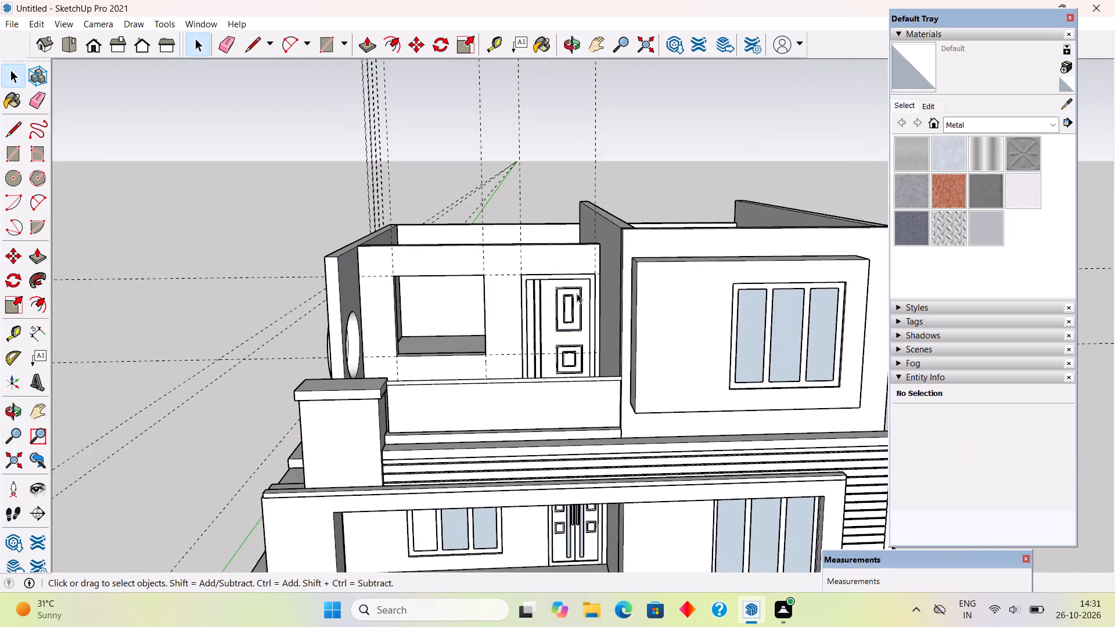
scroll(564, 320, "up", 5)
scroll(483, 344, "up", 11)
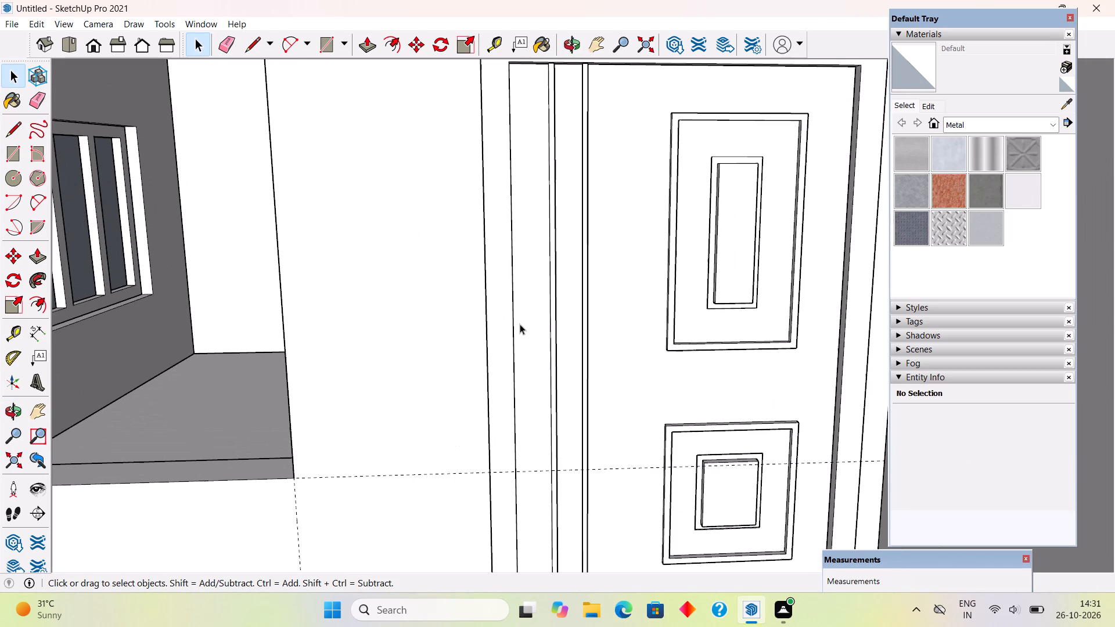
key("r")
left_click(523, 308)
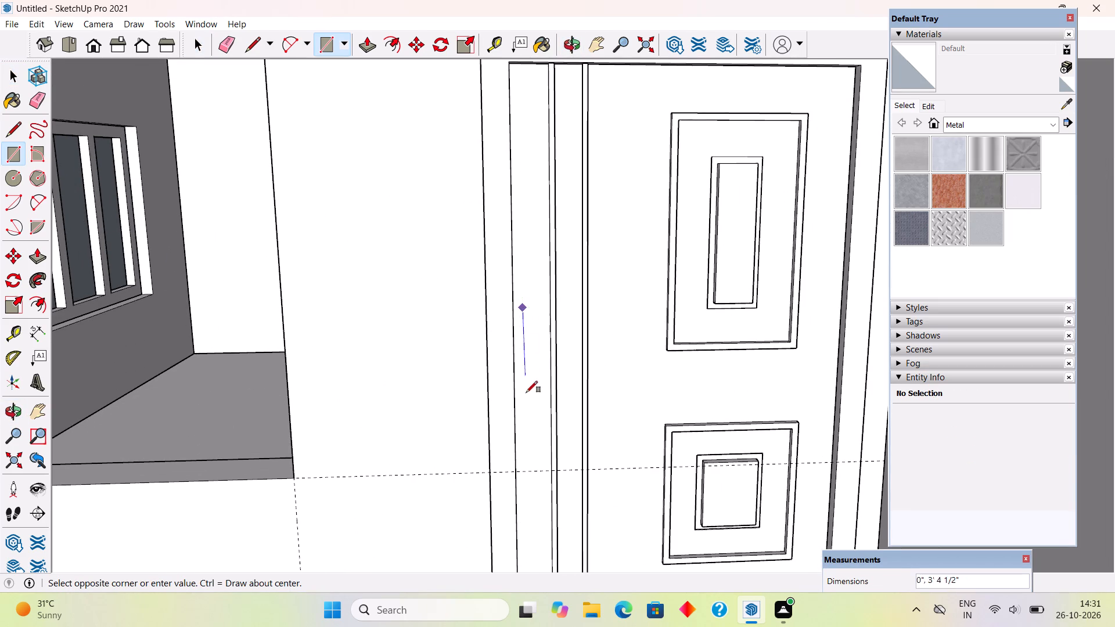
scroll(538, 462, "up", 2)
left_click(538, 457)
Extrude the handle rectangle 2" outward with Push/Pull.
middle_click_drag(556, 469, 777, 498)
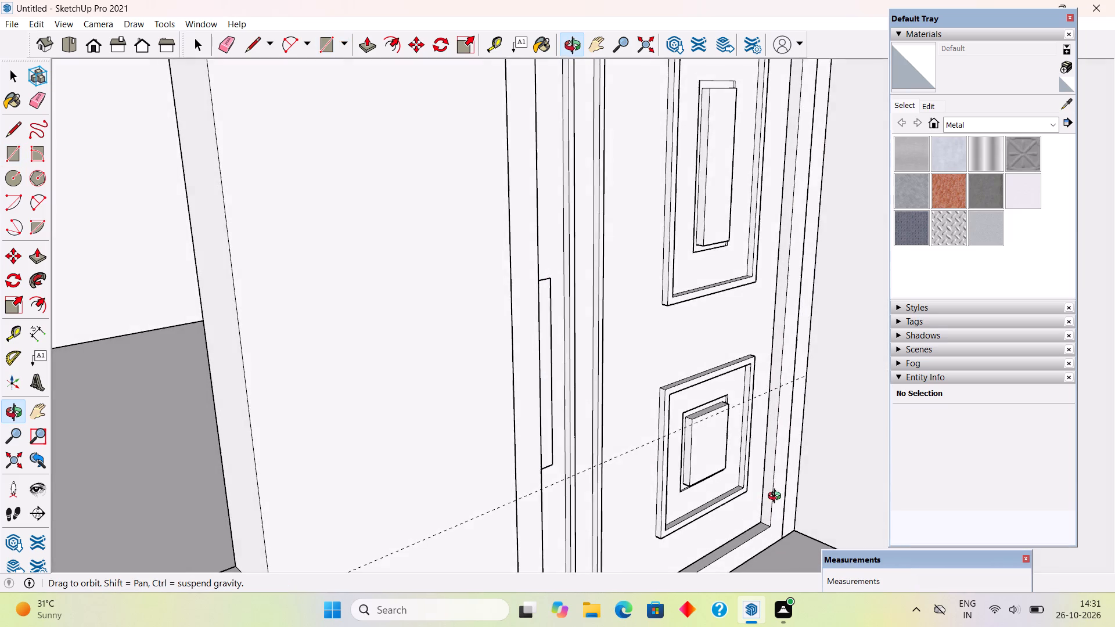
middle_click_drag(777, 498, 713, 514)
key("p")
left_click(542, 420)
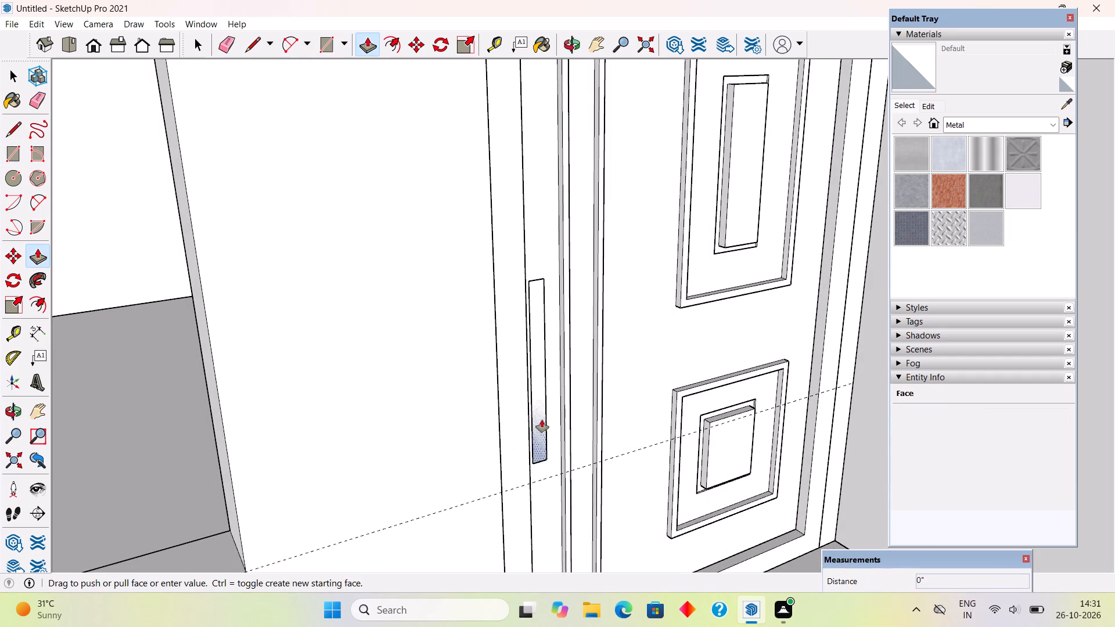
type("2\"")
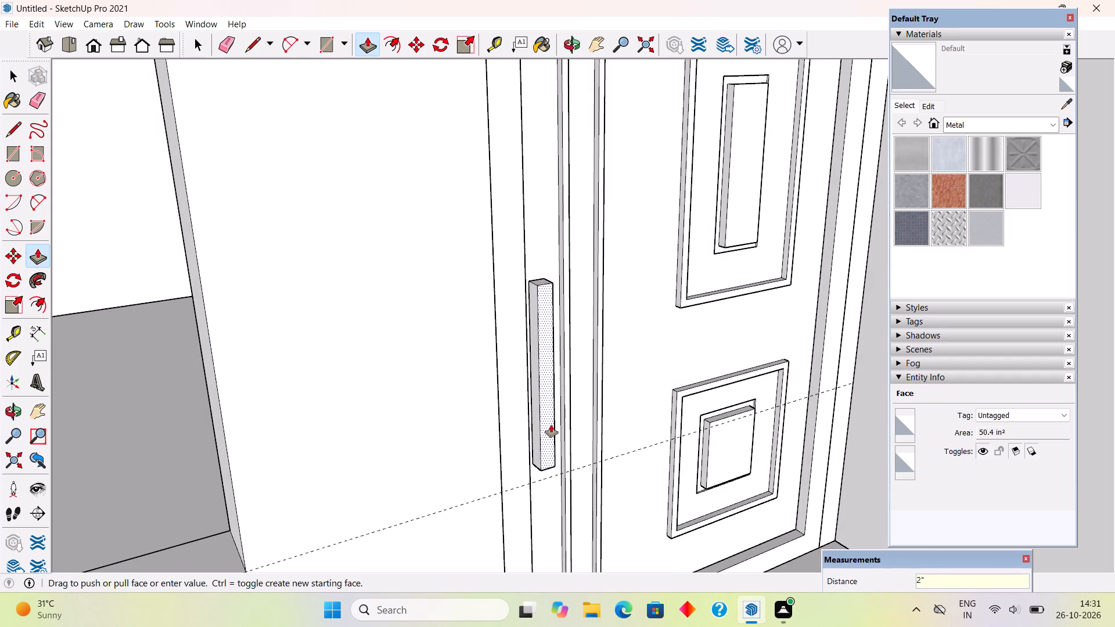
key("Return")
key("space")
Offset the outline of the handle's long side face inward by about 3/4".
scroll(523, 412, "up", 11)
middle_click_drag(553, 412, 566, 415)
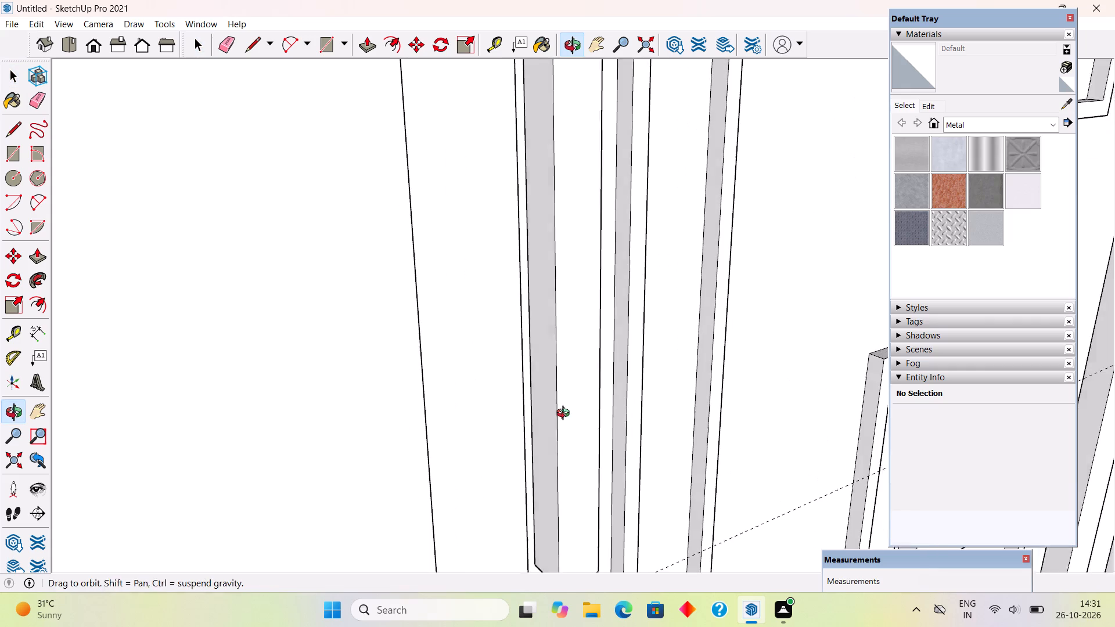
middle_click_drag(566, 415, 576, 416)
left_click(557, 421)
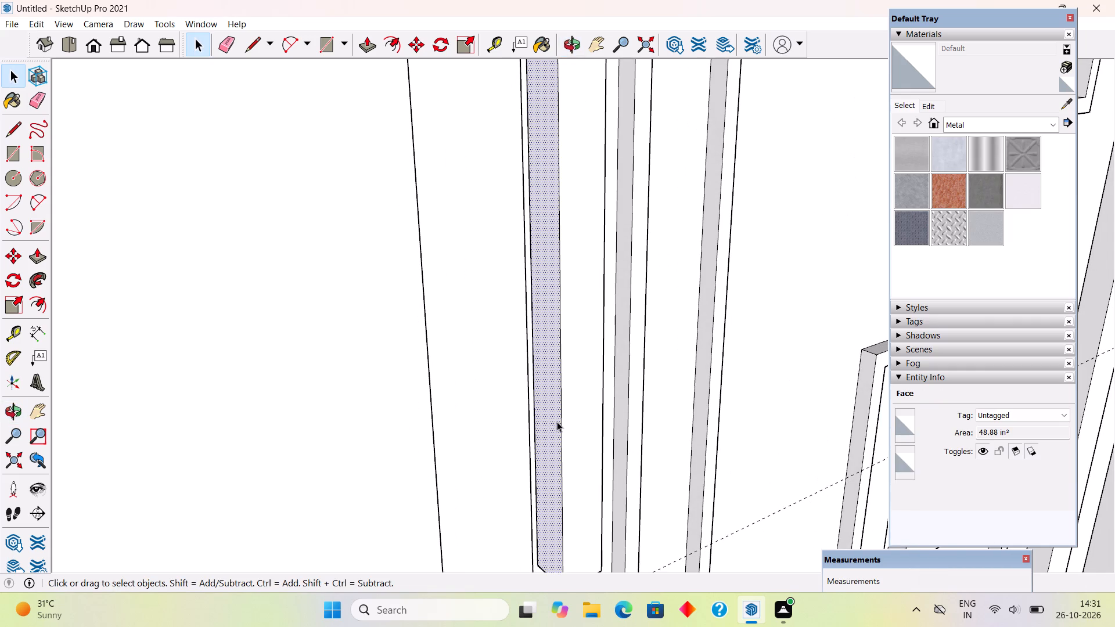
key("f")
left_click(560, 420)
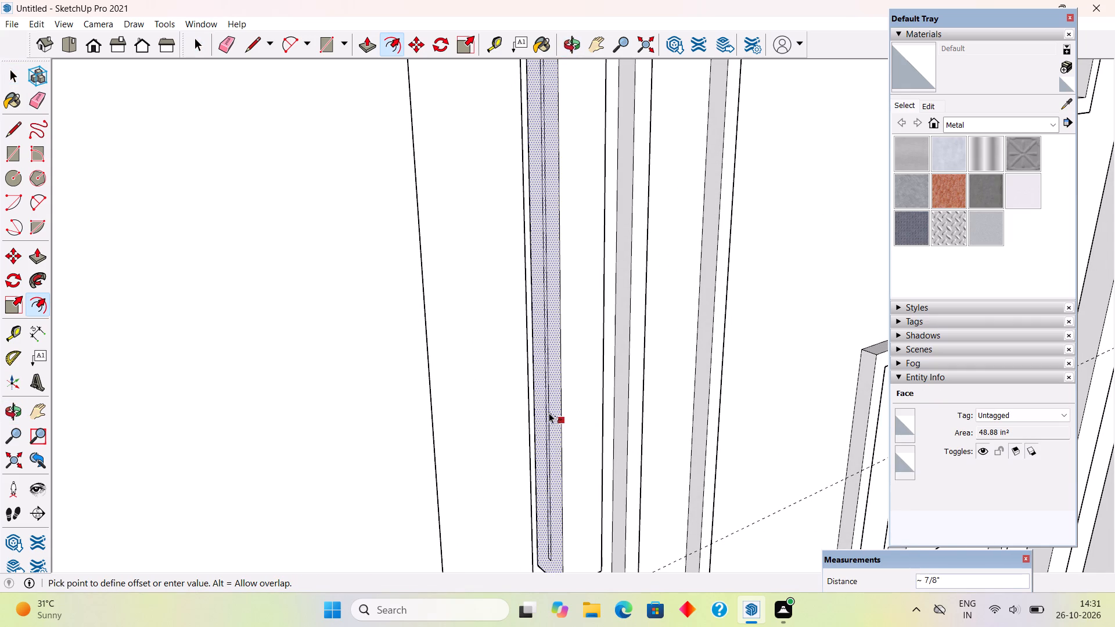
left_click(551, 414)
Extend the inset rectangle to the handle's door-side edge with two short lines of about 3/4", and erase the long edge between them.
scroll(557, 355, "down", 3)
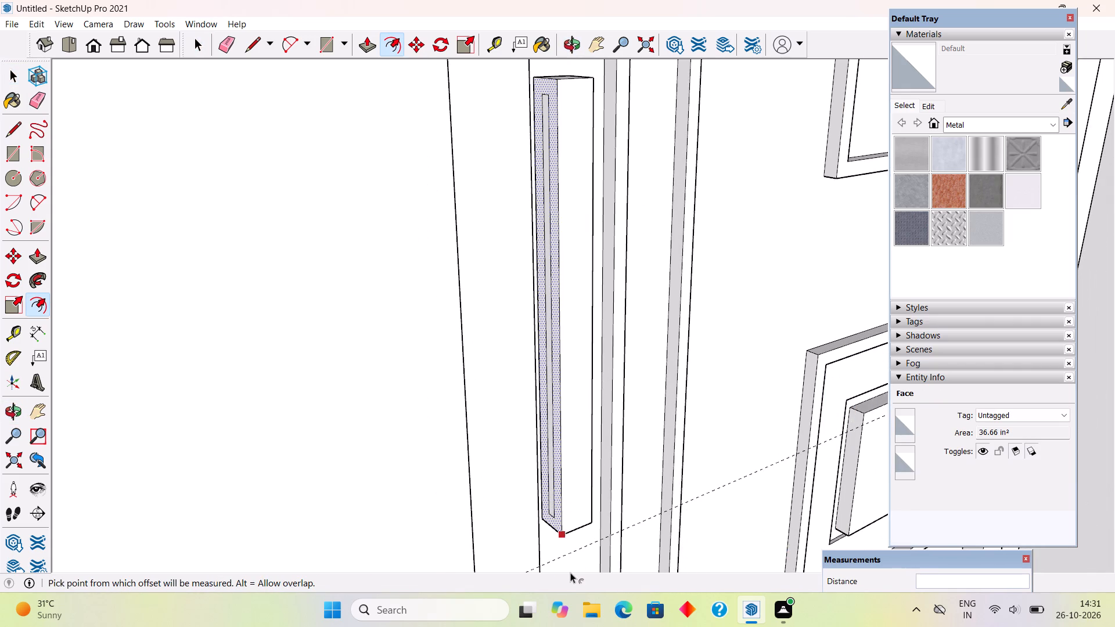
scroll(567, 568, "up", 6)
scroll(521, 534, "up", 7)
key("l")
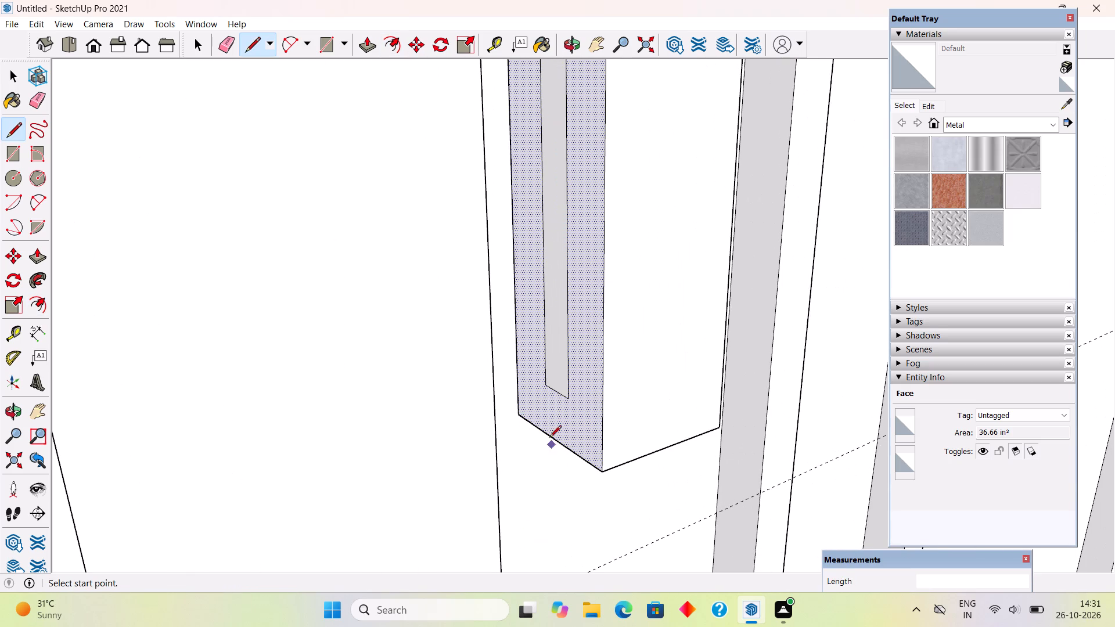
left_click(544, 380)
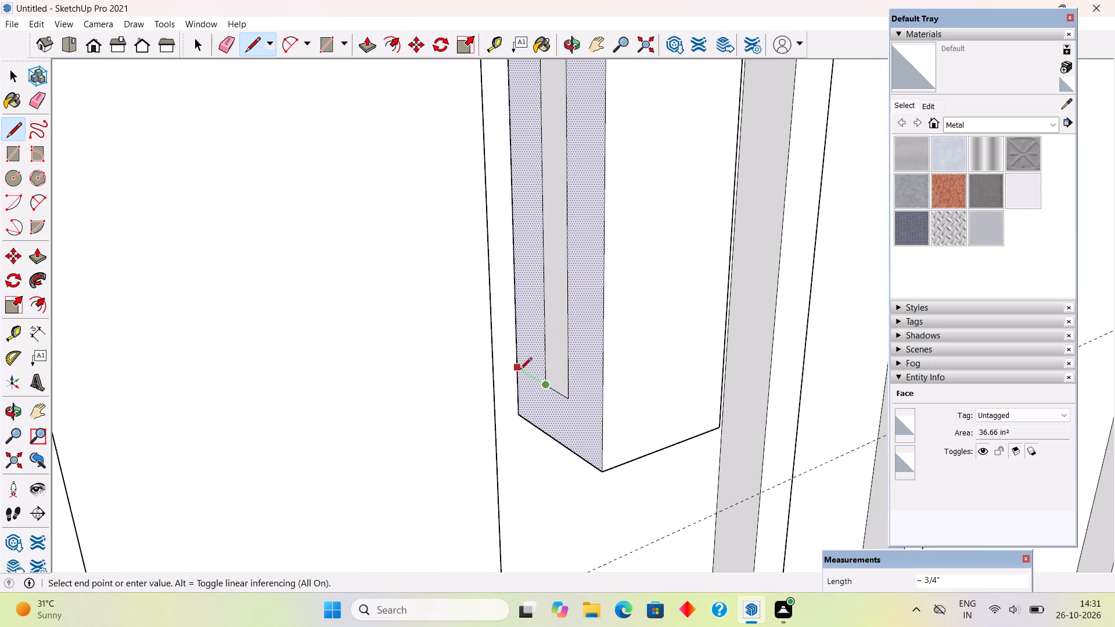
left_click(520, 366)
scroll(550, 477, "down", 15)
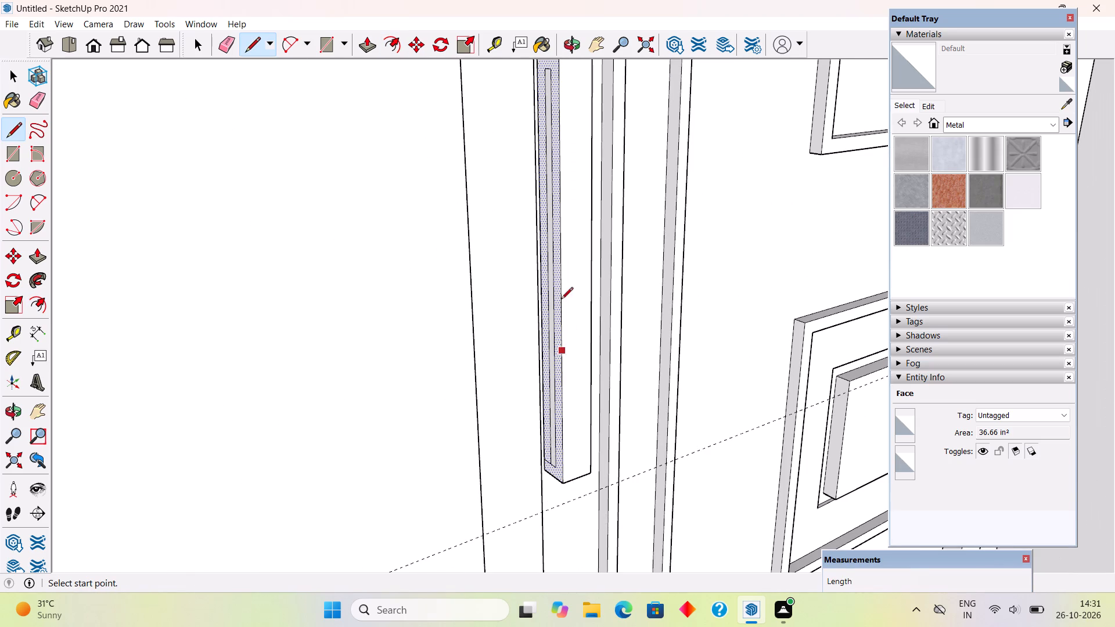
scroll(556, 204, "down", 5)
scroll(569, 104, "up", 12)
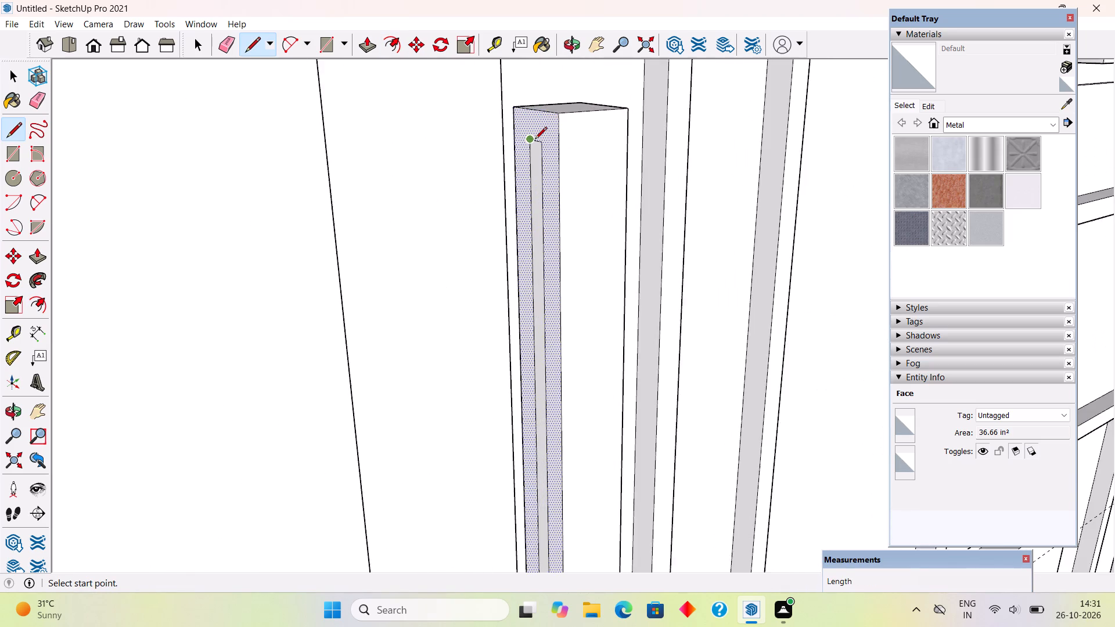
scroll(535, 140, "up", 4)
left_click(535, 140)
left_click(507, 129)
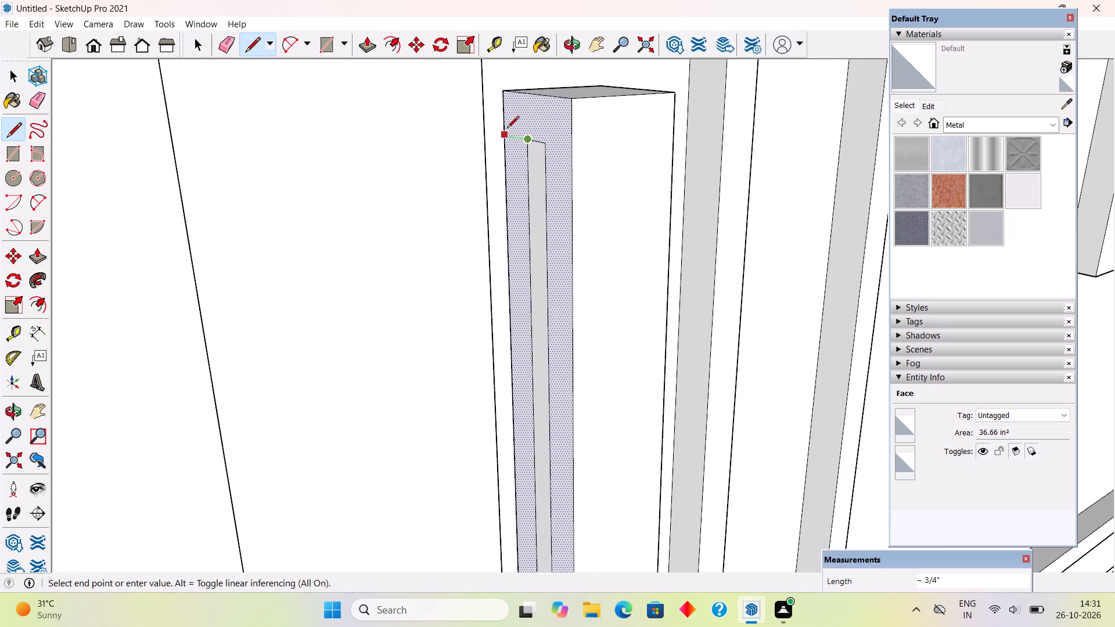
key("space")
left_click(529, 175)
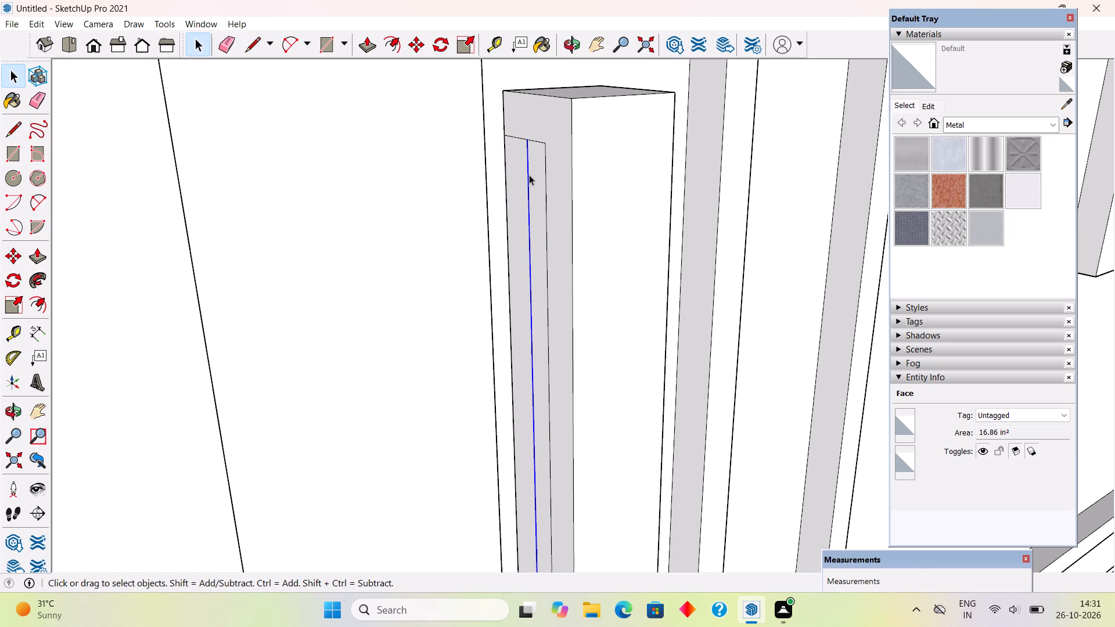
key("Delete")
Push the enlarged inset face 2 1/16" through the handle to cut the grip opening behind it.
left_click(531, 183)
key("p")
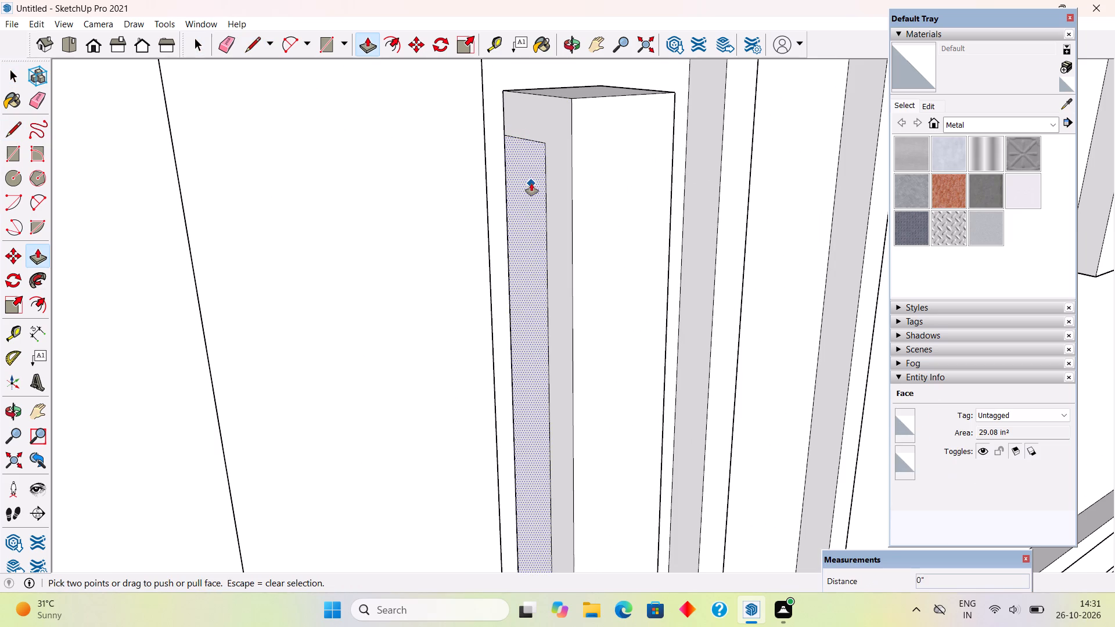
left_click_drag(524, 189, 670, 192)
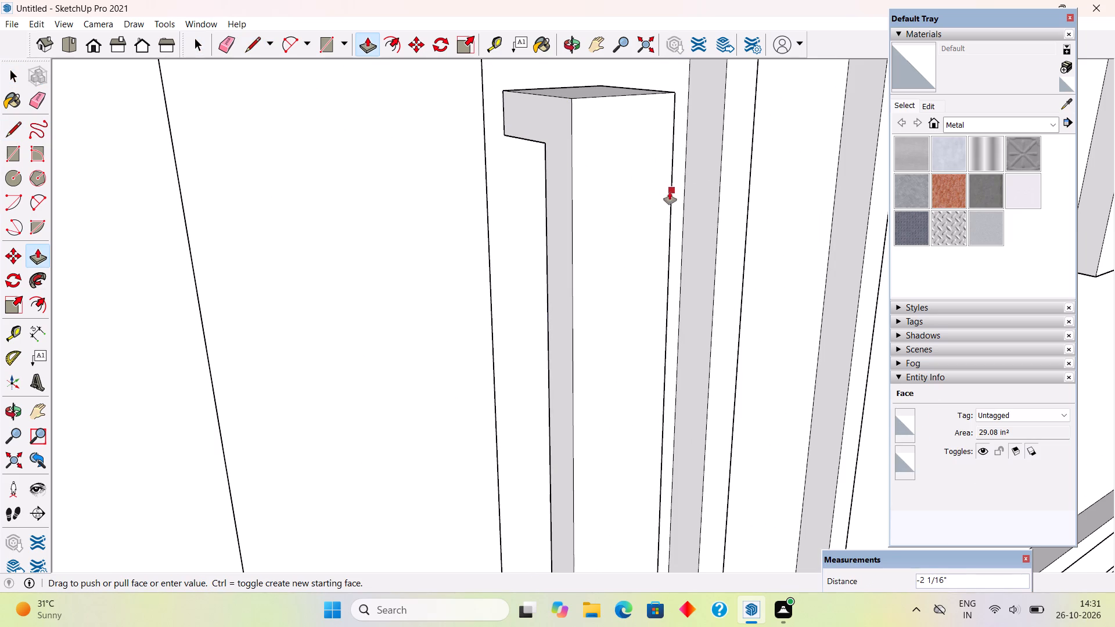
left_click_drag(670, 192, 671, 194)
Extend the top end face of the door handle upward by 1" with Push/Pull.
middle_click_drag(672, 194, 567, 225)
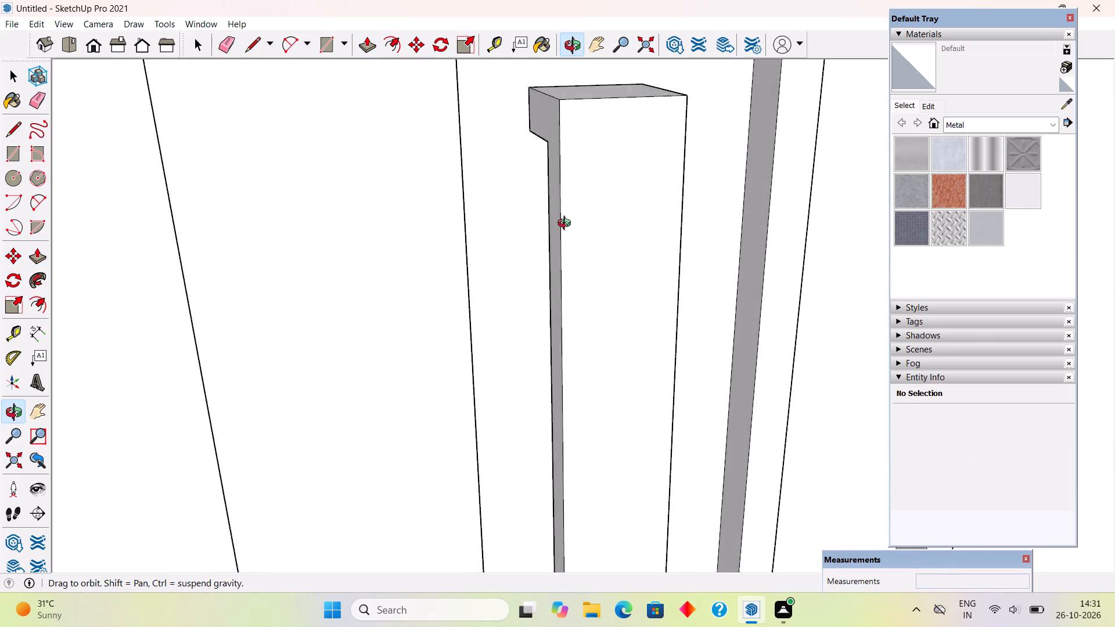
middle_click_drag(567, 225, 567, 247)
scroll(567, 247, "down", 4)
left_click(601, 136)
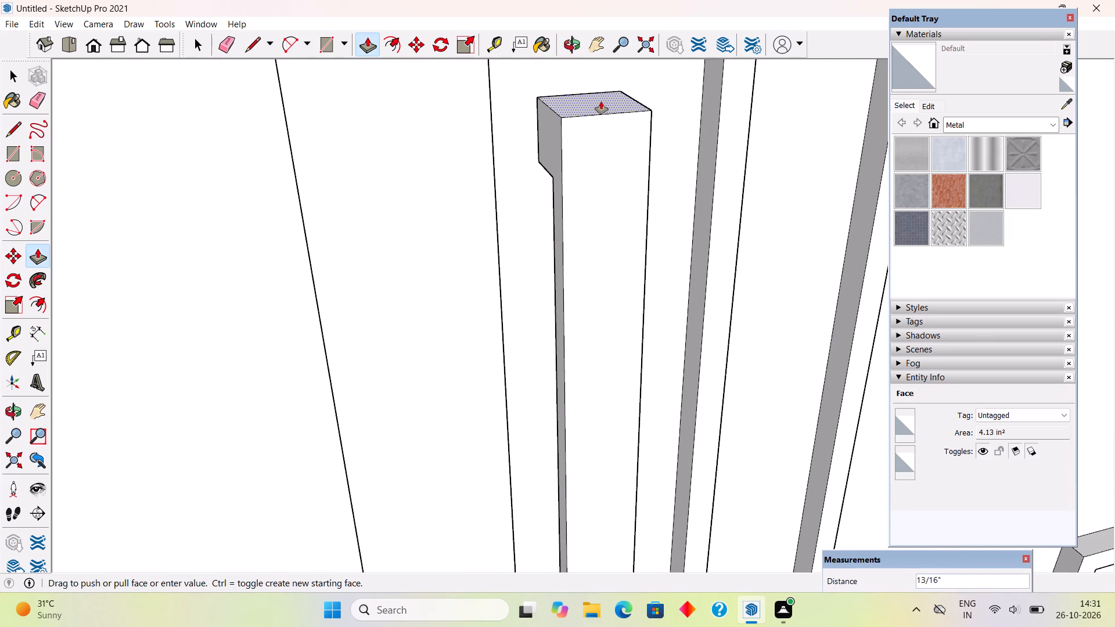
type("1\"")
key("Return")
Extend the bottom end face of the door handle downward by 1" with Push/Pull.
scroll(601, 102, "down", 6)
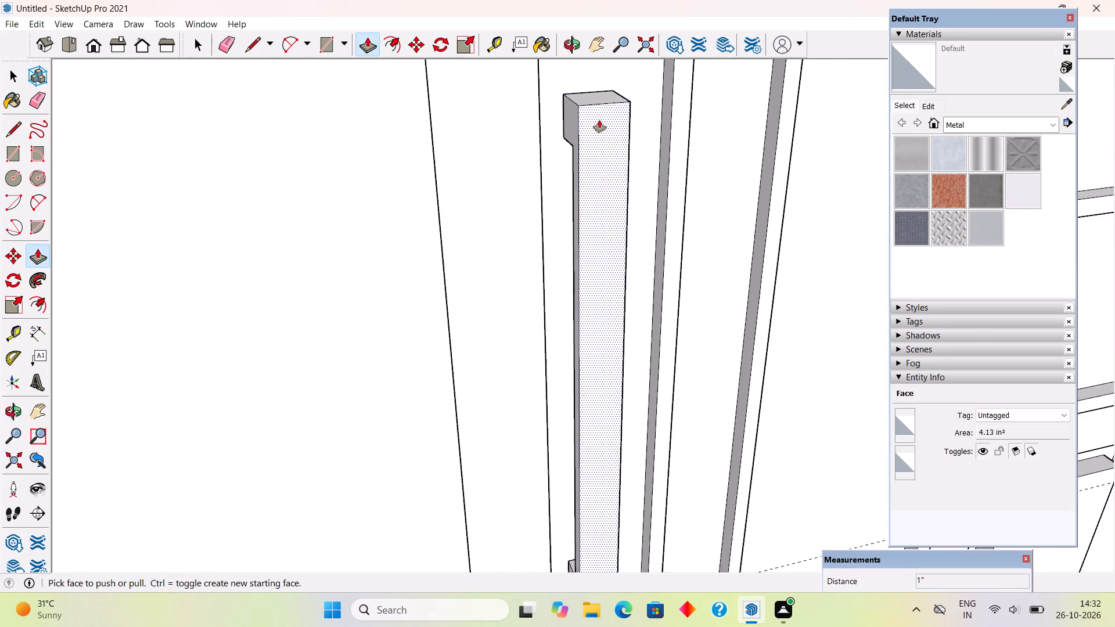
scroll(599, 120, "down", 10)
middle_click_drag(615, 363, 612, 142)
scroll(595, 360, "up", 3)
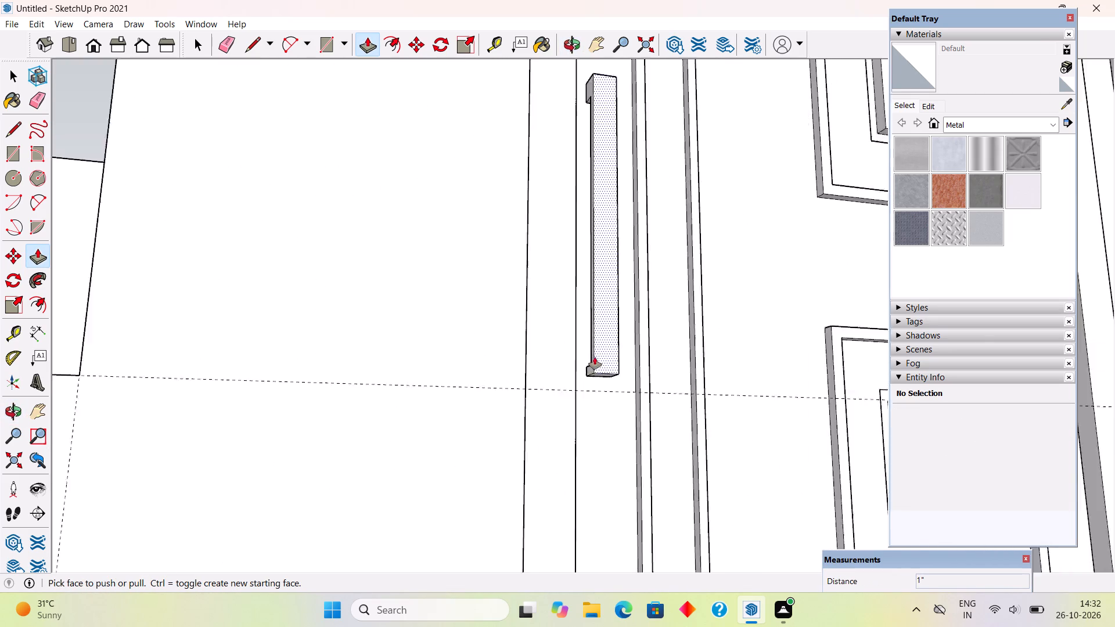
scroll(595, 357, "up", 8)
left_click(602, 376)
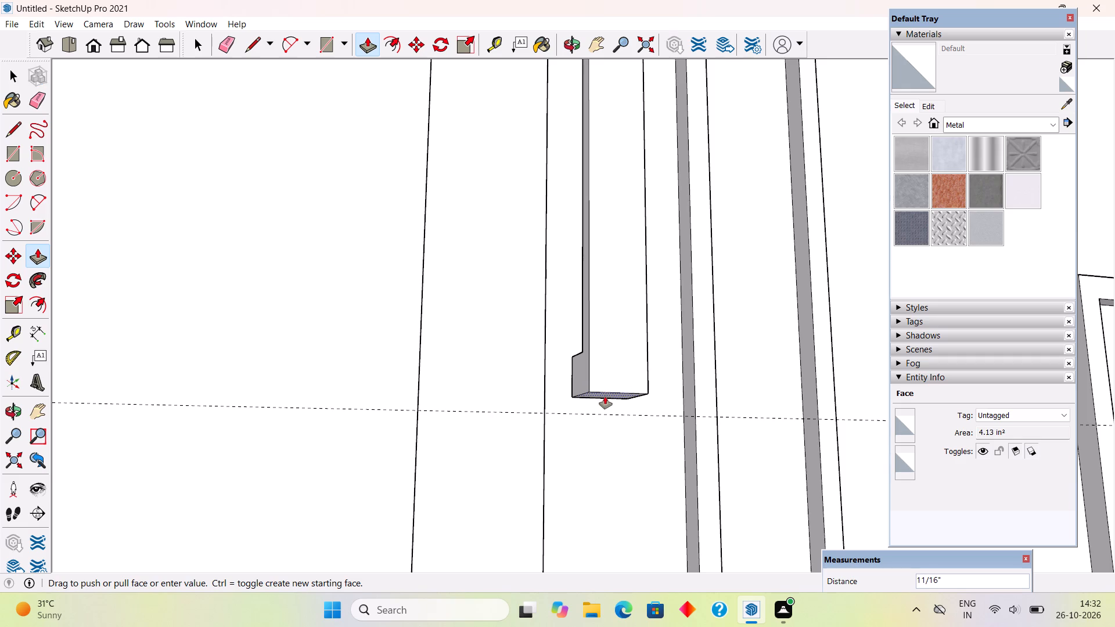
type("1\"")
key("Return")
Select all of the pull handle's connected geometry and make it a group.
key("space")
triple_click(620, 351)
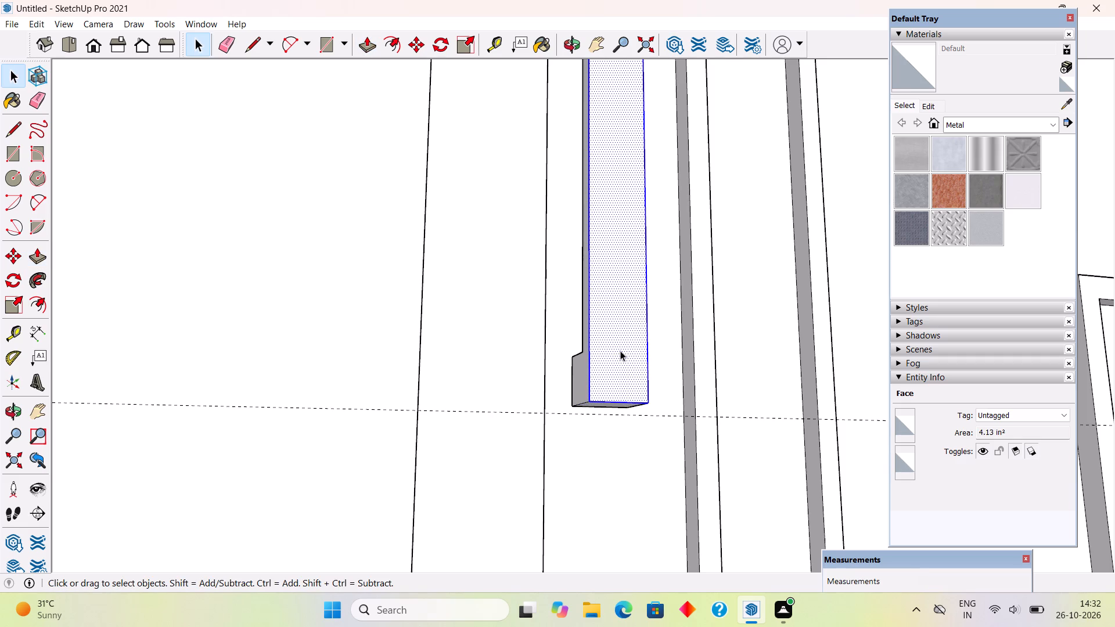
right_click(620, 351)
left_click(664, 477)
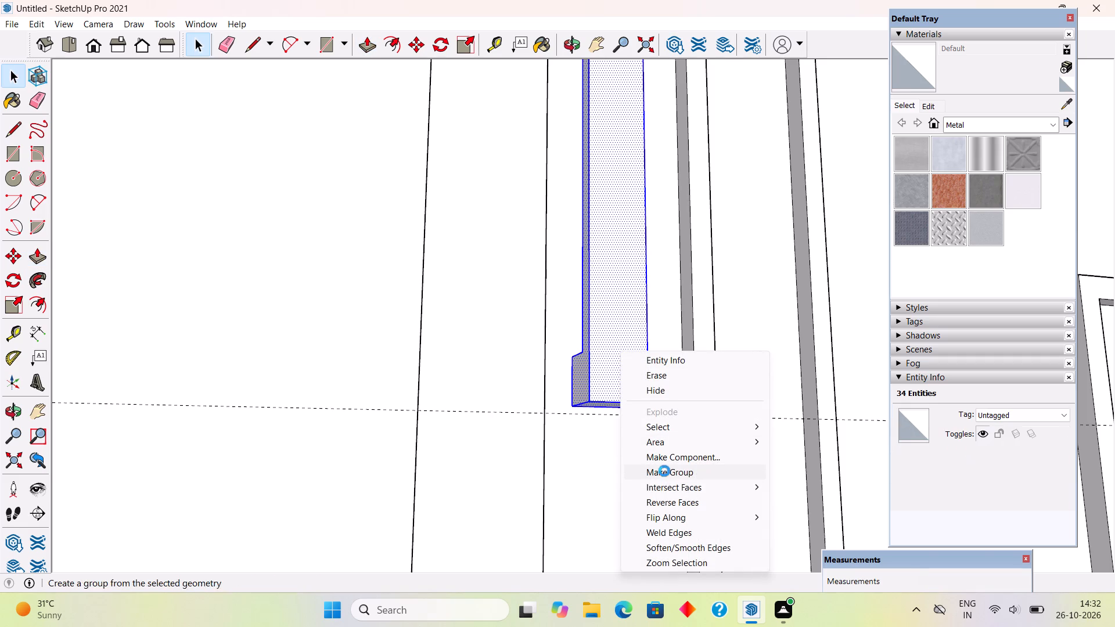
Draw a rectangle from corner to corner over the open window beside the upper terrace door.
scroll(660, 459, "down", 6)
scroll(569, 256, "down", 14)
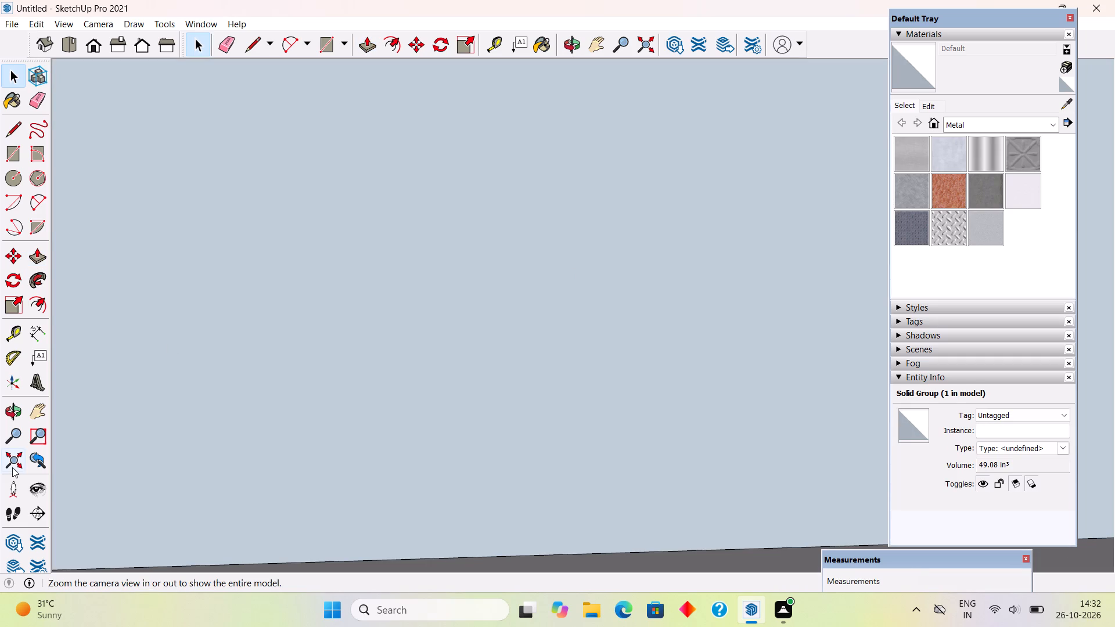
left_click(12, 465)
middle_click_drag(509, 313, 445, 488)
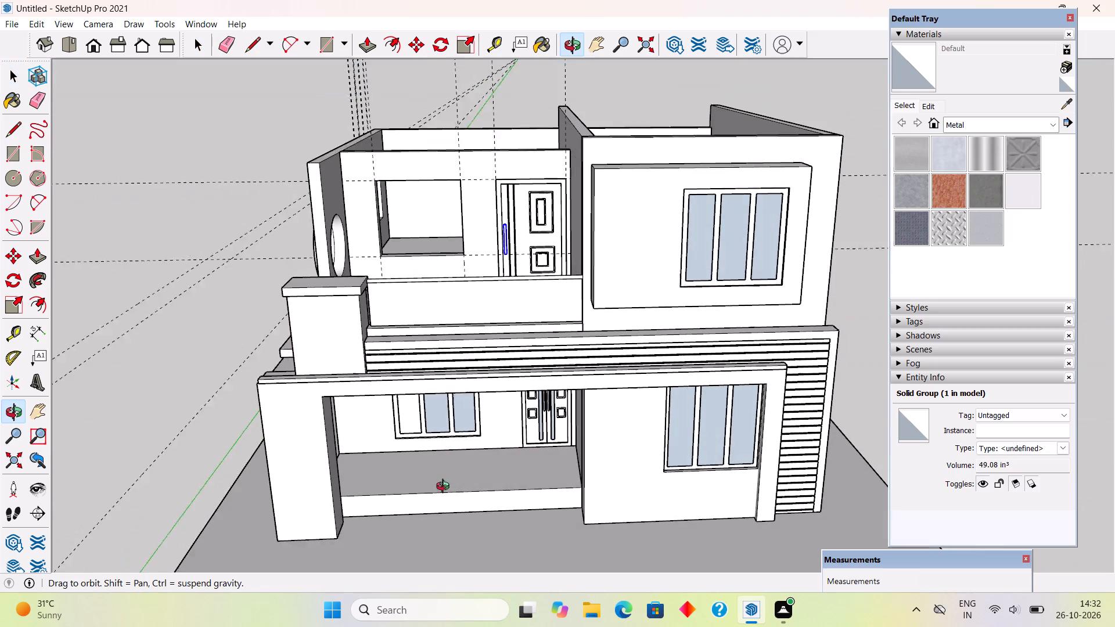
middle_click_drag(445, 488, 449, 491)
left_click(146, 228)
scroll(498, 275, "up", 4)
middle_click_drag(516, 272, 543, 265)
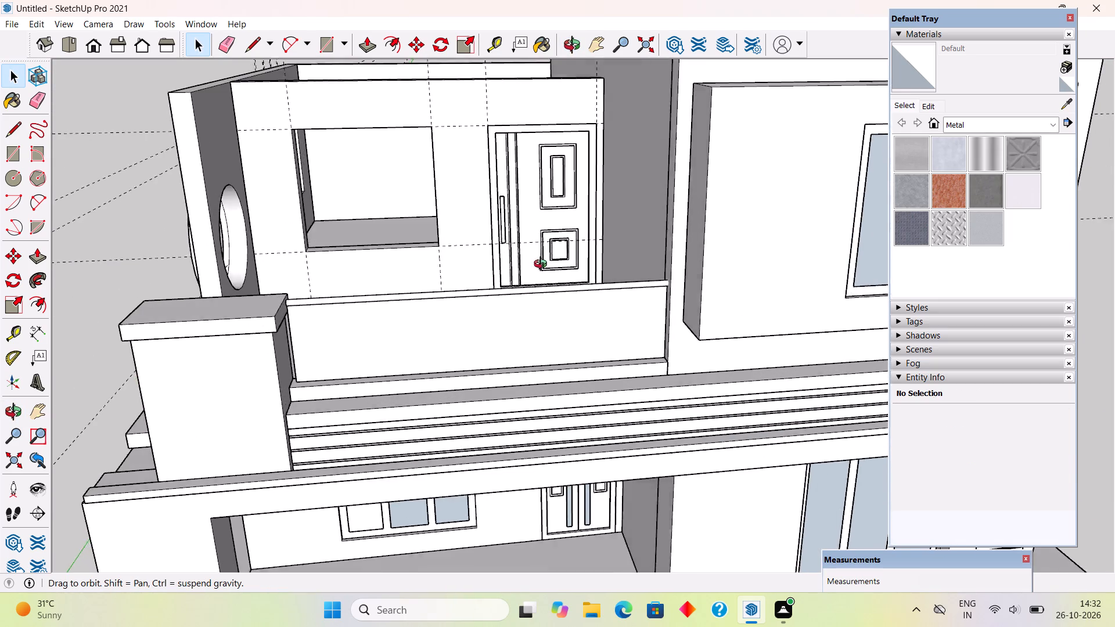
middle_click_drag(543, 265, 601, 262)
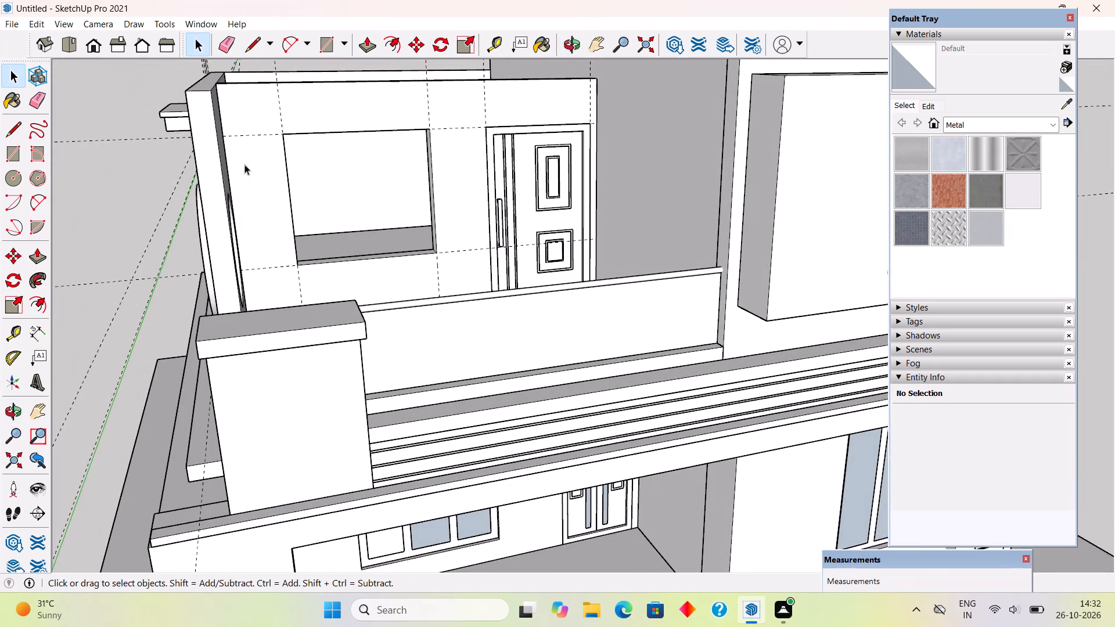
scroll(230, 145, "up", 5)
key("r")
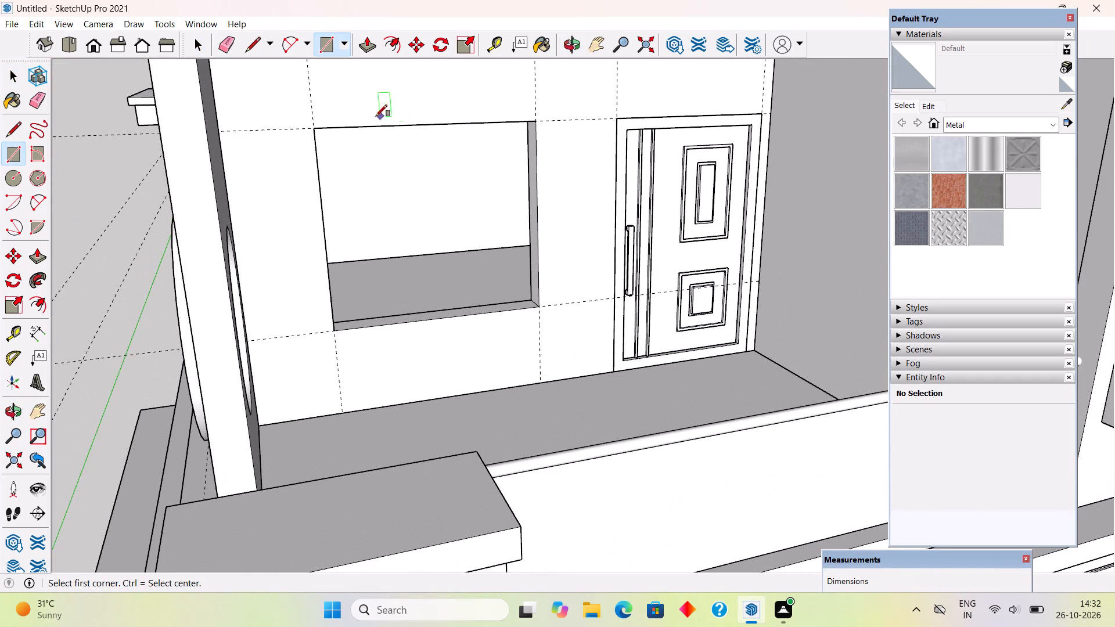
left_click(315, 131)
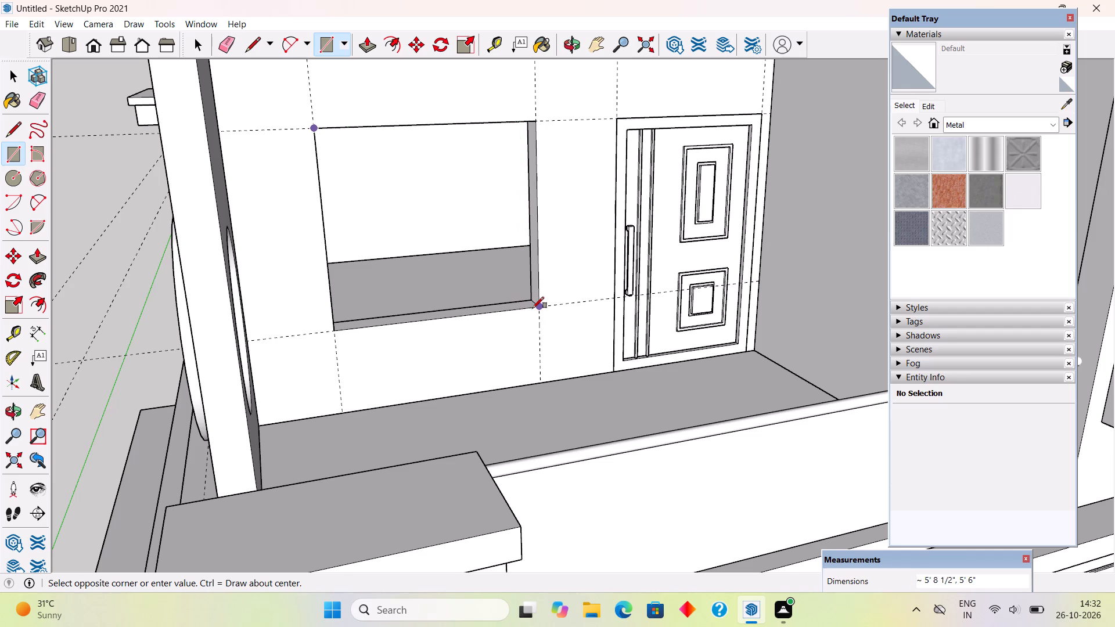
left_click(534, 307)
Offset the new window rectangle's outline inward by 4" for the outer frame.
key("f")
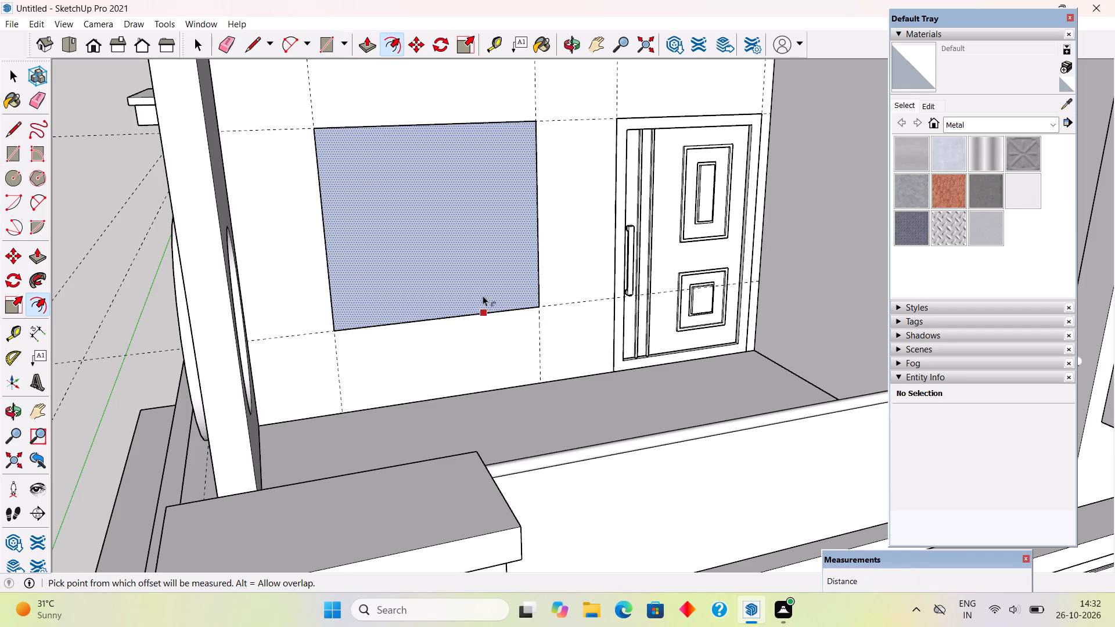
left_click(449, 309)
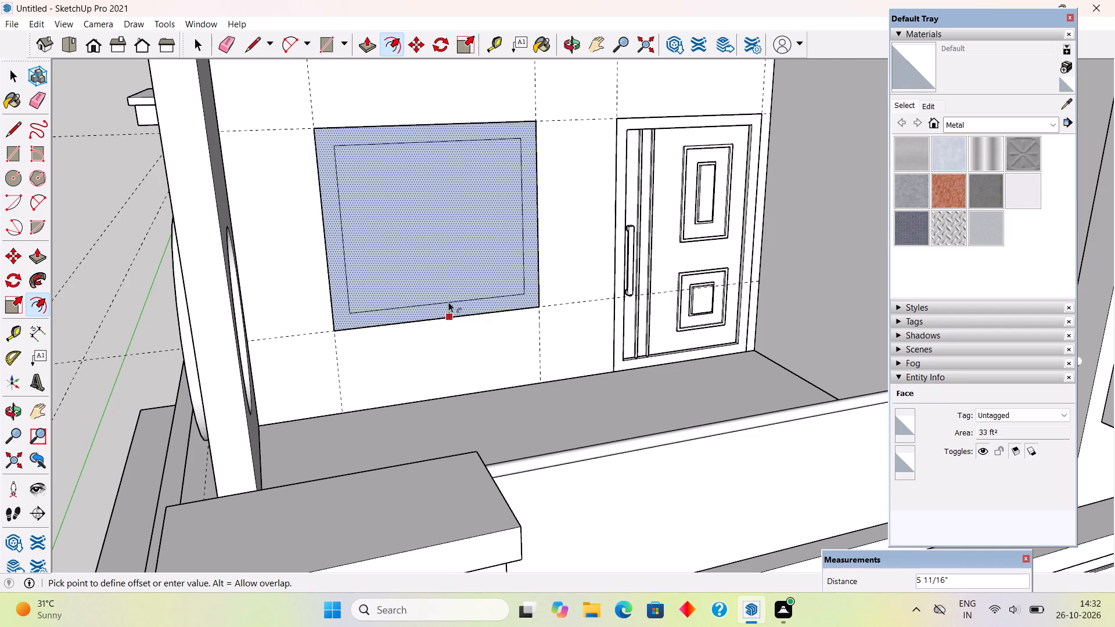
type("4\"")
key("Return")
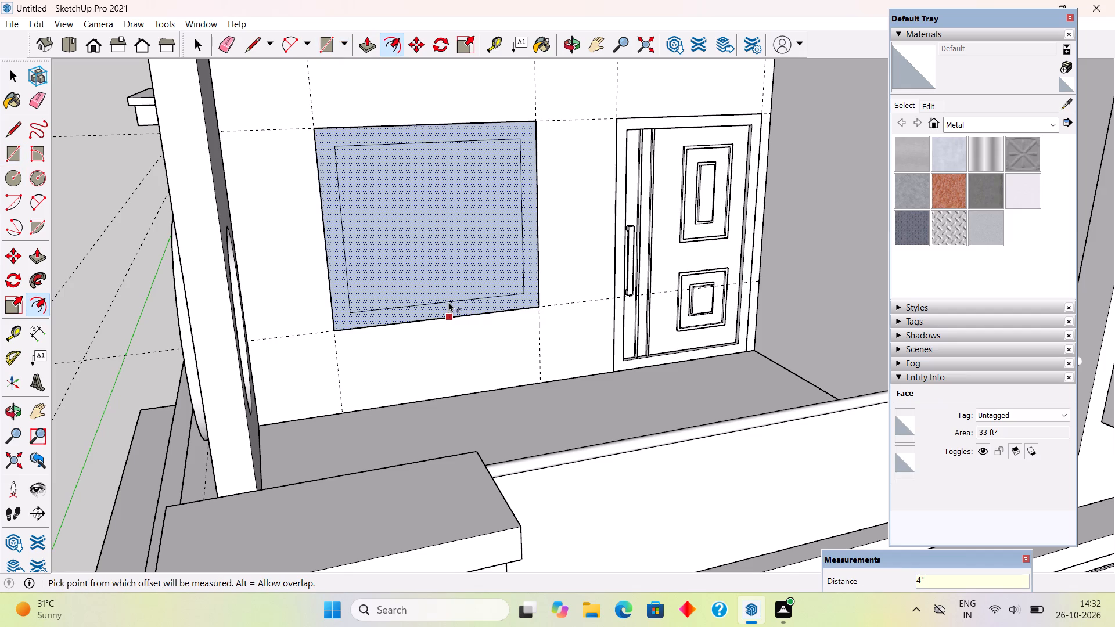
Place vertical guides 2' in from each of the window rectangle's two side edges.
key("t")
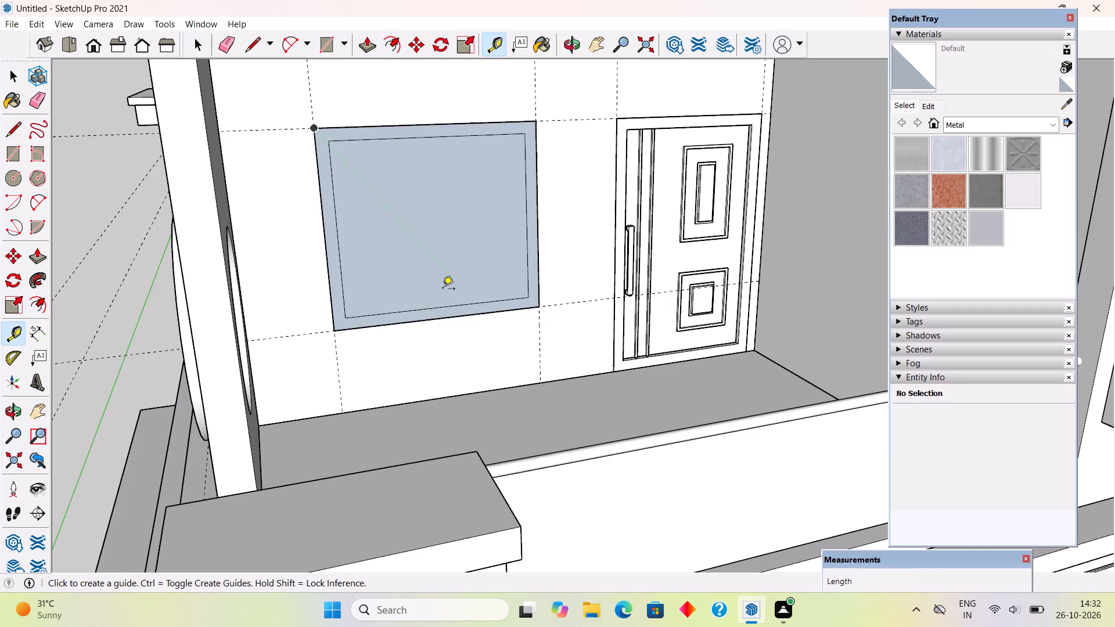
left_click(338, 263)
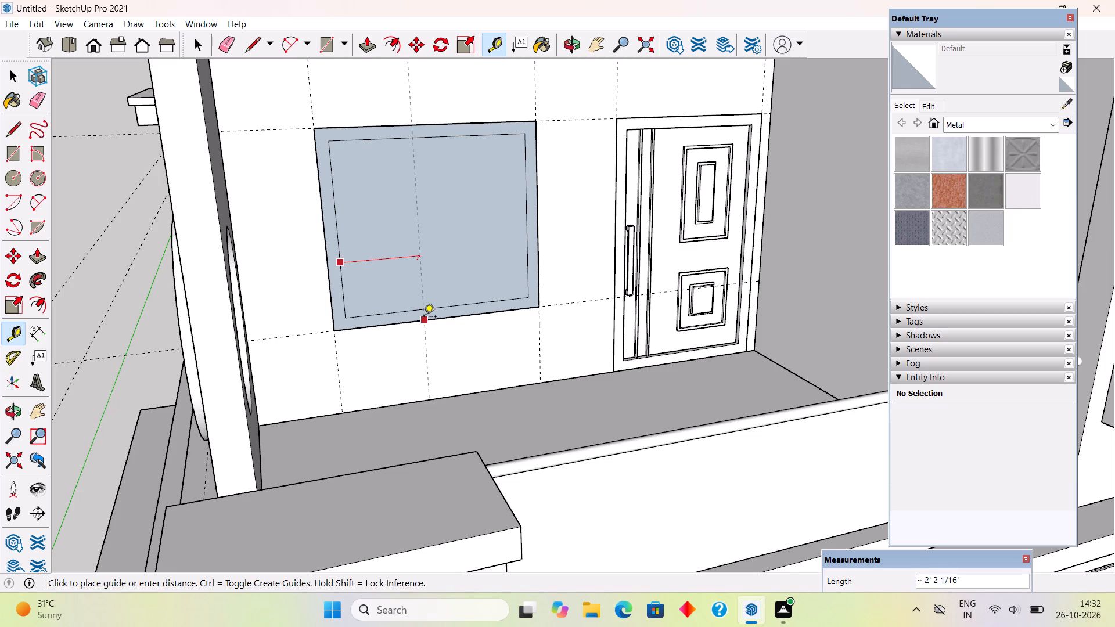
key("t")
left_click(328, 272)
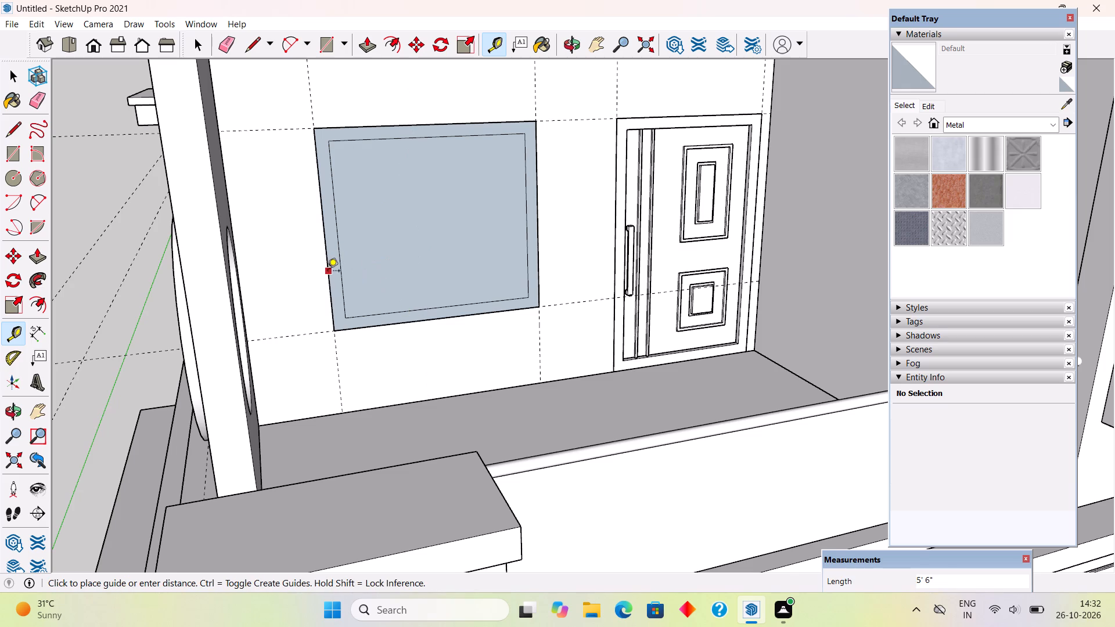
key("2")
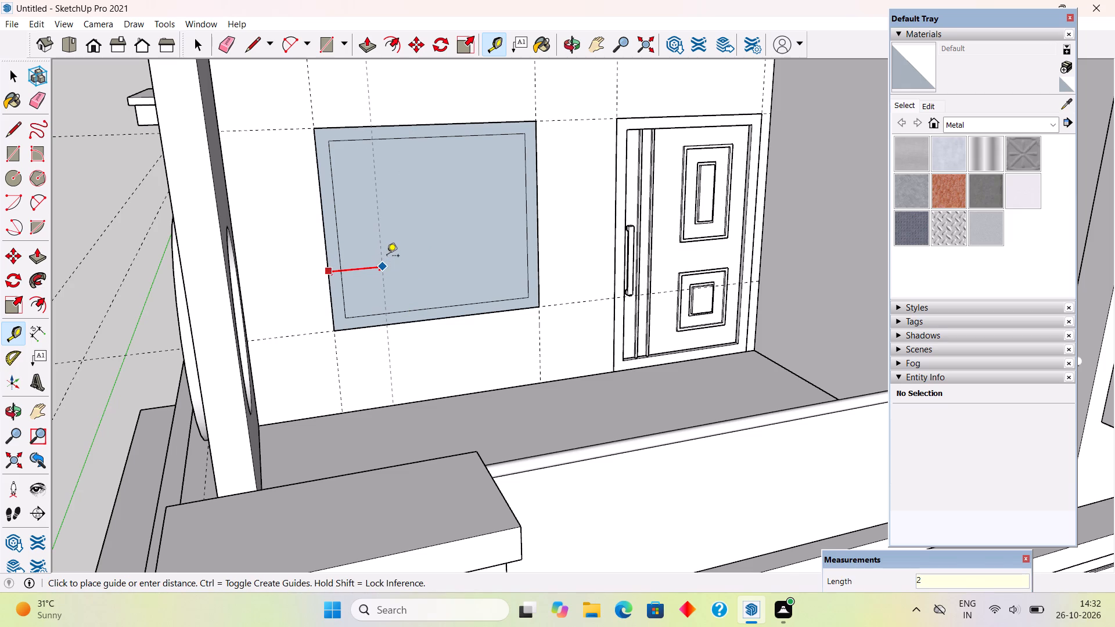
key("apostrophe")
key("Return")
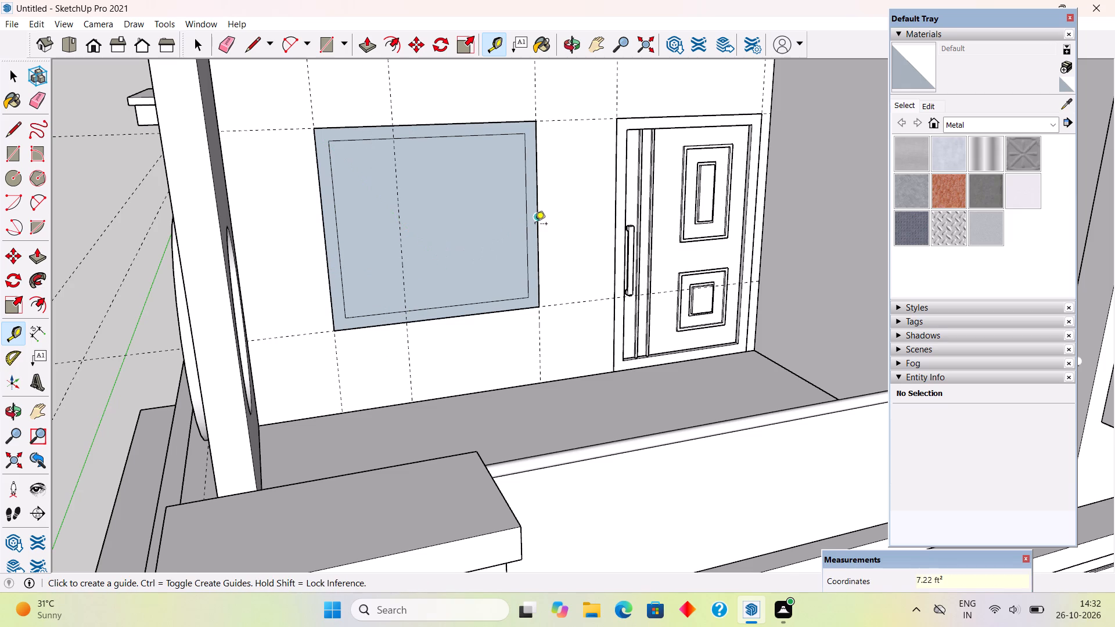
left_click(537, 224)
type("2'")
key("Return")
Add a guide 2" from the window's first vertical guide toward the door, and another 4" back from that one.
left_click(402, 237)
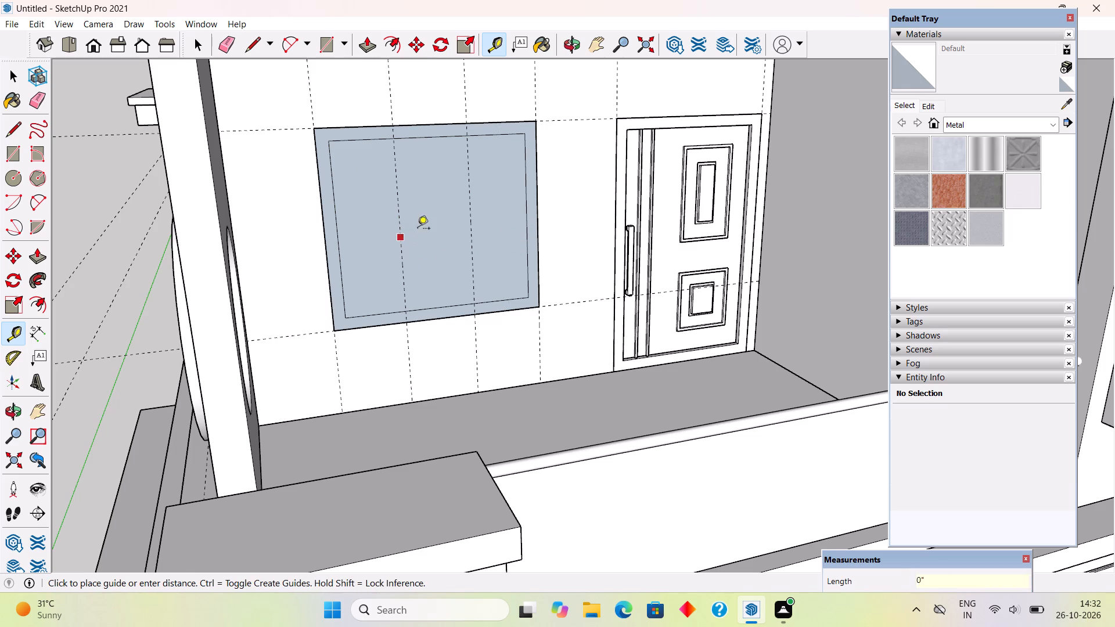
scroll(425, 225, "up", 1)
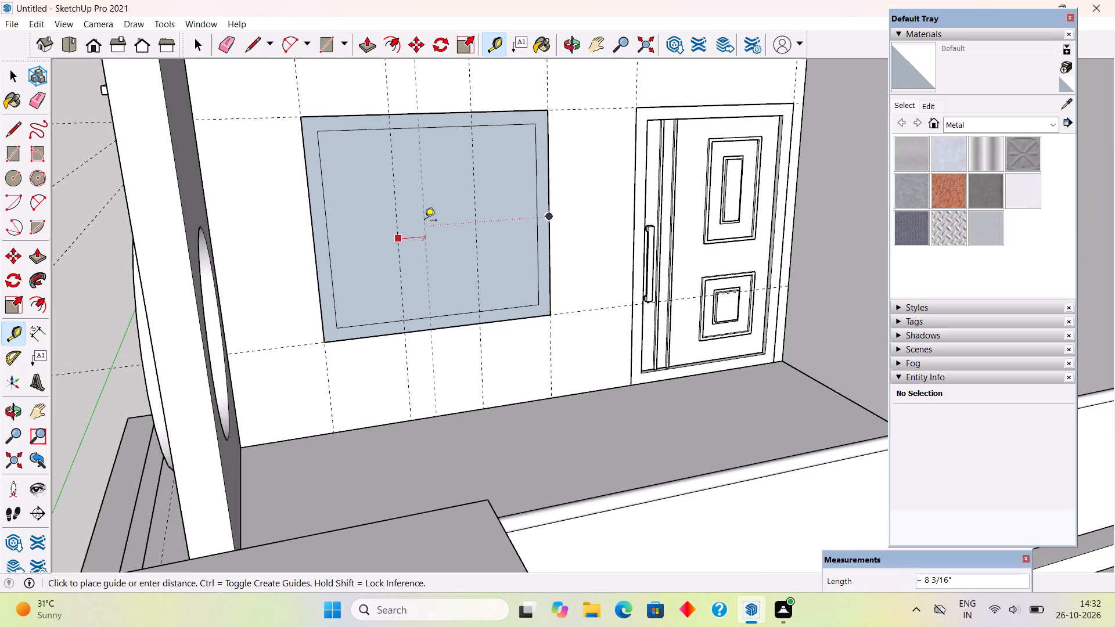
scroll(412, 211, "up", 3)
type("2\"")
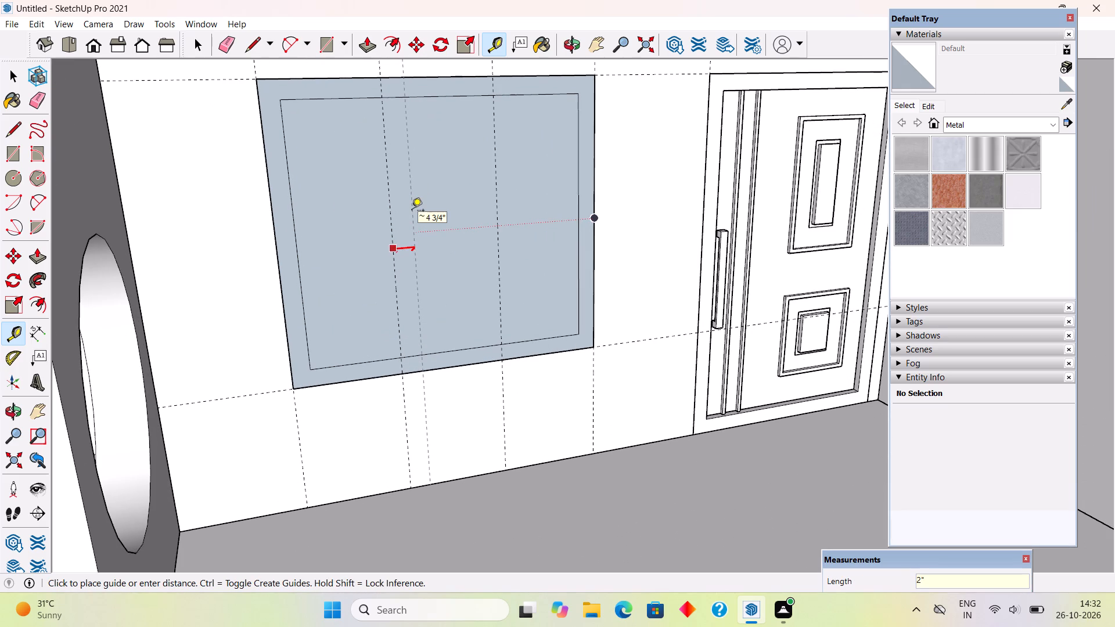
key("Return")
left_click(401, 262)
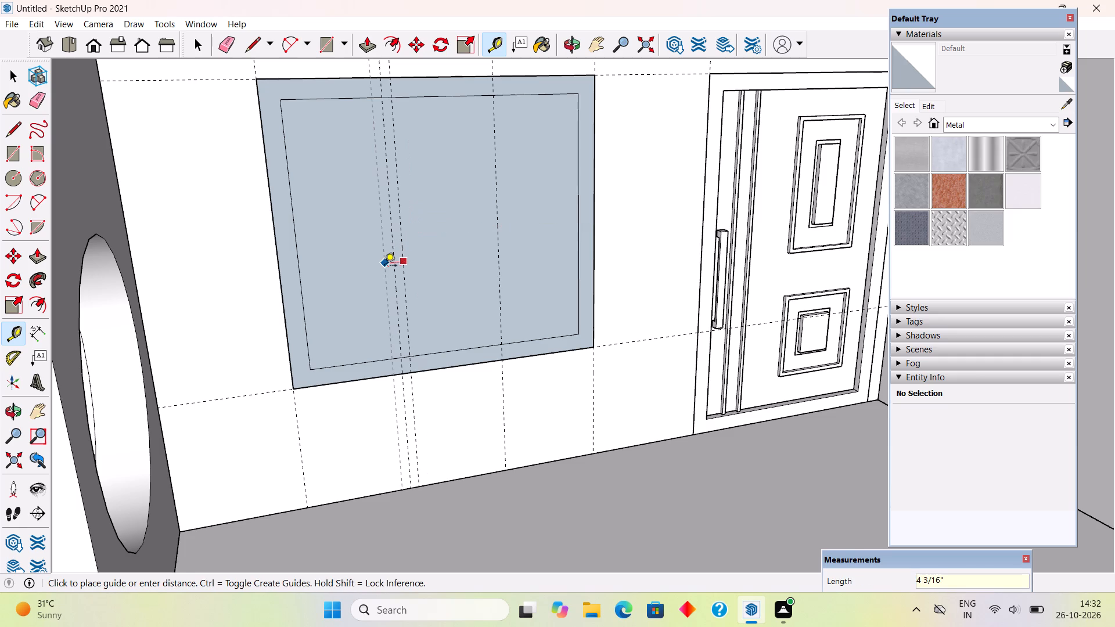
key("4")
key("shift+quotedbl")
key("Return")
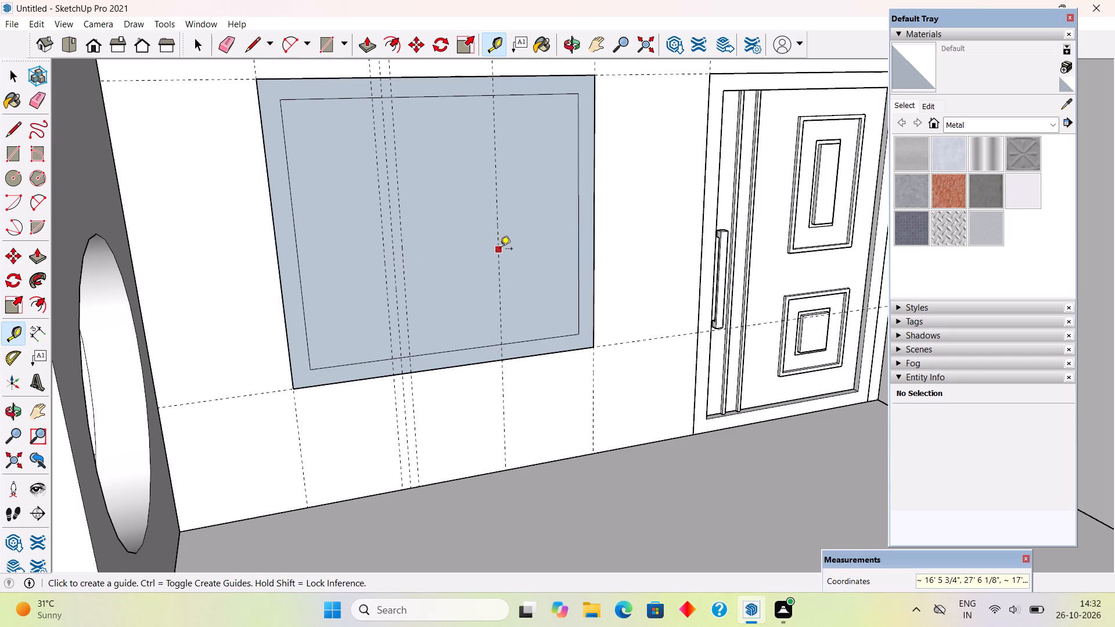
Add a guide 2" doorward of the window's second vertical guide, and another 4" back from that one.
left_click(500, 250)
type("2\"")
key("Return")
left_click(505, 251)
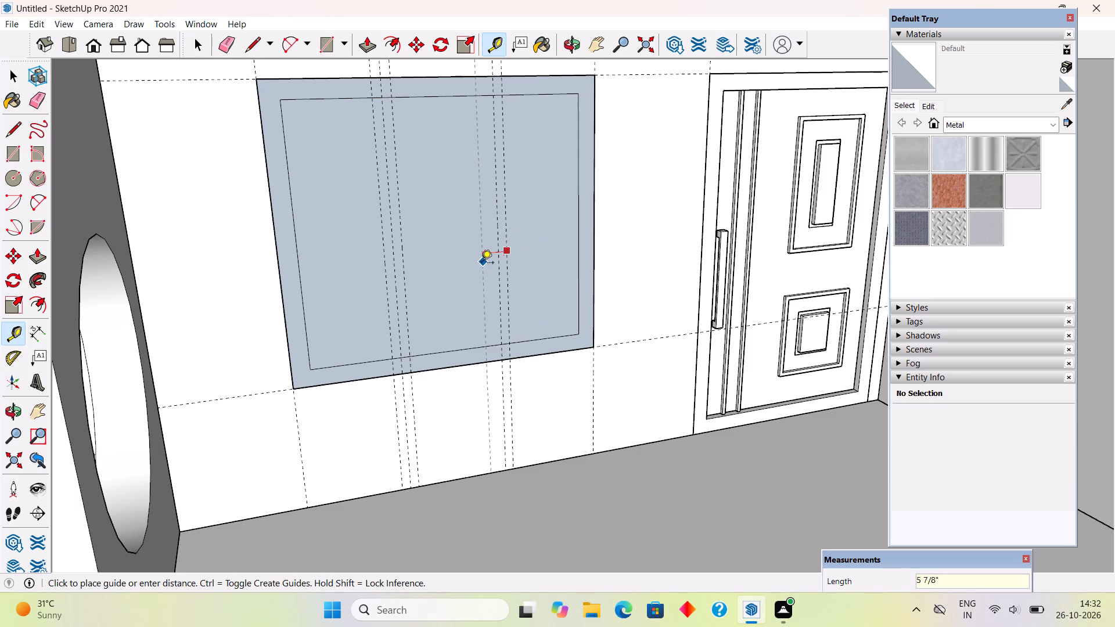
type("4\"")
key("Return")
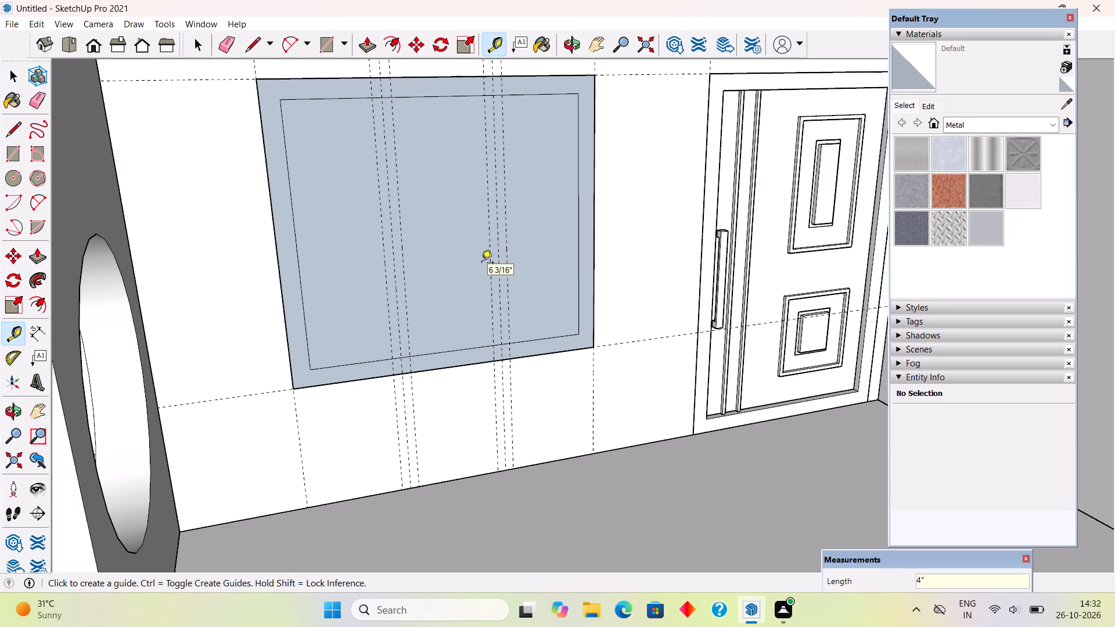
Draw four vertical 4' 10" lines along the outer guides of each pair, between the inner frame's top and bottom edges, outlining two mullions.
key("l")
left_click(370, 95)
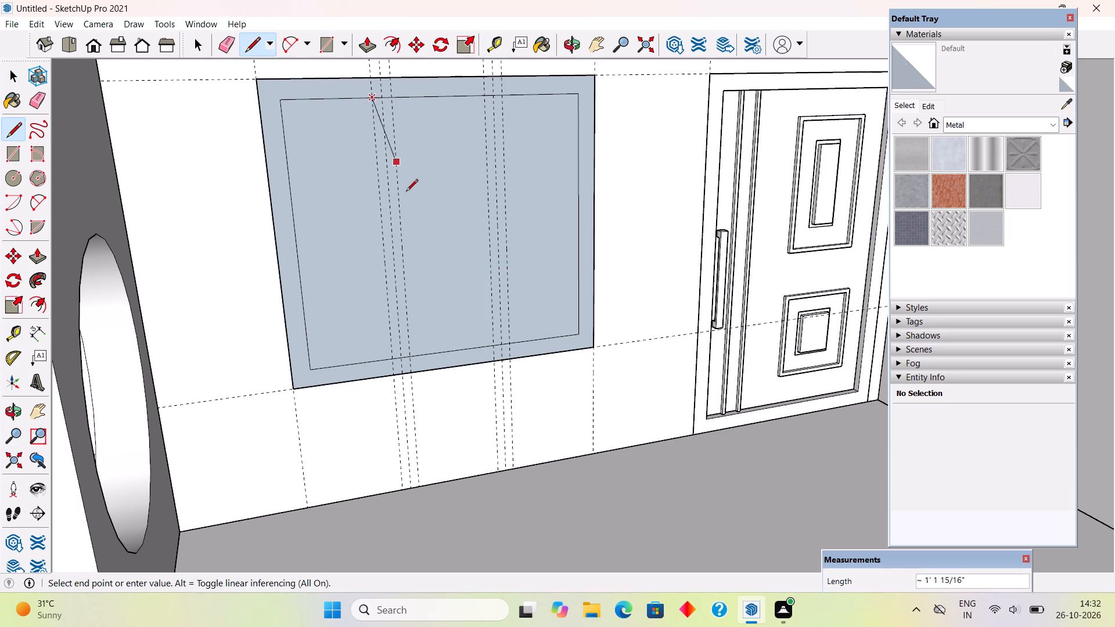
left_click(394, 357)
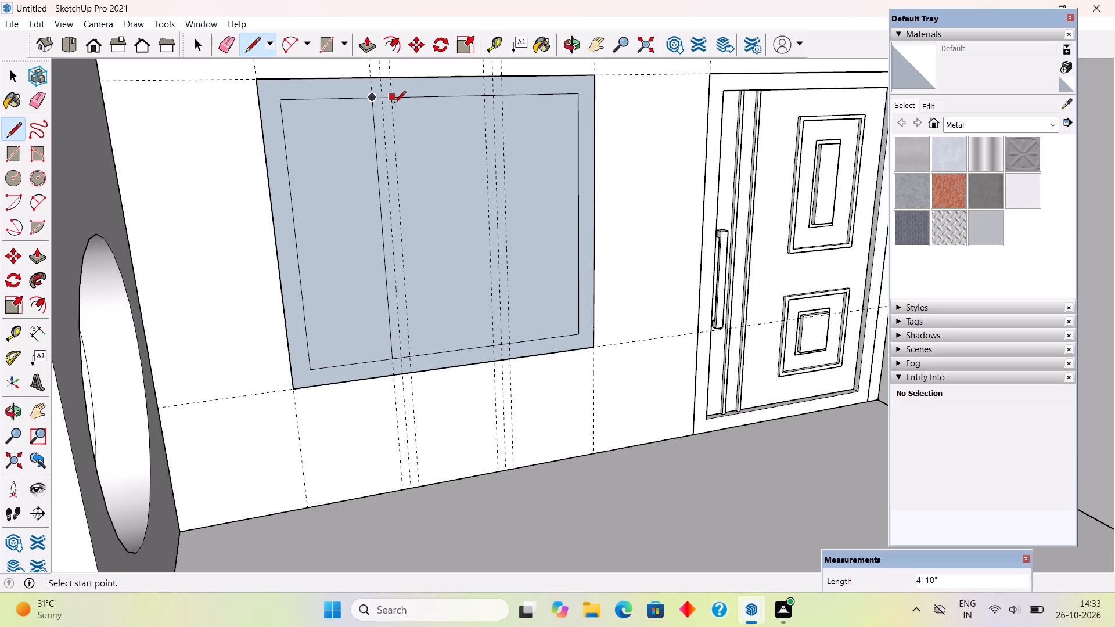
left_click(394, 100)
left_click(410, 355)
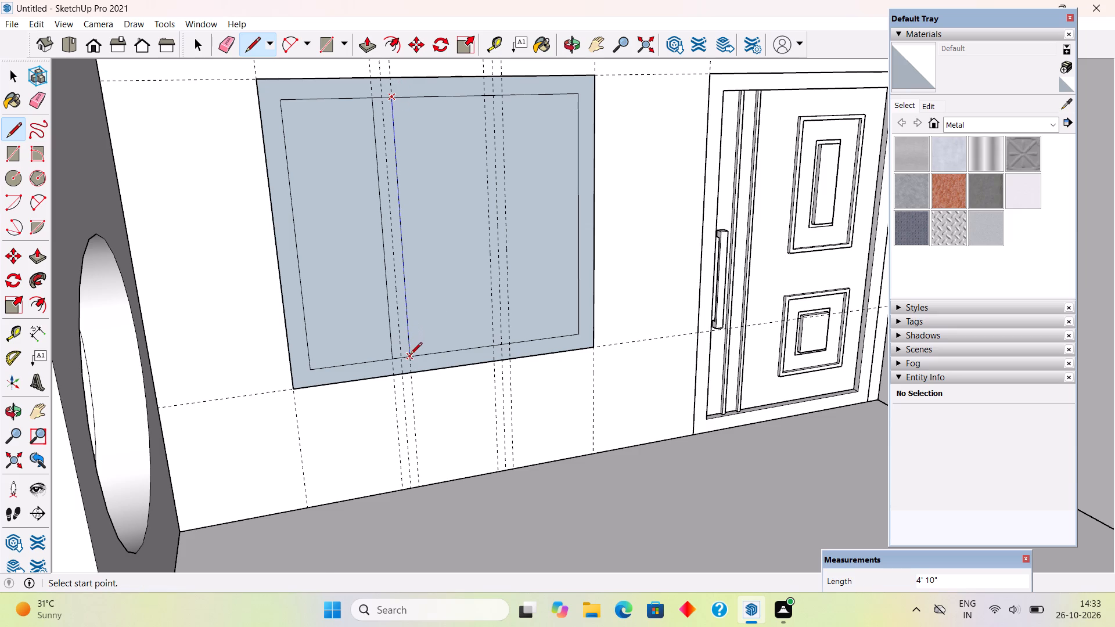
left_click(481, 95)
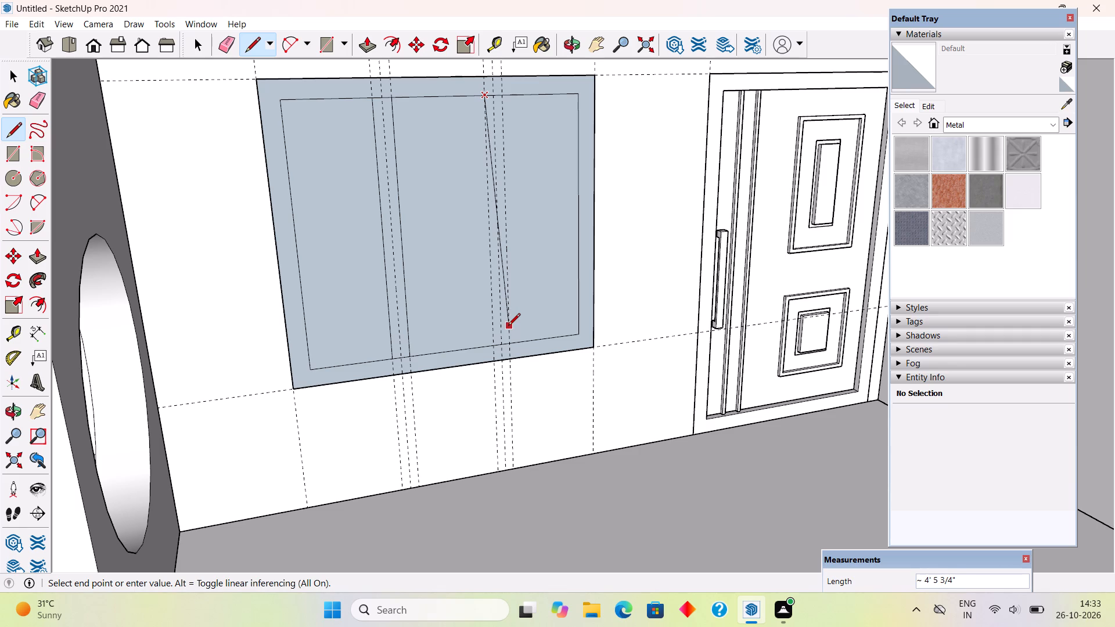
left_click(494, 347)
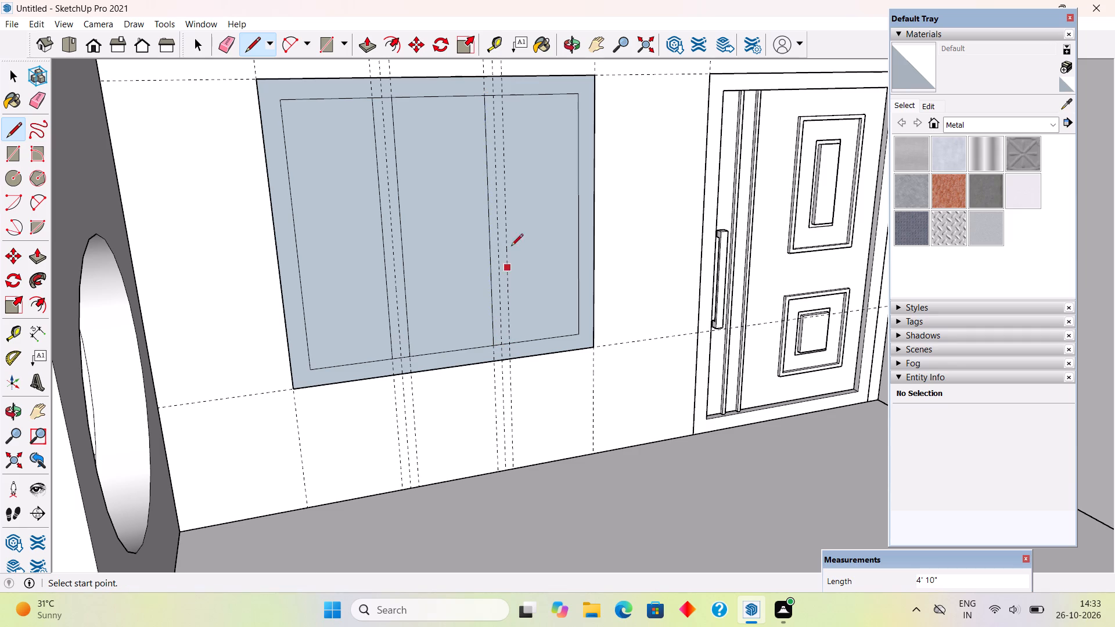
left_click(502, 96)
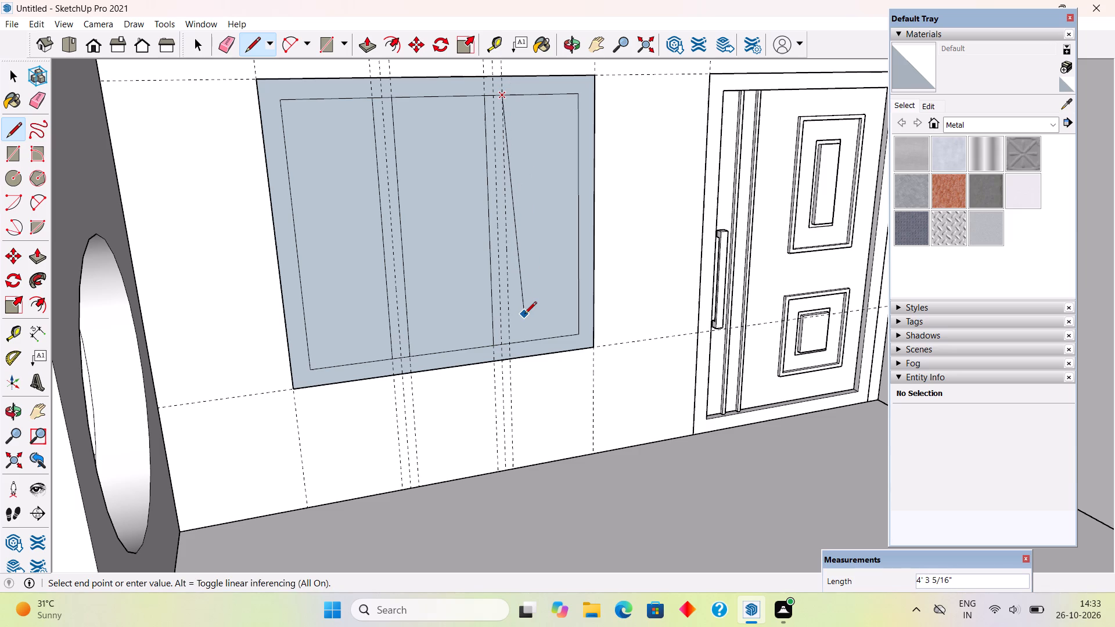
left_click(507, 347)
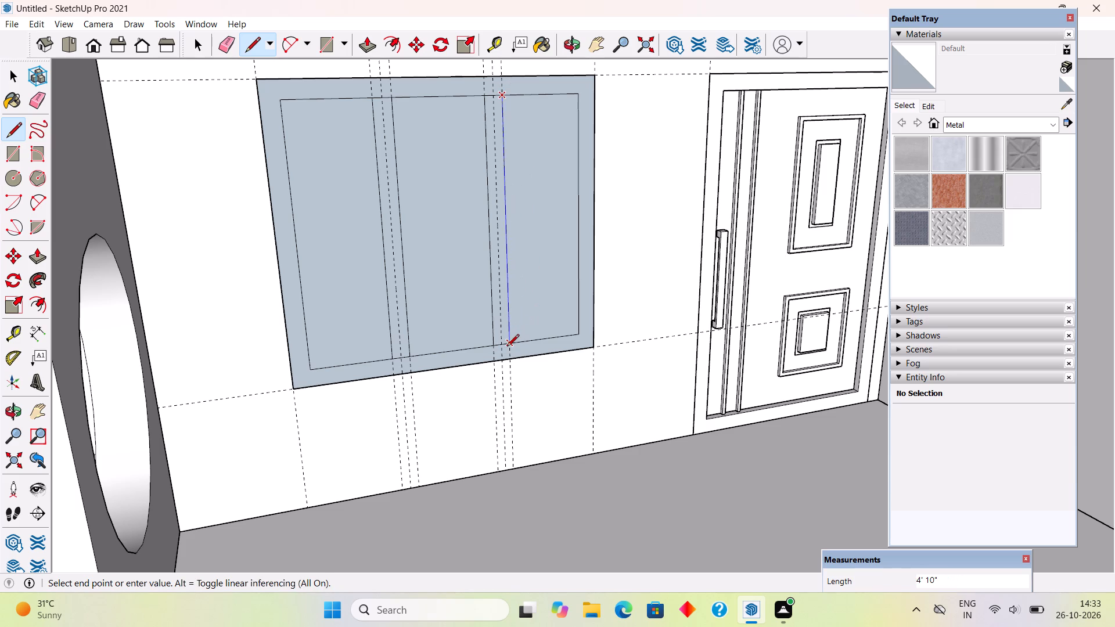
Erase the short inner-frame edge segments crossing both mullions' top and bottom ends.
key("e")
left_click(398, 359)
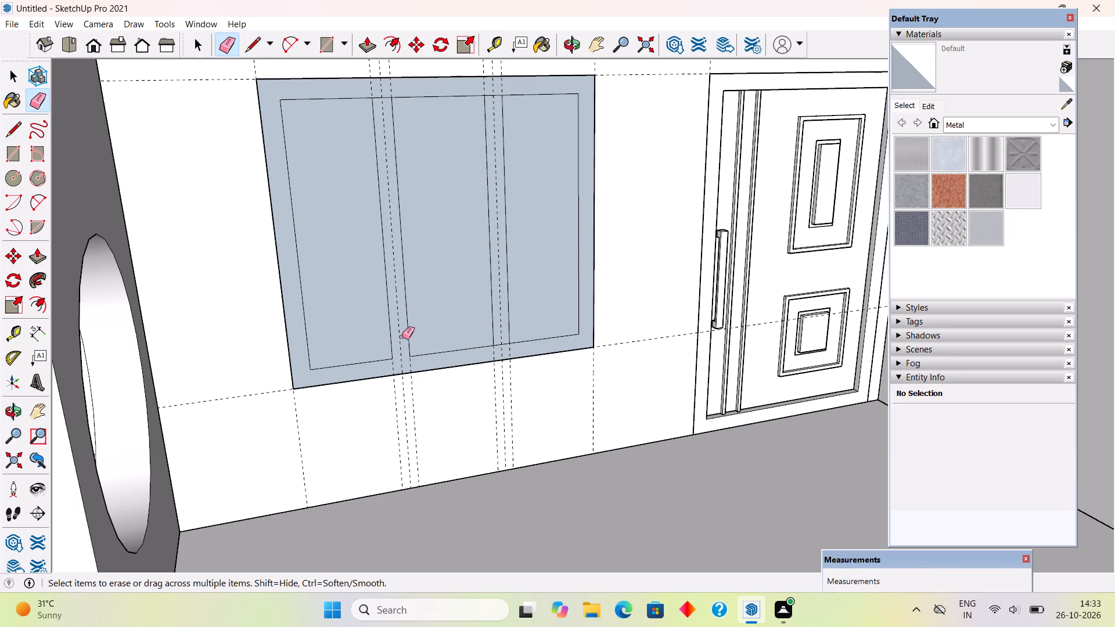
left_click(386, 99)
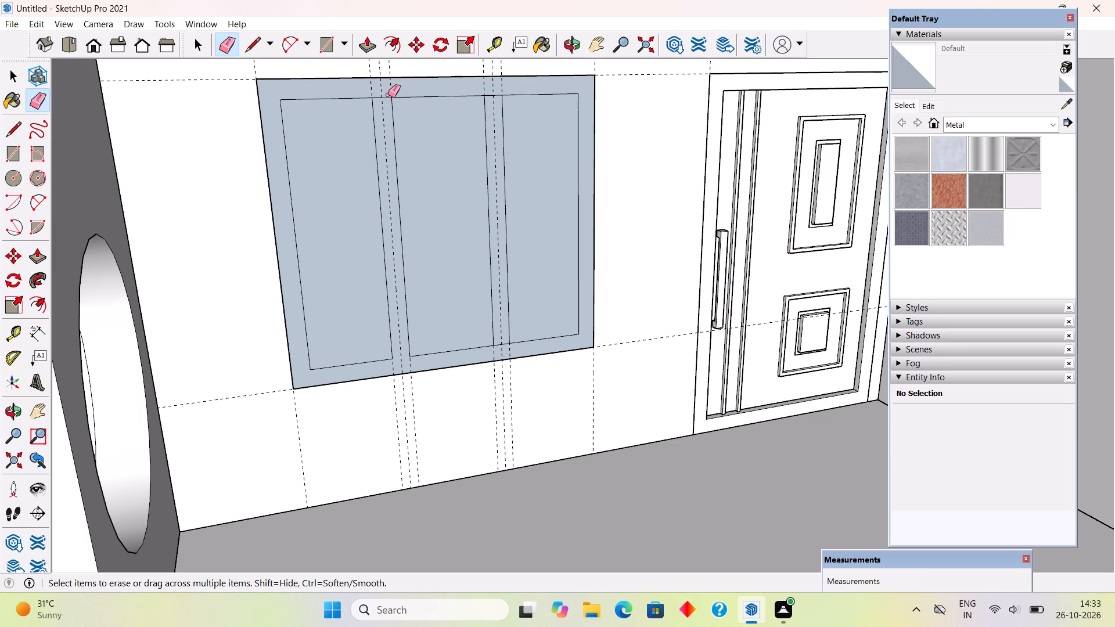
left_click(389, 97)
left_click(495, 95)
left_click(504, 344)
Delete the three pane faces to open the window between the outer frame and its two mullions.
key("n")
key("space")
left_click(530, 284)
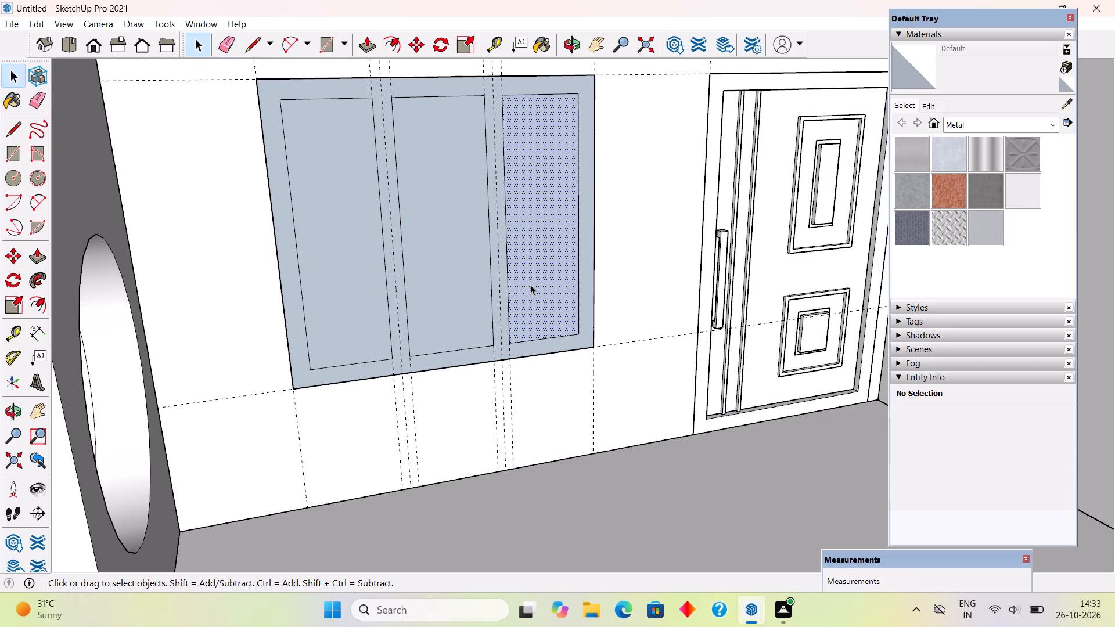
key("Delete")
left_click(442, 283)
key("Delete")
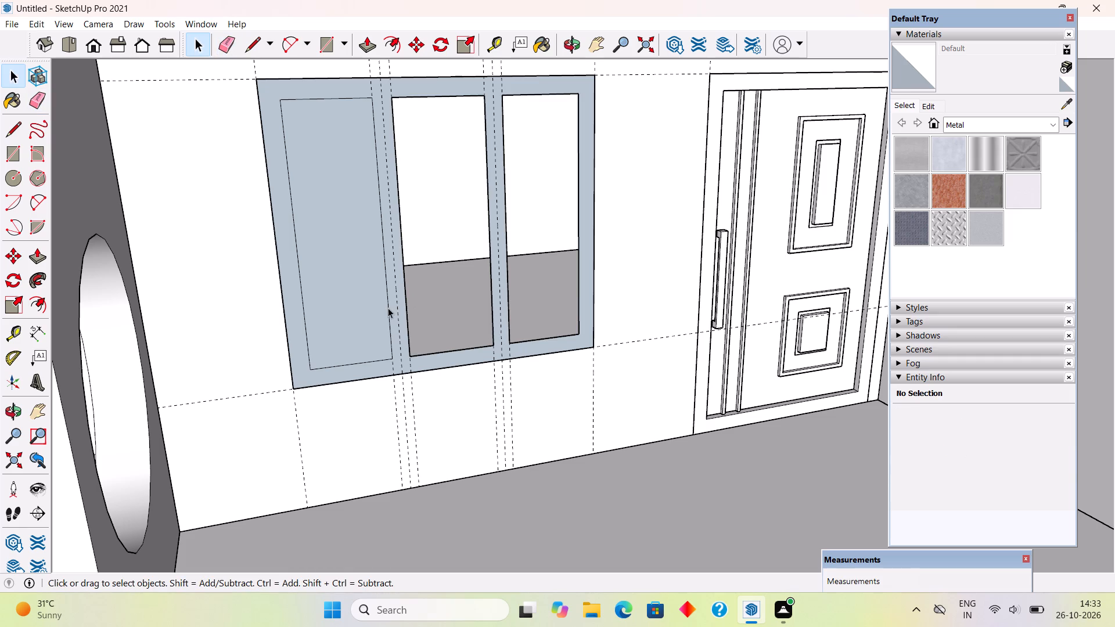
left_click(386, 308)
key("Delete")
Push/Pull the window frame face outward 3" and make the whole frame a group.
key("p")
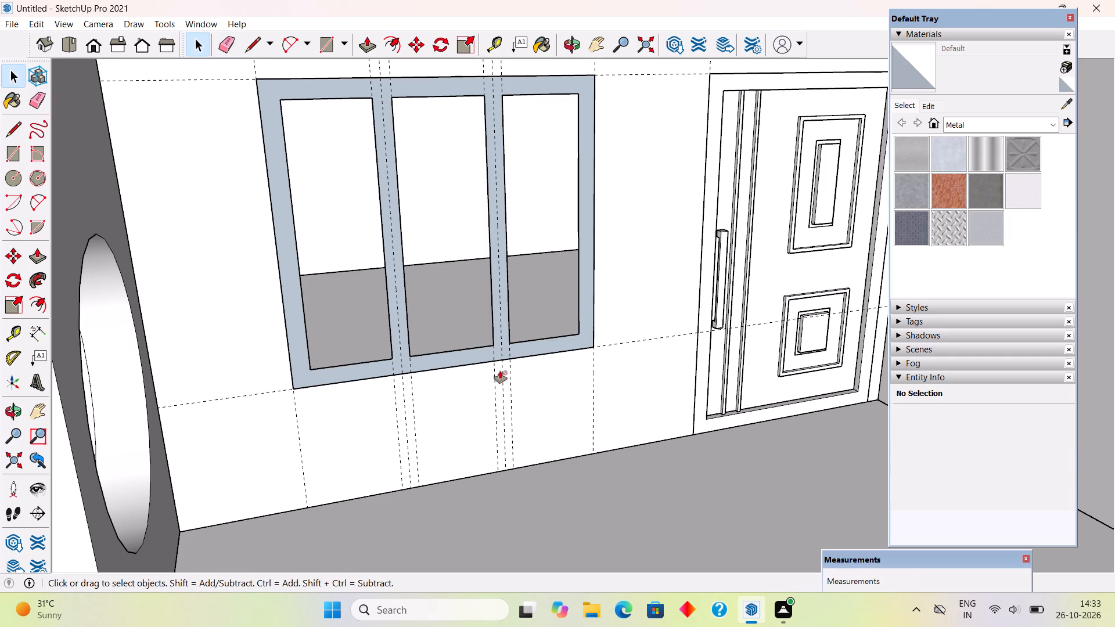
left_click(503, 355)
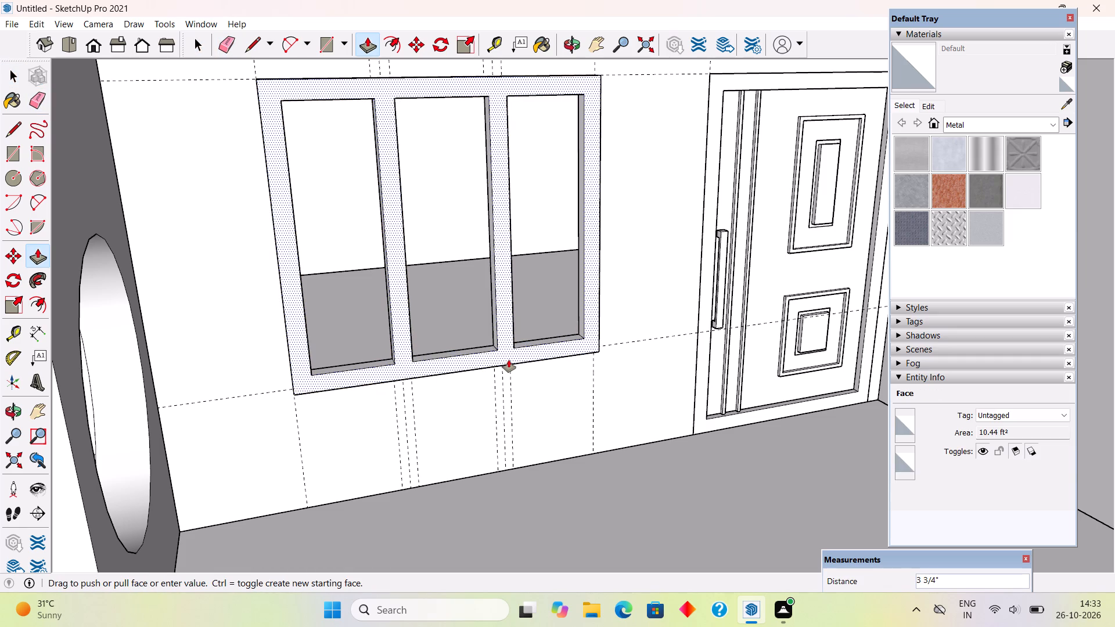
type("3\"")
key("Return")
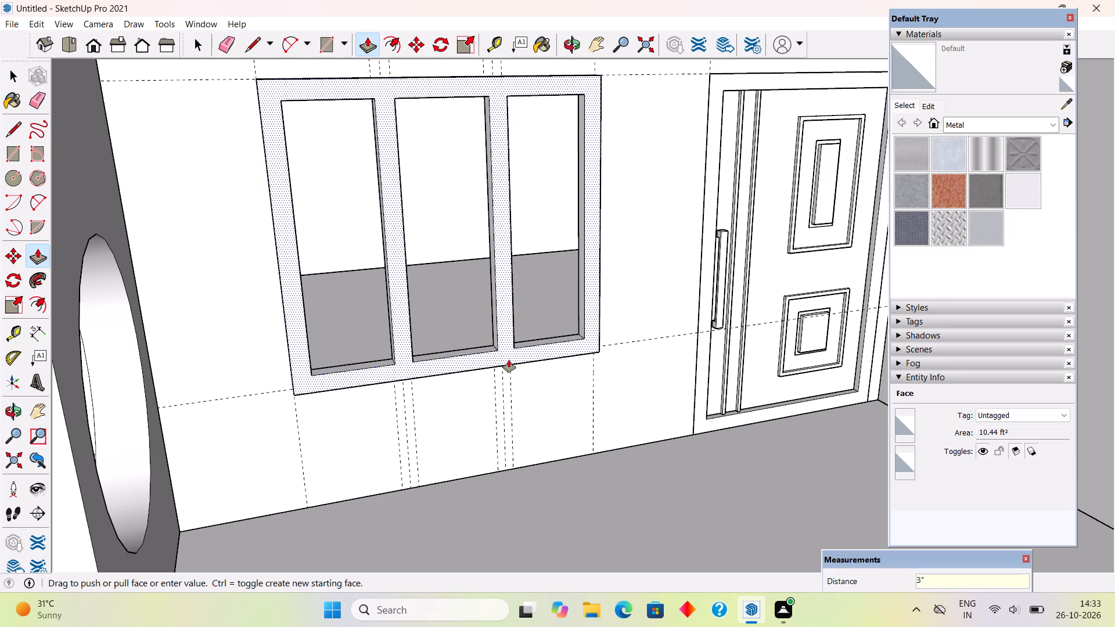
key("space")
double_click(596, 335)
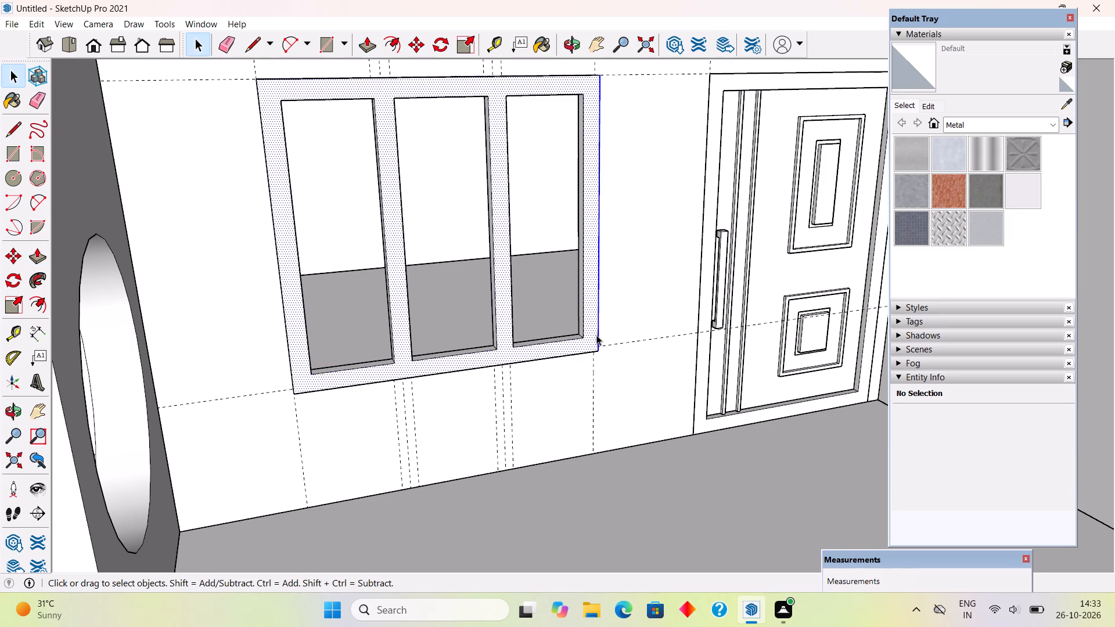
double_click(596, 335)
right_click(596, 335)
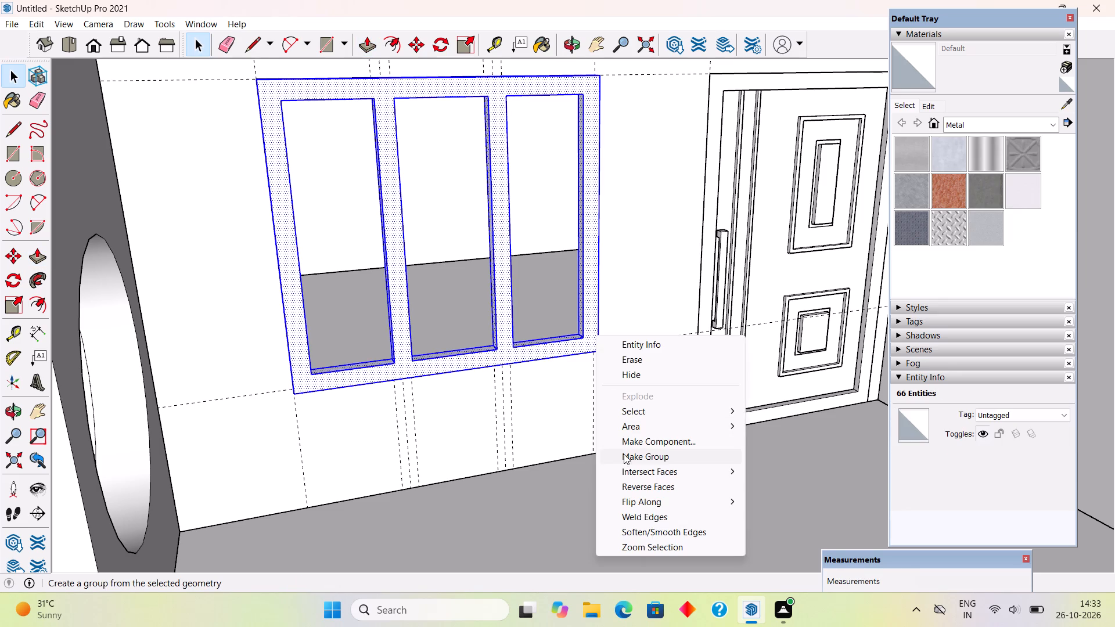
left_click(624, 454)
Move the window frame group 3" back into the wall from its lower corner, and bring it 1" outward again.
middle_click_drag(551, 370, 649, 384)
scroll(695, 368, "up", 7)
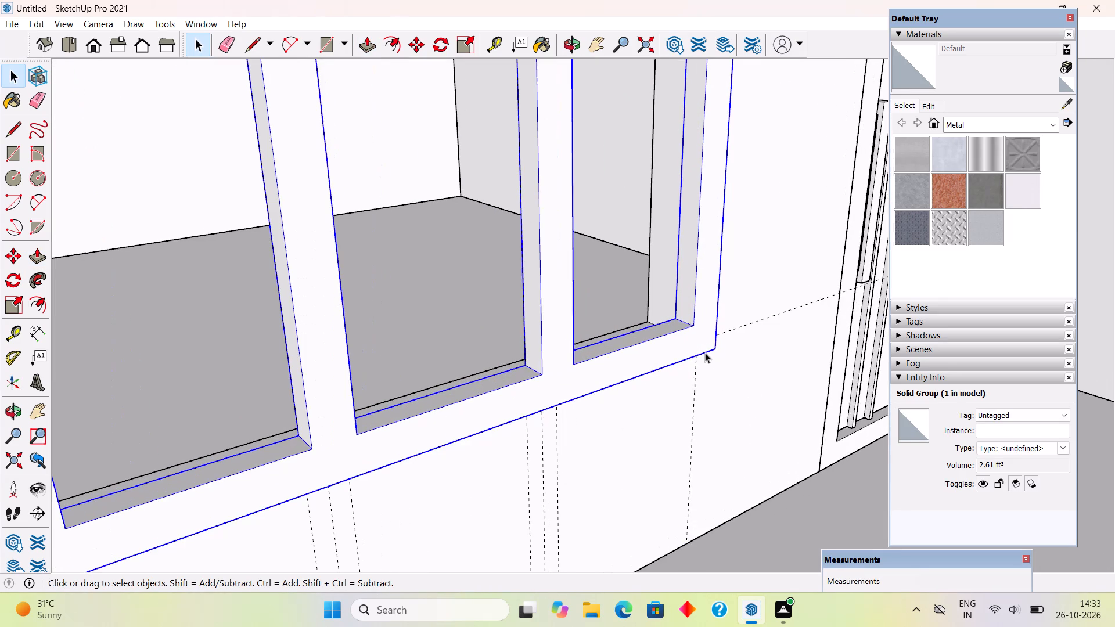
key("m")
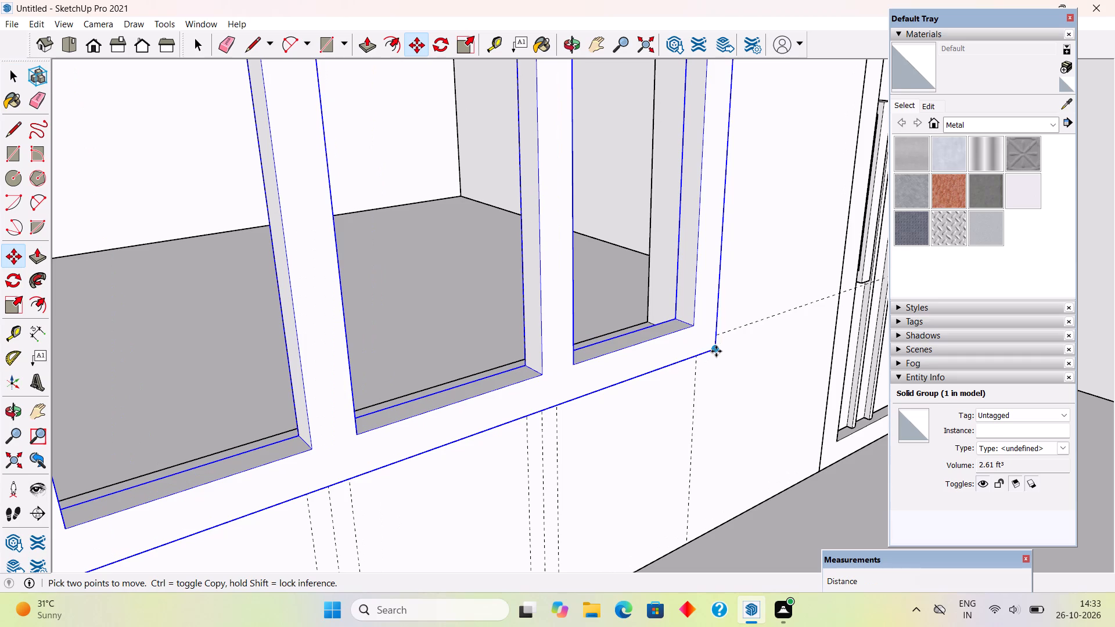
left_click(716, 351)
left_click(695, 336)
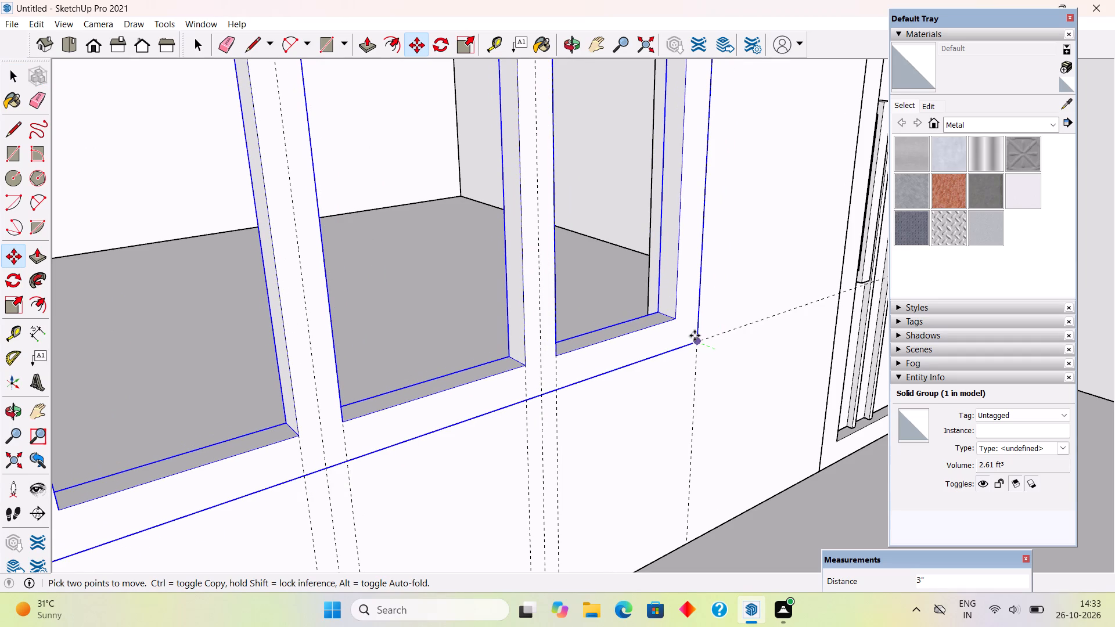
left_click(698, 342)
type("1\"")
key("Return")
key("space")
scroll(681, 330, "down", 5)
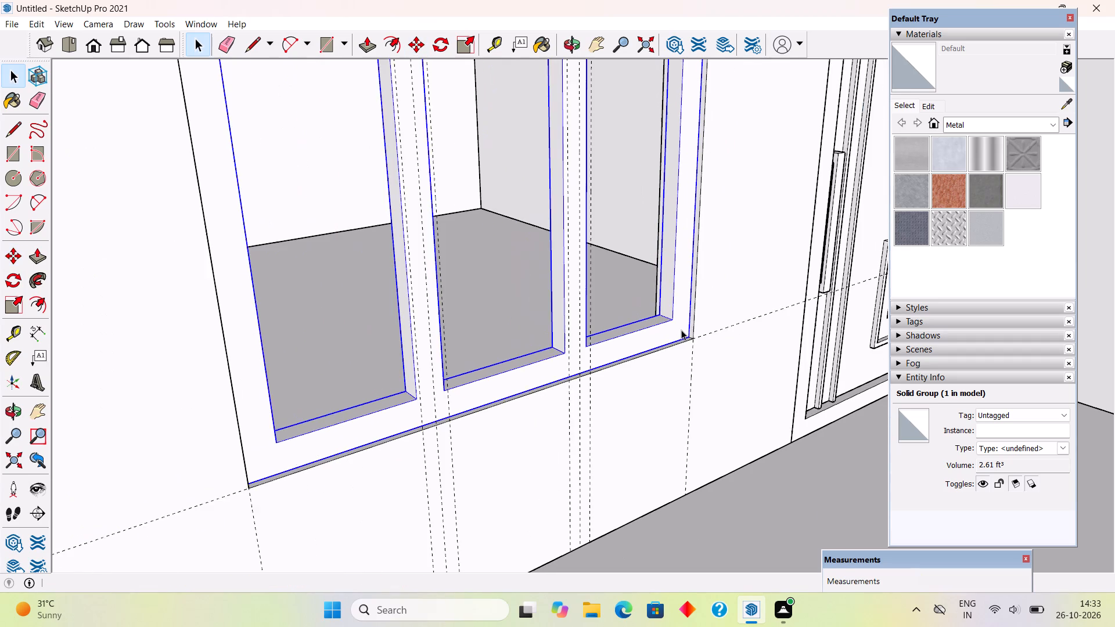
scroll(681, 330, "down", 6)
left_click(161, 283)
Draw rectangles filling the window's three openings: 1' 6" by 4' 10" for the outer ones, 1' 8" by 4' 10" for the middle one.
middle_click_drag(752, 419, 546, 387)
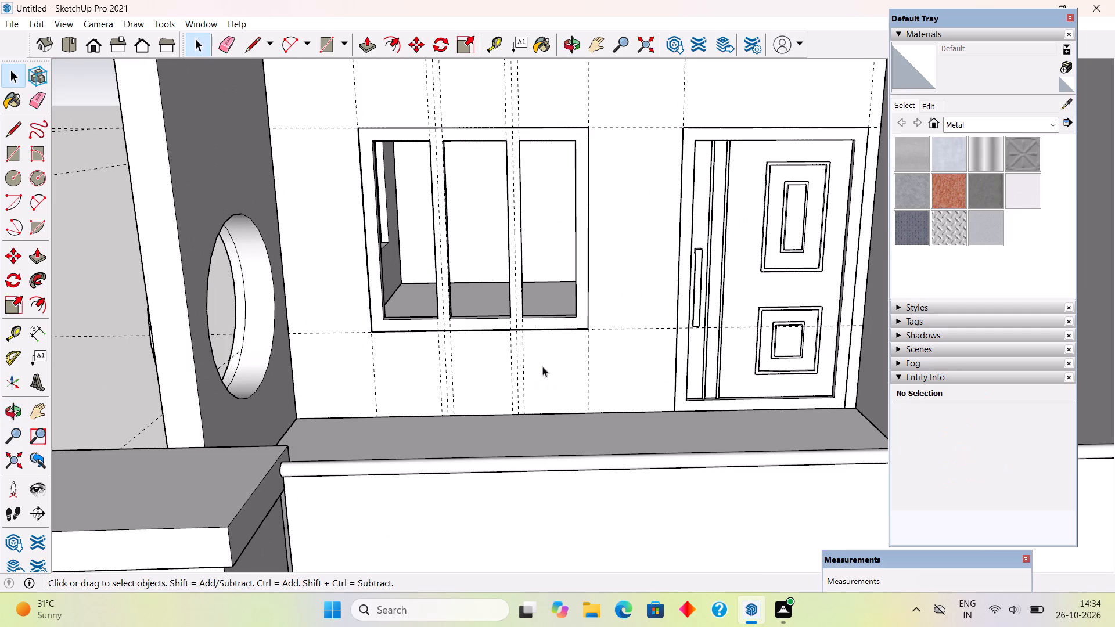
scroll(562, 143, "up", 5)
scroll(570, 167, "down", 4)
middle_click_drag(603, 266, 681, 268)
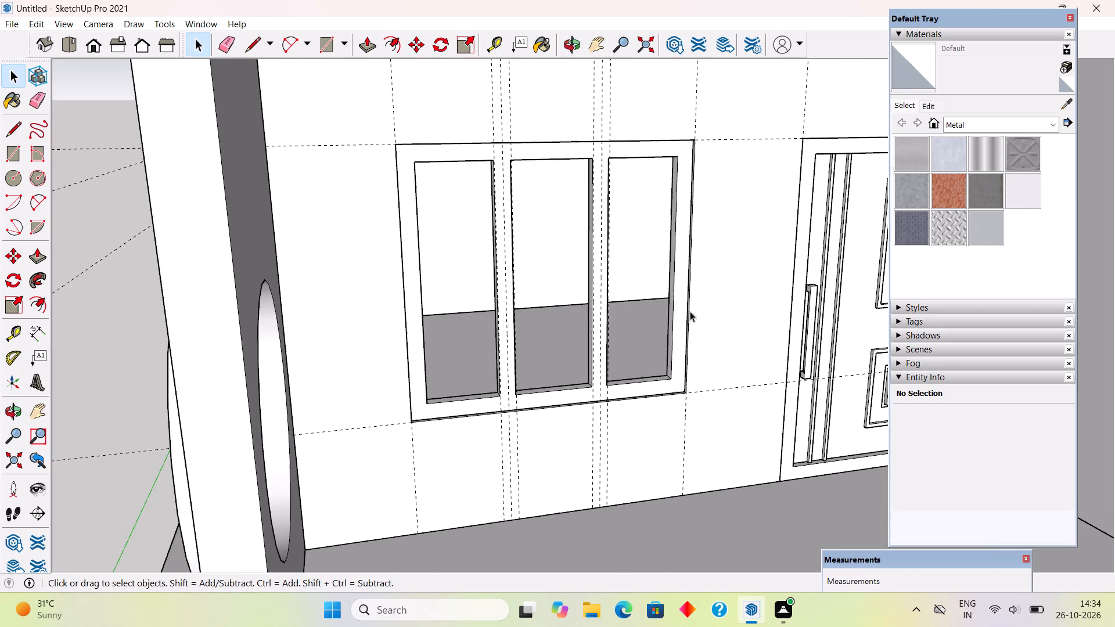
scroll(710, 373, "up", 3)
scroll(711, 373, "down", 1)
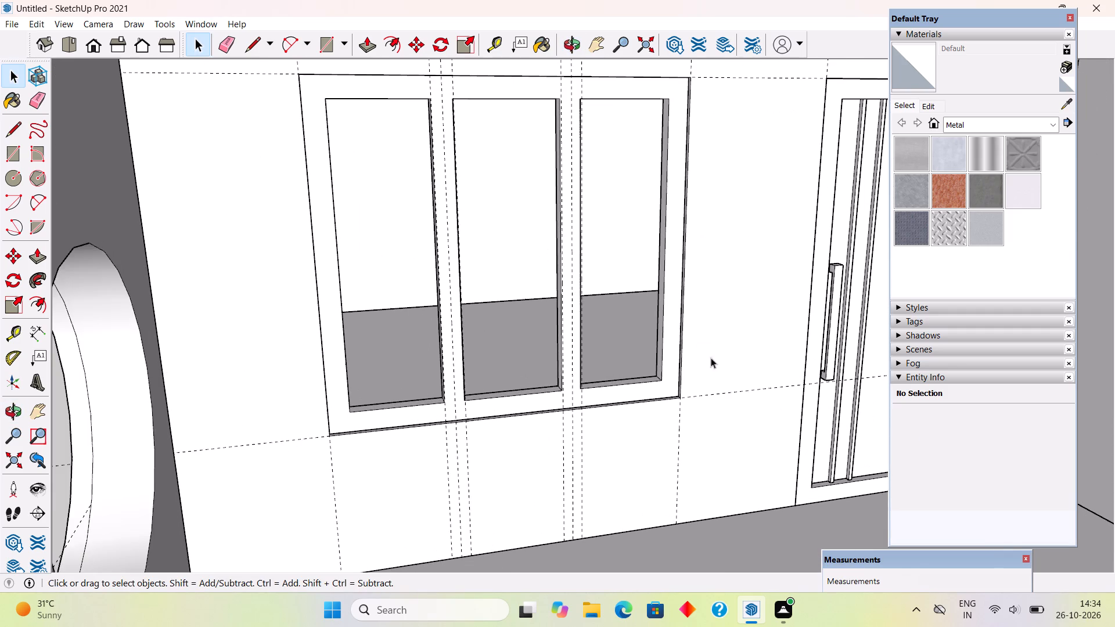
middle_click_drag(710, 354, 707, 340)
scroll(711, 336, "down", 2)
scroll(684, 142, "up", 1)
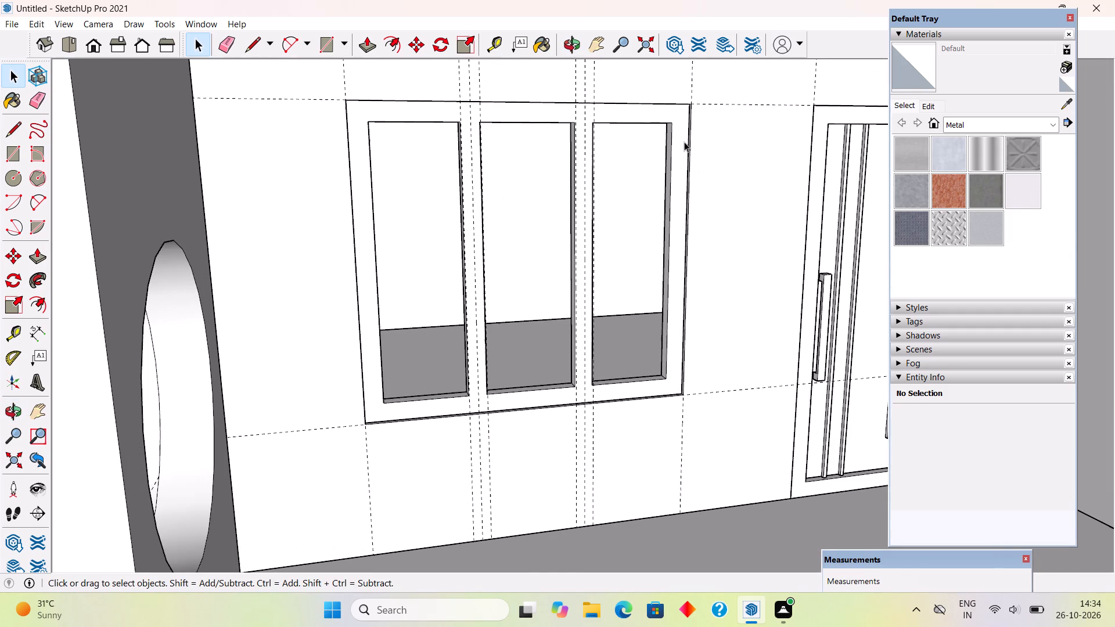
scroll(684, 142, "up", 2)
key("r")
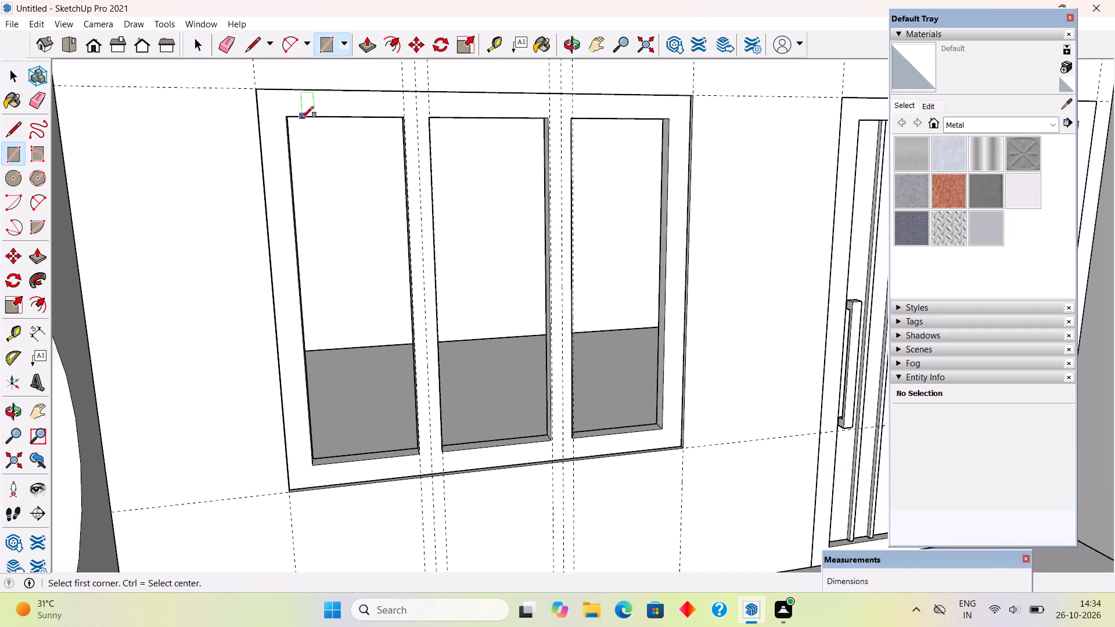
left_click(290, 121)
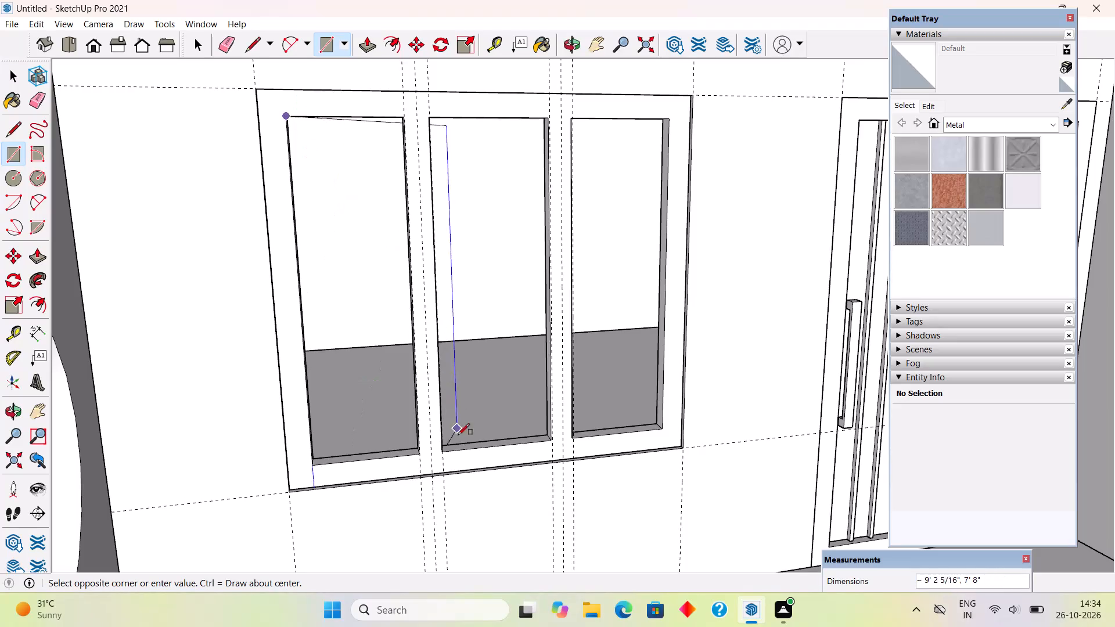
left_click(419, 448)
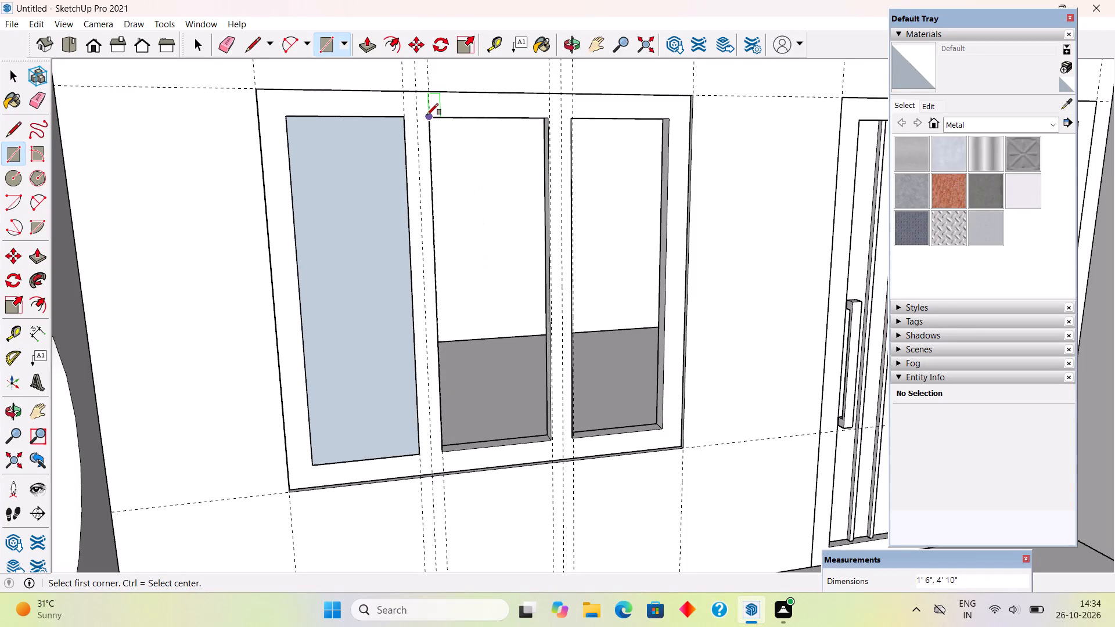
left_click(427, 115)
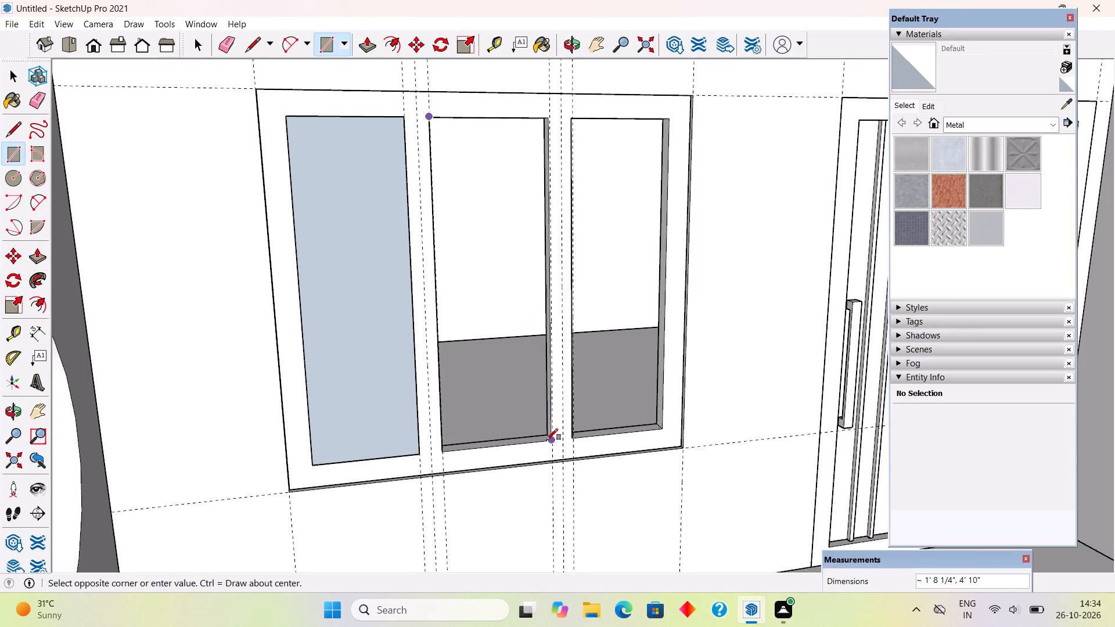
left_click(550, 442)
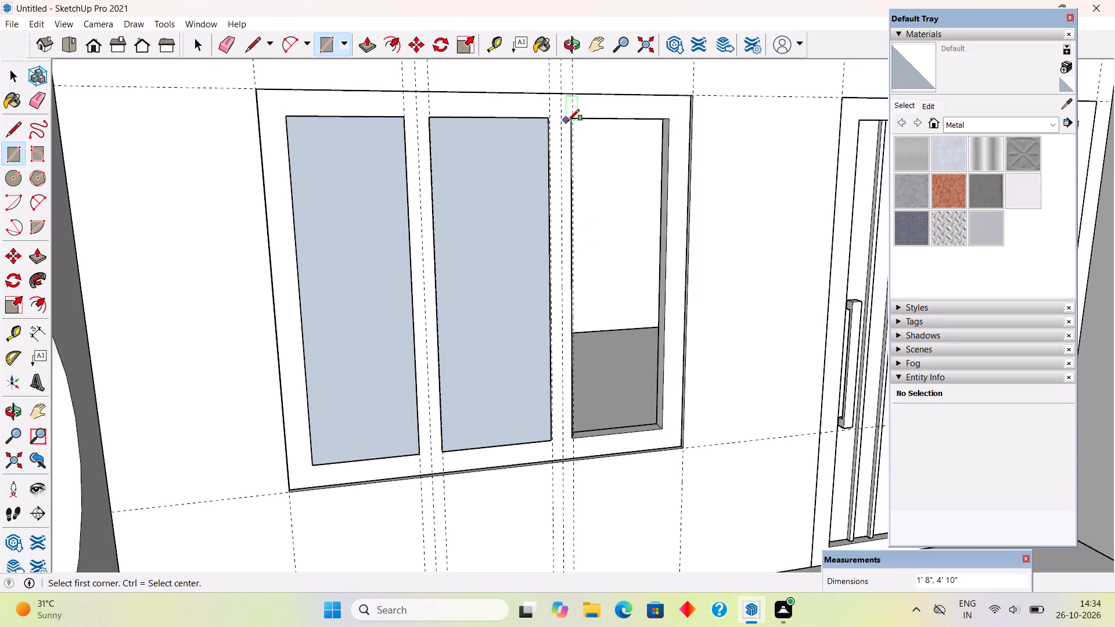
left_click(573, 121)
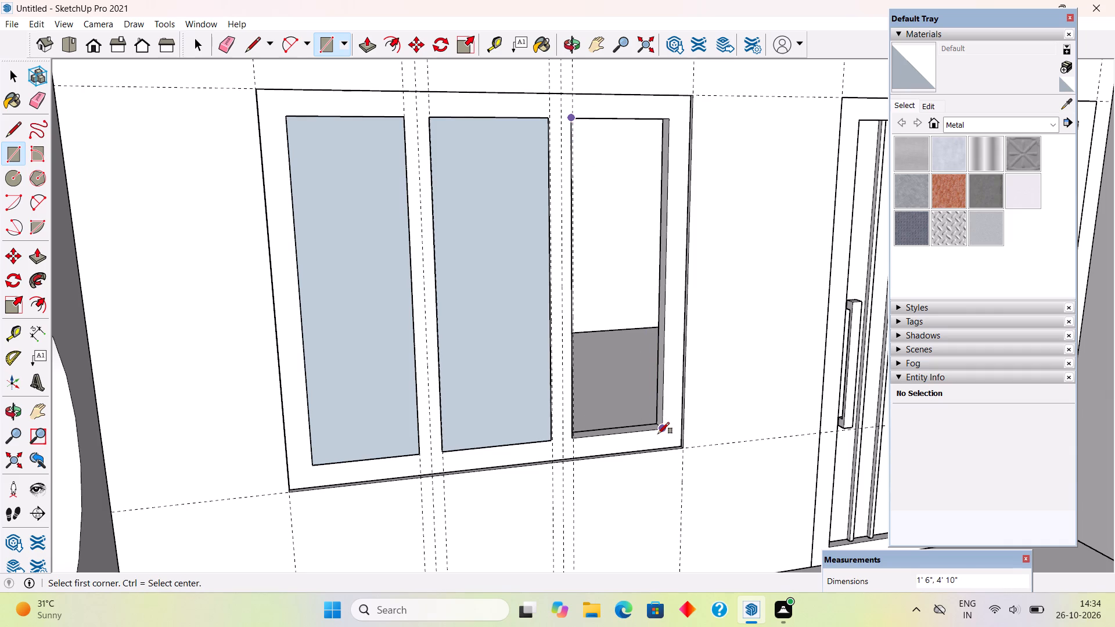
left_click(658, 434)
Make each of the three window pane rectangles, with its edges, a separate group.
key("space")
triple_click(644, 352)
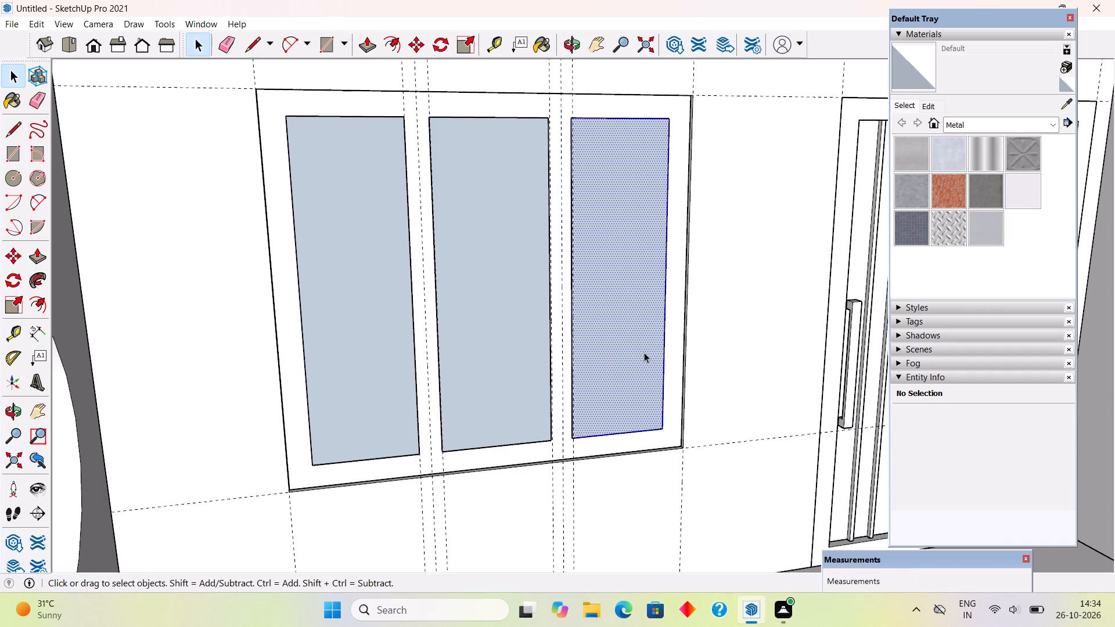
right_click(644, 352)
left_click(694, 471)
triple_click(444, 259)
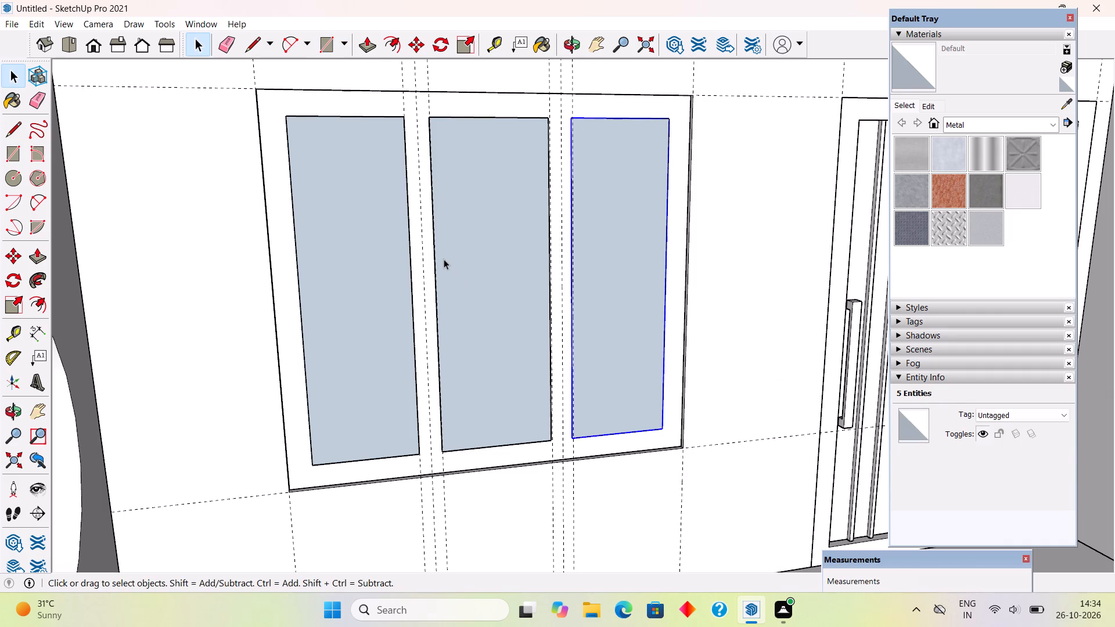
right_click(444, 259)
left_click(497, 378)
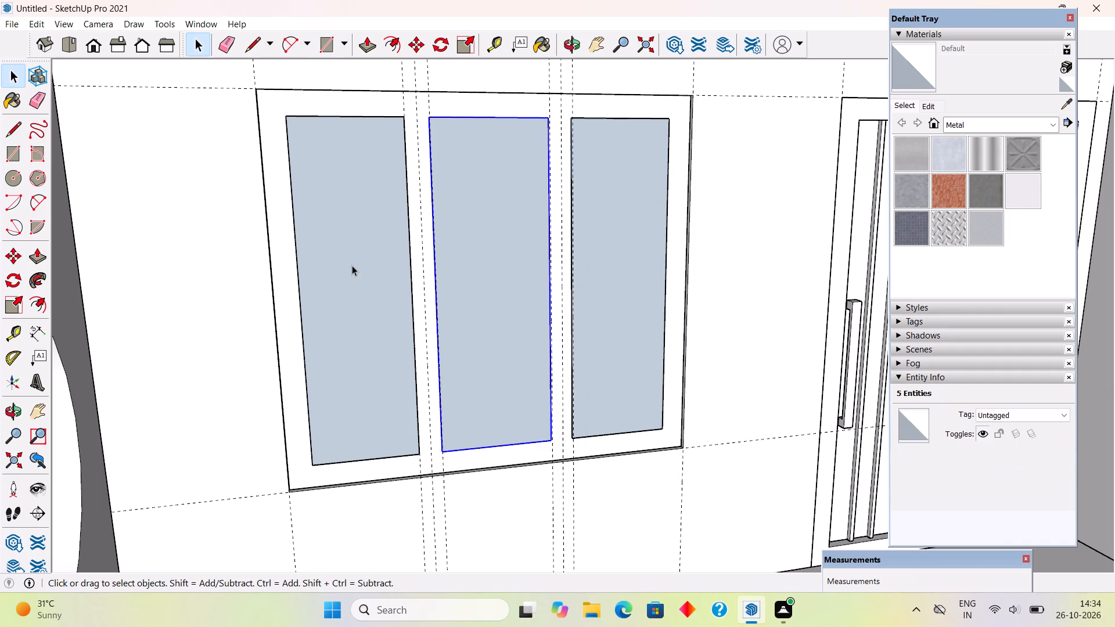
double_click(352, 265)
left_click(352, 265)
right_click(352, 265)
left_click(402, 383)
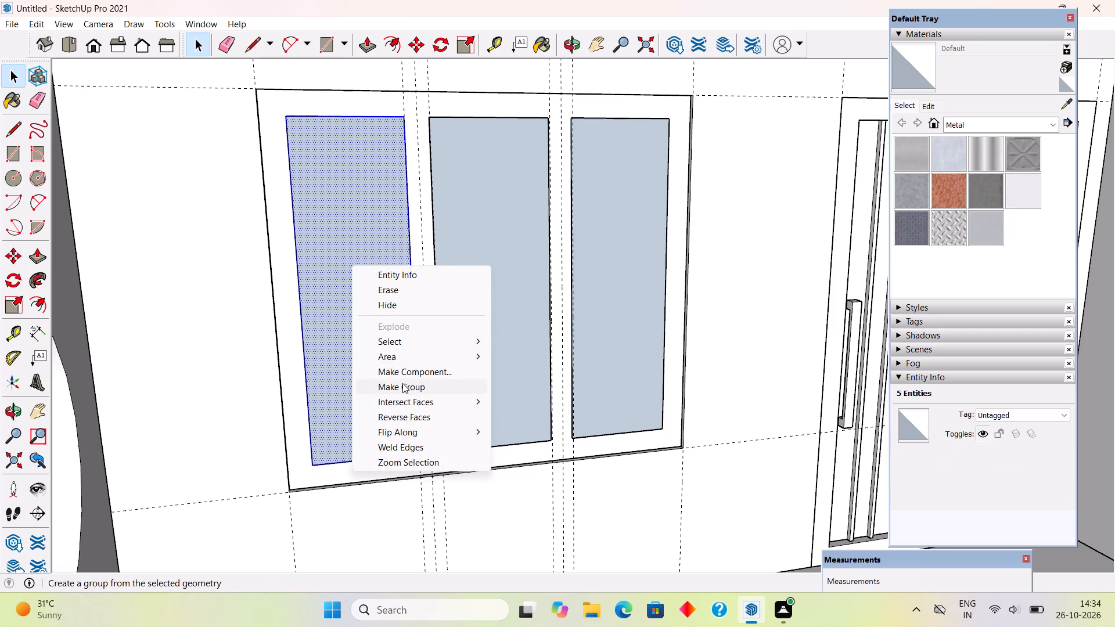
scroll(436, 327, "down", 17)
left_click(297, 214)
Delete all guides from the model.
middle_click_drag(520, 407, 456, 330)
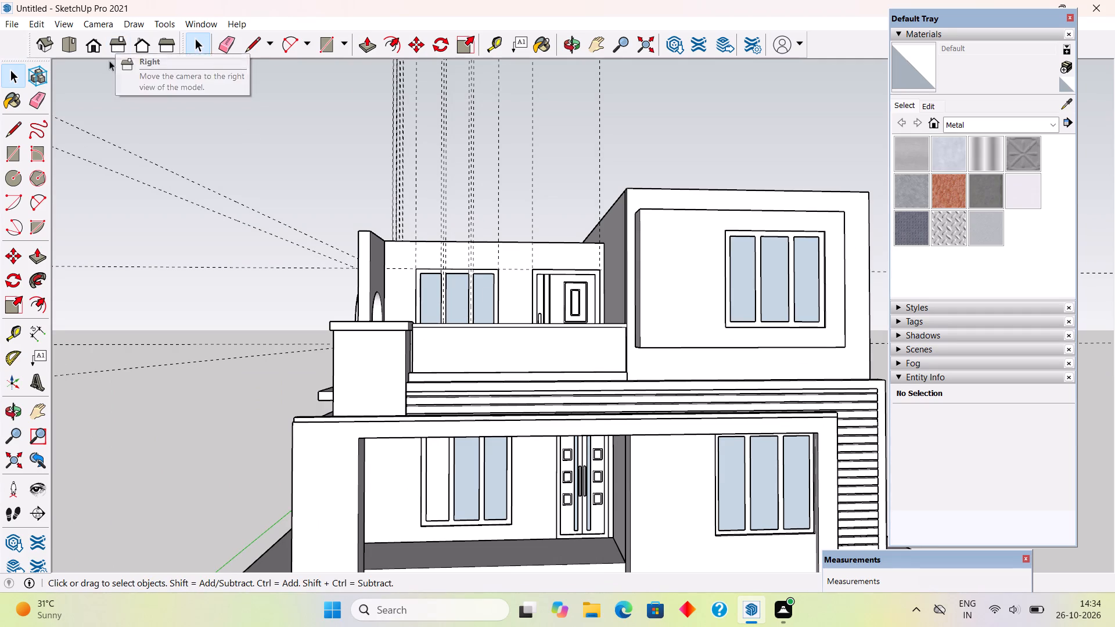
left_click(30, 22)
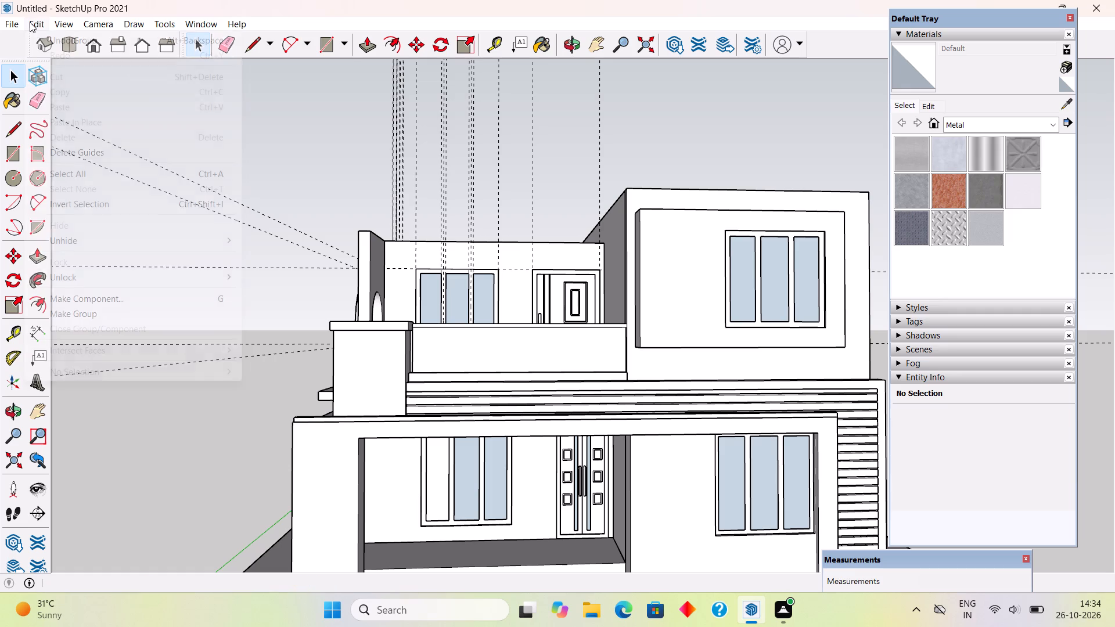
left_click(74, 154)
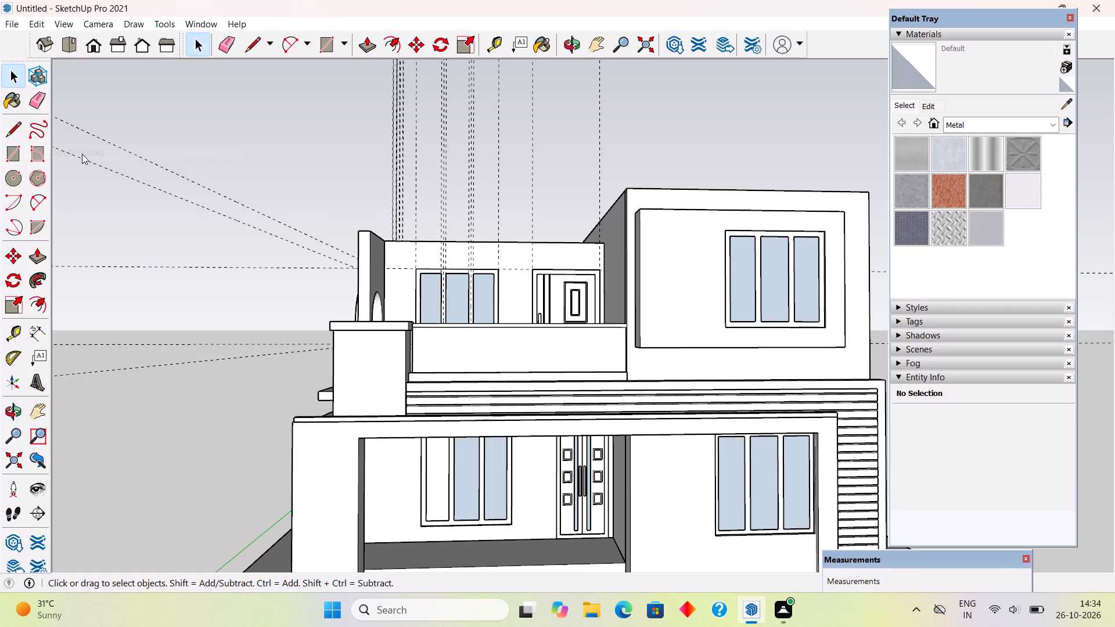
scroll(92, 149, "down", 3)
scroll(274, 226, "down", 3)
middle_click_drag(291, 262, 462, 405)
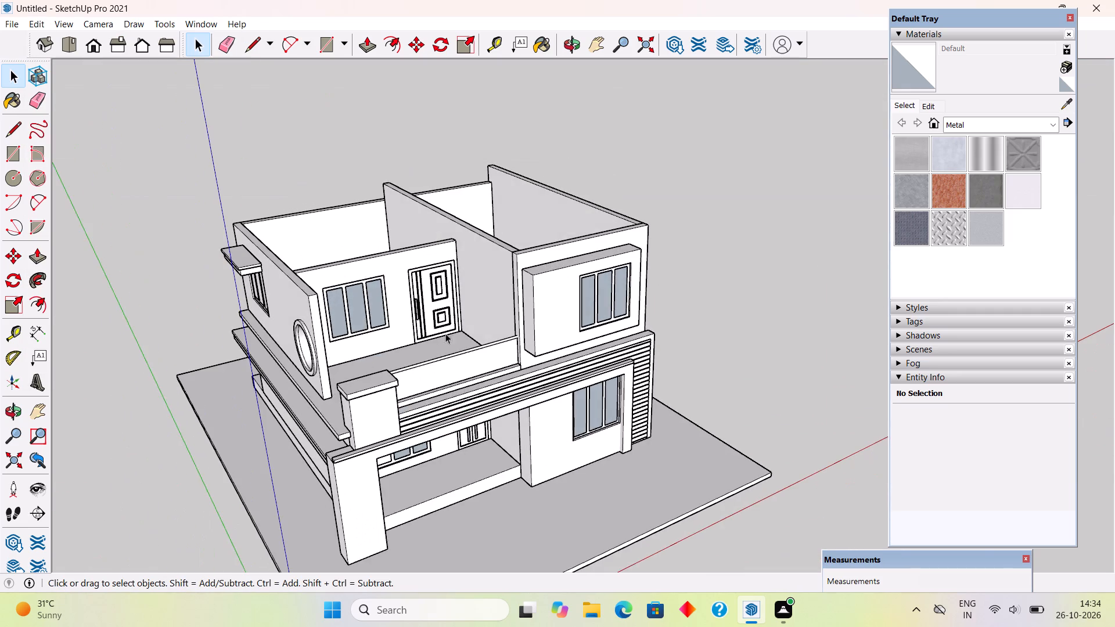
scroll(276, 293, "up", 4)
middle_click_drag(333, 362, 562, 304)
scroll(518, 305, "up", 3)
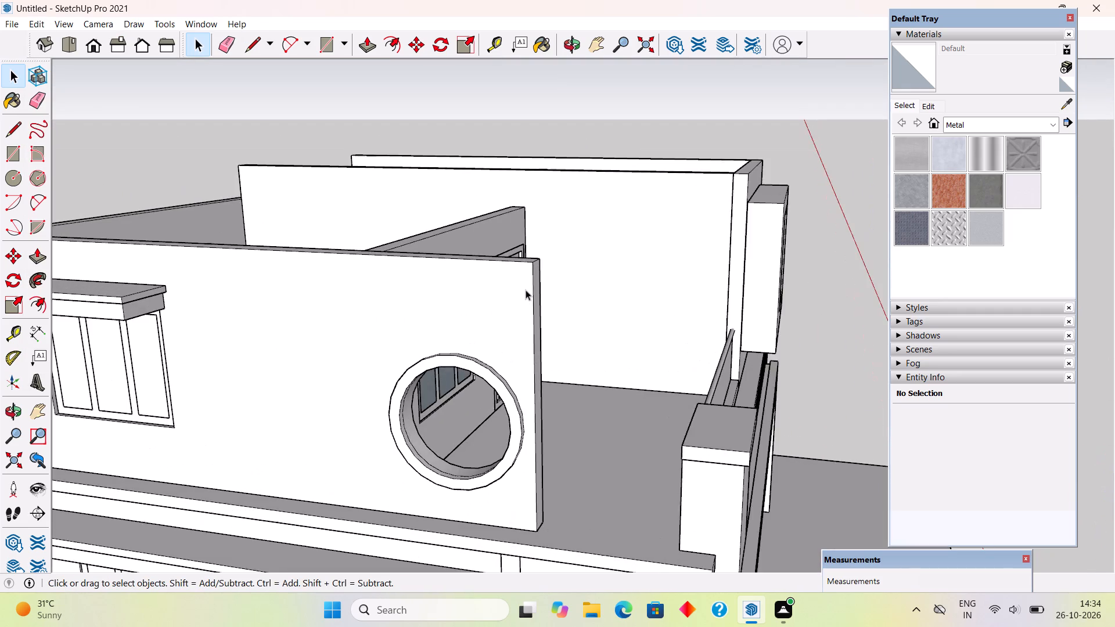
Open the round-window wall group and draw a line across its front end face, 1' 2" below the top edge.
middle_click_drag(536, 279, 302, 296)
scroll(307, 273, "up", 5)
triple_click(321, 270)
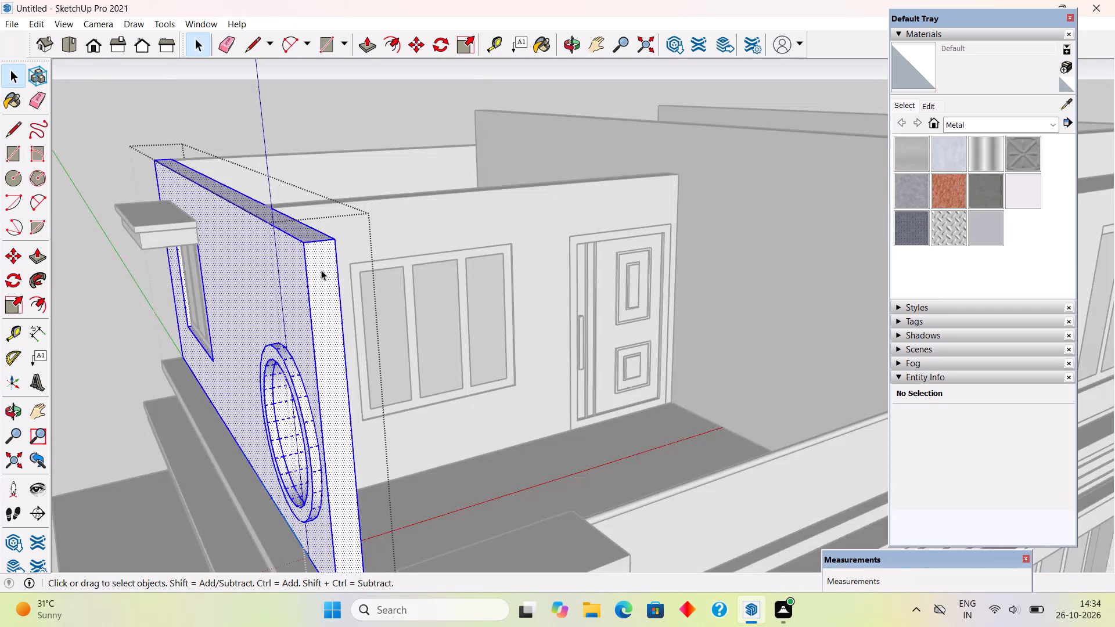
scroll(330, 310, "up", 2)
key("t")
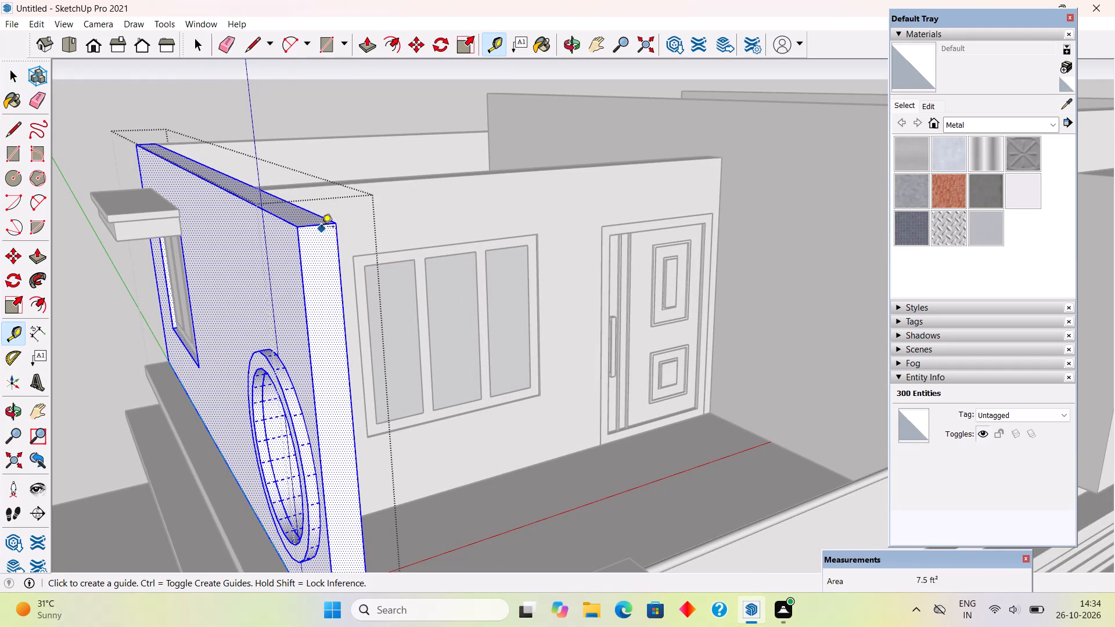
left_click(322, 228)
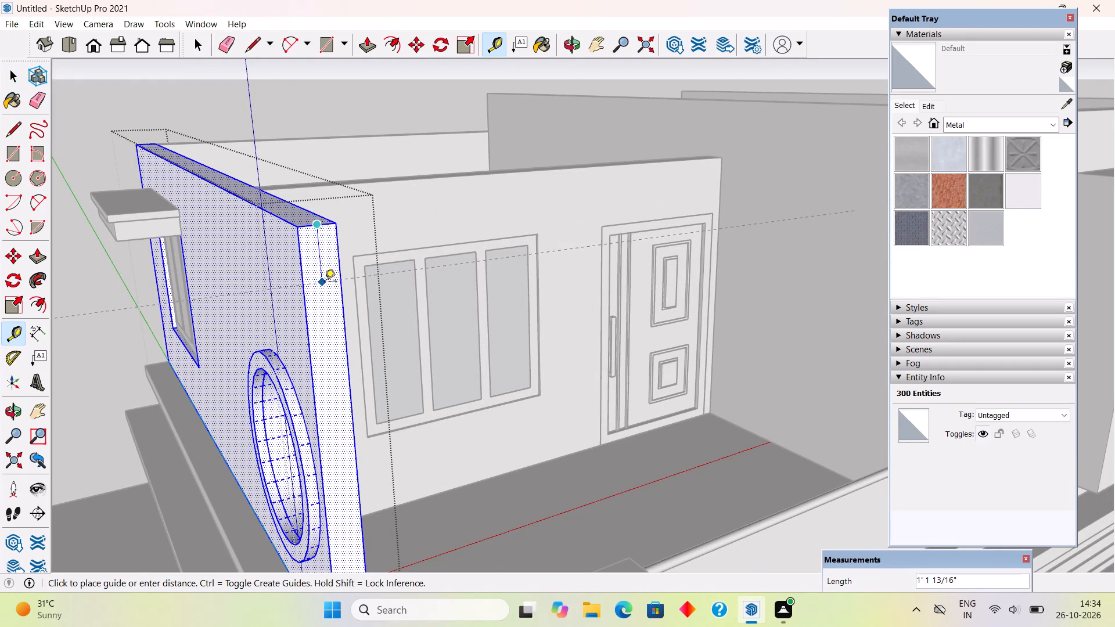
left_click(325, 283)
key("space")
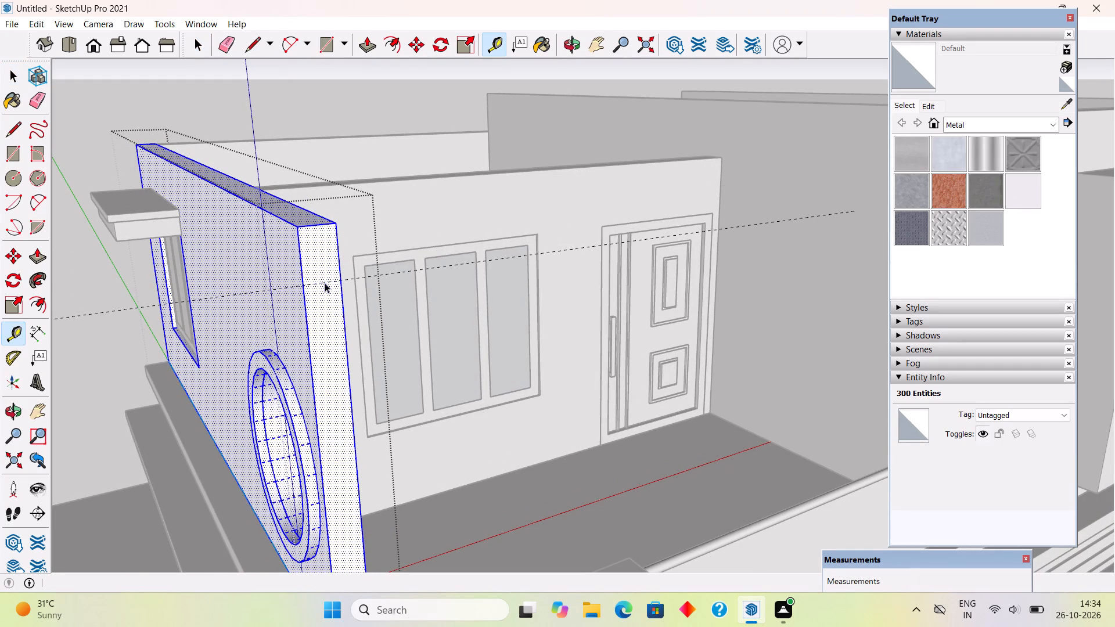
key("l")
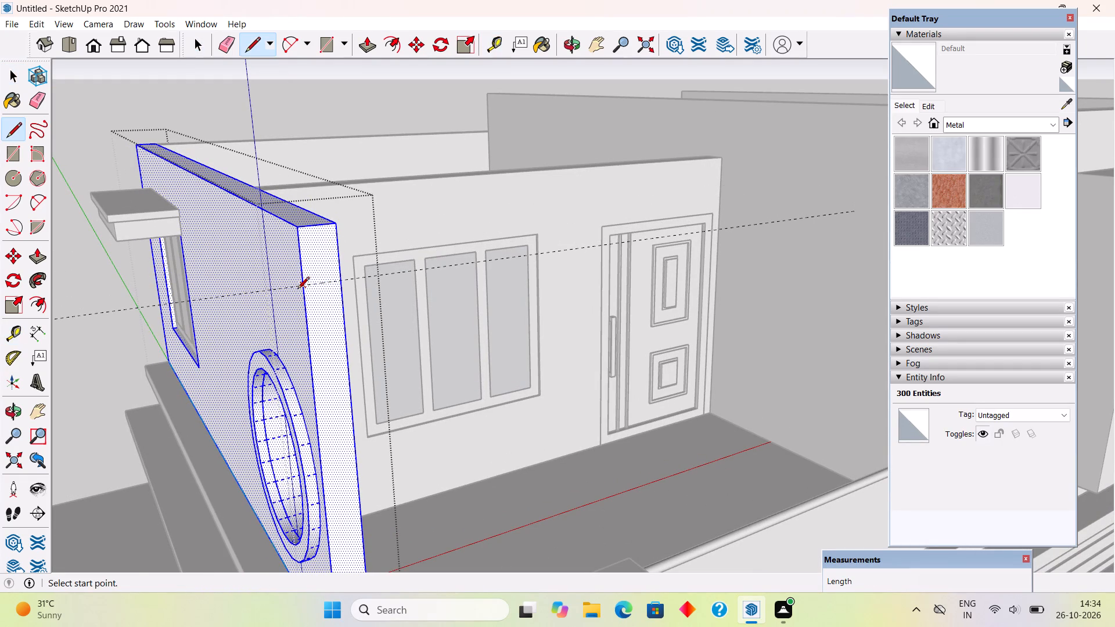
left_click(304, 286)
left_click(339, 286)
Extrude the upper part of the wall's end face 5' 3" forward as a beam, out to the terrace corner pillar.
scroll(339, 286, "down", 5)
key("p")
left_click(325, 264)
scroll(348, 304, "down", 3)
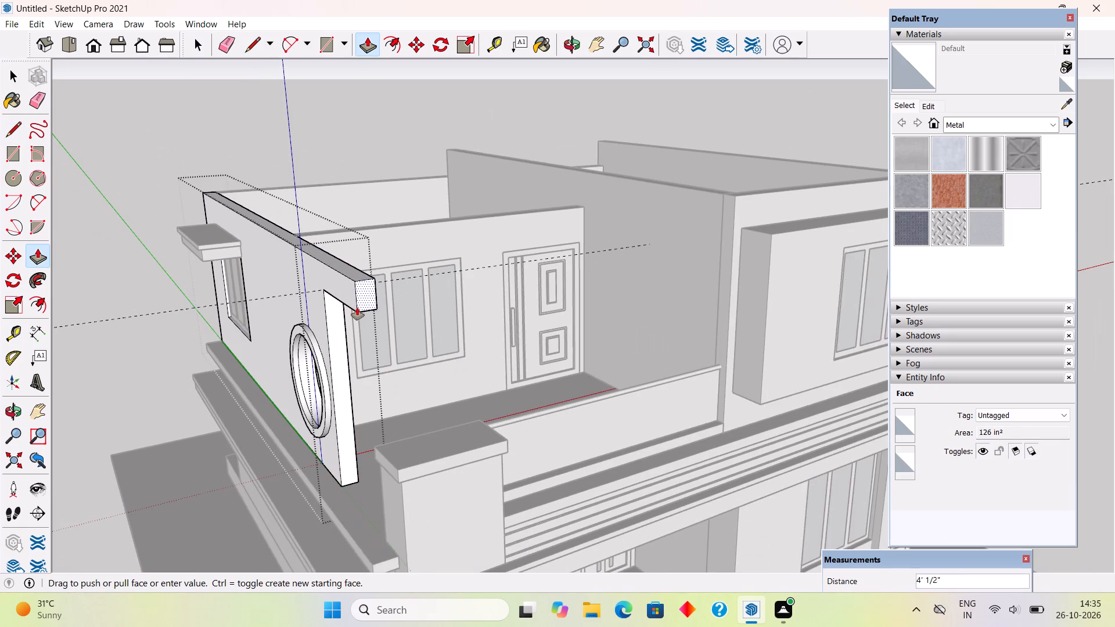
middle_click_drag(368, 311, 518, 278)
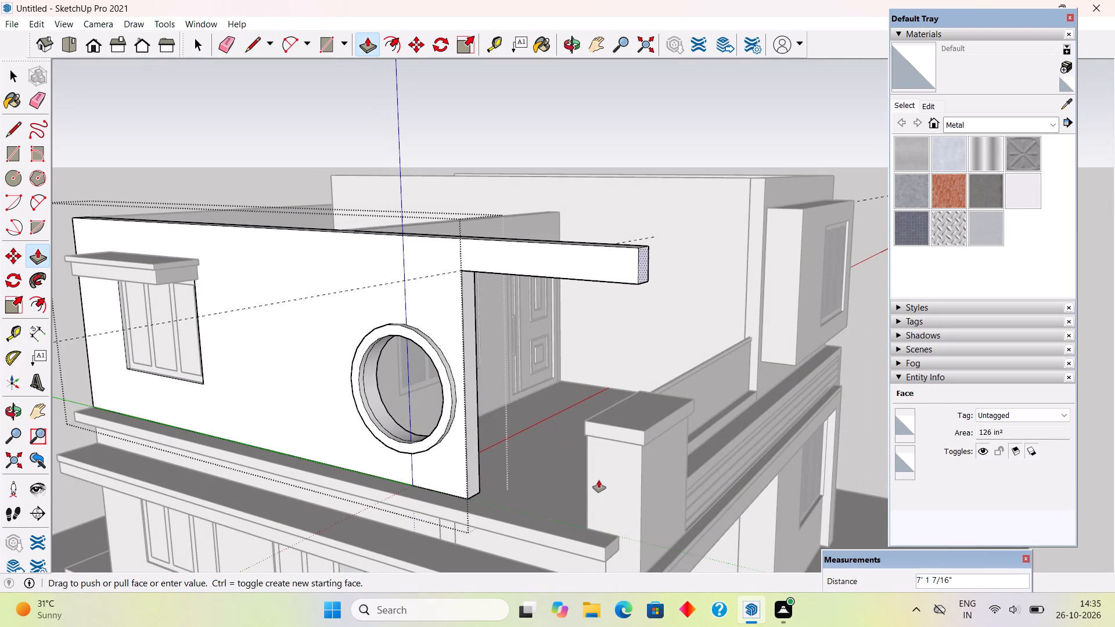
left_click(590, 452)
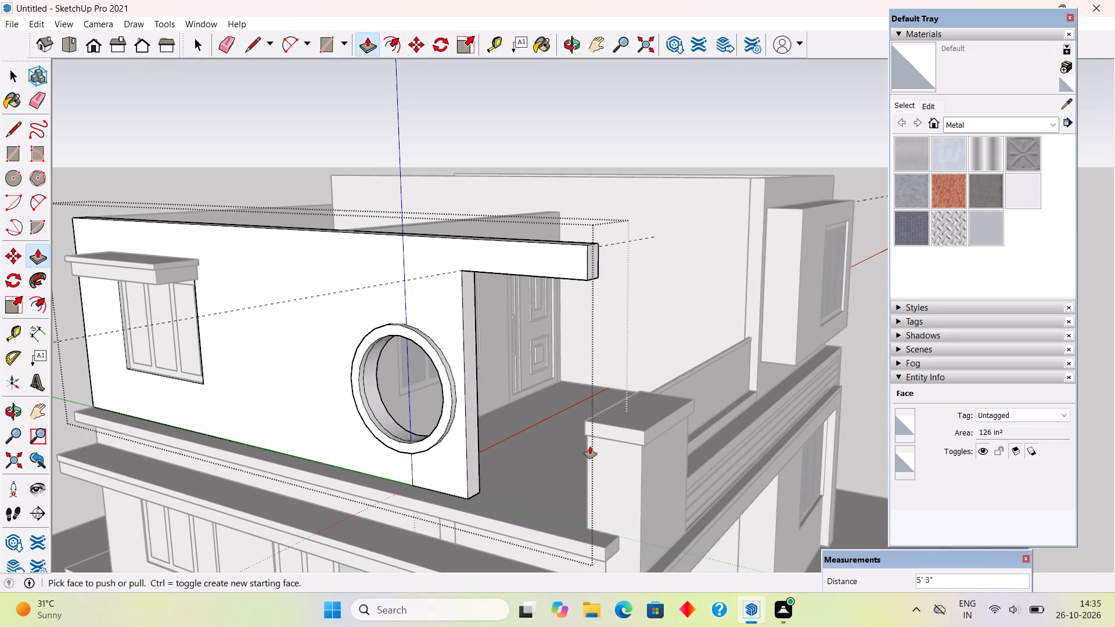
key("space")
left_click(254, 147)
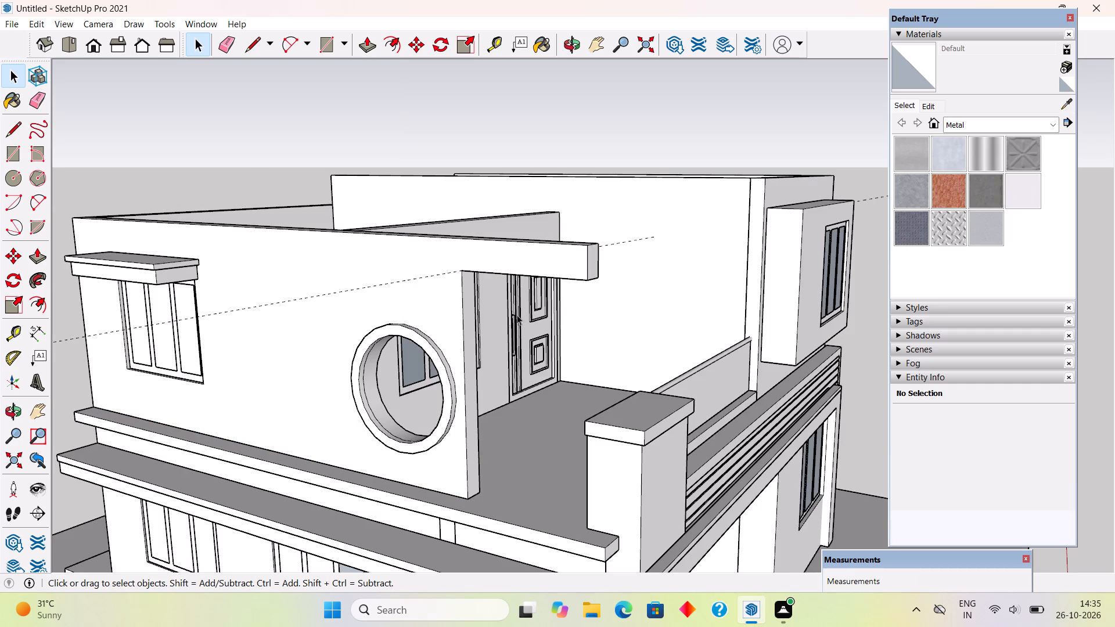
Examine the projecting beam and the upper terrace from the side, the front and the opposite corner of the house.
scroll(548, 307, "down", 6)
middle_click_drag(524, 322, 689, 273)
scroll(570, 284, "up", 3)
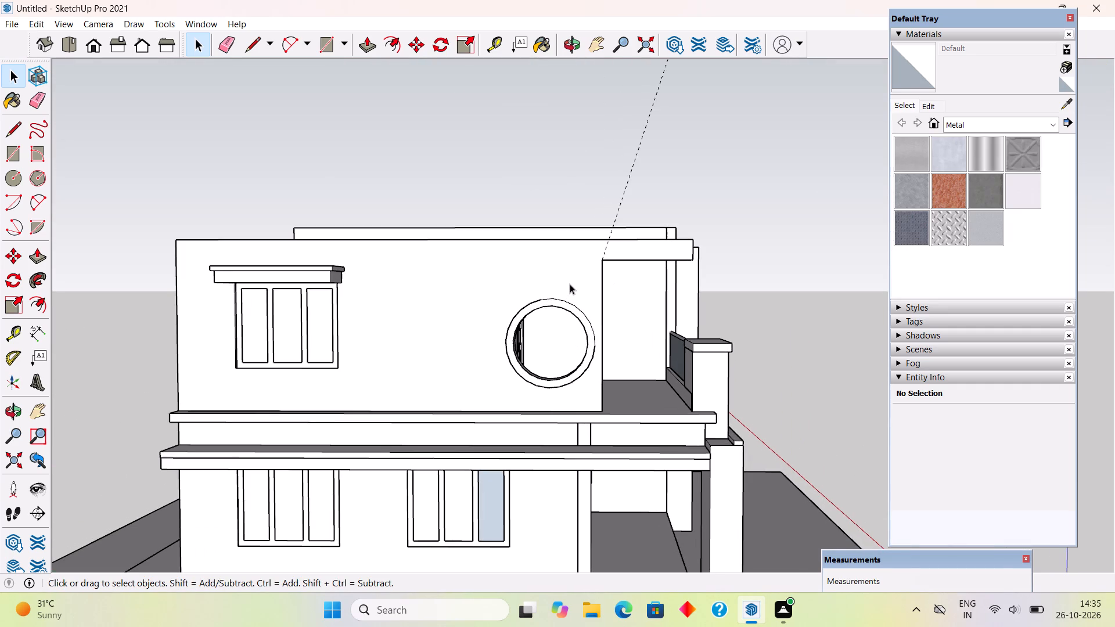
middle_click_drag(568, 281, 576, 319)
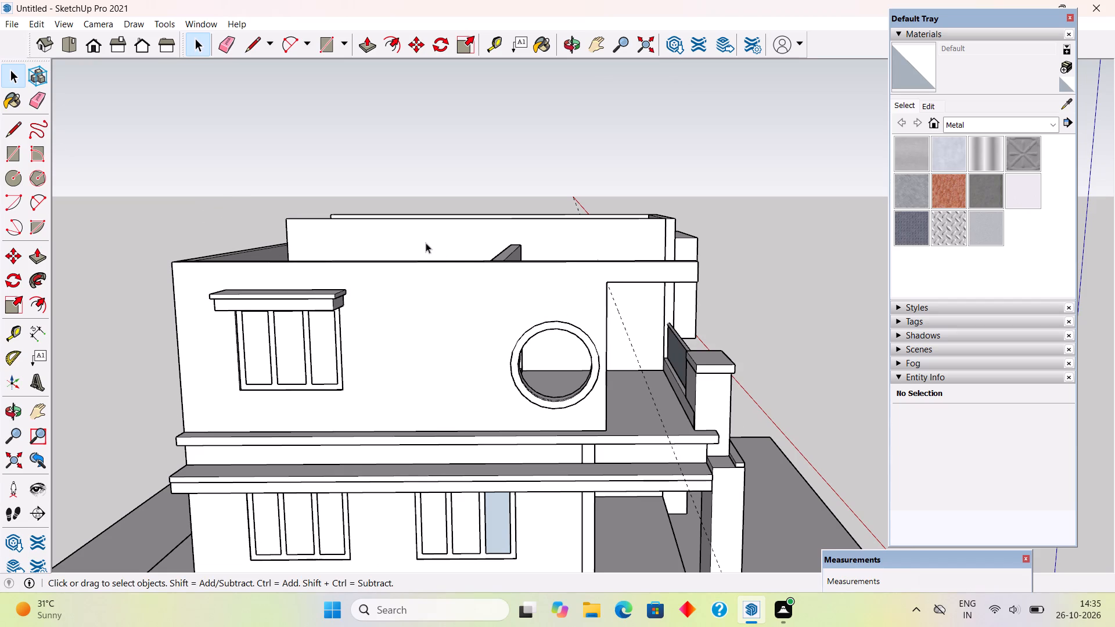
middle_click_drag(592, 317, 509, 367)
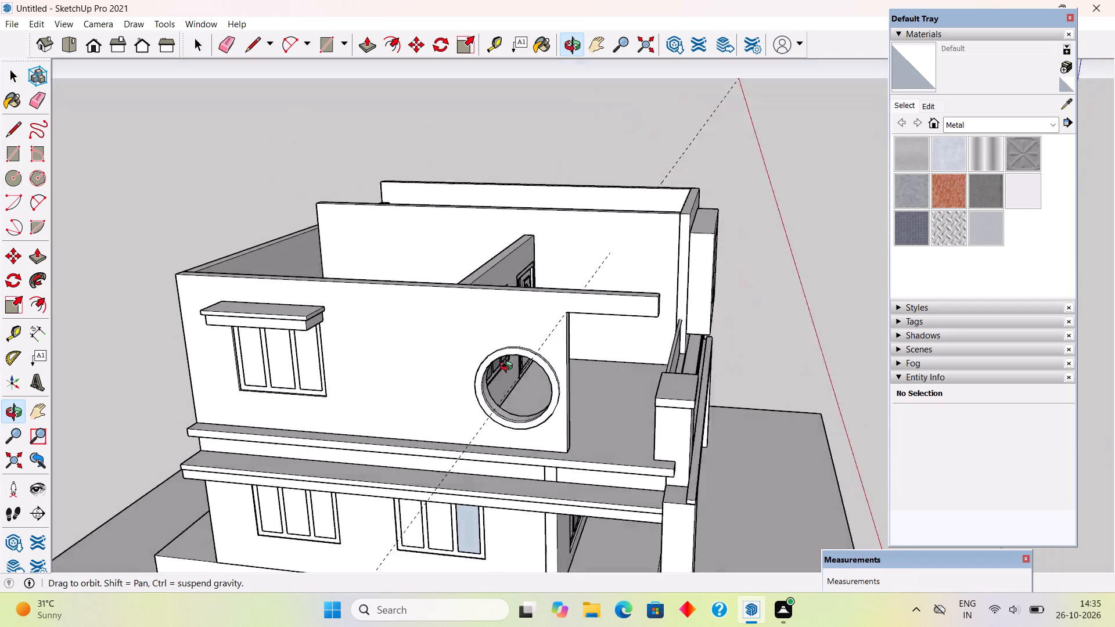
middle_click_drag(509, 367, 172, 370)
middle_click_drag(276, 267, 262, 269)
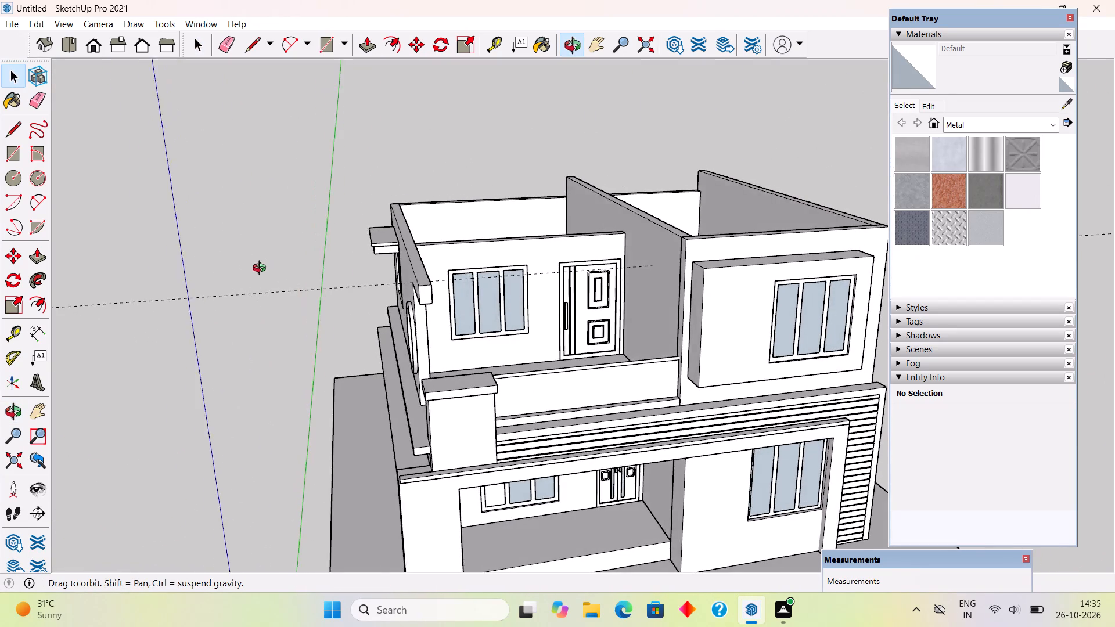
middle_click_drag(262, 269, 45, 279)
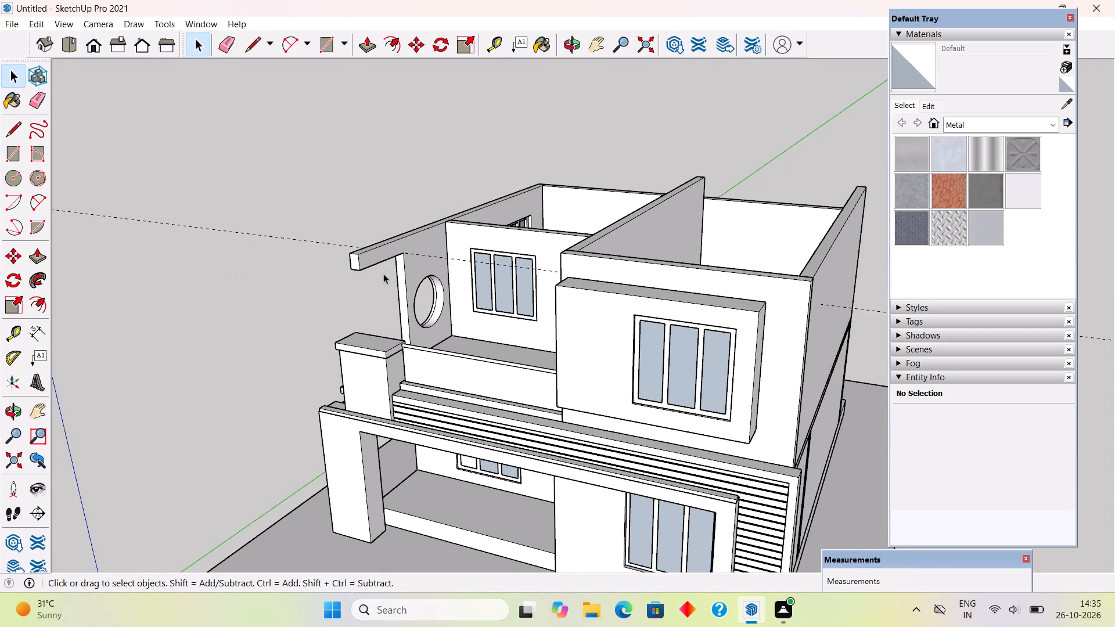
middle_click_drag(382, 273, 308, 277)
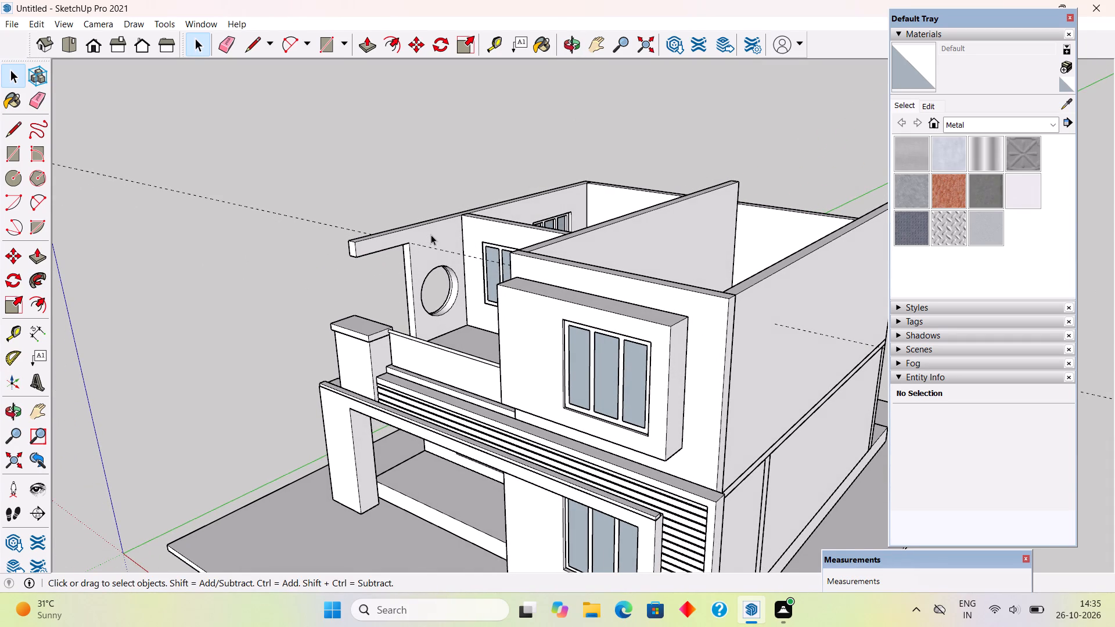
Add a guide along the beam's lower inner edge and draw a 1' 2" vertical line where the wall meets the terrace window wall.
scroll(431, 235, "up", 7)
key("t")
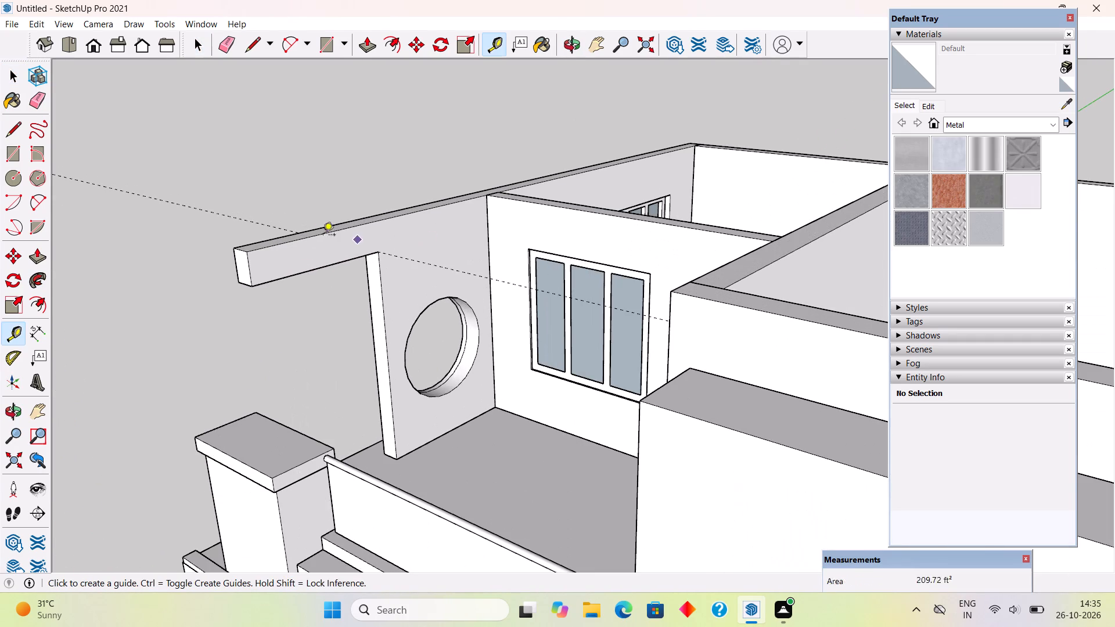
double_click(311, 268)
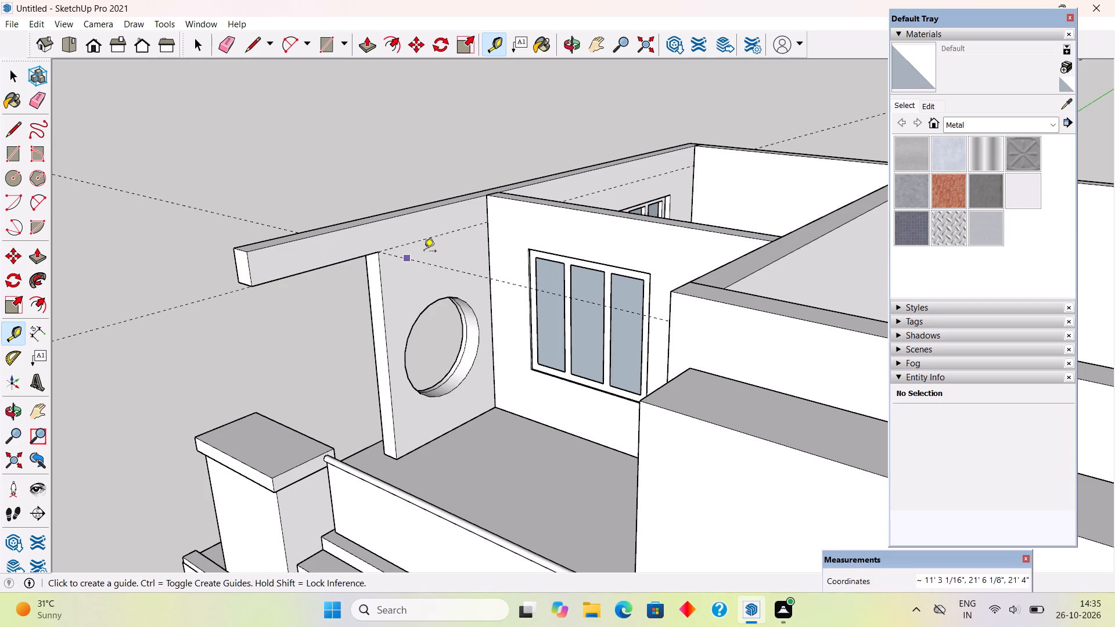
key("space")
triple_click(465, 219)
key("l")
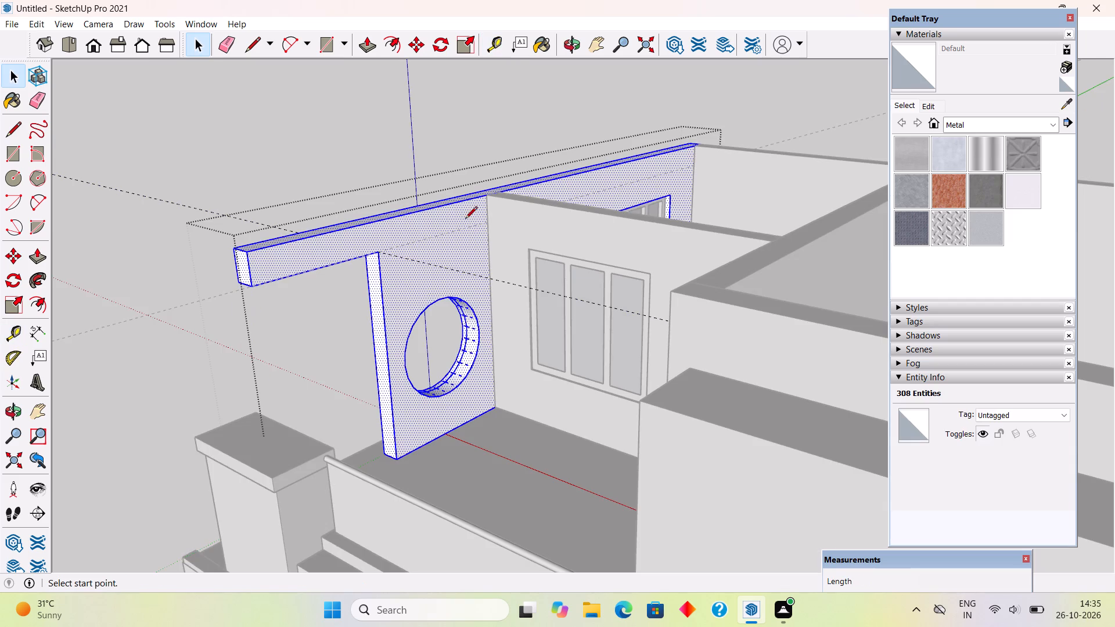
left_click(487, 224)
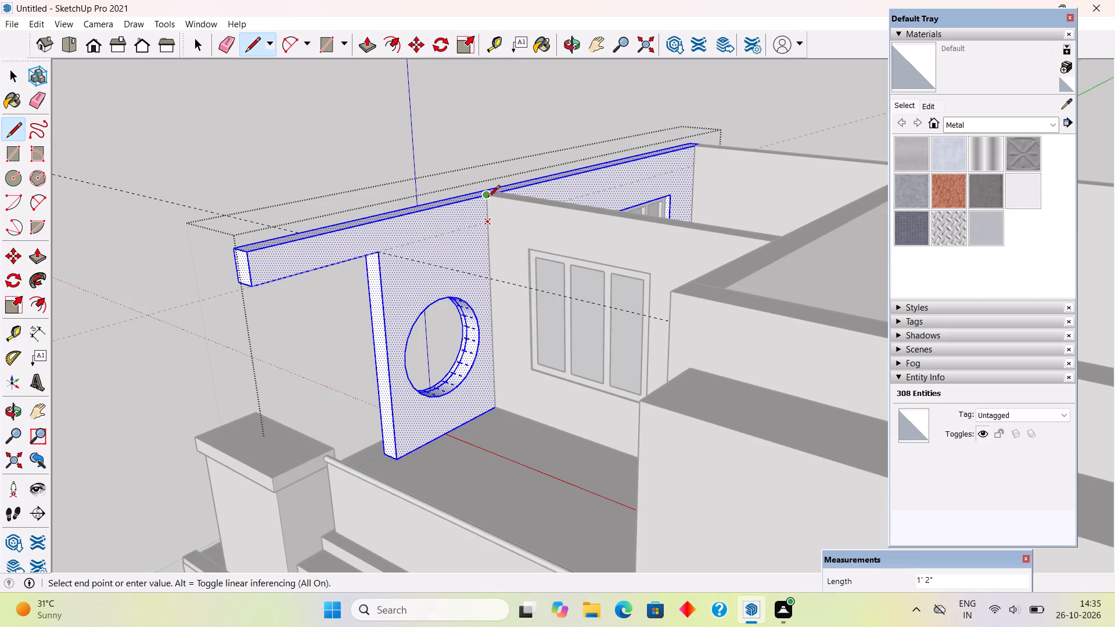
left_click(488, 198)
key("p")
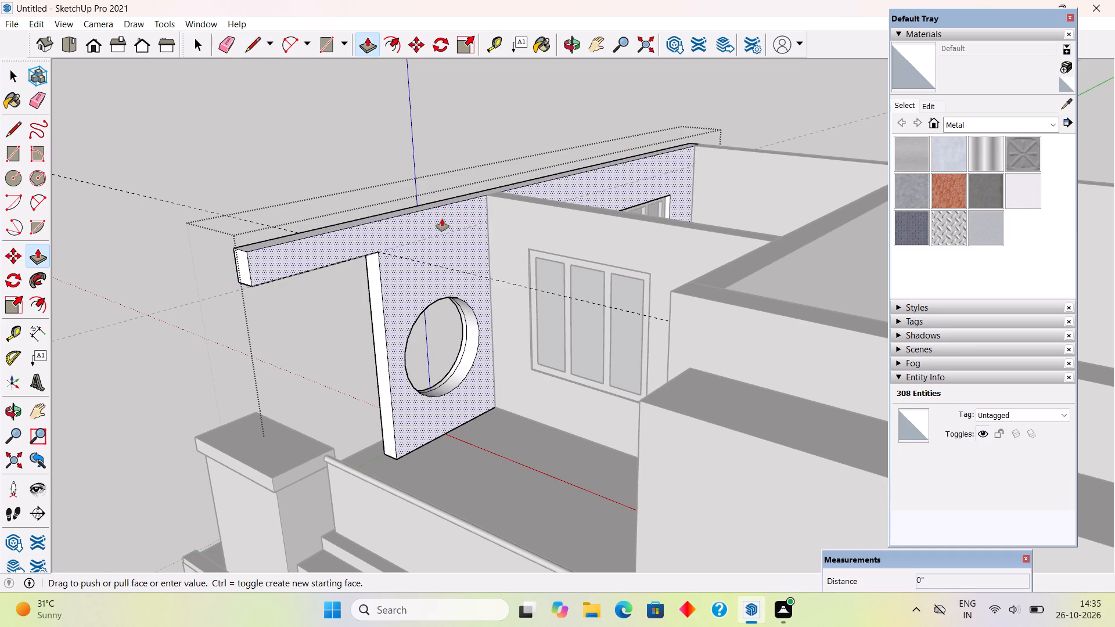
left_click(442, 219)
key("space")
scroll(469, 219, "up", 5)
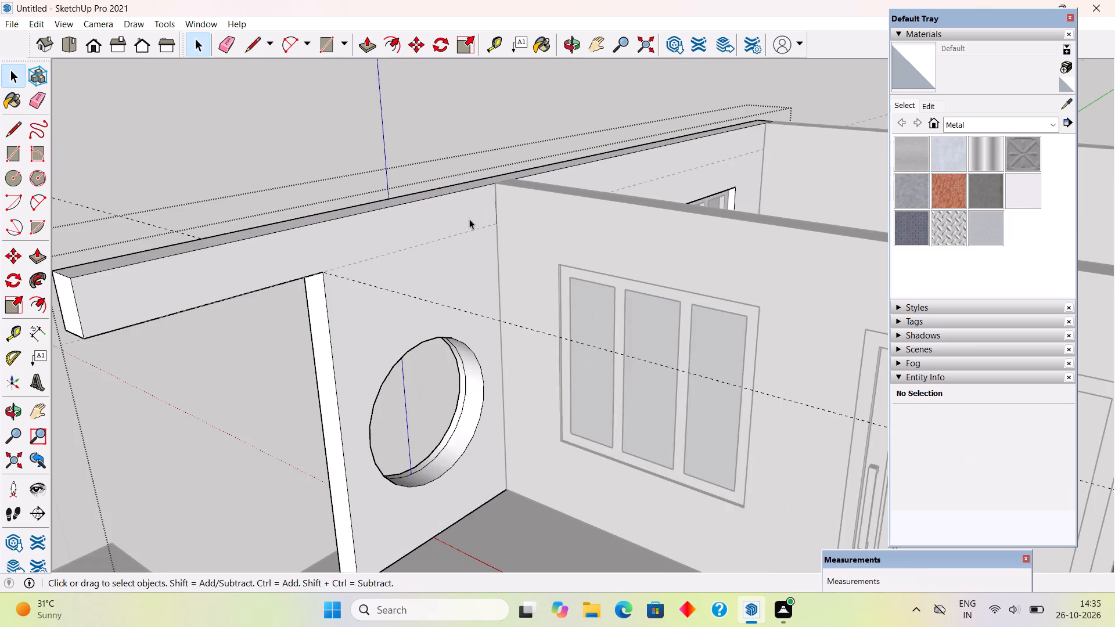
Draw a line along the guide from the beam's lower inner corner to the terrace window wall.
key("l")
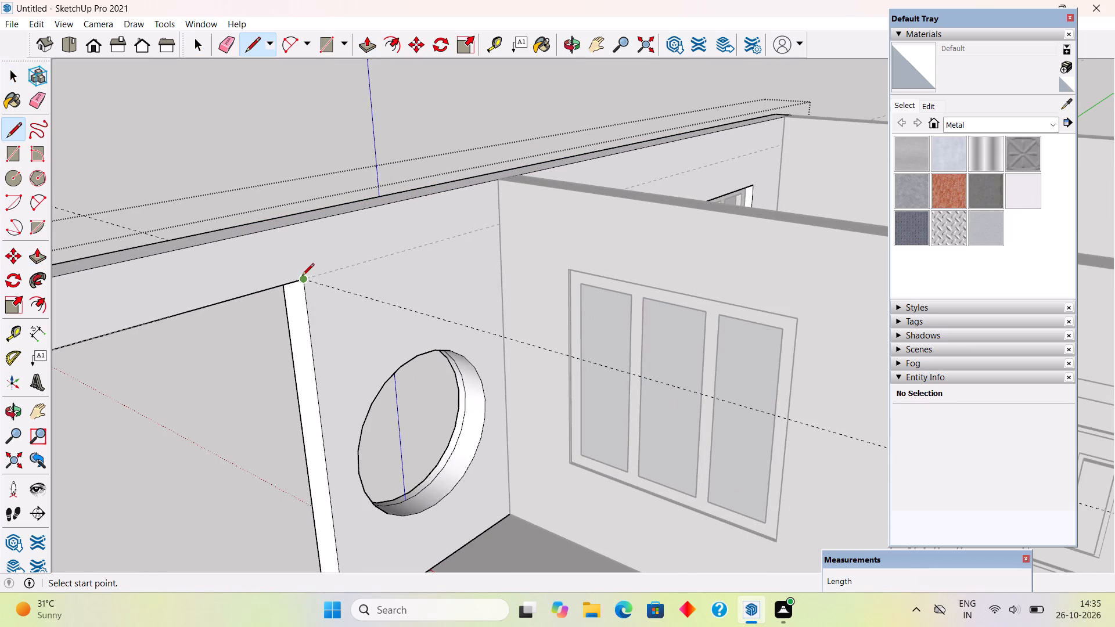
left_click(303, 277)
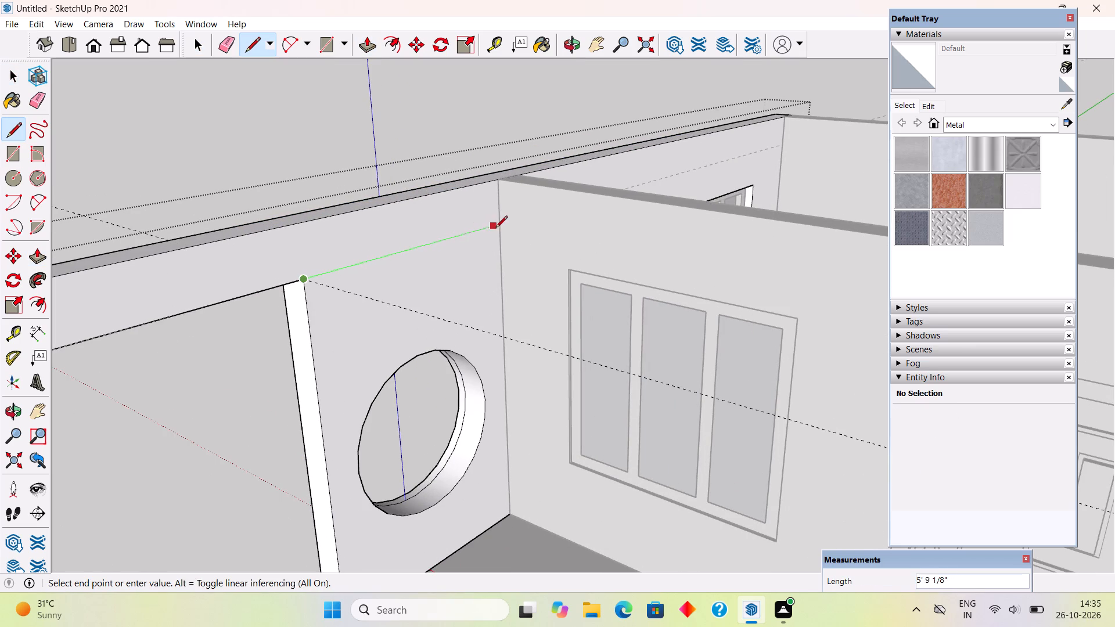
left_click(503, 225)
key("space")
Extrude the top inner strip of the wall about 16' 1" across the terrace to the opposite wall as a roof slab.
left_click(477, 215)
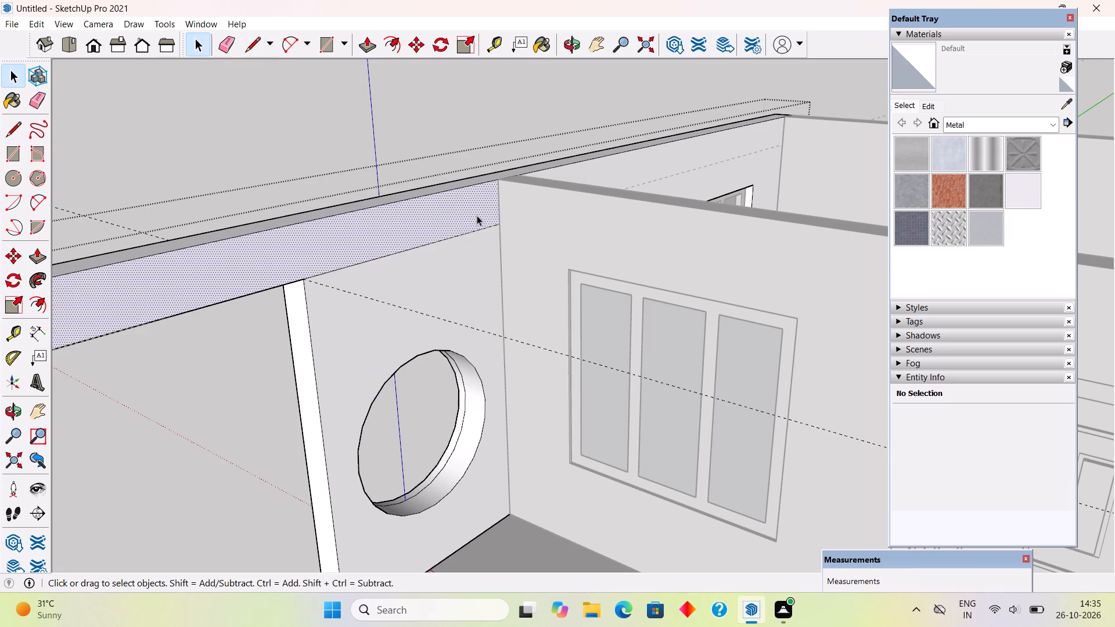
key("p")
left_click(477, 215)
scroll(515, 224, "down", 10)
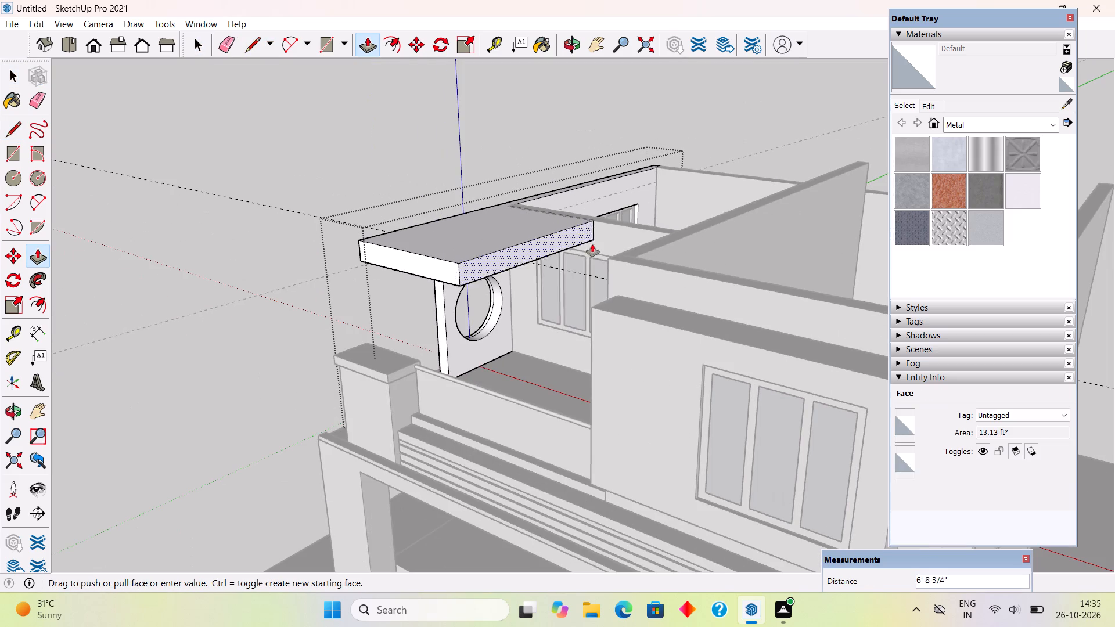
left_click(606, 268)
middle_click_drag(542, 338, 721, 347)
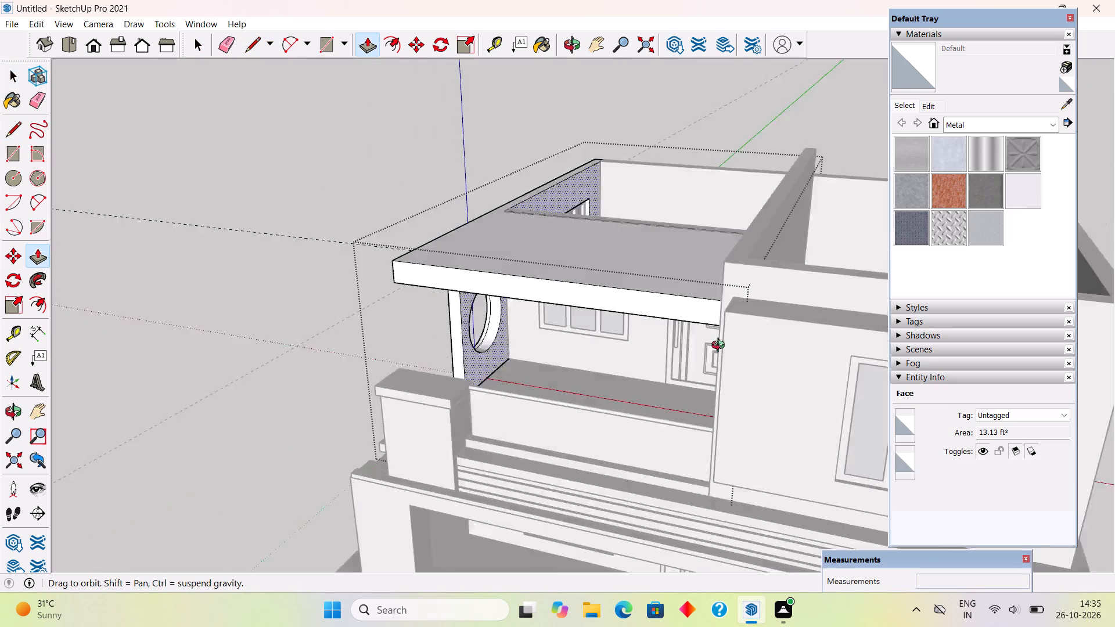
middle_click_drag(721, 347, 821, 305)
scroll(769, 301, "down", 4)
key("space")
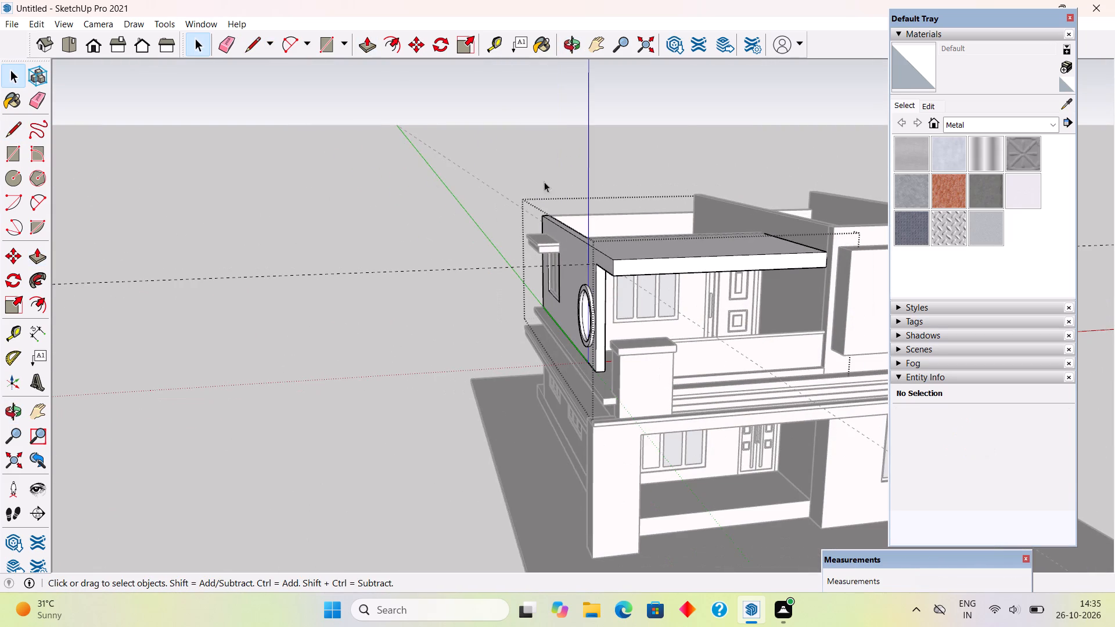
left_click(536, 149)
Delete the leftover edge running along the underside of the terrace roof slab.
middle_click_drag(610, 251, 508, 176)
scroll(595, 253, "up", 1)
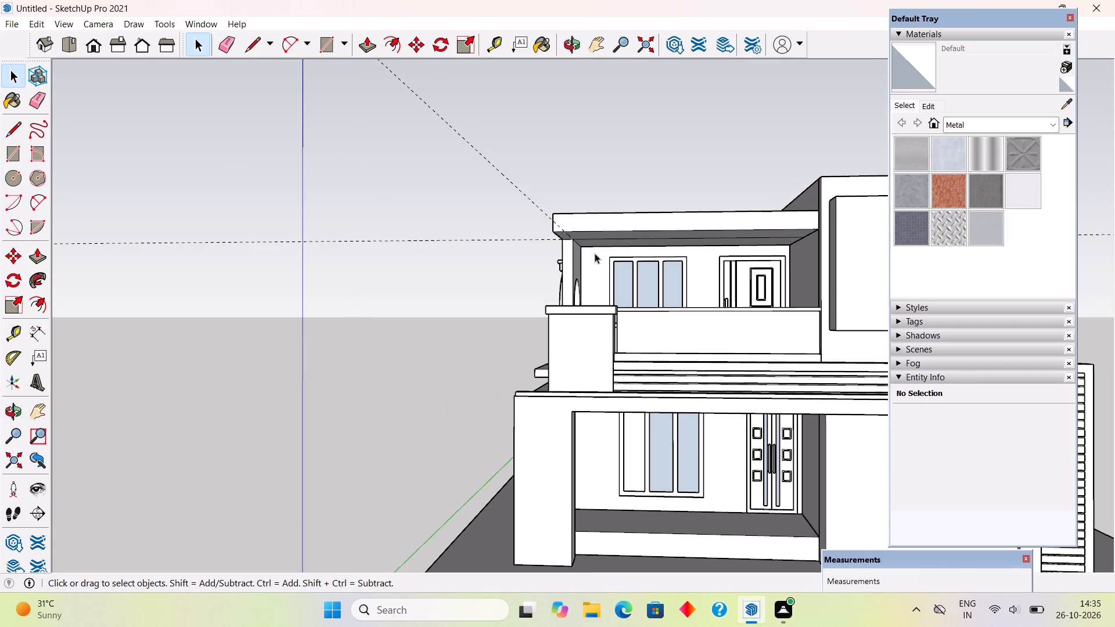
middle_click_drag(628, 218, 789, 170)
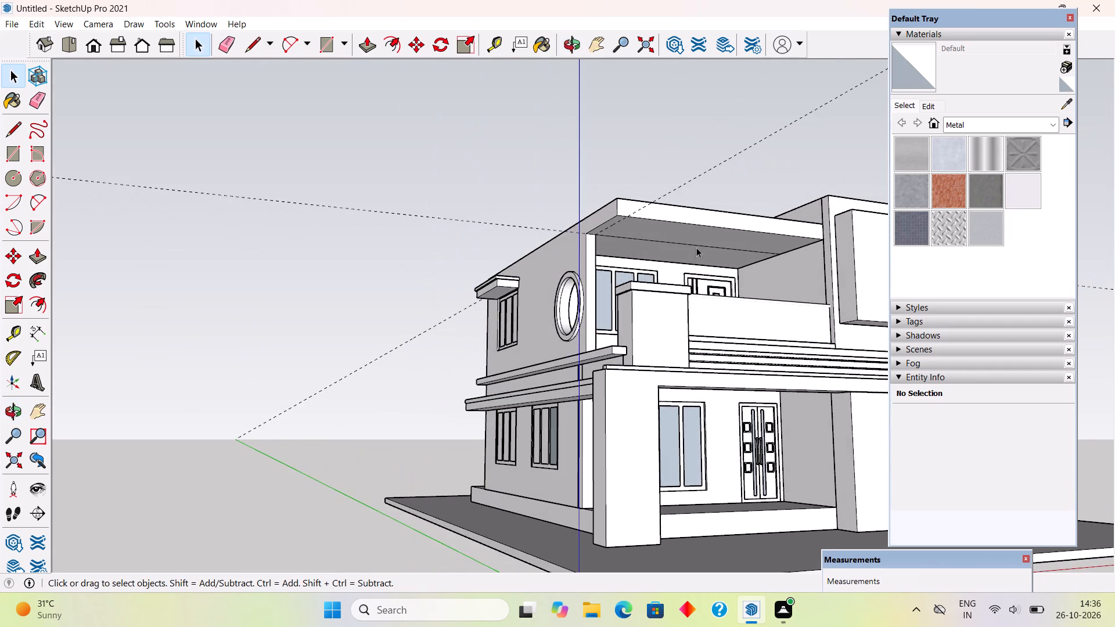
scroll(649, 251, "up", 8)
middle_click_drag(484, 211, 316, 215)
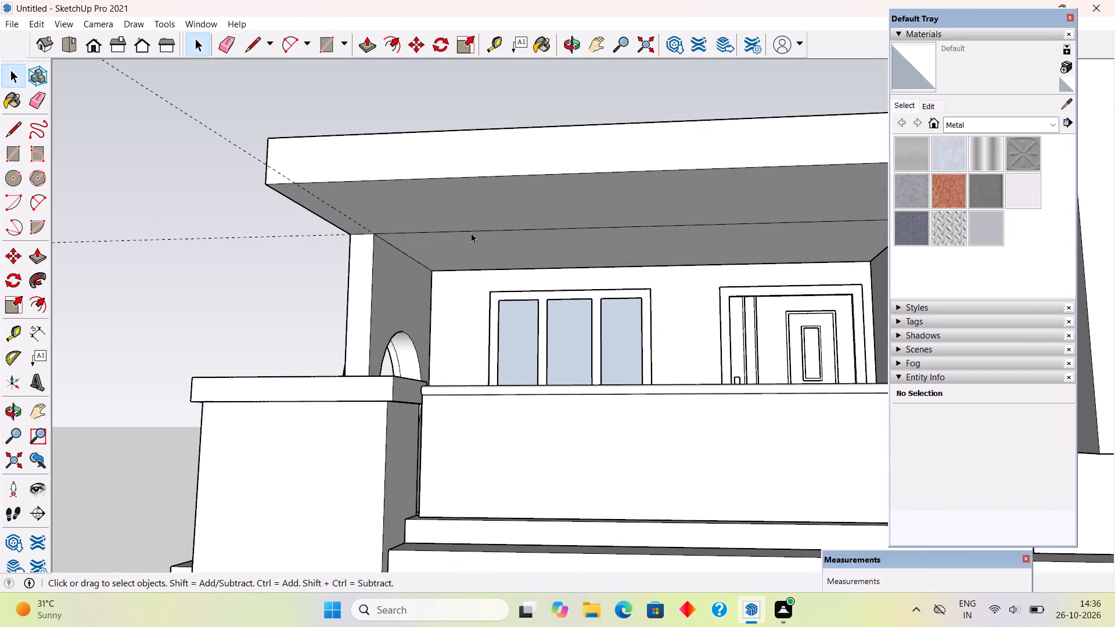
left_click(471, 233)
triple_click(471, 233)
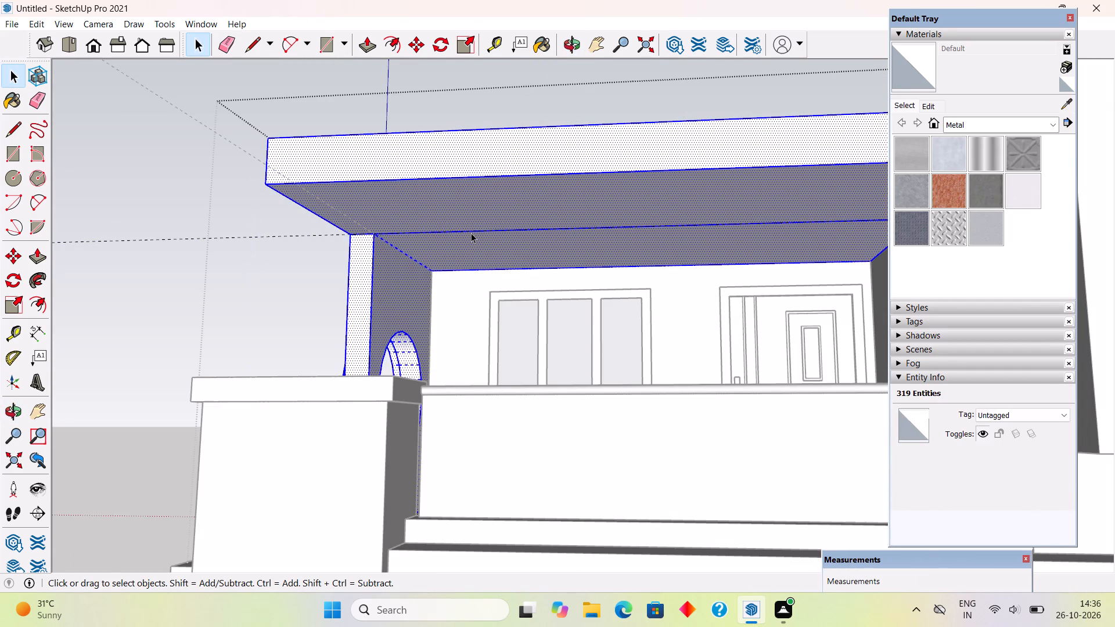
left_click(471, 233)
left_click(471, 233)
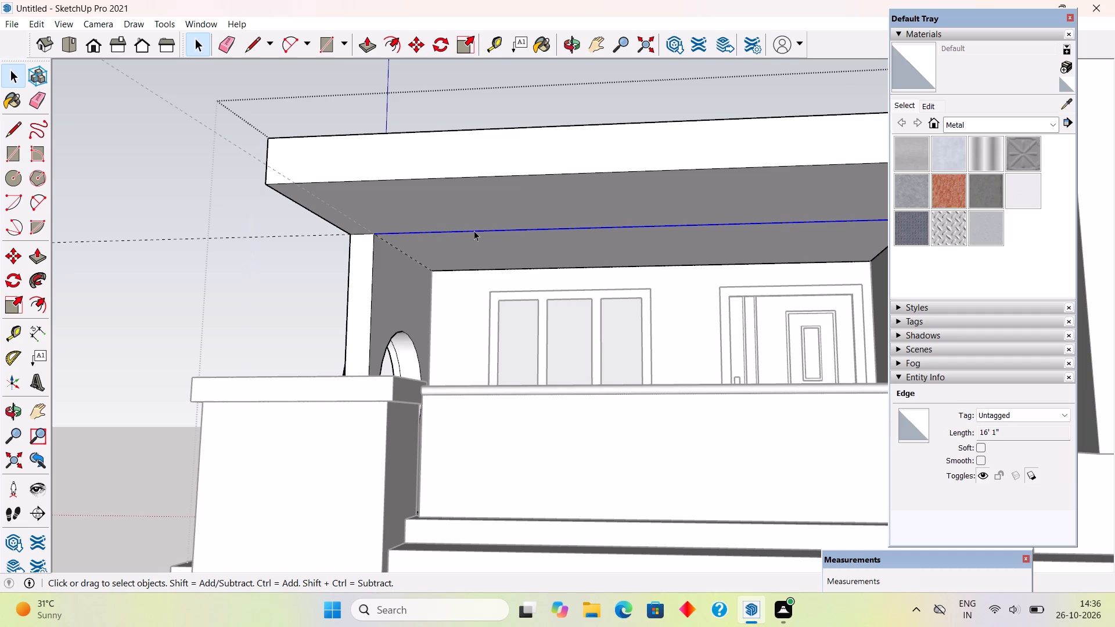
key("Delete")
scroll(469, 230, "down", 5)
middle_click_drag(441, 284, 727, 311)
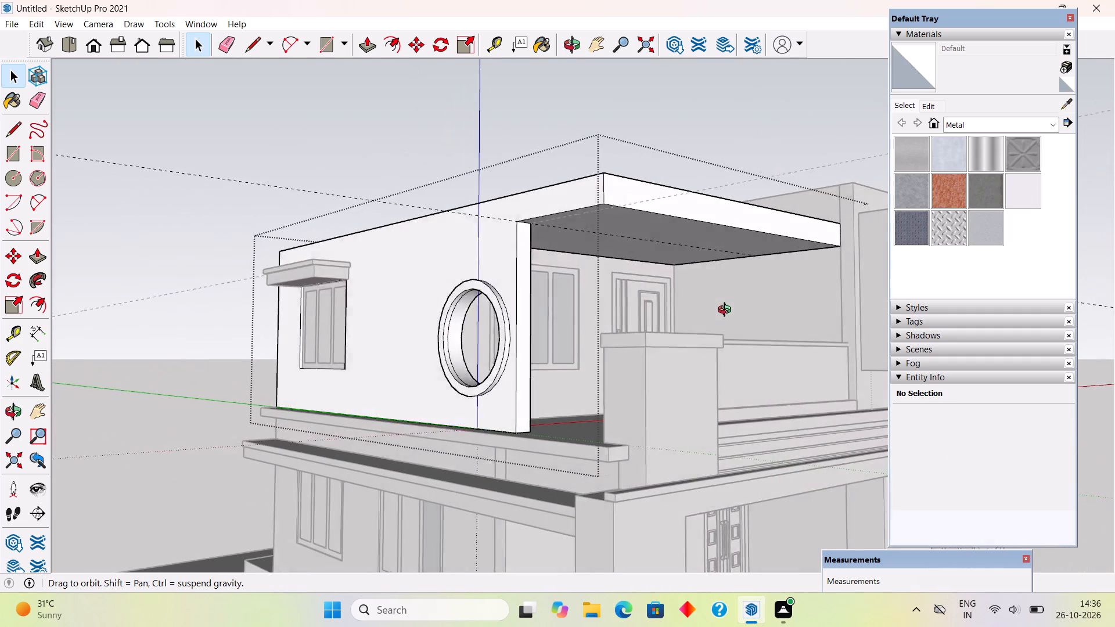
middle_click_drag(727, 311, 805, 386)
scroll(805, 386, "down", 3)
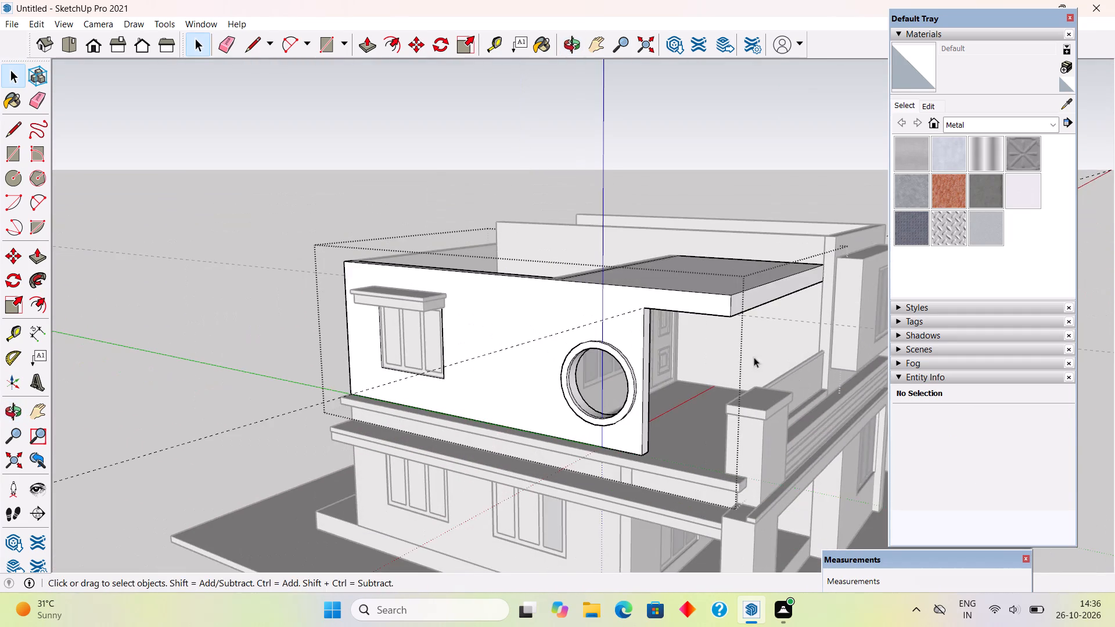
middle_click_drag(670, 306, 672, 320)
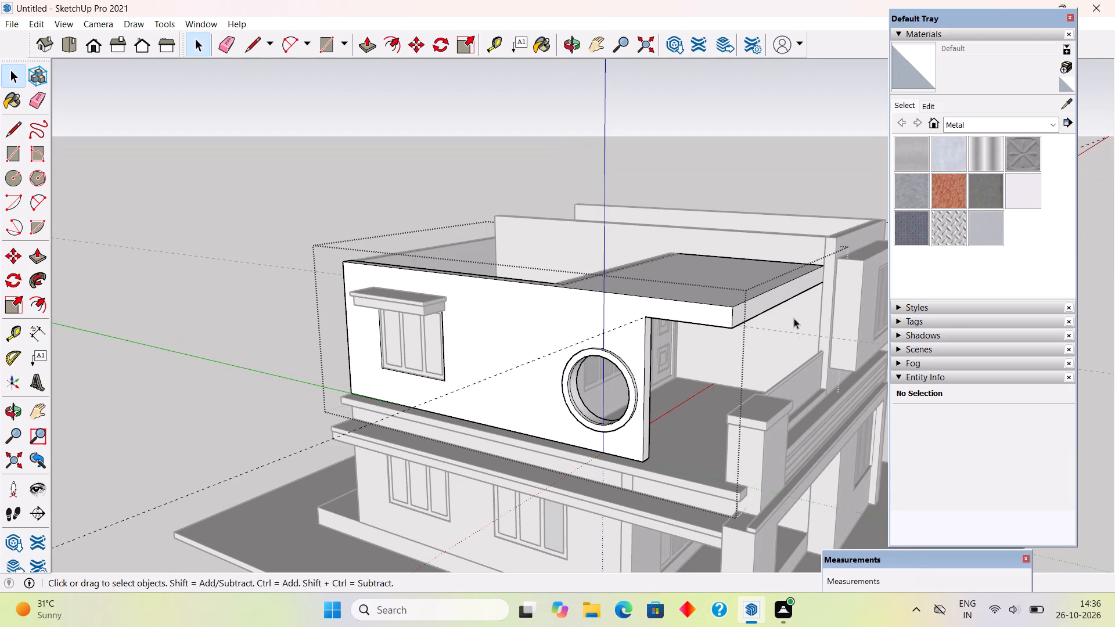
Close the wall and roof group and examine the new terrace roof slab from several sides of the house.
middle_click_drag(664, 332, 663, 331)
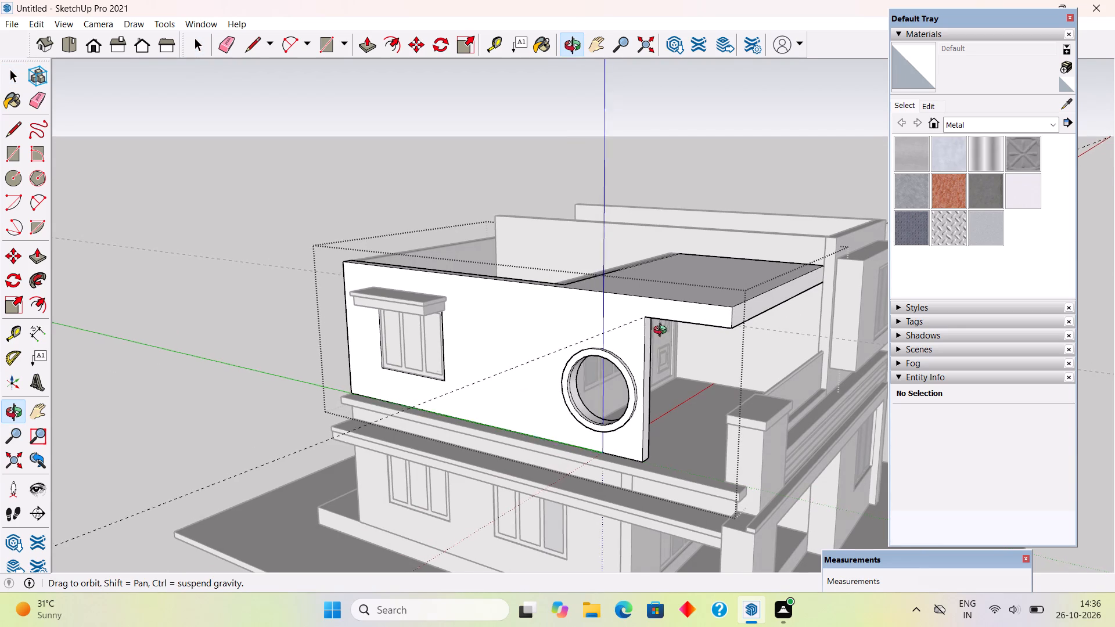
middle_click_drag(663, 331, 720, 302)
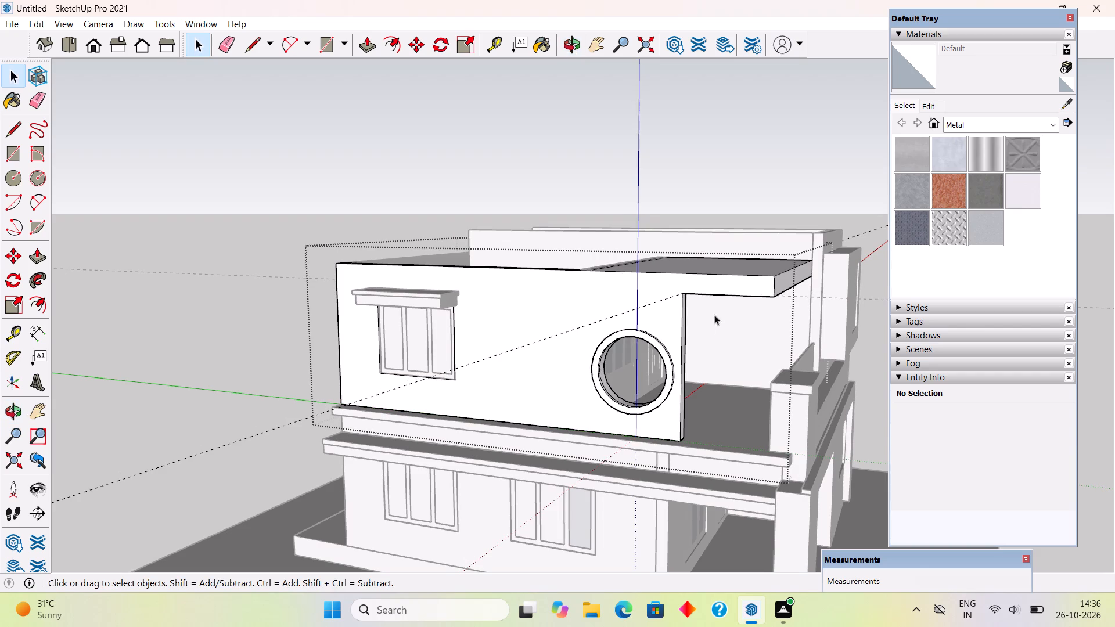
middle_click_drag(666, 361, 778, 372)
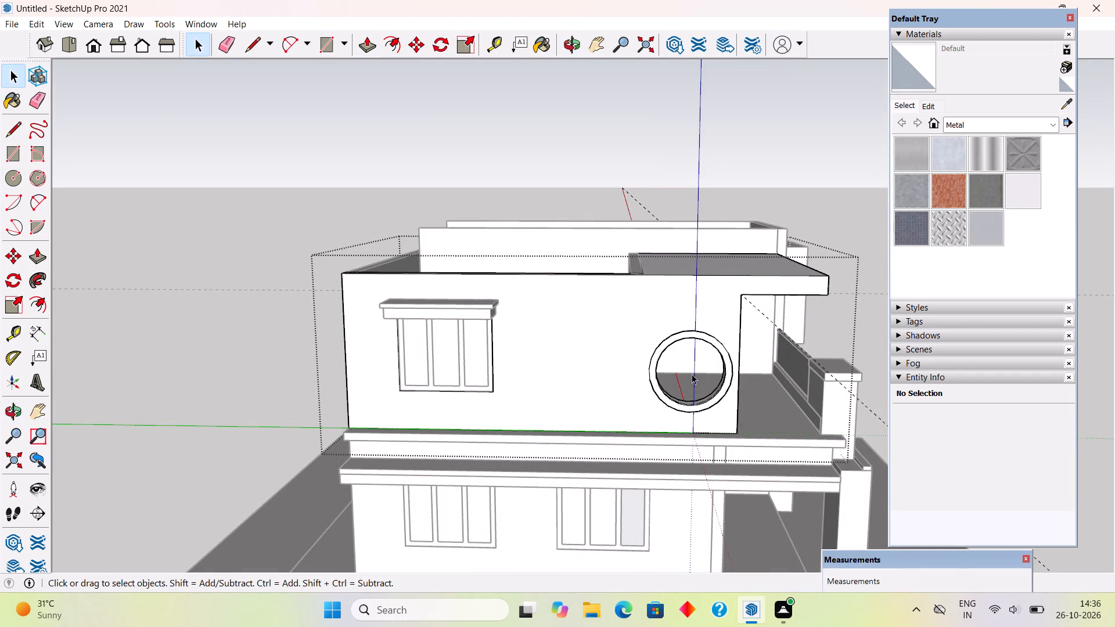
middle_click_drag(692, 374, 653, 352)
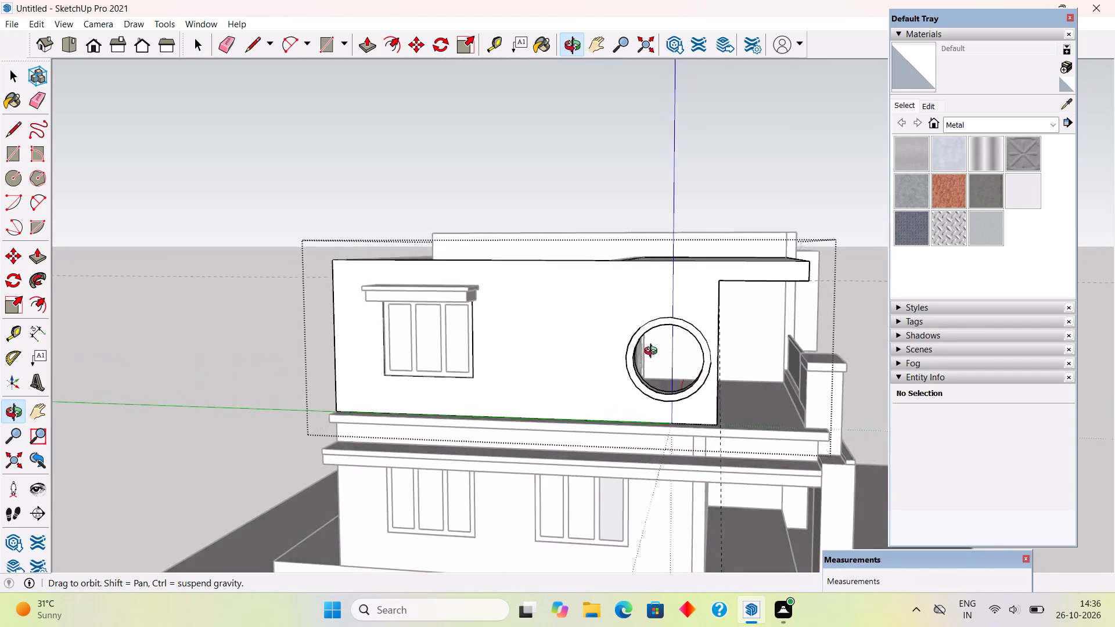
middle_click_drag(653, 352, 434, 311)
scroll(399, 311, "down", 5)
middle_click_drag(454, 311, 373, 326)
scroll(373, 326, "up", 3)
left_click(297, 153)
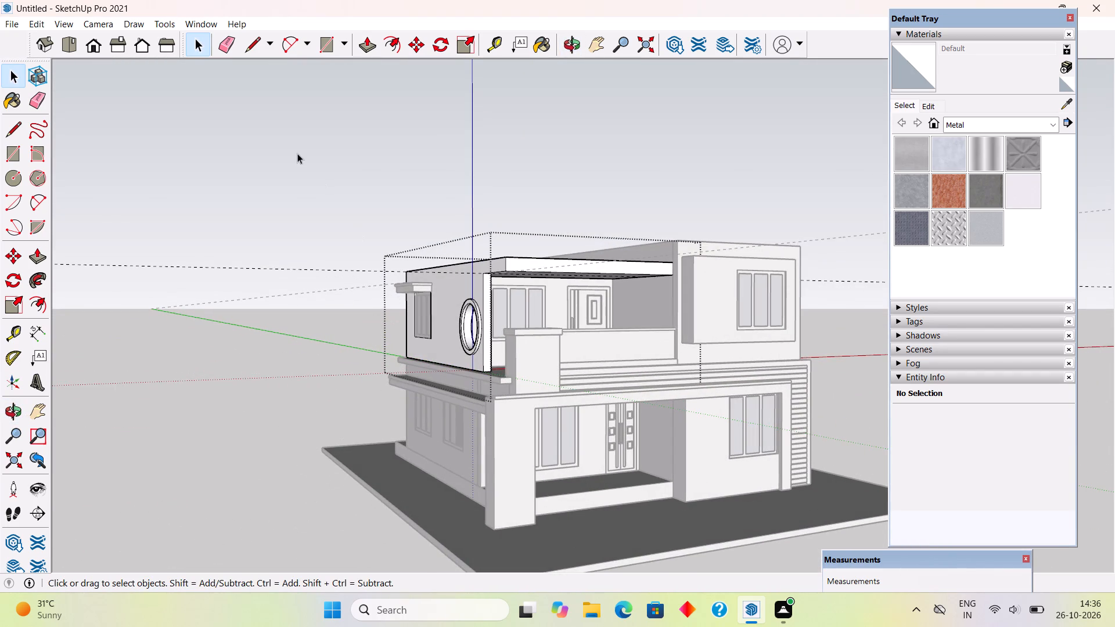
middle_click_drag(452, 307, 650, 316)
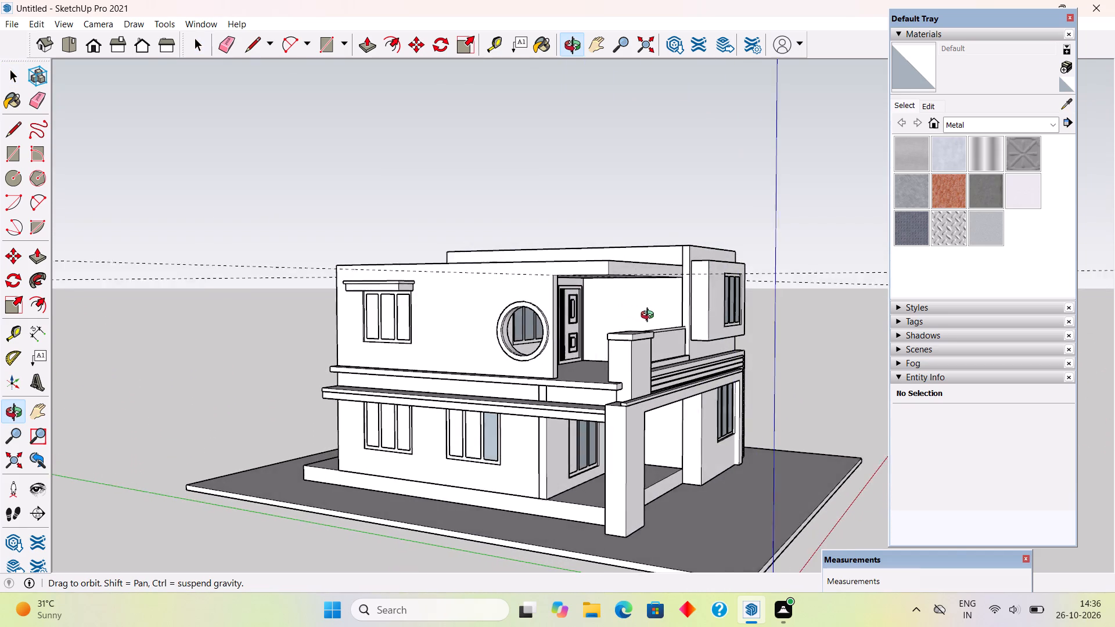
middle_click_drag(650, 316, 650, 317)
Push the underside of the terrace roof slab up 4" to make the slab thinner.
scroll(531, 244, "up", 6)
middle_click_drag(595, 265, 550, 158)
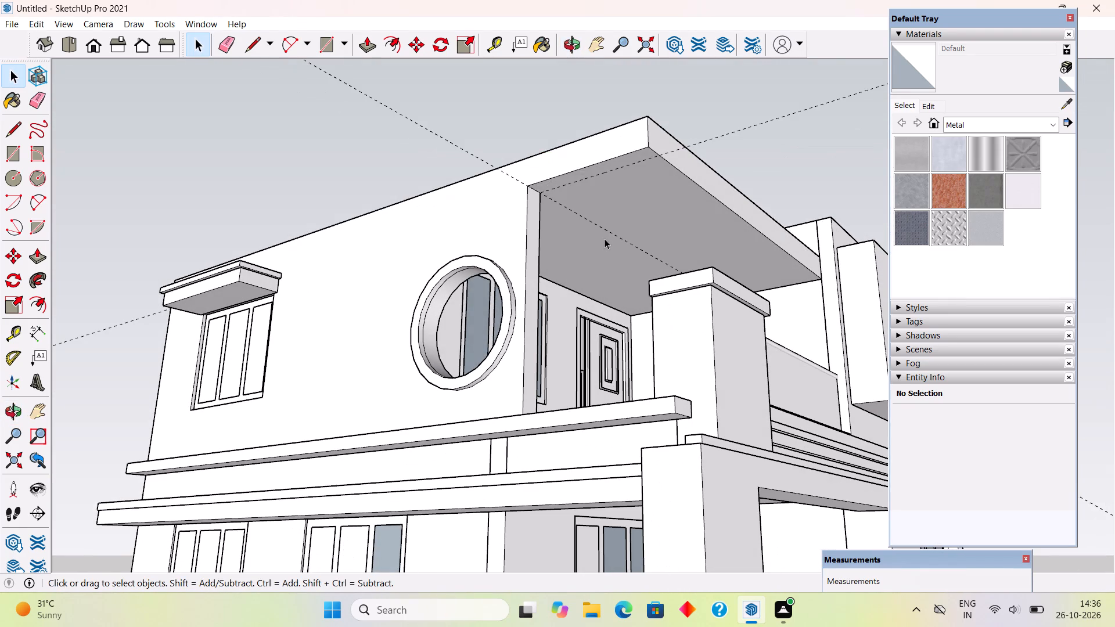
left_click(605, 239)
triple_click(599, 194)
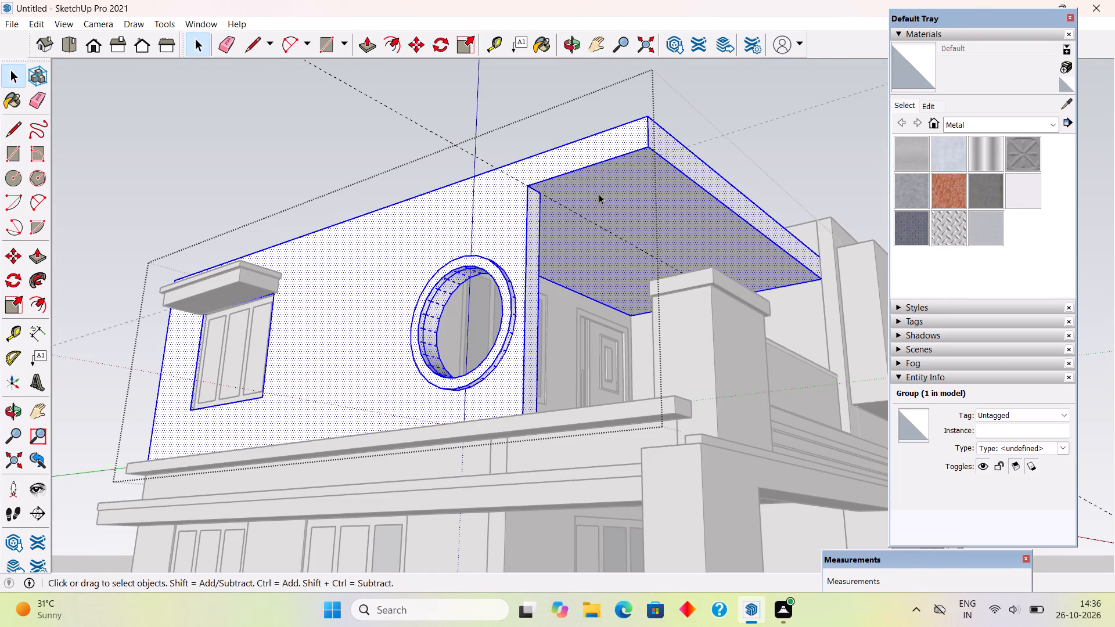
middle_click_drag(599, 194, 463, 191)
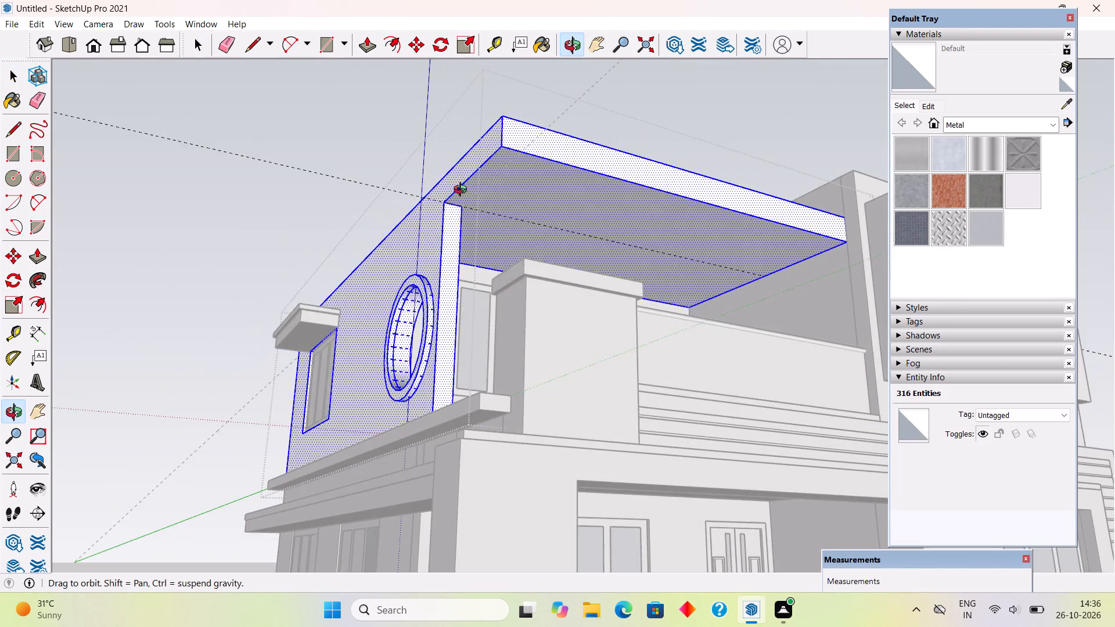
middle_click_drag(463, 191, 450, 228)
scroll(450, 228, "up", 6)
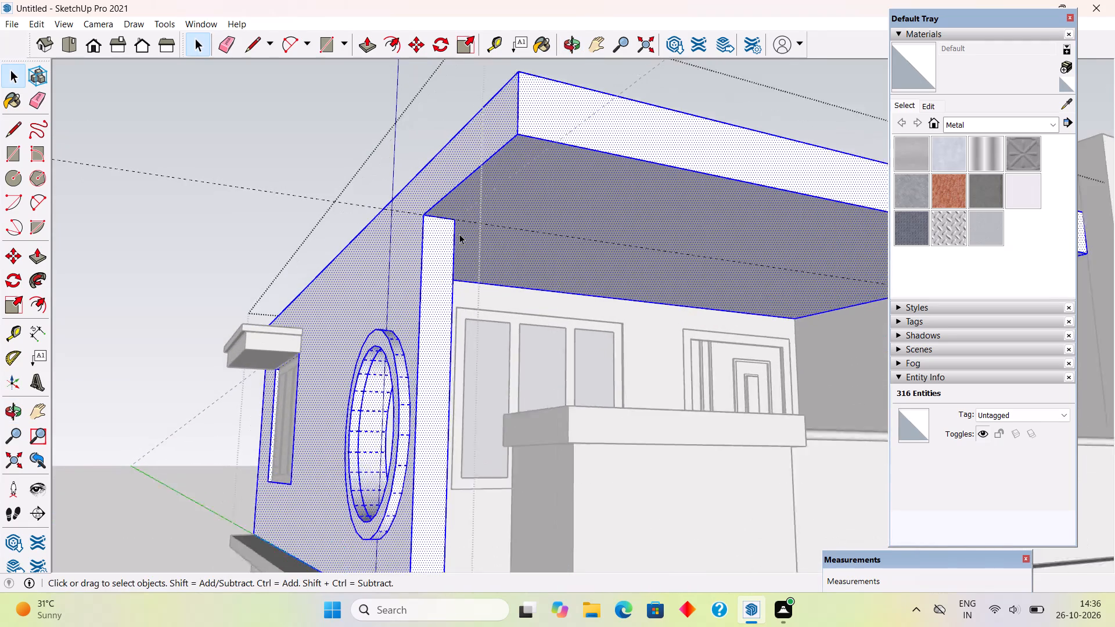
middle_click_drag(448, 236, 279, 230)
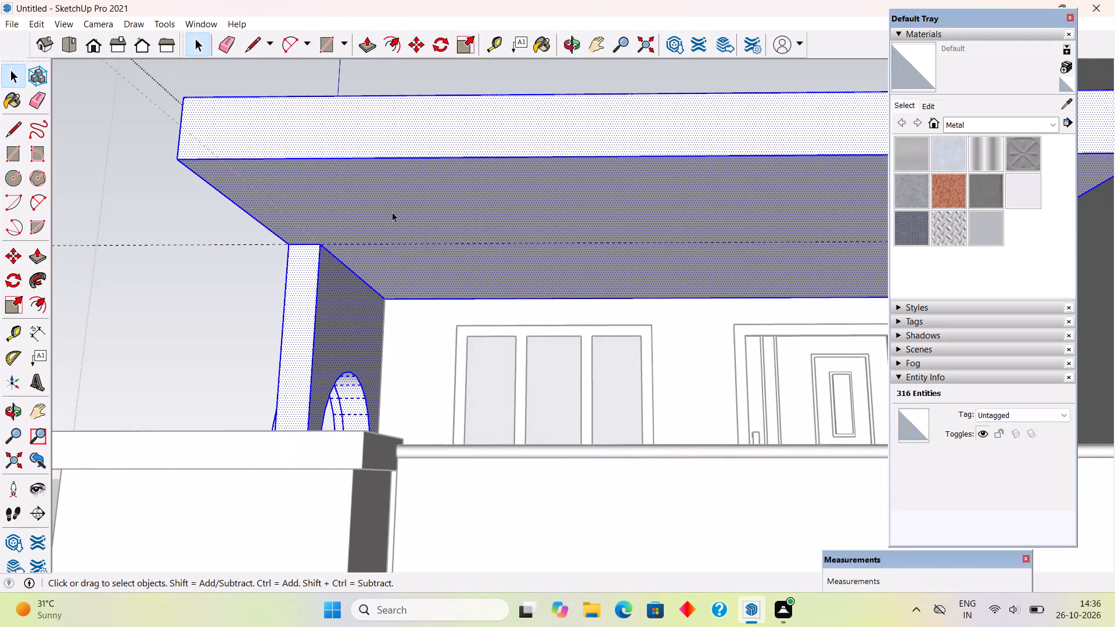
left_click(392, 212)
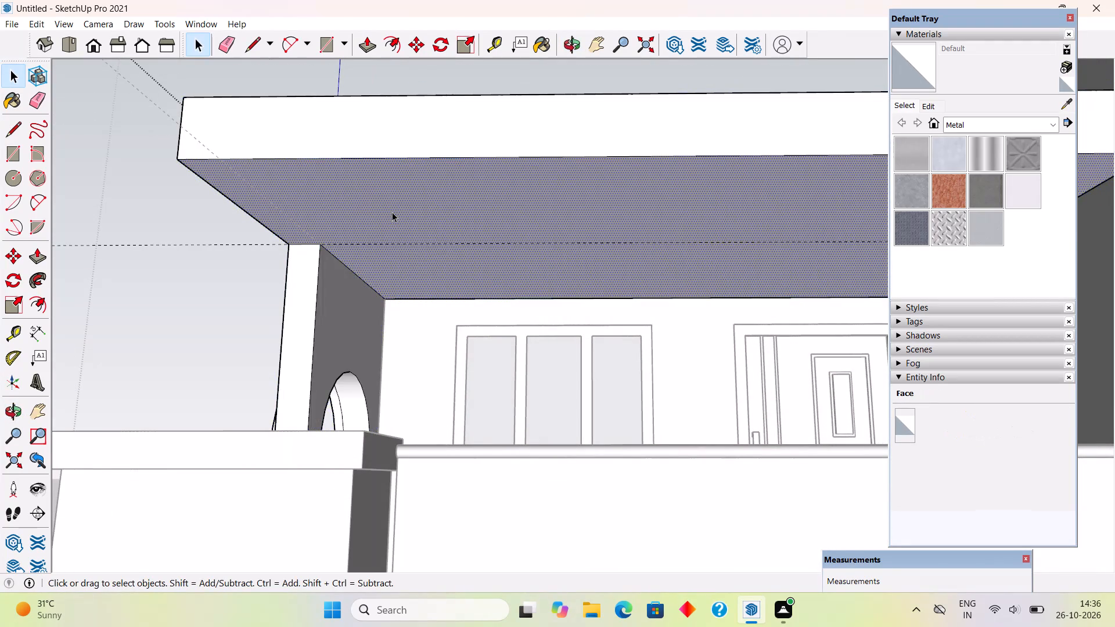
key("p")
left_click(392, 212)
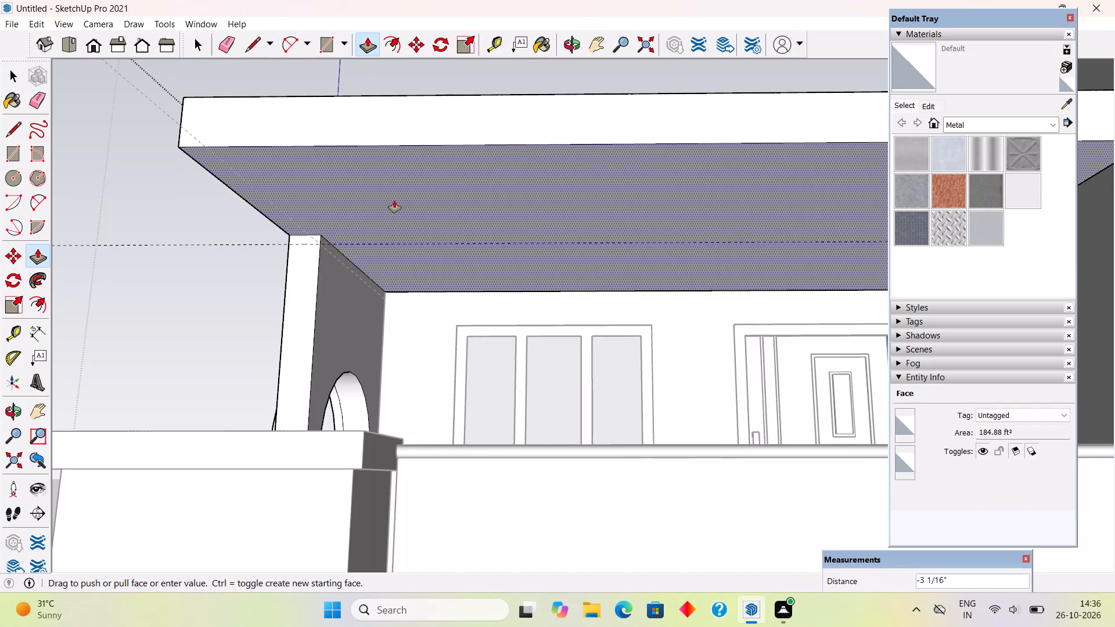
type("4\"")
key("Return")
key("space")
left_click(163, 194)
Extend the terrace end of the upper wall beside the round window outward by 8".
middle_click_drag(218, 239, 274, 273)
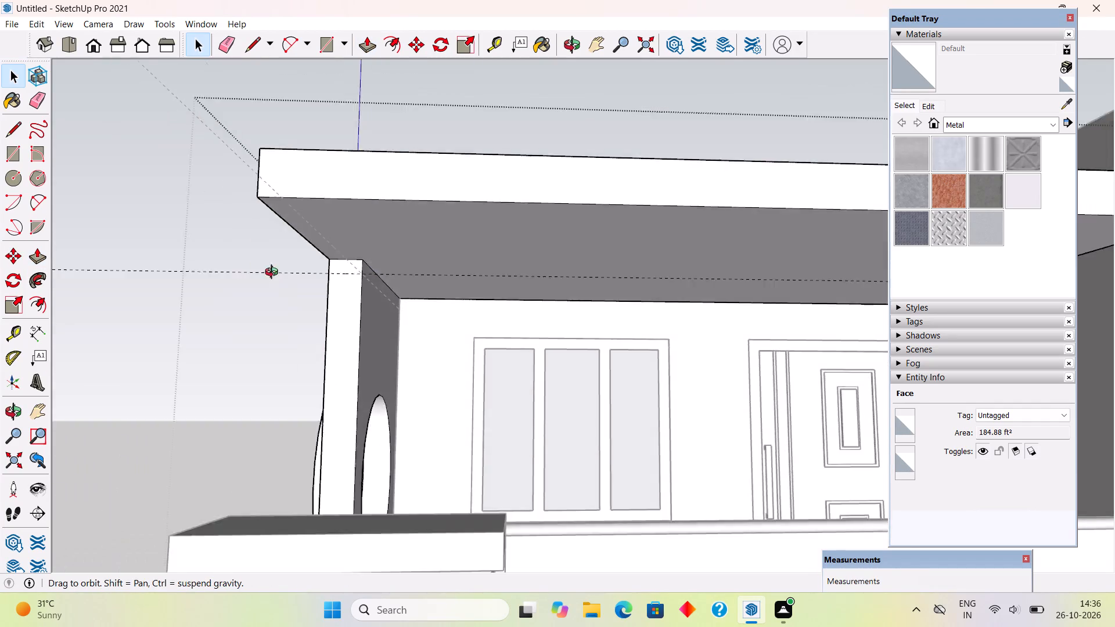
middle_click_drag(274, 273, 424, 302)
scroll(425, 302, "down", 4)
scroll(267, 276, "down", 5)
middle_click_drag(355, 341, 612, 359)
scroll(750, 304, "up", 2)
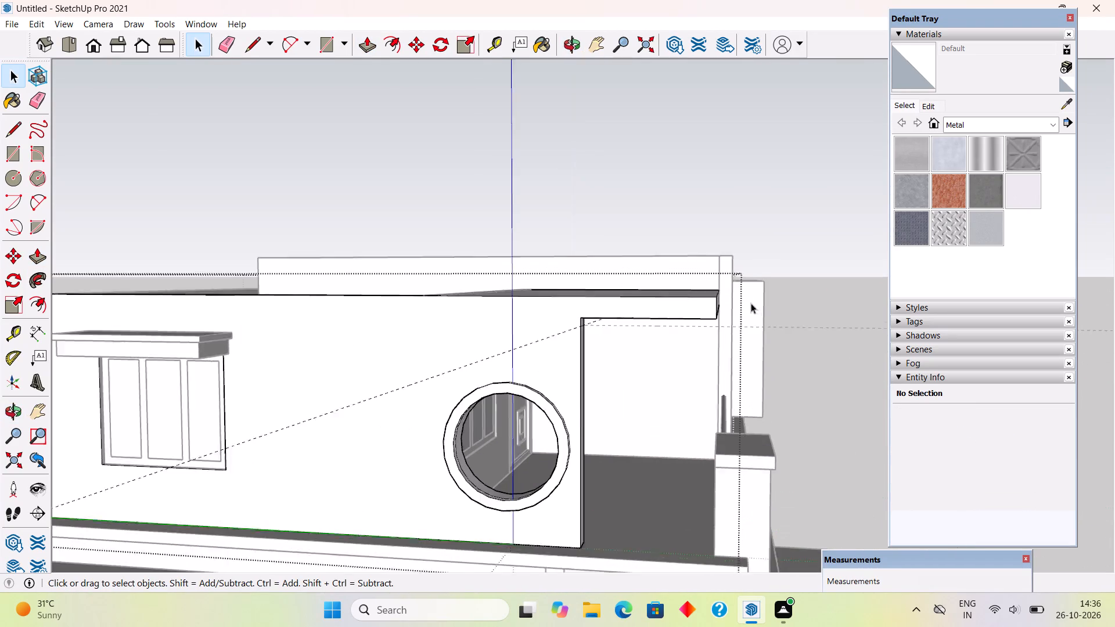
scroll(751, 303, "up", 1)
middle_click_drag(716, 337, 753, 317)
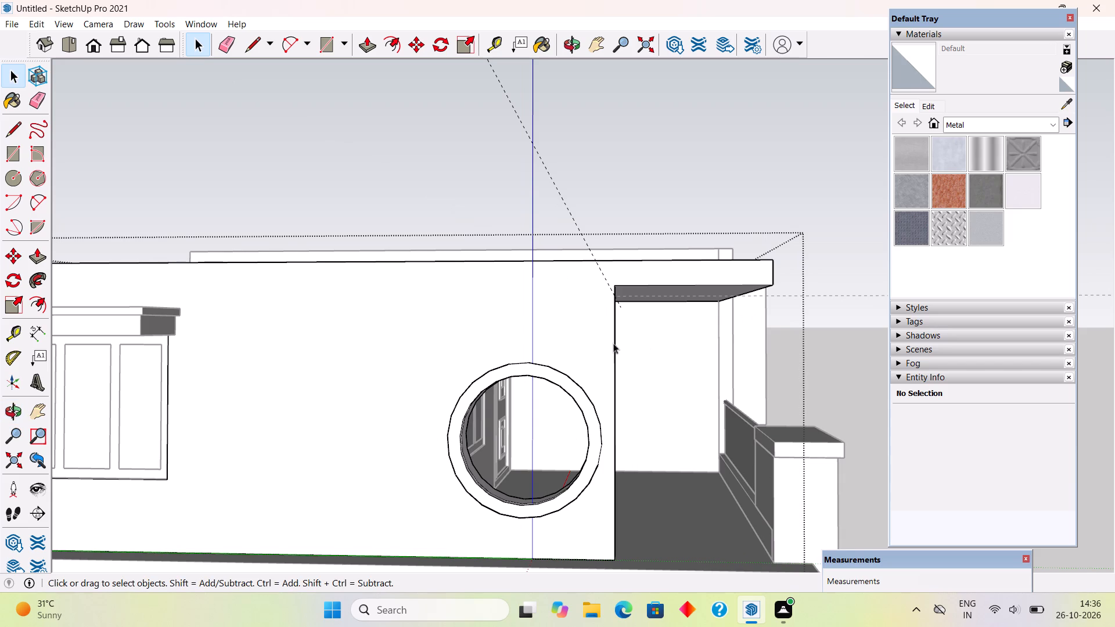
triple_click(599, 337)
middle_click_drag(614, 355, 446, 340)
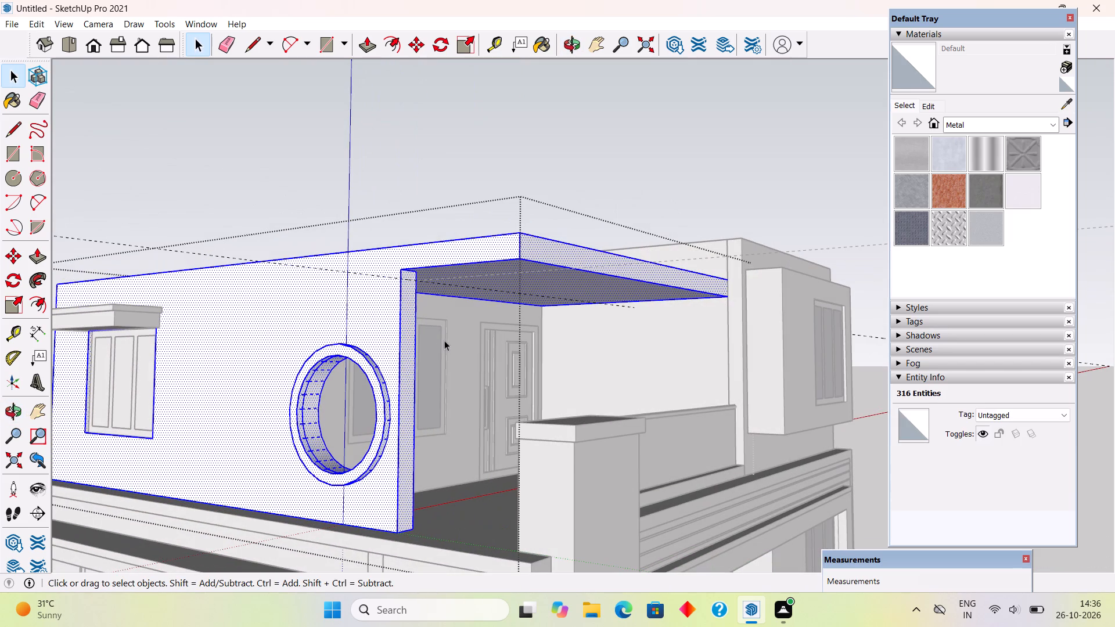
key("p")
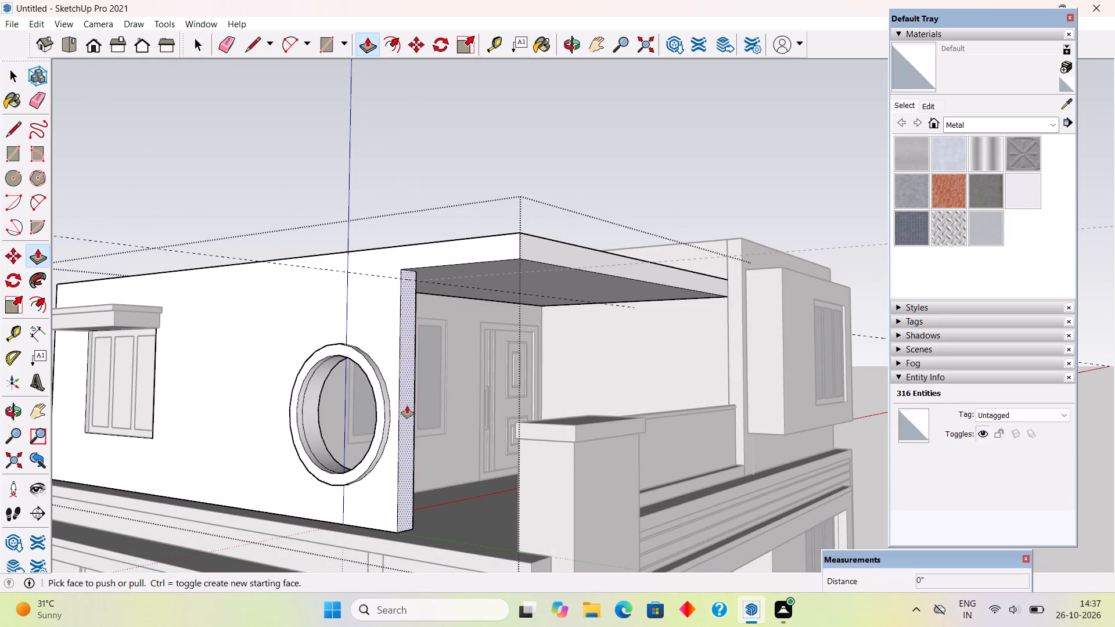
left_click(408, 405)
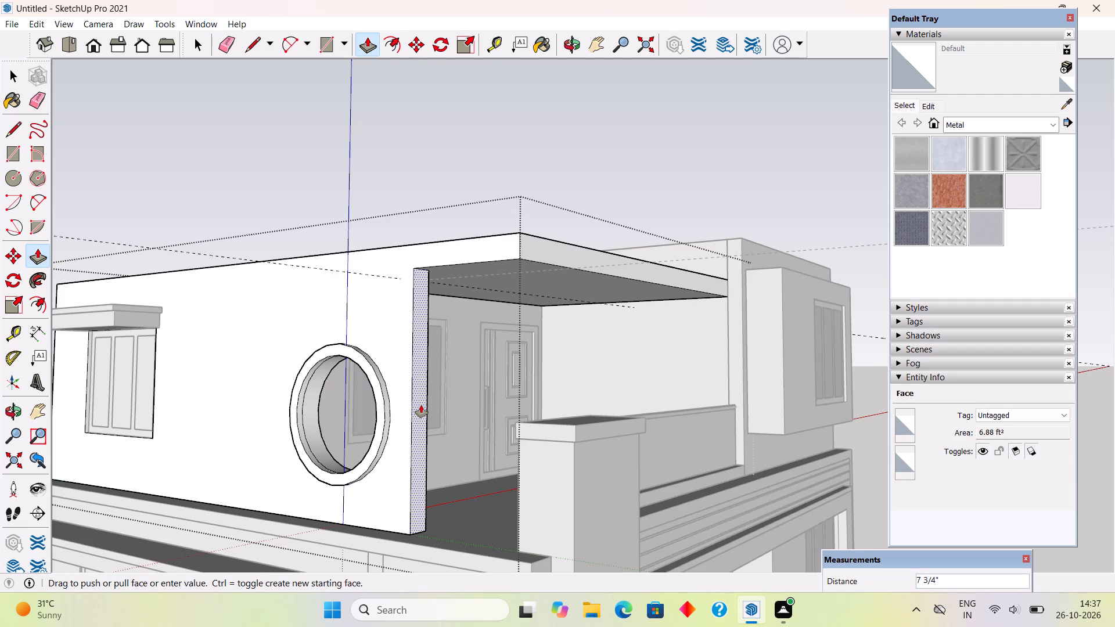
type("8\"")
key("Return")
key("space")
scroll(421, 405, "up", 1)
left_click(384, 136)
Examine the terrace roof overhang, the extended wall end and the corner pillar from the side and above.
scroll(384, 136, "down", 5)
middle_click_drag(430, 248, 602, 322)
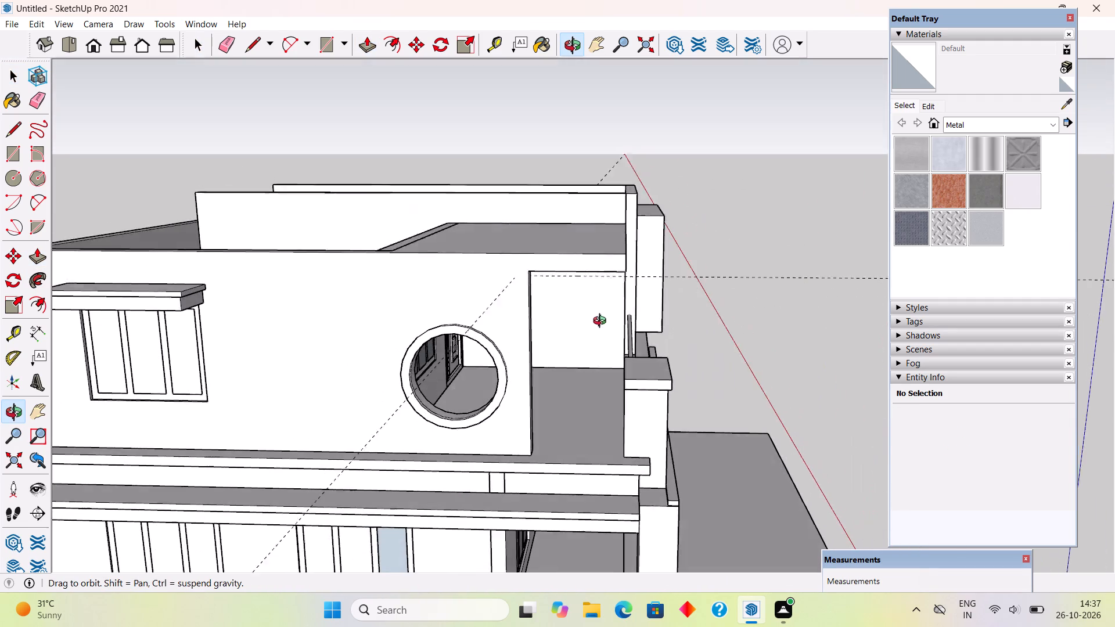
middle_click_drag(602, 322, 603, 322)
middle_click_drag(665, 356, 696, 320)
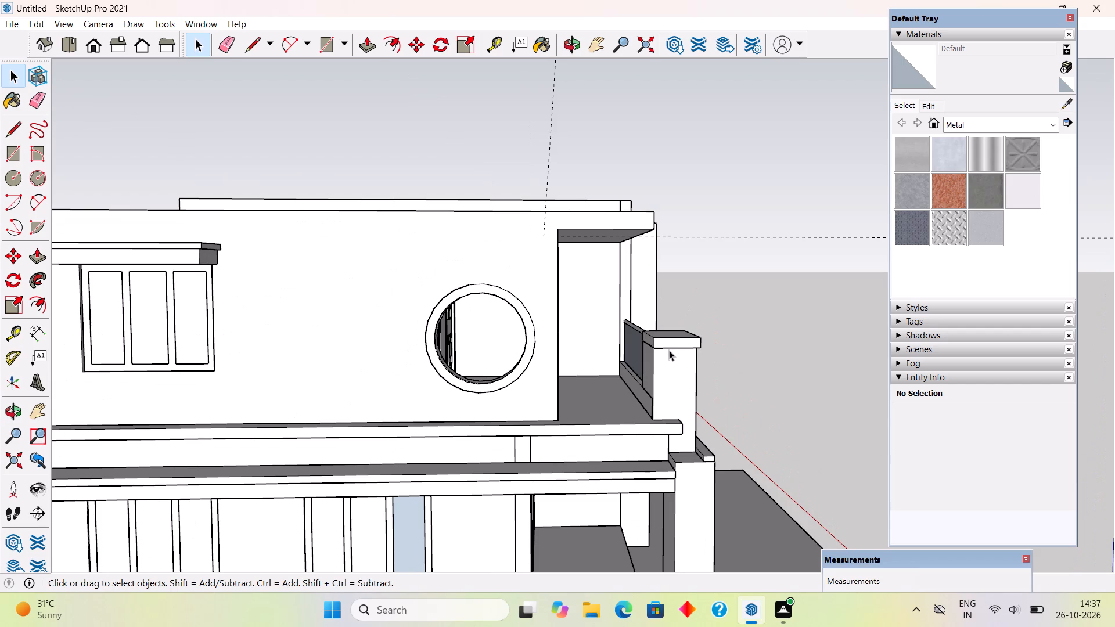
middle_click_drag(670, 372, 682, 418)
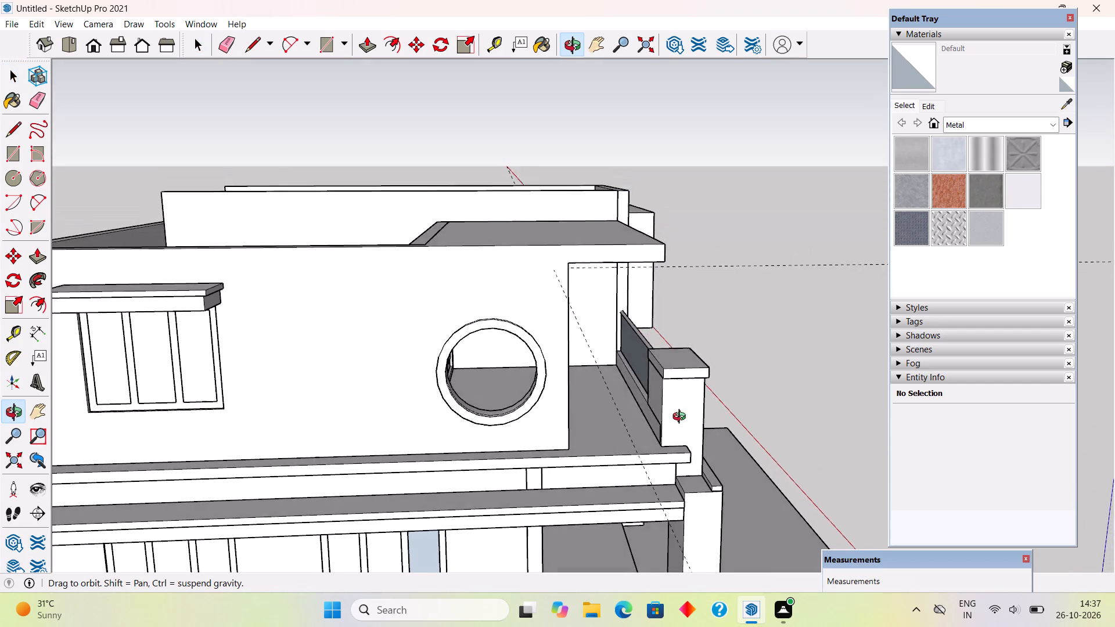
middle_click_drag(682, 418, 600, 445)
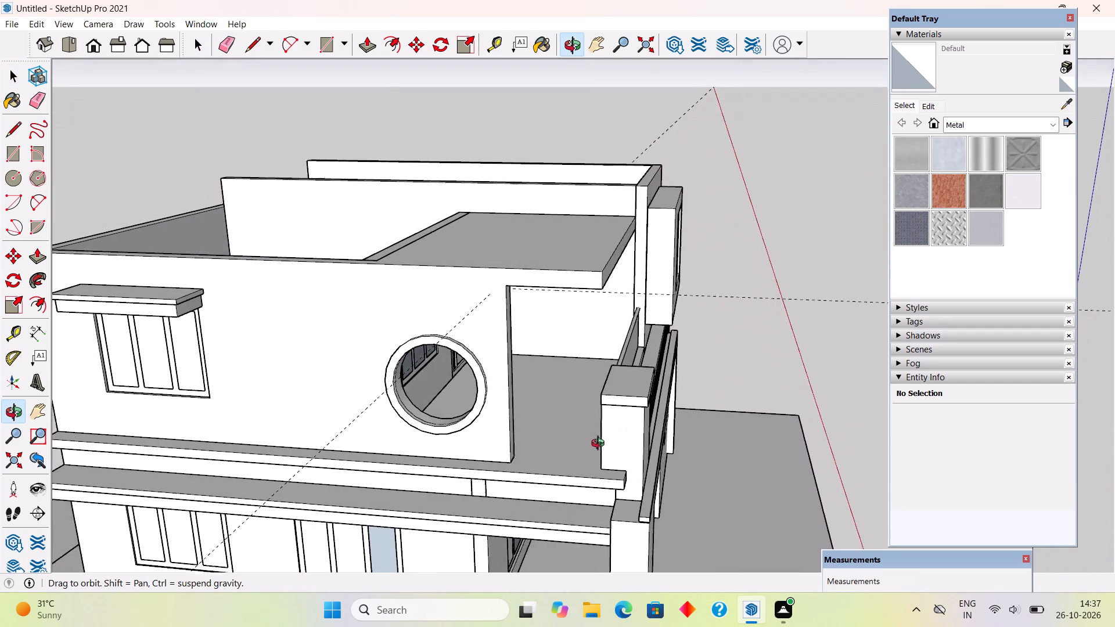
middle_click_drag(600, 445, 606, 452)
scroll(587, 440, "down", 2)
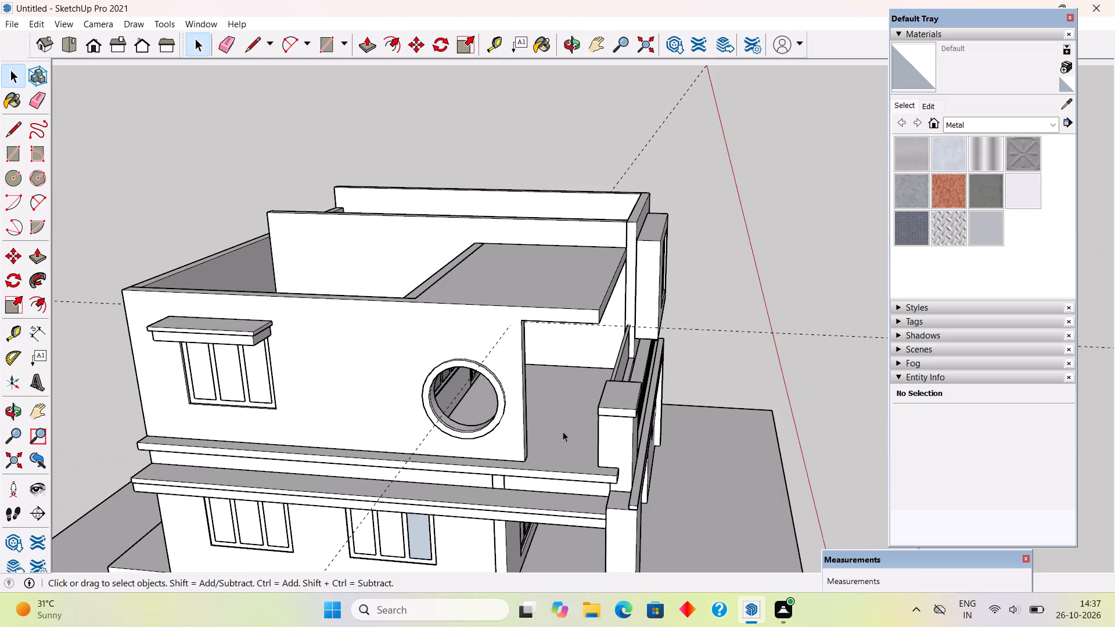
scroll(563, 431, "down", 1)
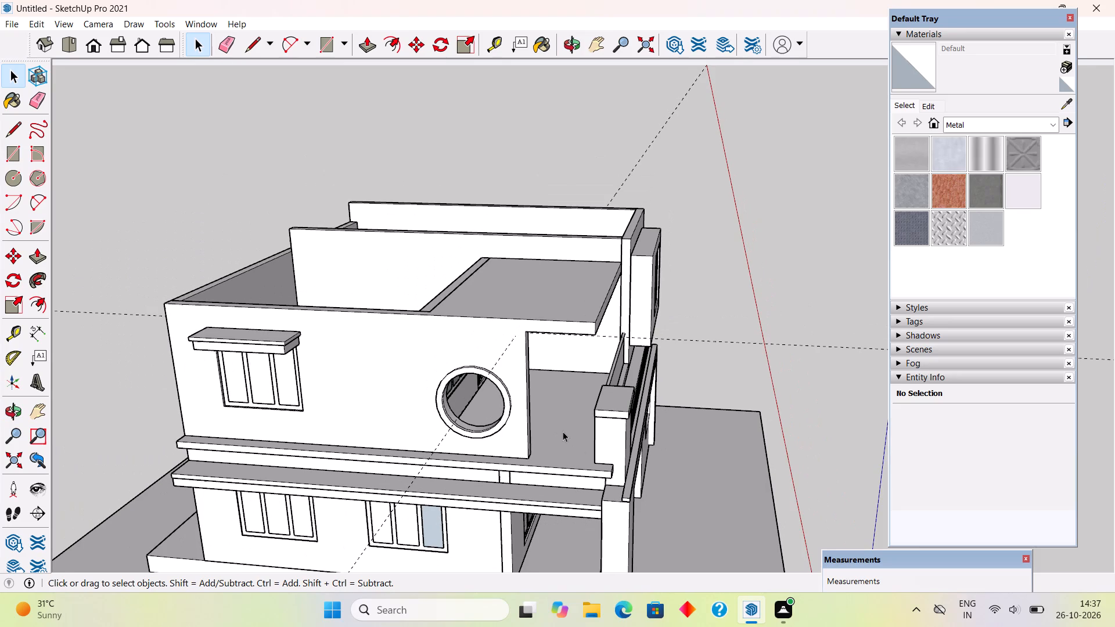
scroll(563, 431, "down", 1)
Add two parallel guides across the terrace floor, continuing the outer and inner bottom edges of the round-window wall towards the corner pillar.
scroll(563, 431, "up", 4)
scroll(501, 450, "up", 5)
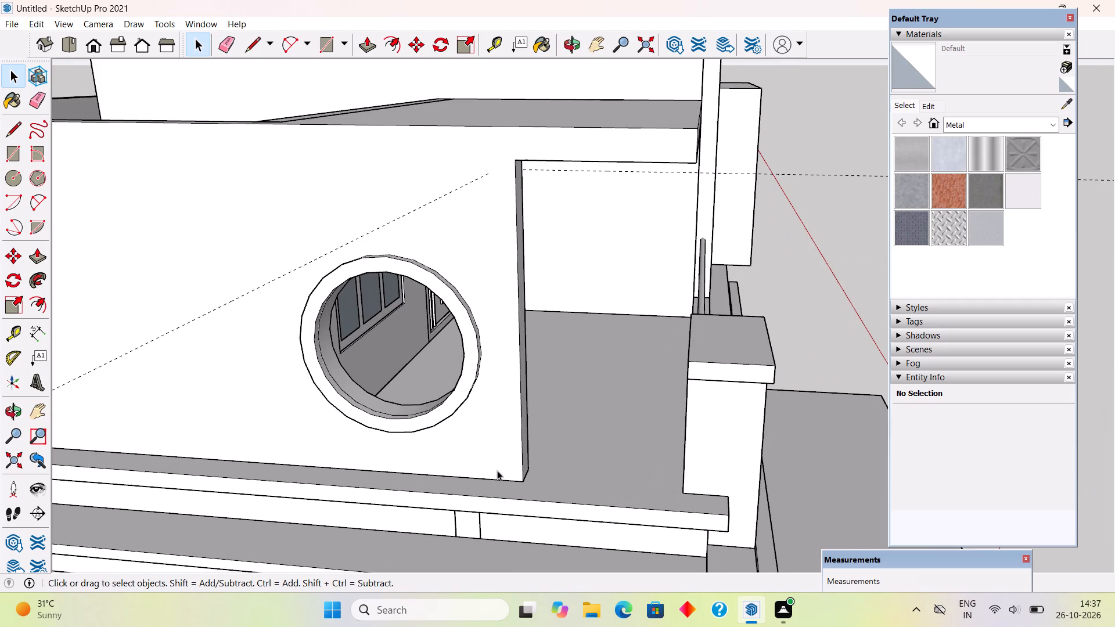
key("t")
double_click(502, 478)
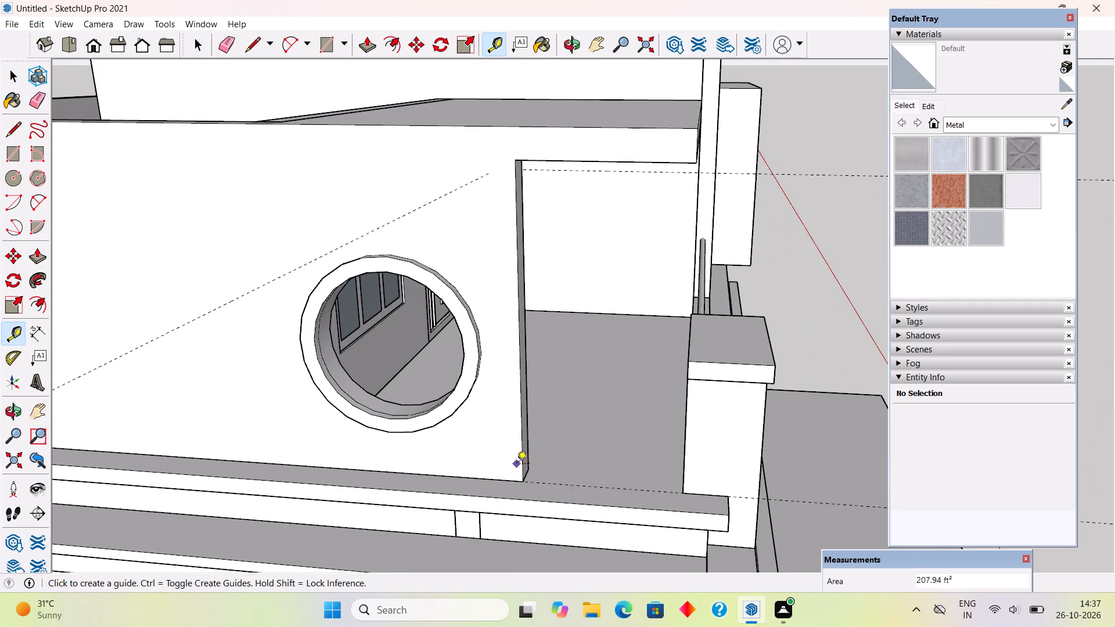
middle_click_drag(506, 473, 258, 521)
scroll(308, 459, "up", 5)
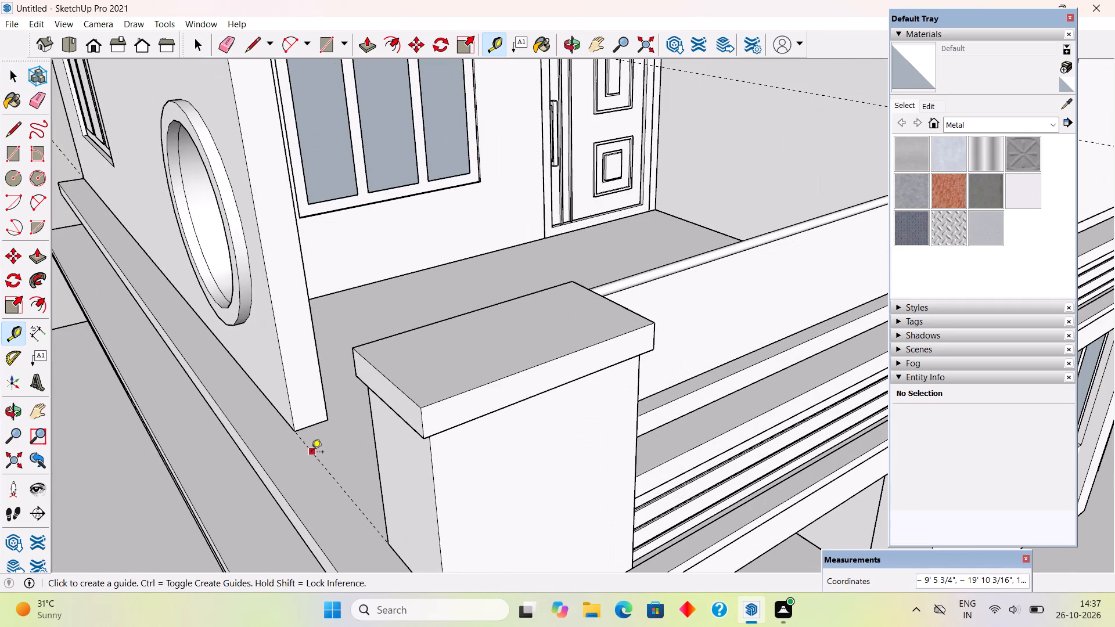
left_click(311, 453)
left_click(324, 423)
middle_click_drag(452, 465, 471, 470)
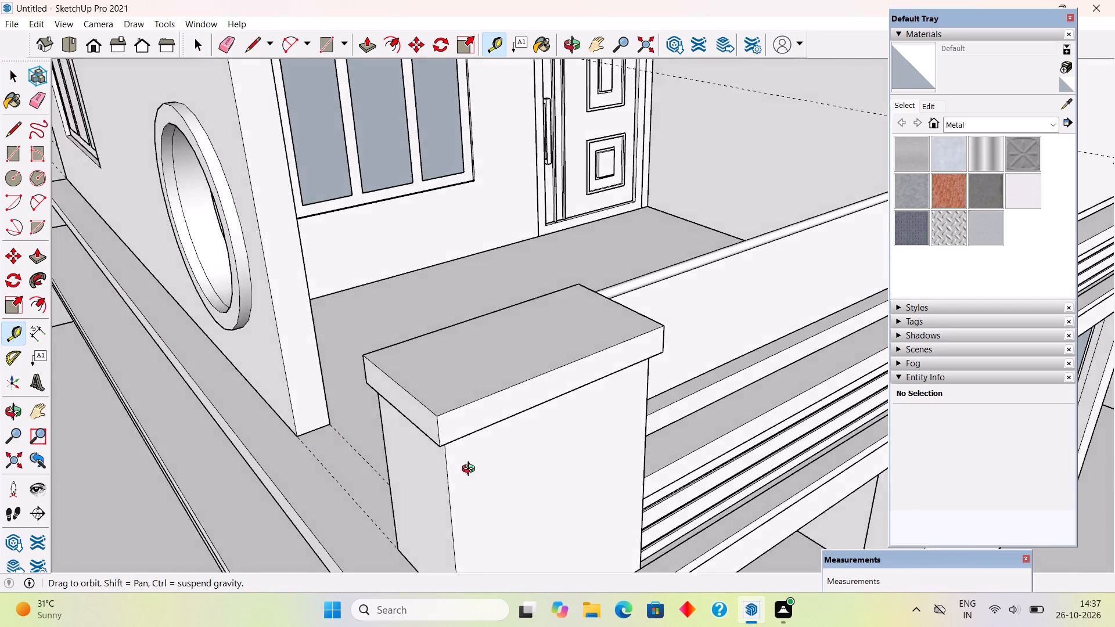
middle_click_drag(471, 470, 623, 460)
key("space")
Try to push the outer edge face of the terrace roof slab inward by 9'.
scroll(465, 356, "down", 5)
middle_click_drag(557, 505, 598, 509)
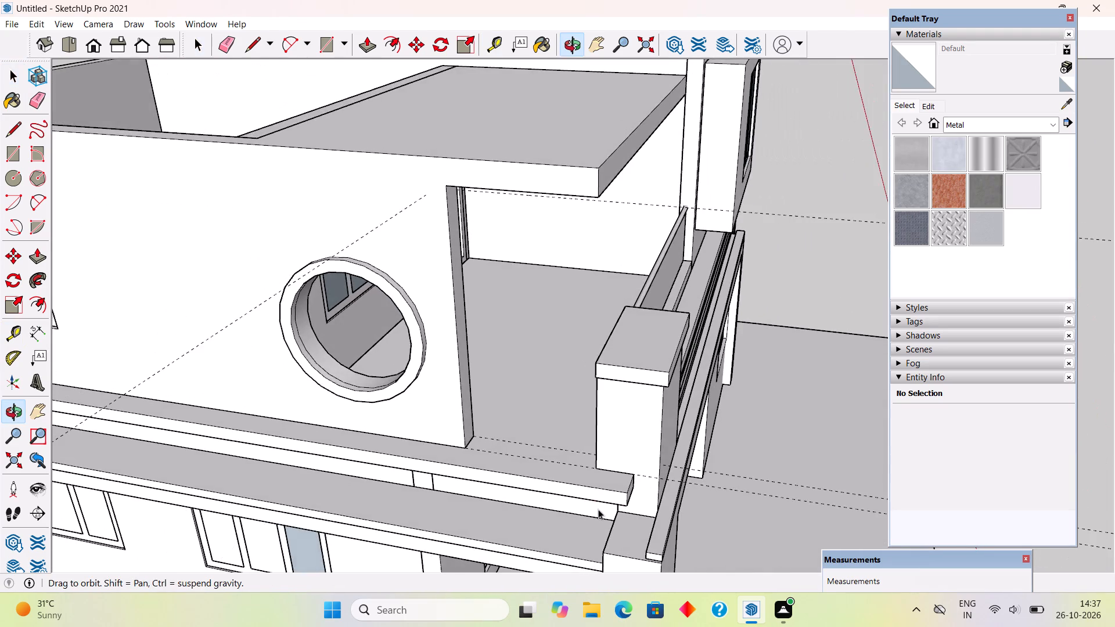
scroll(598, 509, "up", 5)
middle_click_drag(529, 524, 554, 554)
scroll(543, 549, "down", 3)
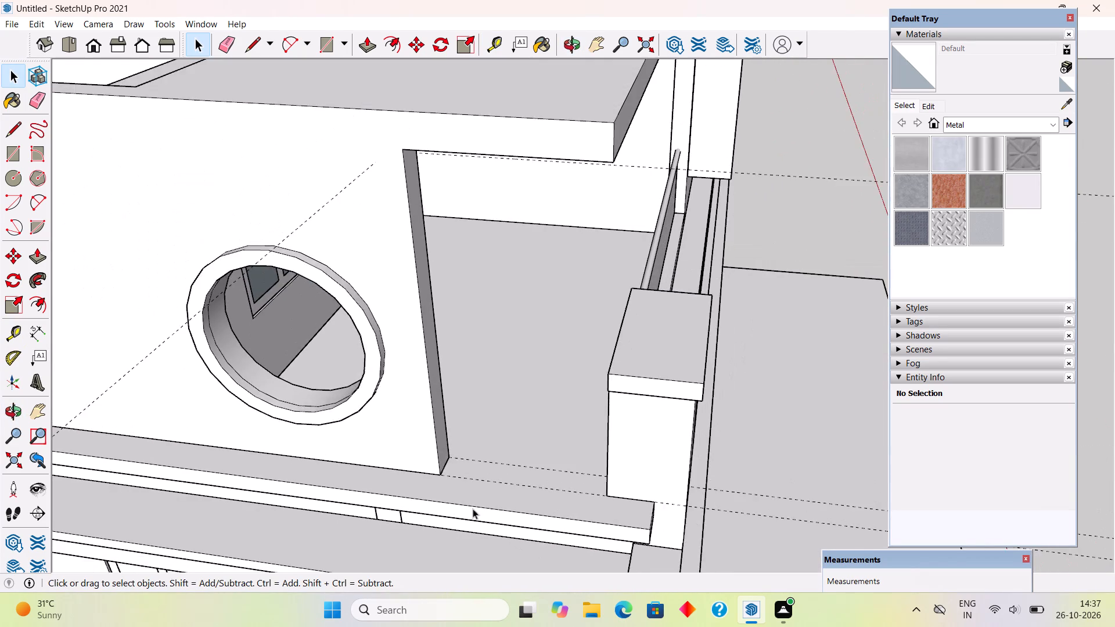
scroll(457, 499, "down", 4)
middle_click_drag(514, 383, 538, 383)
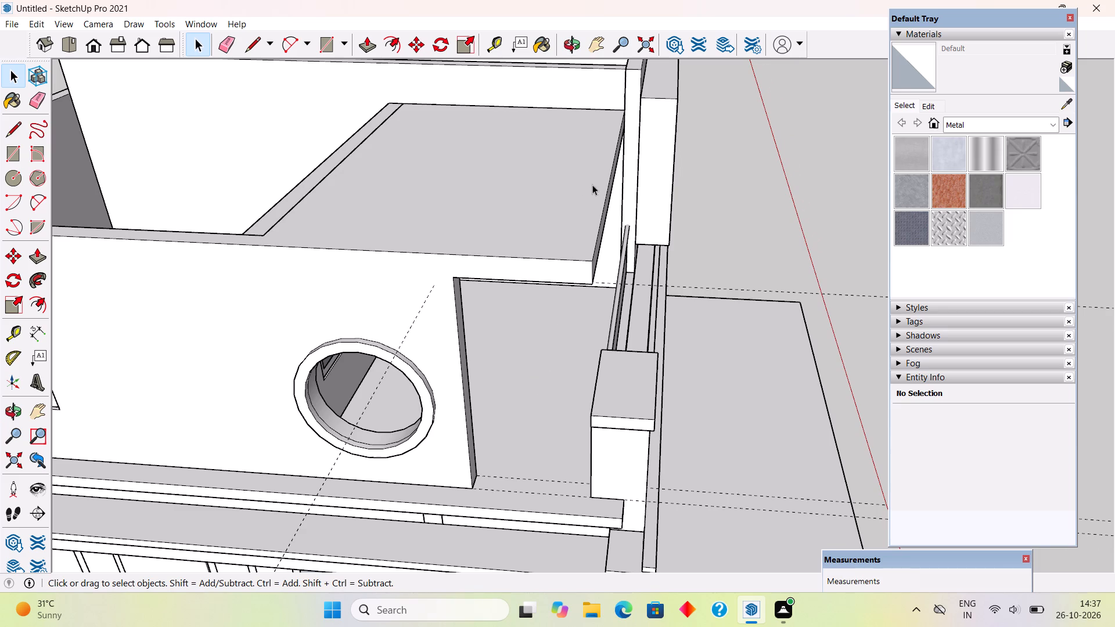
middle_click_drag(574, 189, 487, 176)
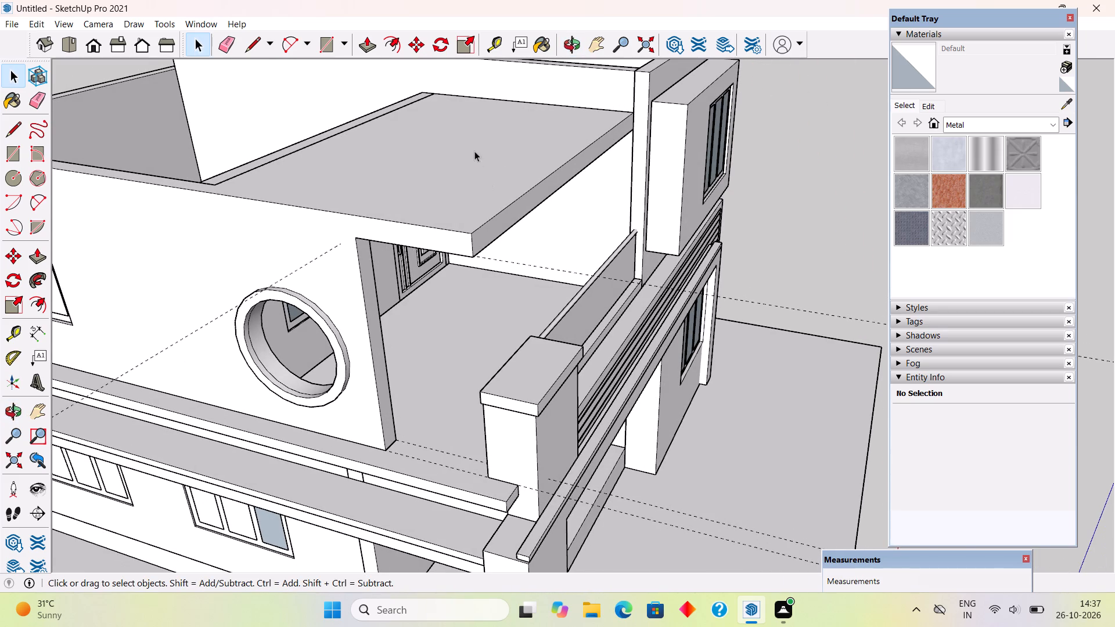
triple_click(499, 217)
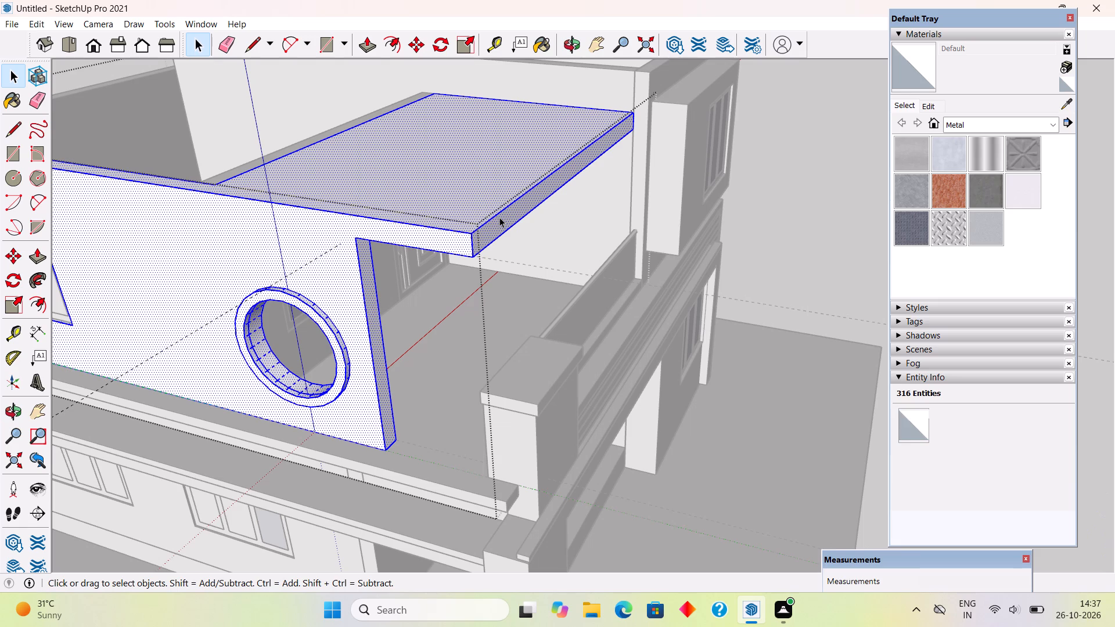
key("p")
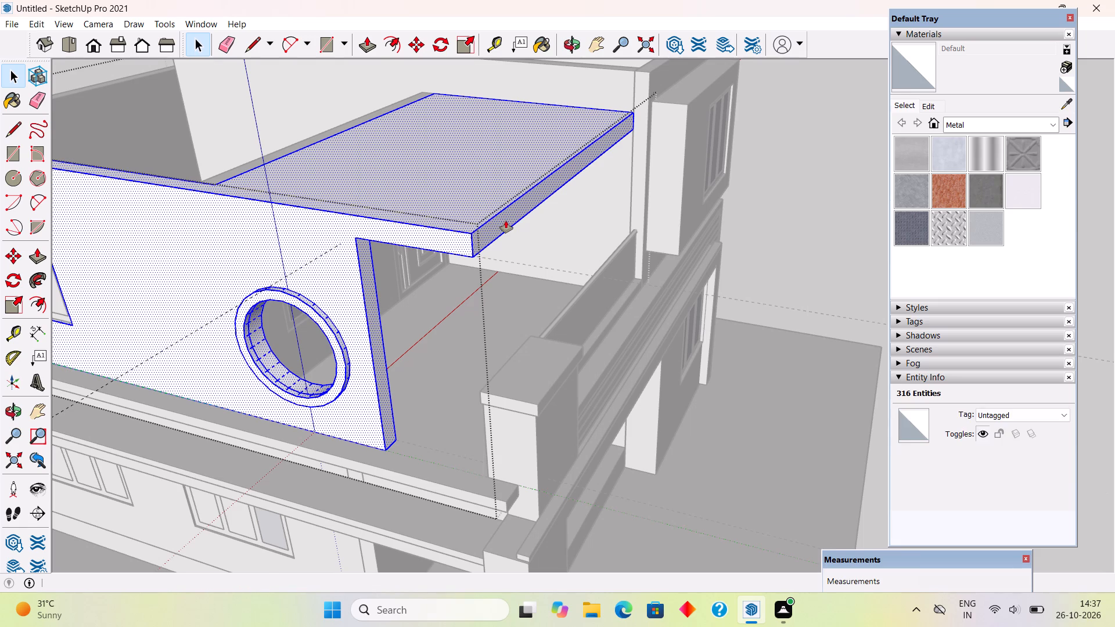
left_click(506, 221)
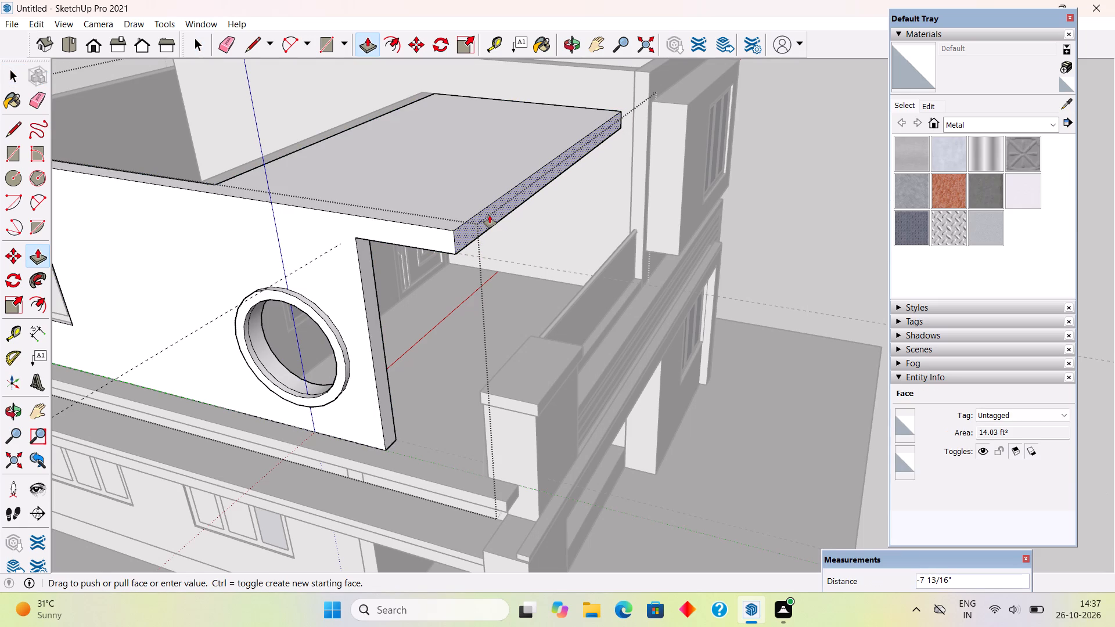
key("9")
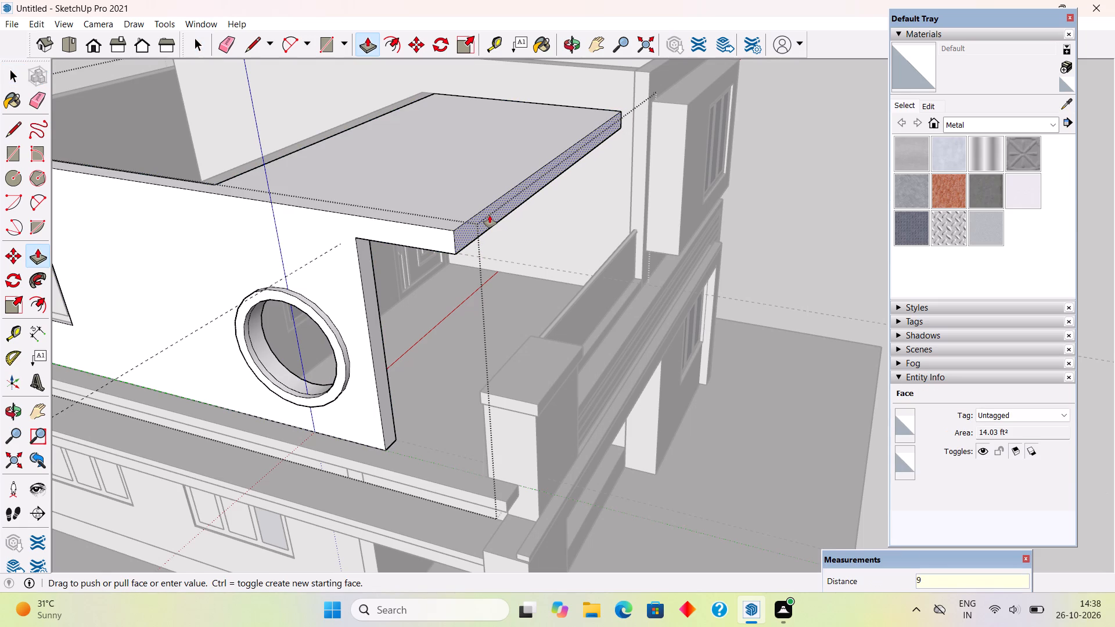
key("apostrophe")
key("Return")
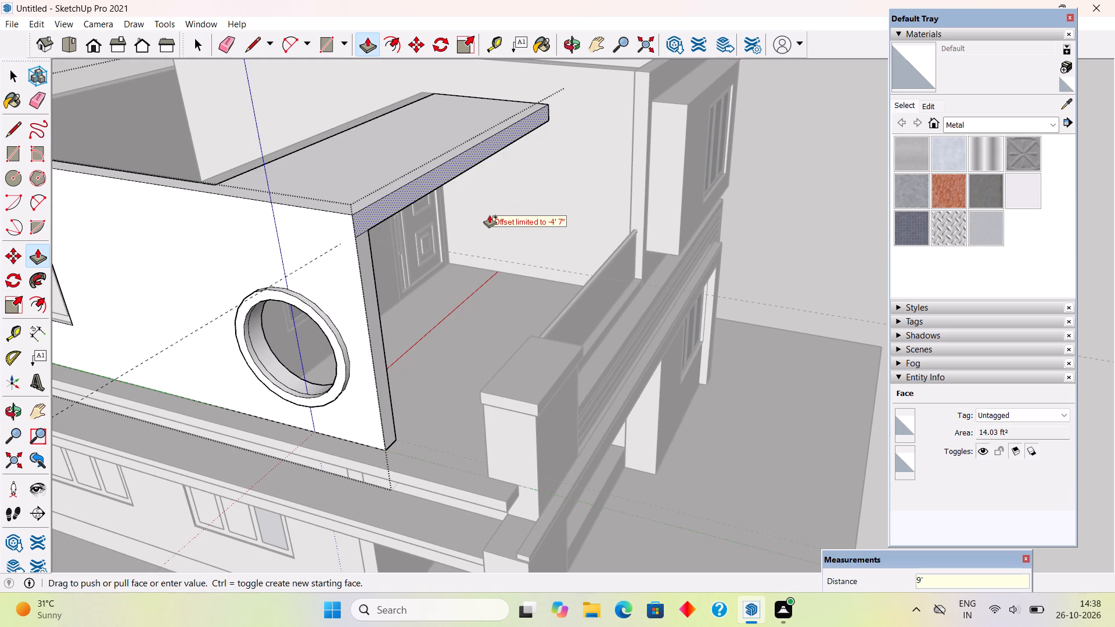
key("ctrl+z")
Push the outer edge face of the terrace roof slab inward by 9" to shorten the overhang.
left_click(487, 236)
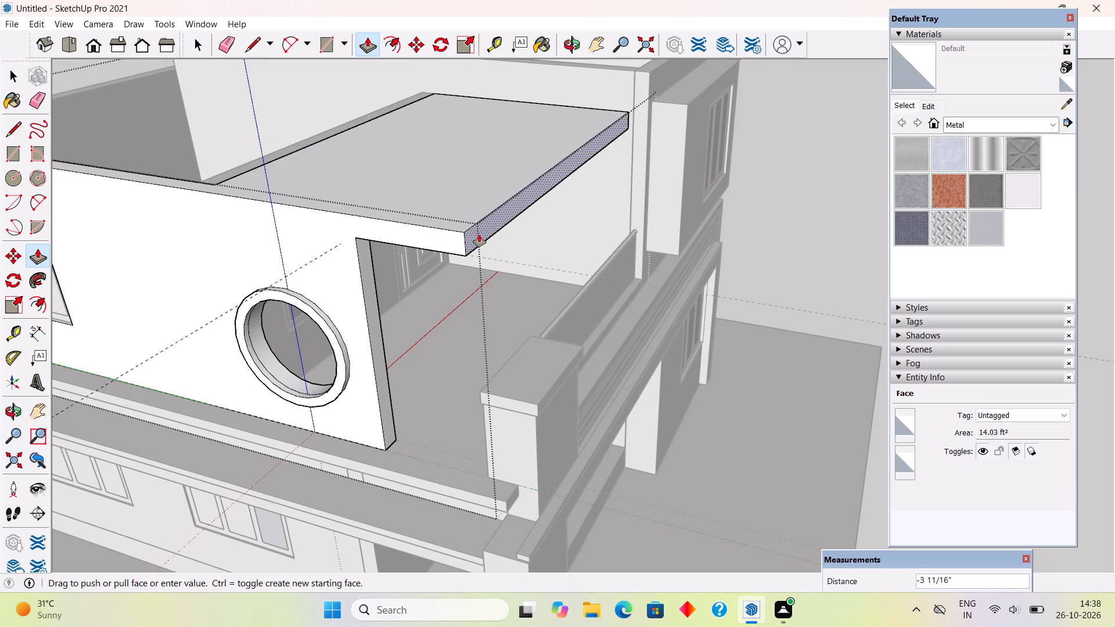
key("9")
key("shift+quotedbl")
key("Return")
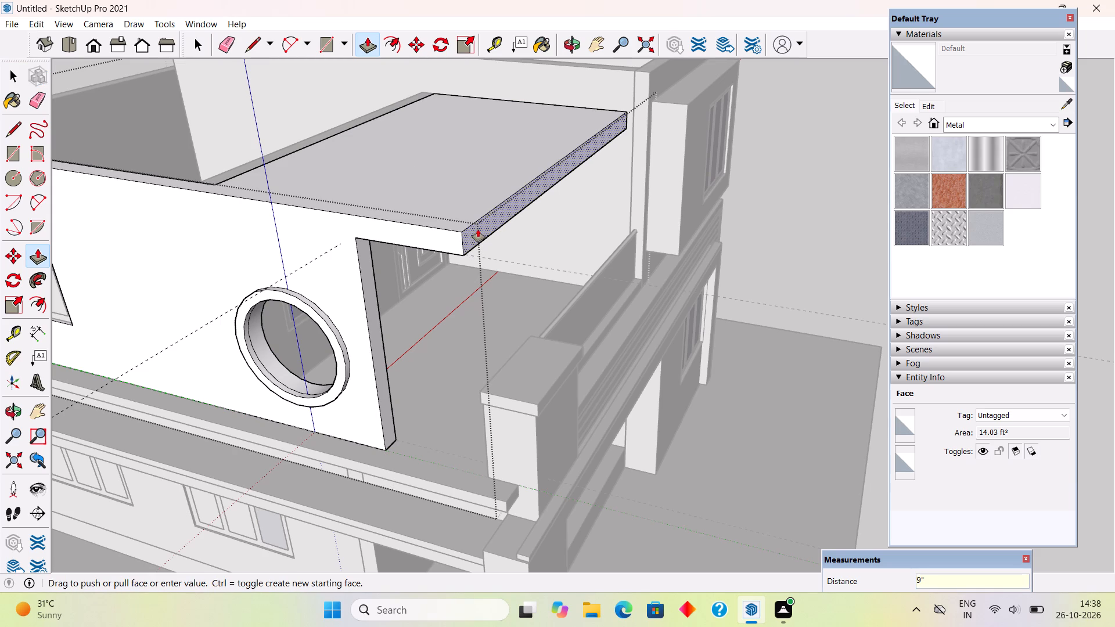
key("space")
left_click(772, 214)
Examine the terrace roof overhang in relation to the round-window wall end, the corner pillar and the floor guides.
middle_click_drag(576, 282, 673, 251)
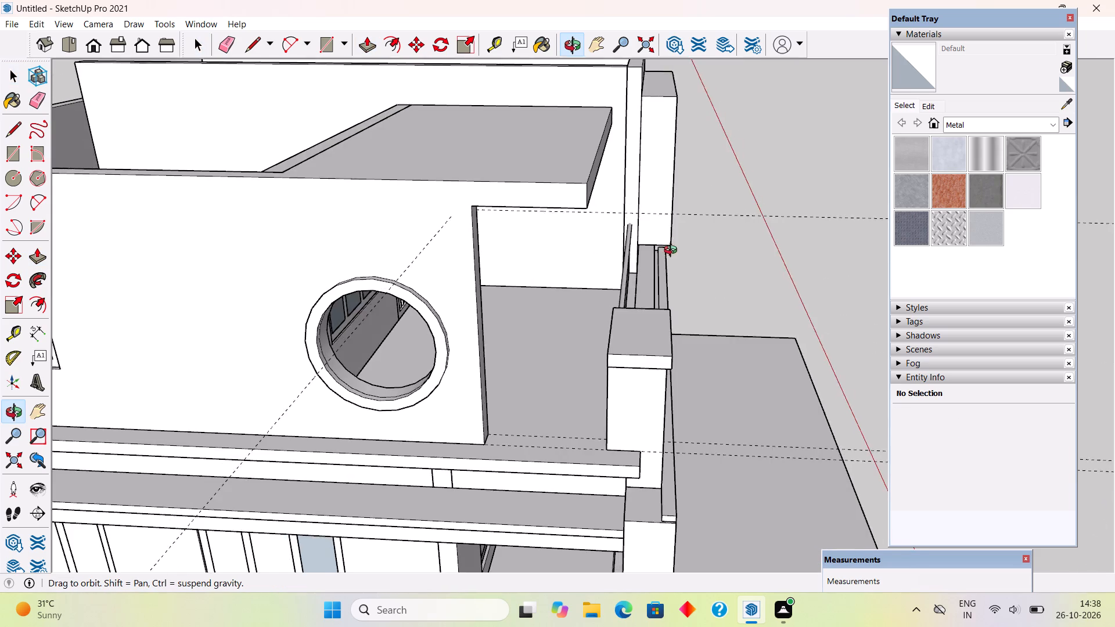
middle_click_drag(673, 251, 675, 230)
middle_click_drag(571, 273, 588, 260)
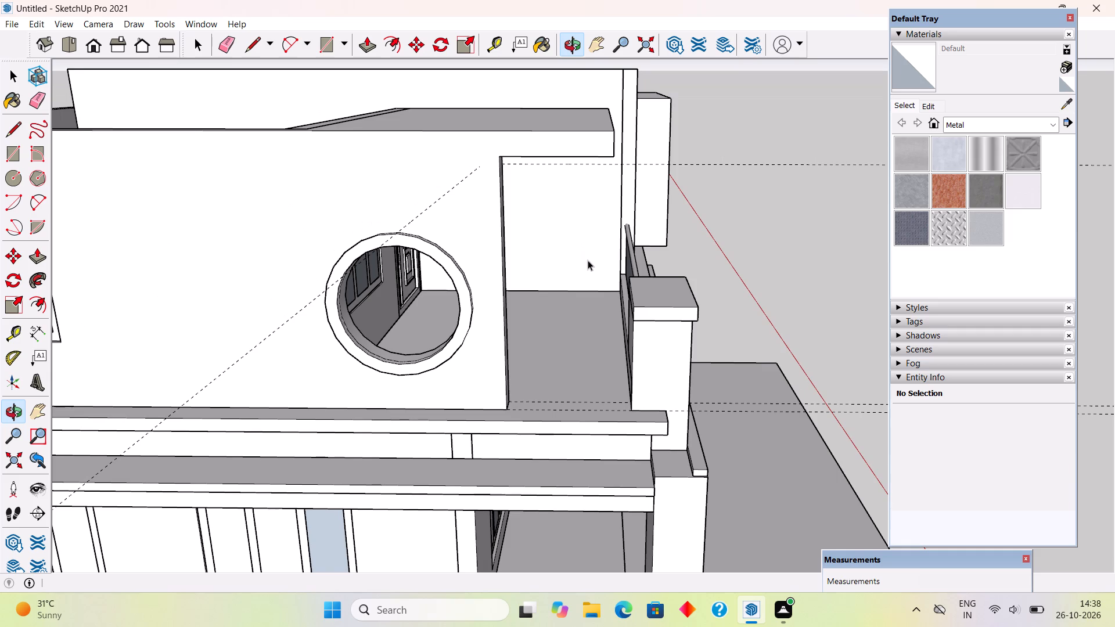
middle_click_drag(578, 335, 532, 408)
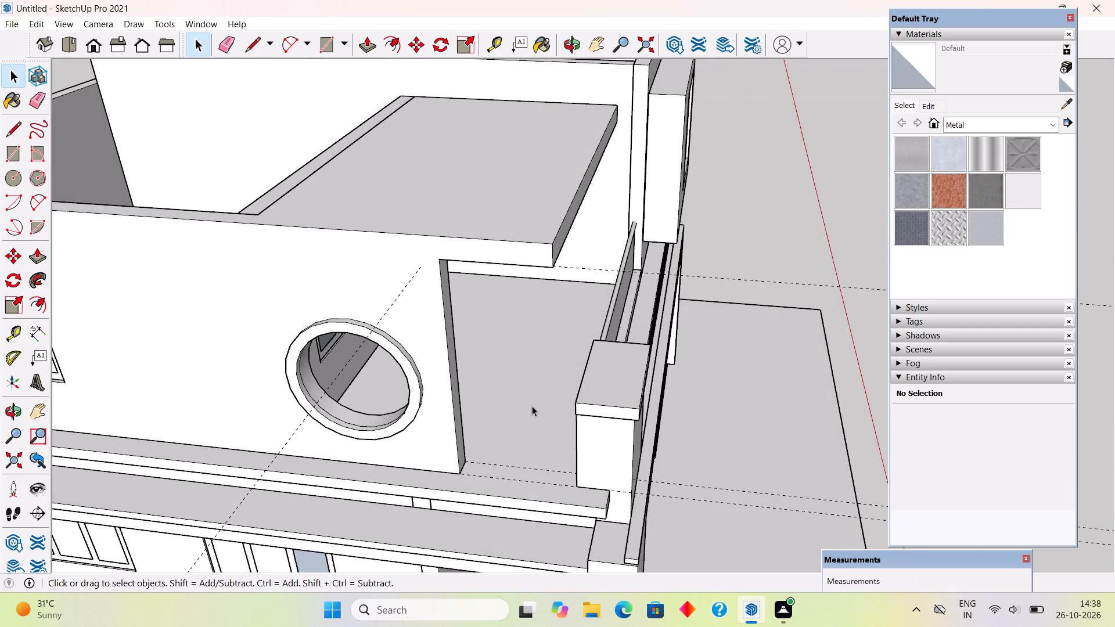
middle_click_drag(543, 424, 548, 432)
scroll(539, 457, "up", 6)
middle_click_drag(503, 507, 479, 552)
scroll(479, 552, "up", 1)
scroll(542, 377, "down", 1)
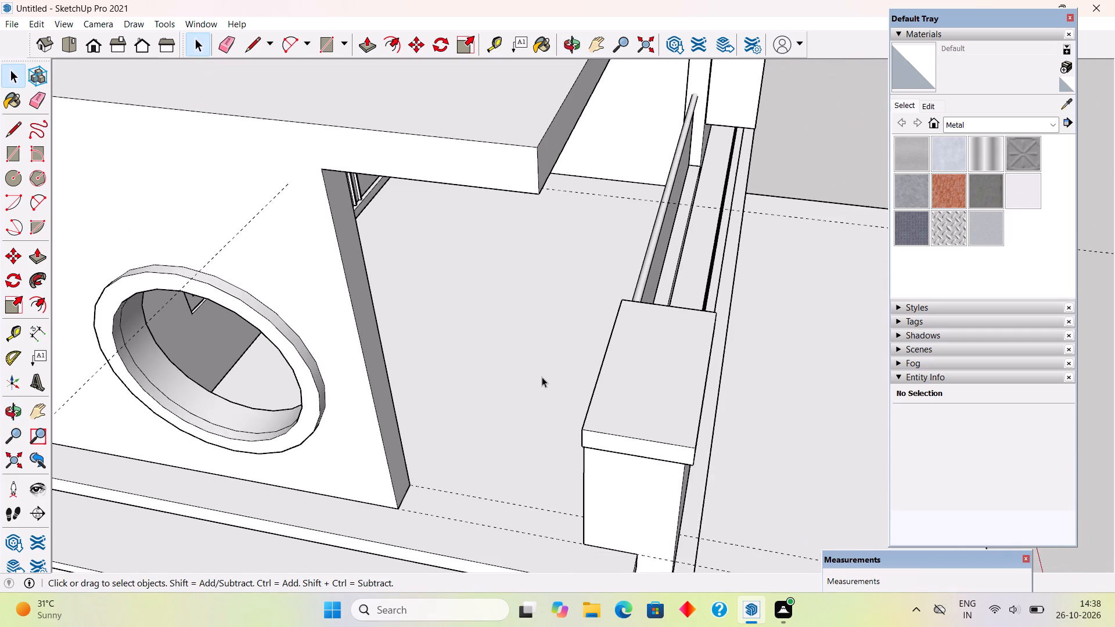
scroll(542, 377, "down", 2)
middle_click_drag(550, 376, 548, 402)
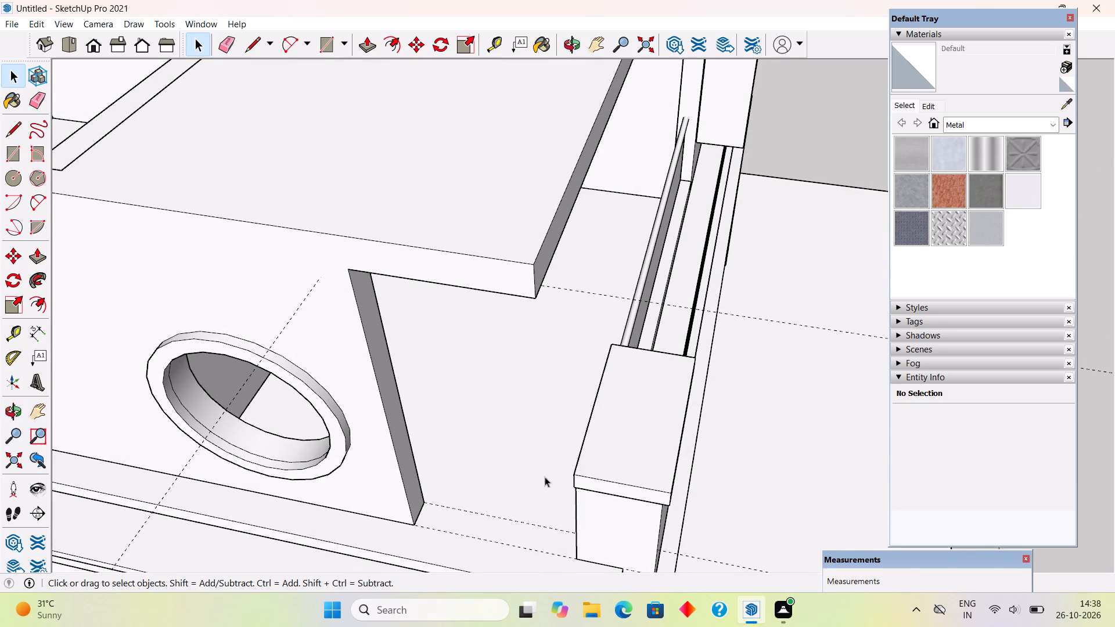
scroll(576, 626, "up", 3)
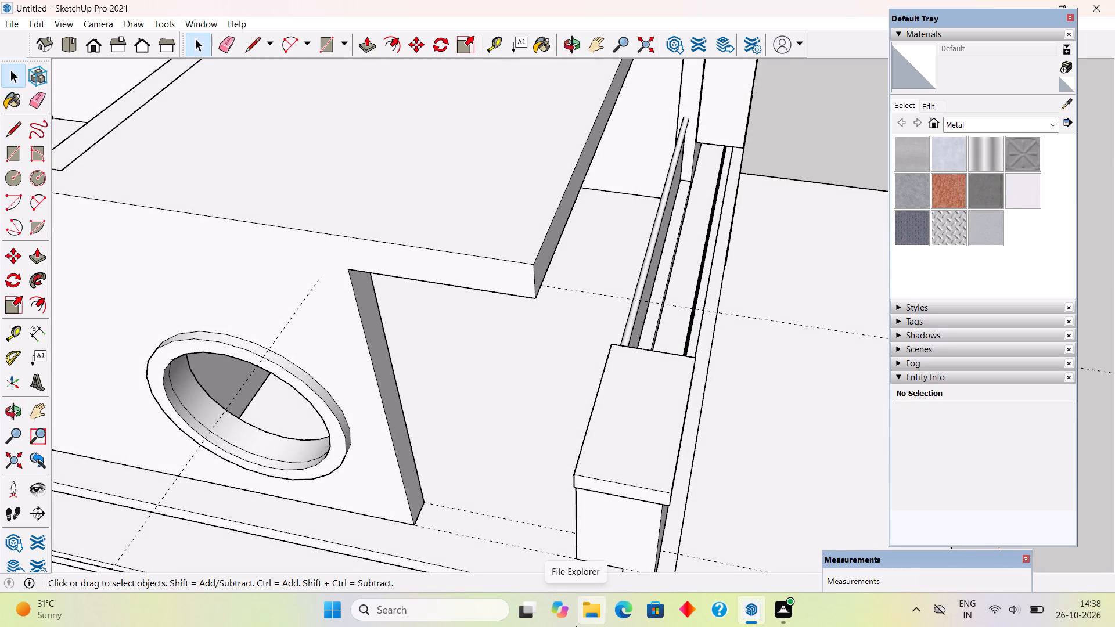
scroll(576, 626, "up", 1)
scroll(567, 503, "down", 4)
scroll(548, 366, "down", 3)
scroll(548, 517, "up", 2)
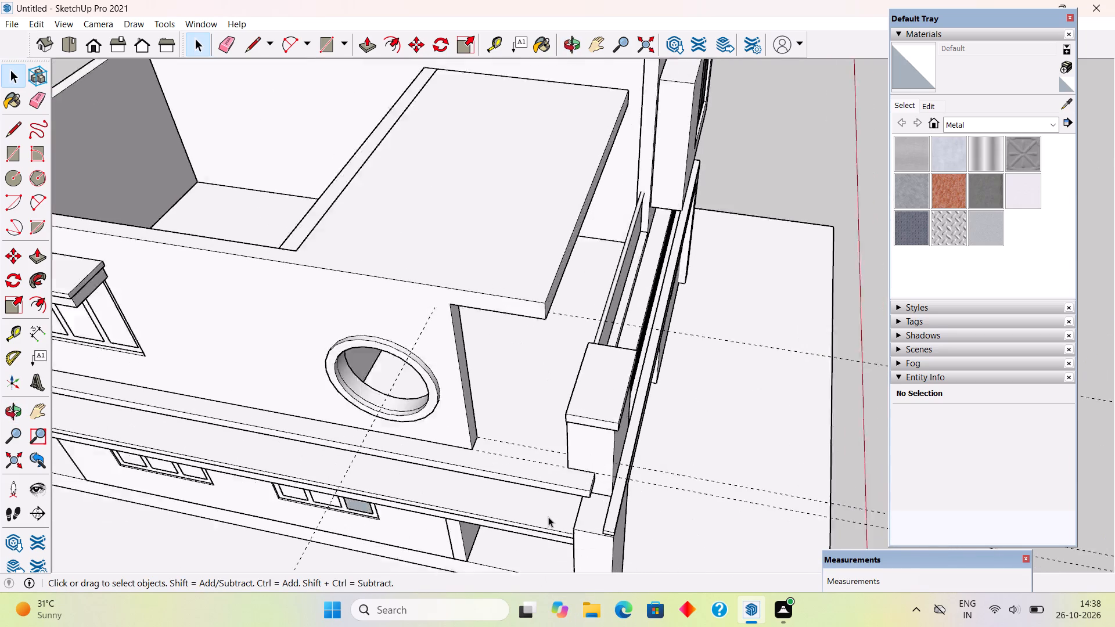
Add a parallel guide on the terrace floor 6" from the inner wall-edge guide, towards the outer guide.
scroll(548, 517, "up", 7)
middle_click_drag(581, 421, 577, 464)
scroll(577, 498, "up", 5)
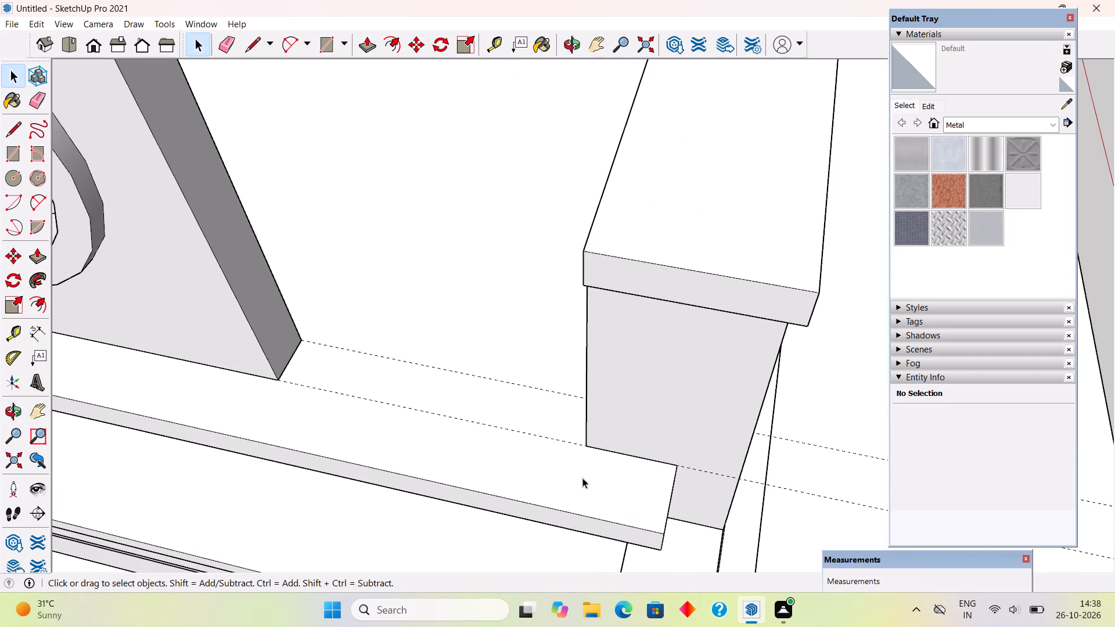
middle_click_drag(582, 473, 586, 444)
key("t")
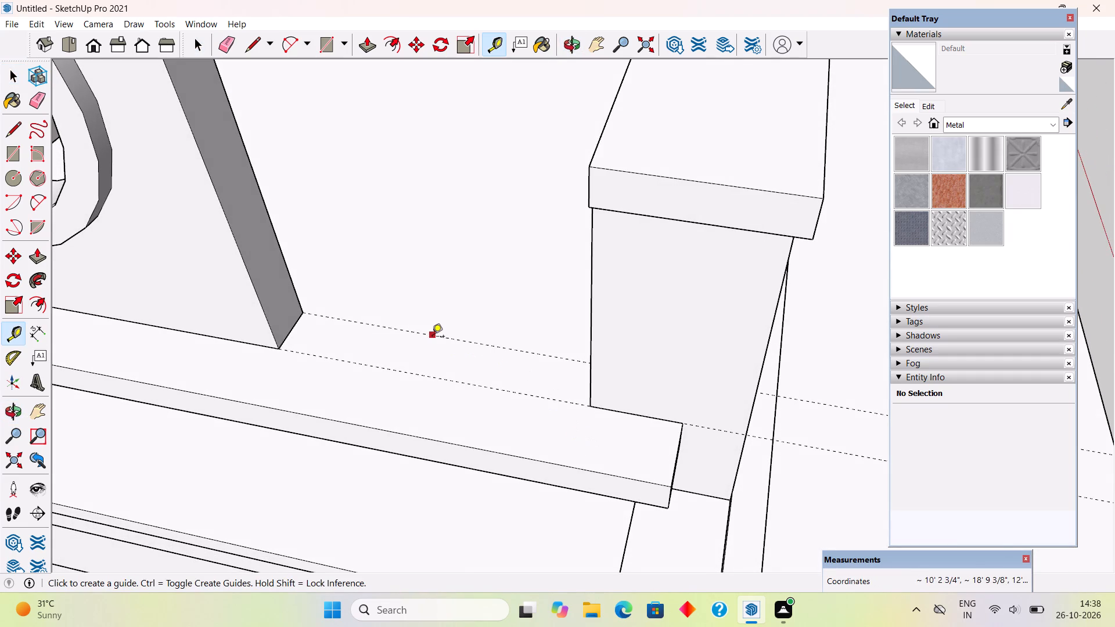
left_click(432, 337)
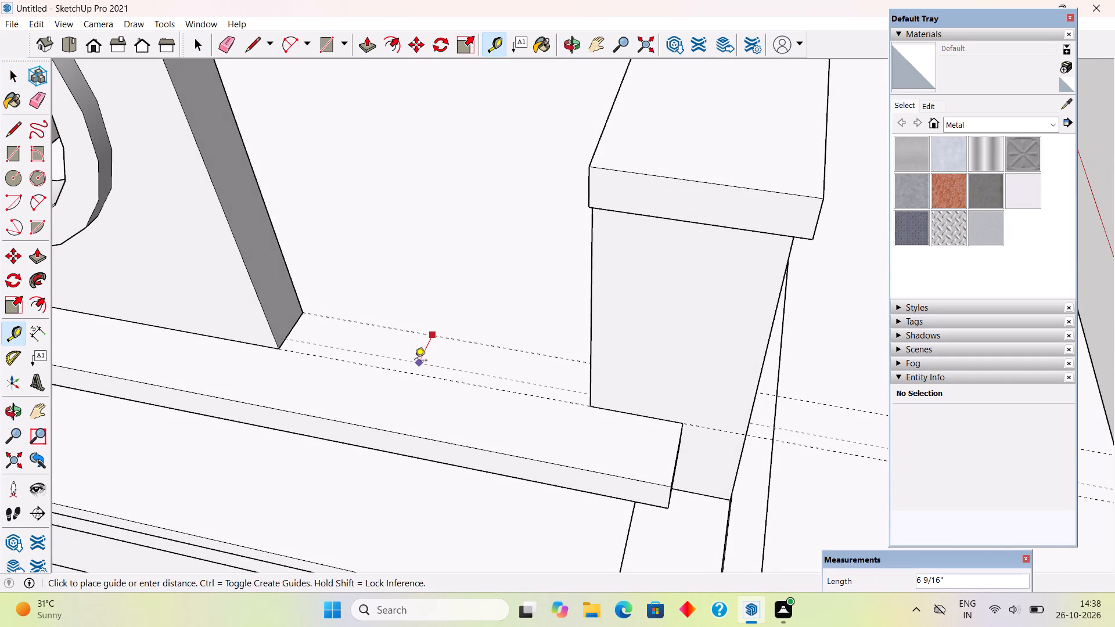
type("6\"")
key("Return")
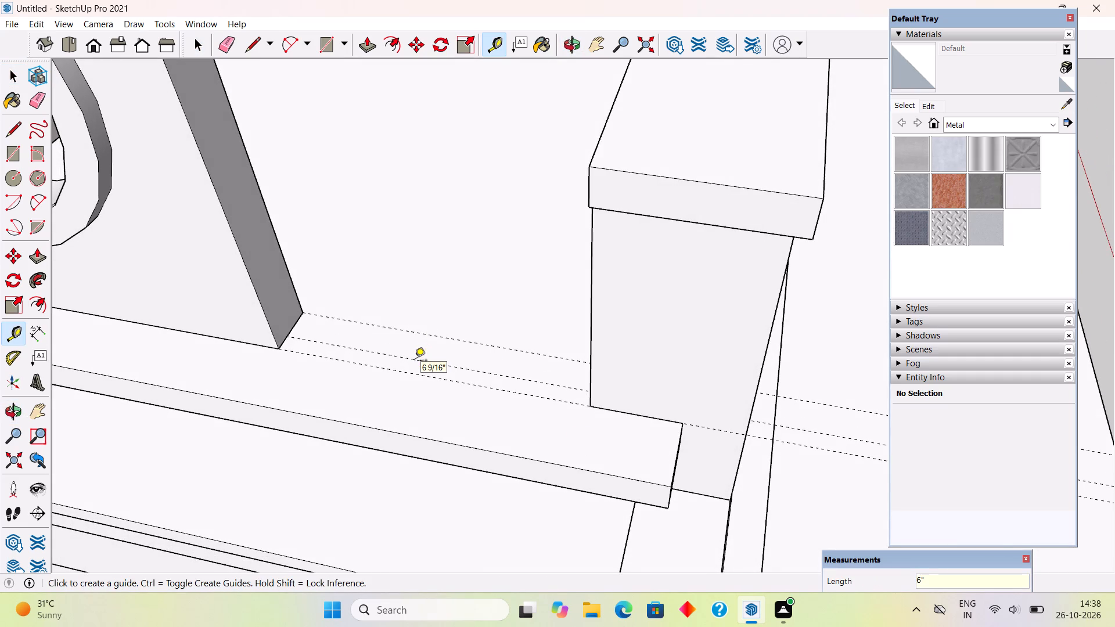
Build a slim post just beyond the wall end from a 6" by about 5 1/8" rectangle between the guides, pulled up 9' 2".
key("r")
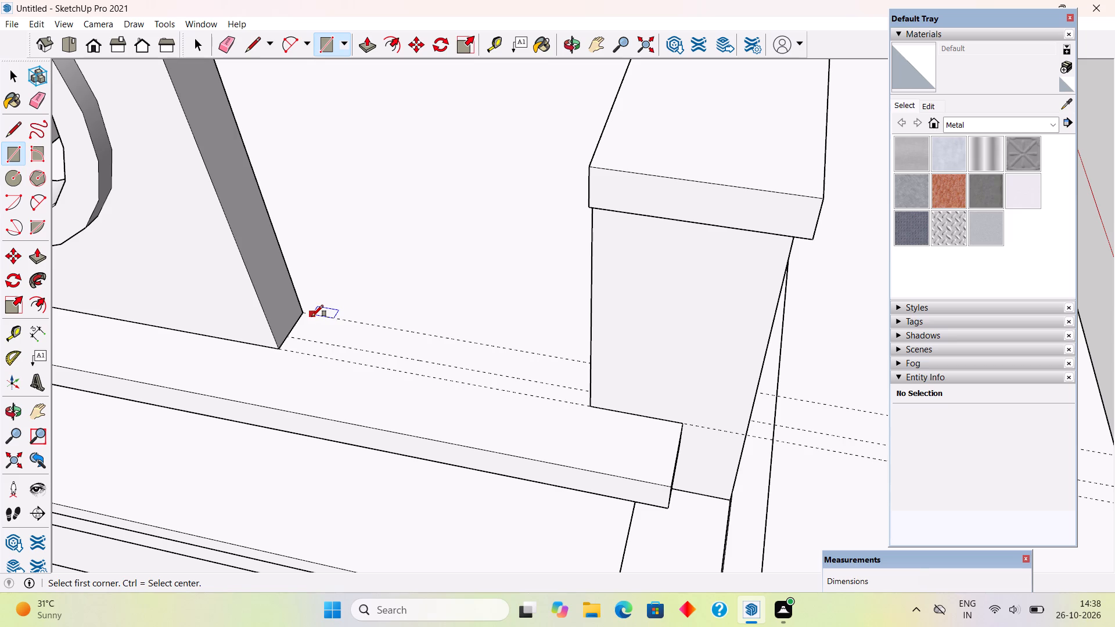
left_click(317, 316)
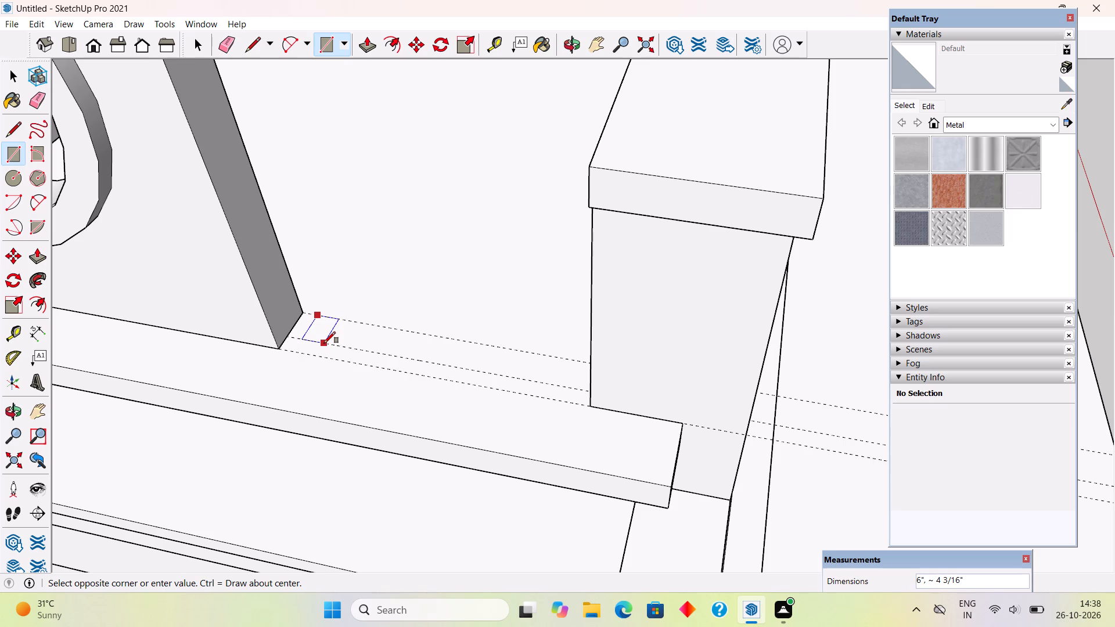
left_click(329, 346)
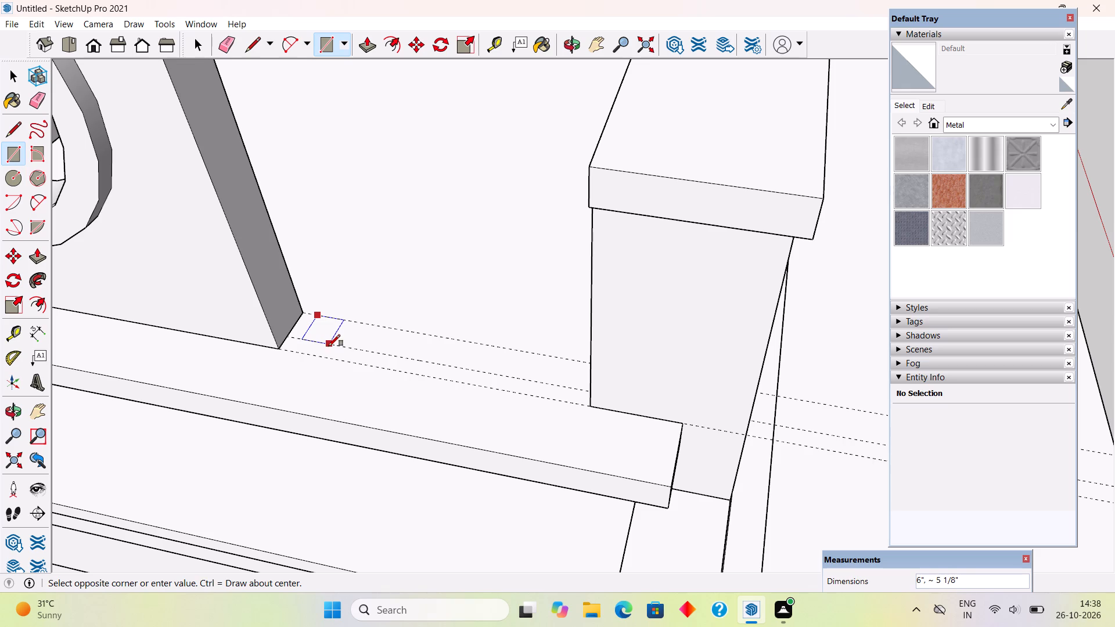
key("p")
left_click(325, 338)
scroll(320, 300, "down", 3)
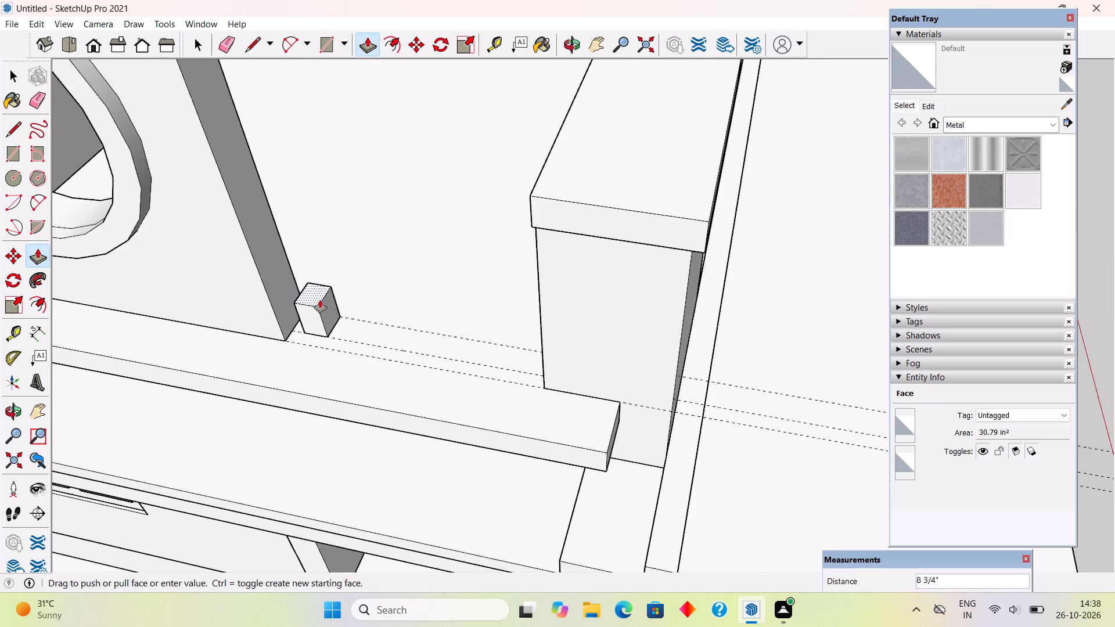
scroll(320, 300, "down", 11)
left_click(322, 167)
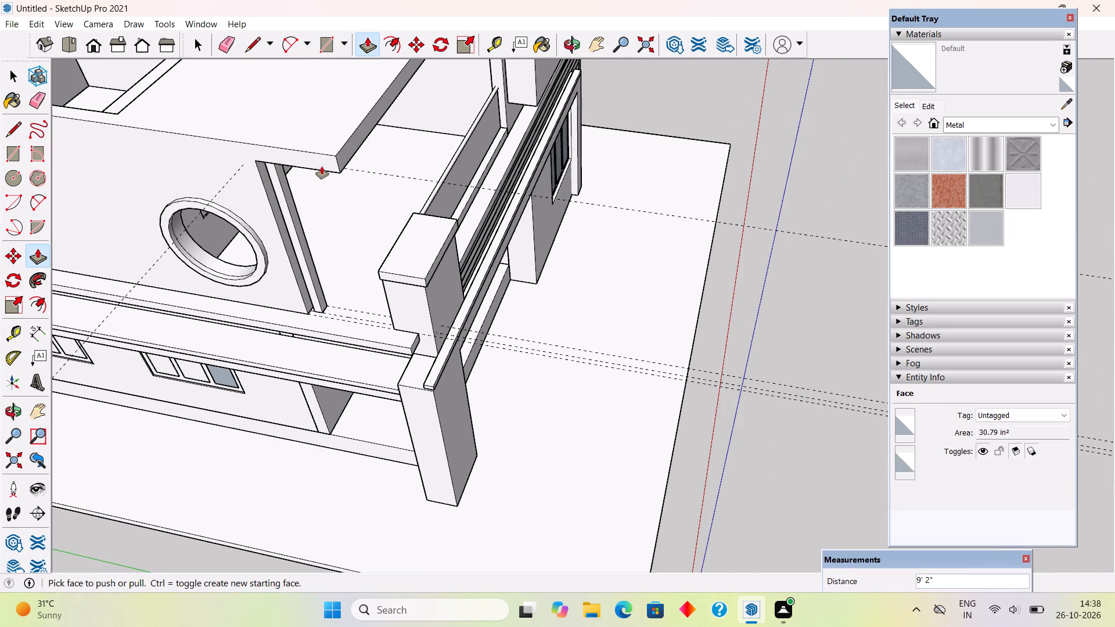
Make the whole slim post beside the round-window wall into a group.
scroll(344, 354, "down", 4)
middle_click_drag(394, 387, 440, 314)
scroll(440, 314, "down", 3)
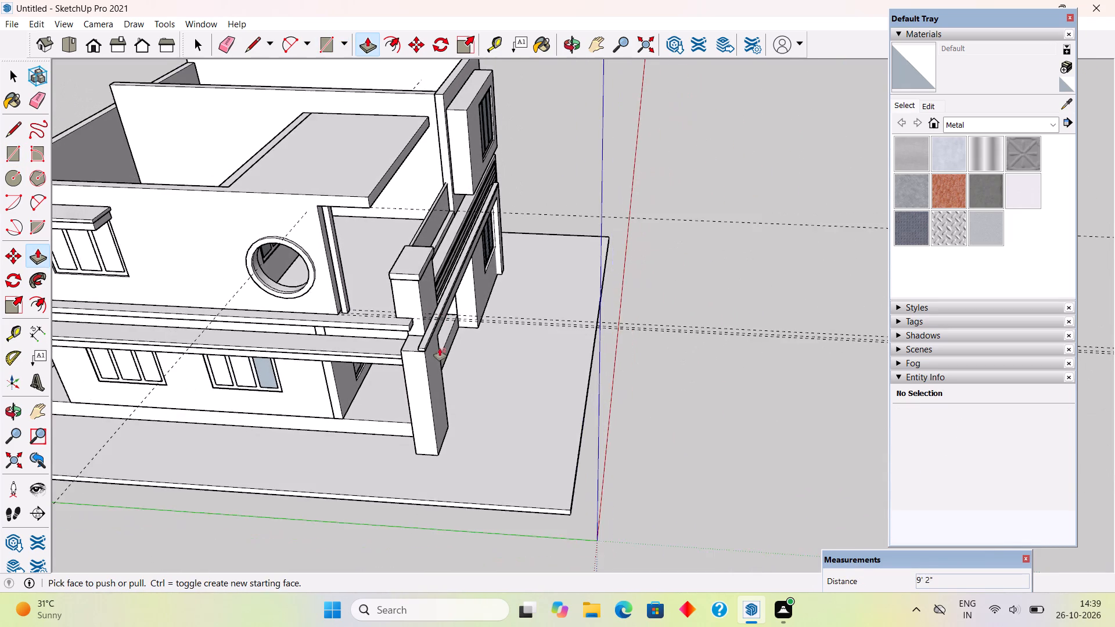
middle_click_drag(440, 320, 480, 176)
key("space")
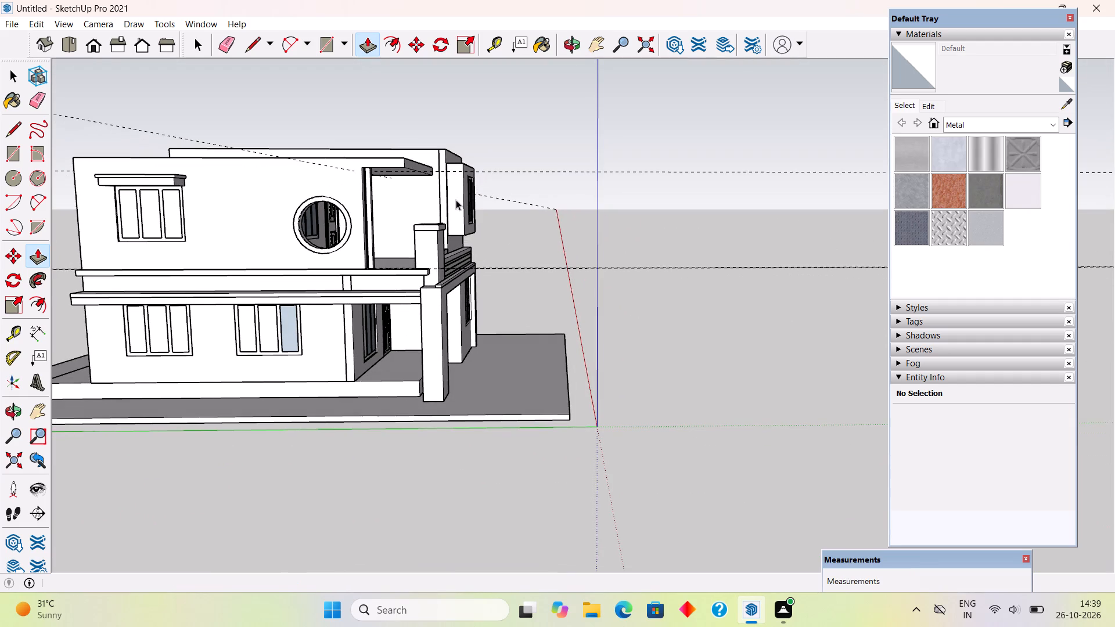
scroll(347, 153, "up", 6)
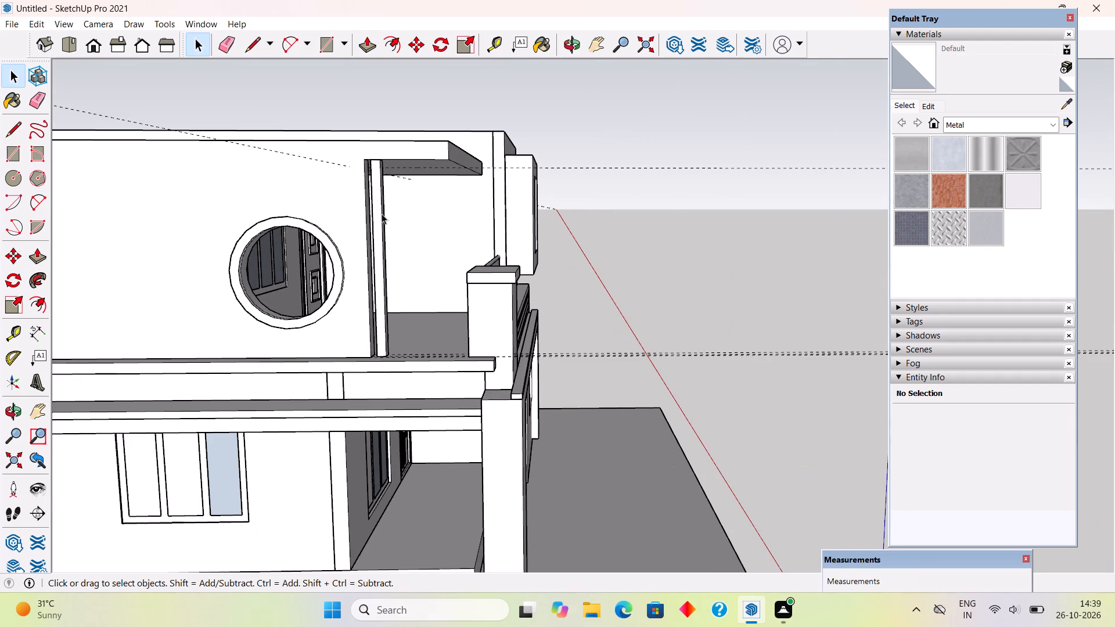
middle_click_drag(382, 218, 405, 253)
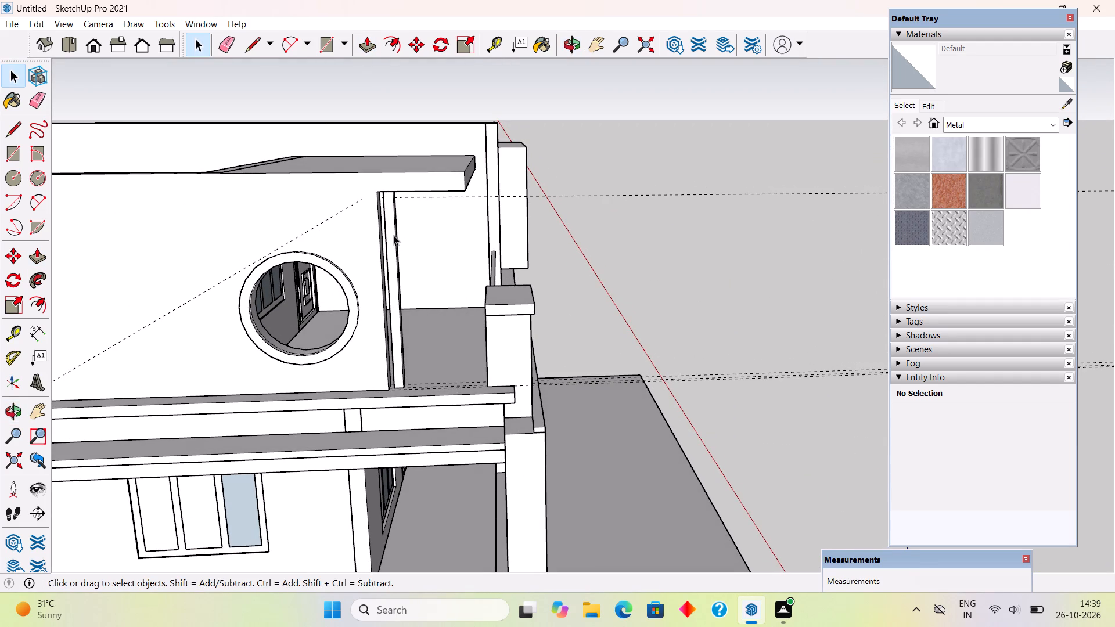
triple_click(394, 235)
right_click(394, 235)
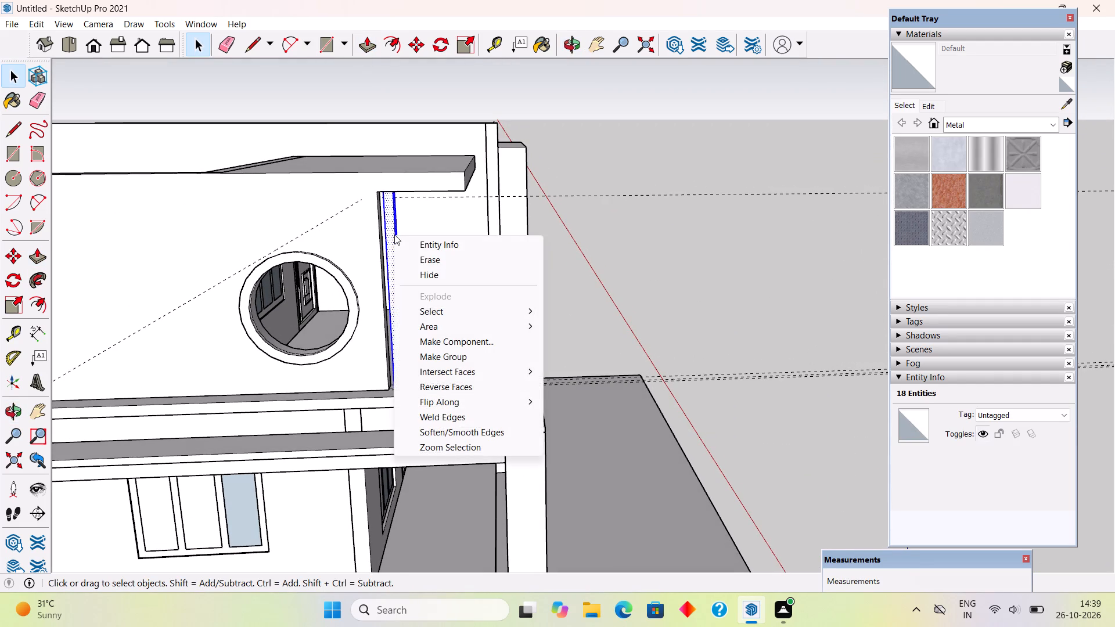
key("space")
key("space")
key("space")
key("space")
key("space")
key("space")
key("space")
key("space")
key("space")
key("space")
key("space")
key("space")
key("space")
key("space")
key("space")
key("space")
key("space")
key("space")
key("space")
key("space")
left_click(443, 355)
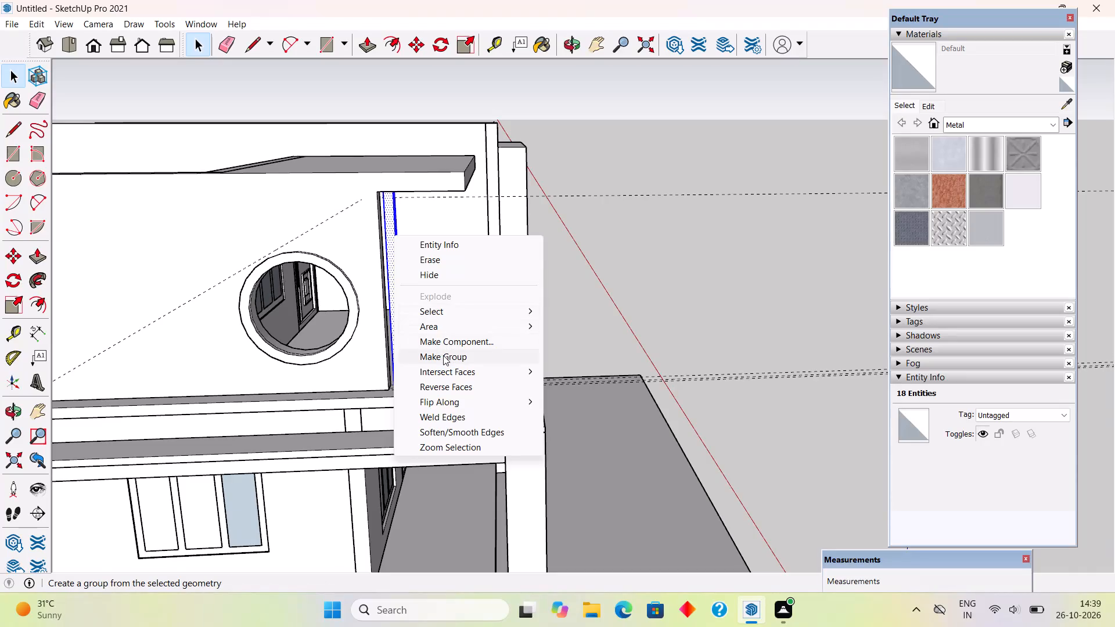
scroll(471, 283, "down", 7)
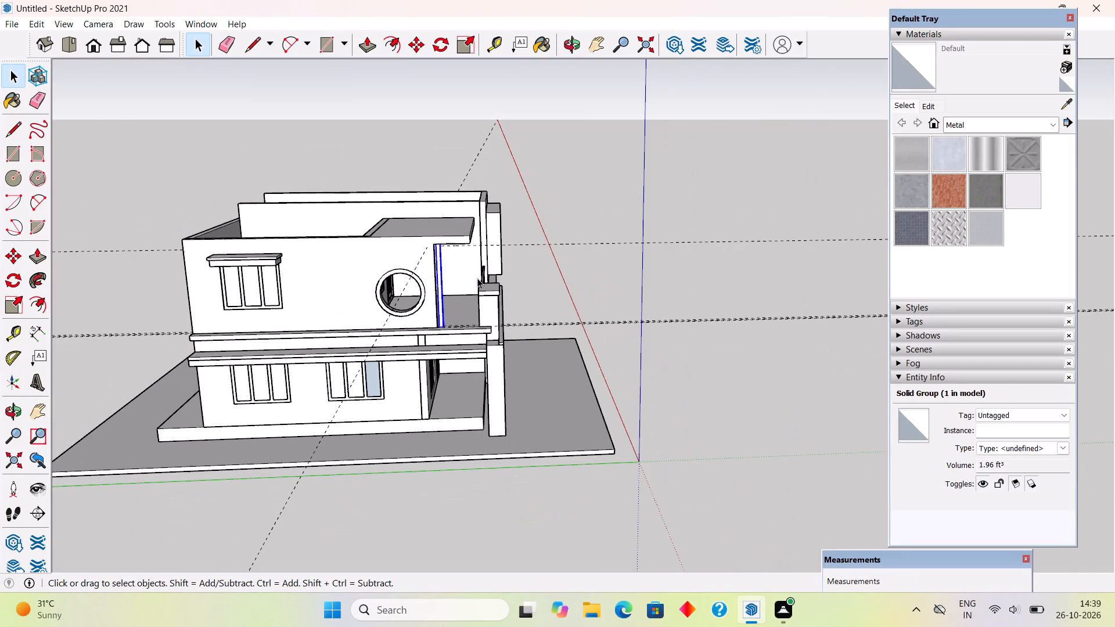
Examine the round-window wall and the terrace roof slab from several sides of the house.
middle_click_drag(483, 285, 617, 269)
scroll(617, 269, "down", 3)
left_click(631, 235)
middle_click_drag(461, 273, 417, 266)
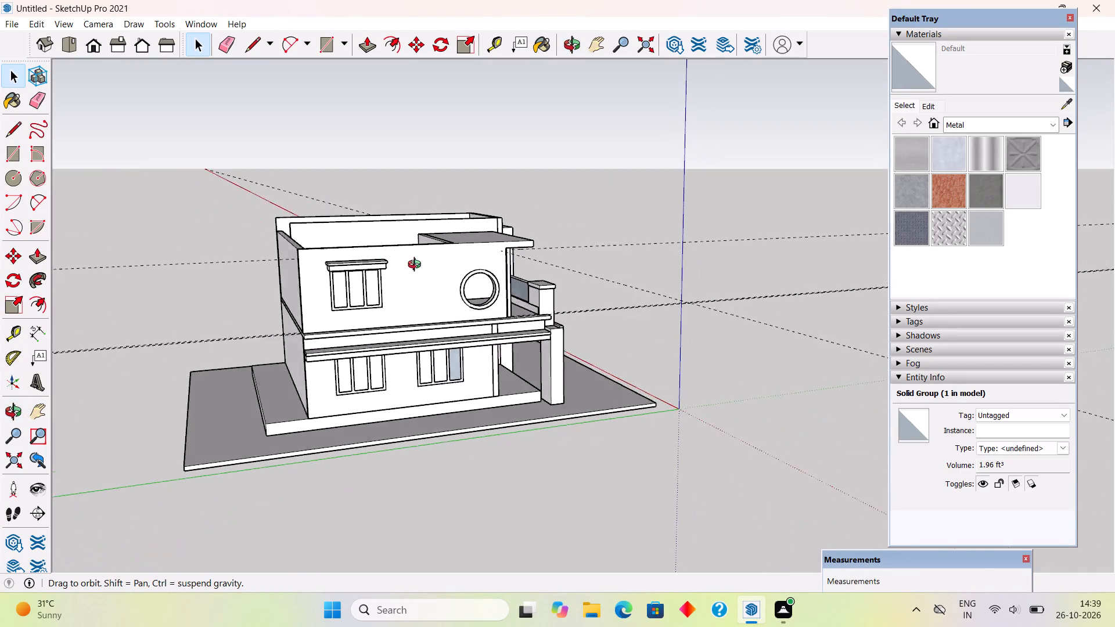
middle_click_drag(417, 266, 373, 315)
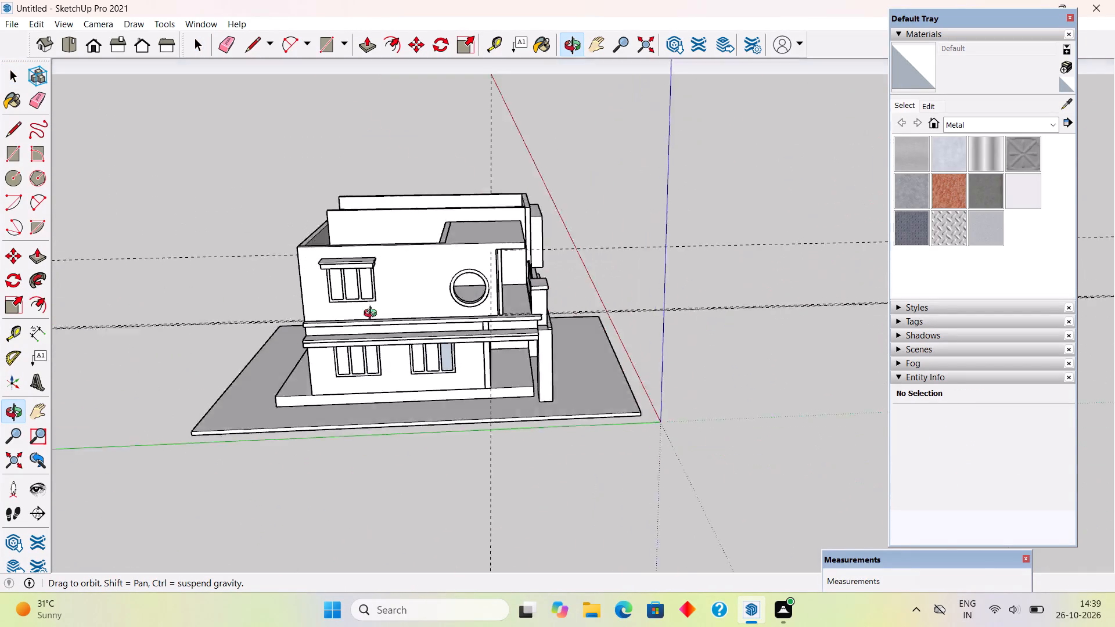
middle_click_drag(373, 315, 557, 359)
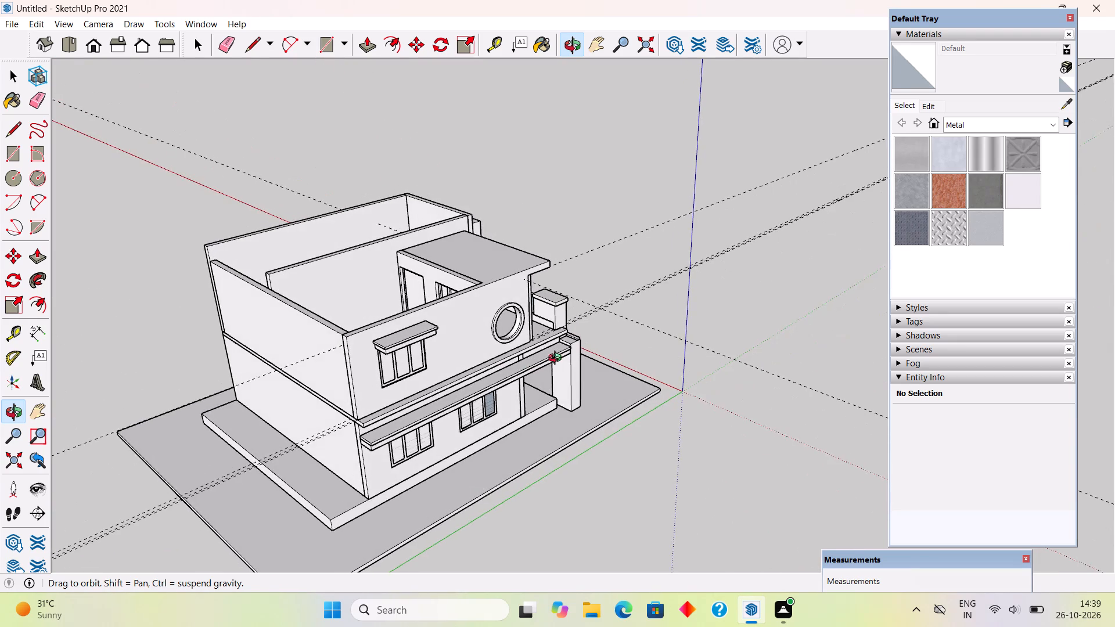
middle_click_drag(557, 359, 555, 359)
Move the round-window wall, together with its roof slab, rectangular window parts and window canopy, 9" along its length towards the terrace corner pillar.
left_click(393, 322)
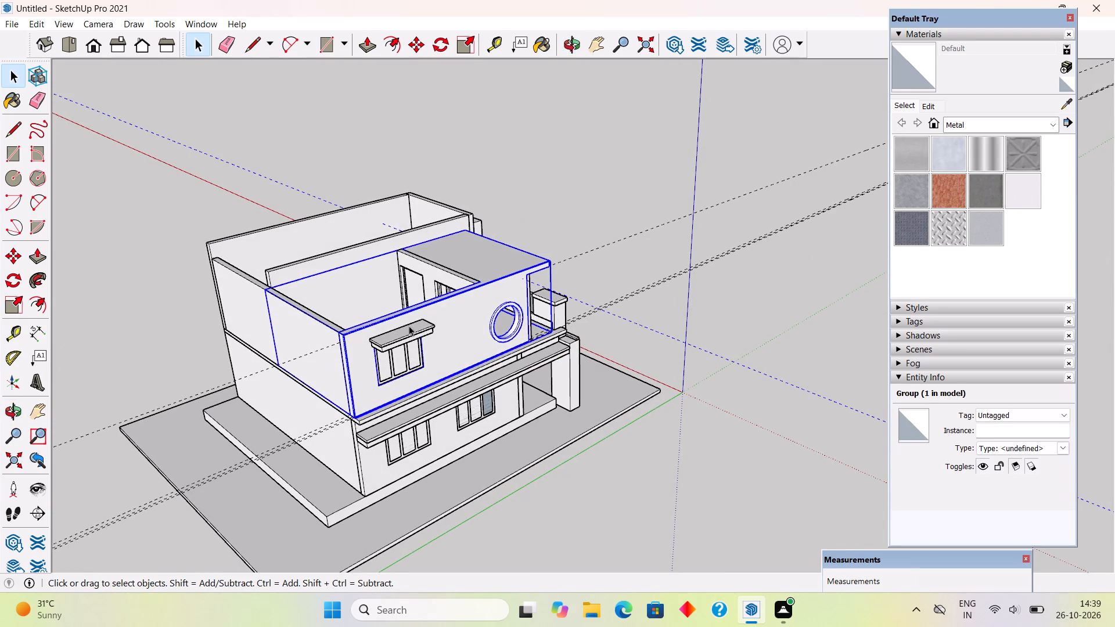
scroll(508, 308, "up", 5)
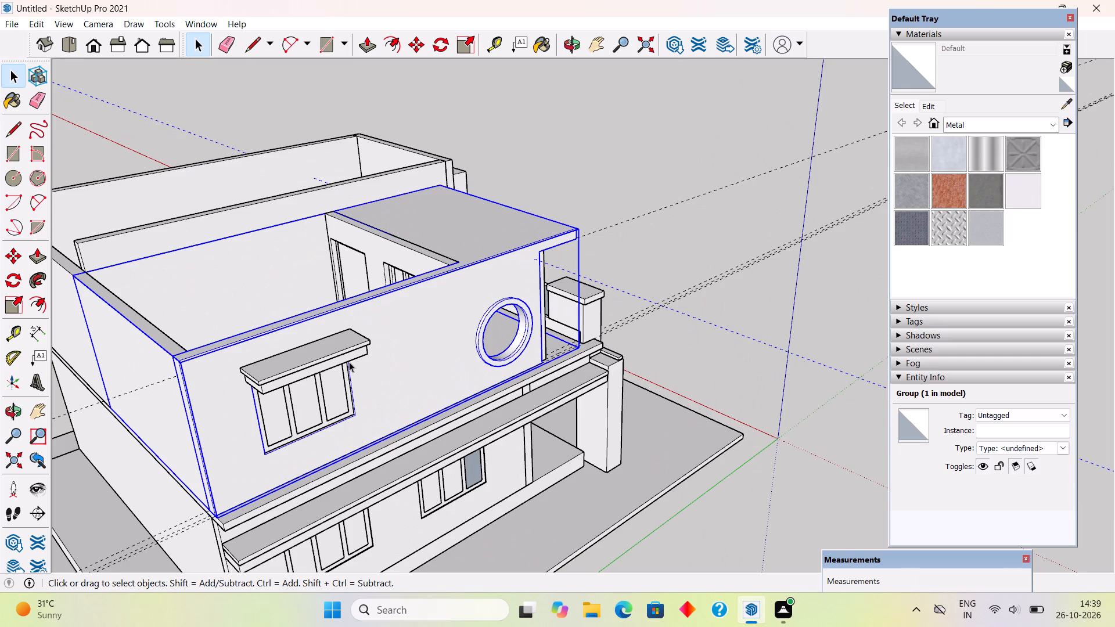
scroll(349, 362, "up", 6)
left_click(349, 354, "ctrl")
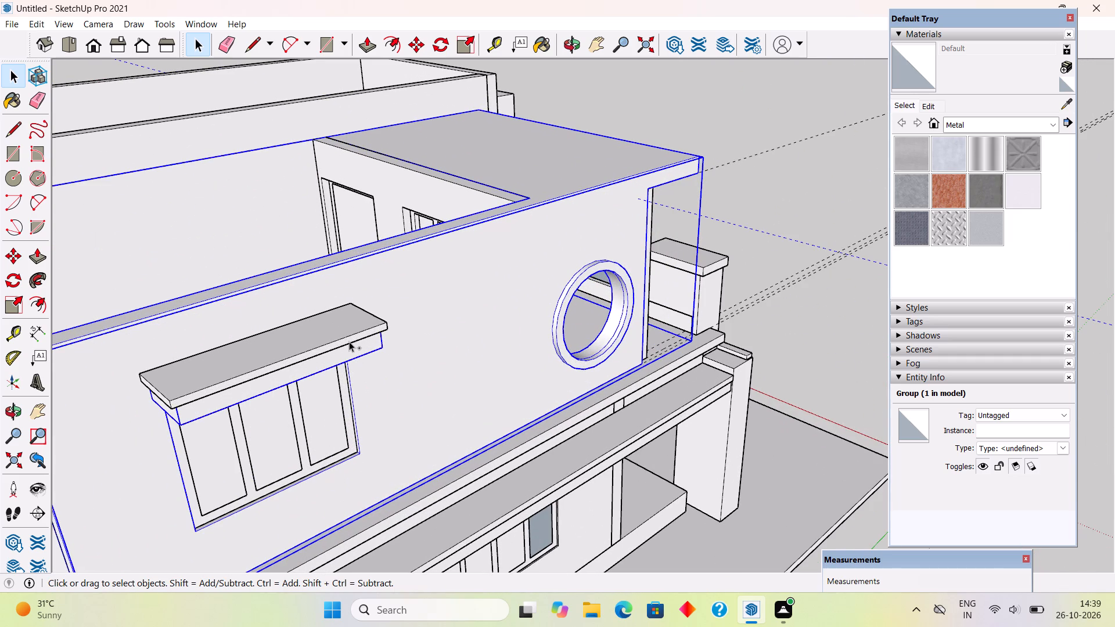
left_click(349, 341, "ctrl")
left_click(324, 420, "ctrl")
left_click(262, 445, "ctrl")
left_click(220, 457, "ctrl")
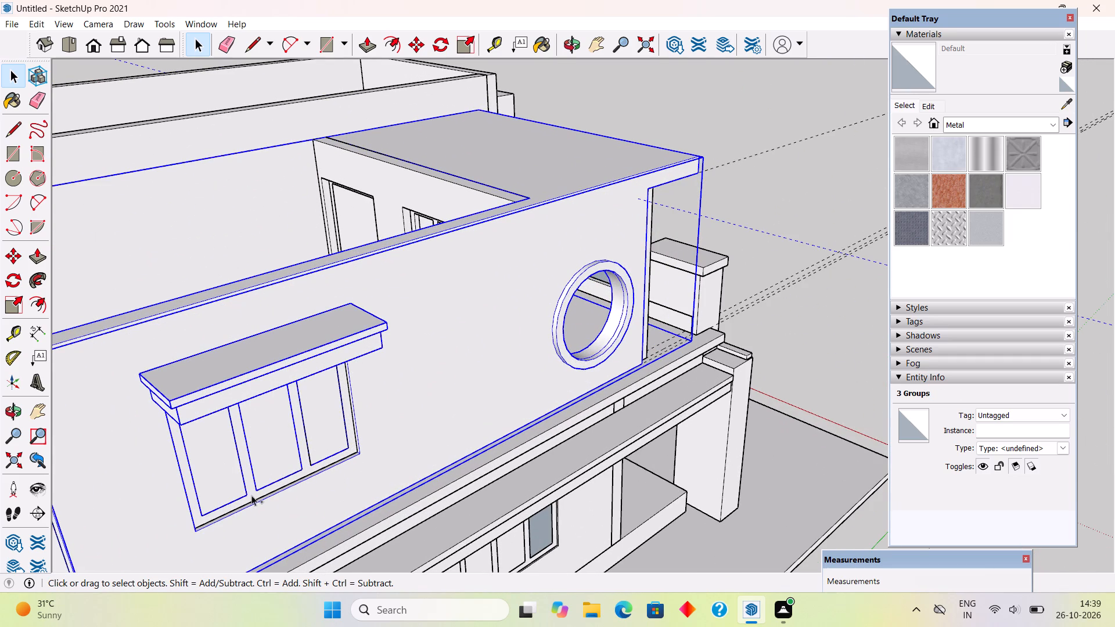
scroll(257, 498, "up", 3, "ctrl")
left_click(257, 496, "ctrl")
scroll(256, 487, "down", 5, "ctrl")
scroll(287, 397, "down", 4, "ctrl")
scroll(344, 338, "down", 4, "ctrl")
scroll(175, 503, "up", 18, "ctrl")
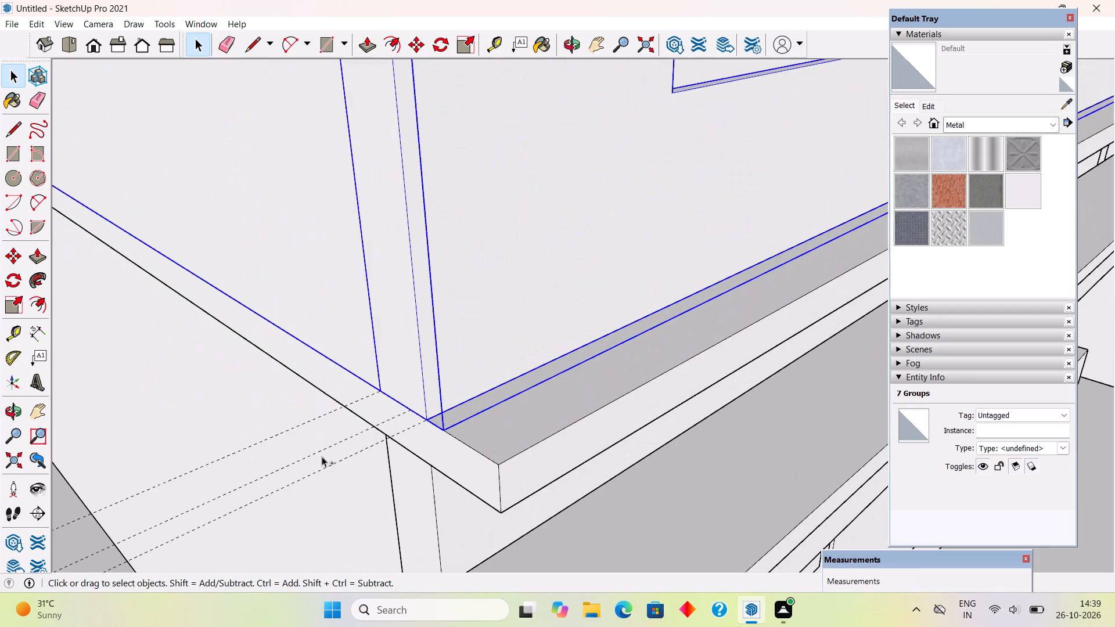
scroll(389, 439, "up", 4)
key("m")
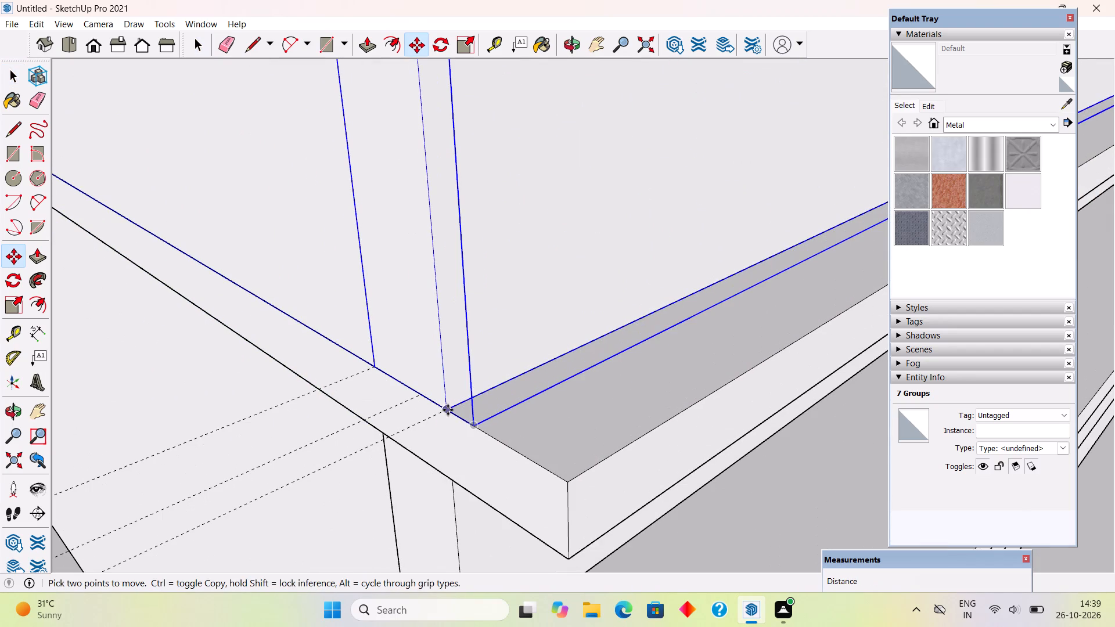
left_click(448, 409)
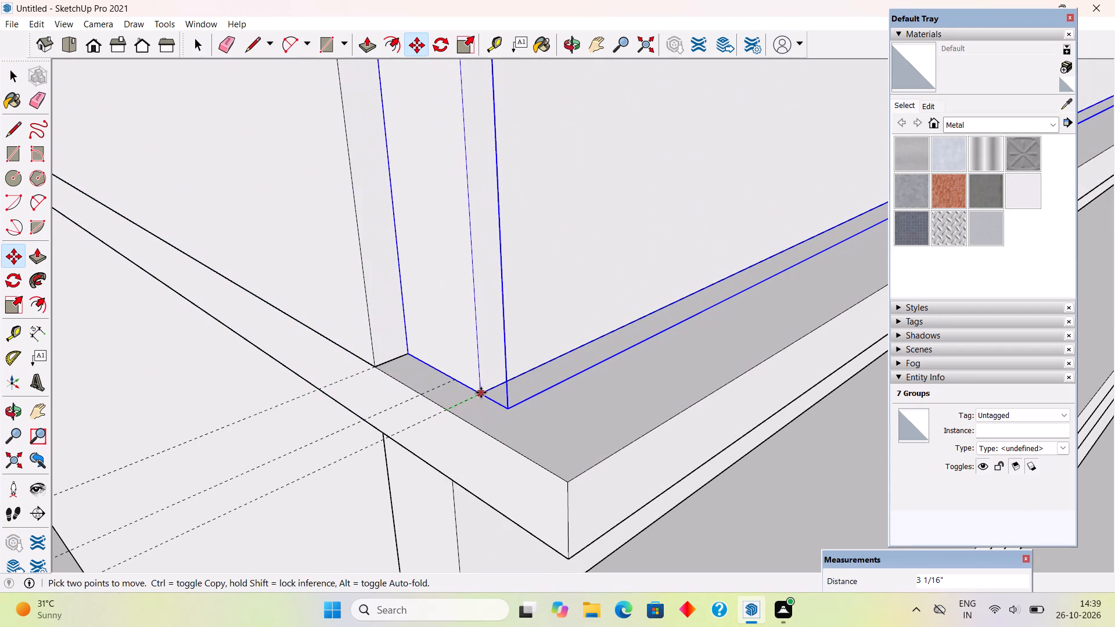
key("9")
key("shift+quotedbl")
key("Return")
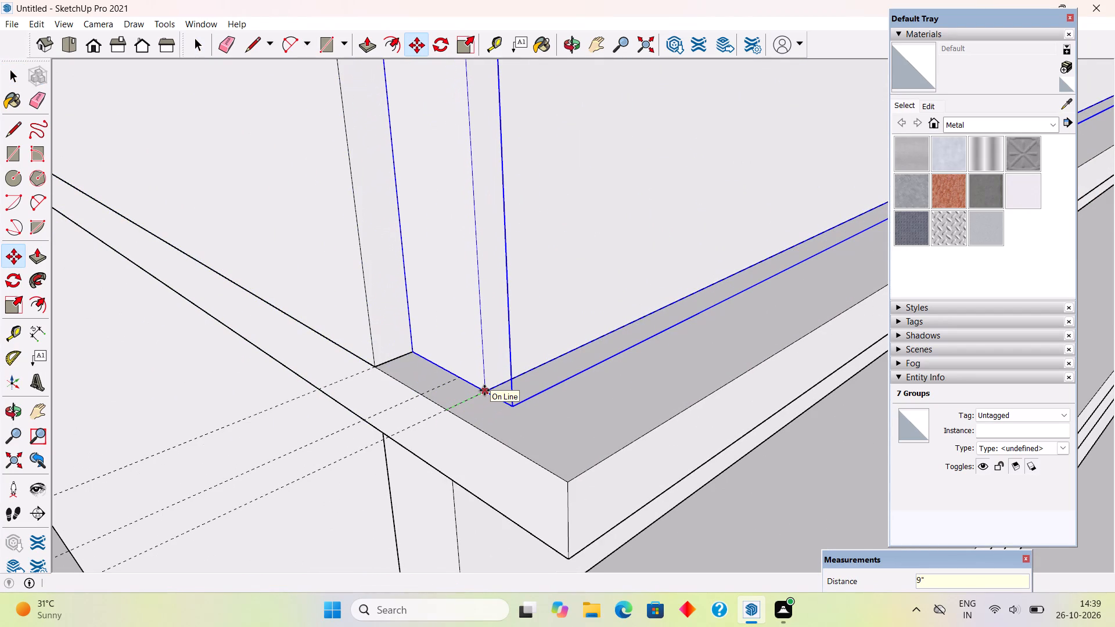
key("space")
scroll(484, 390, "down", 11)
left_click(148, 474)
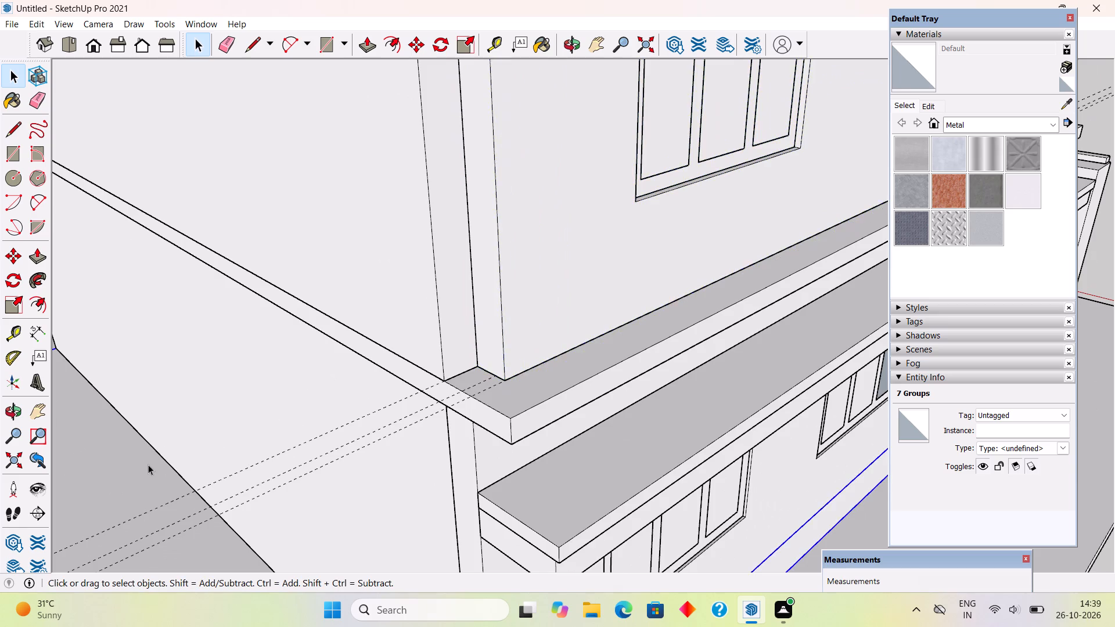
Extend the far end face of the round-window wall with Push/Pull to close the gap with the adjoining side wall's corner.
middle_click_drag(344, 480, 447, 499)
scroll(447, 499, "down", 5)
scroll(335, 449, "down", 3)
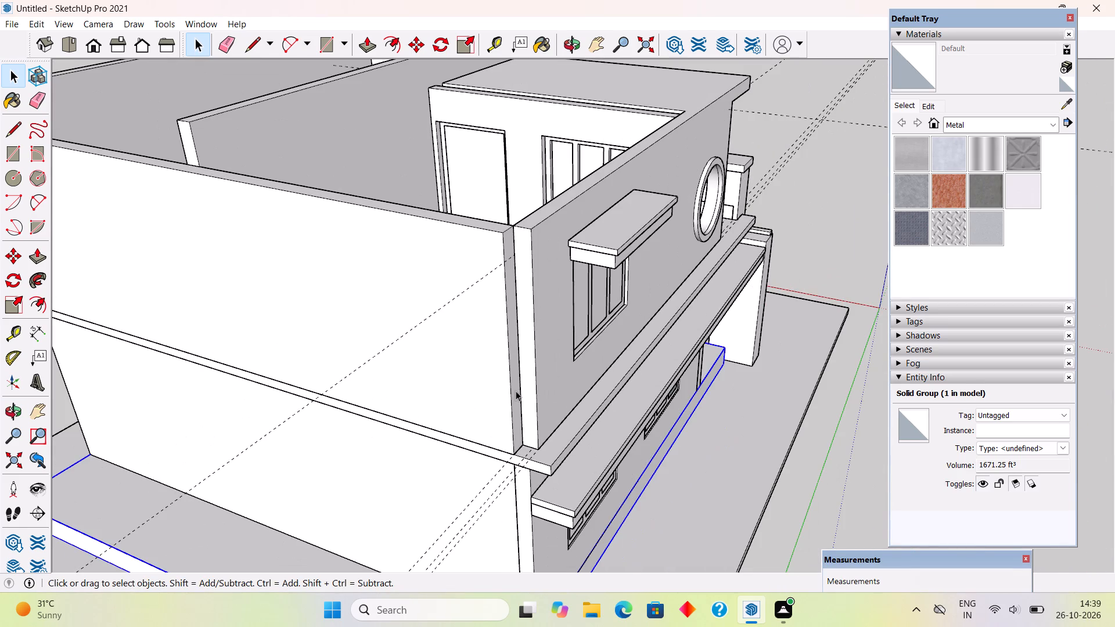
triple_click(527, 388)
key("p")
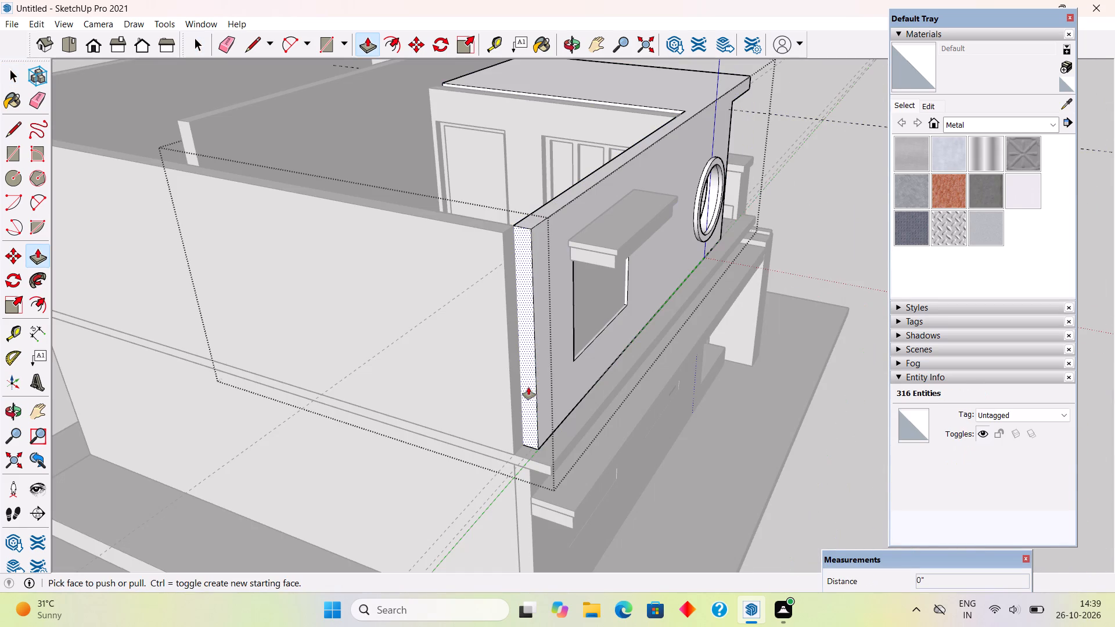
left_click(528, 387)
left_click(509, 344)
key("space")
scroll(509, 344, "down", 6)
left_click(721, 239)
Push the end face of the terrace roof slab overhang back 9".
middle_click_drag(679, 262, 219, 242)
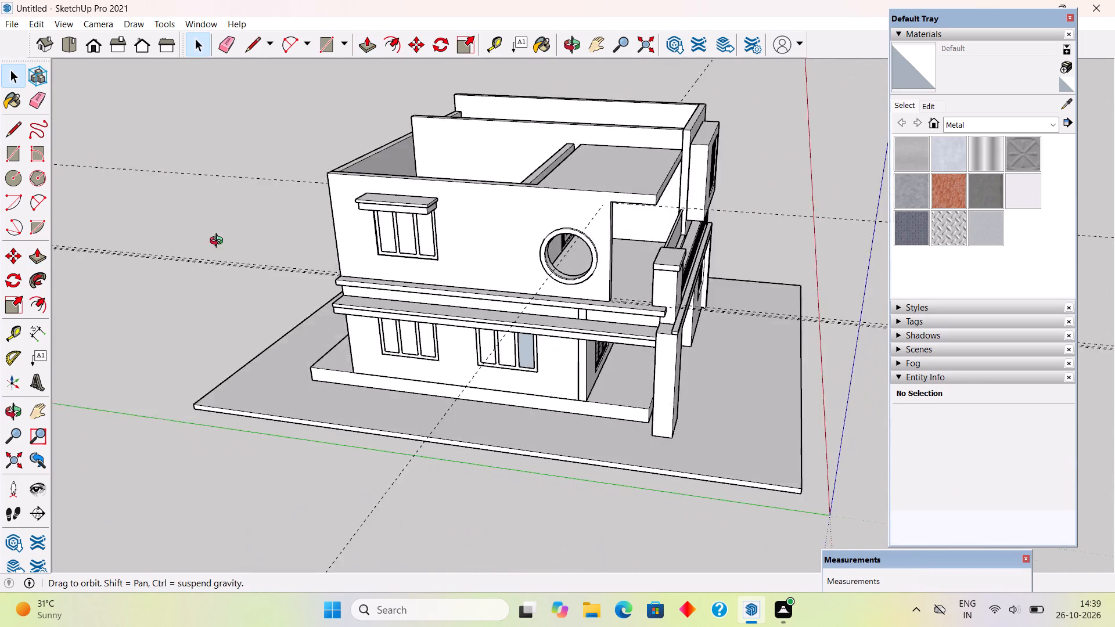
middle_click_drag(219, 242, 182, 227)
middle_click_drag(624, 242, 675, 235)
scroll(675, 235, "up", 3)
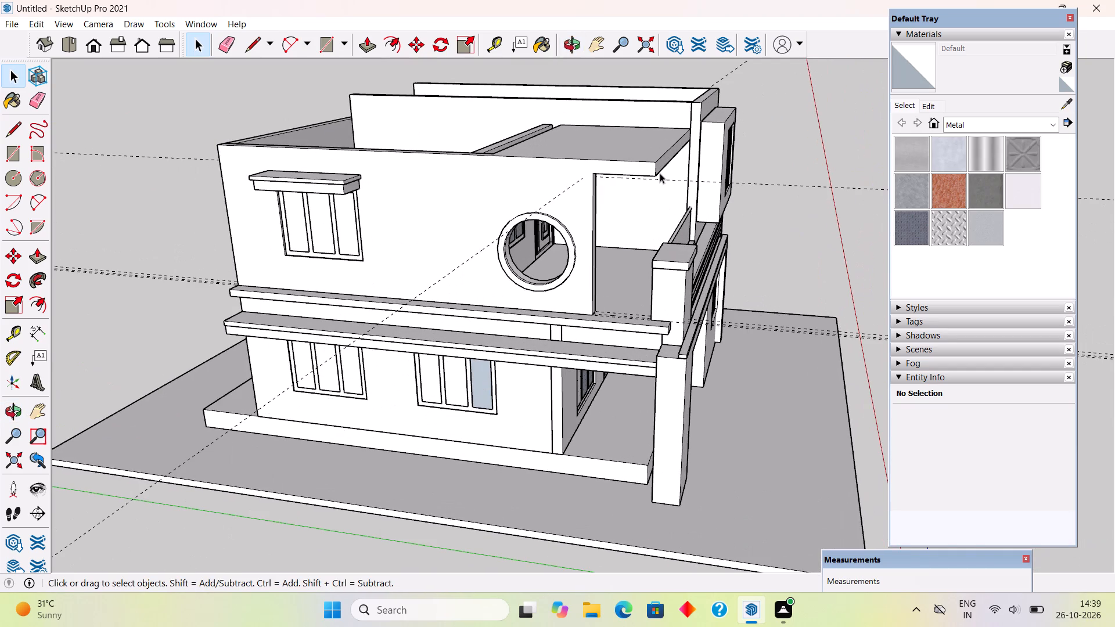
middle_click_drag(676, 158, 613, 159)
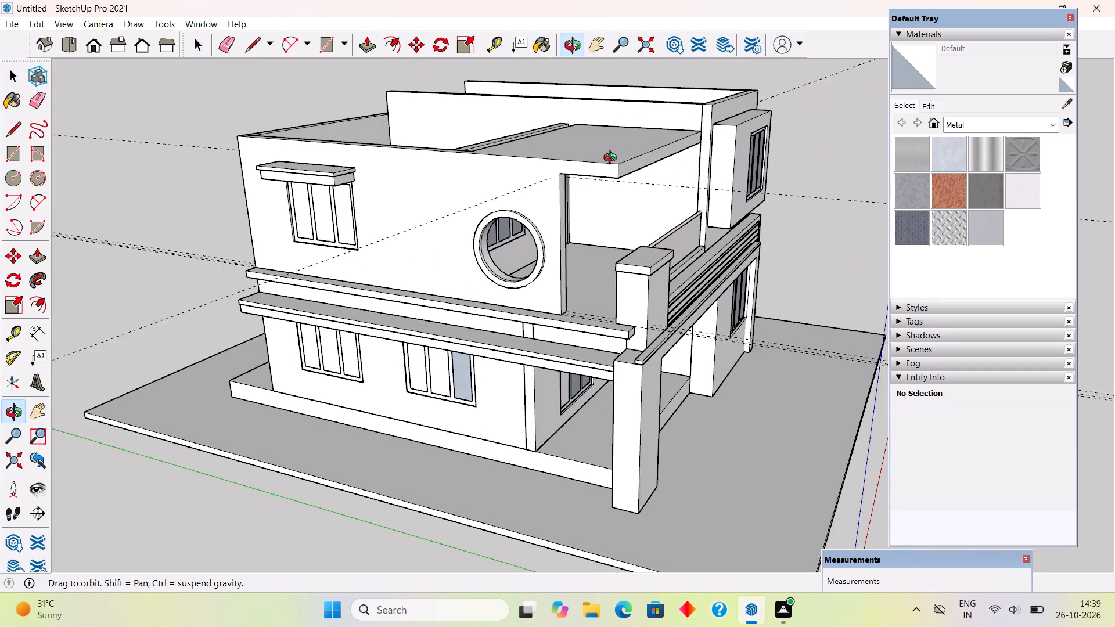
middle_click_drag(613, 159, 609, 158)
triple_click(616, 167)
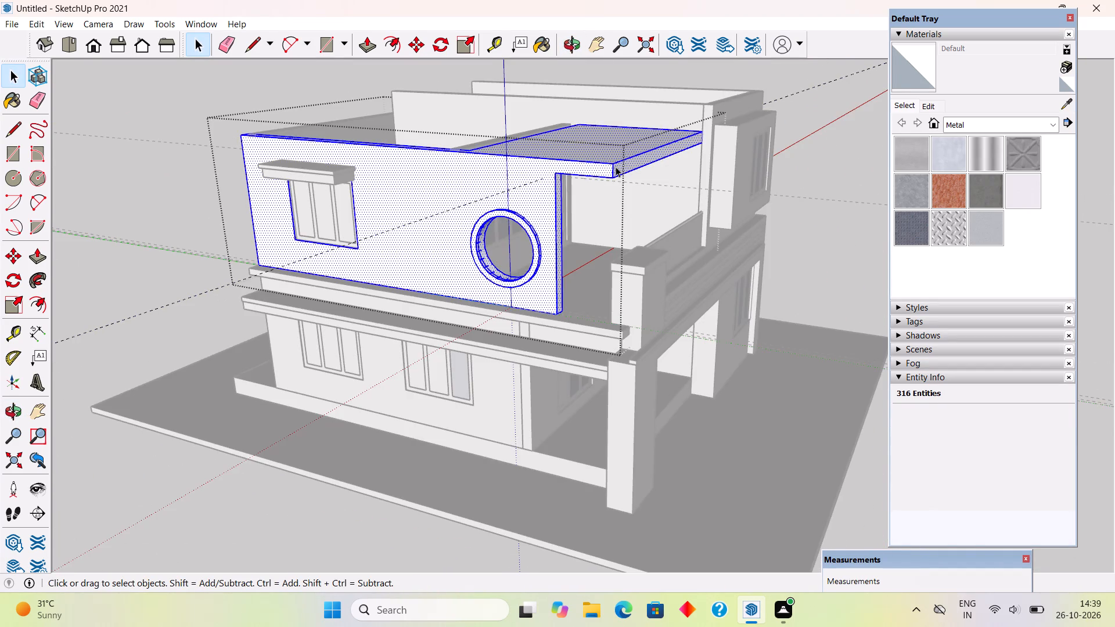
scroll(616, 167, "up", 1)
key("p")
left_click(617, 167)
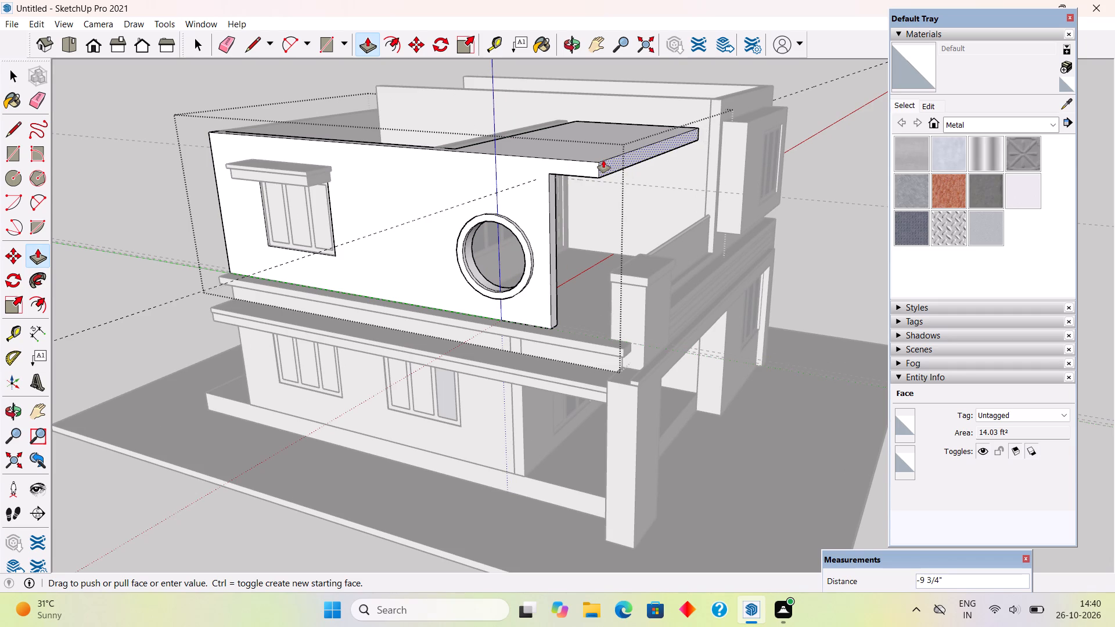
key("9")
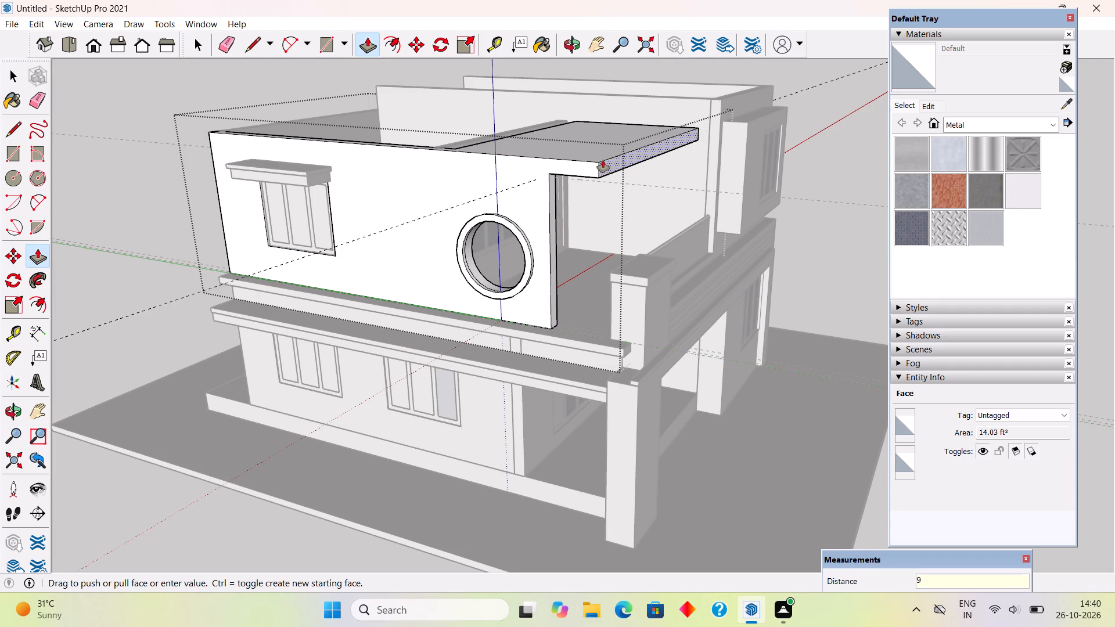
key("shift+quotedbl")
key("Return")
key("space")
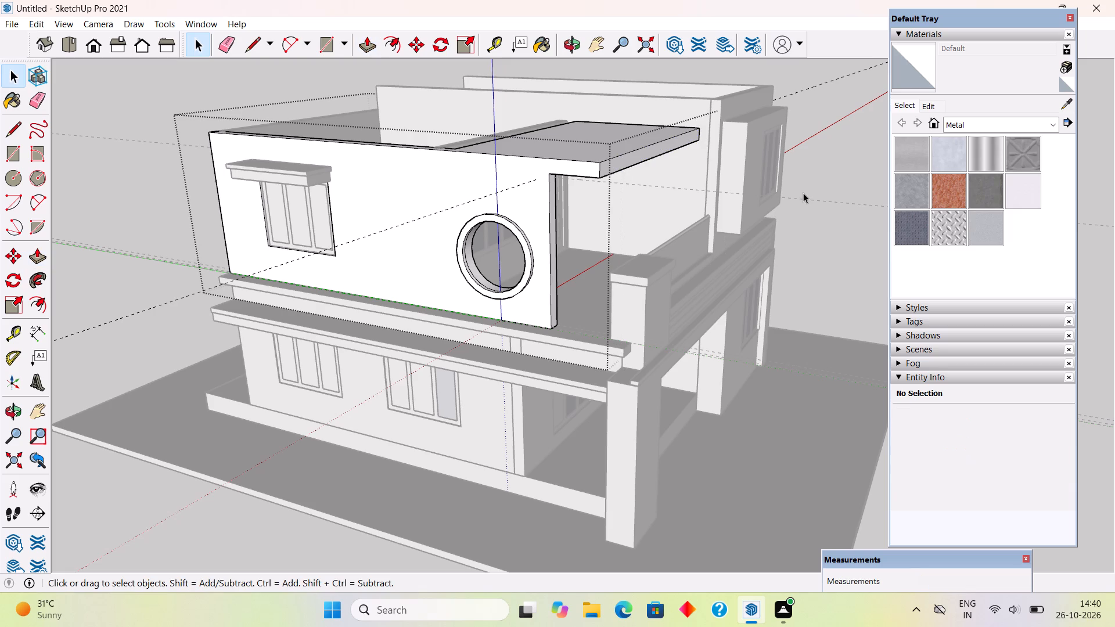
left_click(804, 193)
Examine the shifted round-window wall, its terrace end and the roof overhang in relation to the corner pillar.
scroll(652, 324, "down", 3)
middle_click_drag(584, 337, 654, 342)
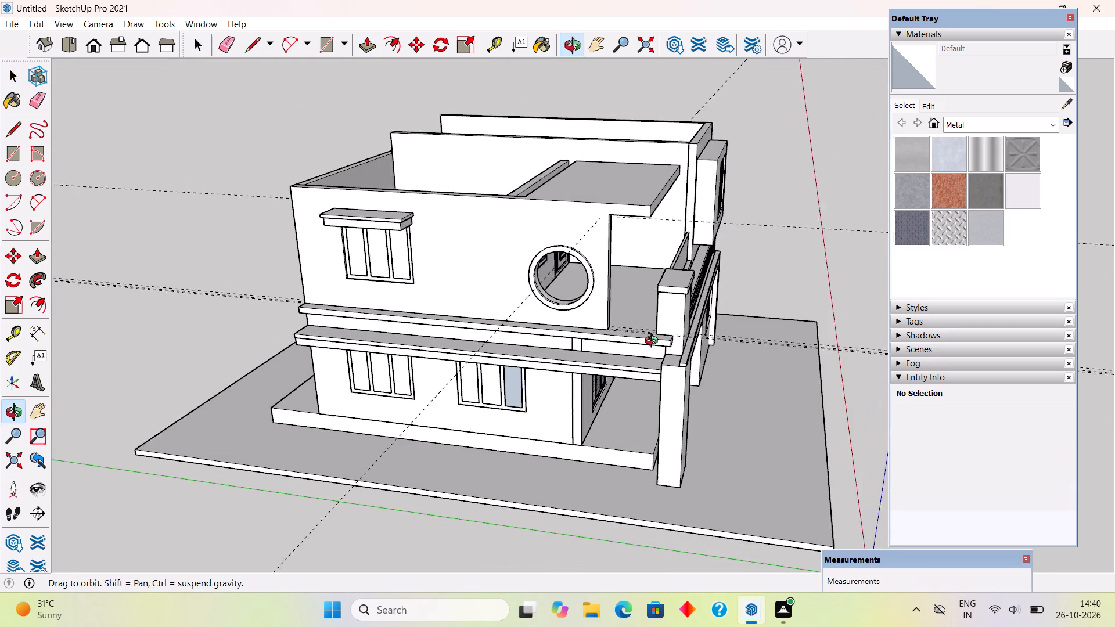
middle_click_drag(654, 342, 670, 341)
scroll(615, 290, "up", 5)
middle_click_drag(581, 309, 369, 275)
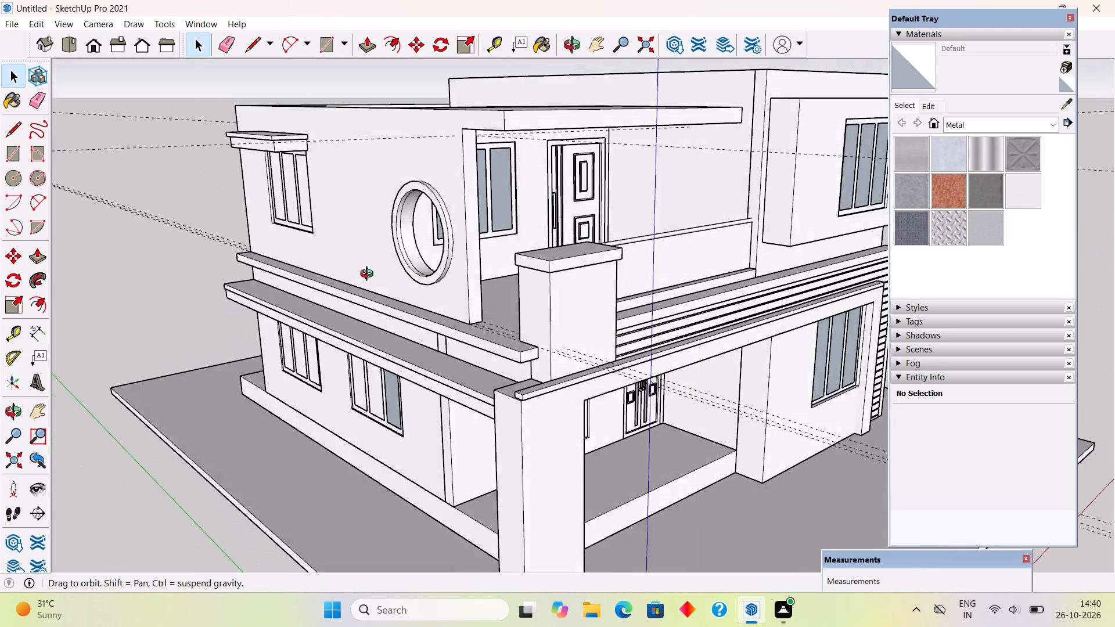
middle_click_drag(369, 275, 668, 287)
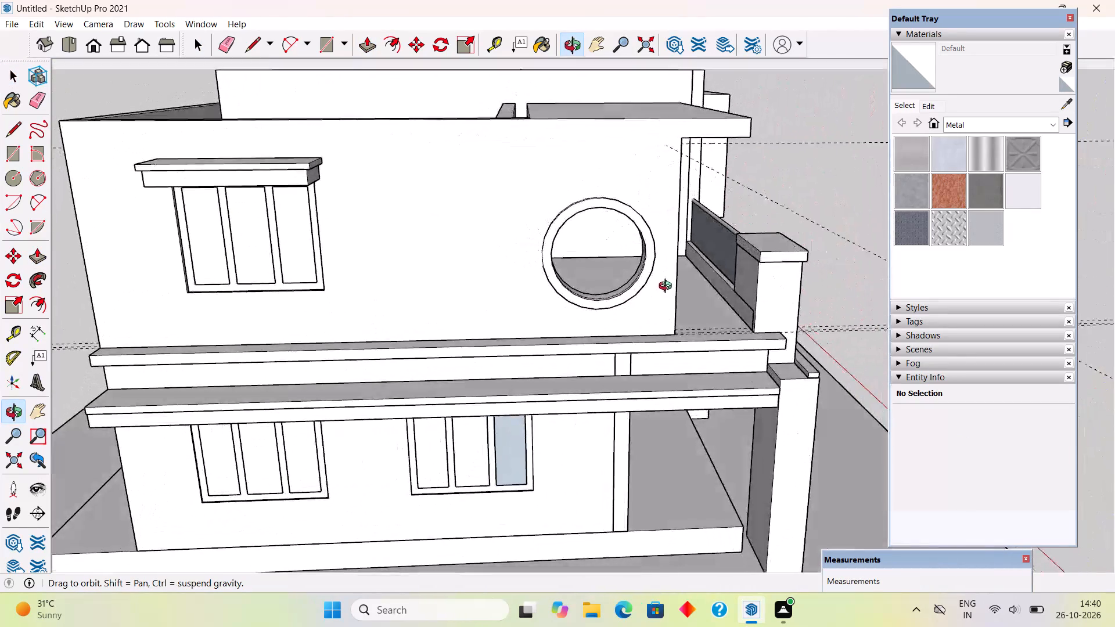
middle_click_drag(668, 287, 670, 283)
left_click(671, 277)
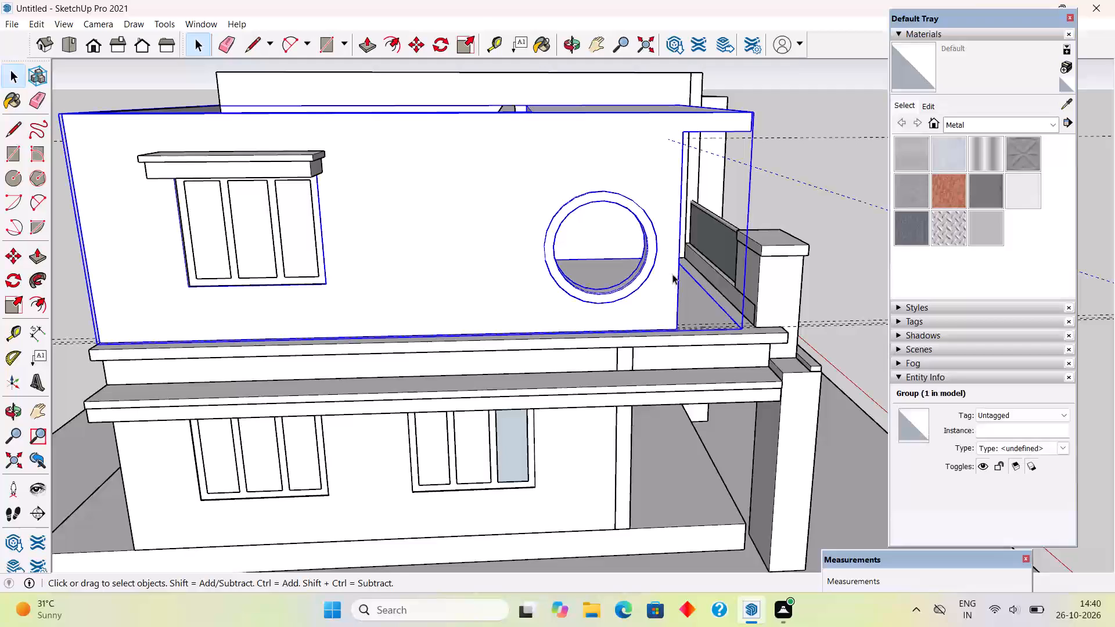
scroll(621, 284, "down", 1)
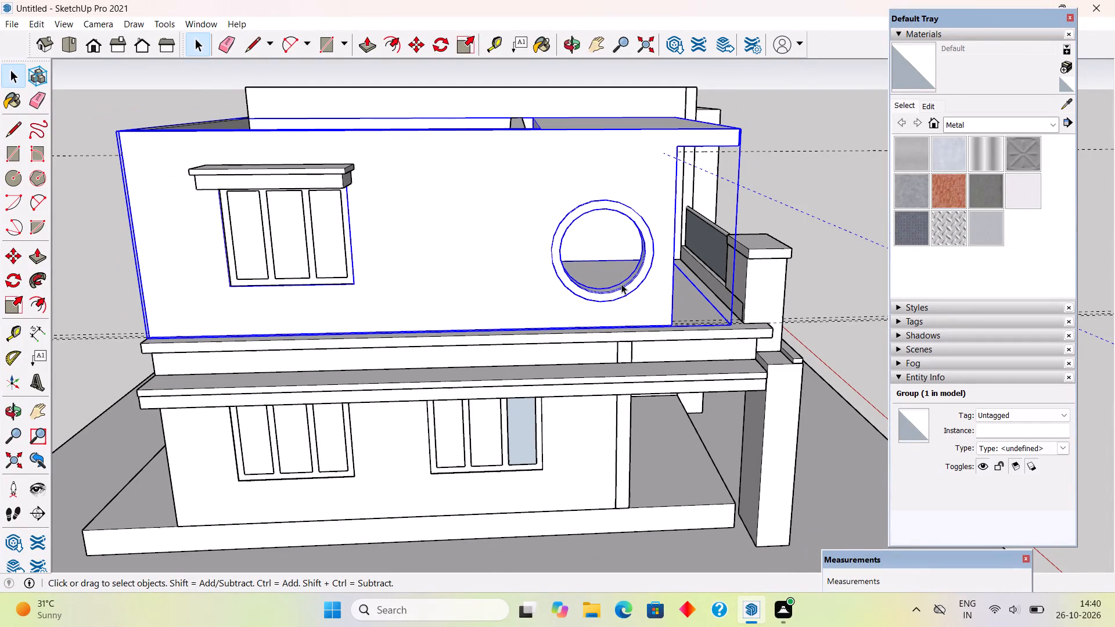
left_click(776, 185)
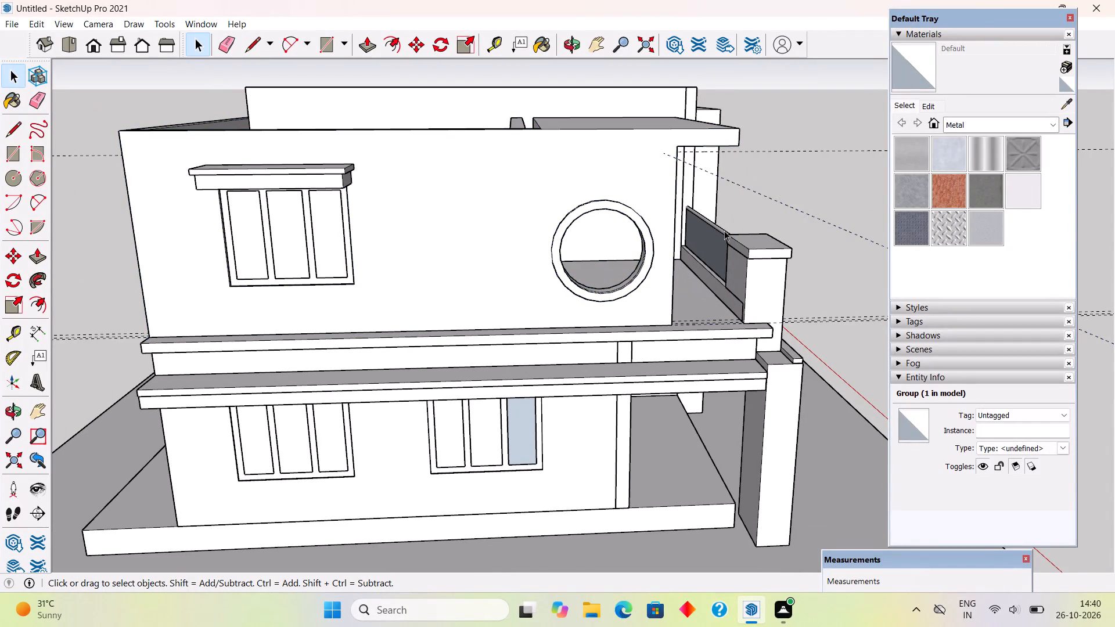
middle_click_drag(718, 230, 544, 262)
scroll(610, 337, "up", 4)
scroll(673, 210, "down", 4)
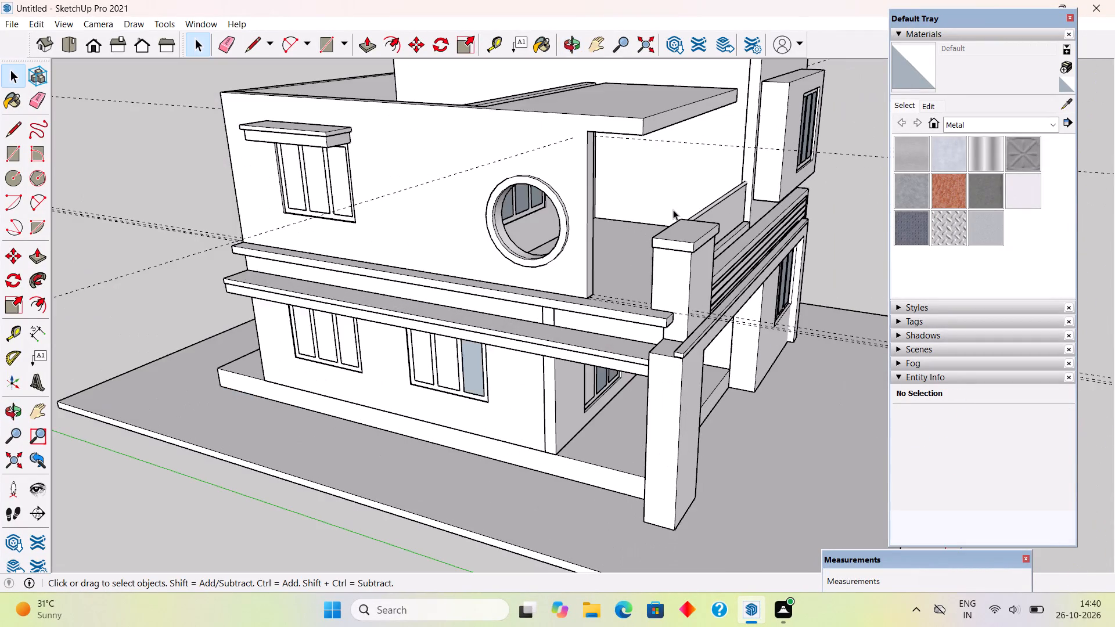
Draw a rectangle about 6" by 4 15/16" between the guide lines, just beyond the terrace end of the round-window wall.
middle_click_drag(673, 230, 678, 378)
scroll(681, 451, "up", 6)
scroll(677, 404, "up", 3)
middle_click_drag(683, 420, 736, 416)
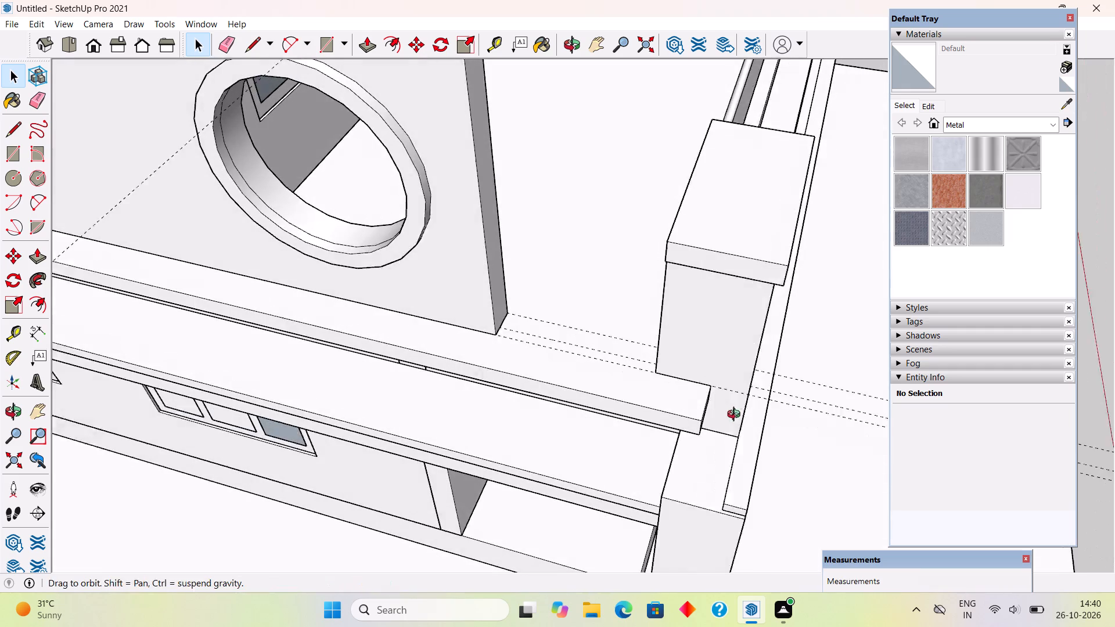
middle_click_drag(736, 416, 736, 415)
scroll(732, 408, "up", 3)
middle_click_drag(606, 410, 605, 458)
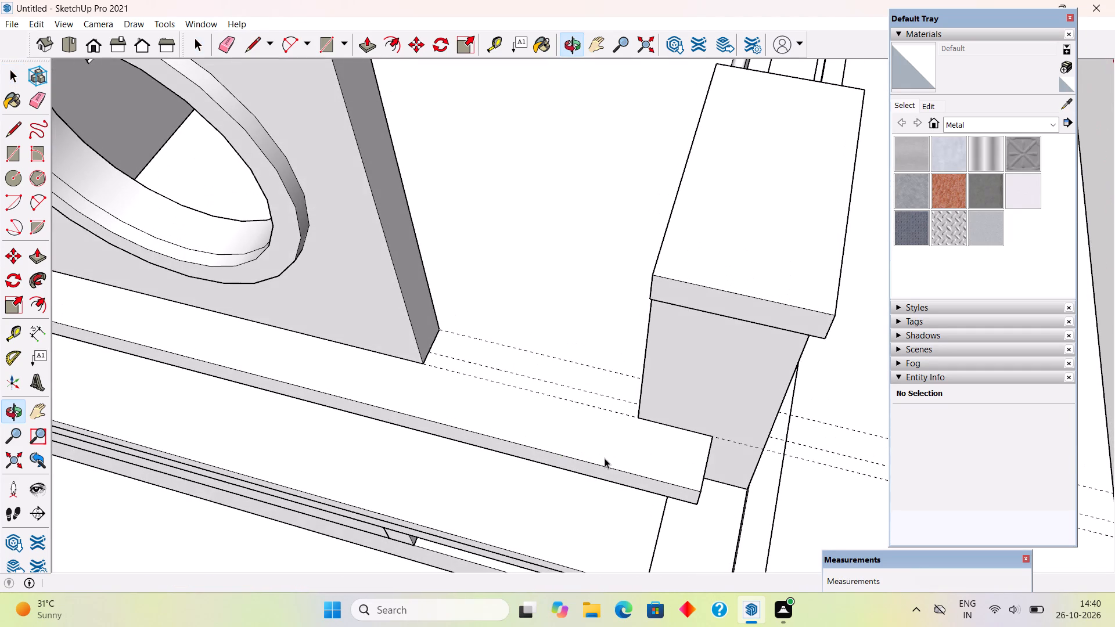
key("r")
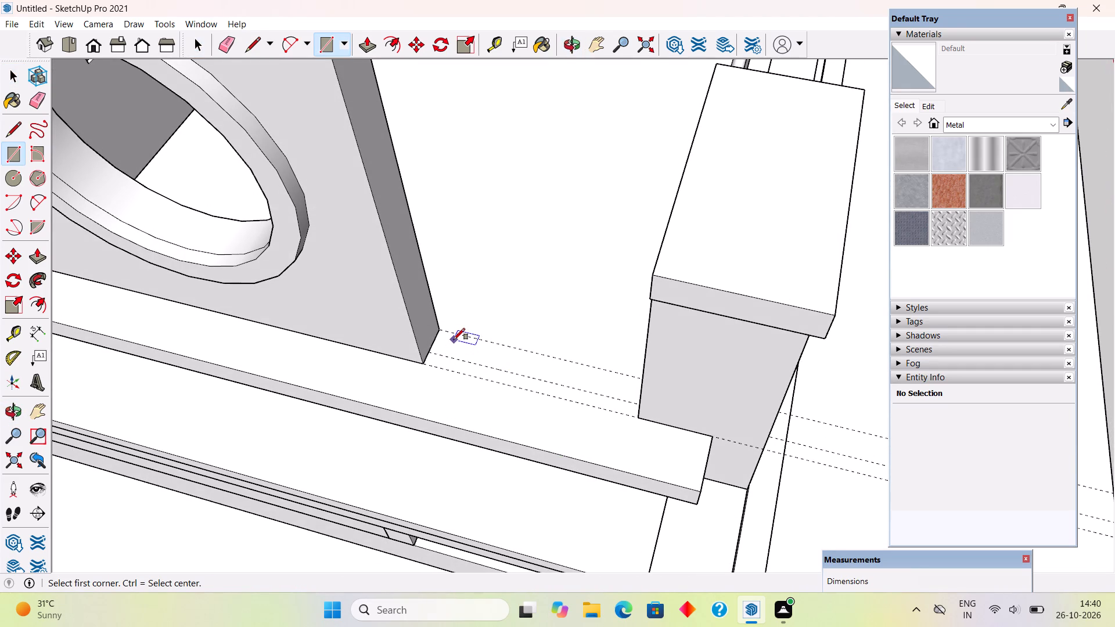
left_click(459, 335)
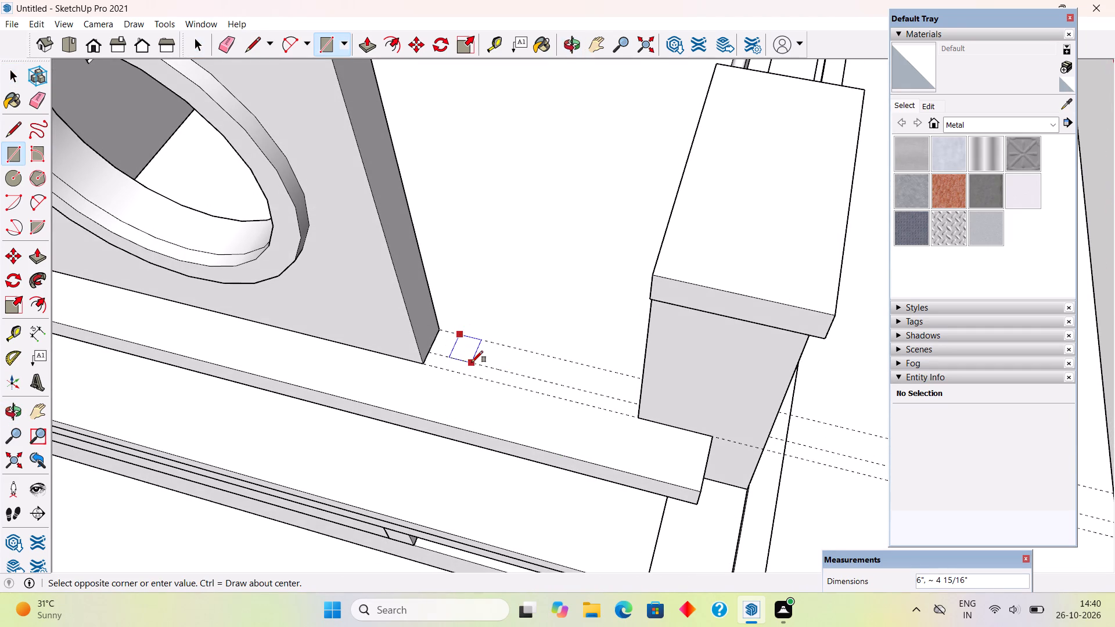
left_click(472, 362)
Push/Pull the small rectangle up 9' 2" to the underside of the terrace roof slab as a slim post.
scroll(472, 362, "down", 4)
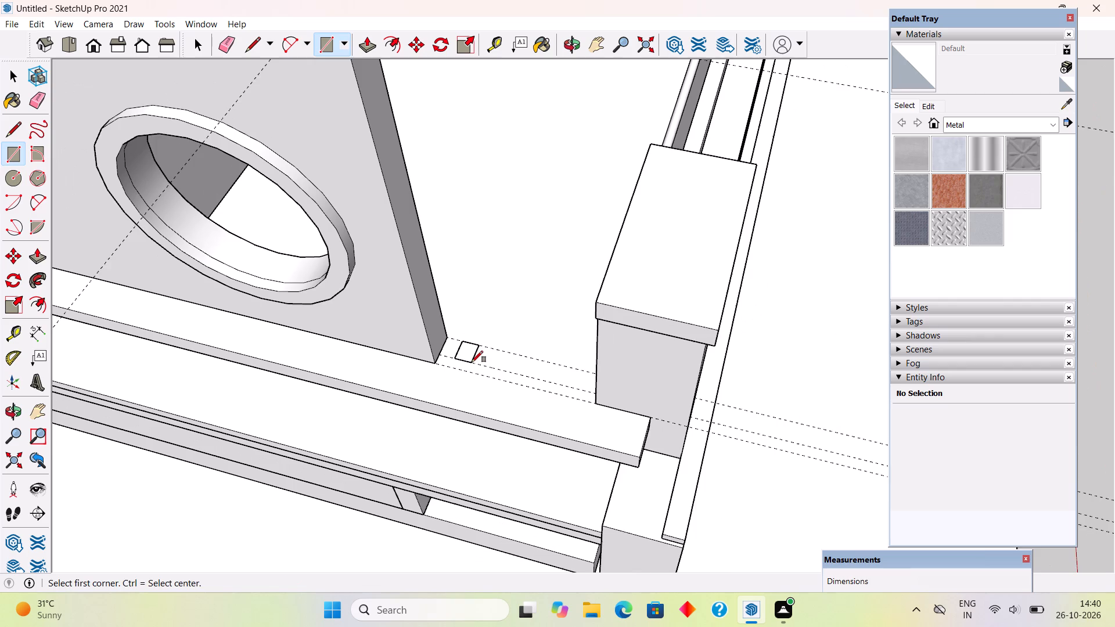
key("p")
left_click(466, 357)
scroll(465, 309, "down", 5)
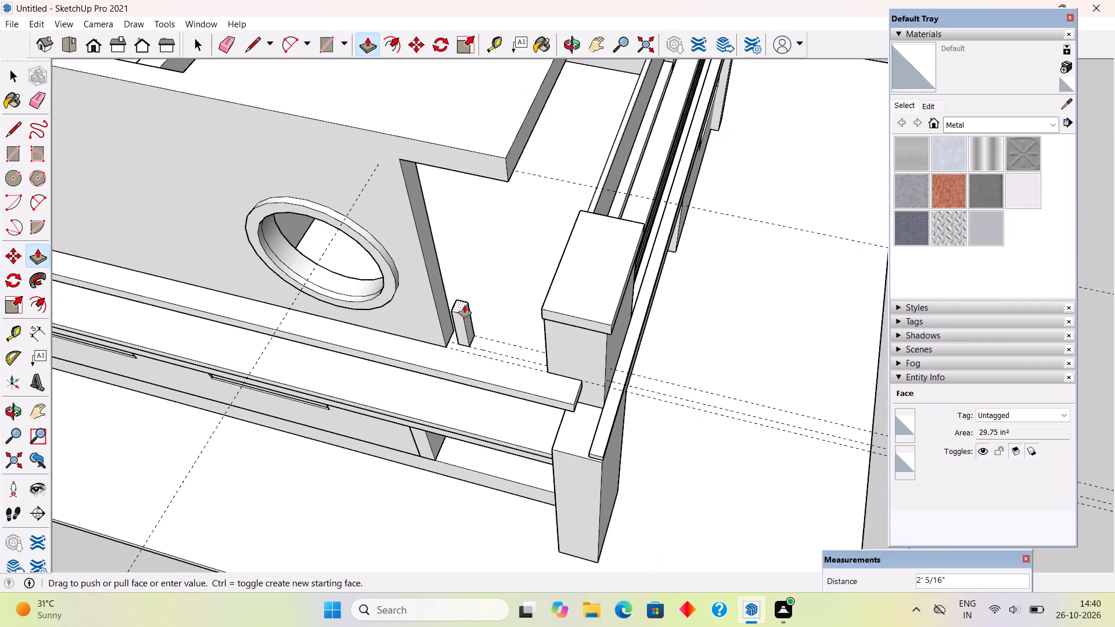
scroll(465, 305, "down", 1)
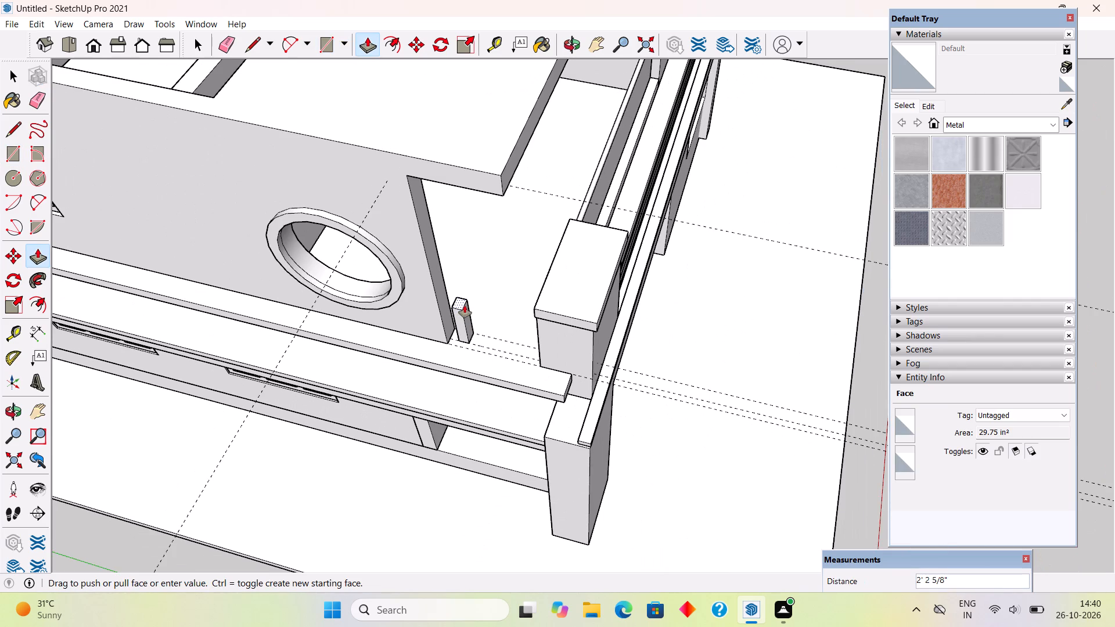
left_click(486, 201)
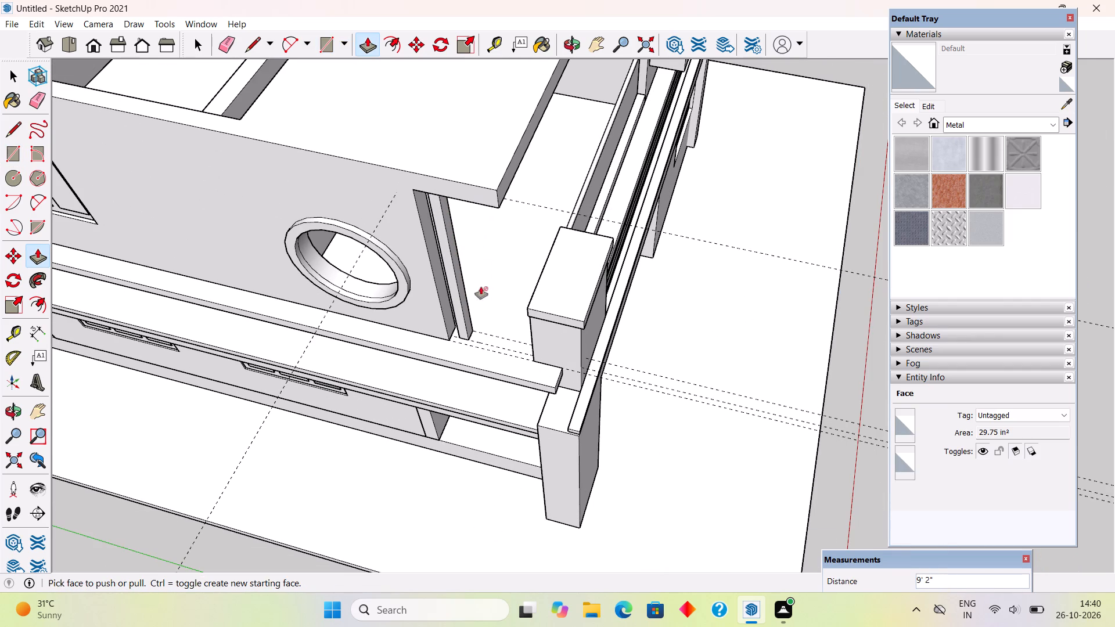
middle_click_drag(488, 328, 631, 282)
key("space")
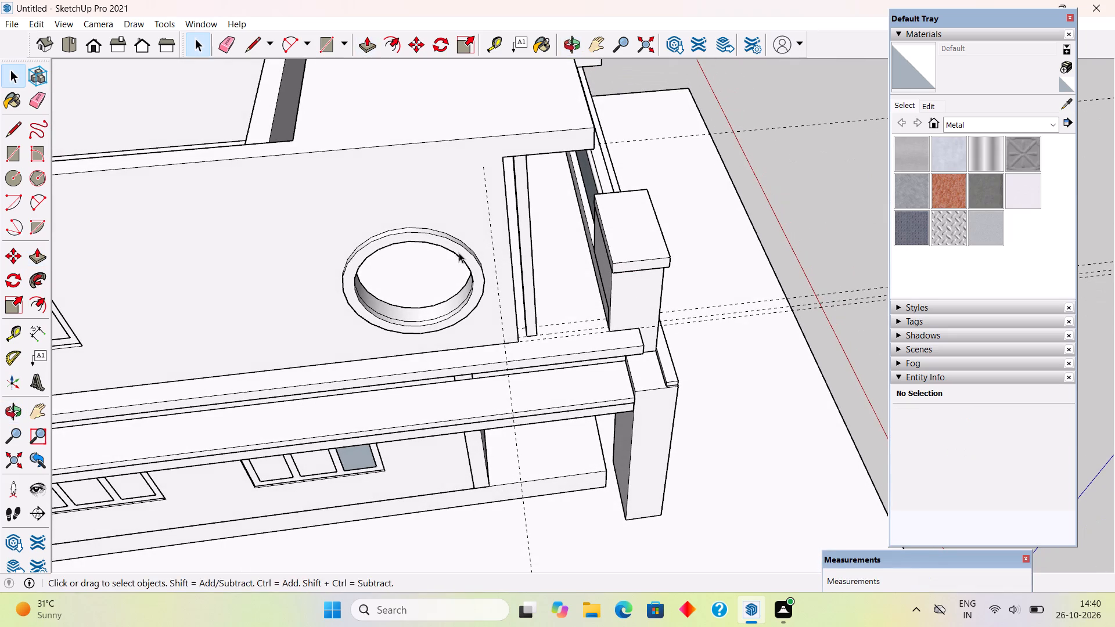
Examine the new slim post and the terrace area from the round-window side and the house front.
middle_click_drag(420, 210, 404, 169)
scroll(404, 169, "down", 5)
middle_click_drag(559, 396, 544, 308)
scroll(544, 308, "down", 7)
scroll(509, 113, "up", 1)
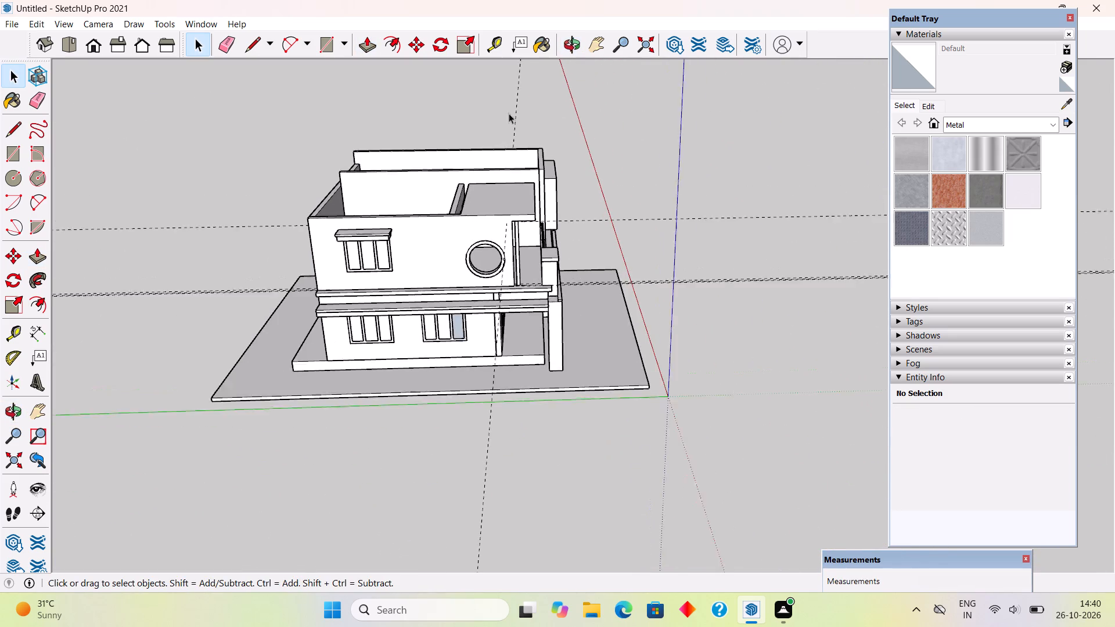
scroll(509, 113, "up", 1)
middle_click_drag(545, 306, 520, 200)
scroll(517, 196, "up", 4)
middle_click_drag(525, 317, 680, 478)
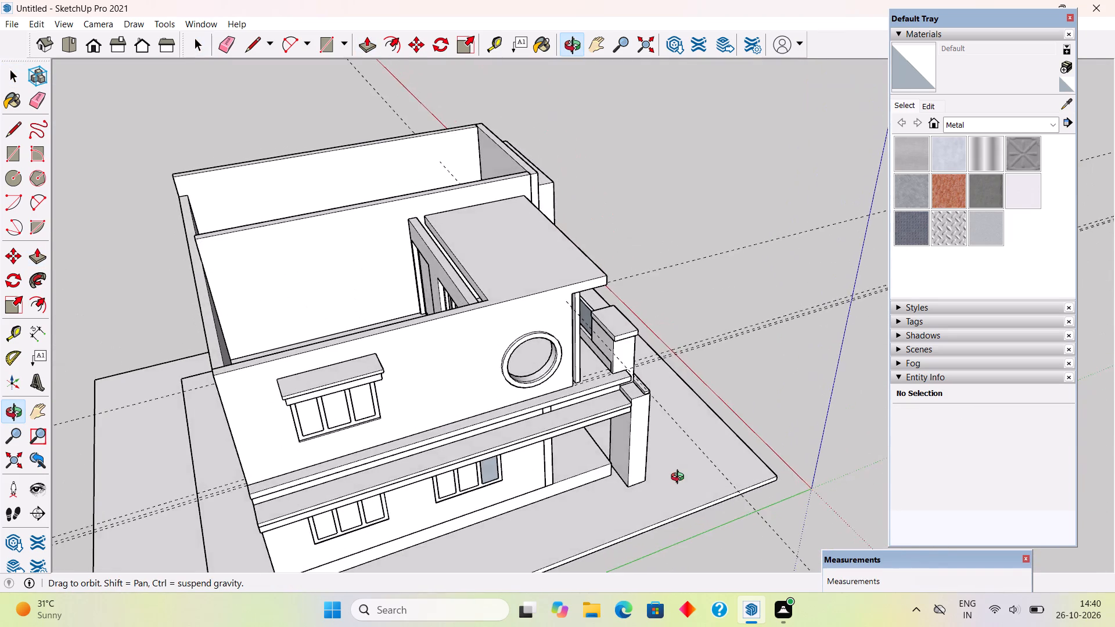
middle_click_drag(680, 478, 118, 376)
scroll(501, 254, "up", 6)
middle_click_drag(503, 265, 518, 319)
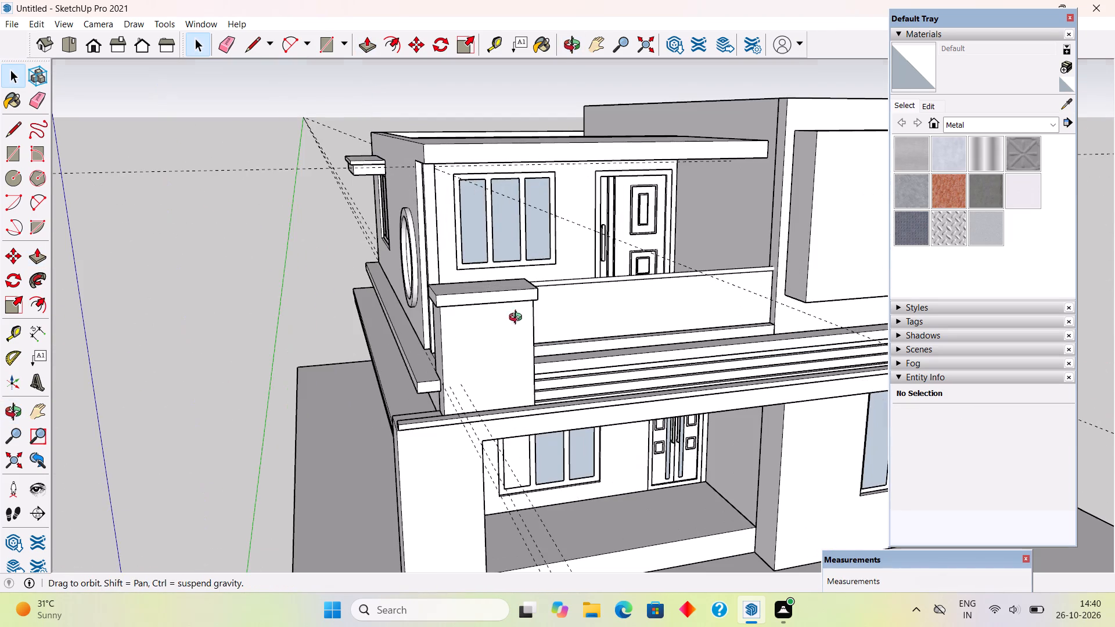
middle_click_drag(518, 319, 521, 358)
Move the terrace's back wall, together with its three-pane window and the complete door, 9" forward along the adjoining side wall.
scroll(569, 256, "up", 7)
middle_click_drag(557, 154, 430, 55)
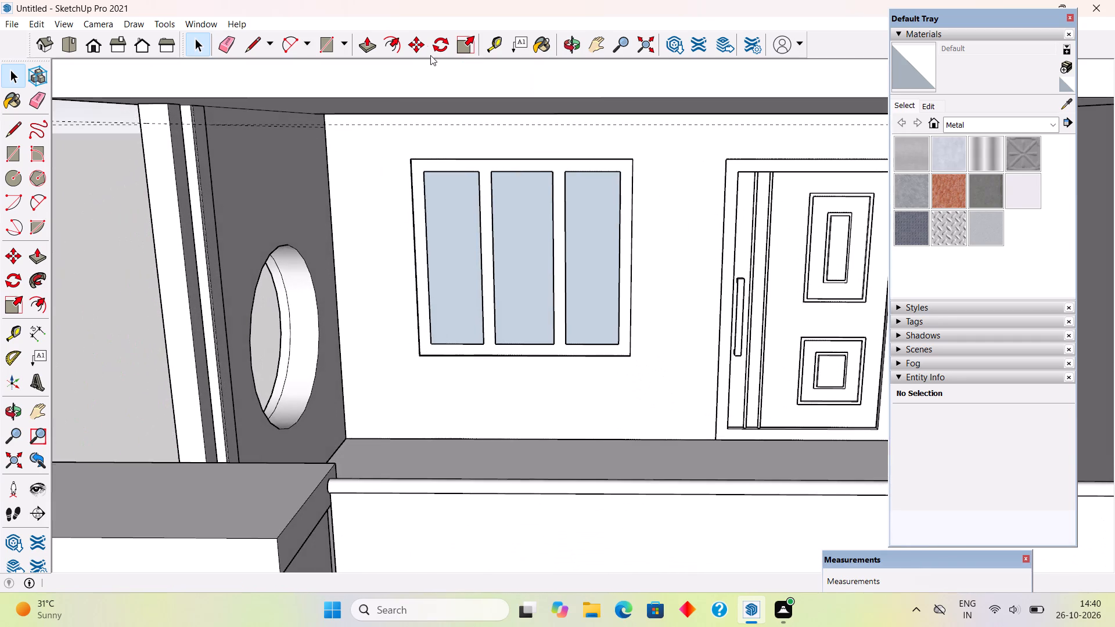
scroll(396, 278, "up", 2)
left_click(396, 278)
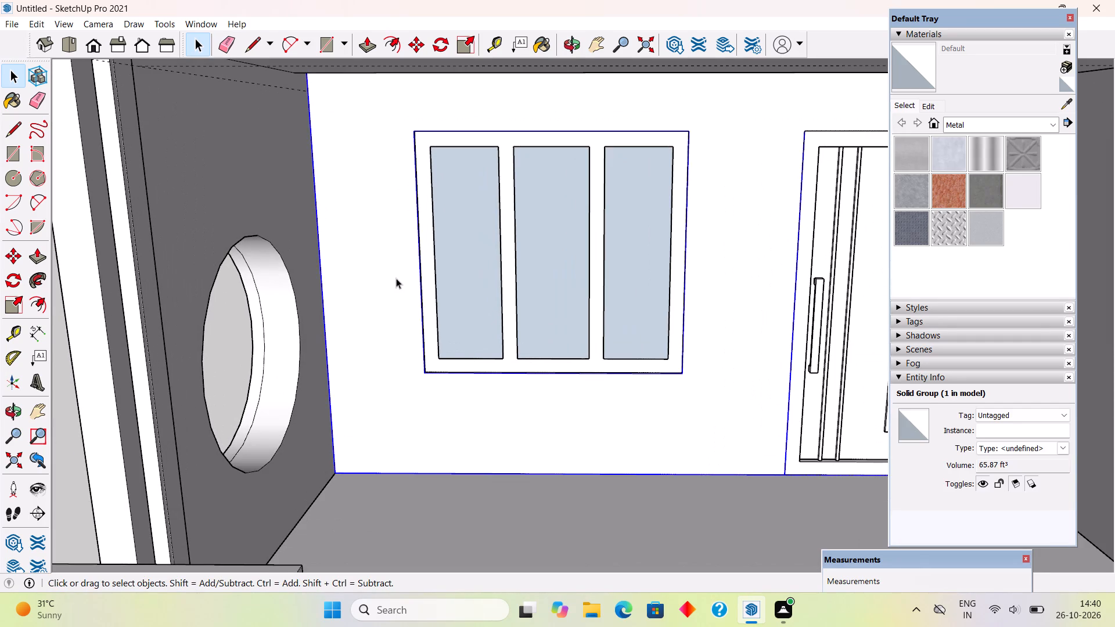
left_click(457, 274, "ctrl")
left_click(544, 249, "ctrl")
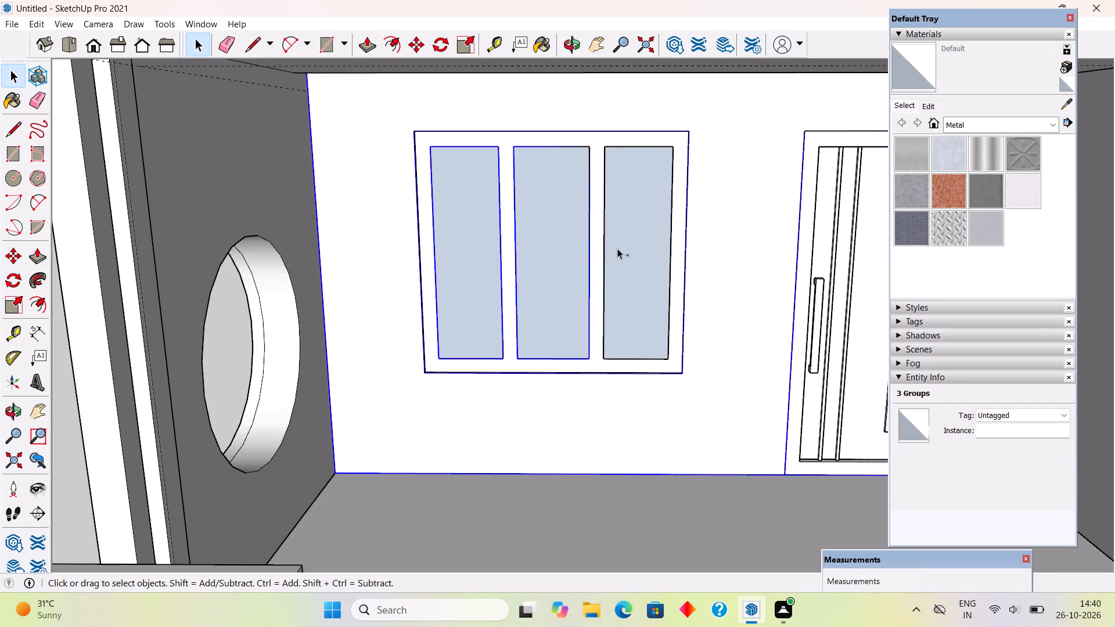
left_click(617, 248, "ctrl")
left_click(595, 271, "ctrl")
scroll(475, 300, "down", 5, "ctrl")
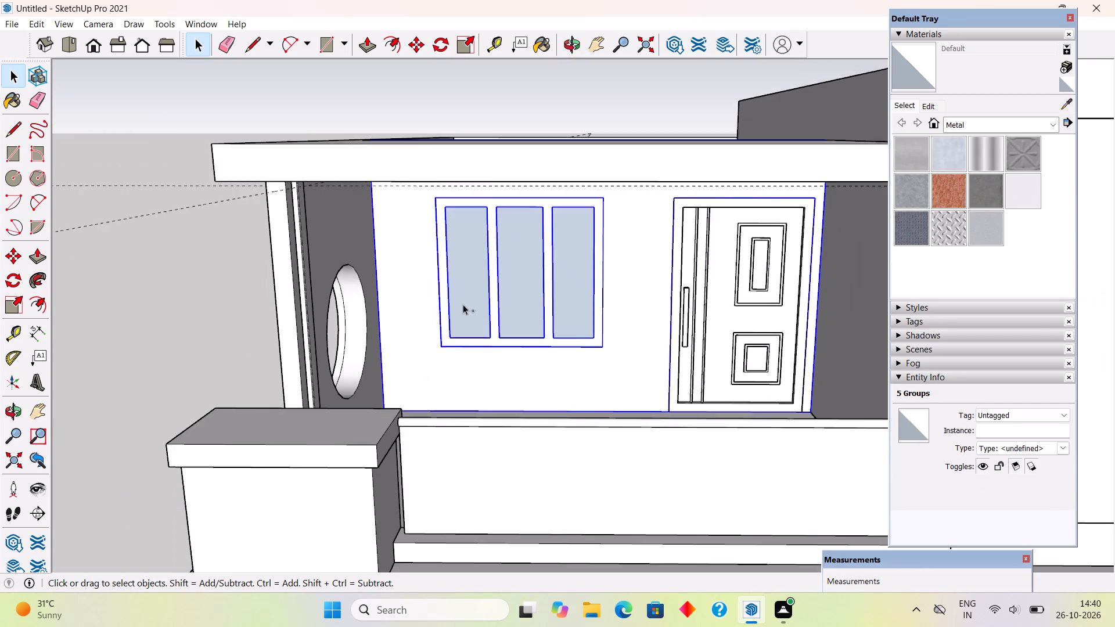
scroll(463, 304, "down", 1, "ctrl")
scroll(710, 317, "up", 4, "ctrl")
left_click(704, 313, "ctrl")
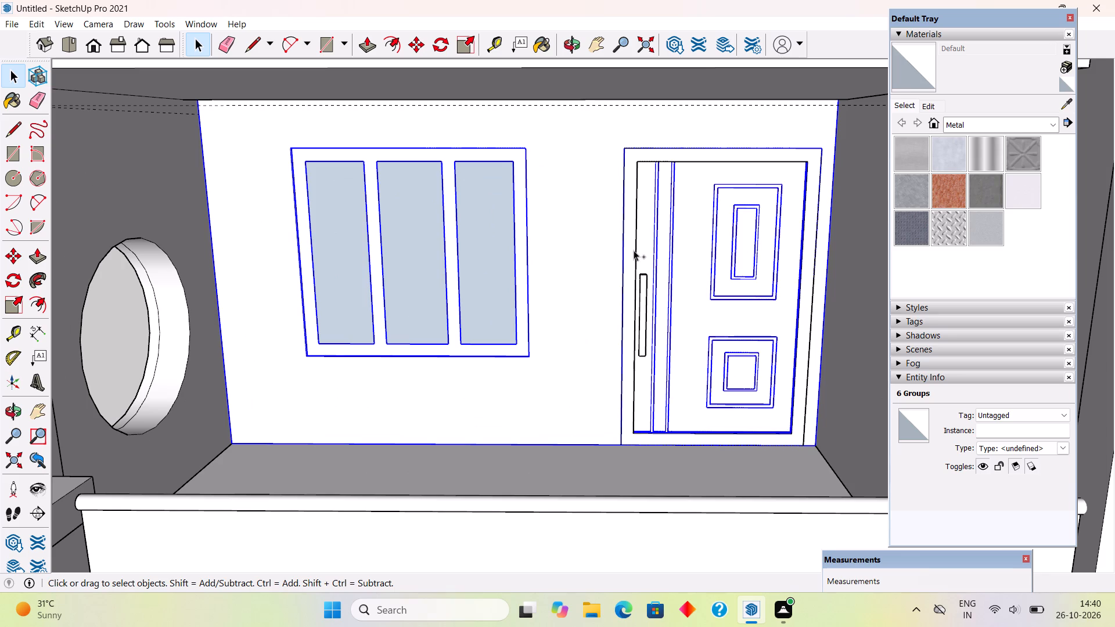
left_click(634, 250, "ctrl")
left_click(643, 292, "ctrl")
scroll(638, 341, "down", 3)
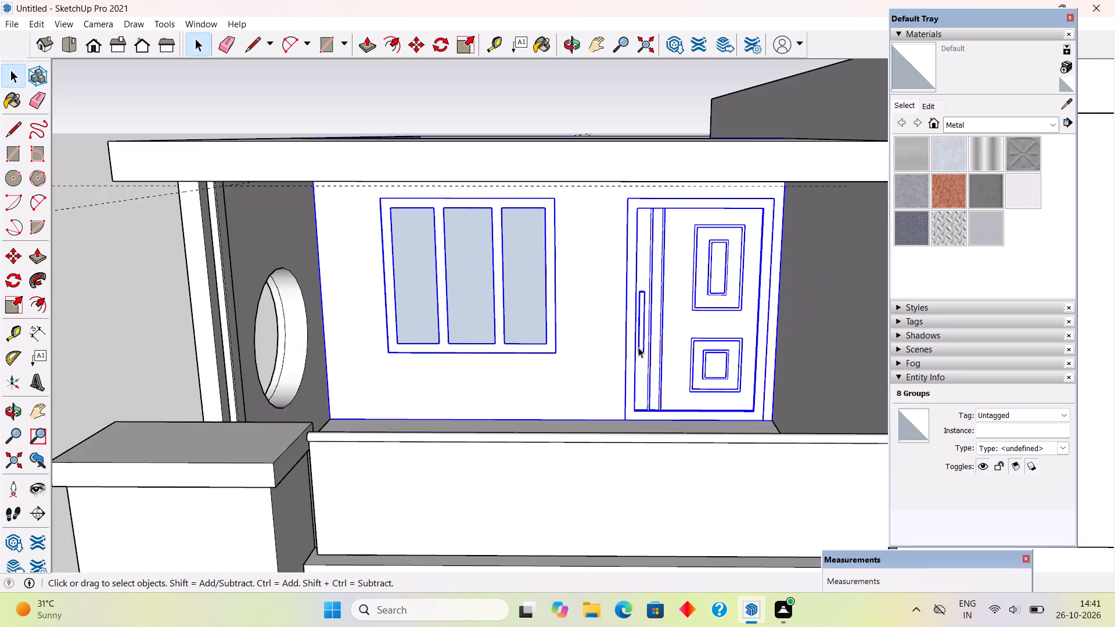
middle_click_drag(683, 380, 688, 419)
scroll(788, 458, "up", 6)
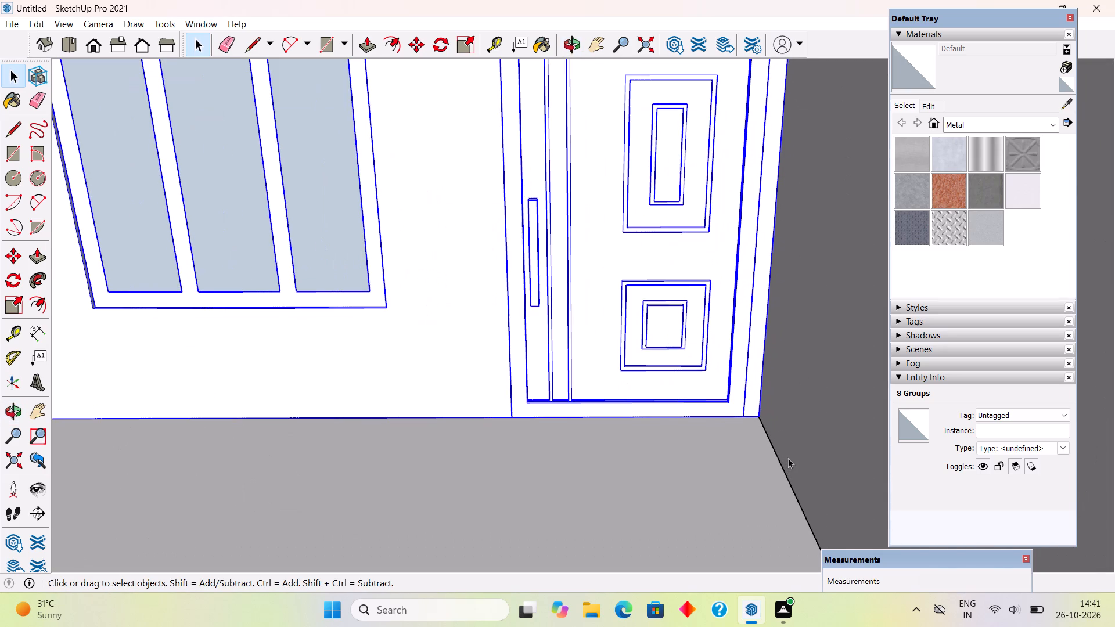
key("m")
left_click(760, 421)
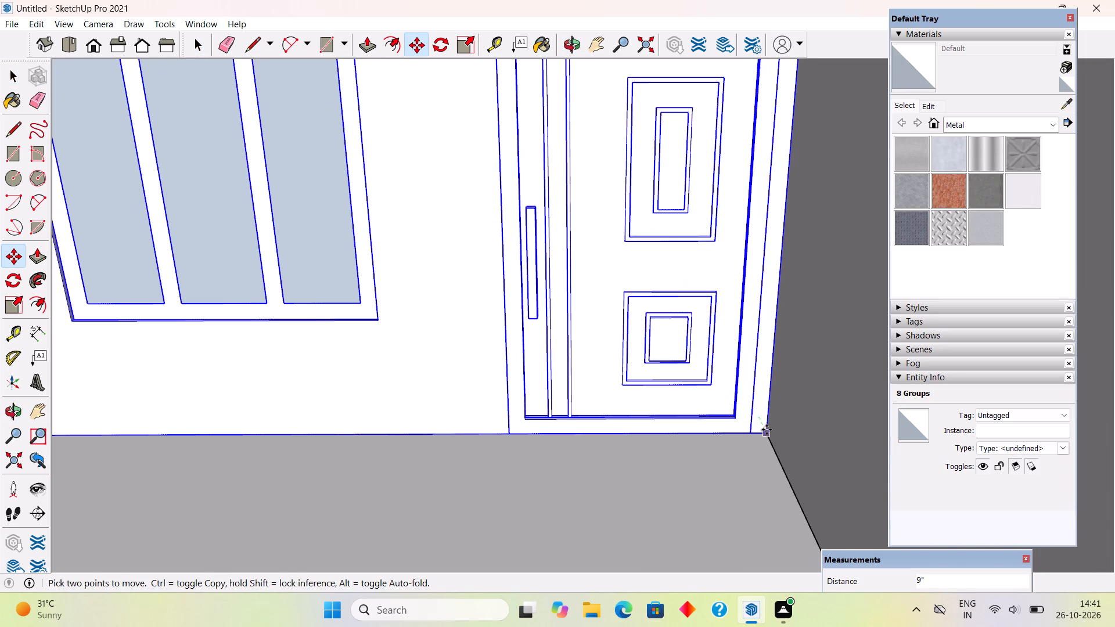
key("9")
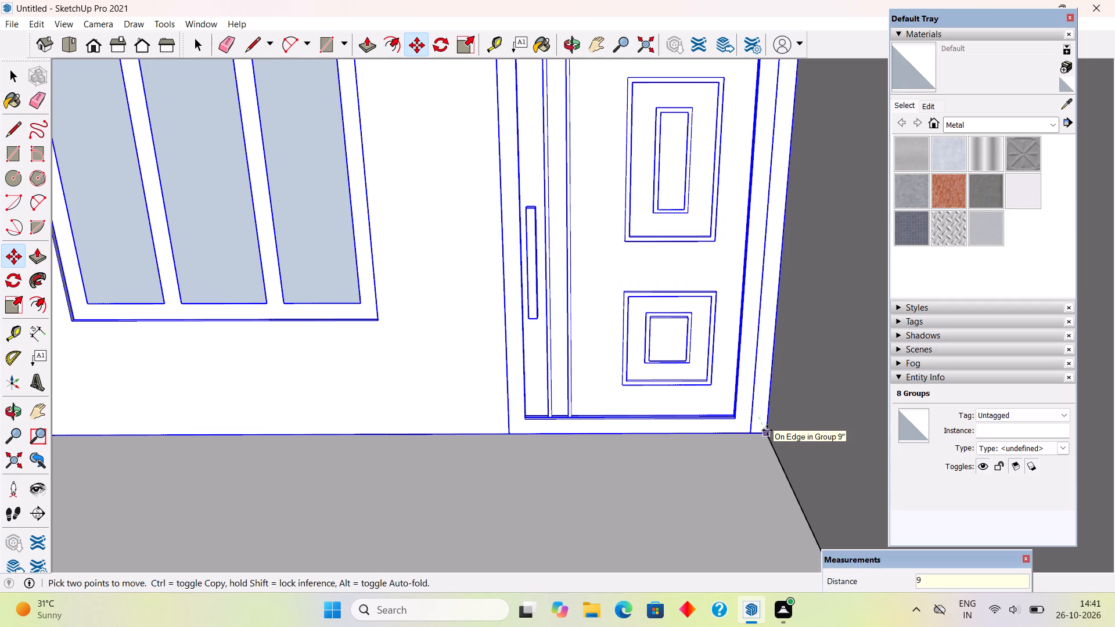
key("shift+quotedbl")
key("Return")
key("space")
scroll(767, 430, "down", 10)
left_click(379, 272)
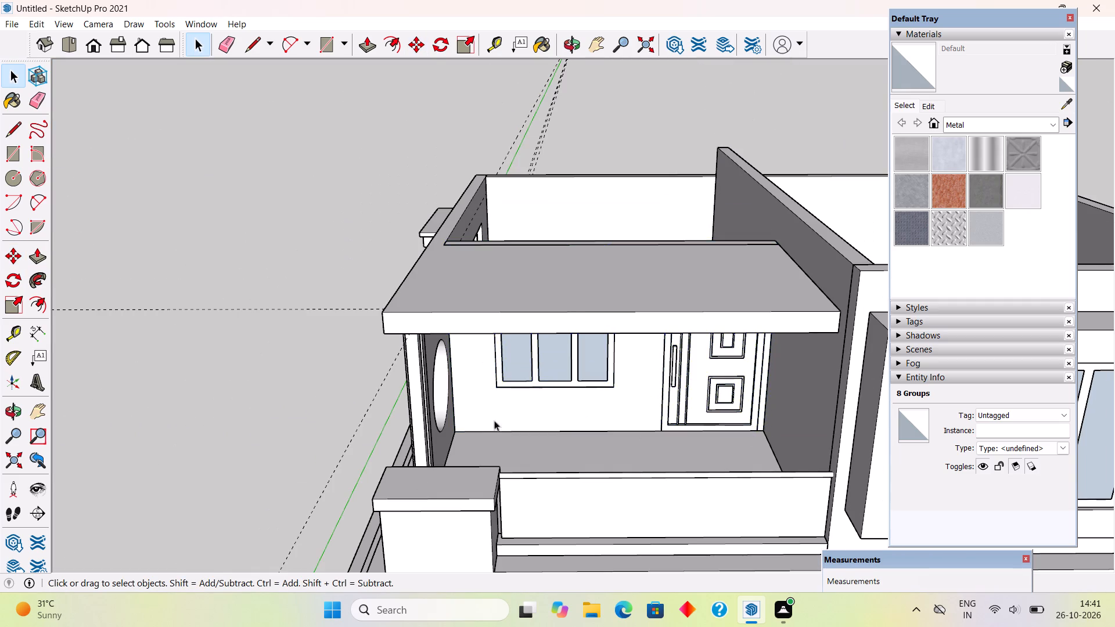
Make all the geometry of the slim post beside the round-window wall into a group.
middle_click_drag(499, 420, 656, 333)
scroll(641, 322, "down", 9)
middle_click_drag(768, 311, 819, 308)
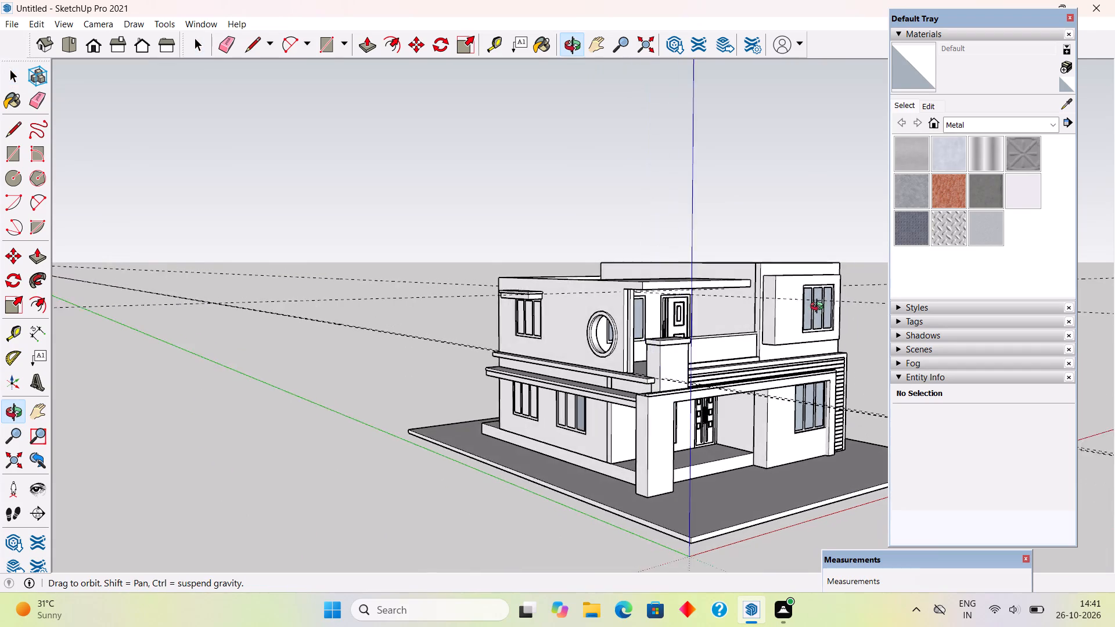
middle_click_drag(819, 308, 963, 338)
scroll(530, 437, "down", 5)
middle_click_drag(556, 460, 667, 522)
scroll(659, 421, "up", 2)
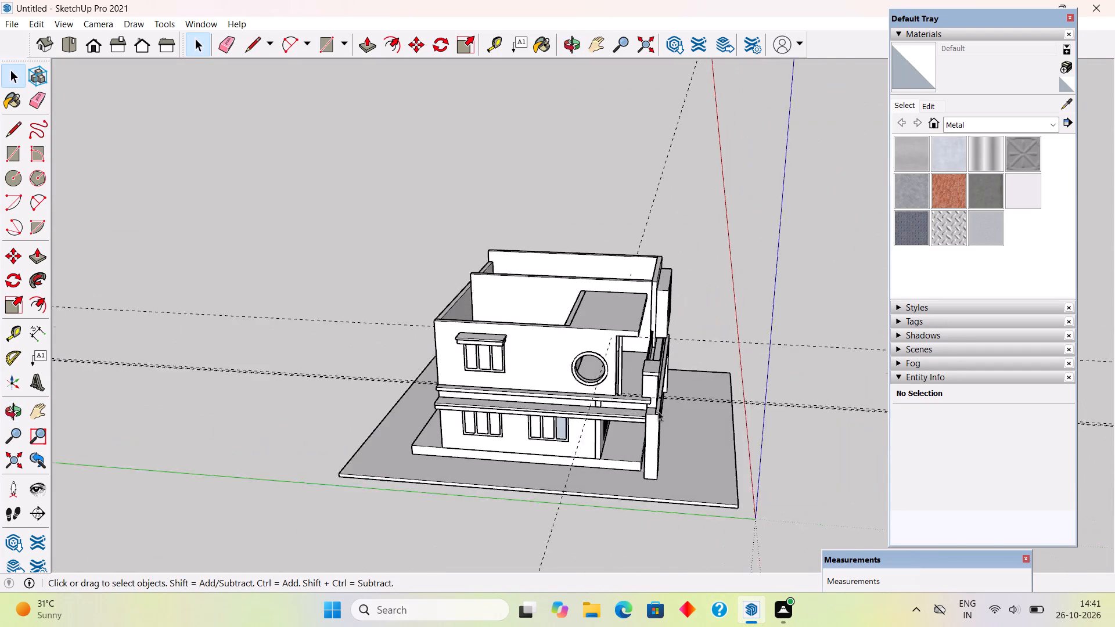
scroll(658, 411, "up", 9)
scroll(613, 390, "up", 4)
triple_click(598, 331)
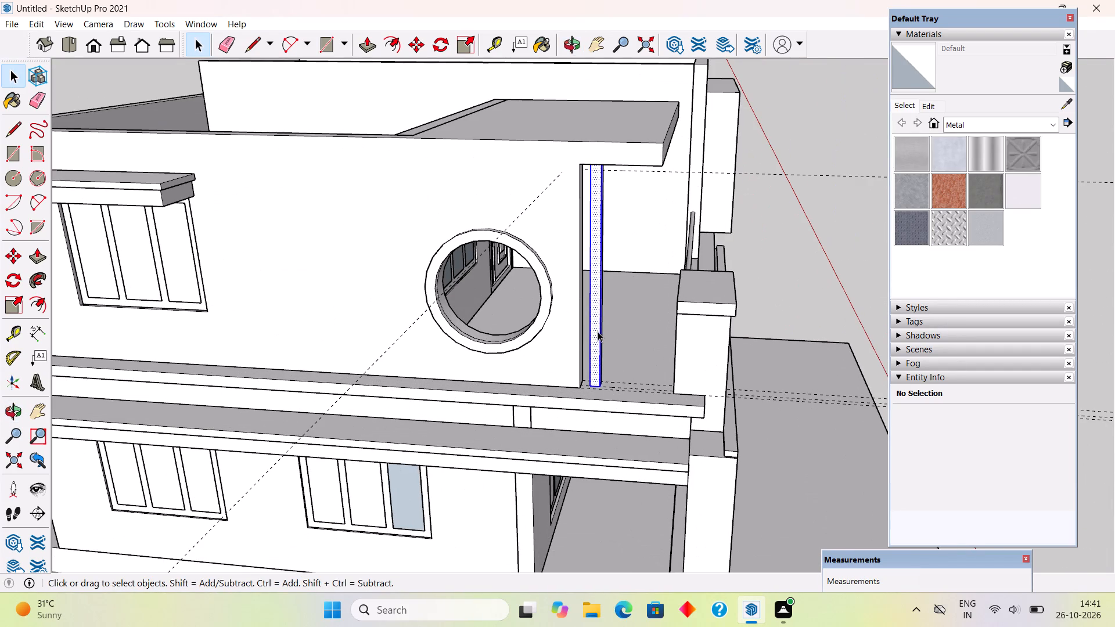
right_click(598, 331)
left_click(645, 457)
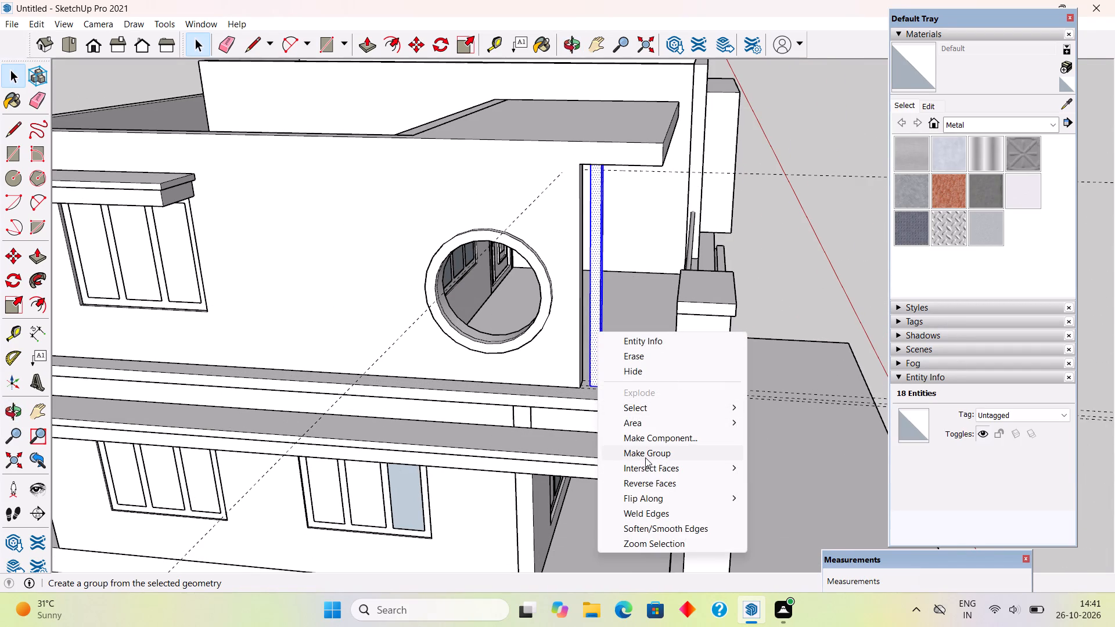
Copy the post group about 2' 9/16" towards the corner pillar and divide the distance with /3 for evenly spaced posts.
middle_click_drag(592, 428, 577, 406)
scroll(580, 364, "up", 4)
middle_click_drag(592, 361, 603, 408)
key("m")
left_click(603, 408)
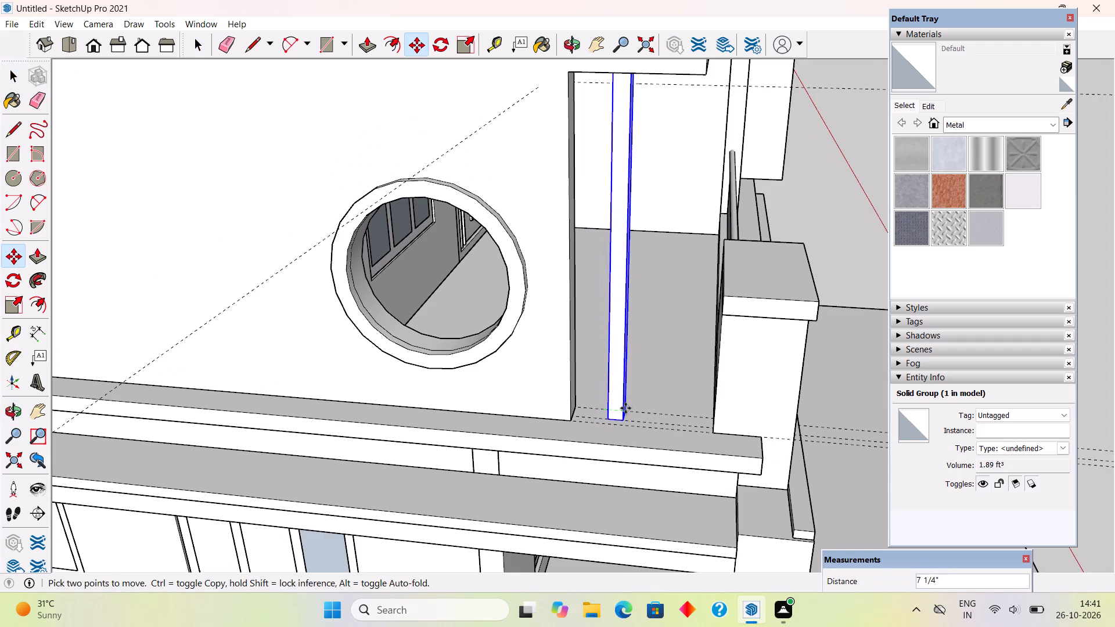
left_click(677, 419)
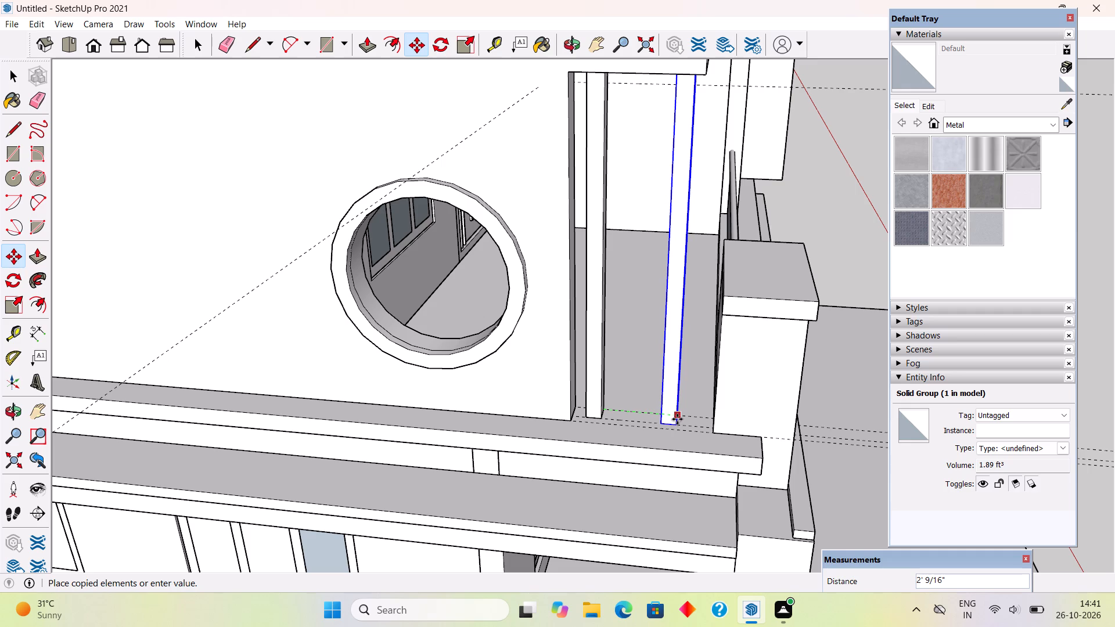
type("/3")
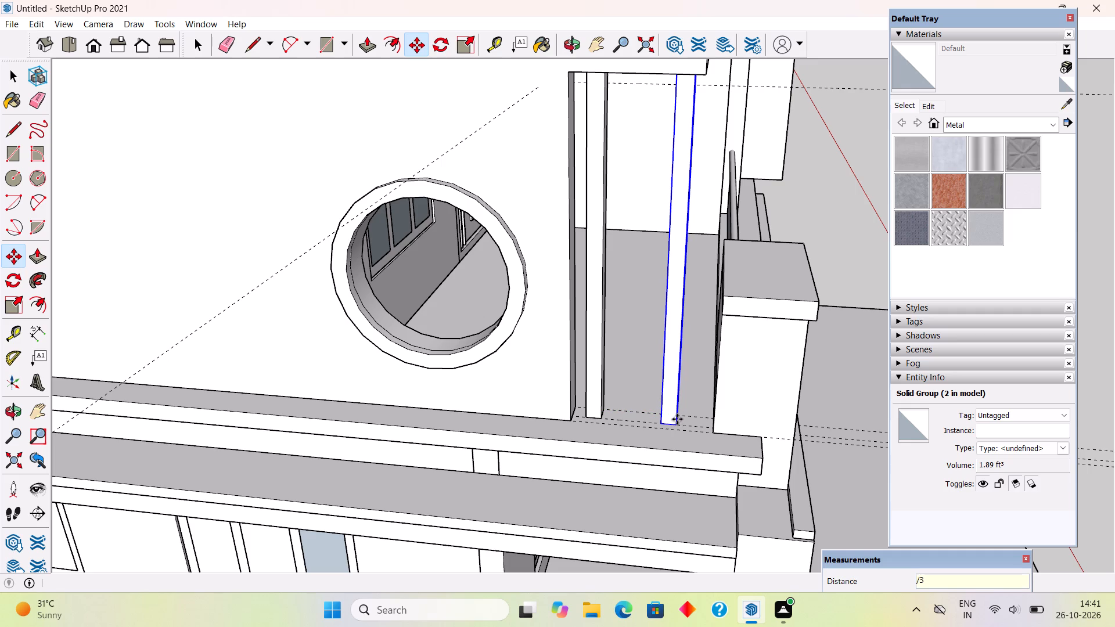
key("Return")
scroll(674, 424, "down", 5)
key("space")
Examine the row of slim posts under the roof slab from the terrace front and the round-window side.
scroll(671, 405, "down", 4)
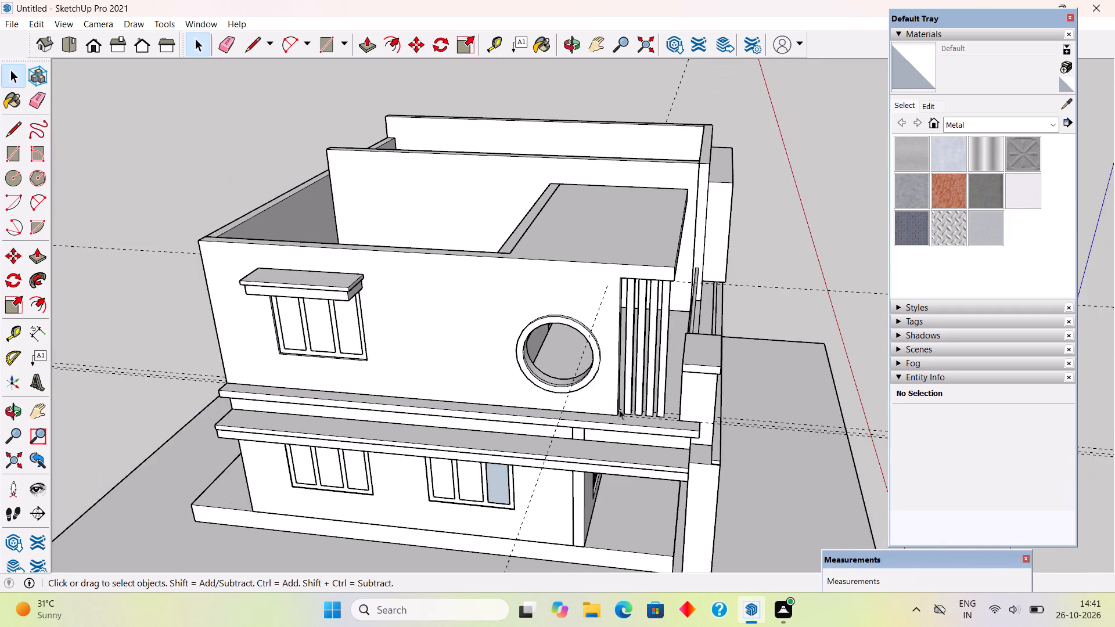
scroll(651, 420, "down", 1)
middle_click_drag(683, 423, 113, 370)
scroll(430, 323, "up", 4)
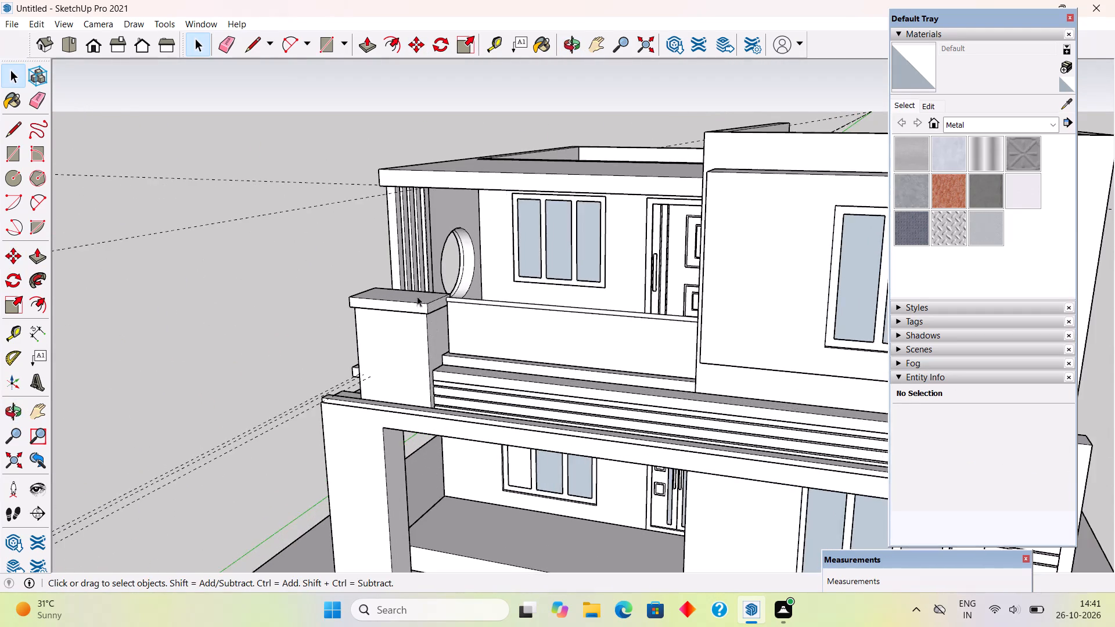
middle_click_drag(415, 289, 563, 243)
scroll(563, 240, "down", 3)
middle_click_drag(562, 321, 656, 379)
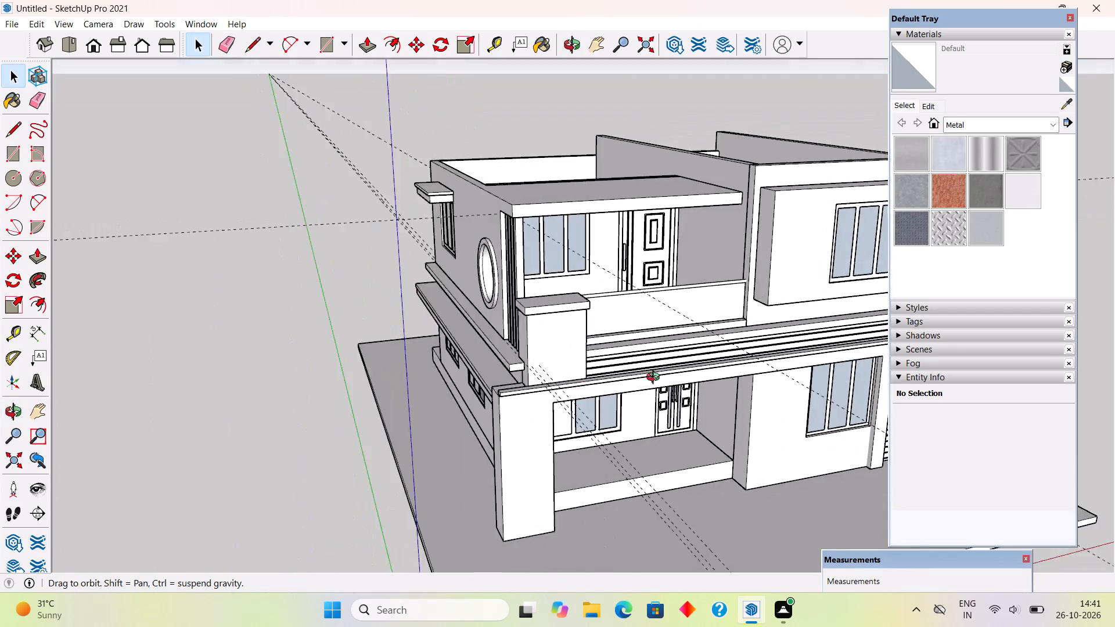
middle_click_drag(656, 379, 736, 364)
scroll(739, 358, "up", 2)
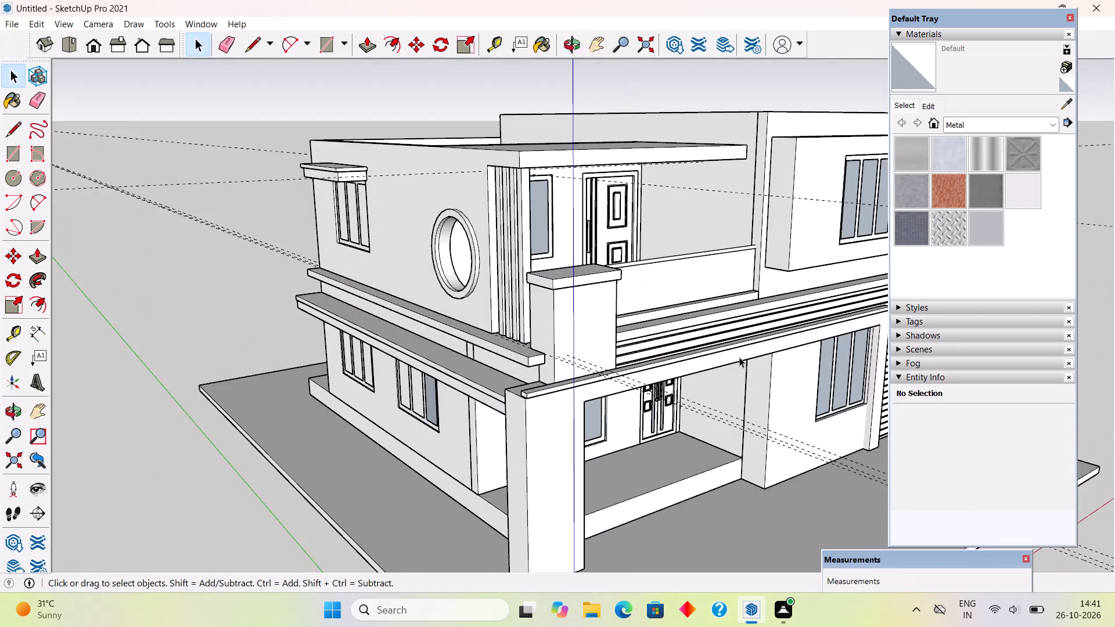
middle_click_drag(655, 389, 814, 510)
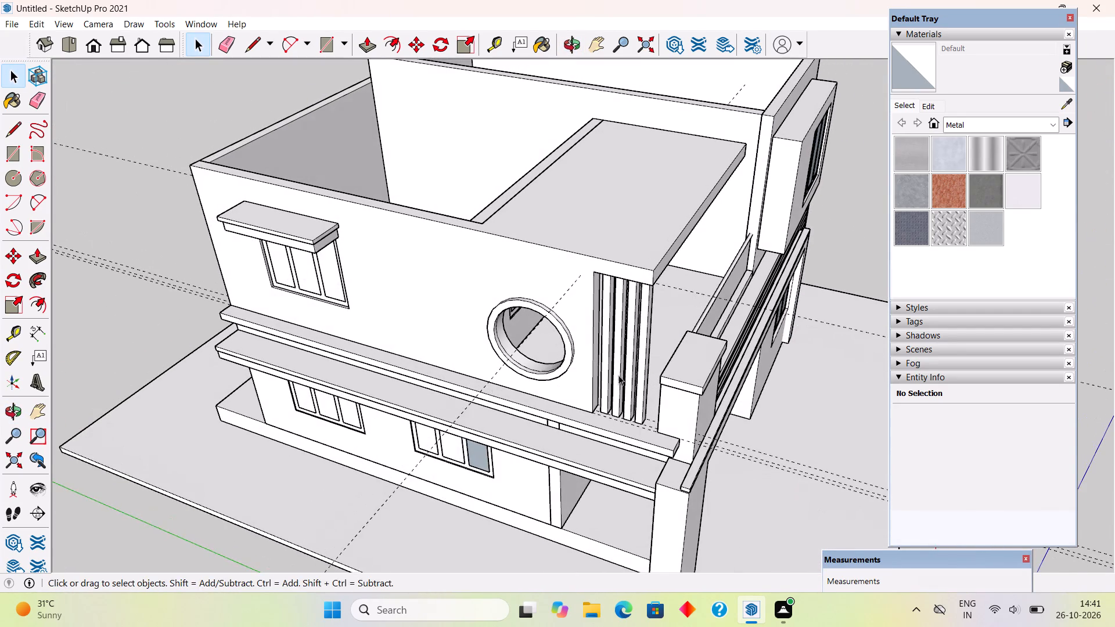
Add a guide line along the short bottom edge of the slim post at the terrace's front corner.
middle_click_drag(620, 379, 653, 433)
scroll(667, 428, "up", 15)
middle_click_drag(670, 457, 630, 436)
key("t")
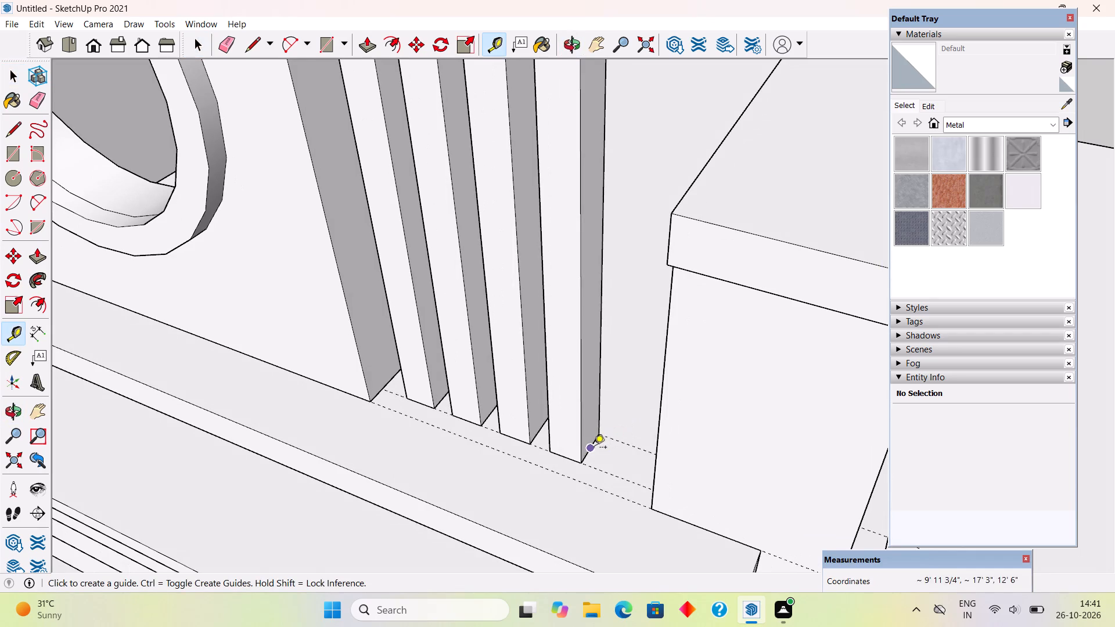
double_click(594, 448)
Copy the corner slim post 1' along the red axis across the terrace front.
middle_click_drag(599, 440, 508, 493)
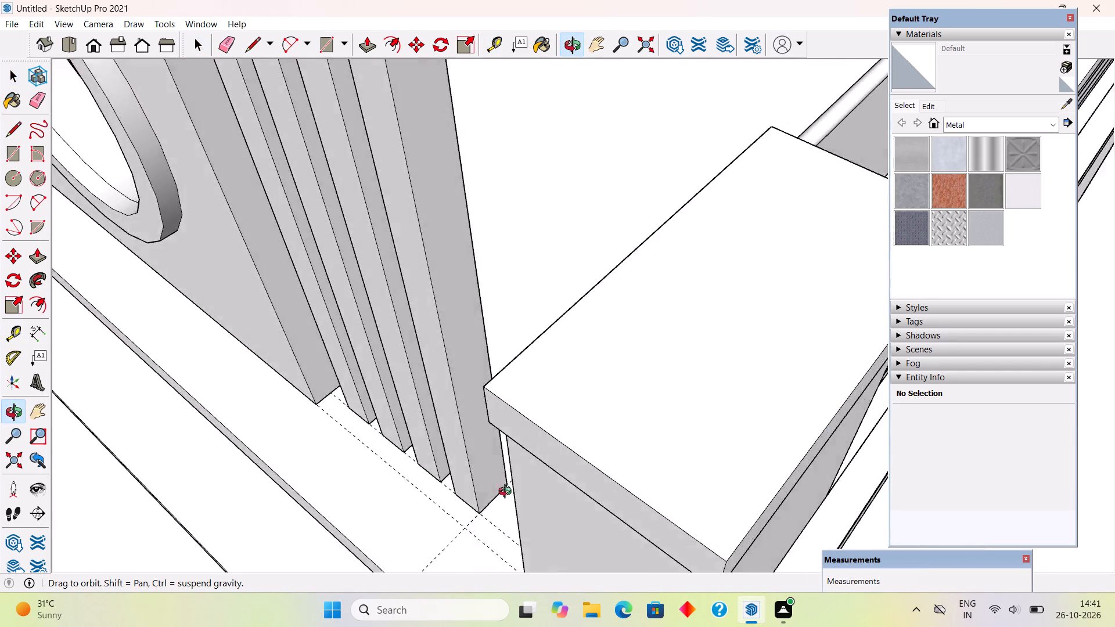
middle_click_drag(508, 493, 276, 626)
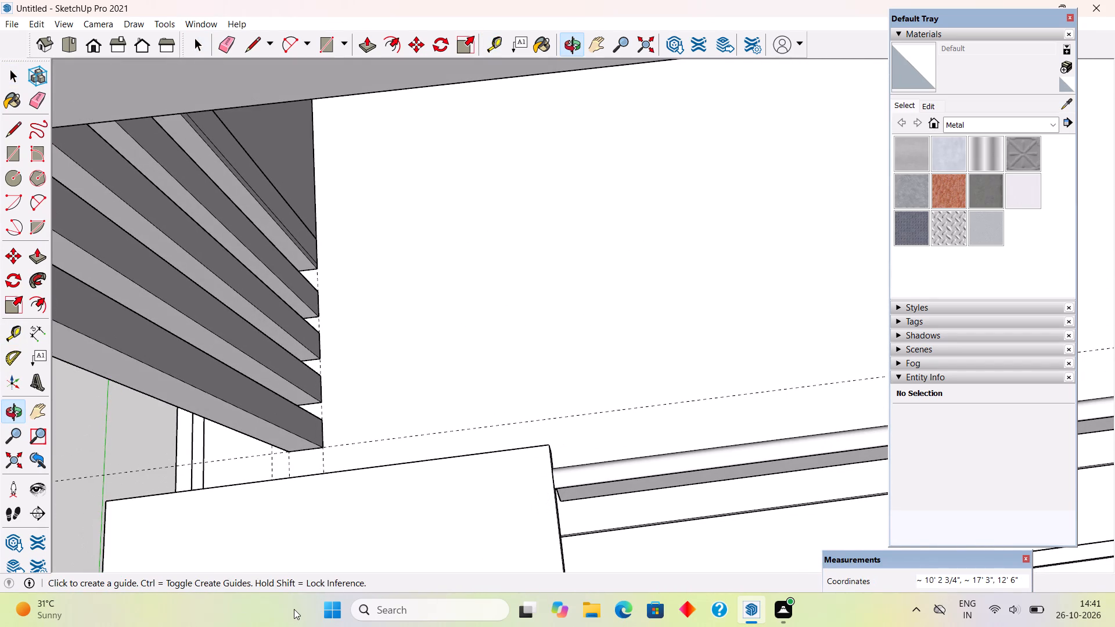
key("space")
left_click(256, 419)
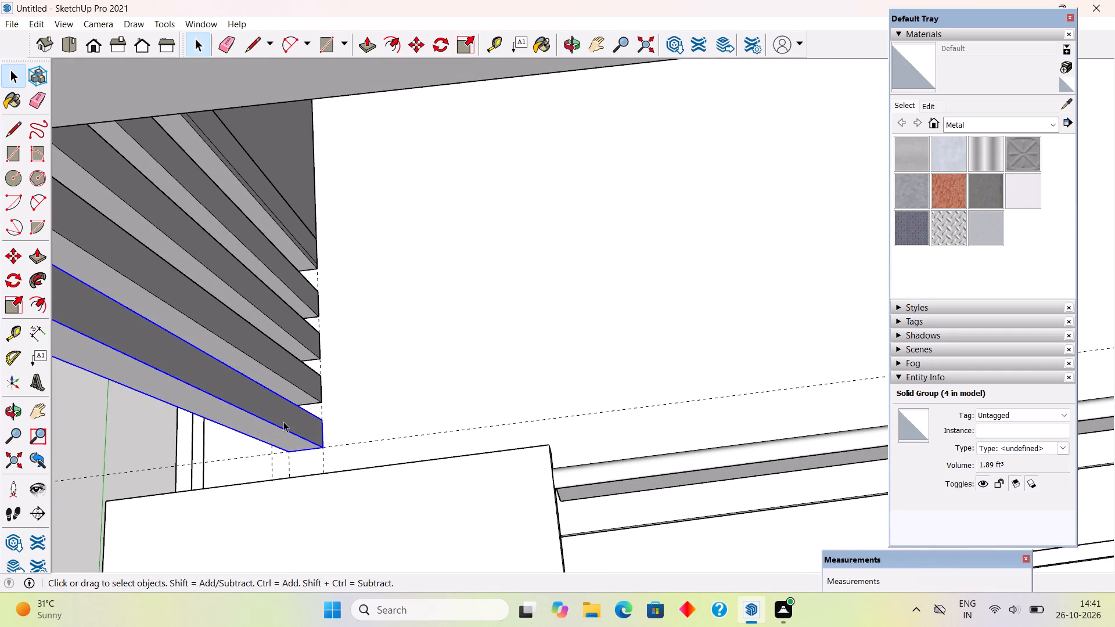
left_click(283, 421)
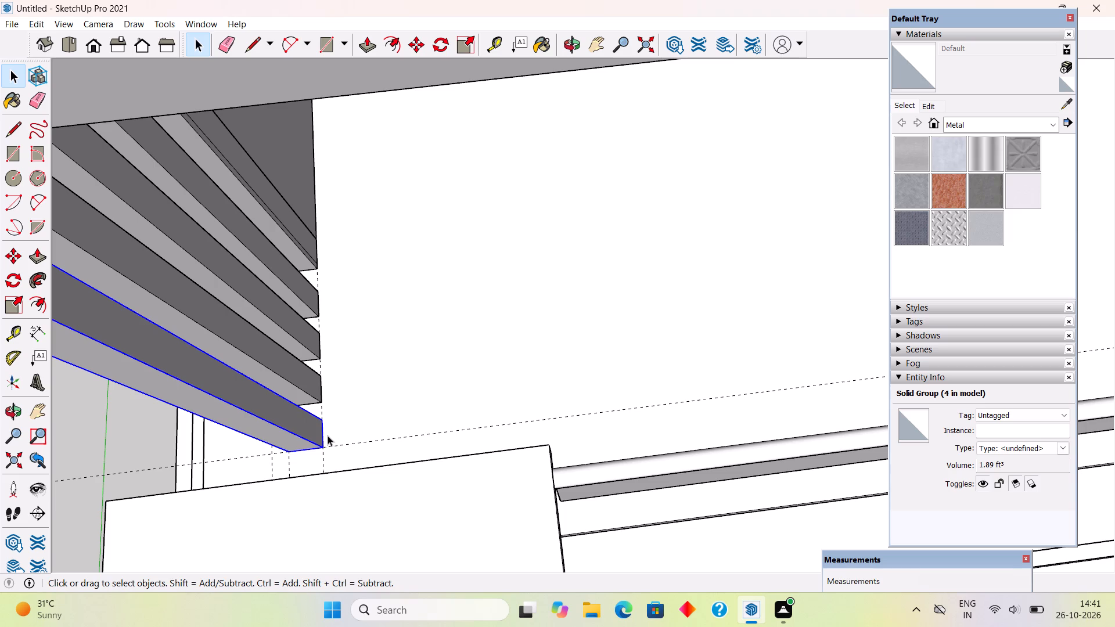
key("m")
left_click(314, 435)
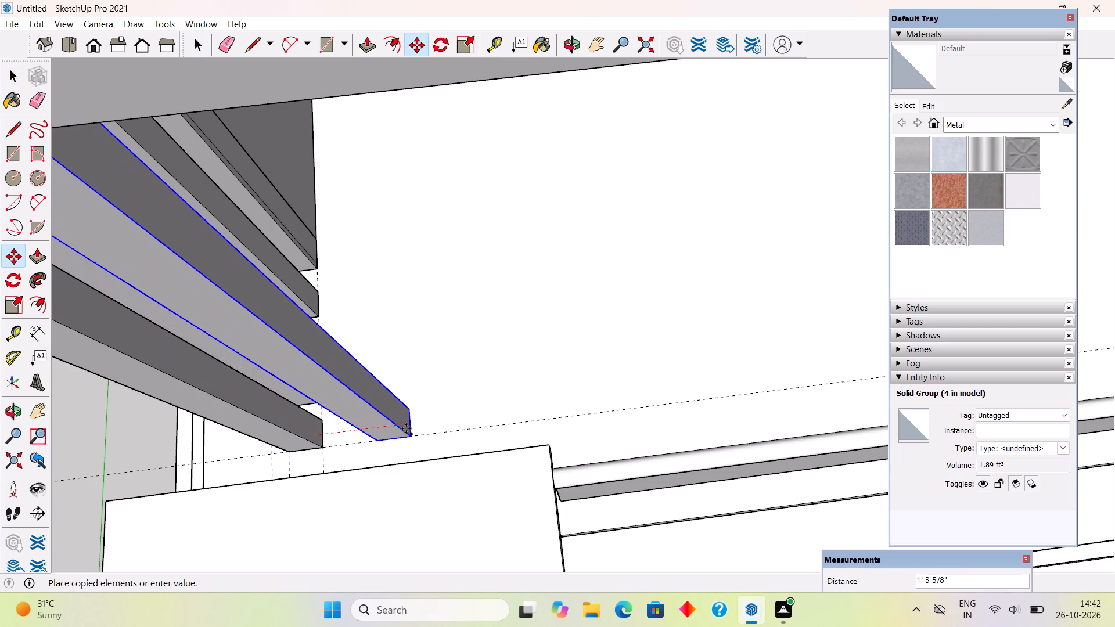
type("1'")
key("Return")
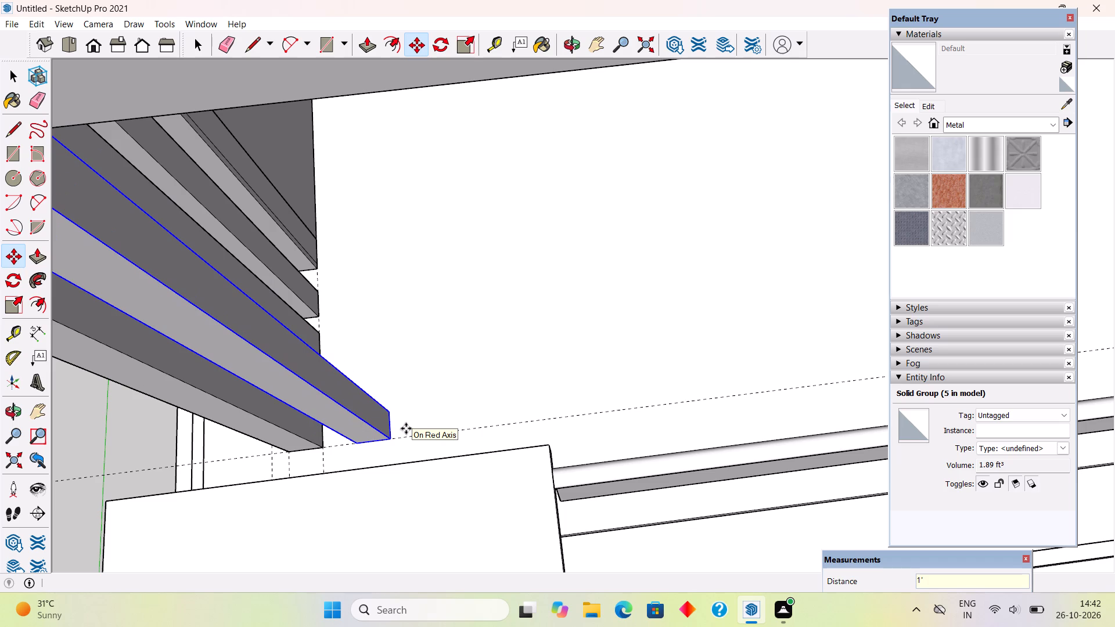
key("space")
Examine the new post and corner pillar against the terrace front and the whole front elevation.
scroll(430, 466, "down", 8)
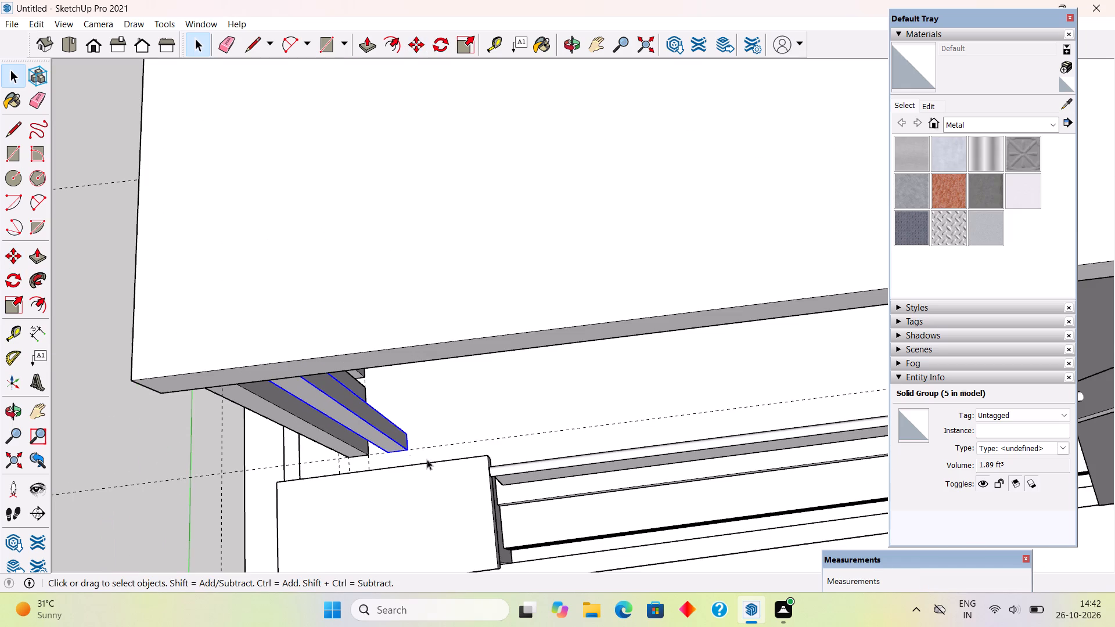
scroll(397, 424, "down", 5)
middle_click_drag(379, 355, 408, 238)
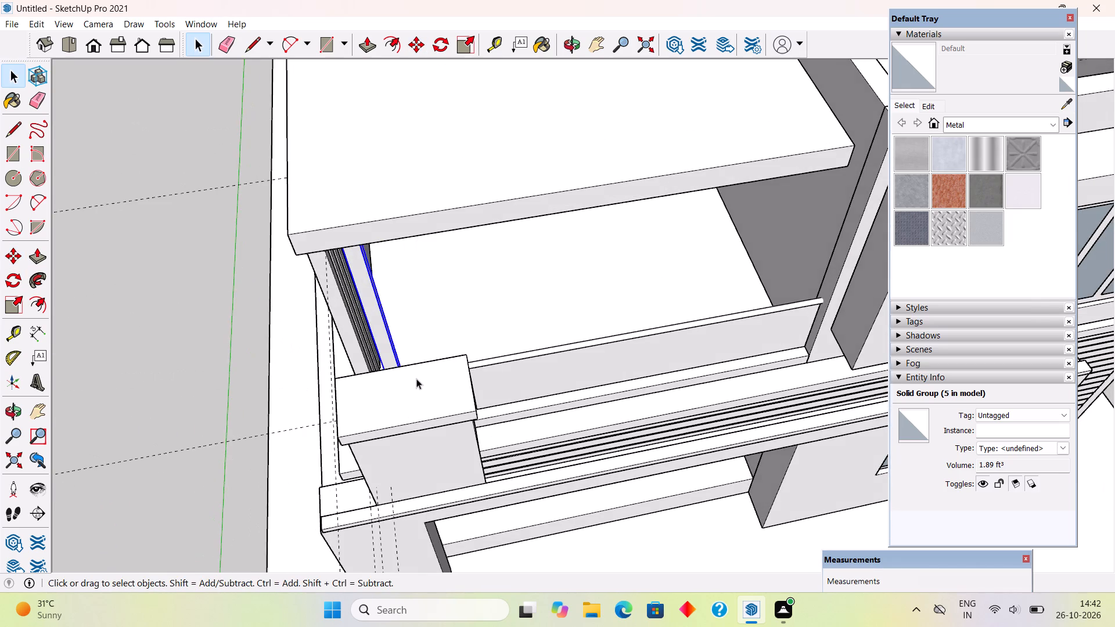
scroll(411, 388, "down", 5)
middle_click_drag(403, 348, 453, 222)
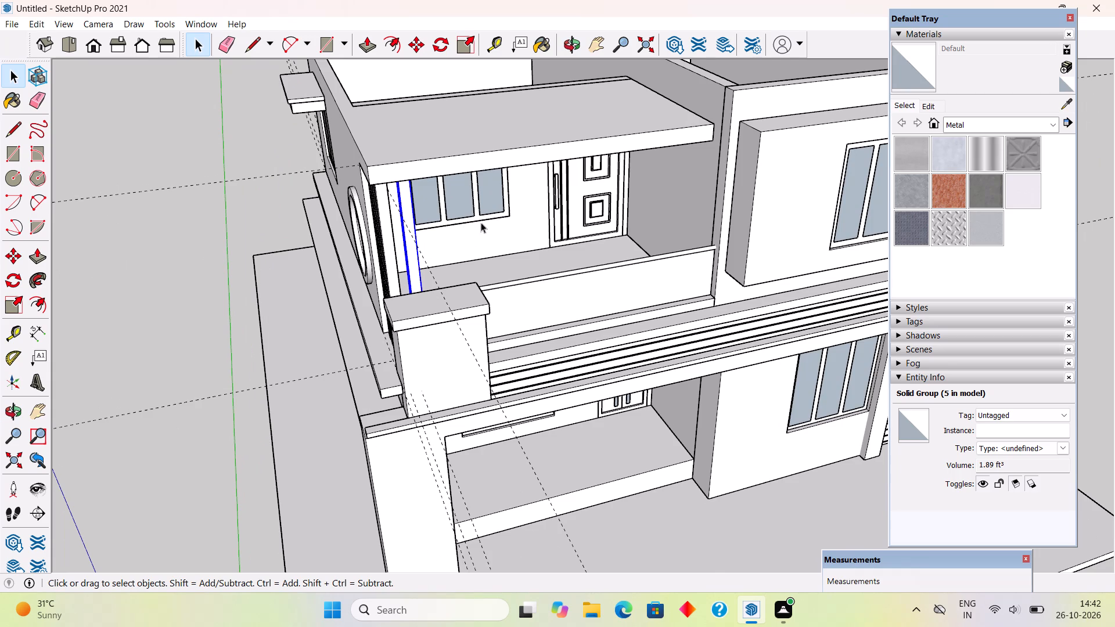
scroll(581, 314, "down", 5)
middle_click_drag(466, 256, 356, 129)
left_click(350, 126)
middle_click_drag(448, 248, 509, 291)
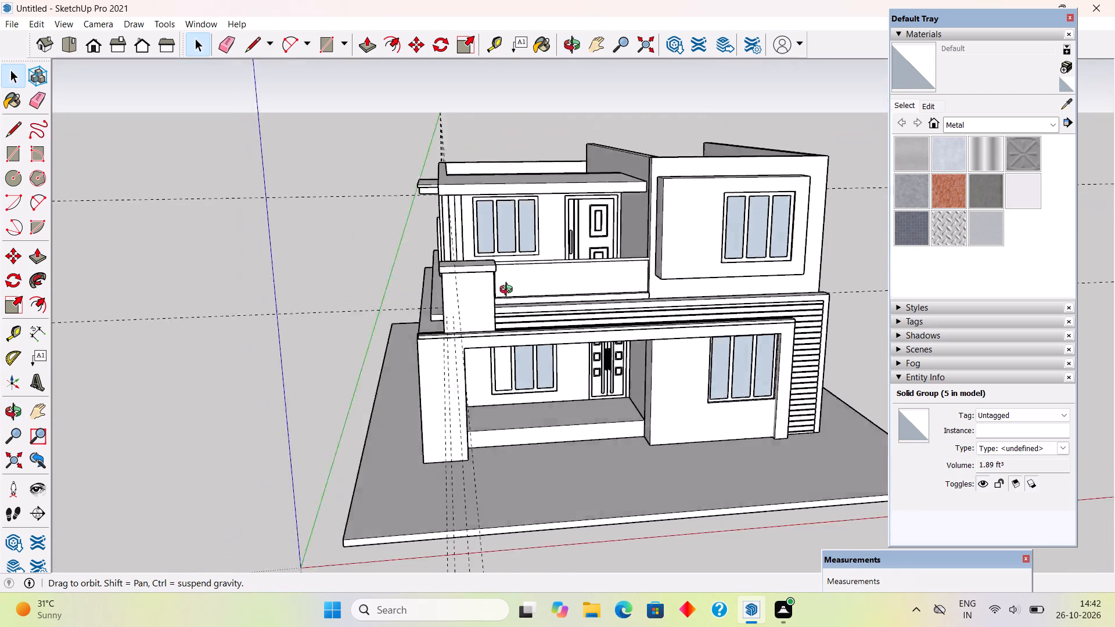
middle_click_drag(509, 291, 420, 316)
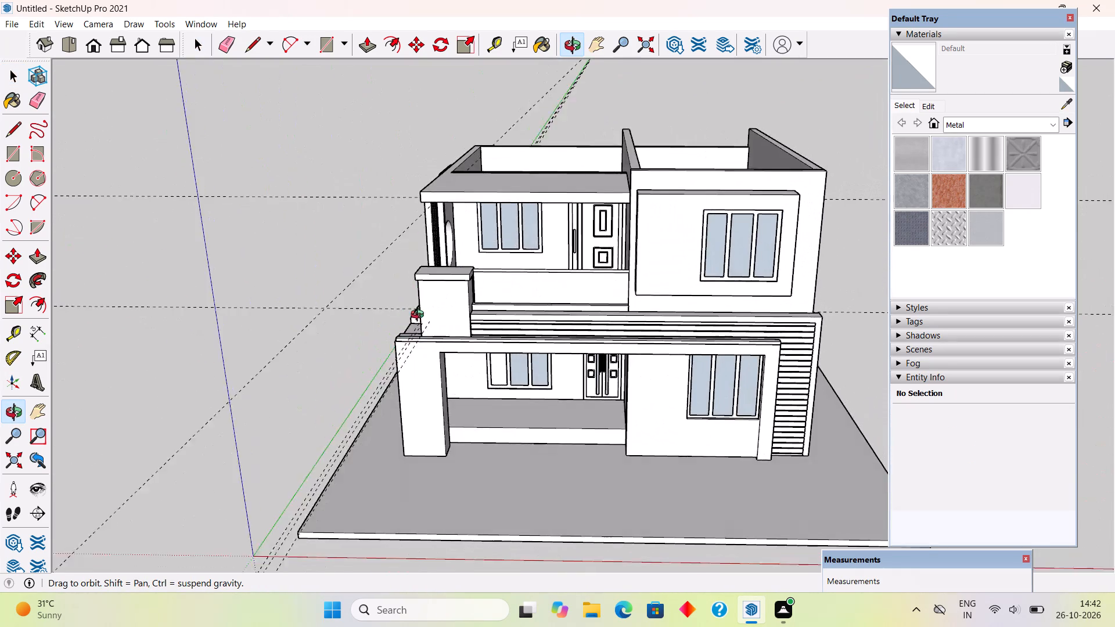
middle_click_drag(420, 316, 419, 316)
scroll(430, 240, "up", 8)
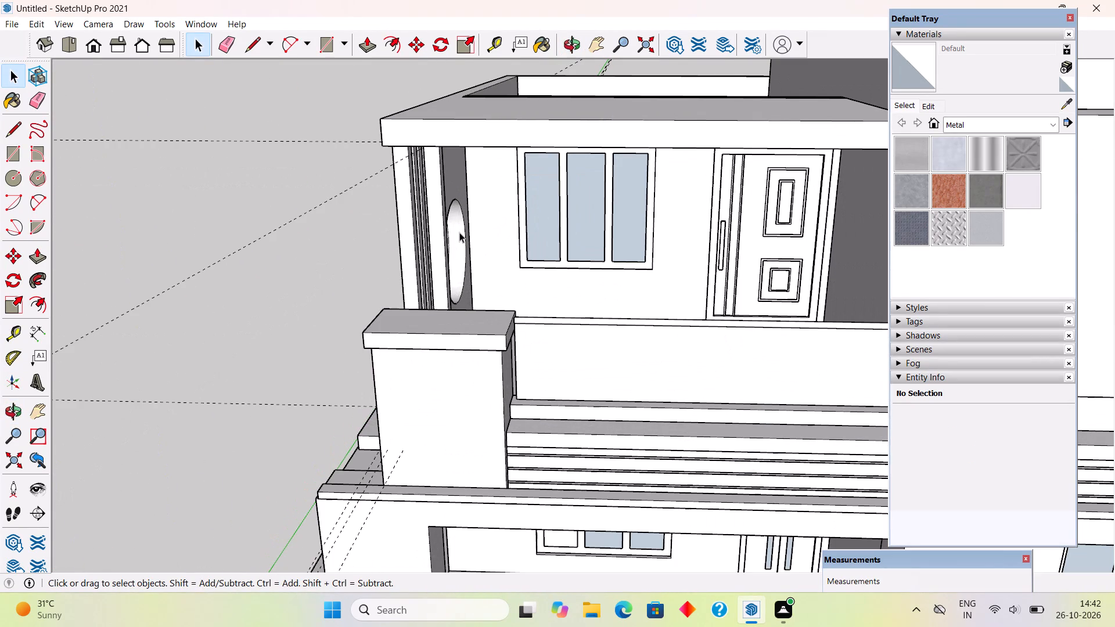
middle_click_drag(473, 278, 516, 279)
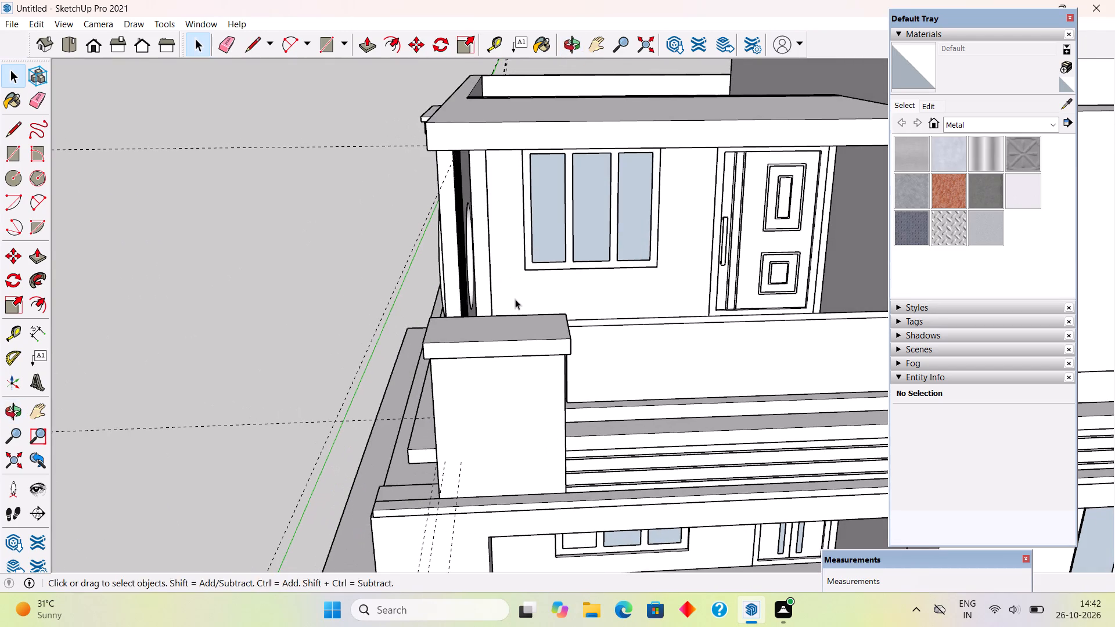
middle_click_drag(510, 298, 482, 221)
scroll(482, 221, "down", 10)
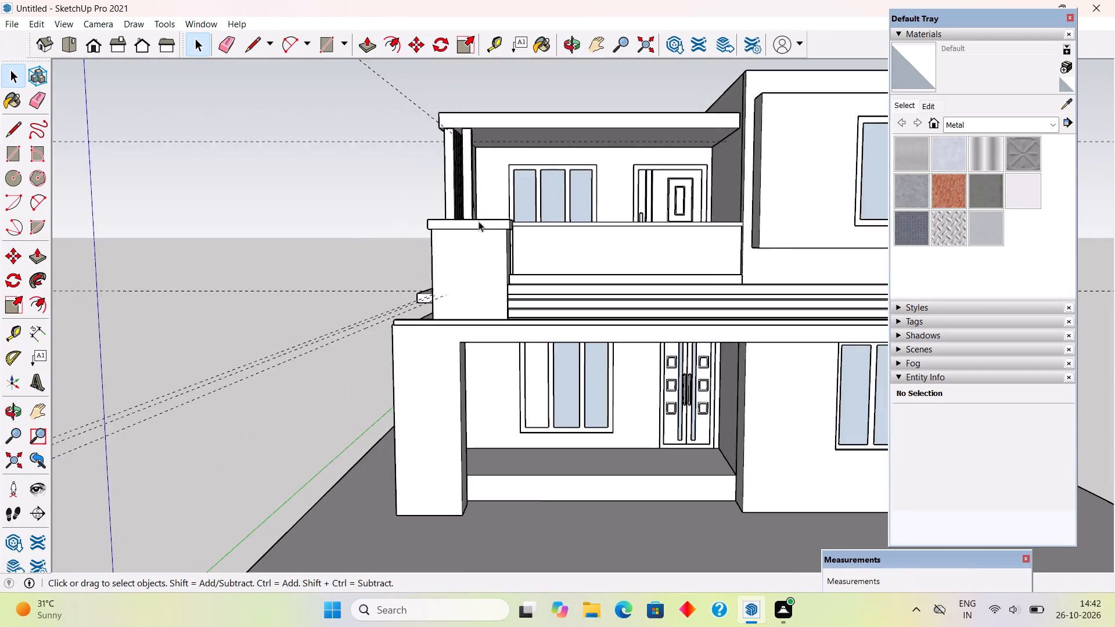
scroll(479, 221, "down", 3)
middle_click_drag(534, 261, 595, 266)
scroll(595, 266, "up", 3)
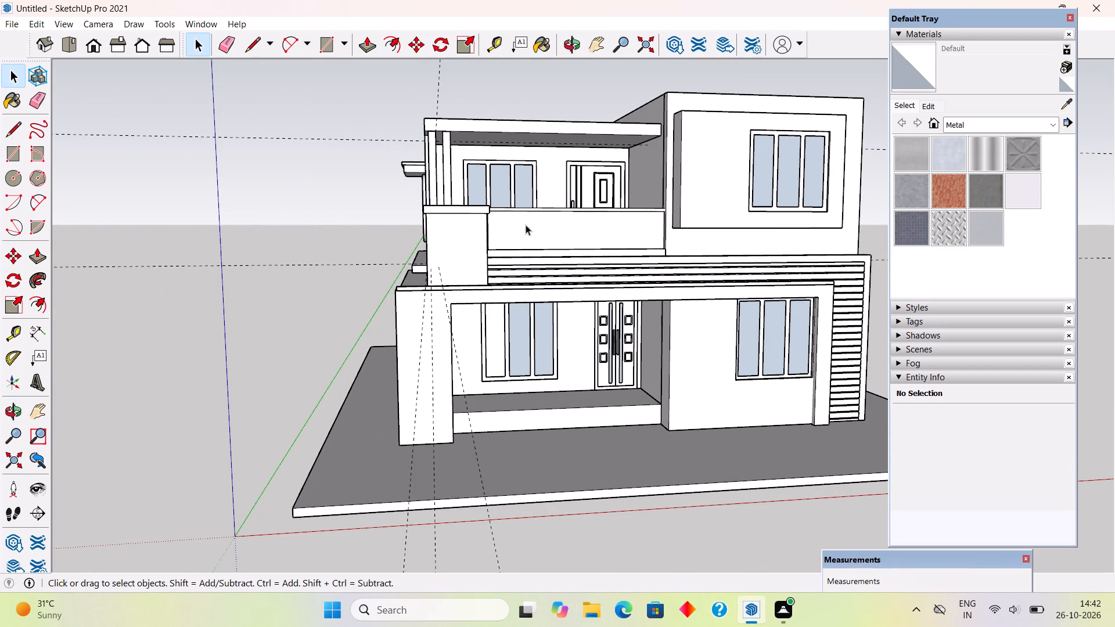
Push/Pull the upper corner pillar's side face 1' outward along the terrace parapet, widening the pillar.
middle_click_drag(526, 227, 284, 292)
scroll(432, 260, "up", 5)
triple_click(420, 249)
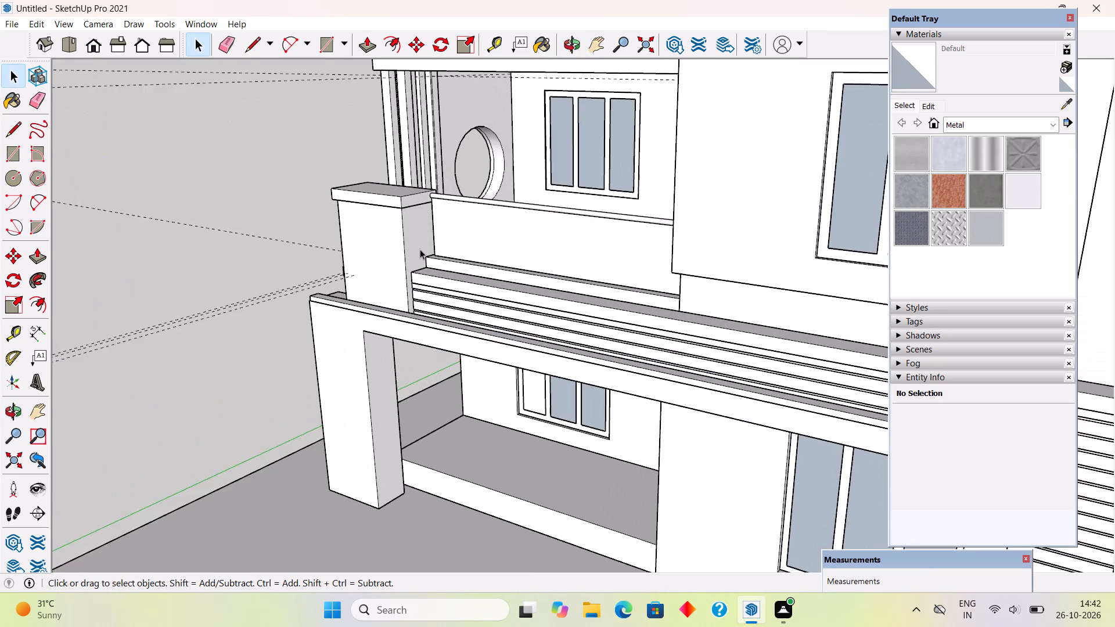
scroll(420, 249, "up", 3)
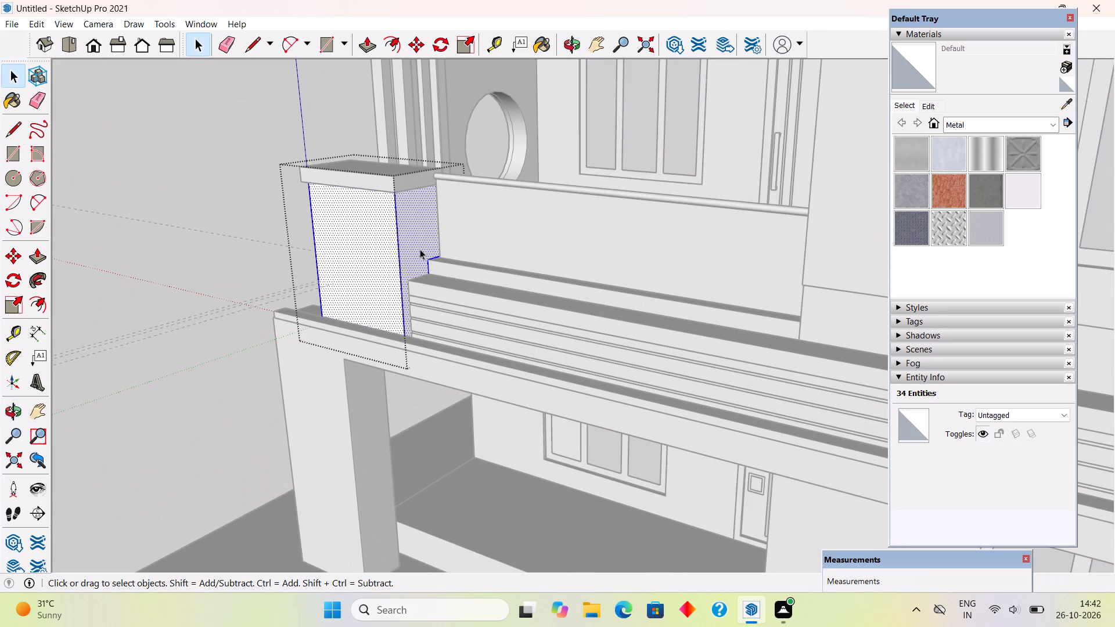
key("p")
left_click(420, 249)
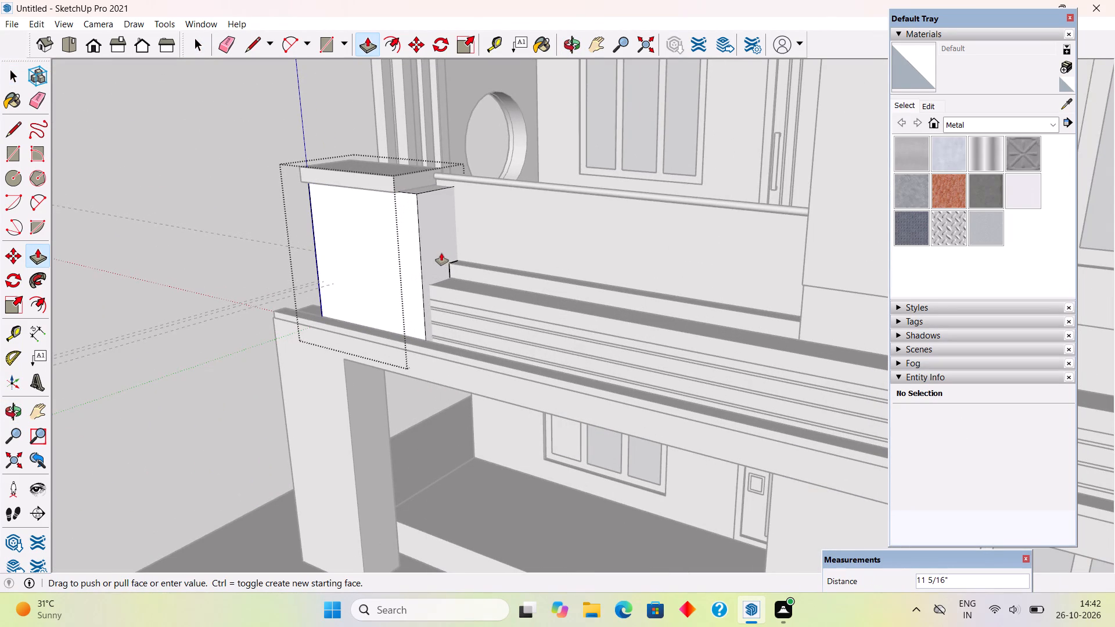
type("1'")
key("Return")
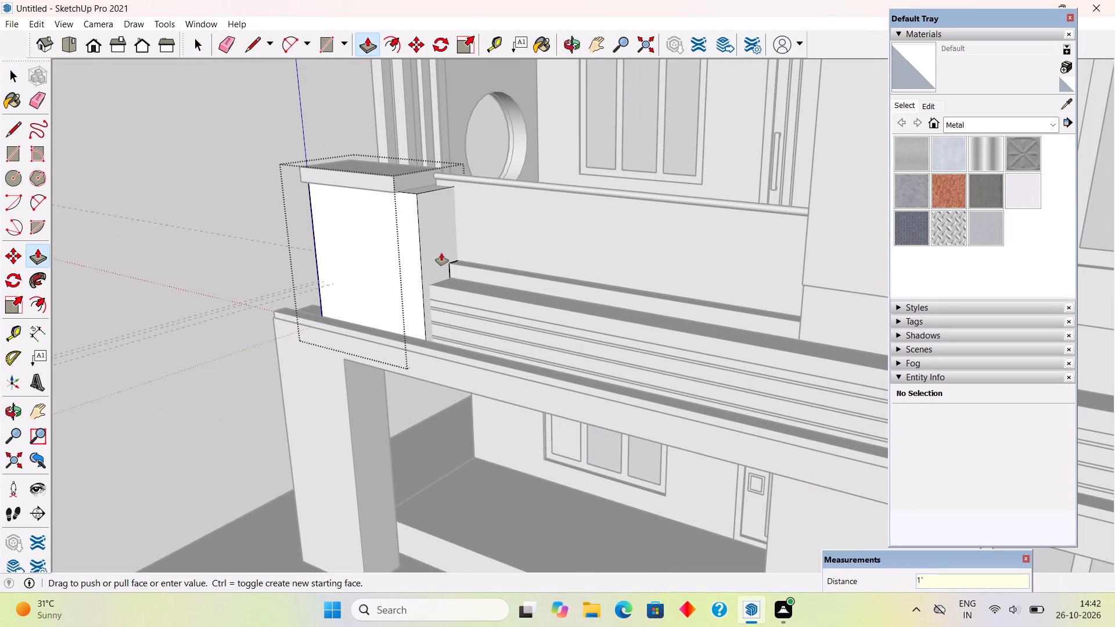
key("space")
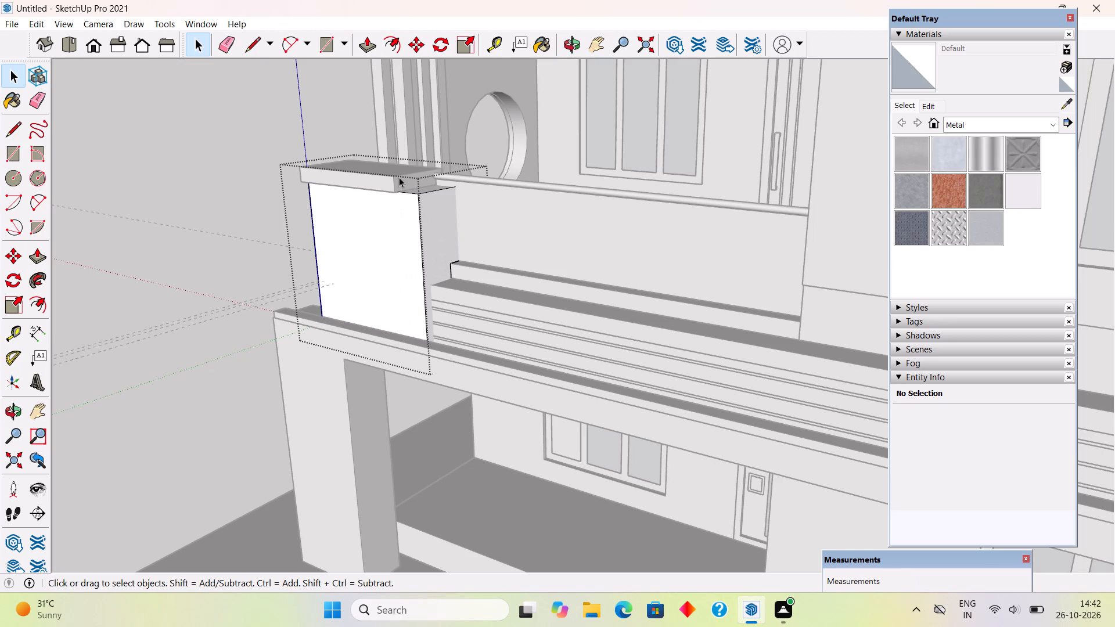
left_click(281, 129)
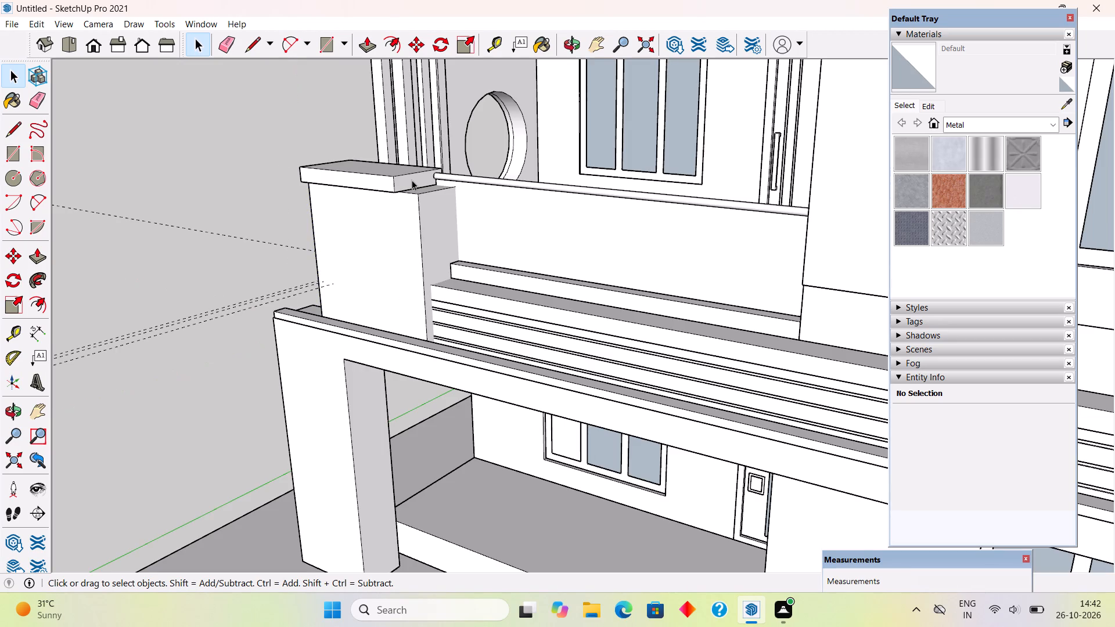
Extend the matching side face of the corner pillar's cap by 1' with Push/Pull.
triple_click(412, 180)
key("p")
left_click(412, 180)
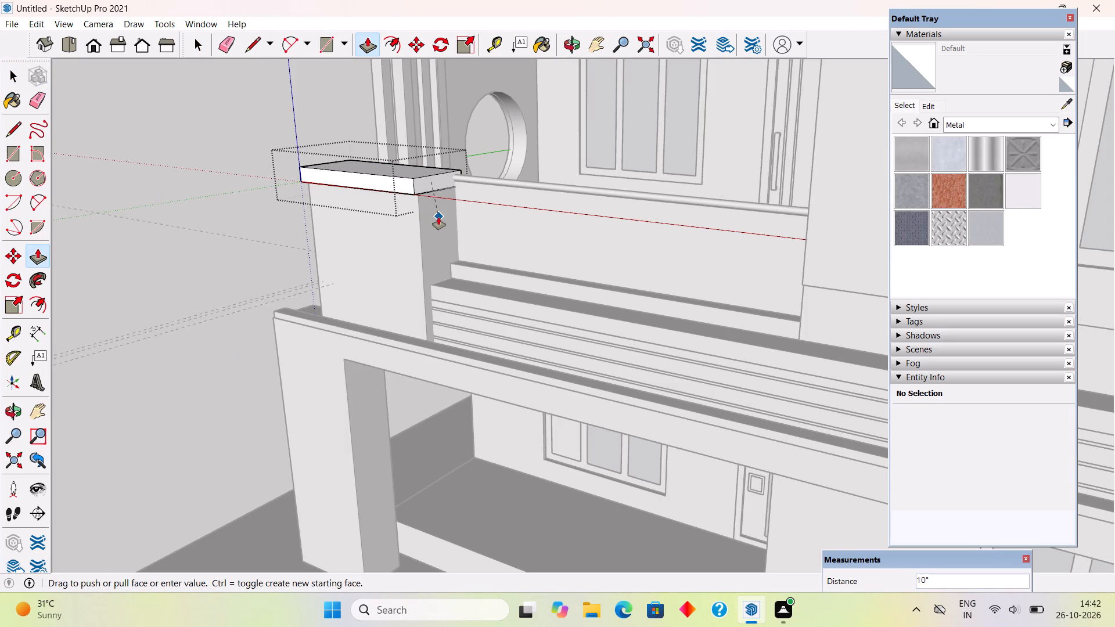
key("1")
key("apostrophe")
key("Return")
key("space")
left_click(287, 107)
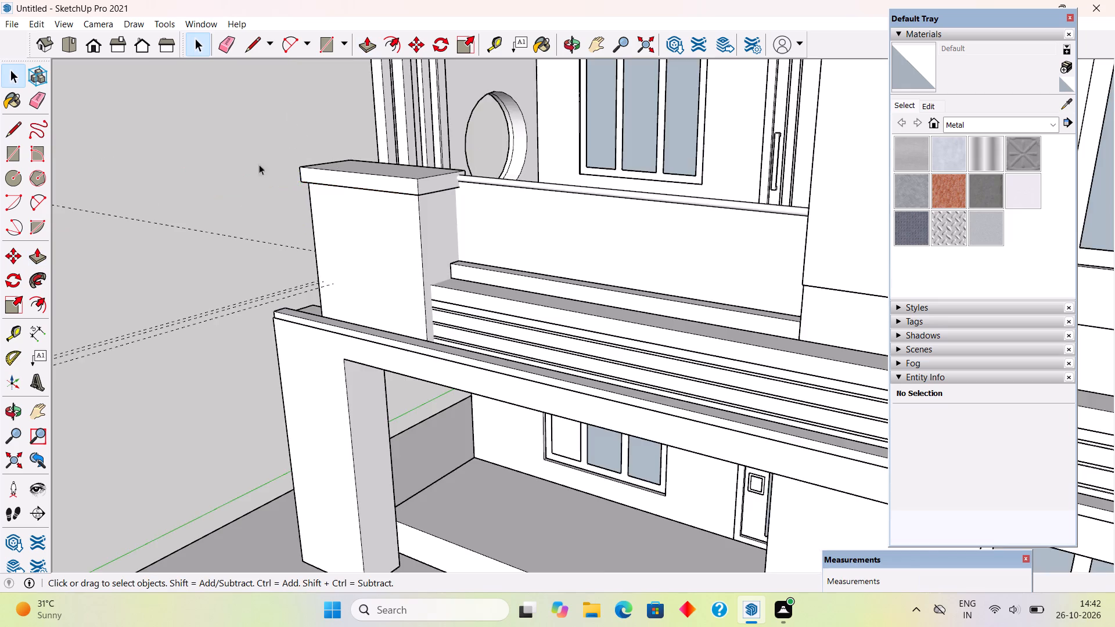
Copy the front-row slim post about 3' 9 1/16" along the red axis towards the terrace door and divide the distance with /4.
scroll(236, 201, "down", 5)
middle_click_drag(253, 273, 469, 228)
scroll(469, 228, "down", 1)
middle_click_drag(477, 253, 483, 269)
scroll(483, 269, "down", 1)
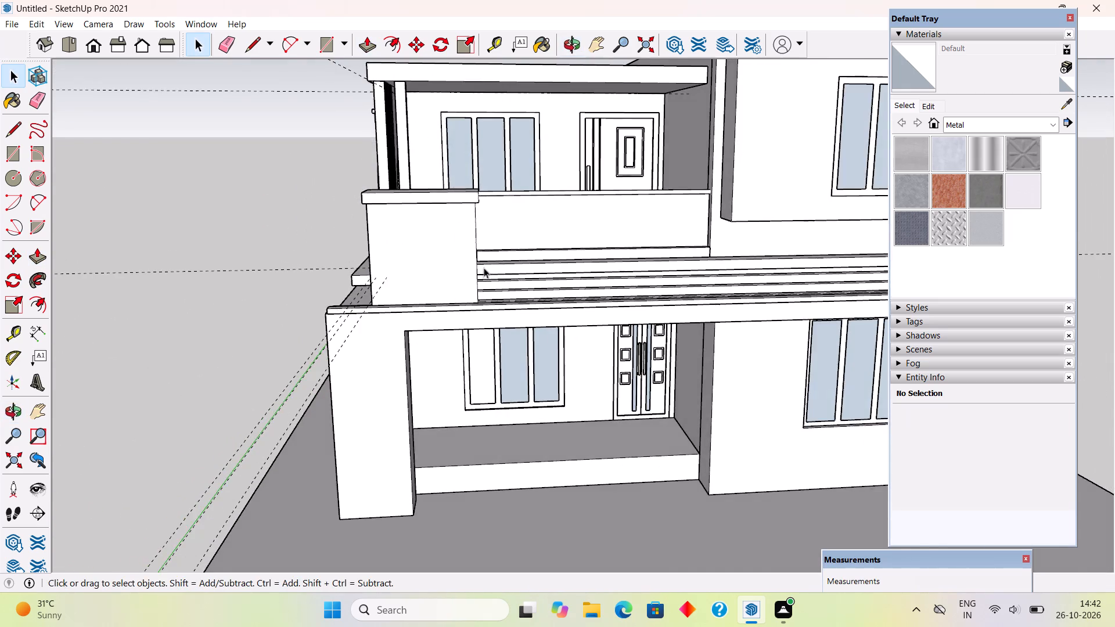
scroll(484, 263, "down", 3)
middle_click_drag(531, 288, 578, 347)
scroll(436, 207, "up", 5)
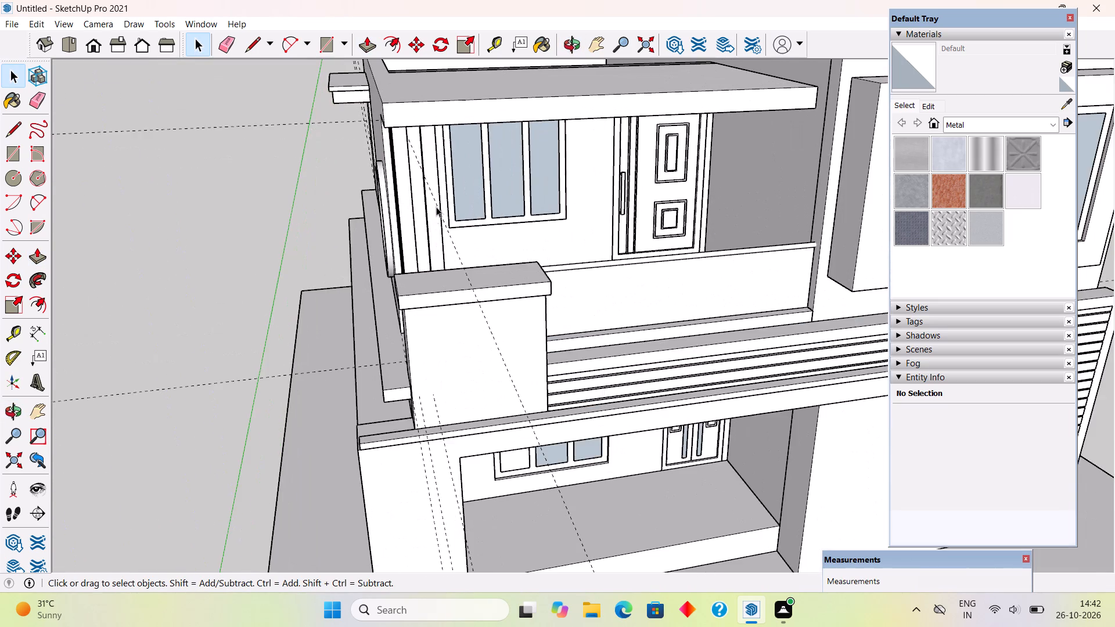
scroll(433, 219, "up", 4)
left_click(433, 219)
key("m")
left_click(433, 219)
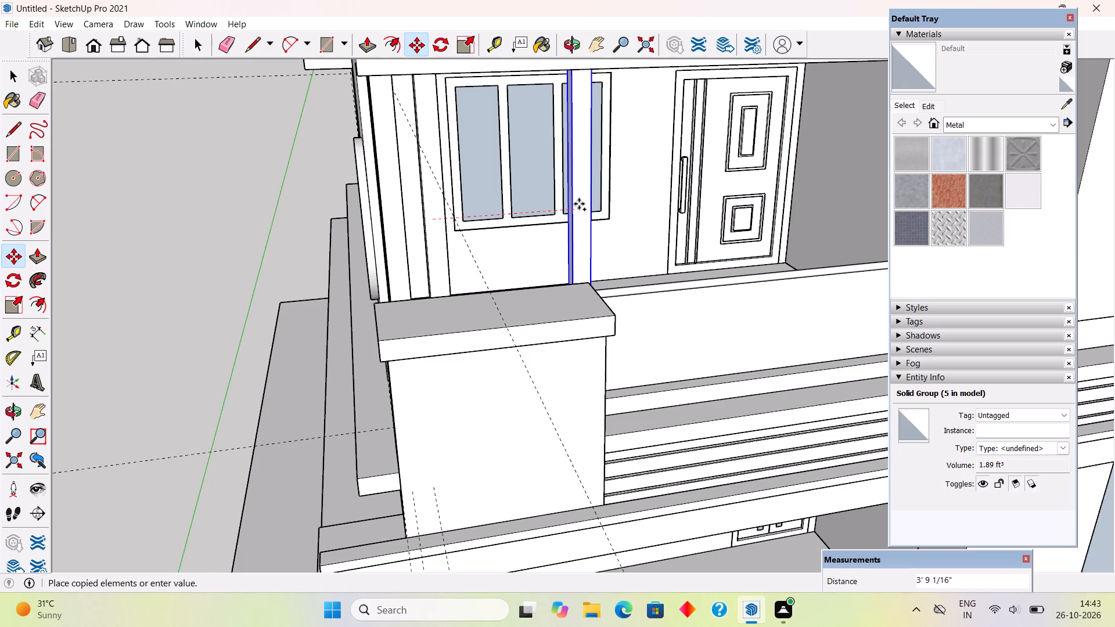
left_click(579, 204)
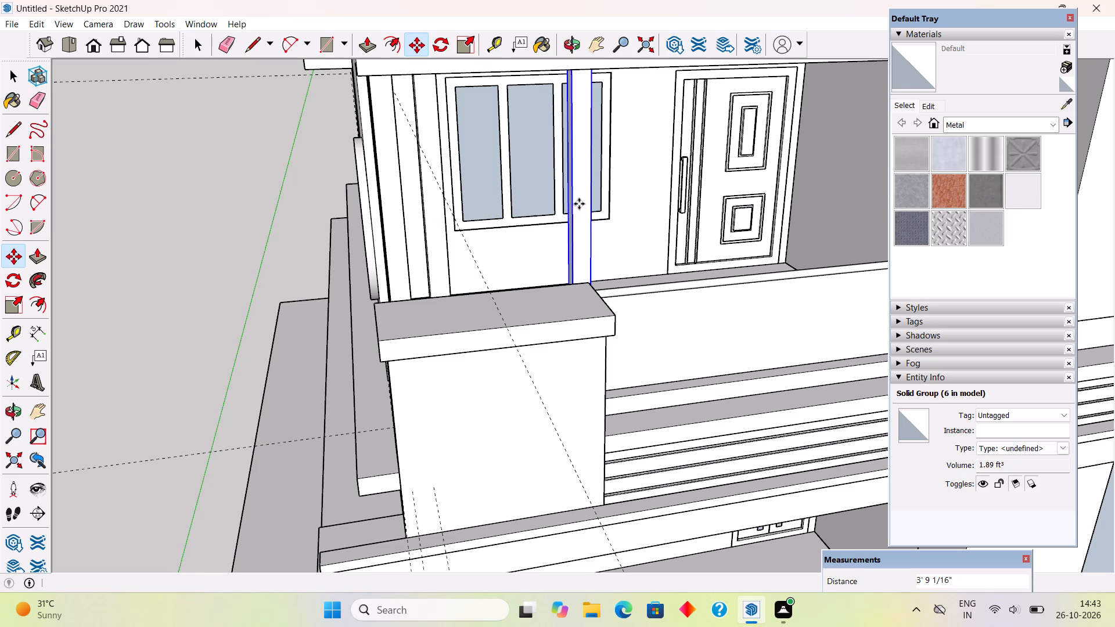
type("/4")
key("Return")
key("space")
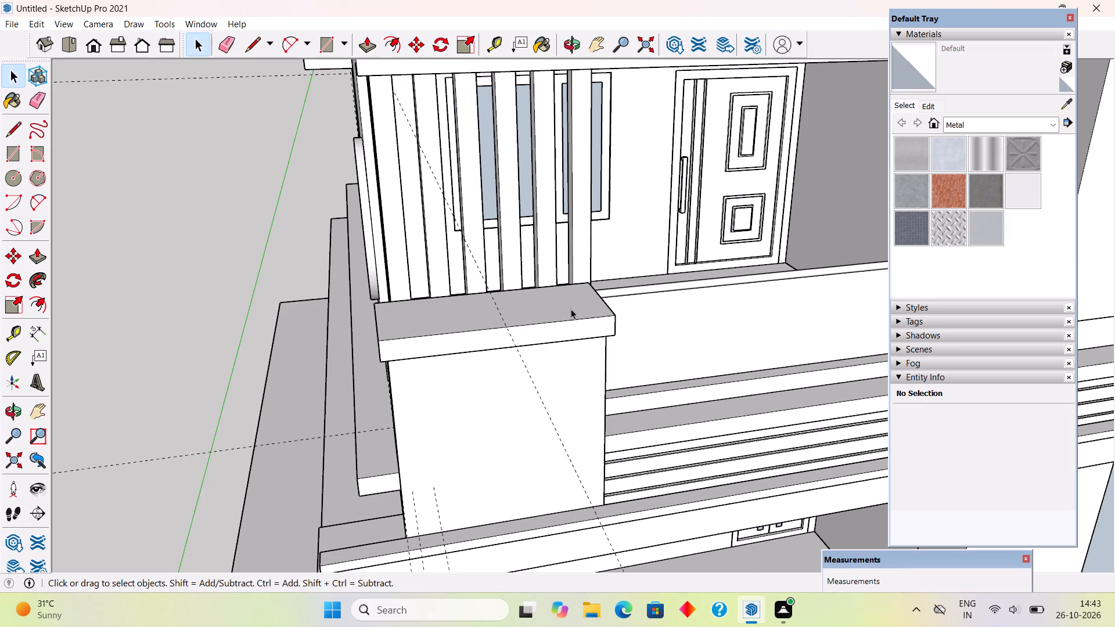
Examine the slim posts around the terrace corner and the roof slab from the front, above and the round-window side.
key("space")
scroll(568, 314, "down", 5)
middle_click_drag(558, 308, 499, 149)
scroll(337, 298, "down", 5)
middle_click_drag(347, 327, 517, 408)
middle_click_drag(466, 284, 463, 305)
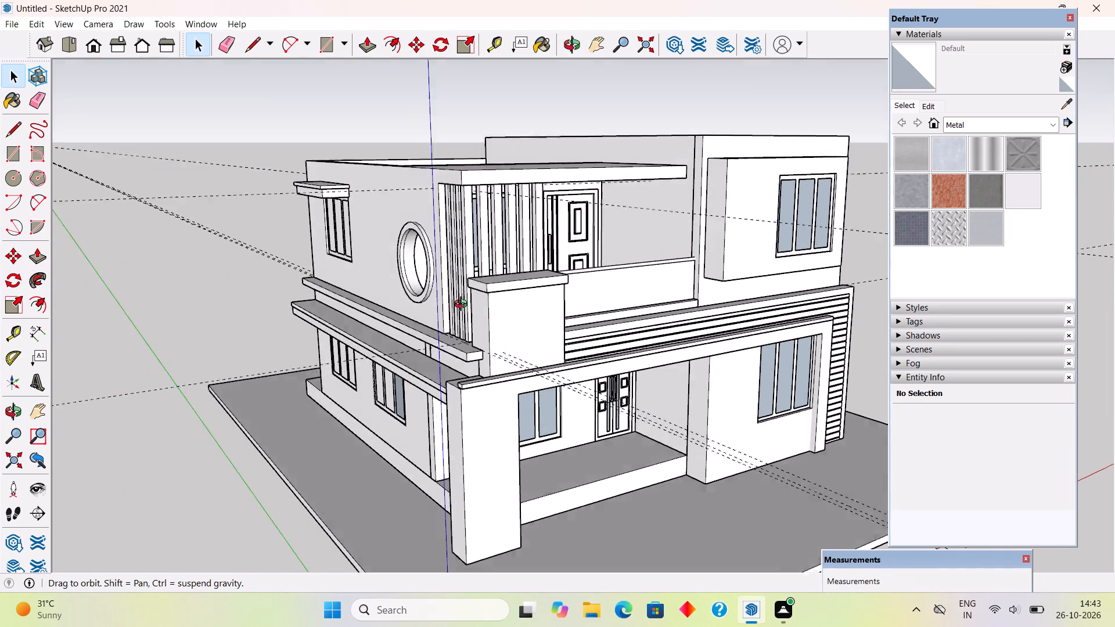
middle_click_drag(463, 305, 463, 312)
scroll(592, 286, "up", 3)
middle_click_drag(582, 281, 339, 266)
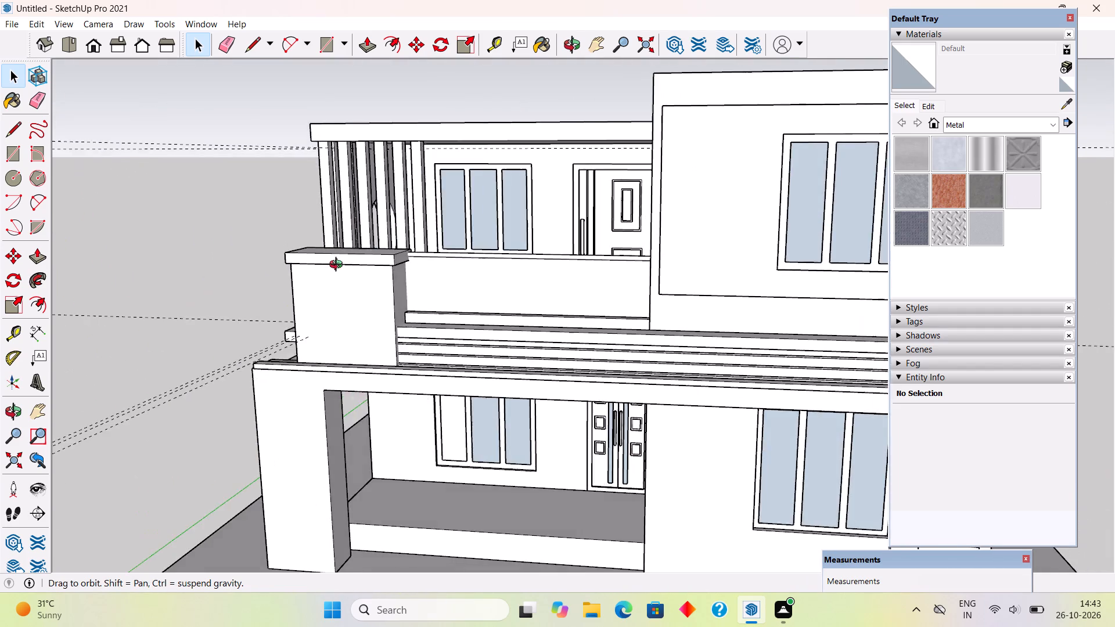
middle_click_drag(339, 266, 513, 268)
scroll(509, 262, "down", 6)
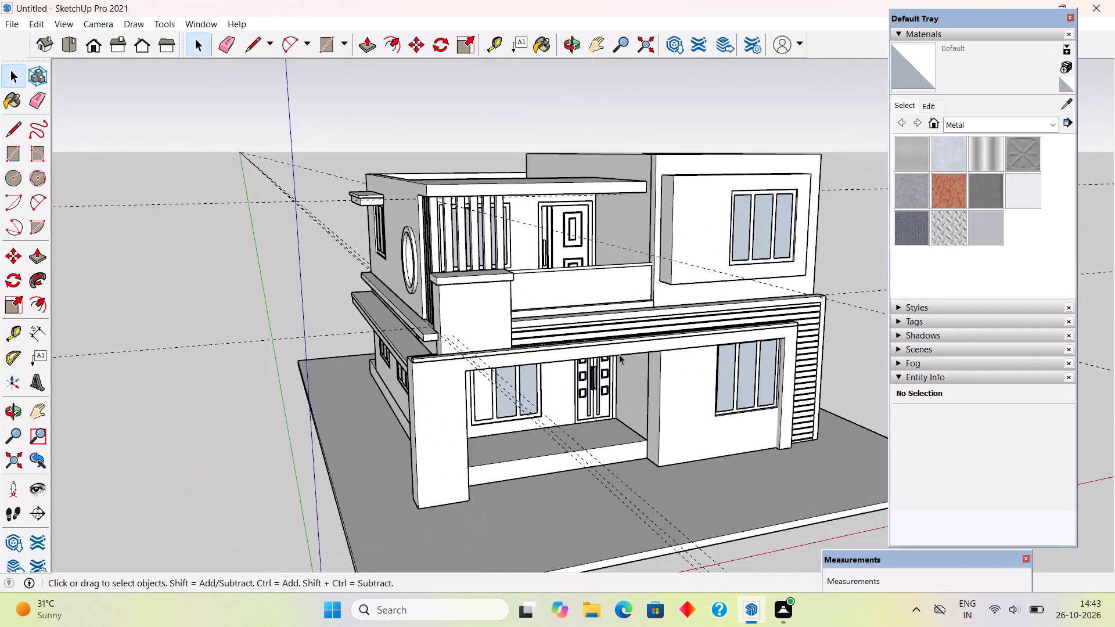
middle_click_drag(616, 354, 551, 333)
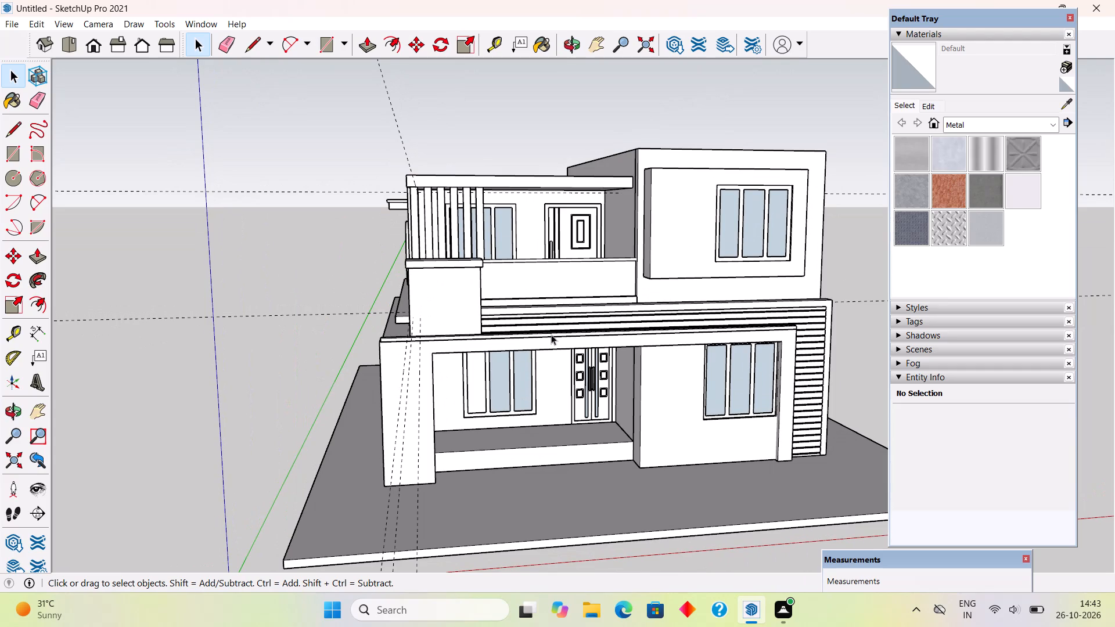
middle_click_drag(574, 365, 617, 518)
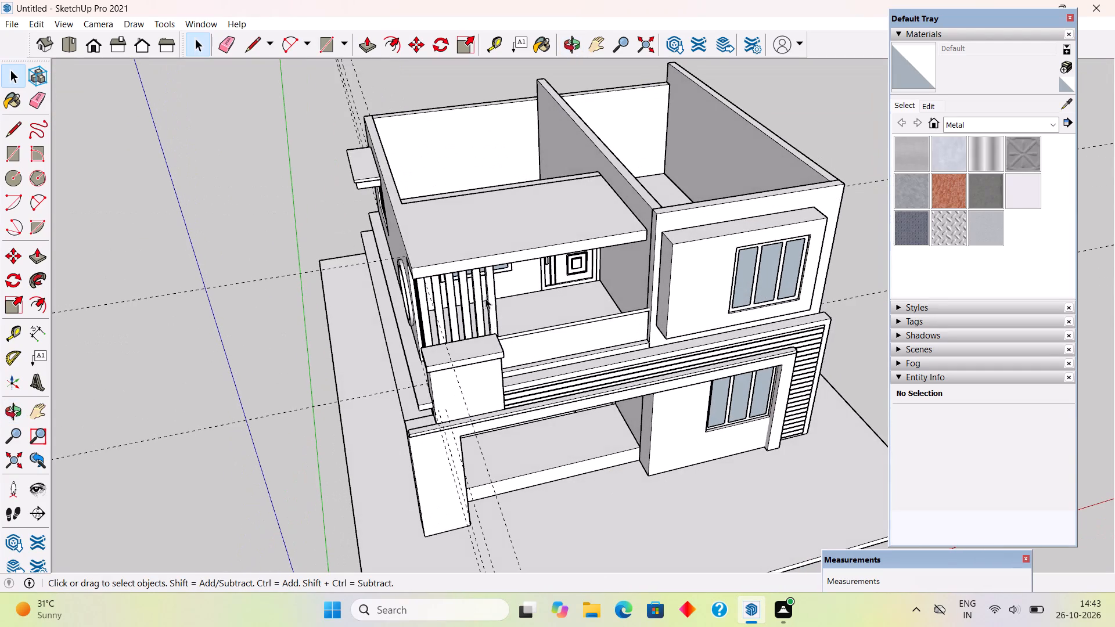
middle_click_drag(405, 223, 898, 229)
scroll(675, 243, "up", 3)
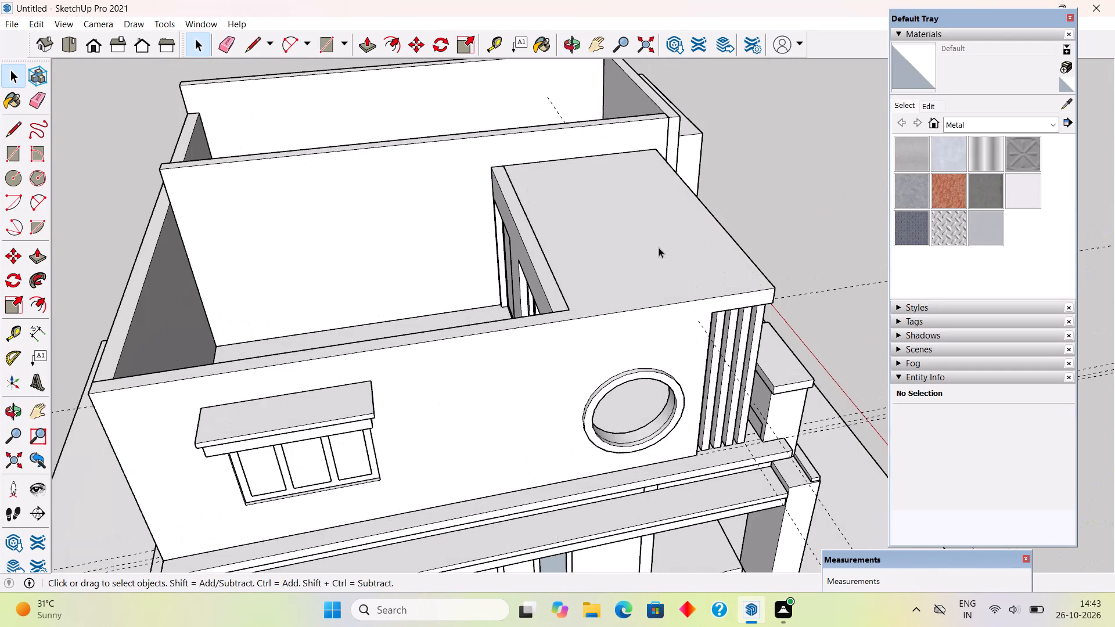
Push/Pull the top face of the terrace door wall 2' upward above the roof slab.
scroll(588, 297, "up", 1)
middle_click_drag(513, 242, 551, 322)
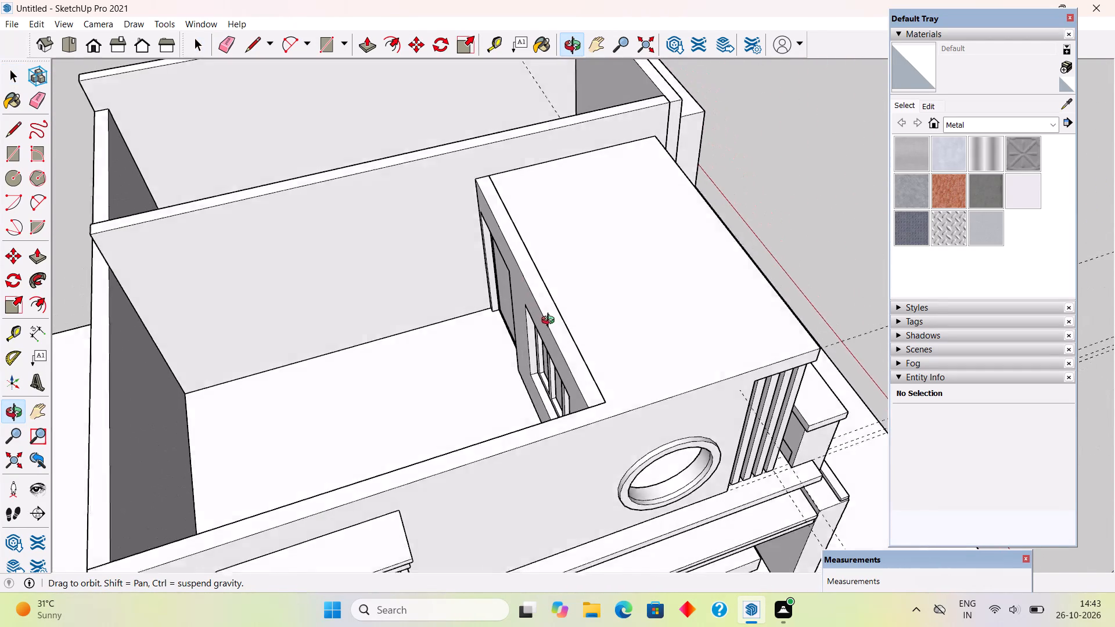
middle_click_drag(551, 322, 552, 319)
left_click(554, 323)
triple_click(554, 323)
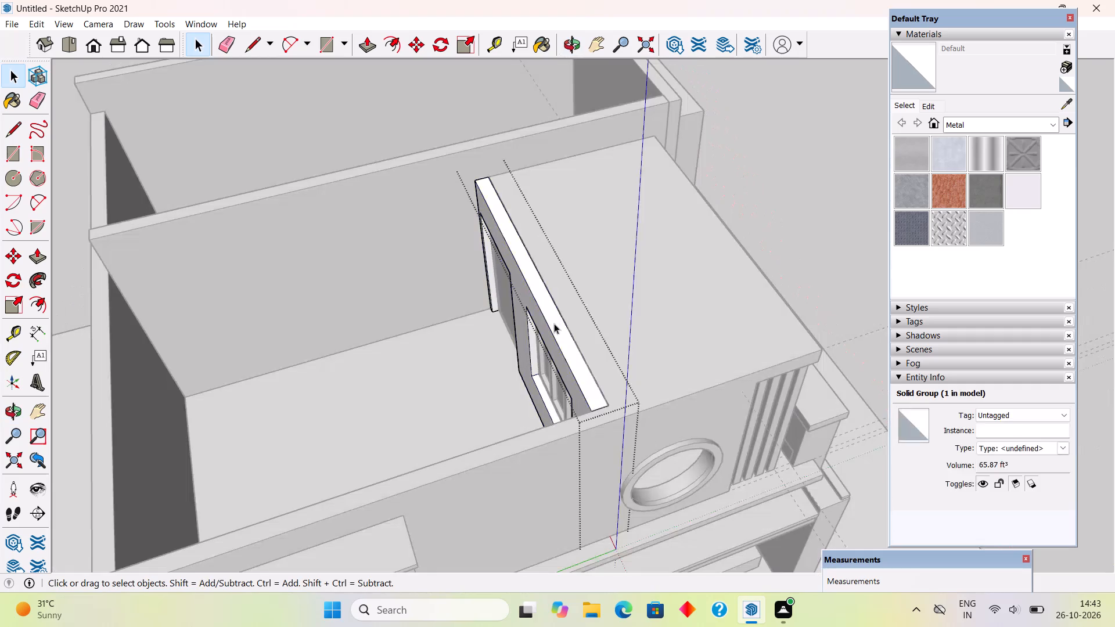
key("p")
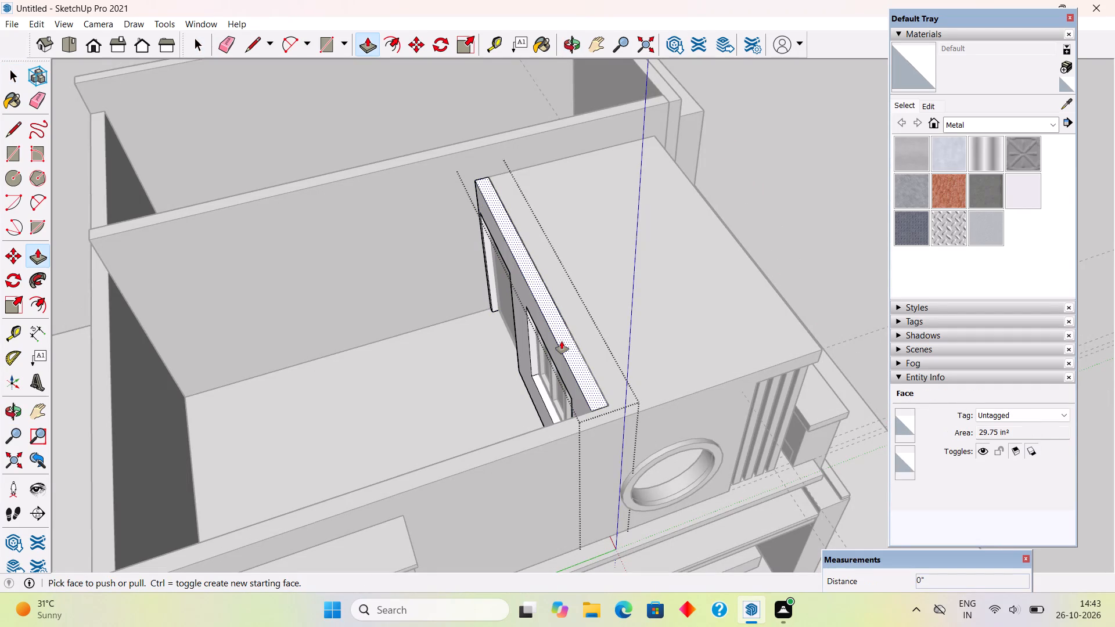
left_click(562, 341)
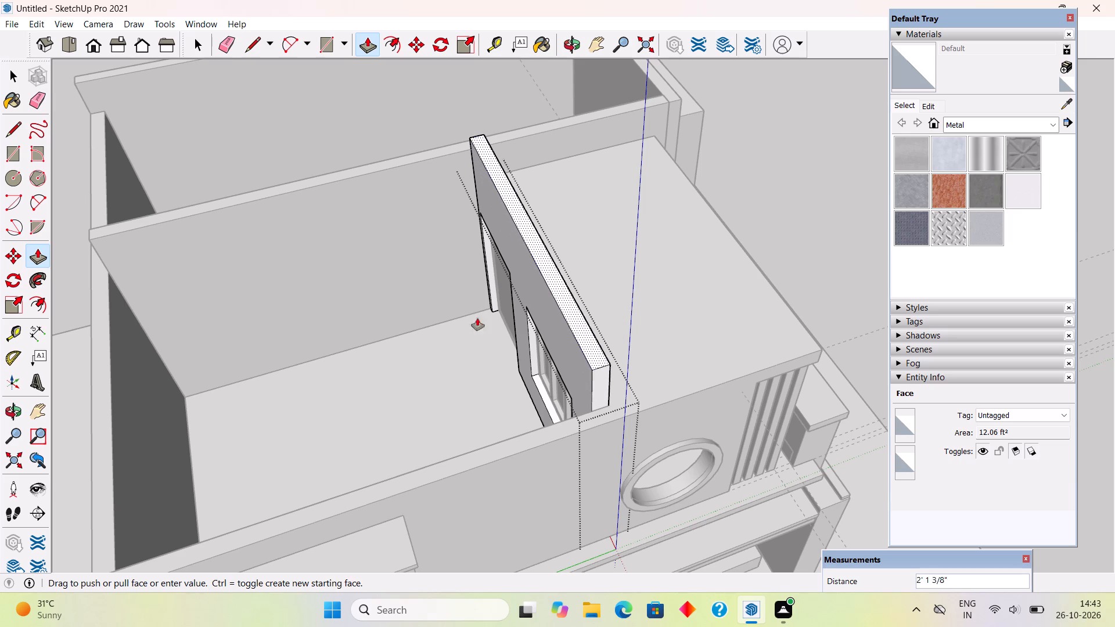
middle_click_drag(328, 329, 15, 344)
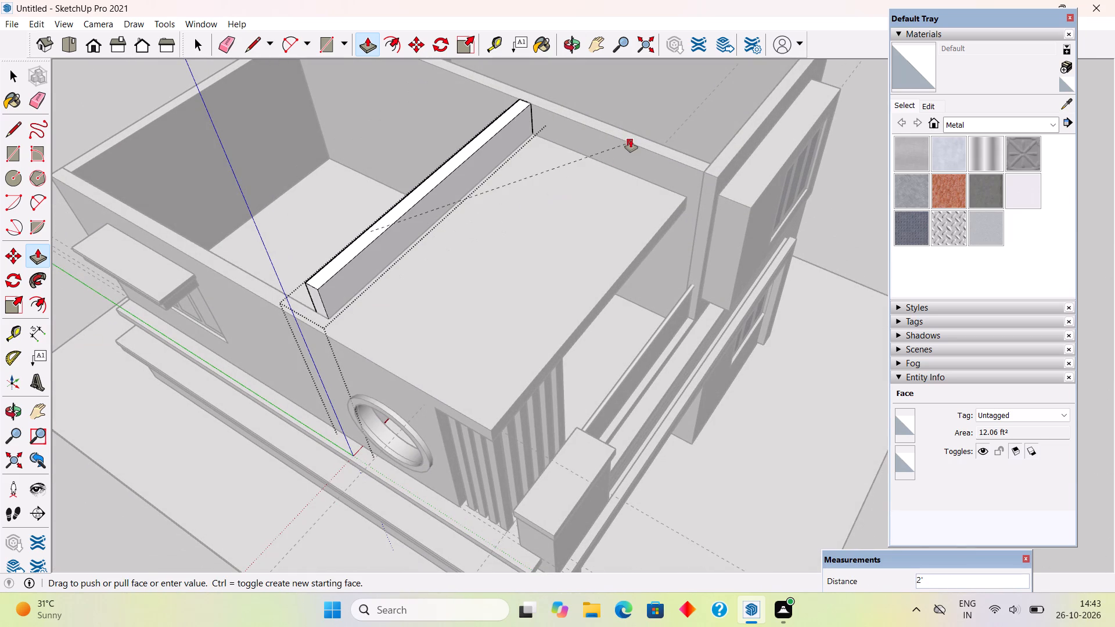
left_click(631, 139)
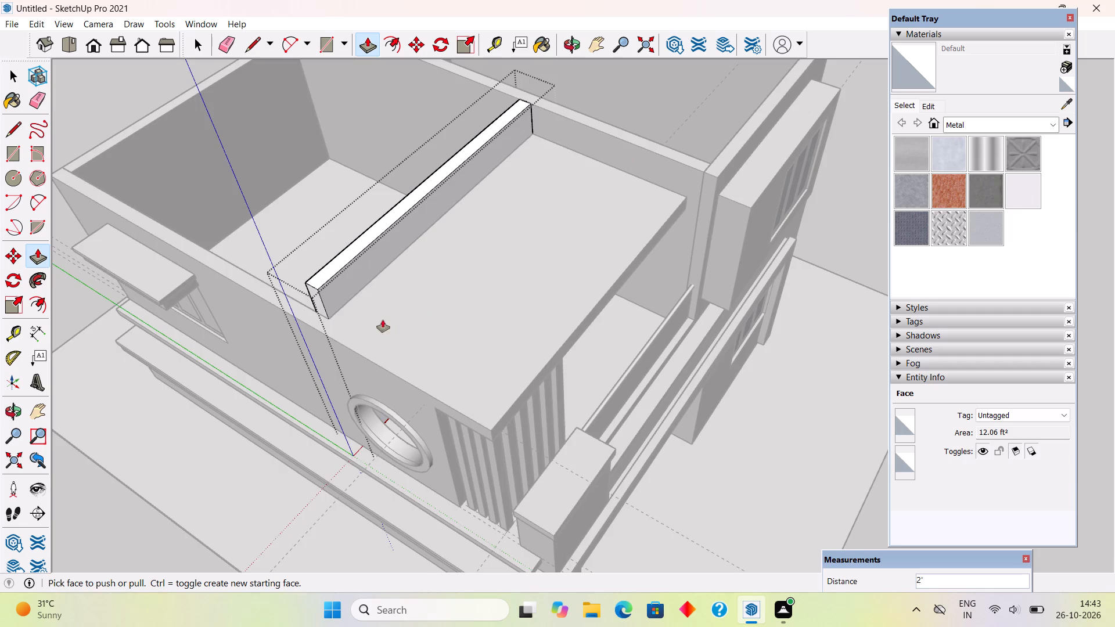
middle_click_drag(379, 316, 702, 240)
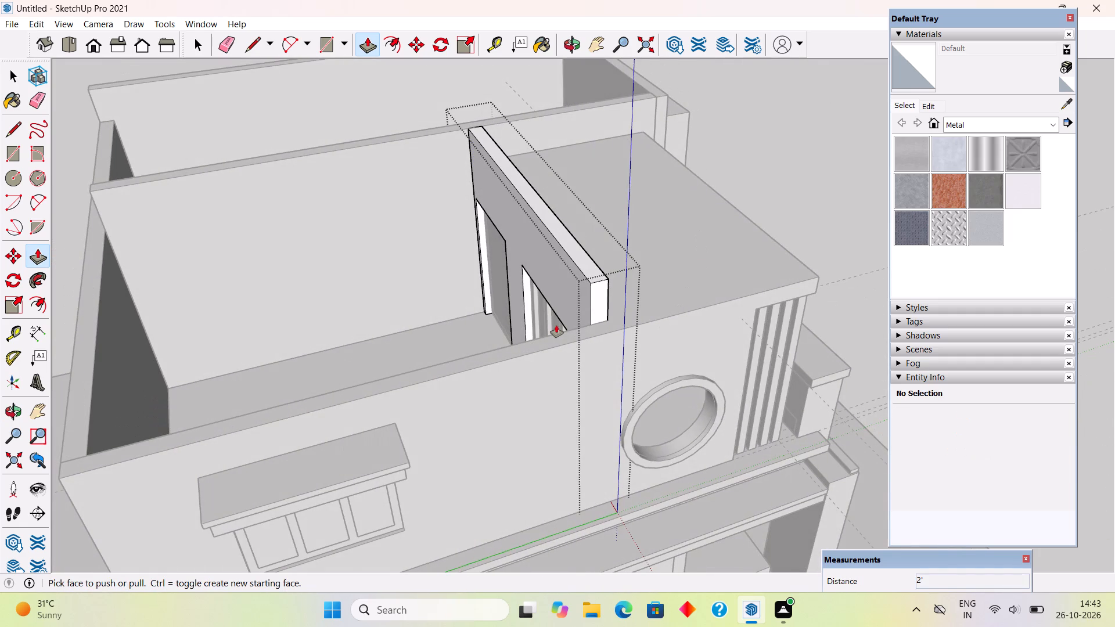
key("space")
left_click(742, 146)
Split the round-window wall's top with a 9" line at the door wall and Push/Pull the room-side strip up 2'.
triple_click(579, 332)
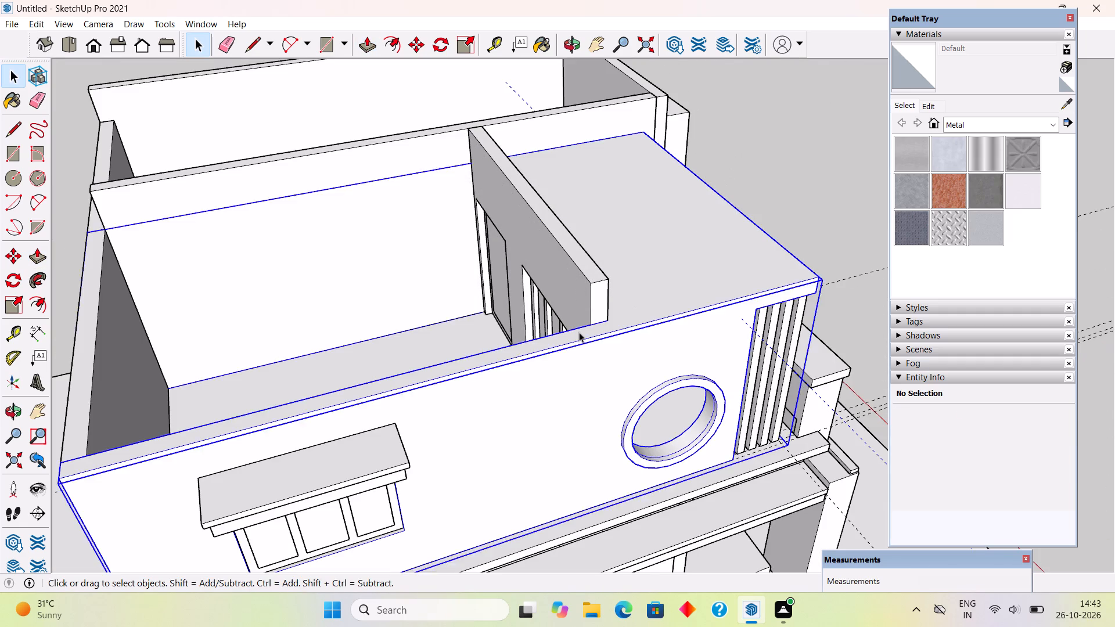
middle_click_drag(577, 333, 458, 439)
scroll(490, 436, "up", 5)
key("l")
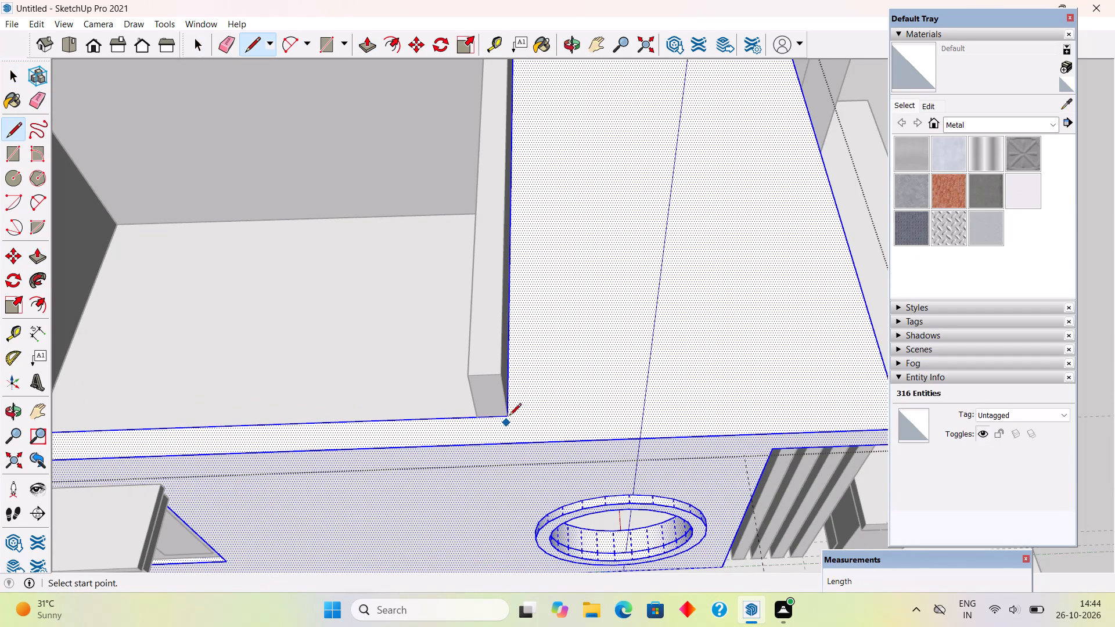
left_click(509, 416)
left_click(510, 442)
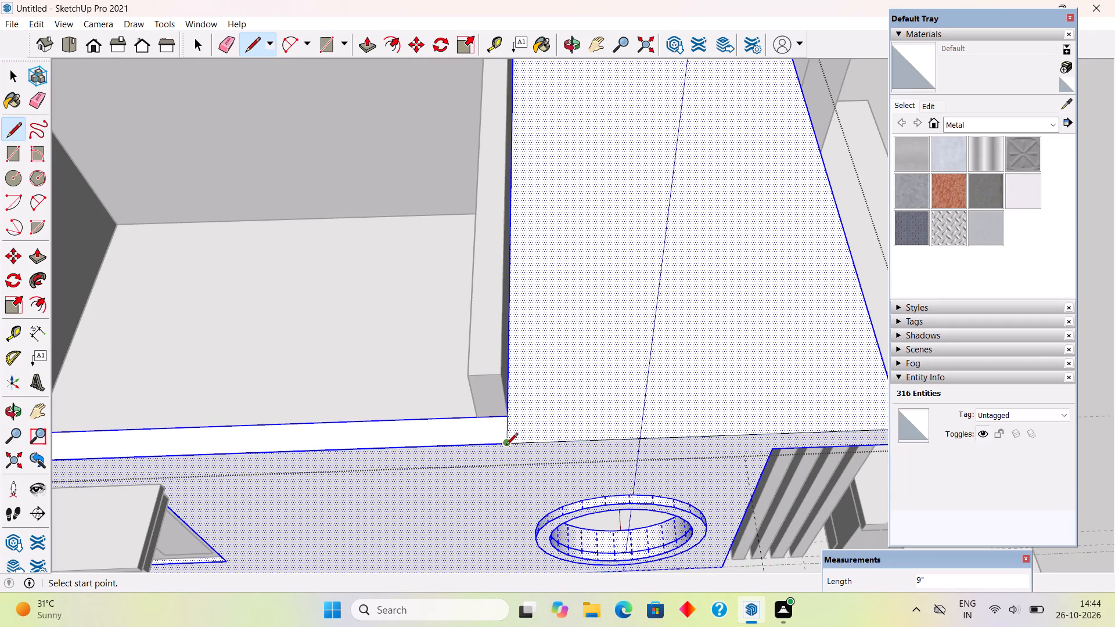
key("p")
left_click(467, 426)
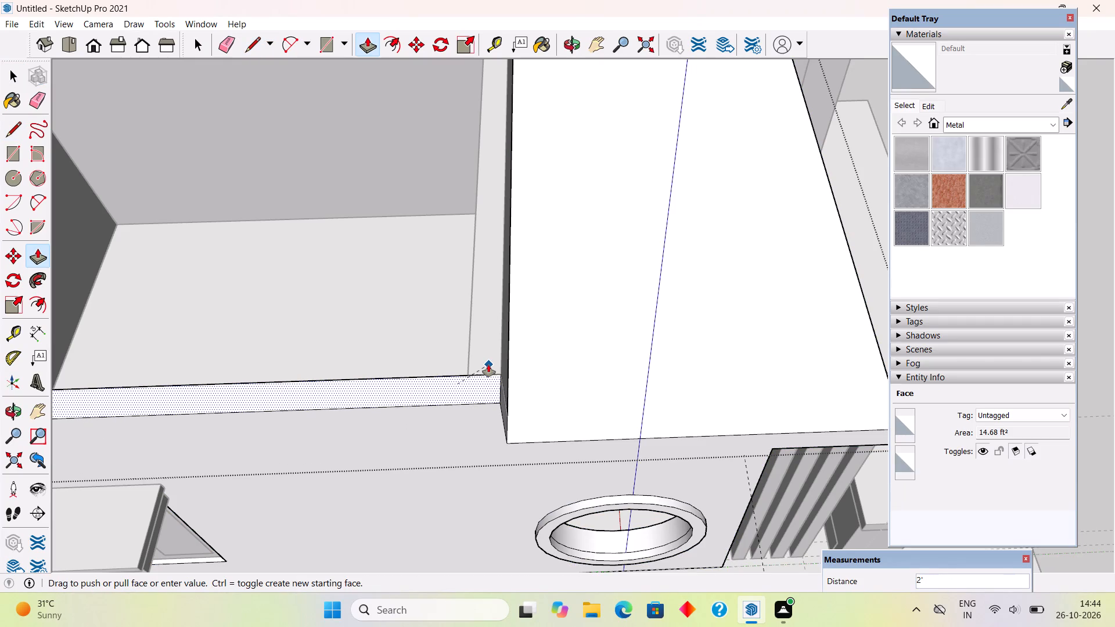
left_click(488, 365)
scroll(488, 365, "down", 14)
middle_click_drag(402, 406, 427, 394)
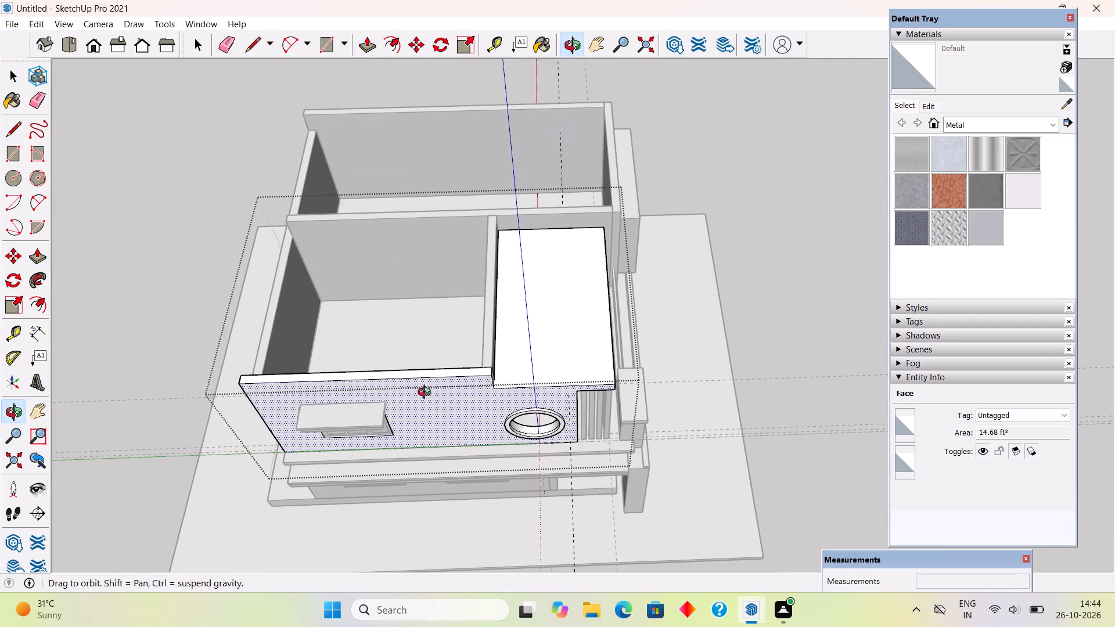
middle_click_drag(427, 394, 725, 333)
key("space")
left_click(1, 131)
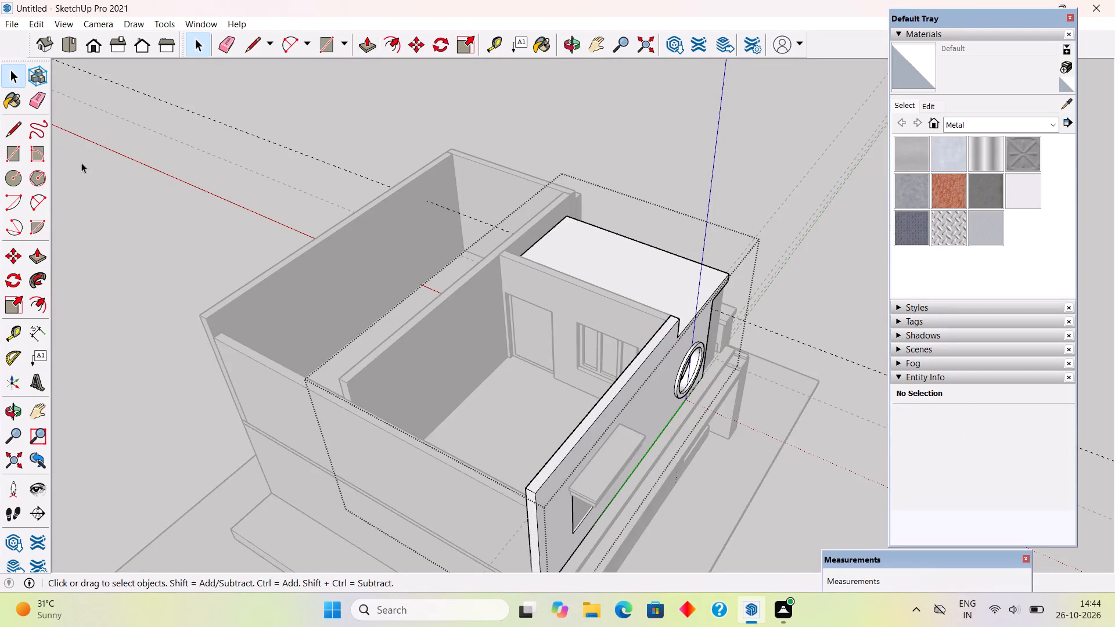
left_click(82, 163)
Push/Pull the rear wall's top face up to the level of the raised side wall.
triple_click(329, 397)
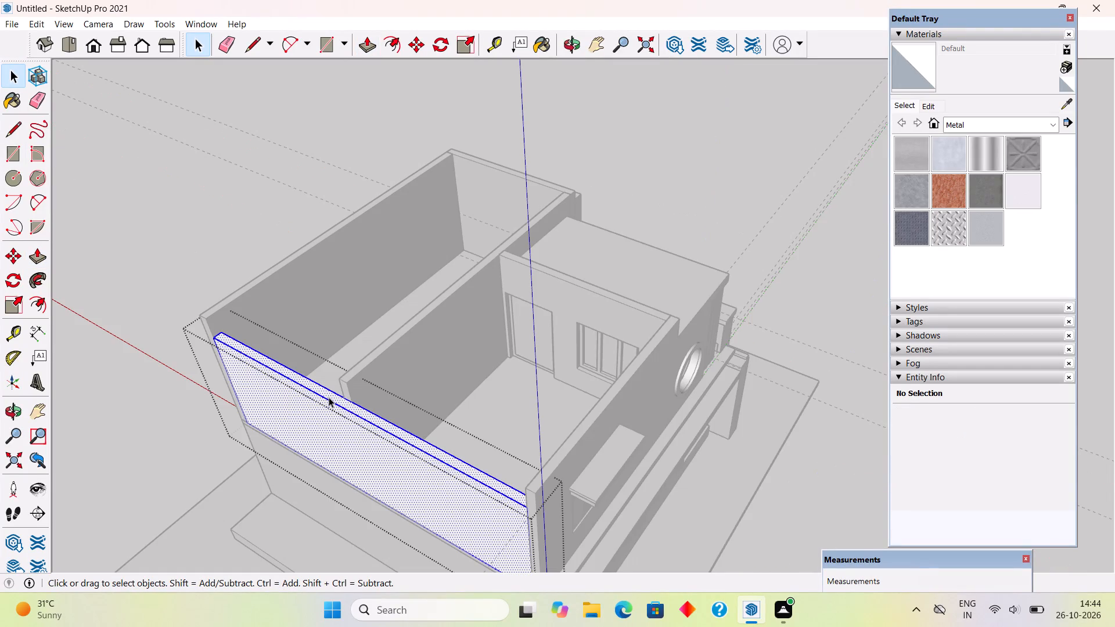
key("p")
left_click(514, 495)
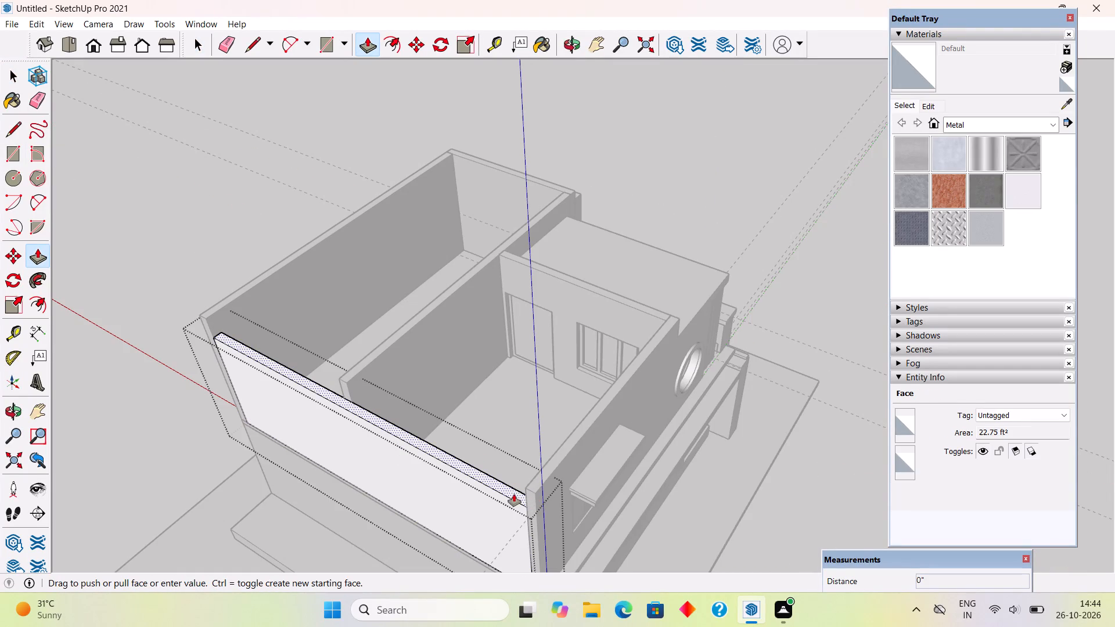
left_click(539, 487)
key("space")
scroll(540, 487, "down", 6)
left_click(717, 261)
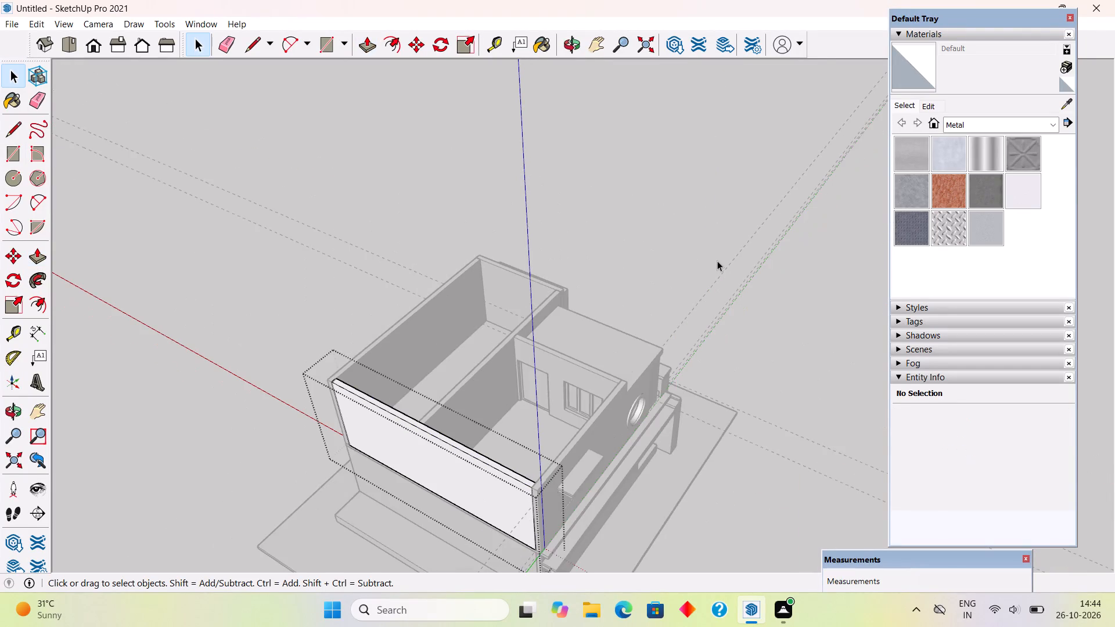
Draw a 16' 10" by 9' 9" rectangle over the terrace roof slab and Push/Pull it 4" thick.
middle_click_drag(753, 396, 310, 282)
middle_click_drag(430, 312, 107, 317)
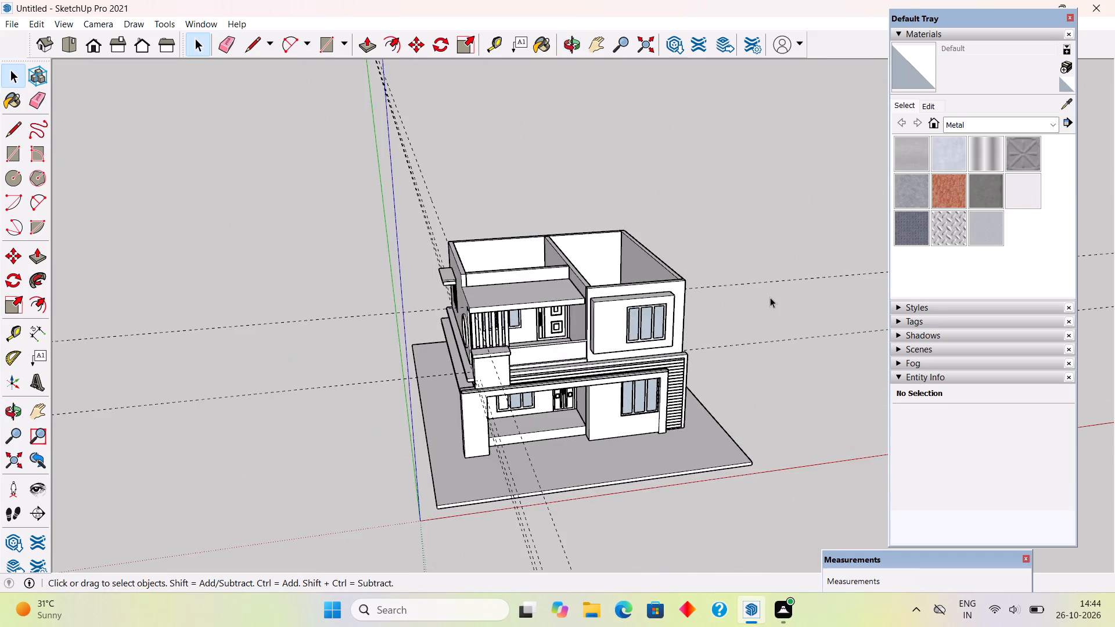
middle_click_drag(770, 300, 733, 475)
scroll(510, 320, "up", 14)
middle_click_drag(418, 302, 461, 334)
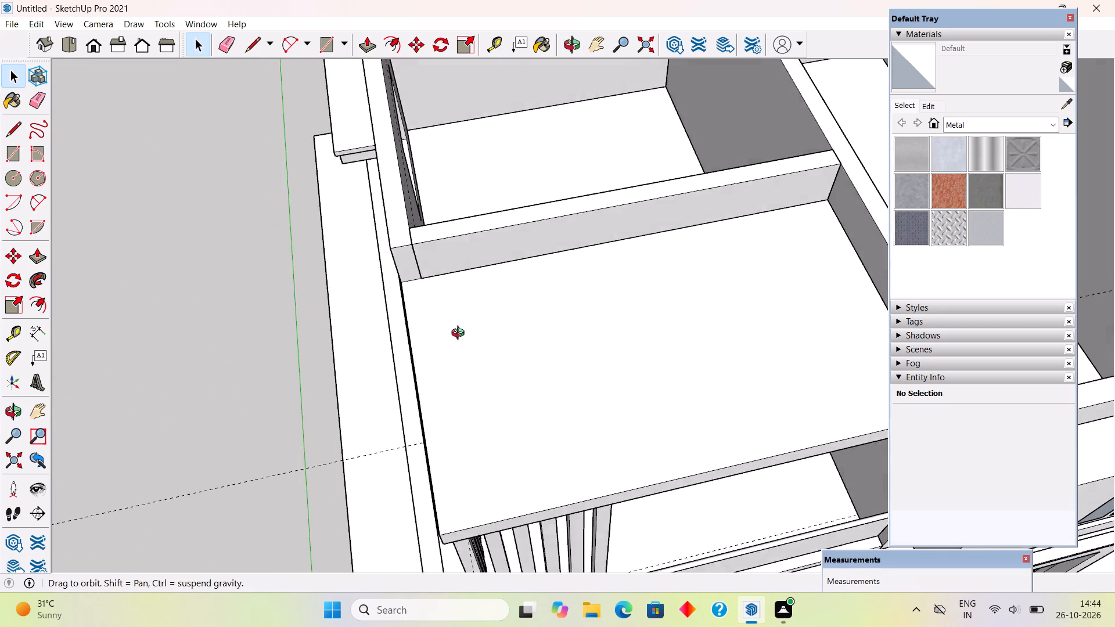
middle_click_drag(461, 334, 465, 335)
key("r")
left_click(407, 296)
scroll(523, 360, "down", 3)
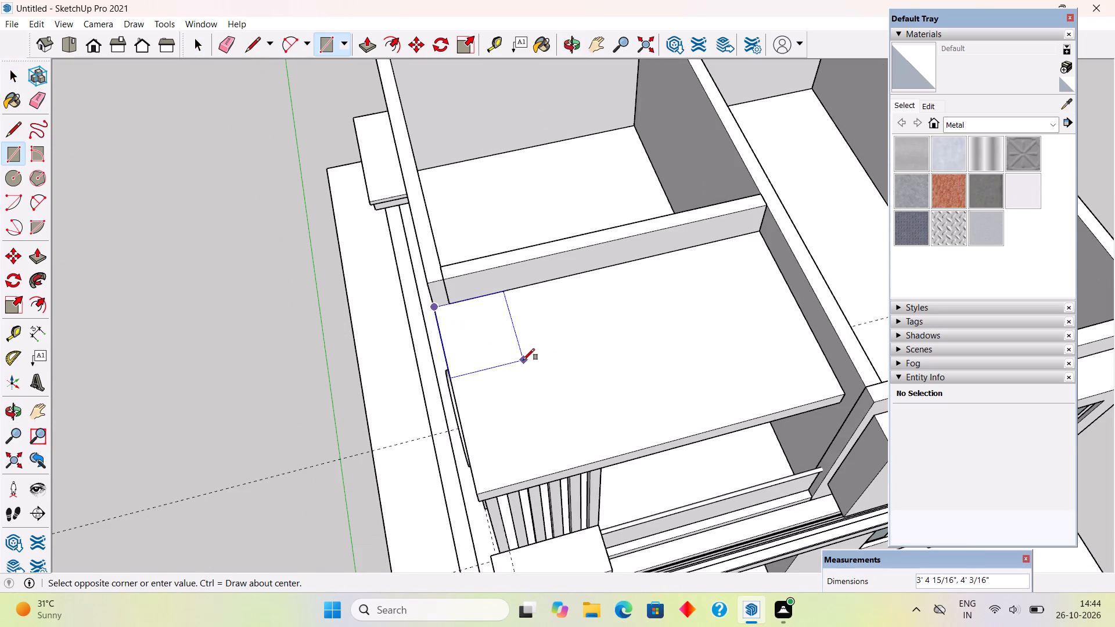
left_click(842, 392)
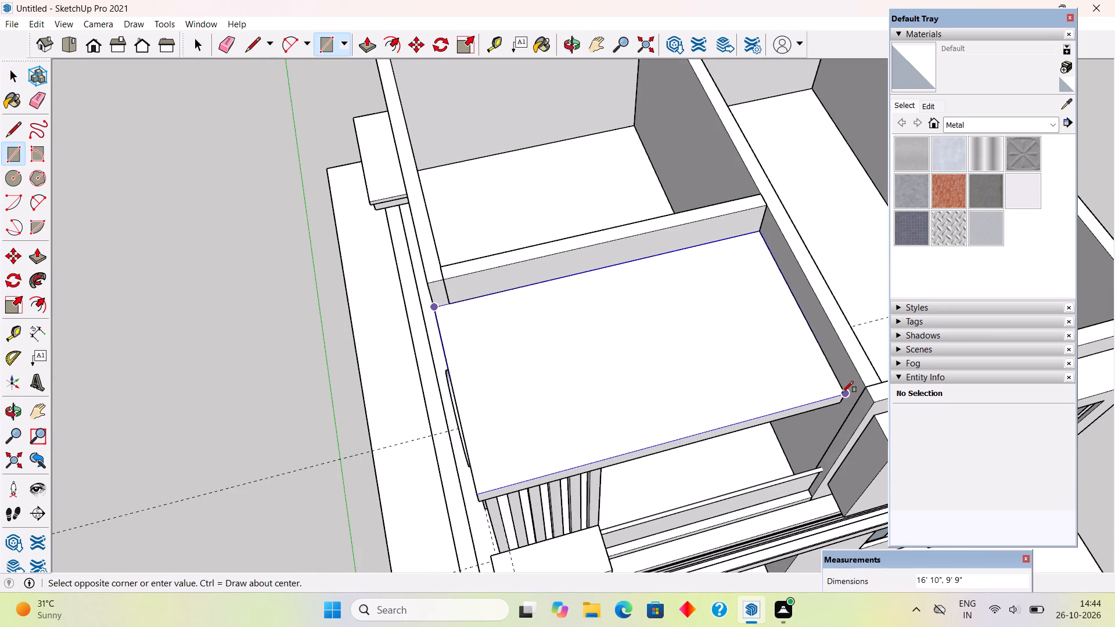
key("p")
left_click(826, 380)
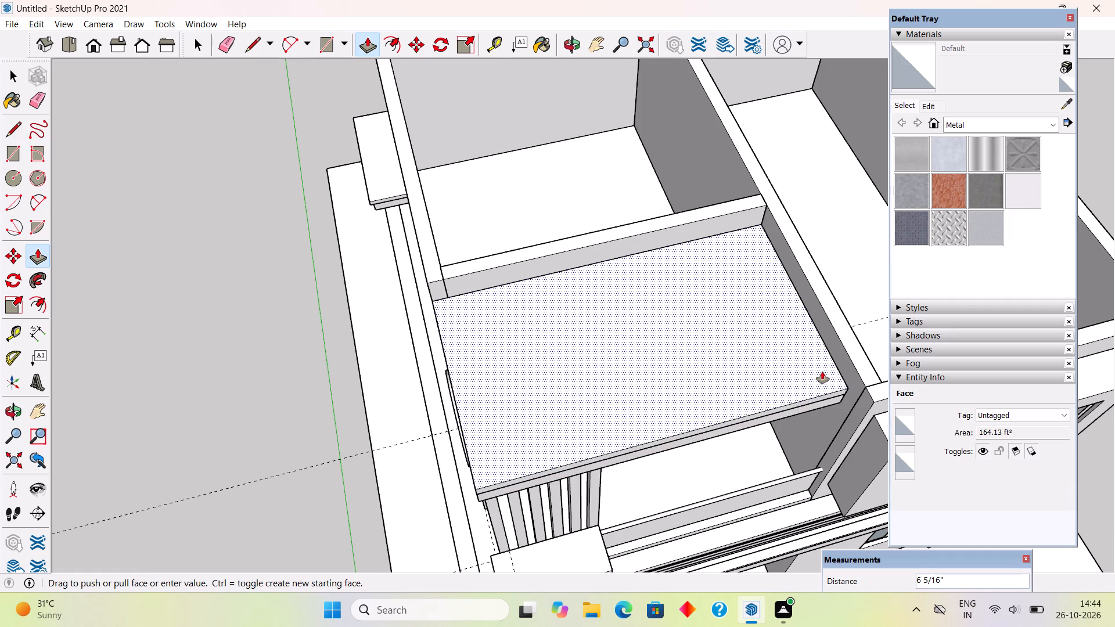
type("4\"")
key("Return")
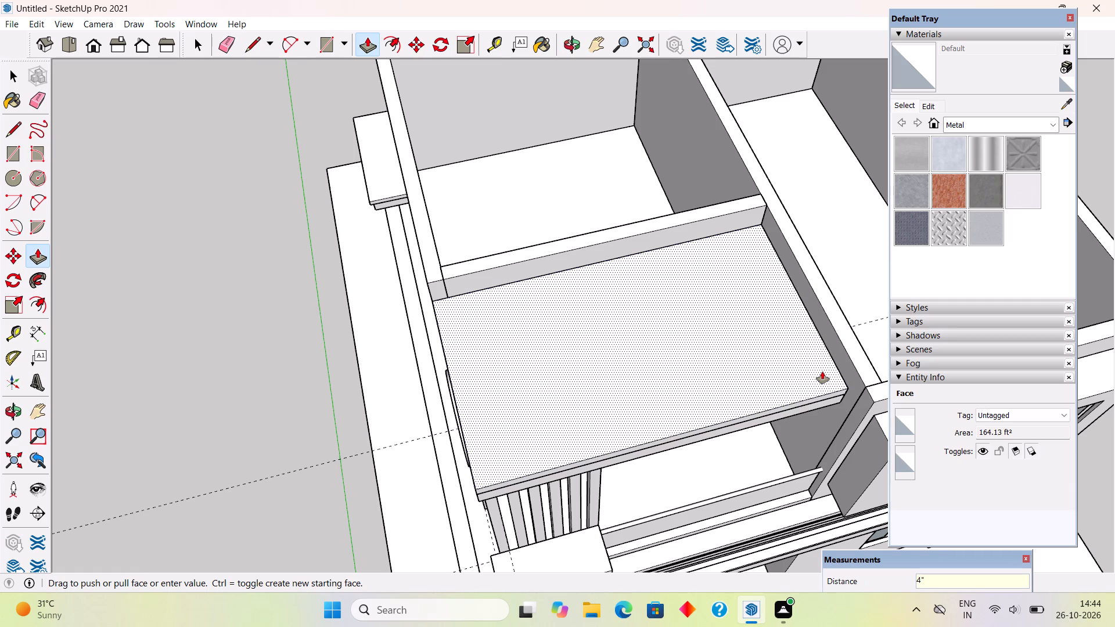
Make the new 4" layer on the terrace roof a group.
key("space")
triple_click(814, 379)
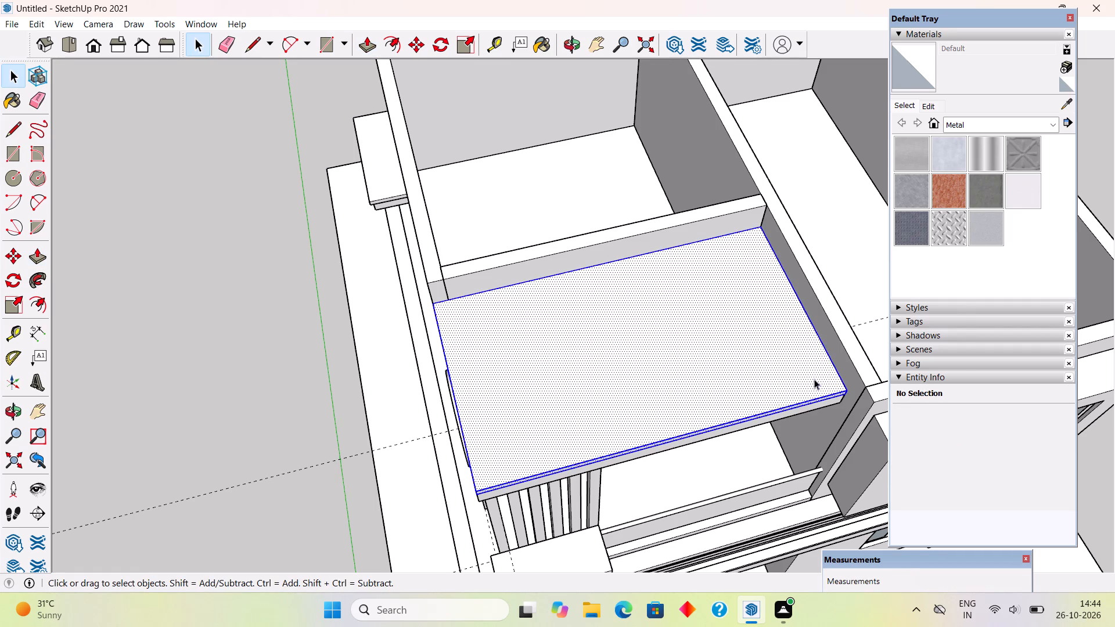
right_click(814, 379)
left_click(857, 279)
Push/Pull the front and round-window-side edges of the 4" roof layer outward by 2" as an overhang.
scroll(820, 333, "down", 6)
middle_click_drag(810, 392, 799, 287)
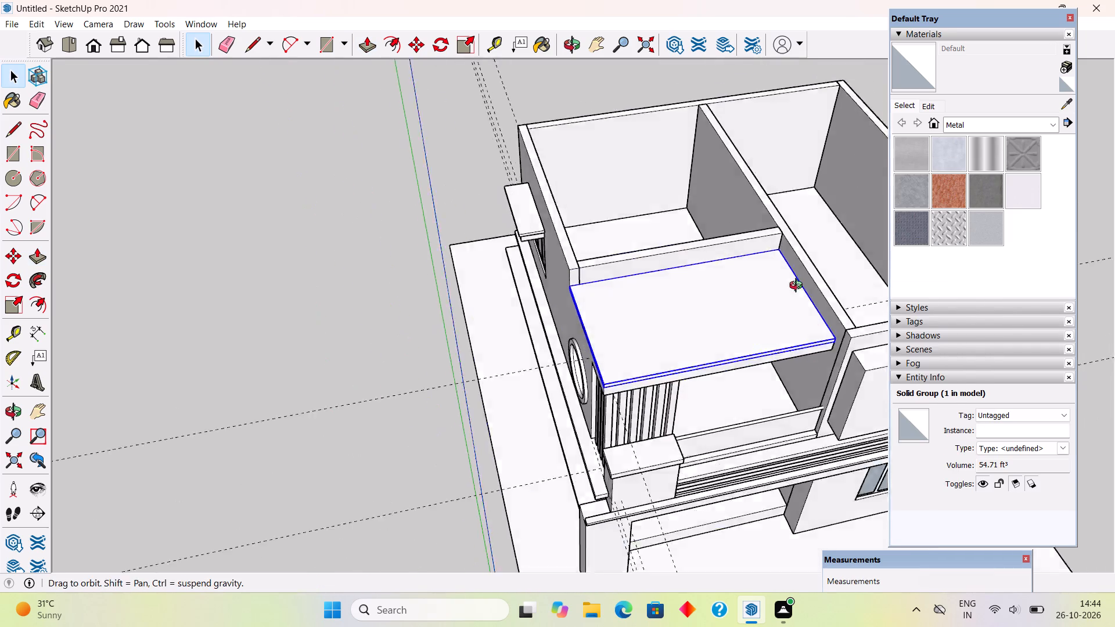
middle_click_drag(799, 287, 807, 184)
scroll(656, 258, "up", 9)
triple_click(661, 271)
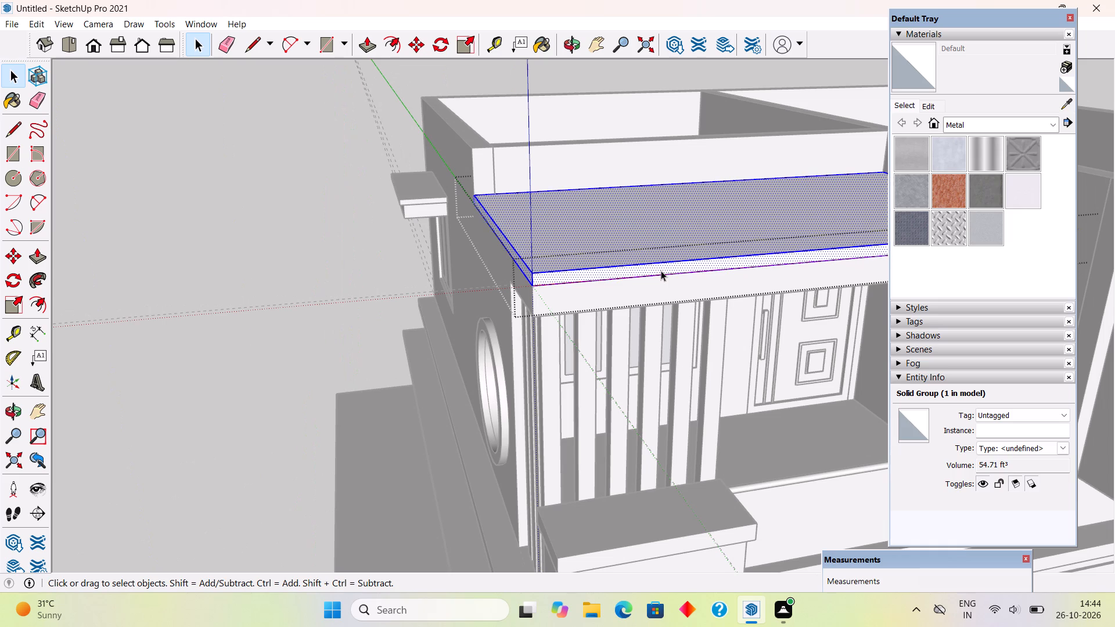
key("p")
left_click(668, 266)
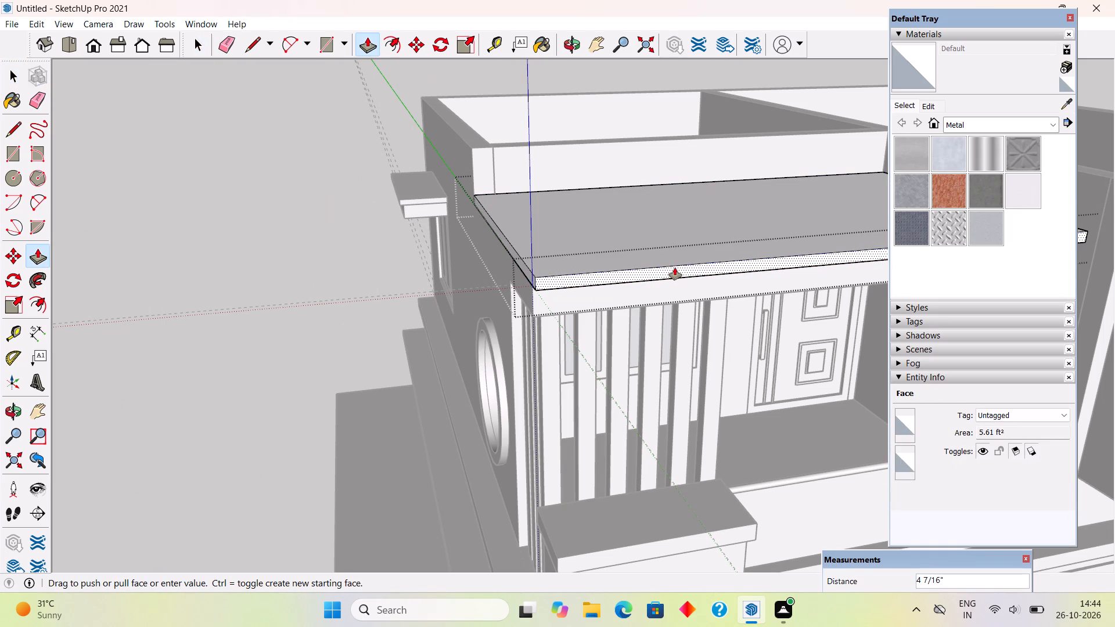
type("2\"")
key("Return")
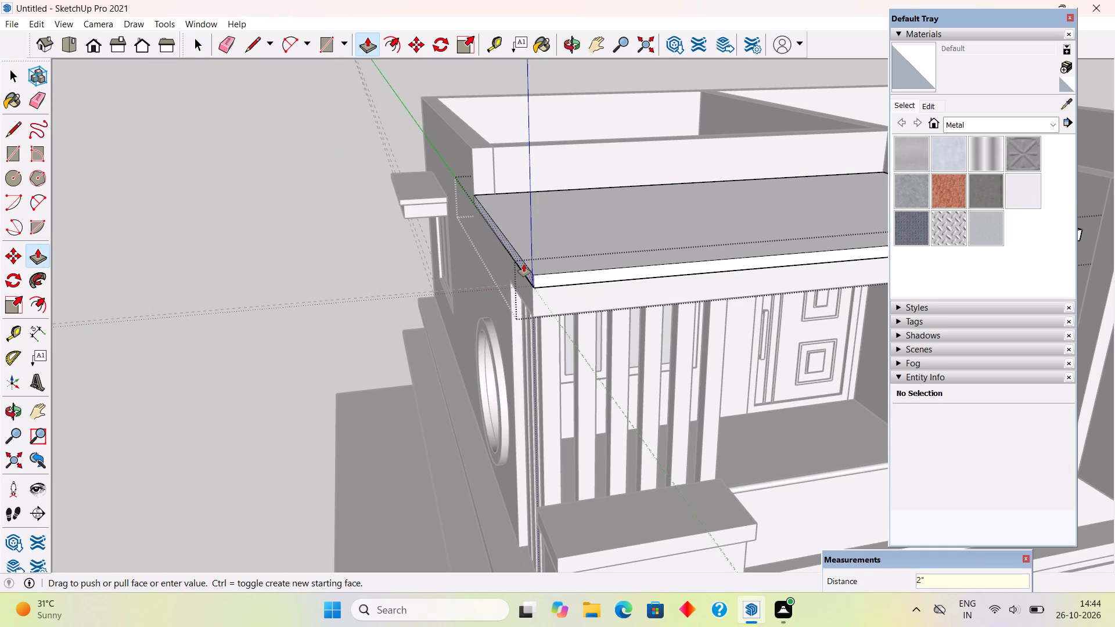
double_click(526, 265)
key("space")
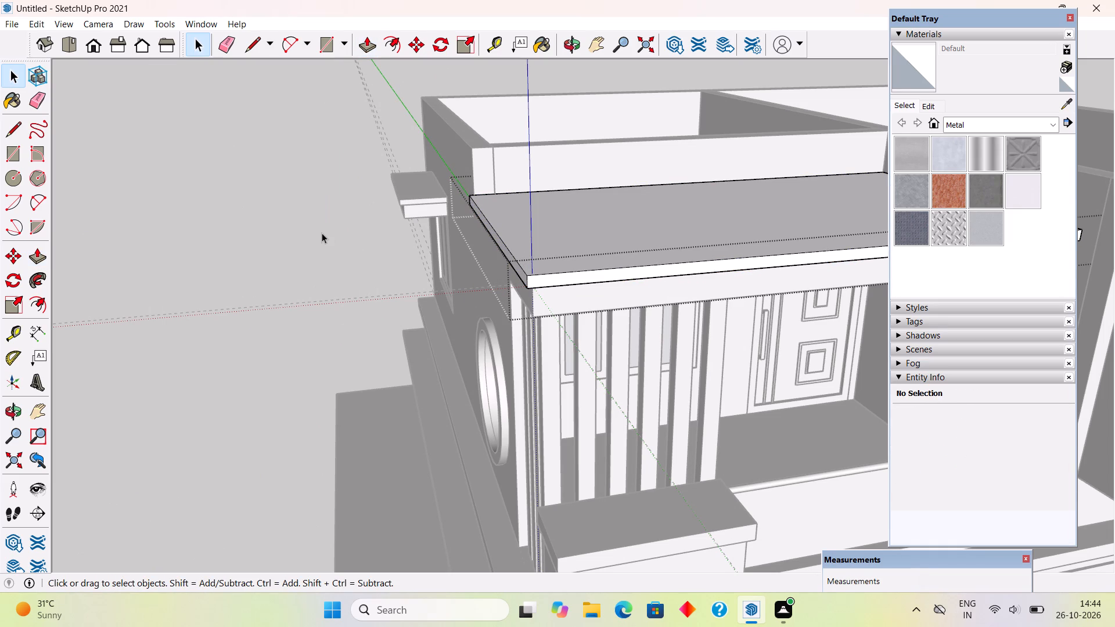
key("space")
left_click(322, 233)
Push/Pull the front face of the terrace roof slab beneath the thin top layer 9" outward.
scroll(320, 231, "down", 6)
middle_click_drag(609, 269, 804, 160)
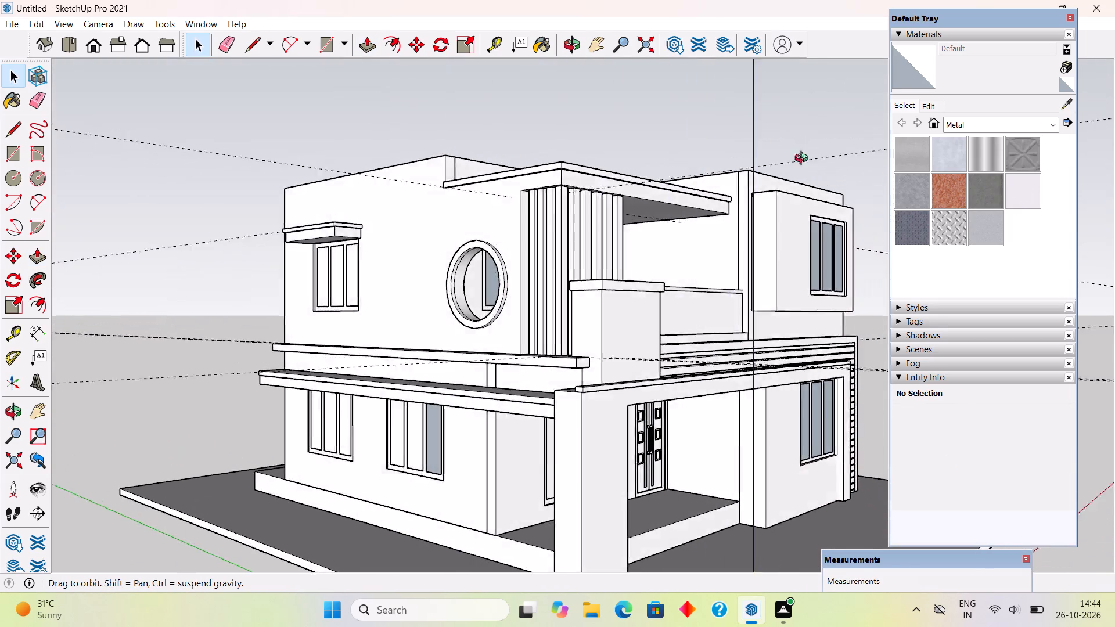
middle_click_drag(804, 160, 917, 210)
middle_click_drag(765, 258, 825, 276)
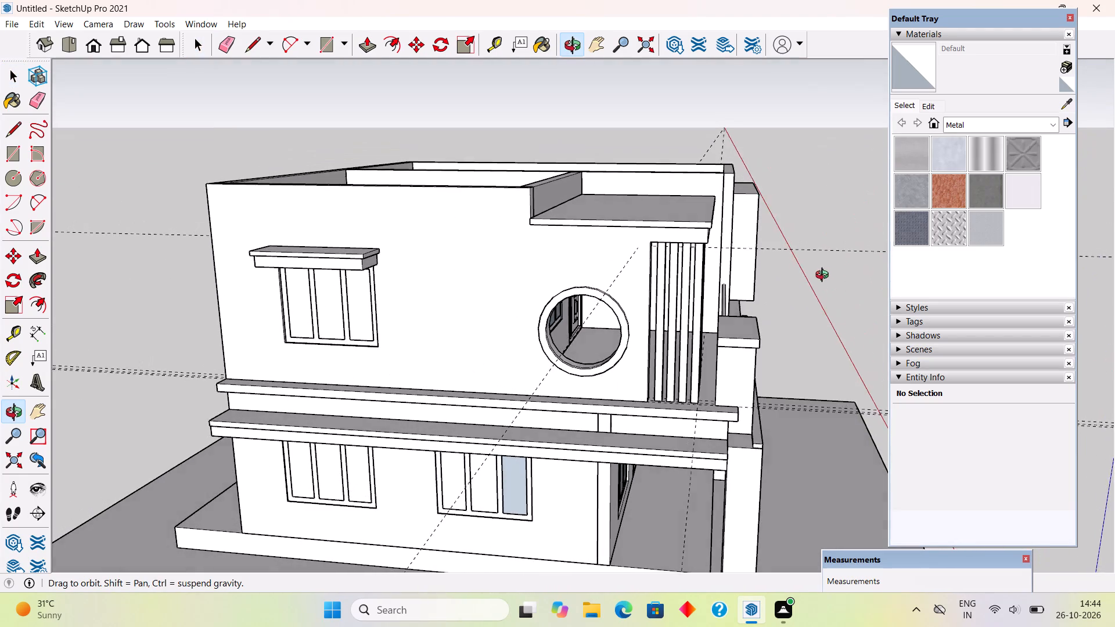
middle_click_drag(825, 276, 808, 283)
scroll(799, 260, "up", 2)
middle_click_drag(645, 355, 654, 340)
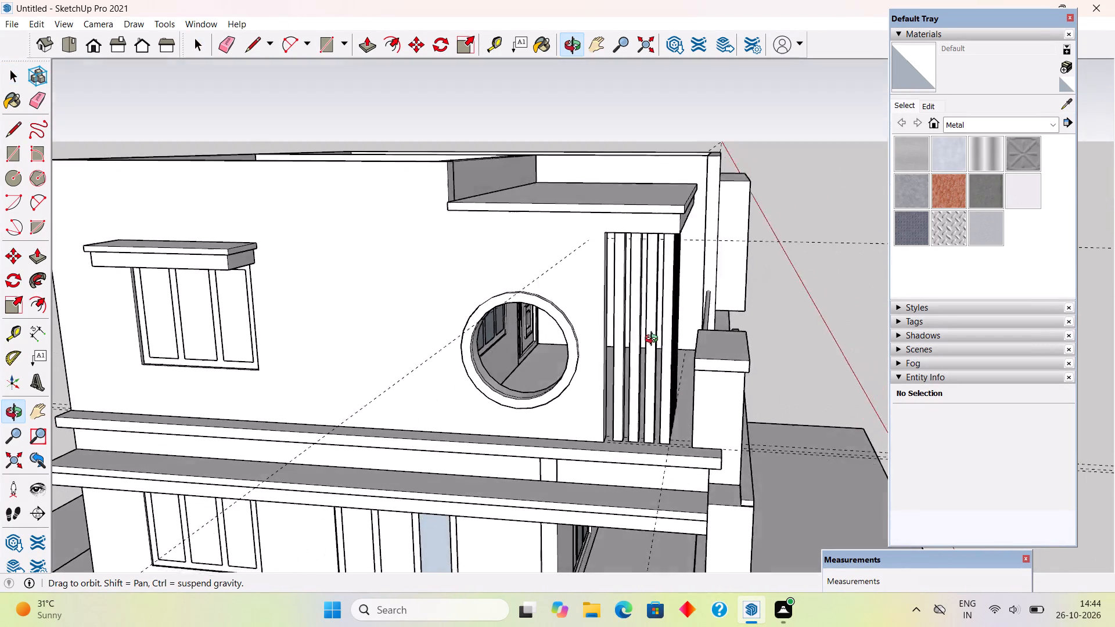
middle_click_drag(654, 340, 635, 342)
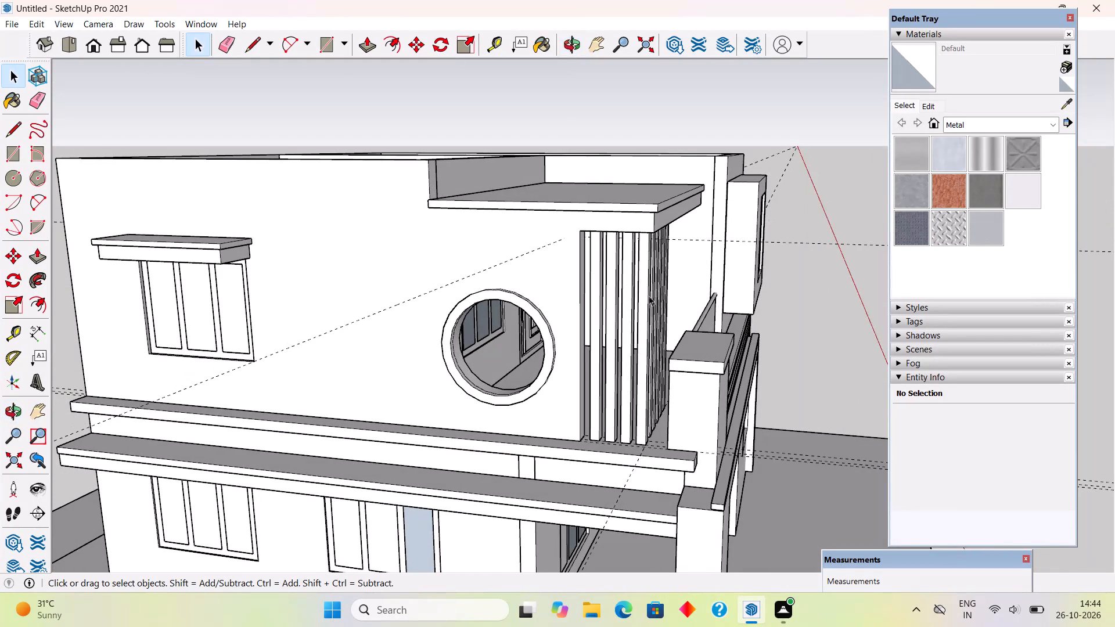
triple_click(682, 210)
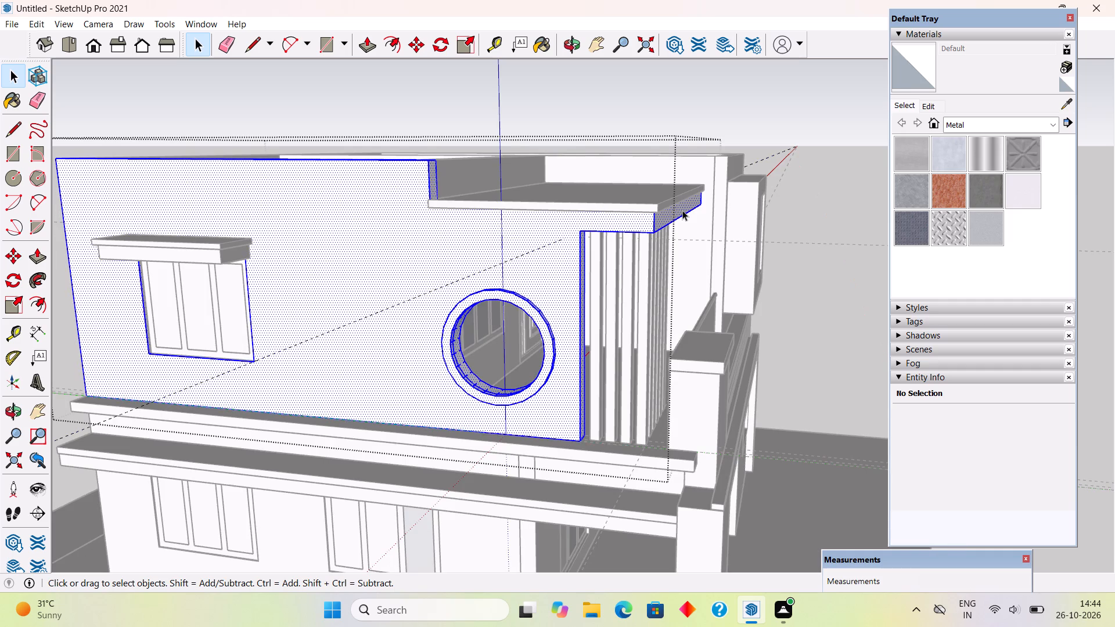
key("p")
left_click(682, 210)
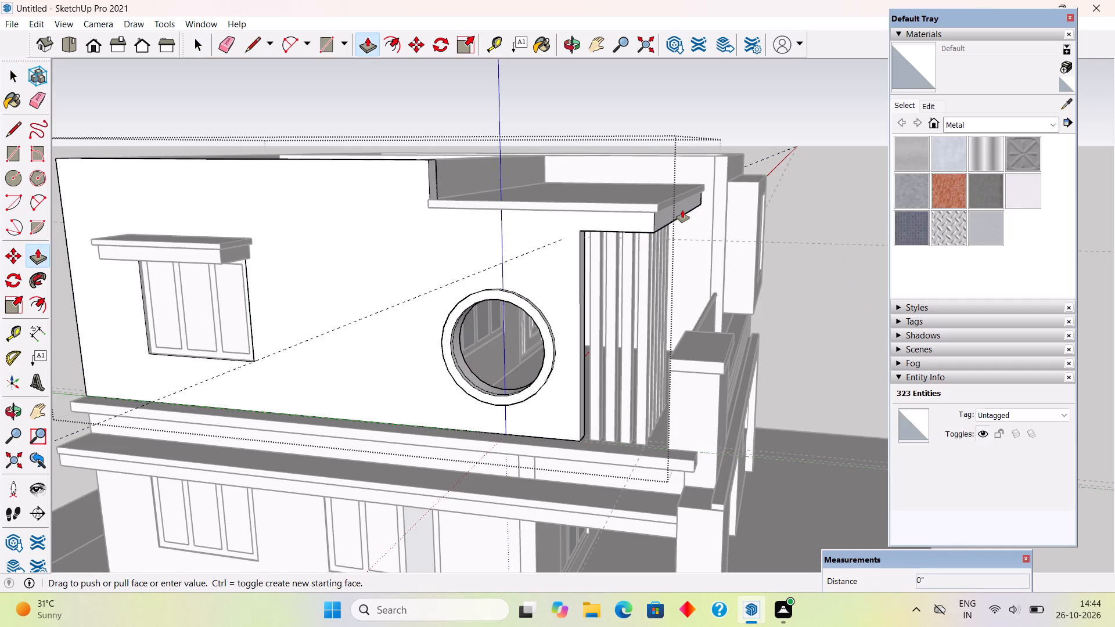
left_click(716, 174)
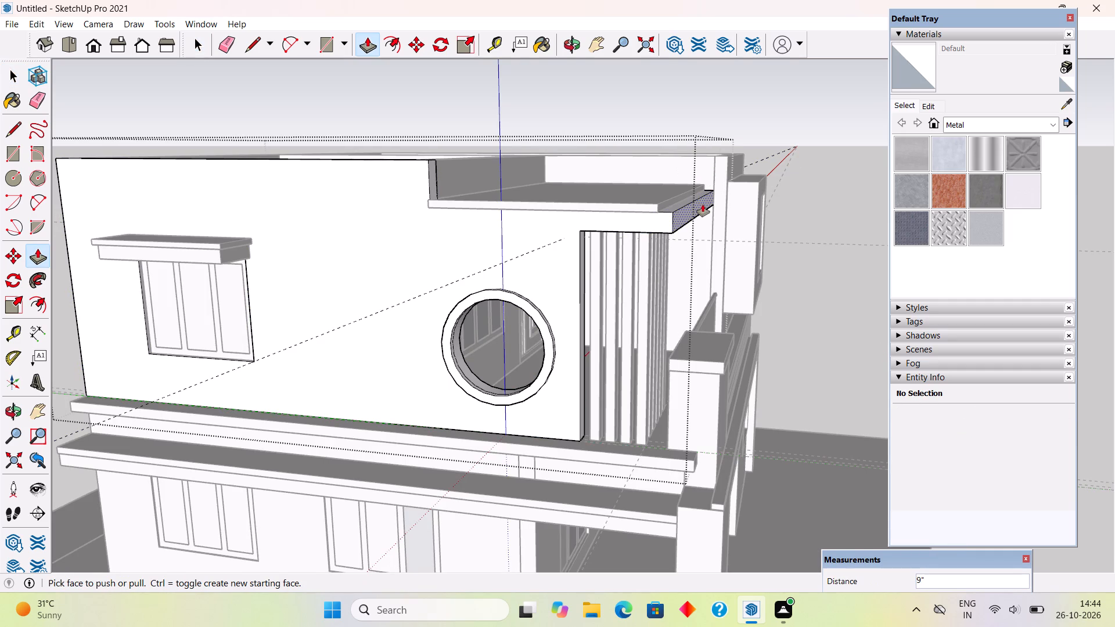
Push the front face of the terrace roof slab beneath the thin top layer 2" inward.
left_click(703, 204)
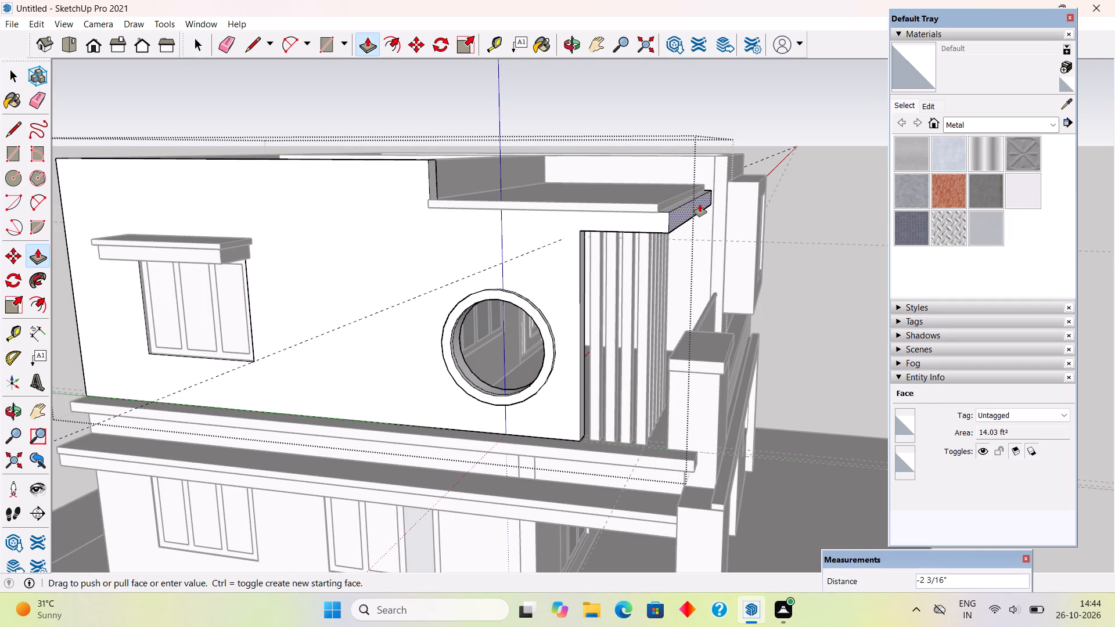
type("2\"")
key("Return")
key("space")
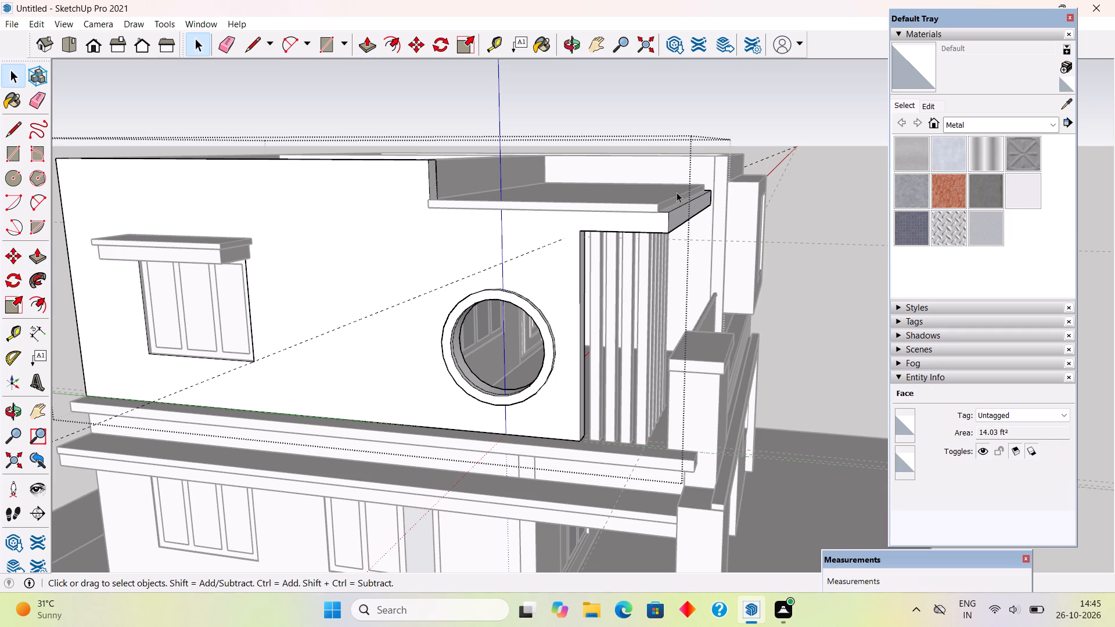
Push/Pull the front edge of the thin top layer on the terrace roof 7" outward.
triple_click(674, 197)
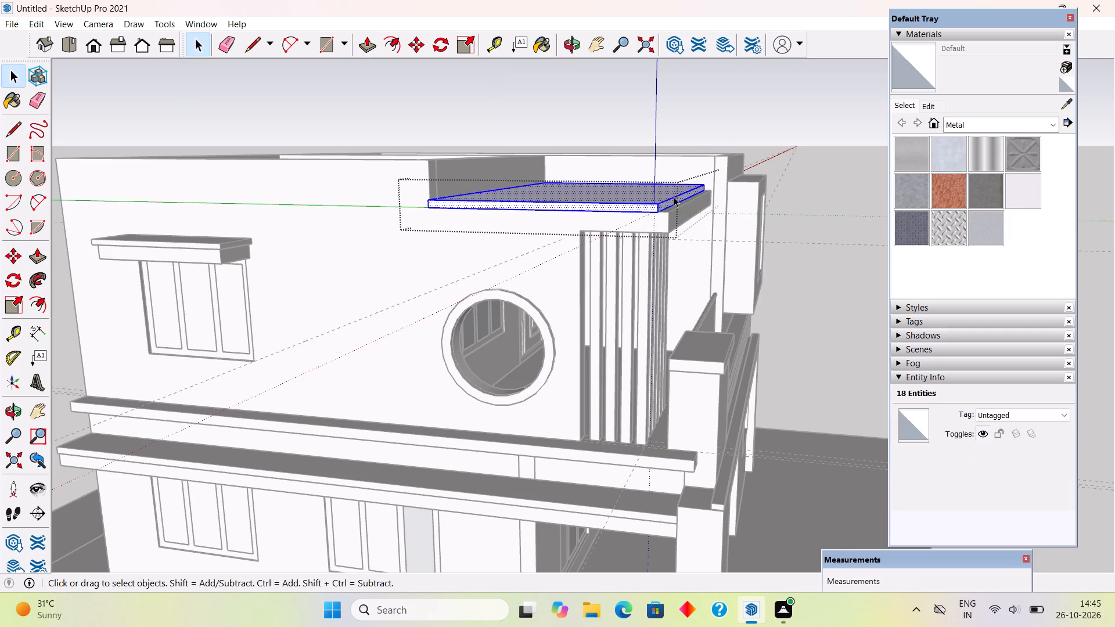
key("p")
left_click(674, 197)
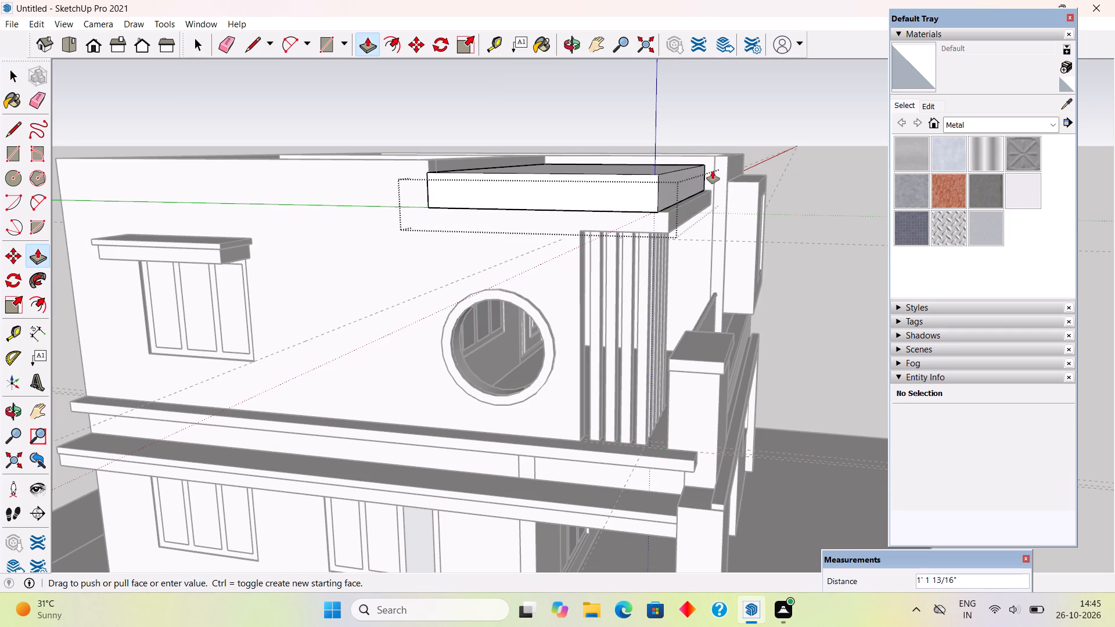
key("space")
scroll(719, 179, "up", 6)
middle_click_drag(722, 188, 674, 194)
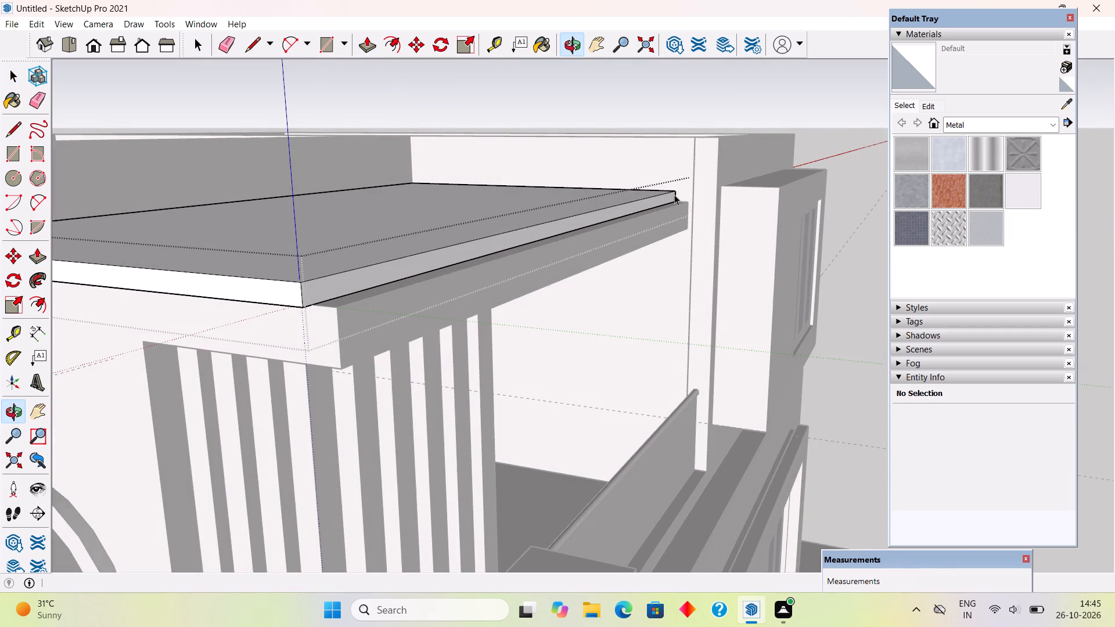
key("p")
left_click(628, 204)
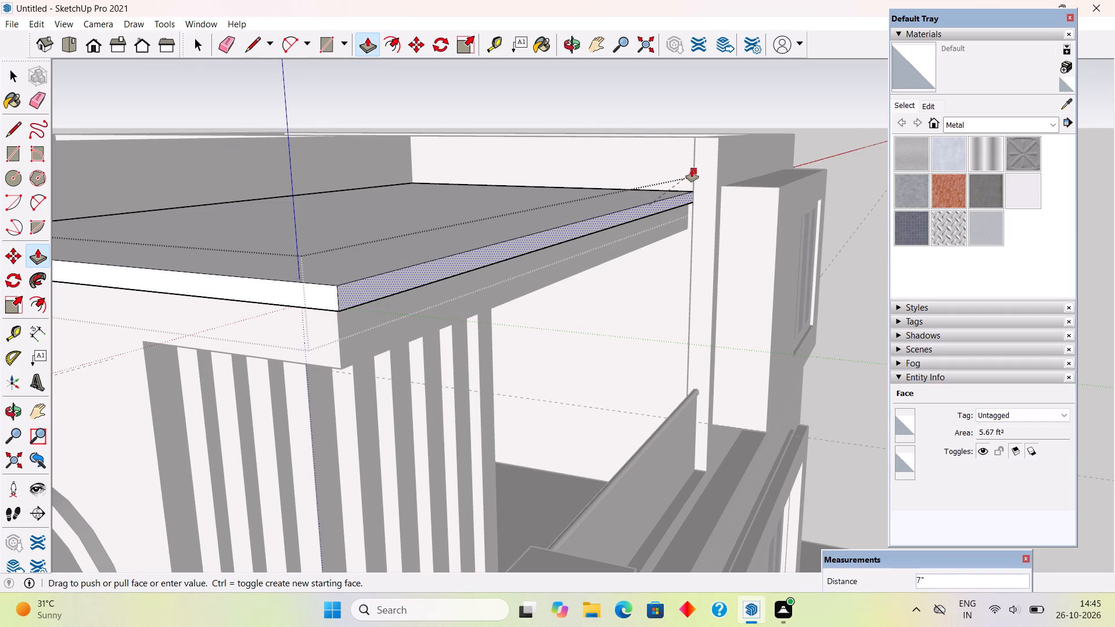
left_click(692, 170)
key("space")
scroll(692, 172, "down", 5)
left_click(754, 127)
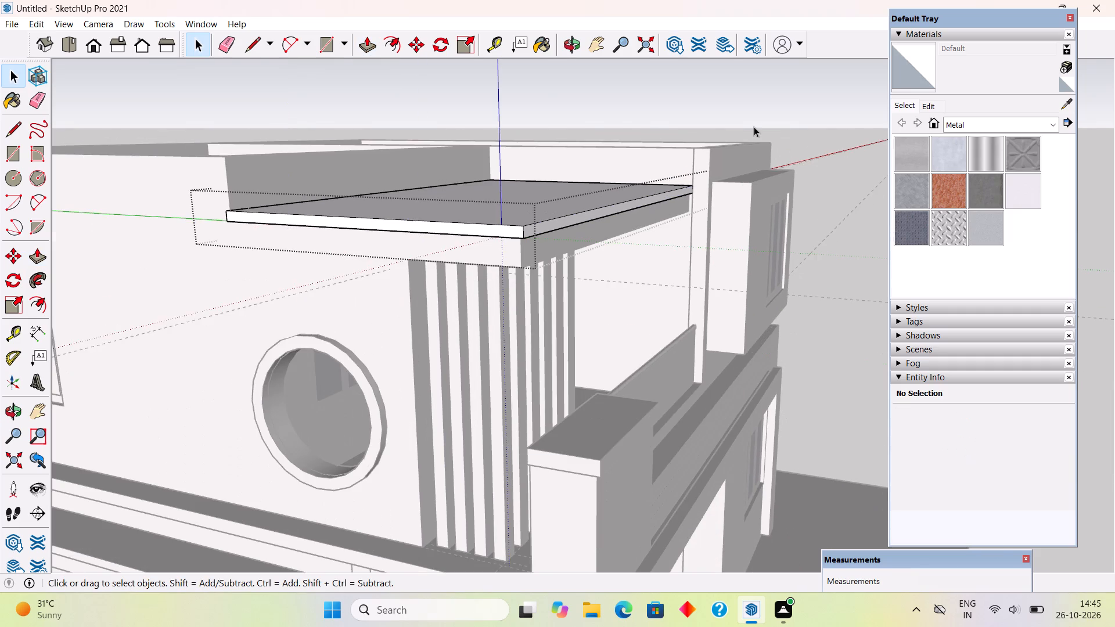
Move the five front-row terrace slats together 10" outward along the green axis, toward the front parapet pillar.
middle_click_drag(579, 402, 641, 398)
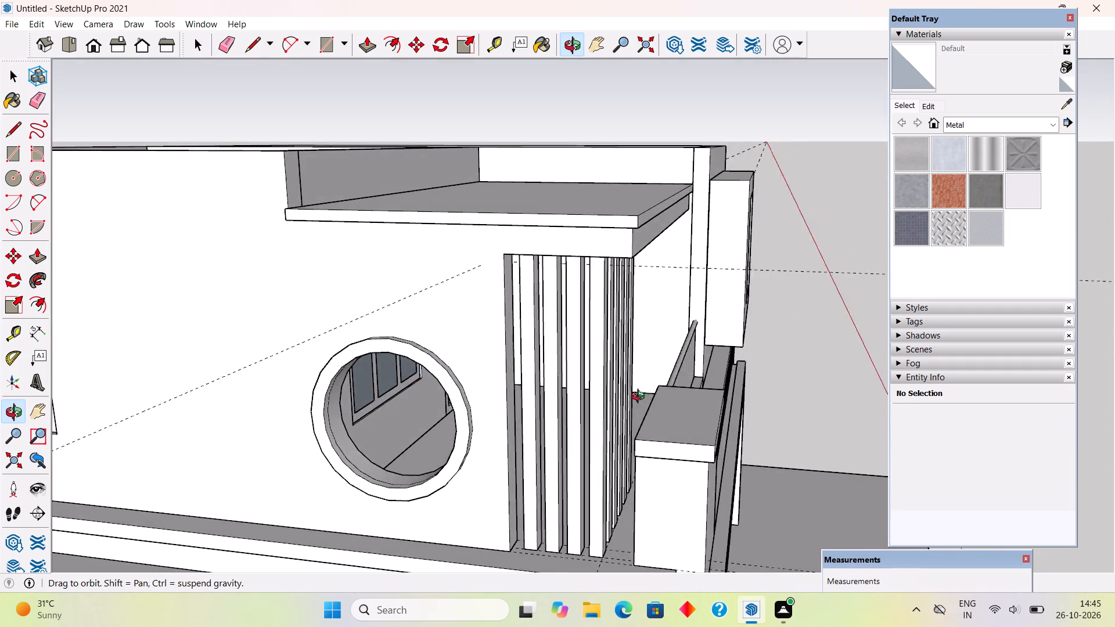
middle_click_drag(641, 398, 673, 387)
middle_click_drag(682, 456, 650, 465)
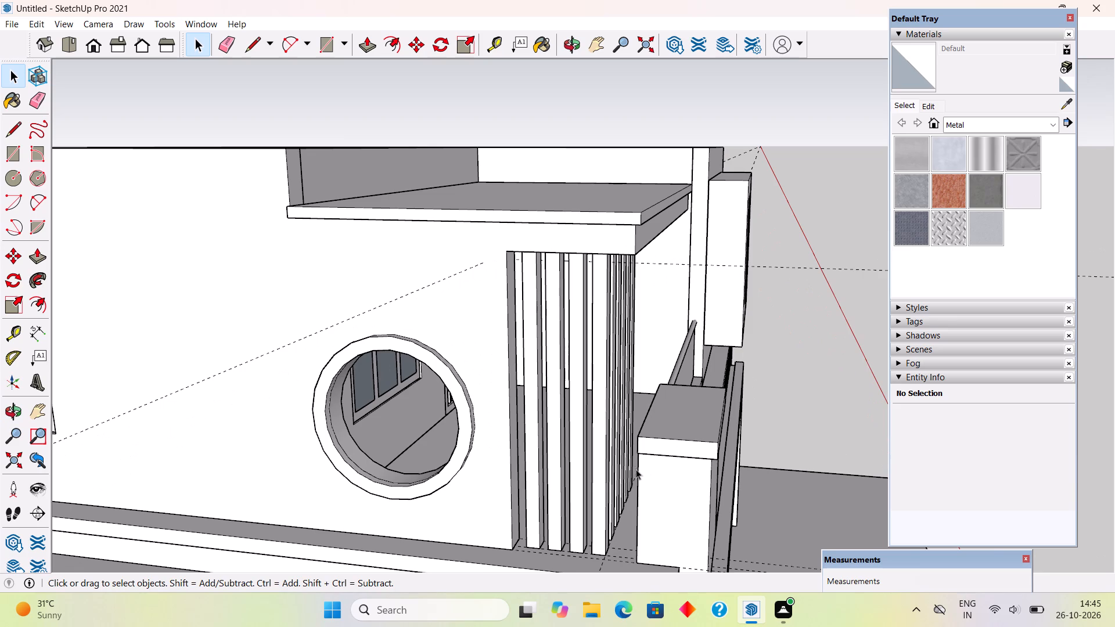
middle_click_drag(639, 471, 637, 446)
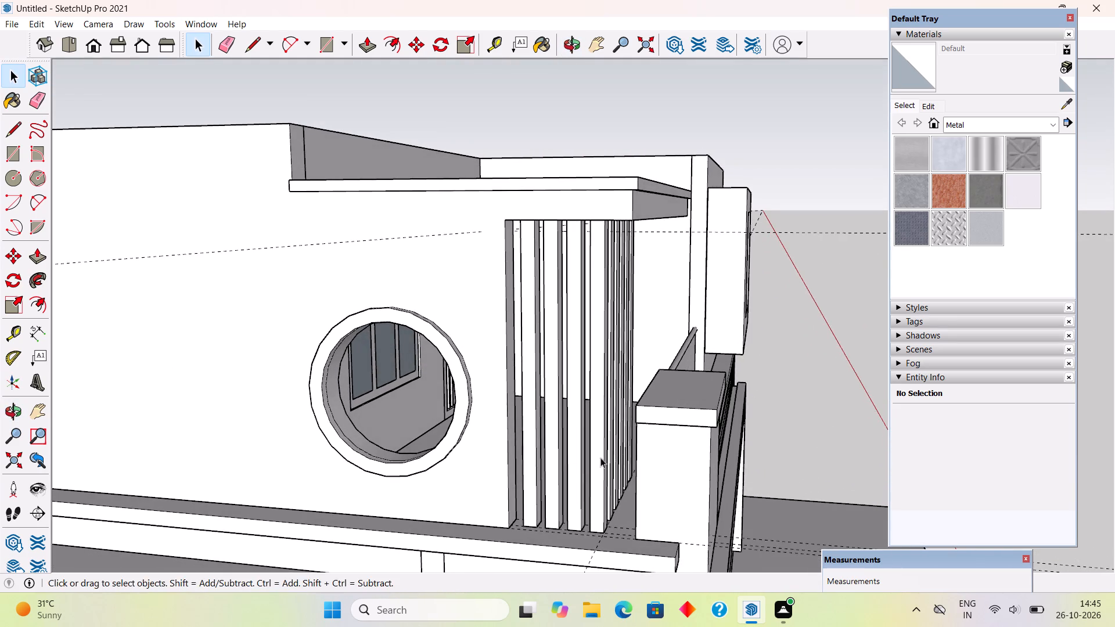
middle_click_drag(586, 470, 560, 491)
scroll(560, 492, "up", 4)
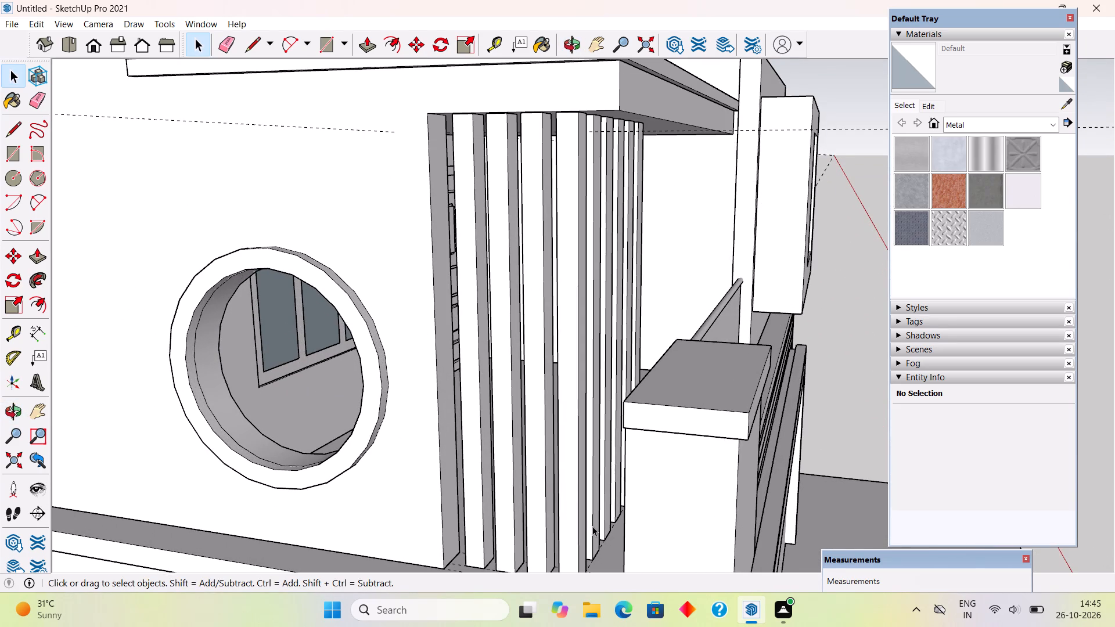
left_click(598, 516, "ctrl")
left_click(609, 502, "ctrl")
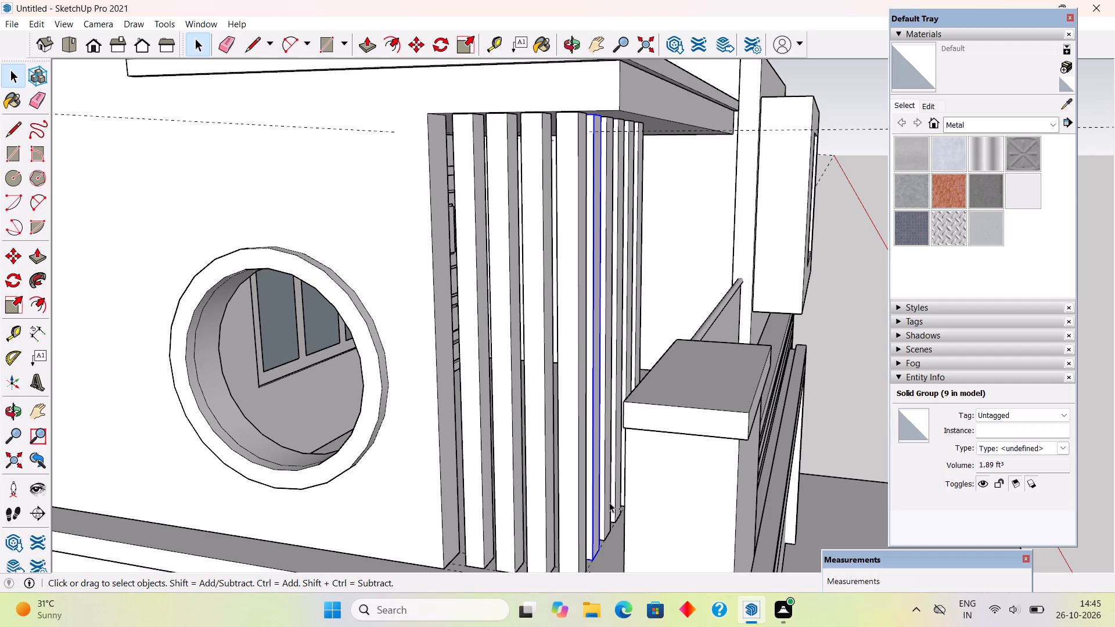
left_click(620, 498, "ctrl")
middle_click_drag(612, 507, 641, 528, "ctrl")
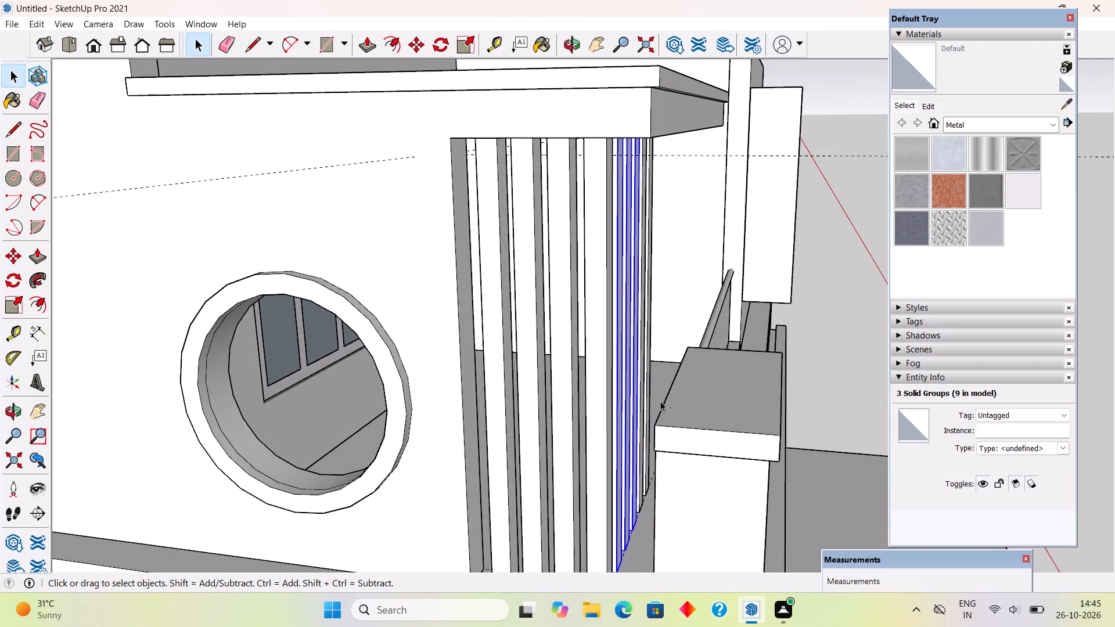
scroll(661, 395, "up", 6, "ctrl")
middle_click_drag(620, 347, 496, 364, "ctrl")
left_click(527, 311, "ctrl")
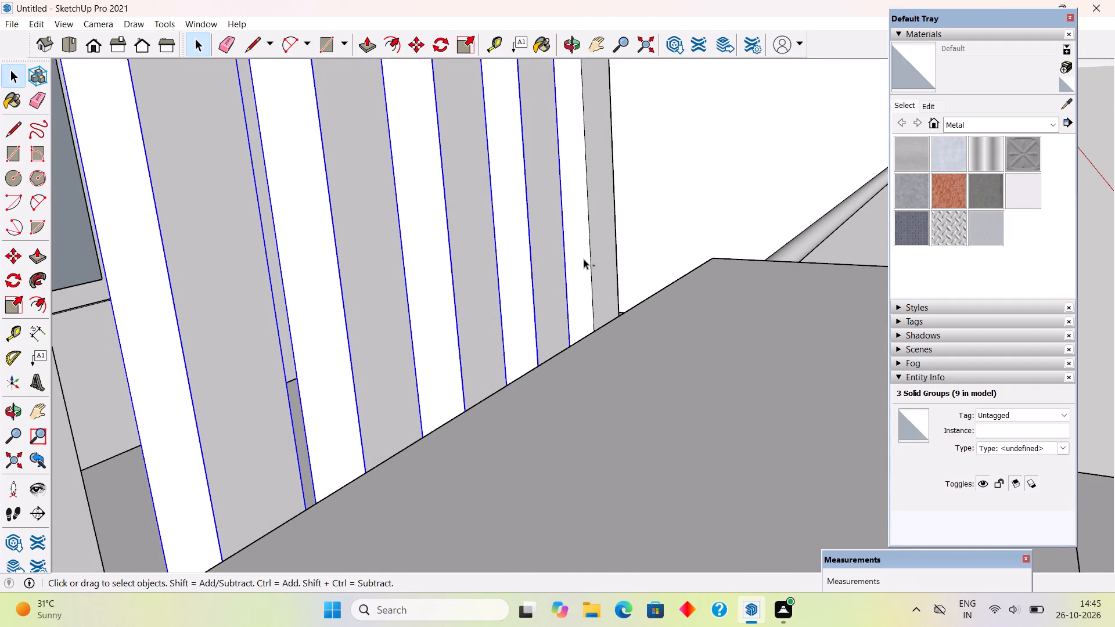
left_click(584, 259, "ctrl")
scroll(584, 259, "down", 16, "ctrl")
middle_click_drag(524, 328, 642, 323)
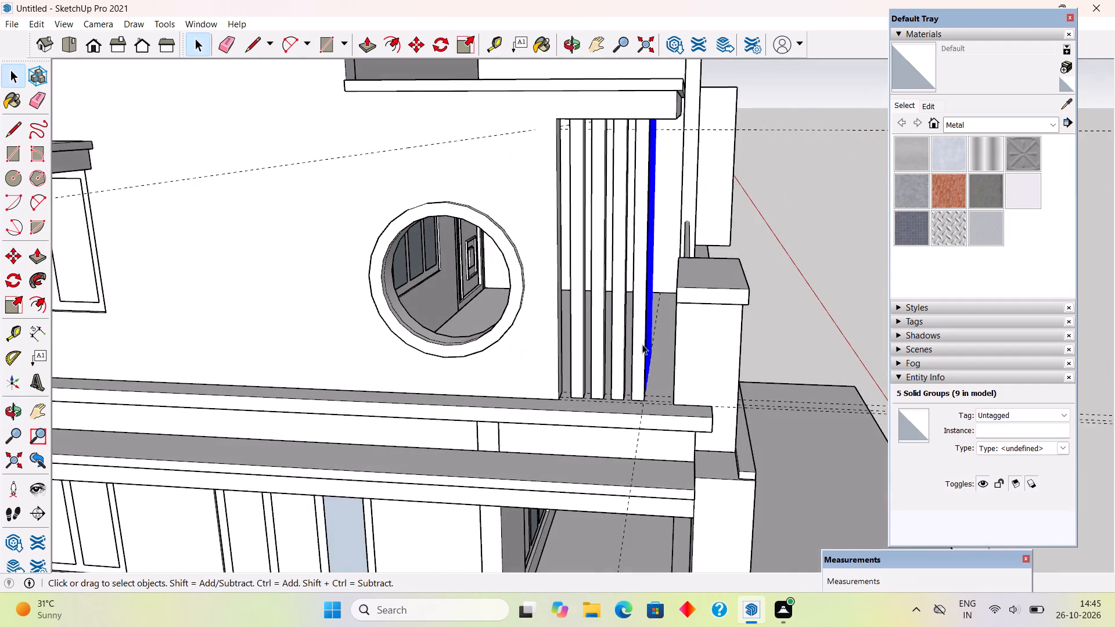
scroll(643, 396, "up", 6)
middle_click_drag(624, 411, 575, 416)
scroll(645, 367, "up", 3)
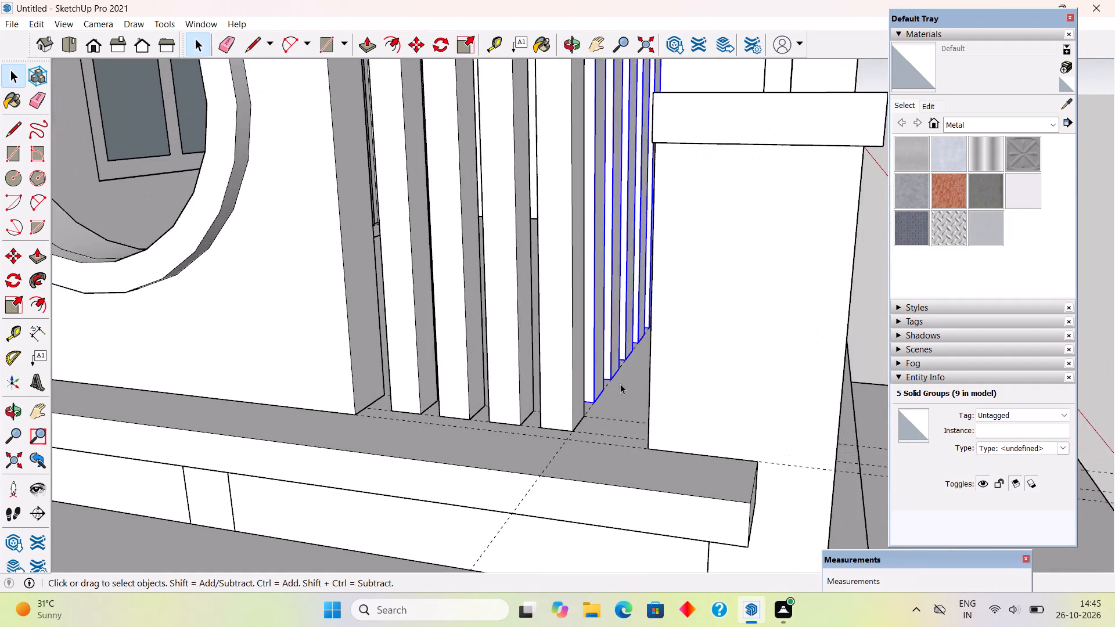
scroll(612, 391, "up", 2)
middle_click_drag(619, 399, 648, 416)
key("m")
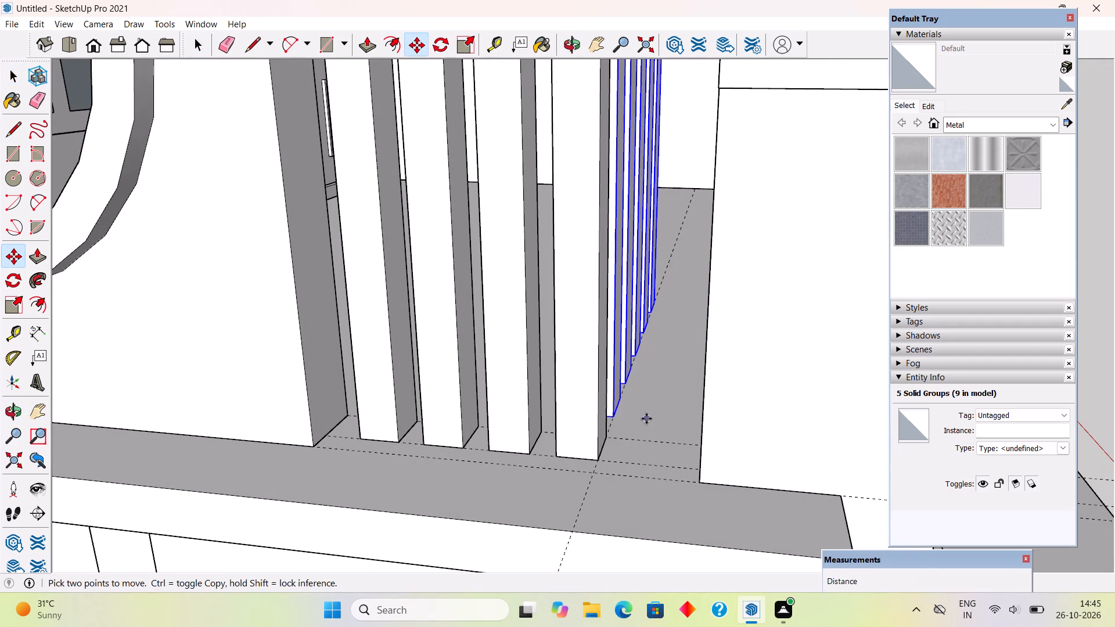
left_click(618, 412)
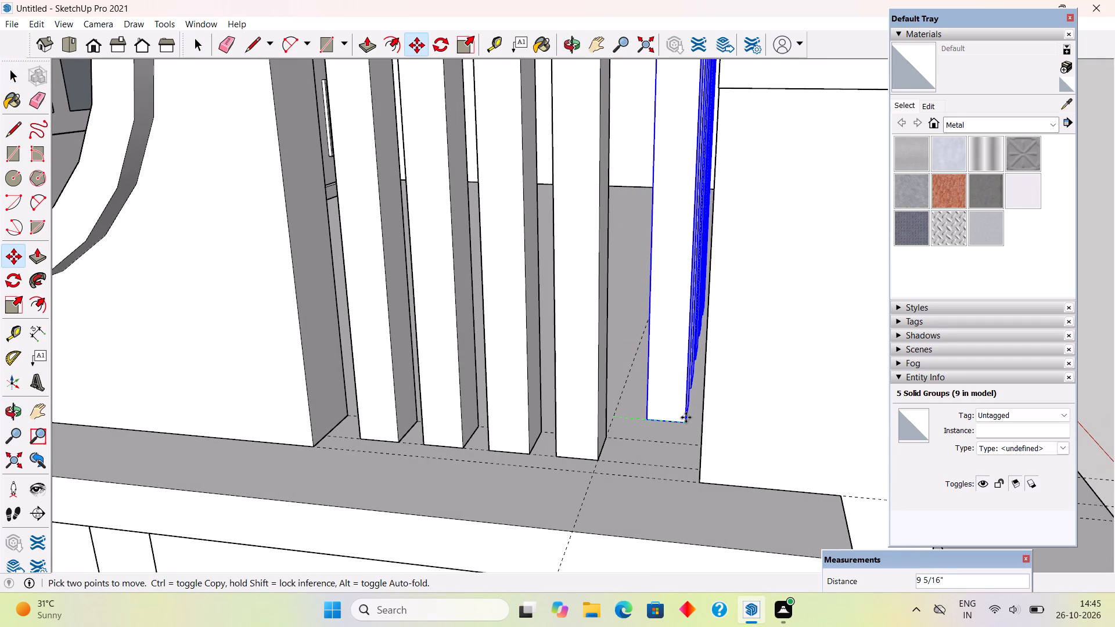
type("10")
key("shift+quotedbl")
key("Return")
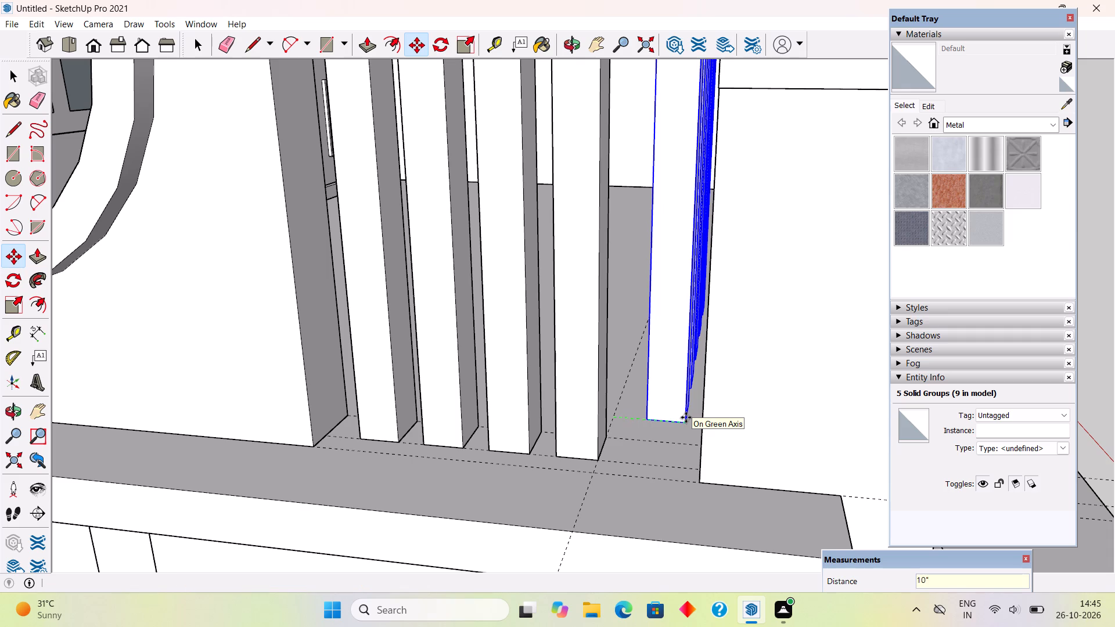
Copy the front-row slat nearest the round-window side 1' toward that side, placing the copy at the corner.
key("space")
left_click(681, 408)
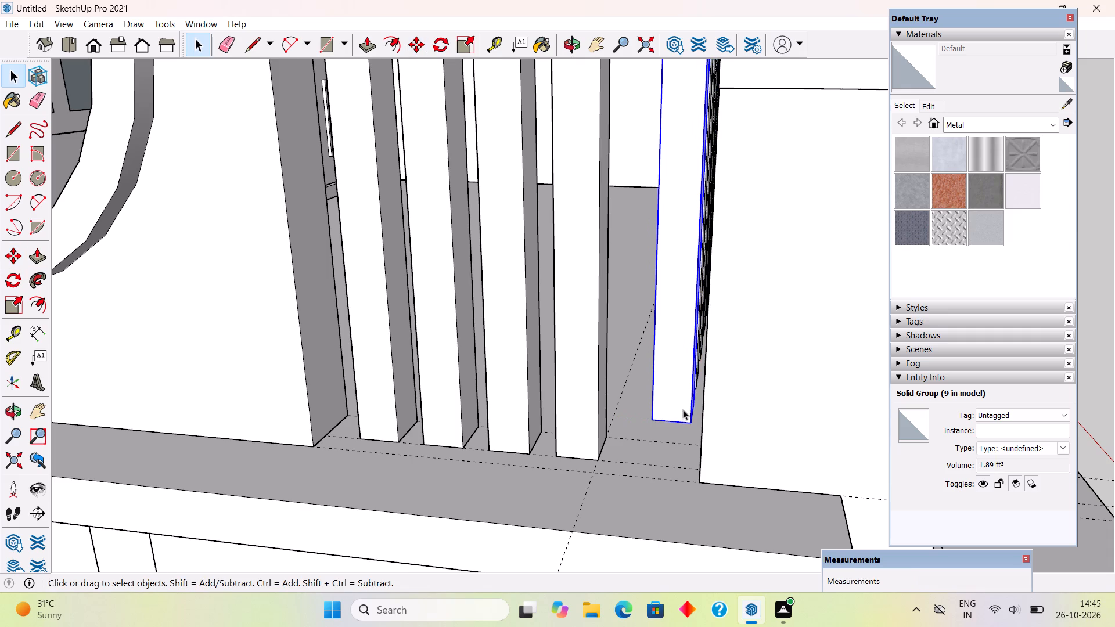
key("m")
left_click(695, 425)
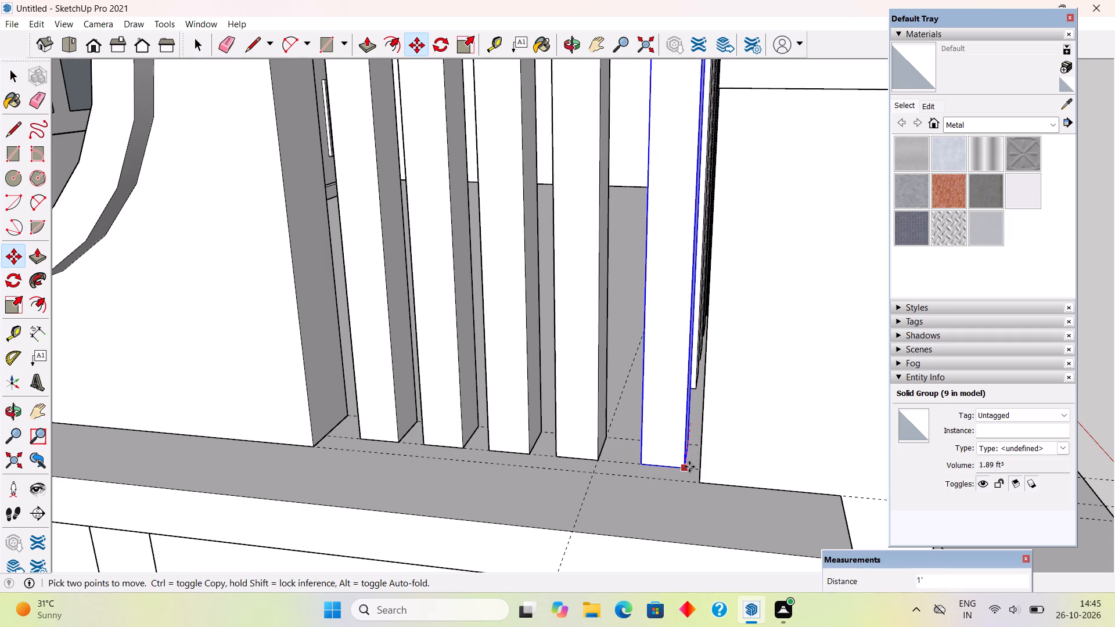
left_click(689, 467)
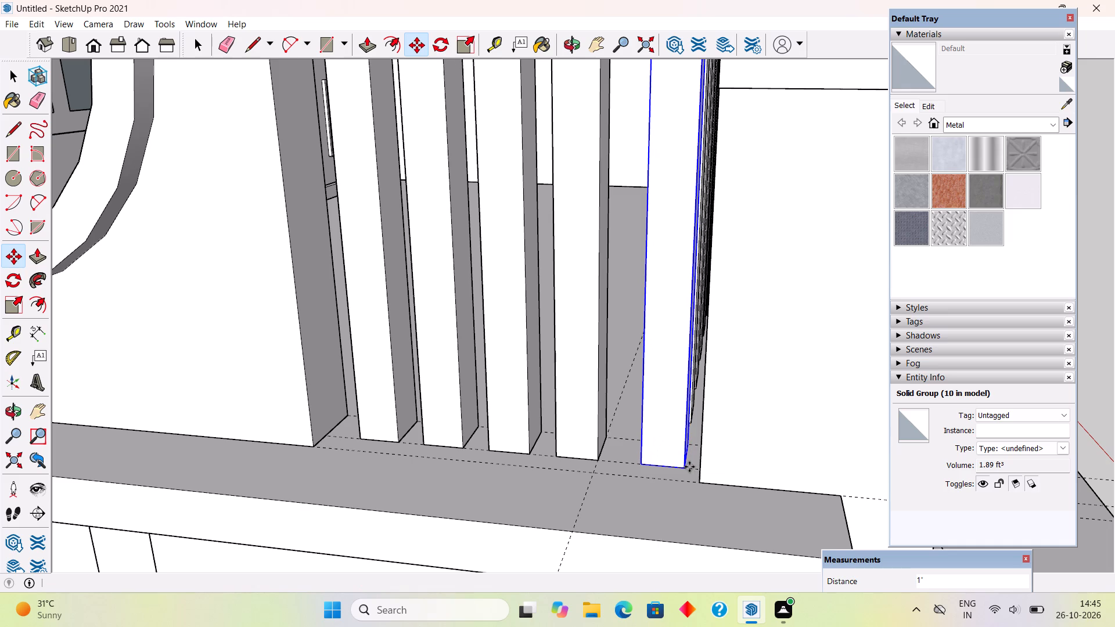
key("space")
scroll(678, 484, "down", 5)
scroll(634, 440, "down", 11)
left_click(777, 302)
Examine the corner slat screen, terrace roof and overall house exterior from the side, front and above.
middle_click_drag(715, 362, 634, 352)
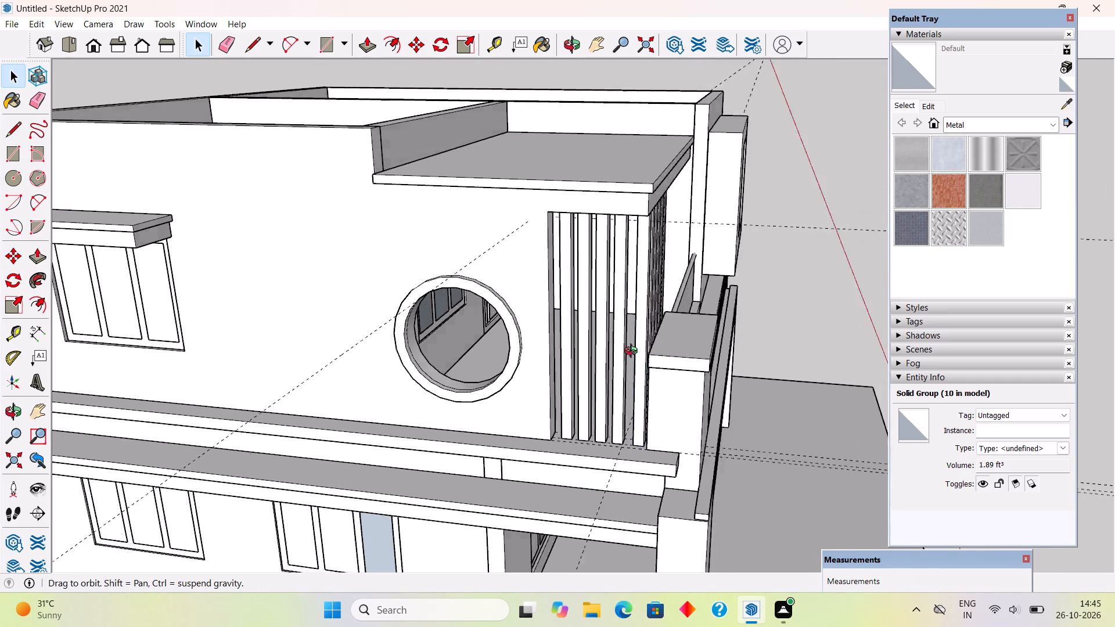
middle_click_drag(634, 352, 604, 381)
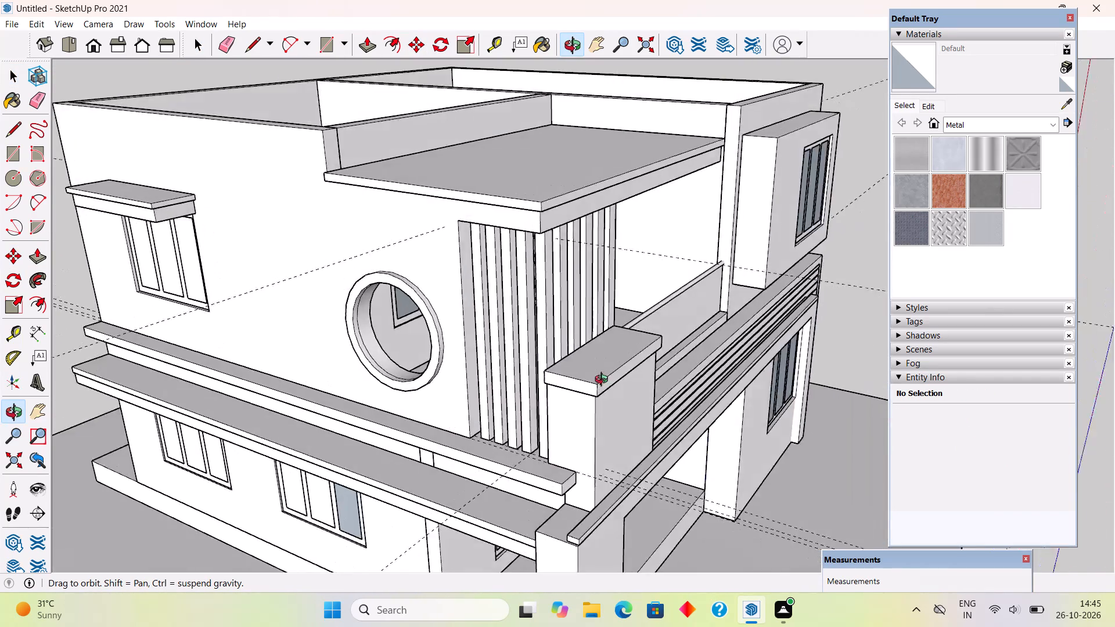
middle_click_drag(604, 381, 702, 369)
scroll(628, 419, "up", 3)
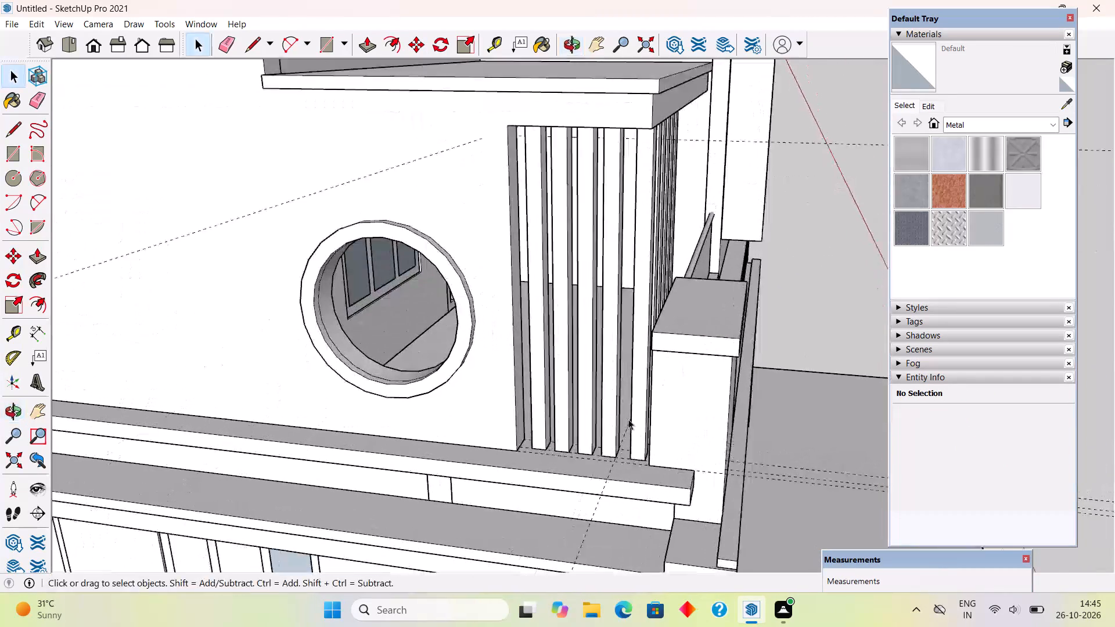
scroll(628, 419, "up", 1)
middle_click_drag(740, 480, 808, 481)
scroll(660, 446, "up", 4)
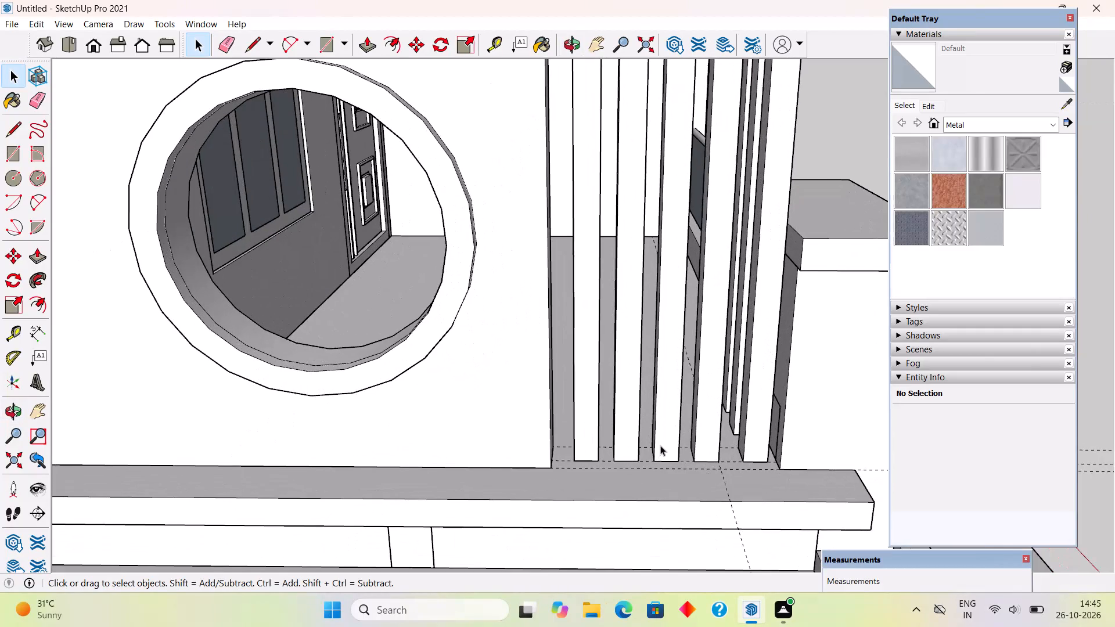
scroll(660, 445, "down", 8)
scroll(648, 431, "up", 3)
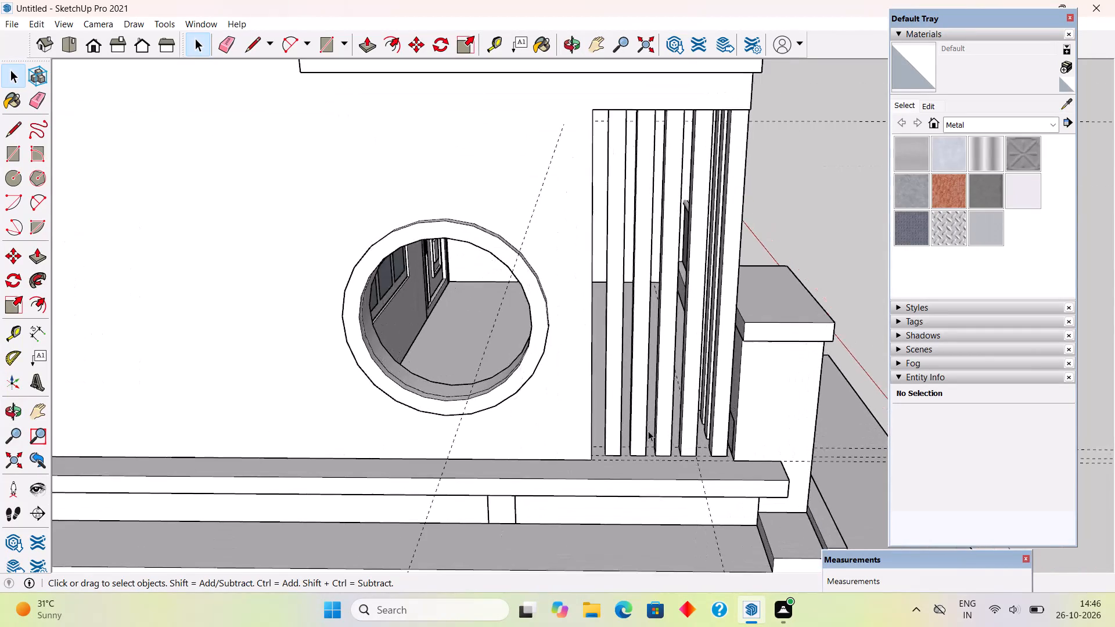
scroll(722, 431, "up", 3)
middle_click_drag(721, 431, 427, 395)
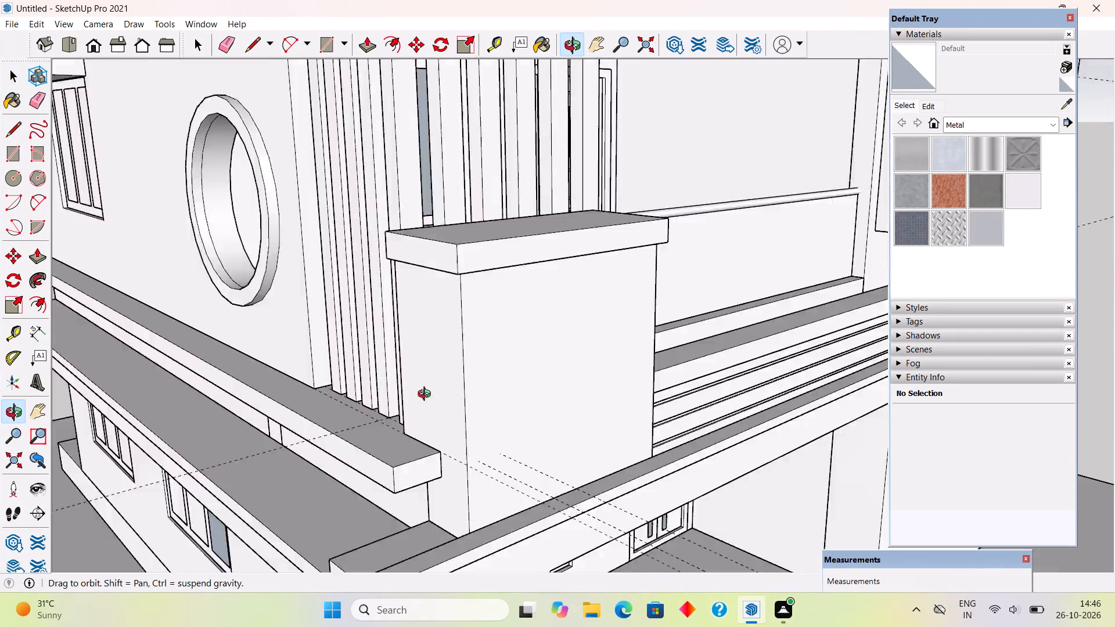
middle_click_drag(427, 395, 376, 378)
scroll(365, 377, "down", 9)
middle_click_drag(383, 375, 302, 374)
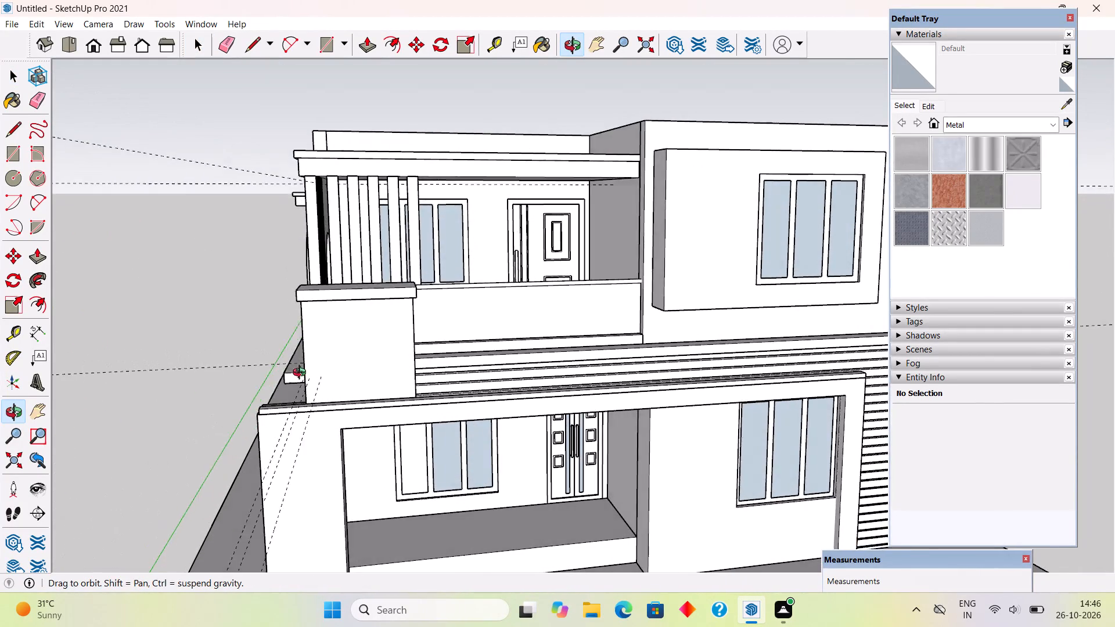
middle_click_drag(302, 374, 329, 377)
scroll(329, 377, "up", 2)
scroll(329, 377, "down", 6)
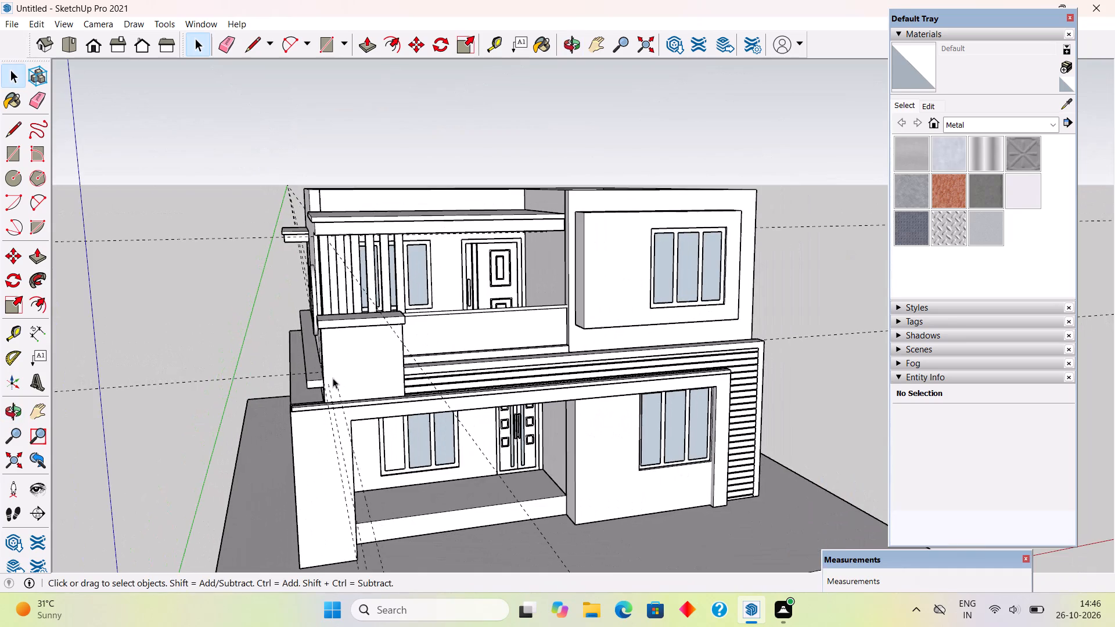
middle_click_drag(334, 377, 336, 294)
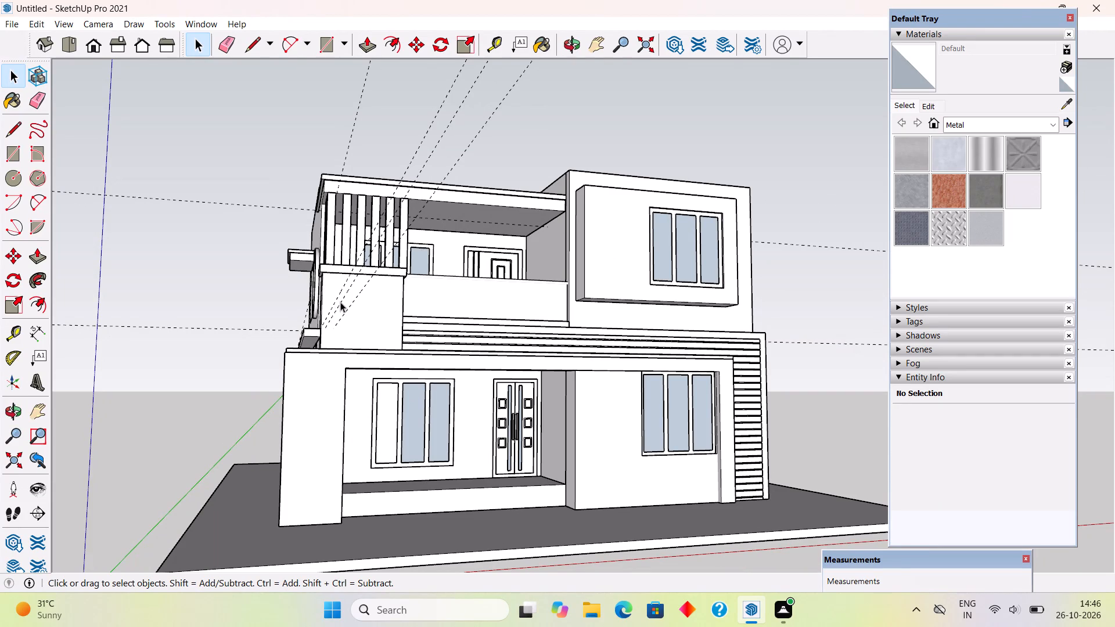
scroll(335, 278, "down", 4)
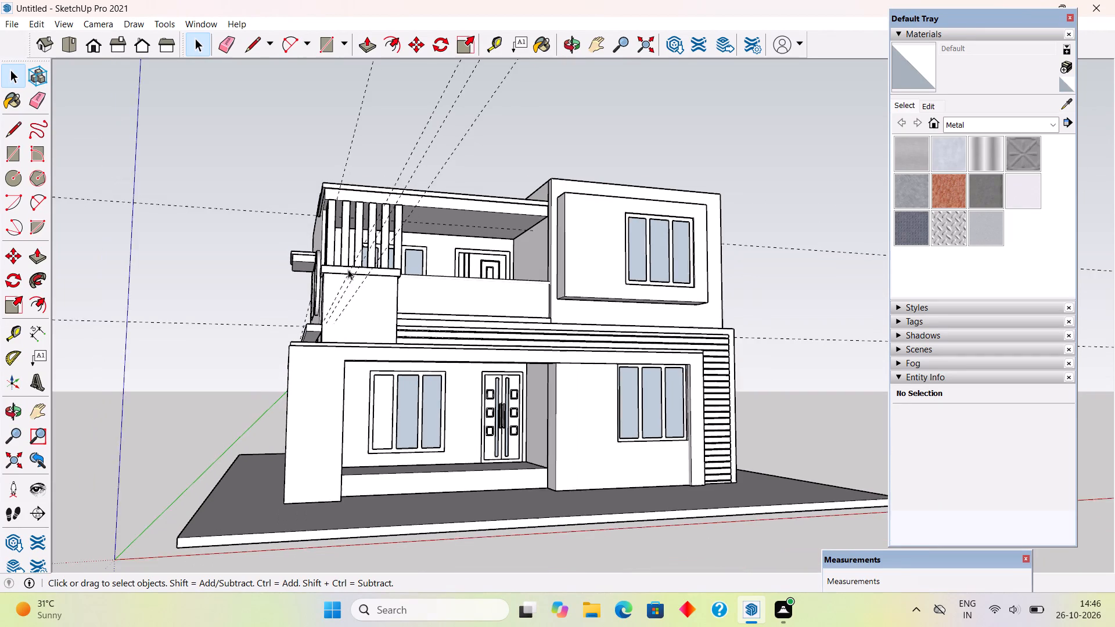
scroll(348, 269, "down", 1)
middle_click_drag(369, 263, 610, 334)
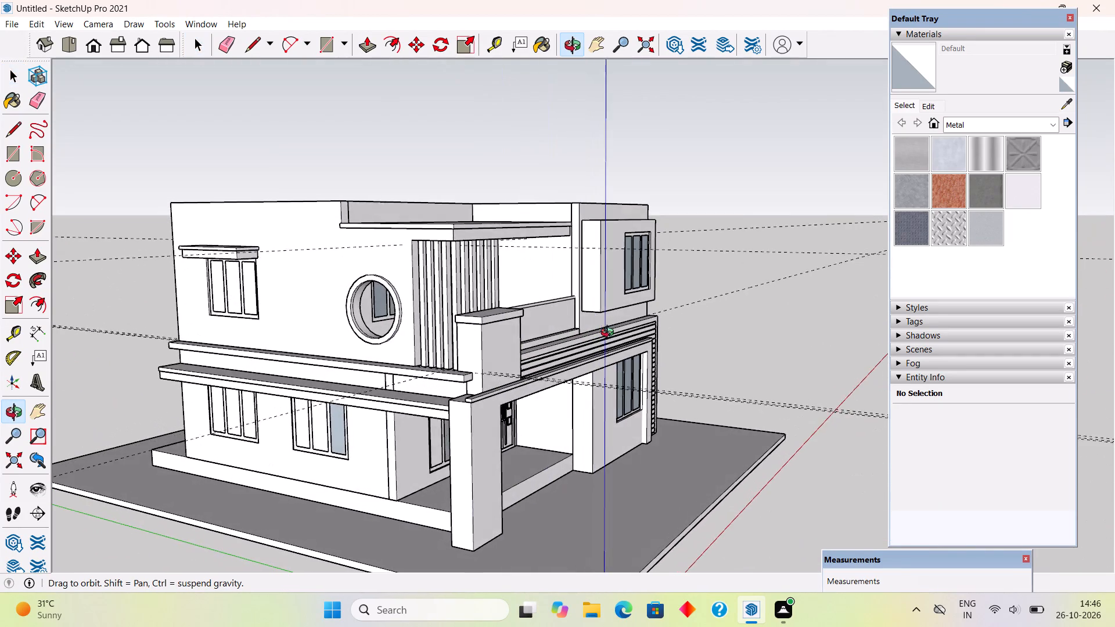
middle_click_drag(610, 334, 593, 401)
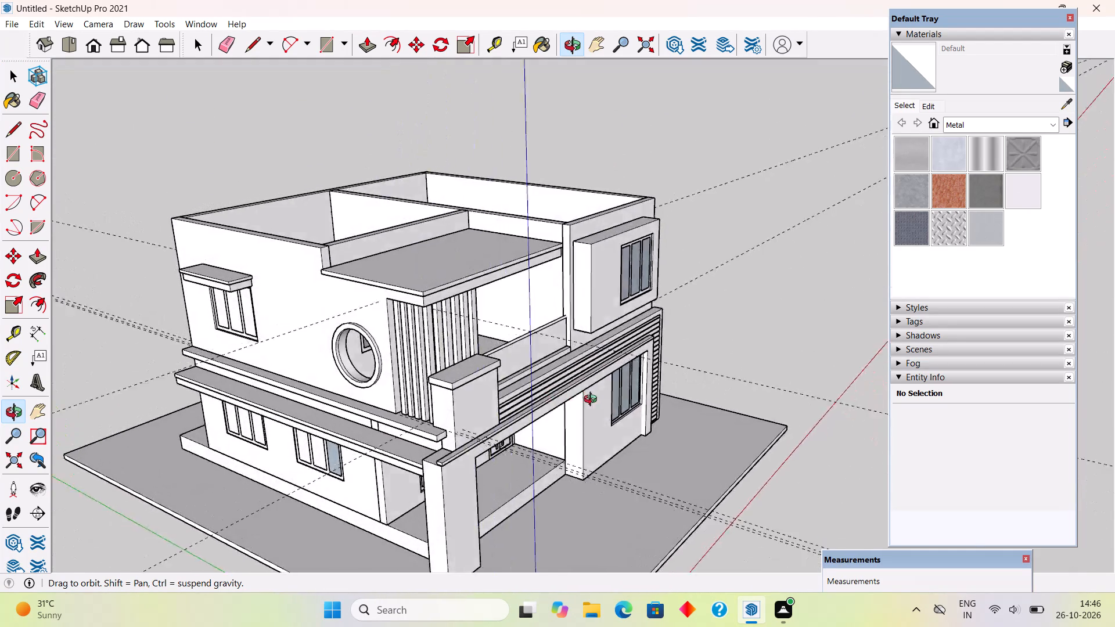
middle_click_drag(593, 401, 691, 401)
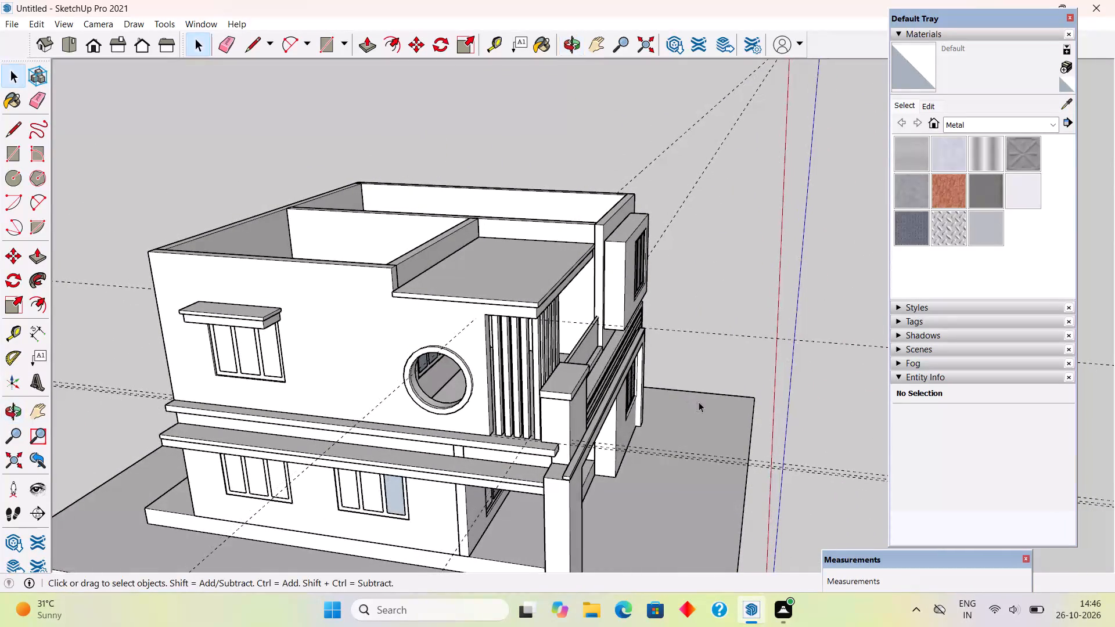
Examine the overall house exterior from the front, the round-window side and above.
scroll(699, 402, "down", 4)
middle_click_drag(655, 345, 609, 478)
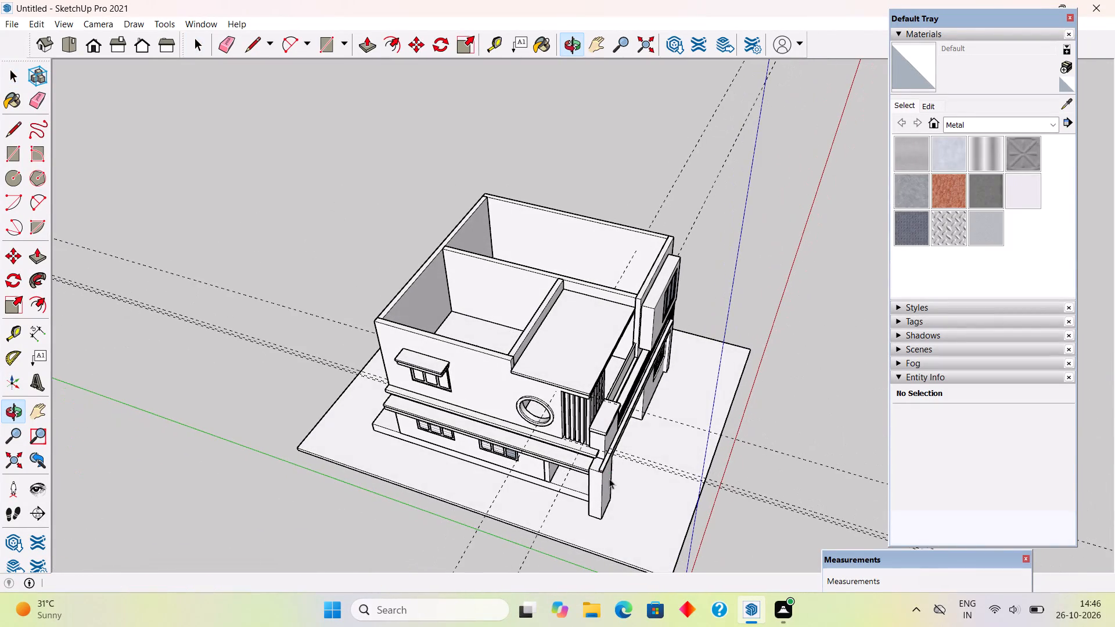
scroll(589, 329, "up", 2)
scroll(483, 408, "up", 1)
middle_click_drag(454, 354, 227, 140)
middle_click_drag(445, 191, 323, 157)
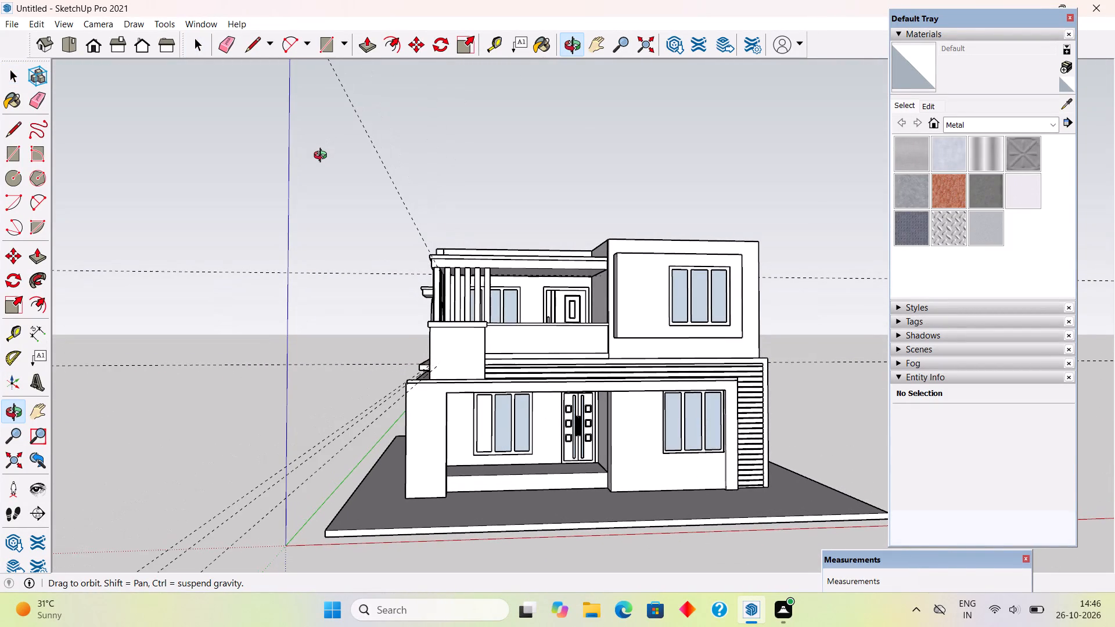
middle_click_drag(323, 157, 433, 136)
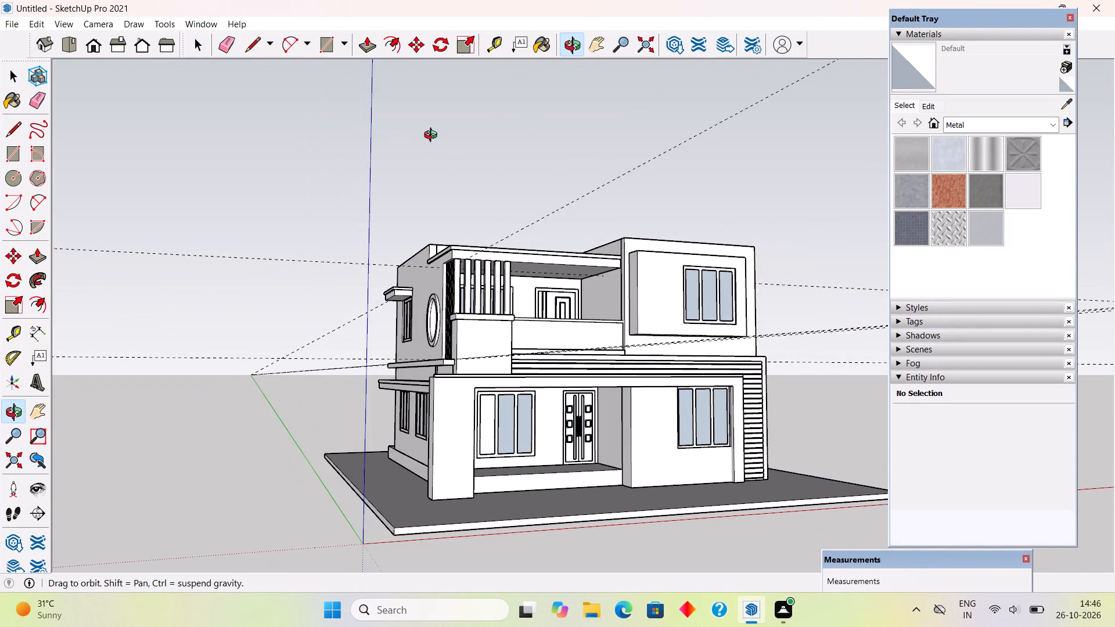
middle_click_drag(433, 136, 674, 391)
scroll(591, 308, "down", 1)
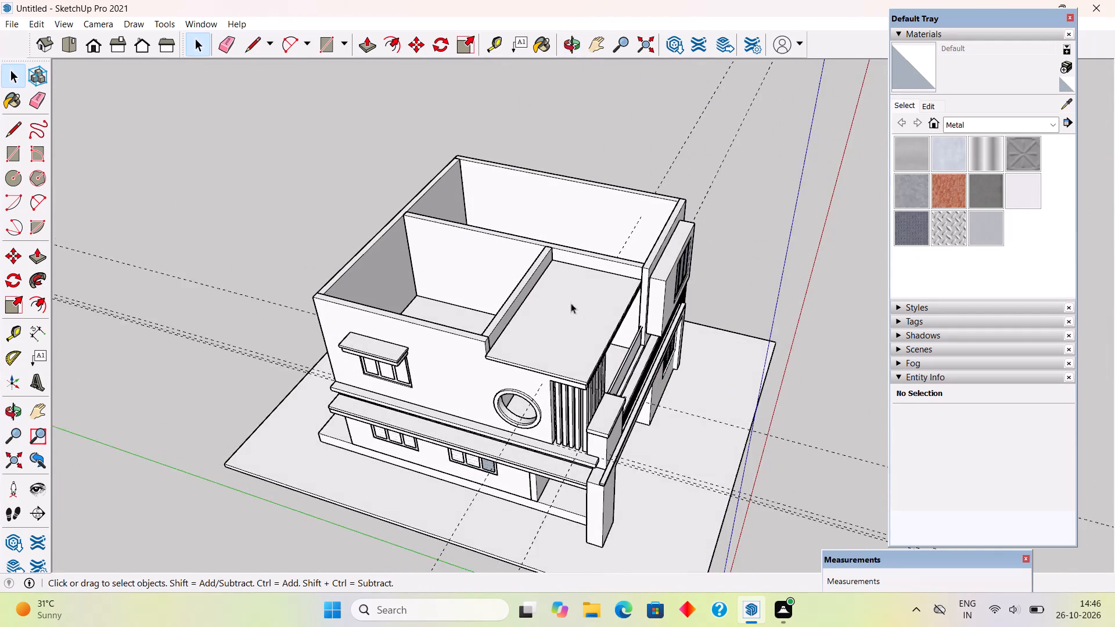
Push/Pull the top face of the wall between the terrace roof and the open room behind it 6" upward.
scroll(571, 303, "down", 1)
triple_click(513, 303)
scroll(513, 303, "up", 5)
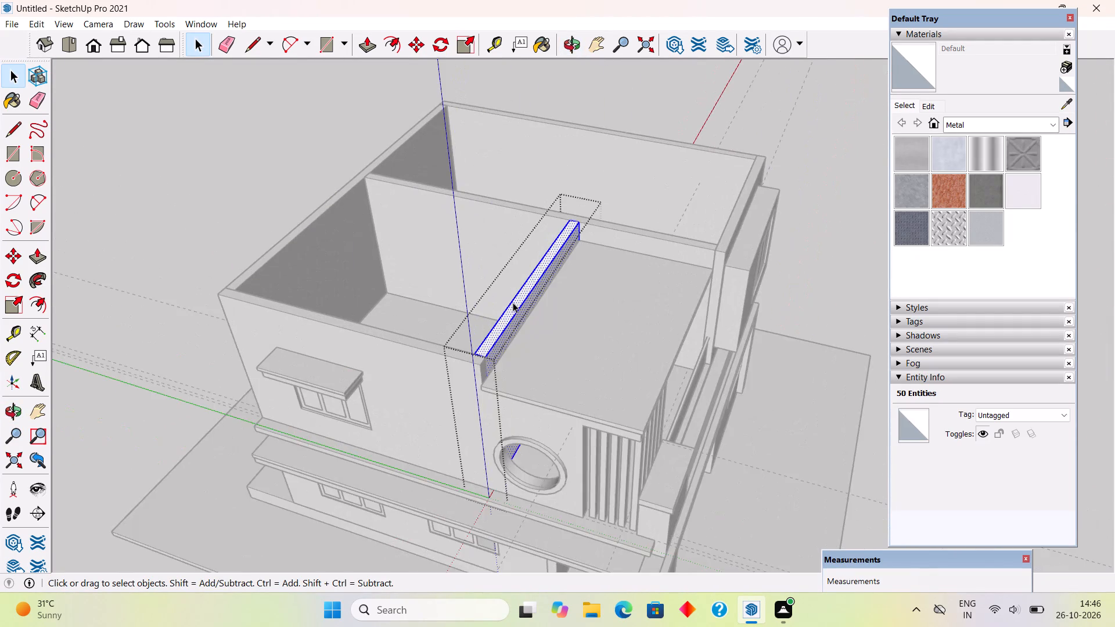
scroll(513, 302, "up", 4)
key("p")
left_click(518, 312)
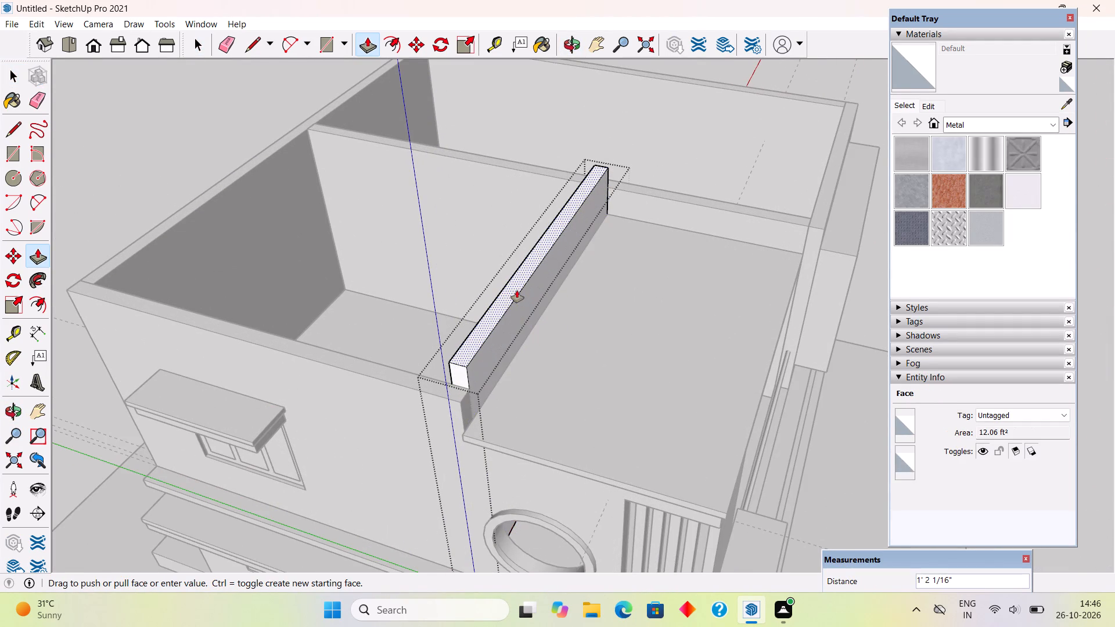
key("6")
key("shift+quotedbl")
key("Return")
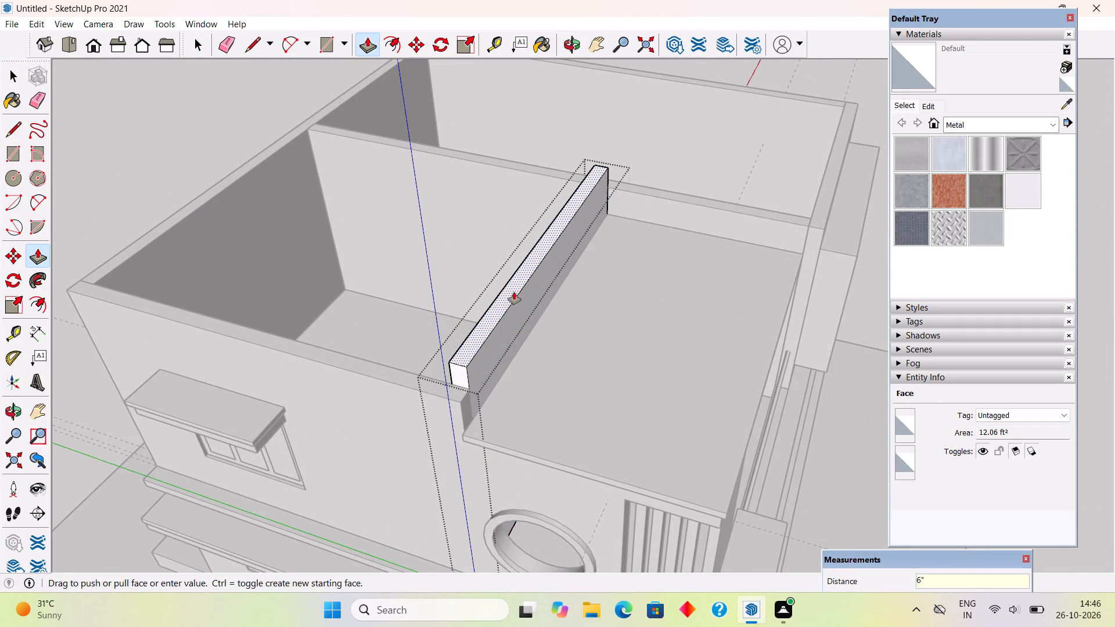
key("space")
Push/Pull the top face of the upper side wall containing the round window 6" upward.
triple_click(402, 378)
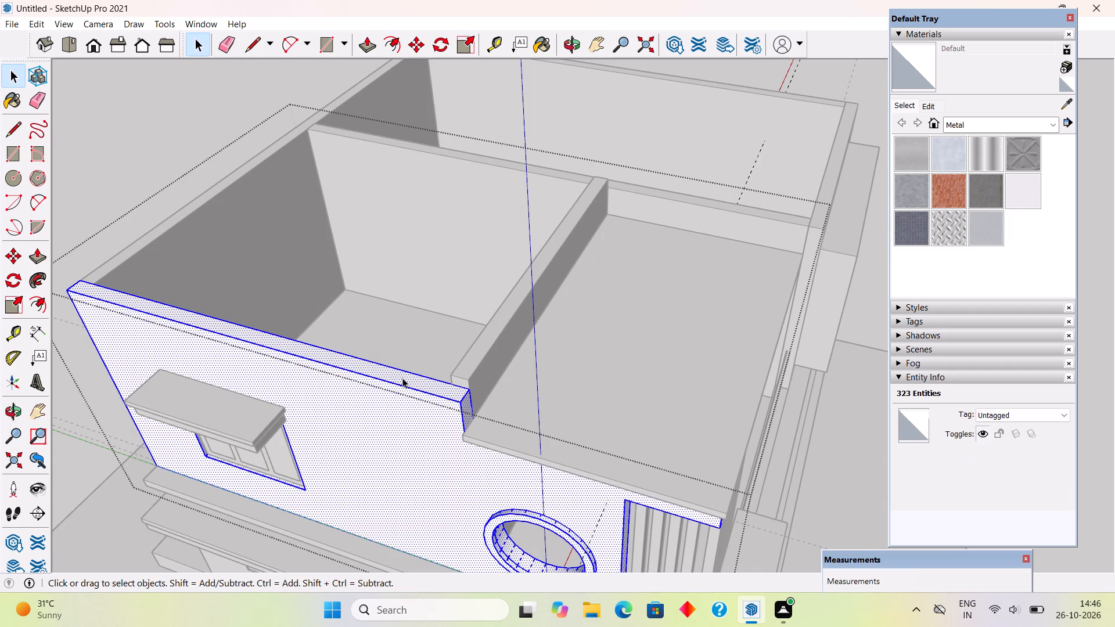
key("p")
left_click(404, 377)
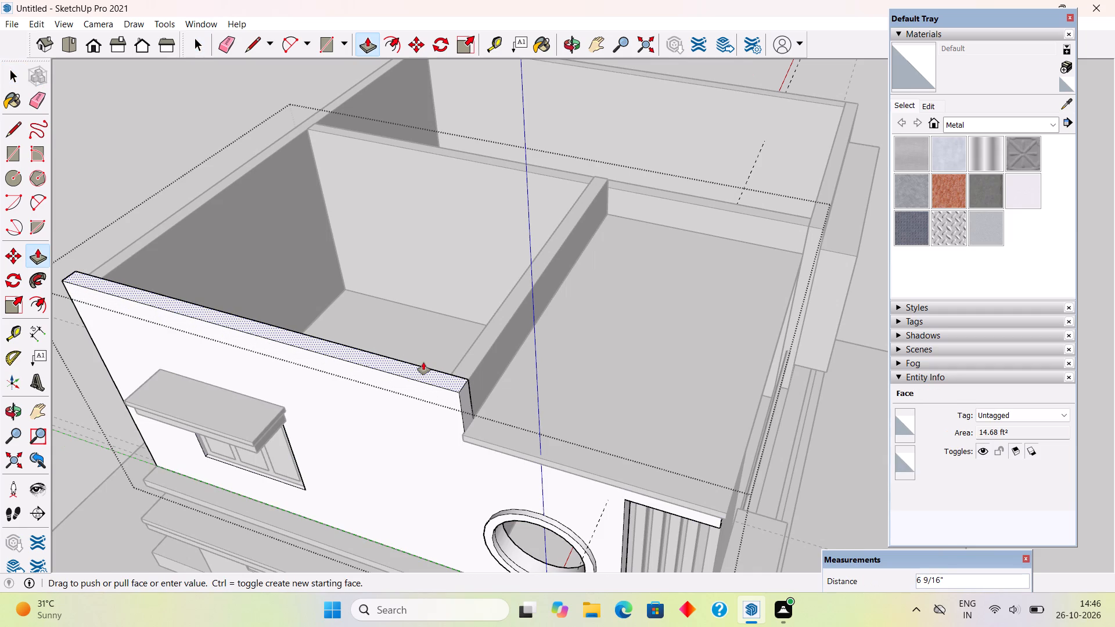
type("6\"")
key("Return")
key("space")
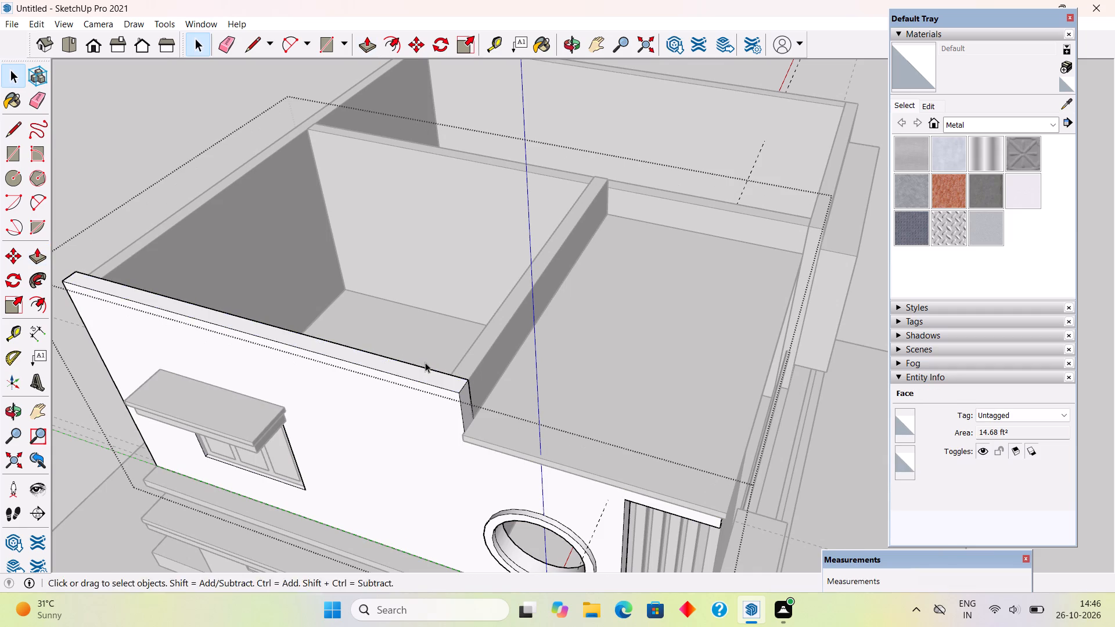
Push/Pull the top face of the upper rear wall 6" upward, level with the raised round-window side wall.
middle_click_drag(444, 436, 683, 412)
scroll(683, 412, "down", 4)
left_click(293, 308)
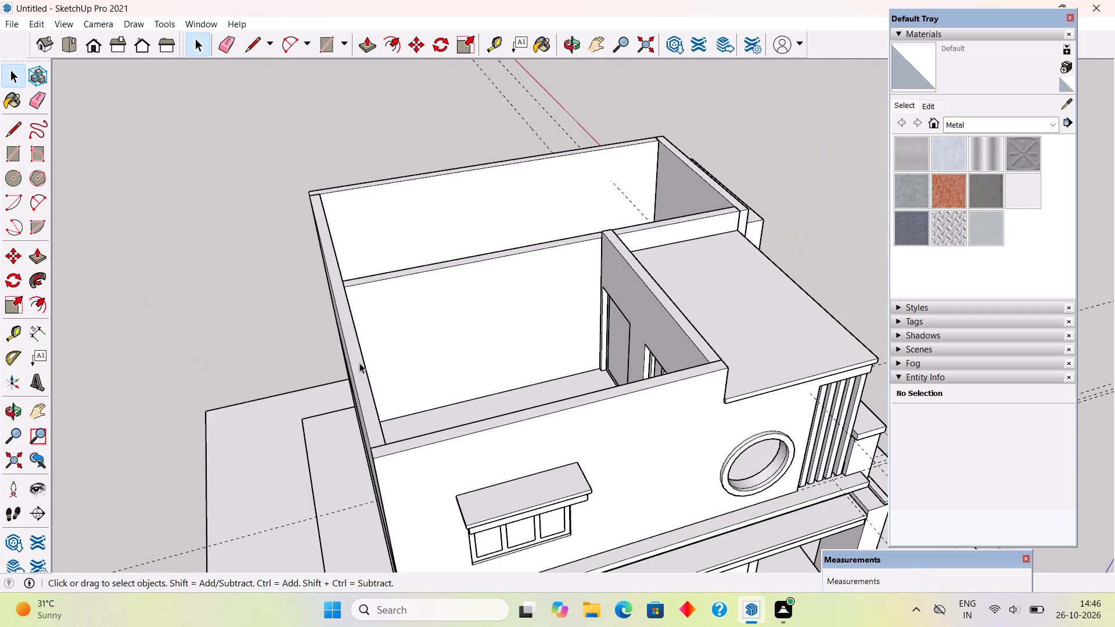
triple_click(359, 363)
key("p")
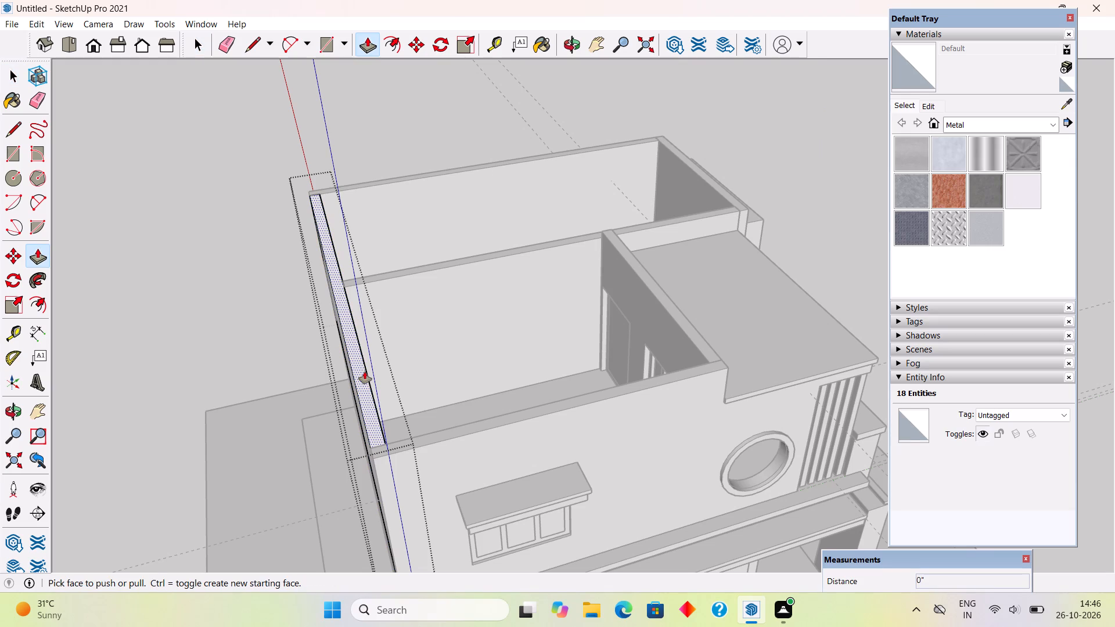
left_click(365, 372)
left_click(394, 454)
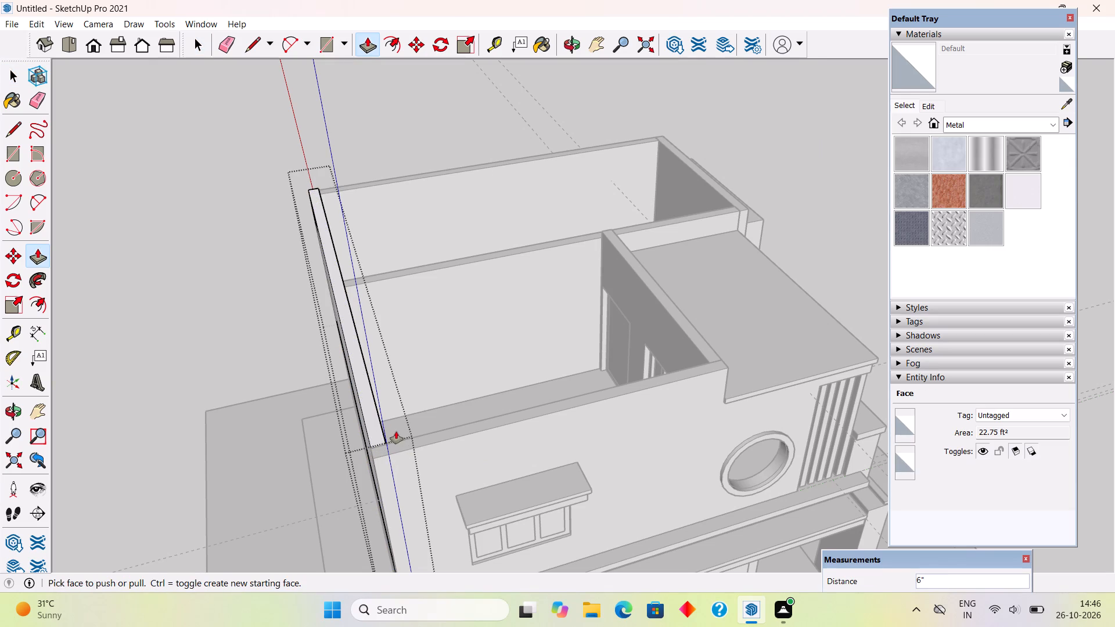
key("space")
left_click(229, 333)
Push/Pull the top face of the partition wall between the two open rooms up to the rear wall's height.
middle_click_drag(289, 330, 778, 431)
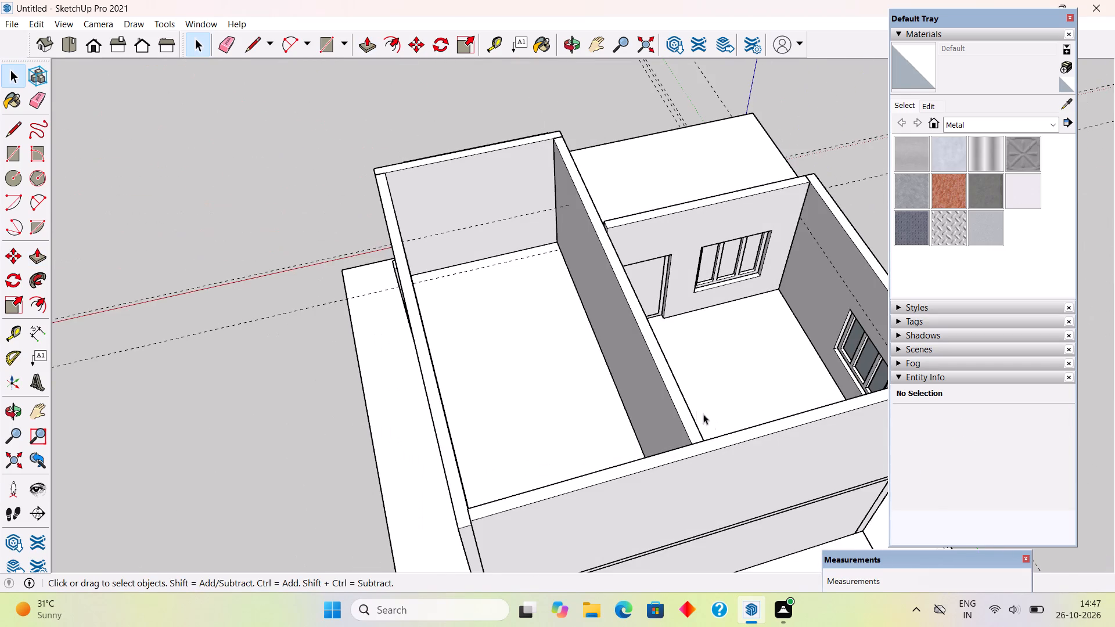
scroll(688, 408, "up", 1)
triple_click(685, 406)
key("p")
left_click(685, 406)
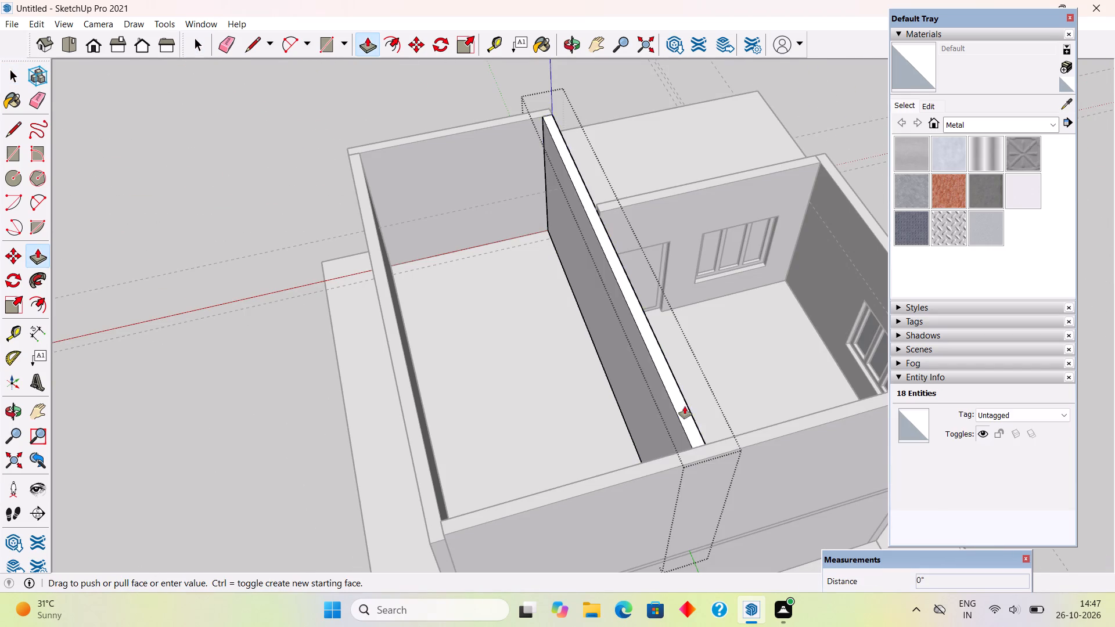
left_click(684, 451)
key("space")
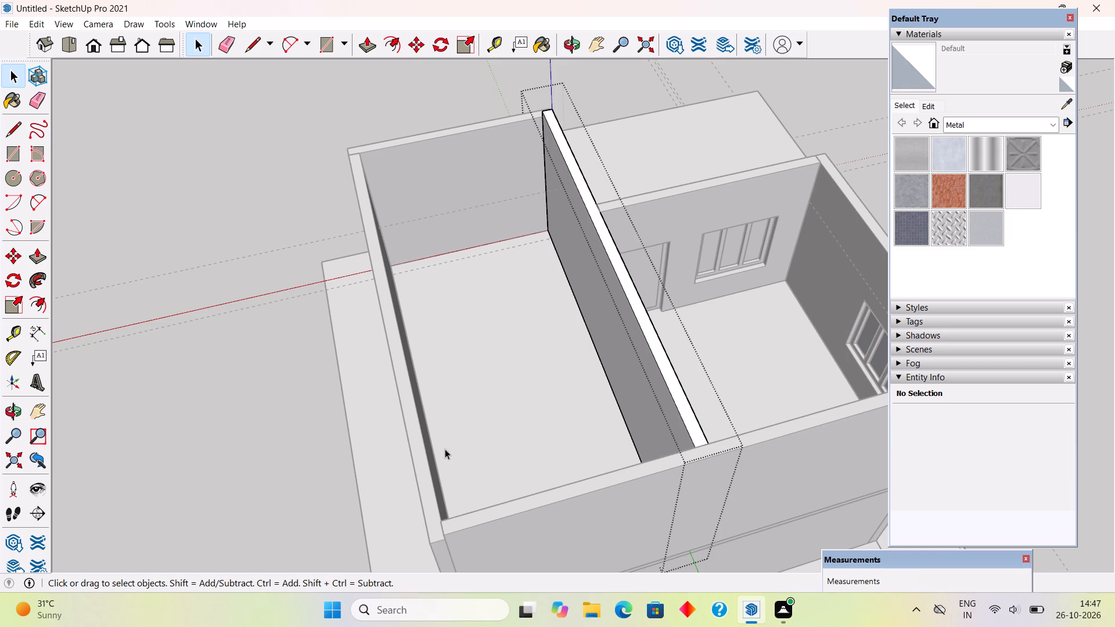
Push/Pull the top face of the long outer wall opposite the round-window side up to the rear wall's height.
triple_click(416, 477)
key("p")
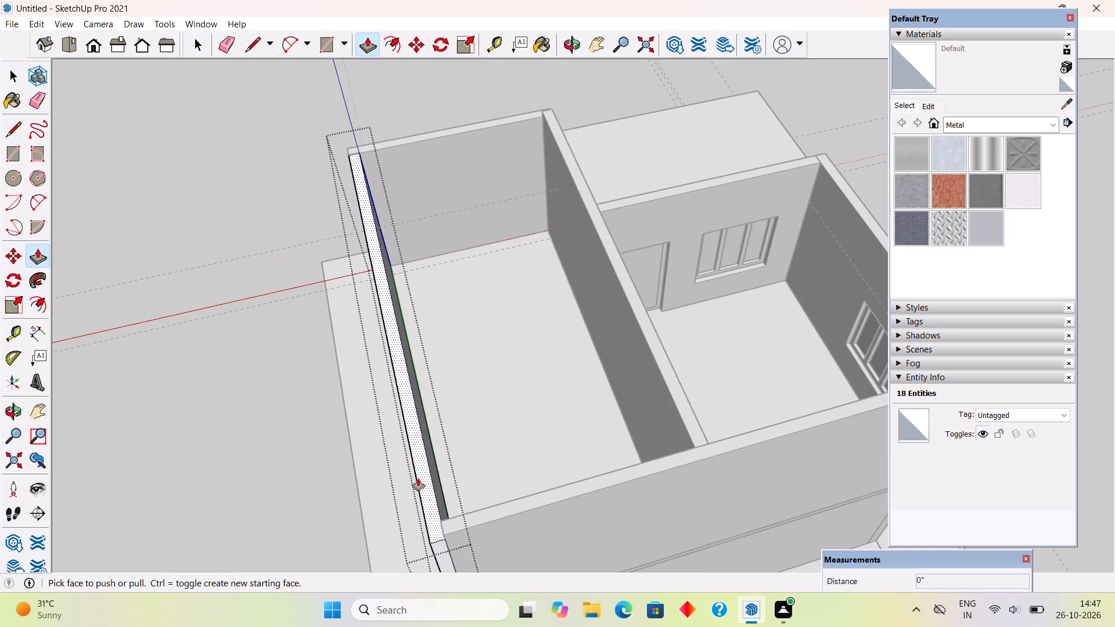
left_click(420, 480)
left_click(477, 524)
key("space")
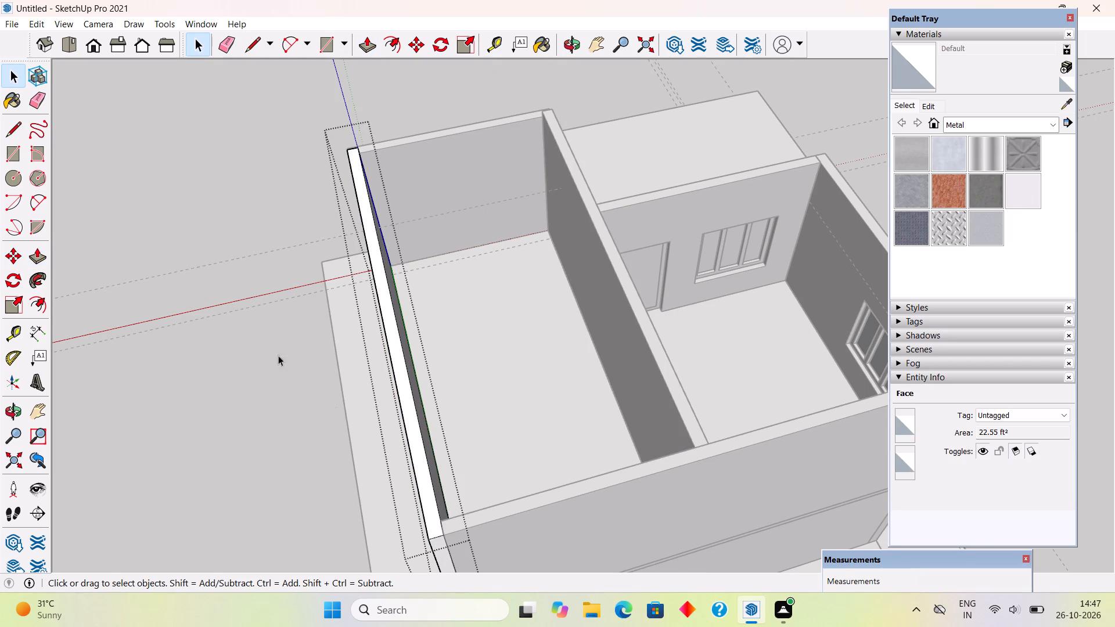
left_click(243, 292)
Push/Pull the top face of the upper front wall above the projecting window box 6" upward, level with the adjoining side wall.
scroll(243, 292, "down", 4)
middle_click_drag(336, 334, 766, 329)
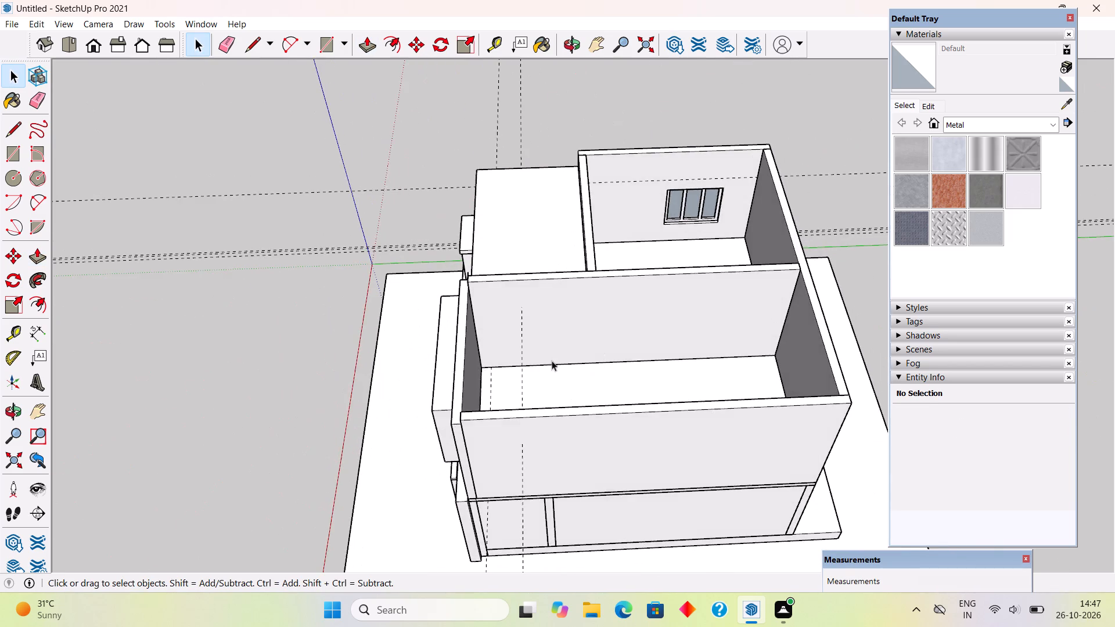
scroll(551, 360, "up", 4)
scroll(390, 350, "down", 3)
middle_click_drag(401, 366, 736, 358)
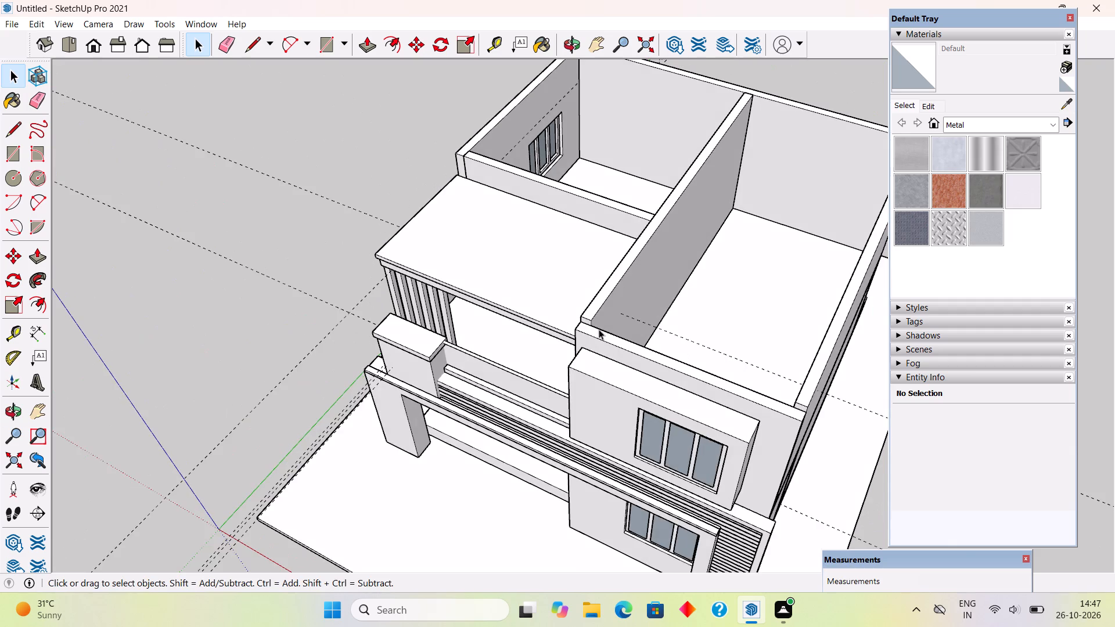
scroll(596, 329, "down", 5)
middle_click_drag(742, 368, 742, 262)
scroll(742, 268, "up", 10)
middle_click_drag(704, 310, 670, 319)
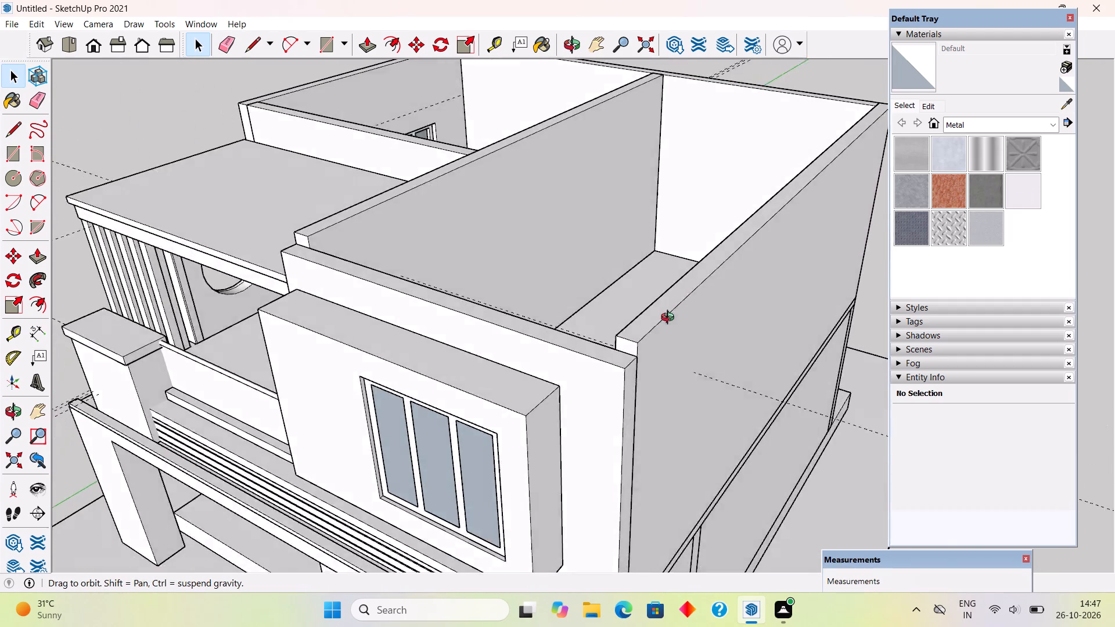
middle_click_drag(670, 319, 607, 325)
triple_click(469, 364)
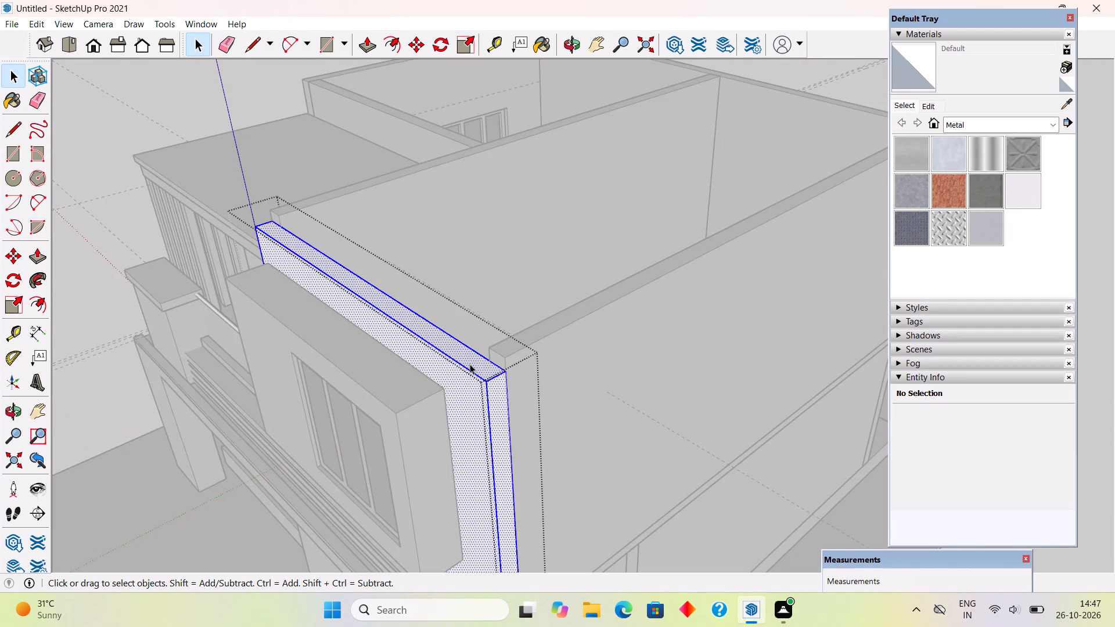
key("p")
left_click(470, 364)
left_click(504, 342)
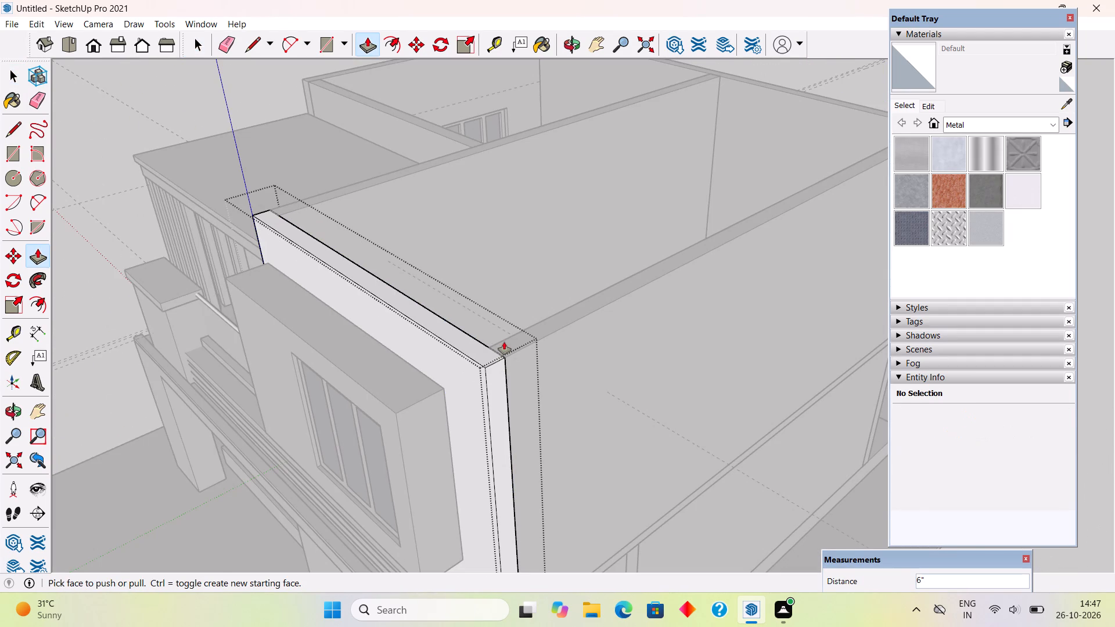
key("space")
scroll(504, 342, "down", 12)
left_click(268, 183)
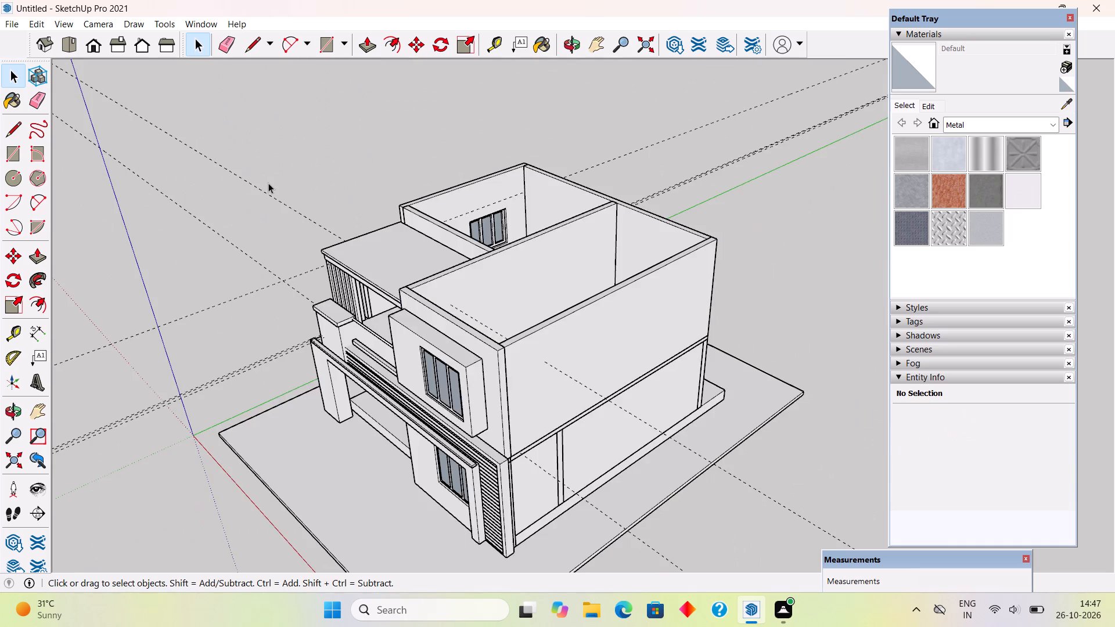
Draw a rectangle about 16'10" by 19'7" over the room behind the terrace roof, from the outer rear corner to the partition wall.
middle_click_drag(428, 316, 690, 295)
middle_click_drag(692, 294, 756, 434)
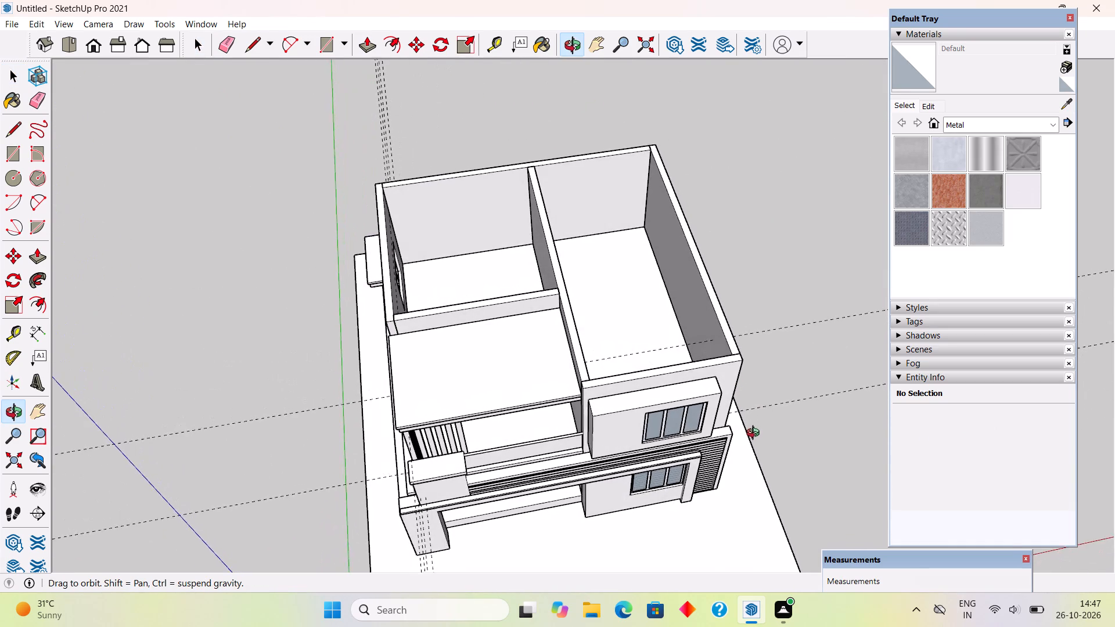
middle_click_drag(756, 434, 763, 439)
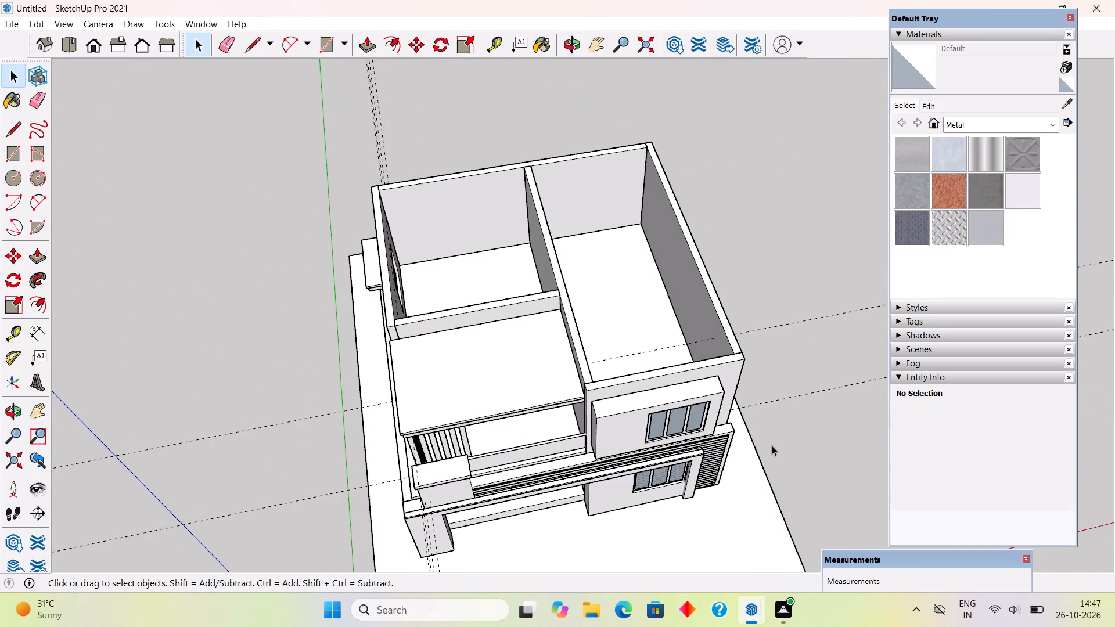
middle_click_drag(757, 449, 734, 513)
middle_click_drag(444, 246, 427, 306)
key("r")
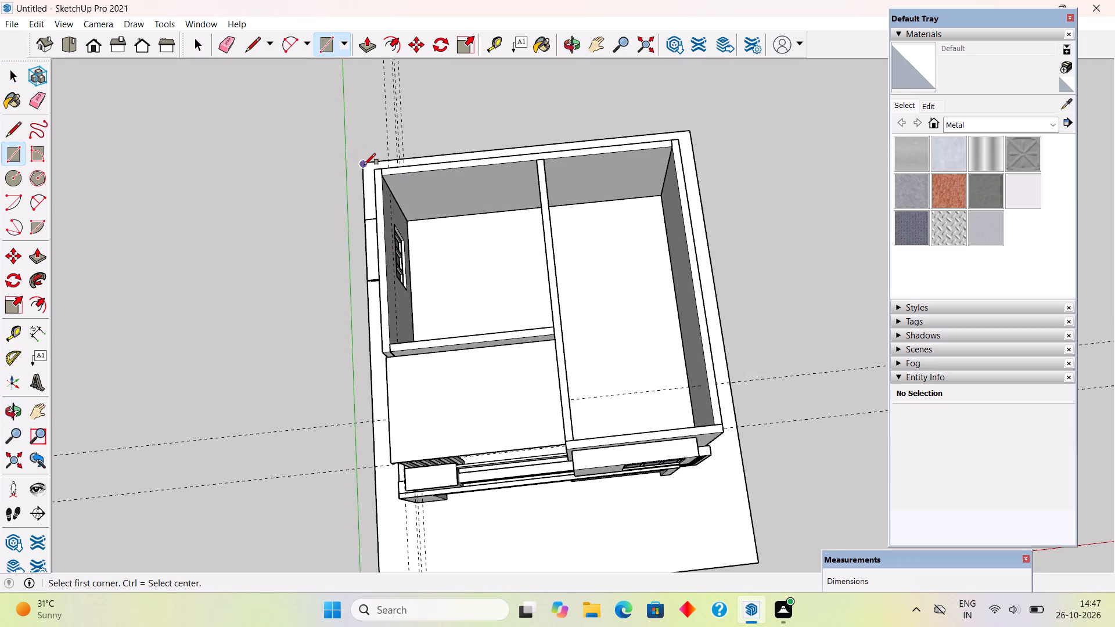
left_click(377, 165)
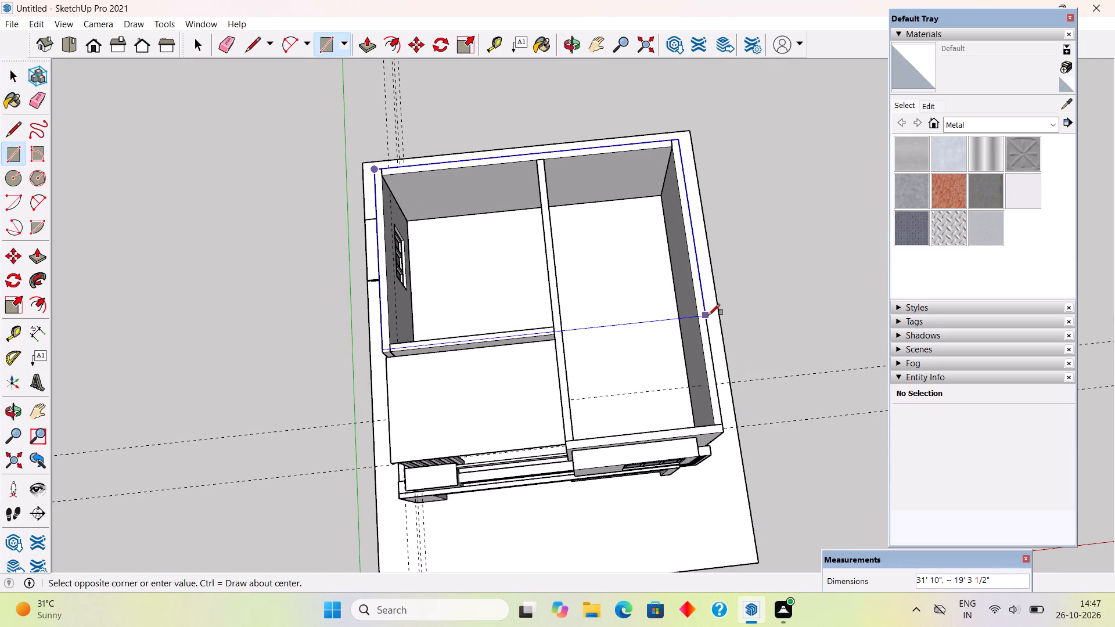
left_click(554, 332)
Push/Pull the new rectangle over the room 6" upward as a roof slab.
key("p")
left_click(541, 316)
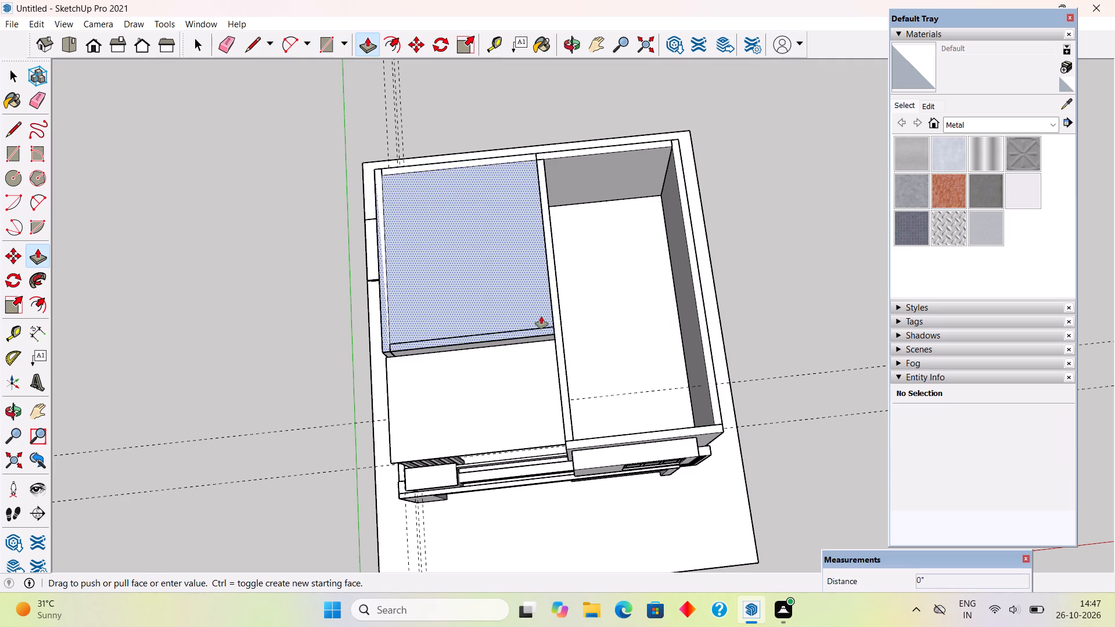
key("6")
key("shift+quotedbl")
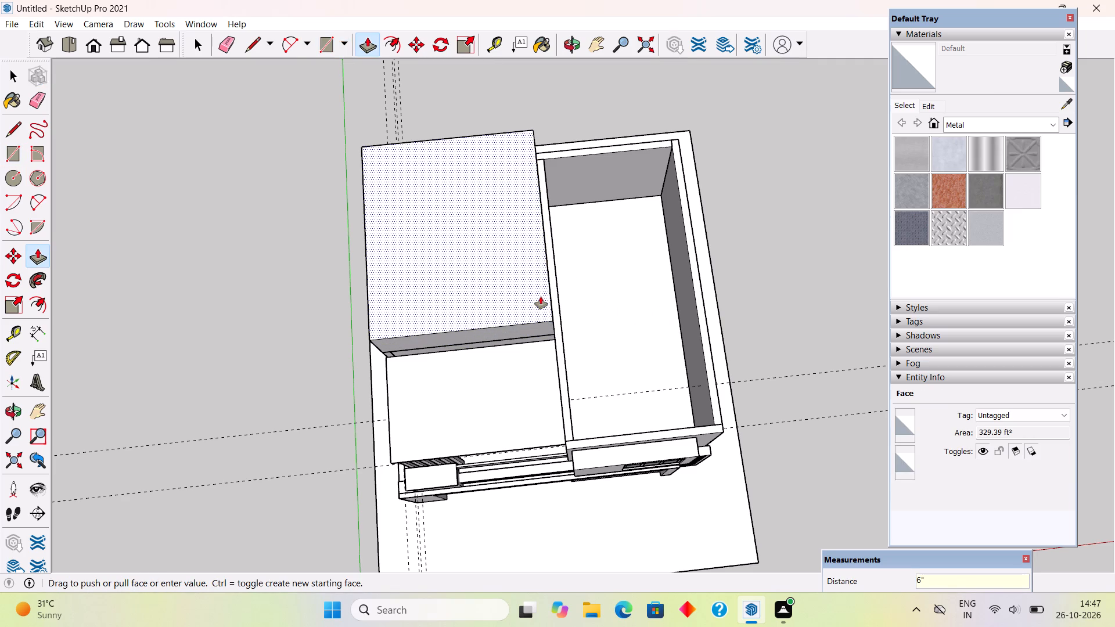
key("Return")
Push/Pull the roof slab's partition-side edge 15' across the adjoining room to the far outer wall.
middle_click_drag(588, 291, 454, 164)
middle_click_drag(580, 247, 576, 241)
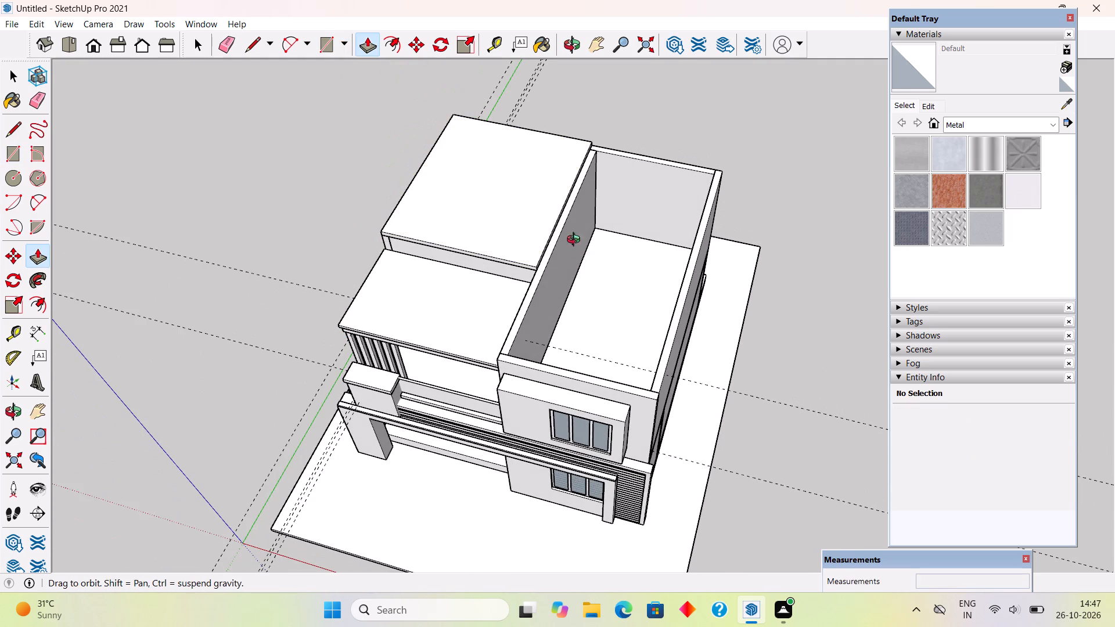
middle_click_drag(576, 241, 405, 110)
scroll(547, 200, "up", 2)
left_click(546, 214)
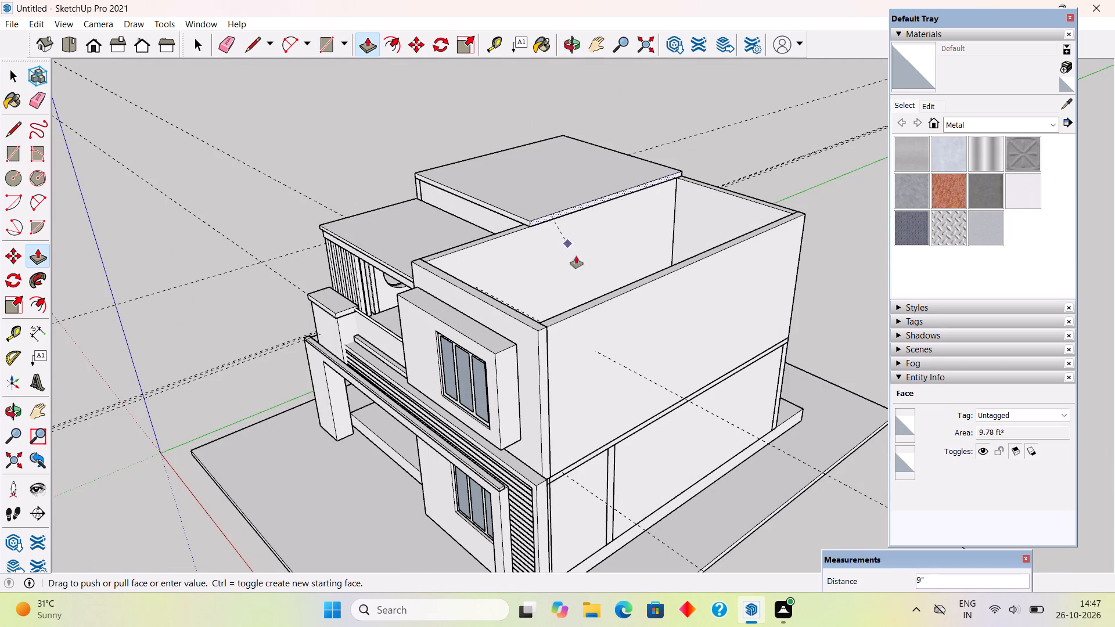
left_click(614, 299)
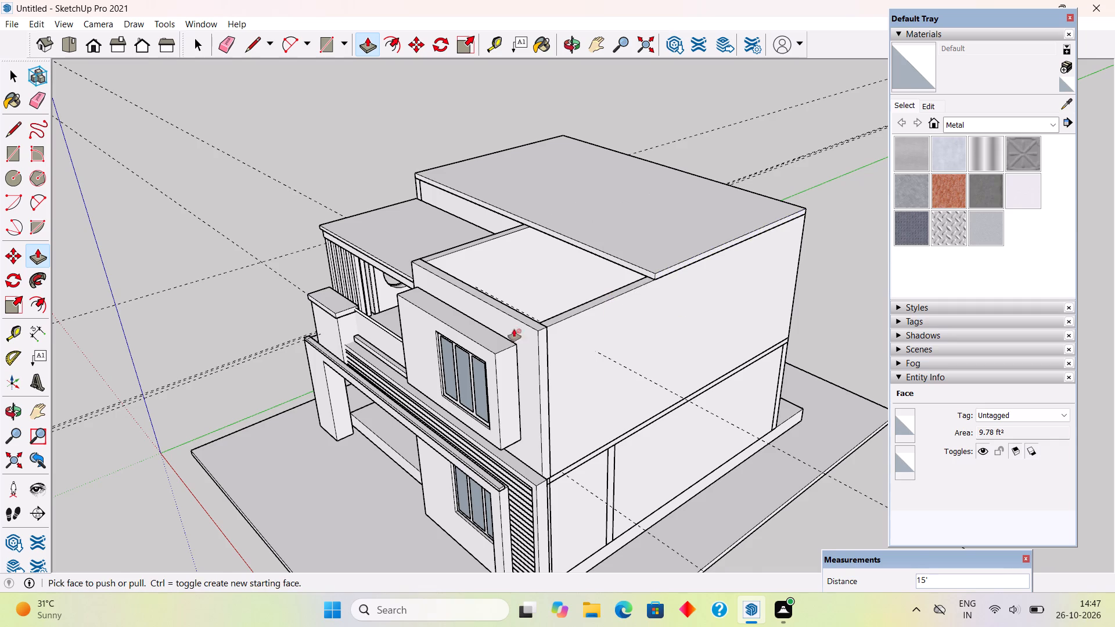
Draw a 6" vertical line across the roof slab's front edge, in line with the partition wall's terrace-side face.
middle_click_drag(528, 330, 722, 351)
scroll(596, 244, "up", 10)
scroll(588, 235, "down", 7)
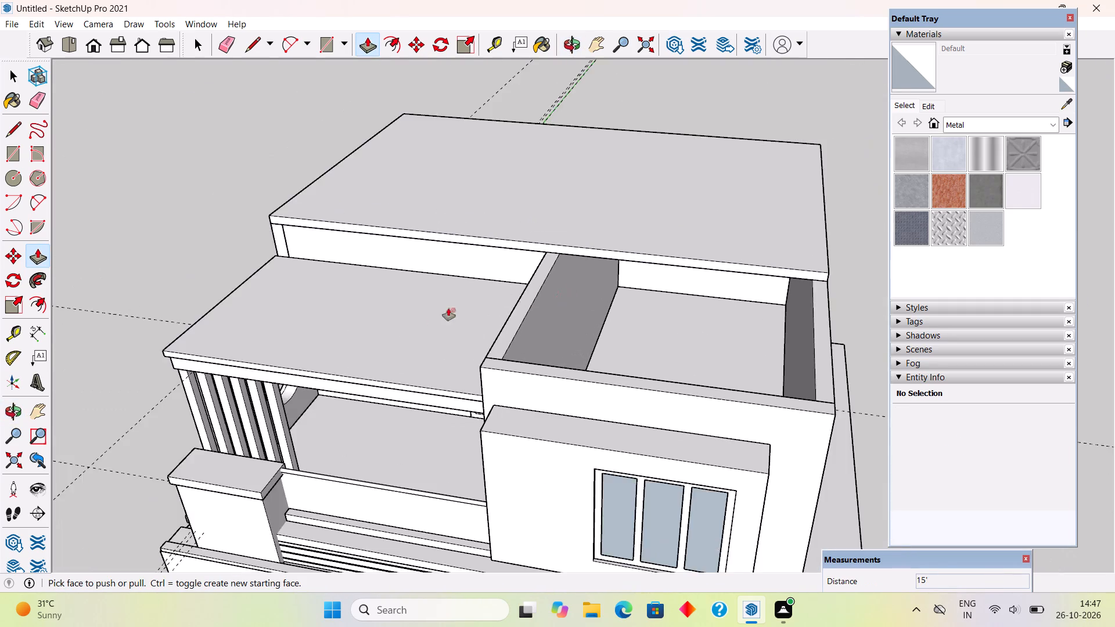
middle_click_drag(411, 324, 598, 329)
scroll(609, 273, "up", 6)
key("l")
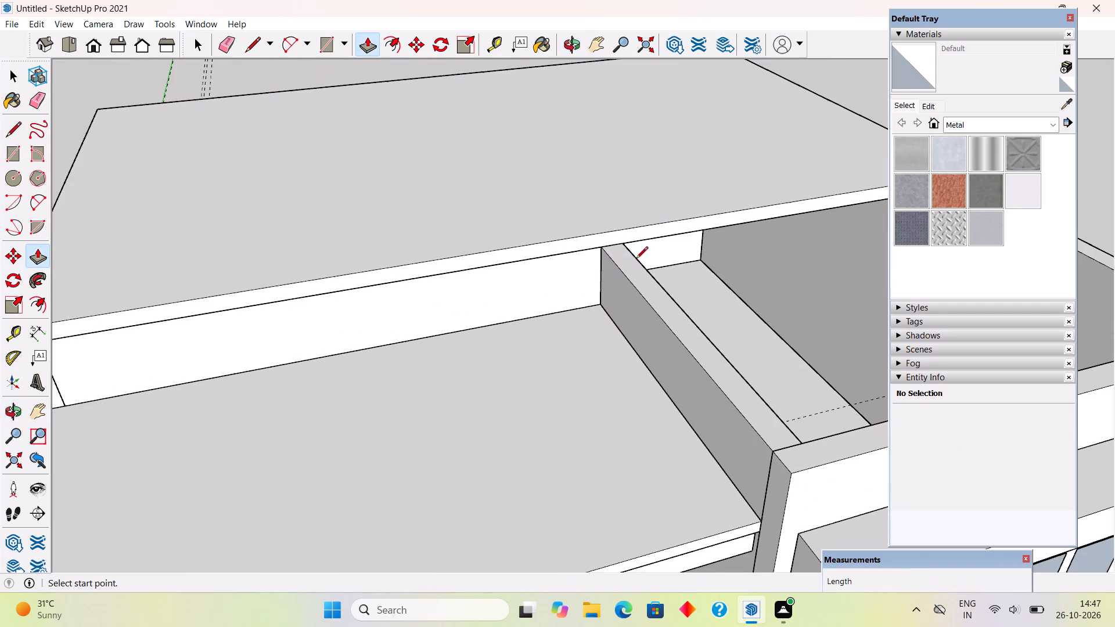
left_click(600, 250)
left_click(600, 235)
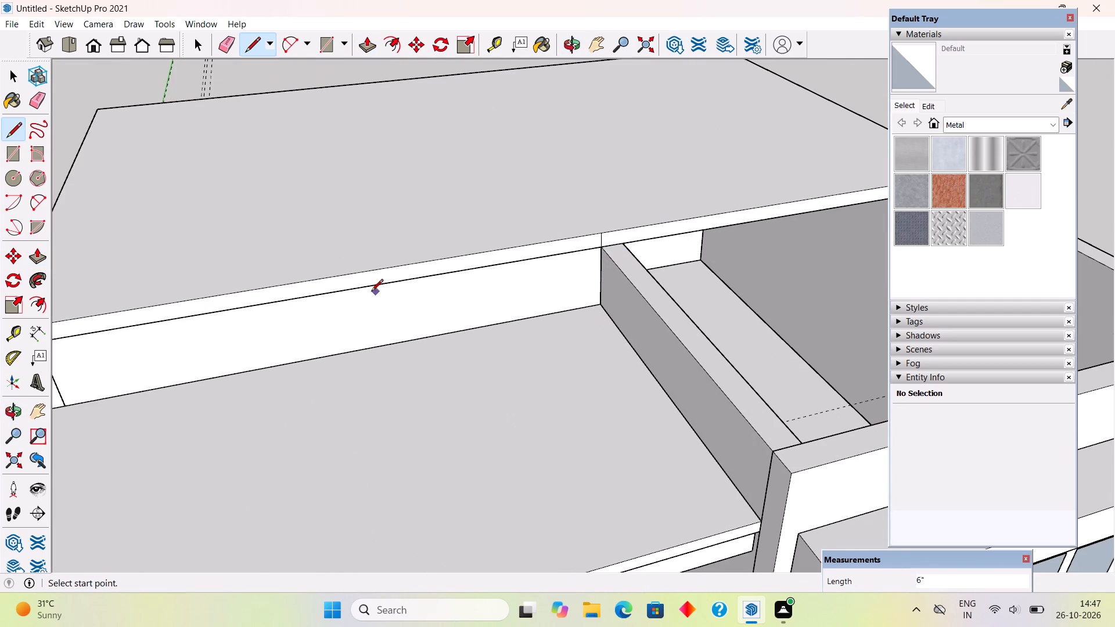
Push/Pull the split slab edge 11'3" forward over the open front room, flush with the front wall.
scroll(369, 293, "down", 9)
key("p")
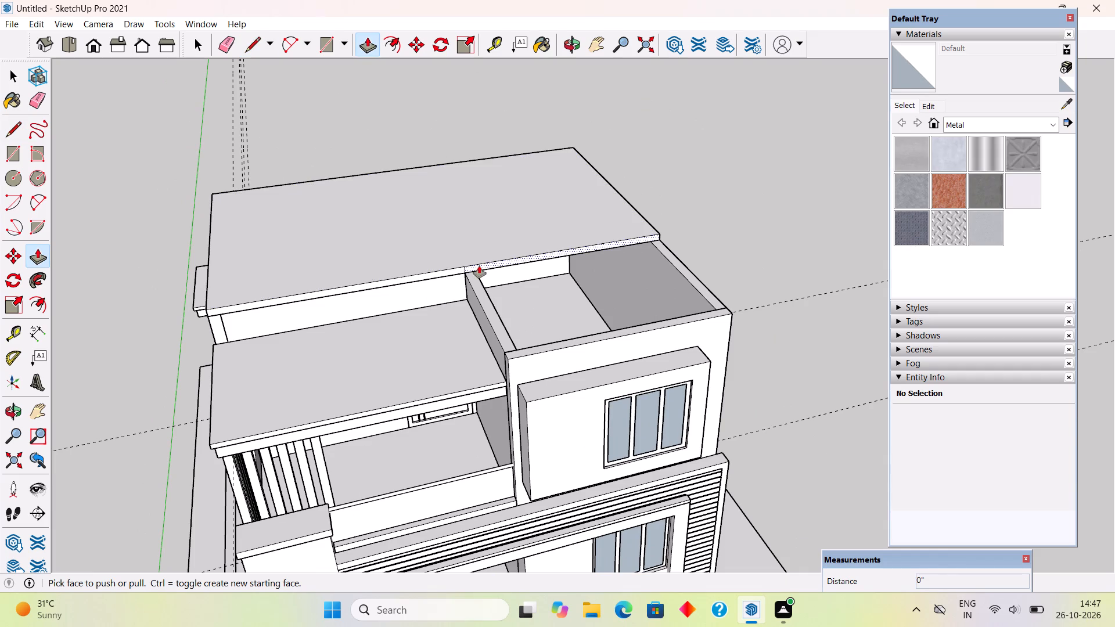
left_click(479, 266)
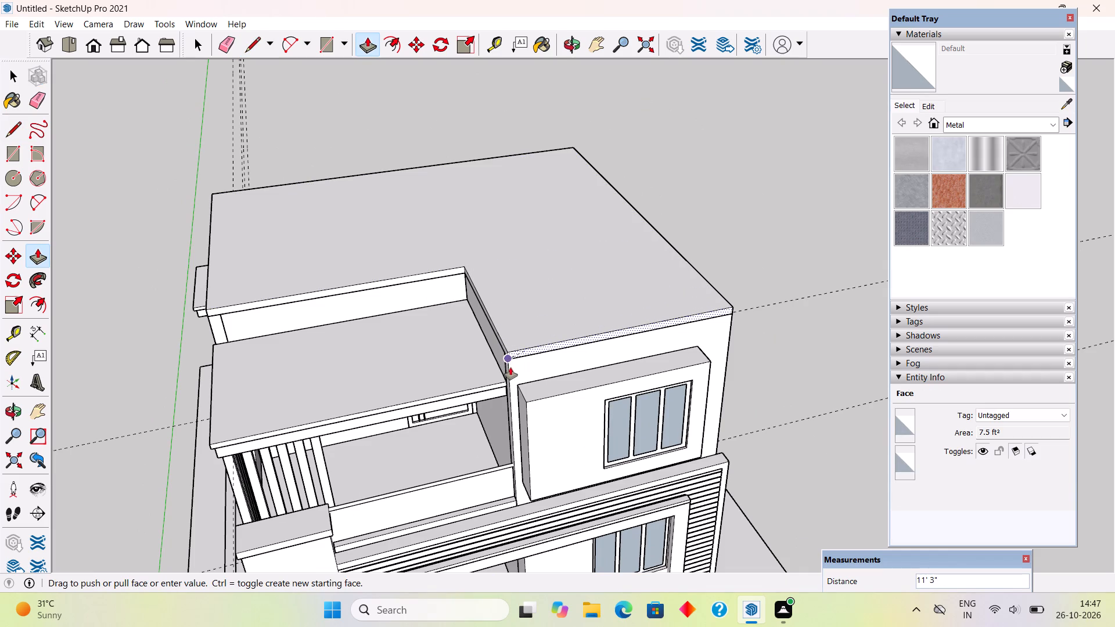
left_click(510, 367)
key("space")
Push/Pull the roof slab's inner side edge above the terrace roof 5" outward as an overhang.
middle_click_drag(576, 348, 509, 232)
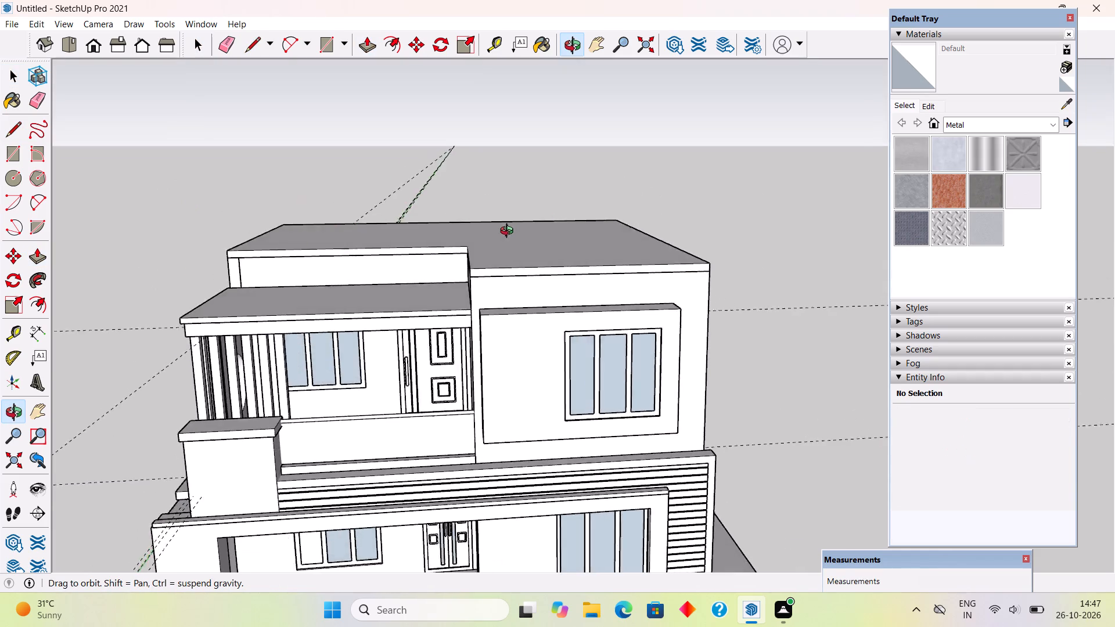
middle_click_drag(509, 232, 526, 170)
middle_click_drag(527, 198, 623, 194)
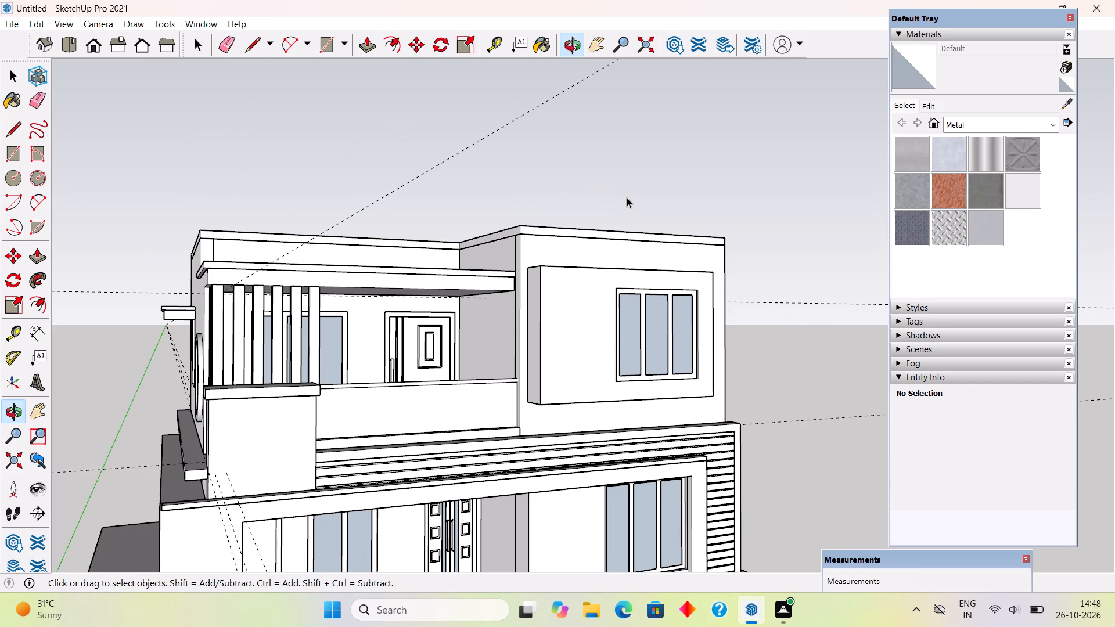
middle_click_drag(608, 224, 571, 287)
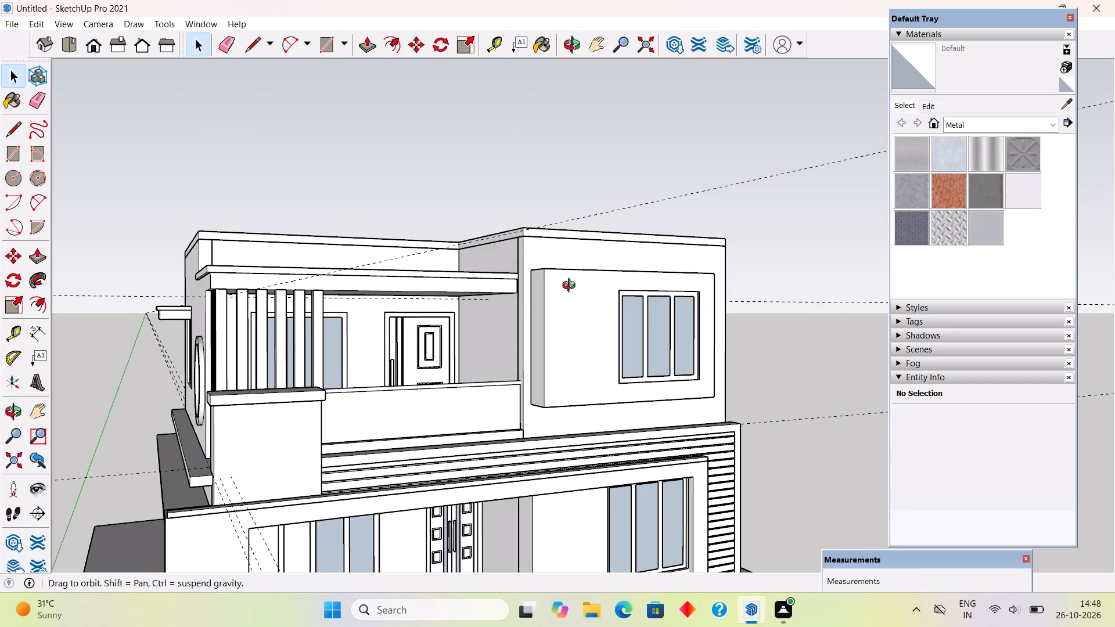
middle_click_drag(571, 287, 595, 310)
scroll(513, 259, "up", 5)
left_click(515, 249)
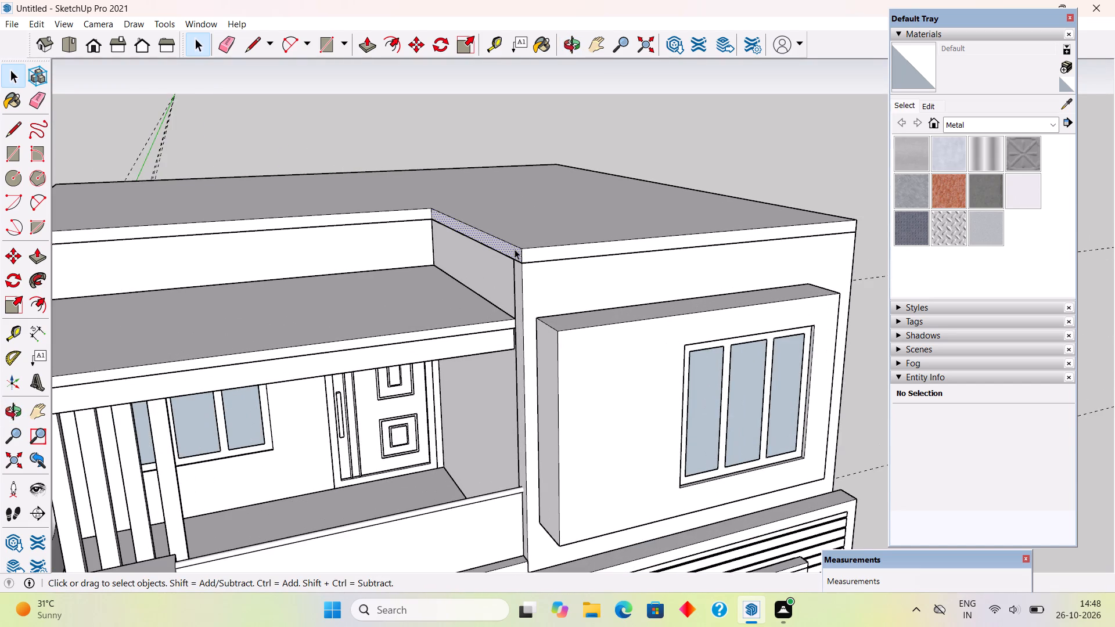
scroll(515, 248, "up", 1)
key("p")
left_click(515, 248)
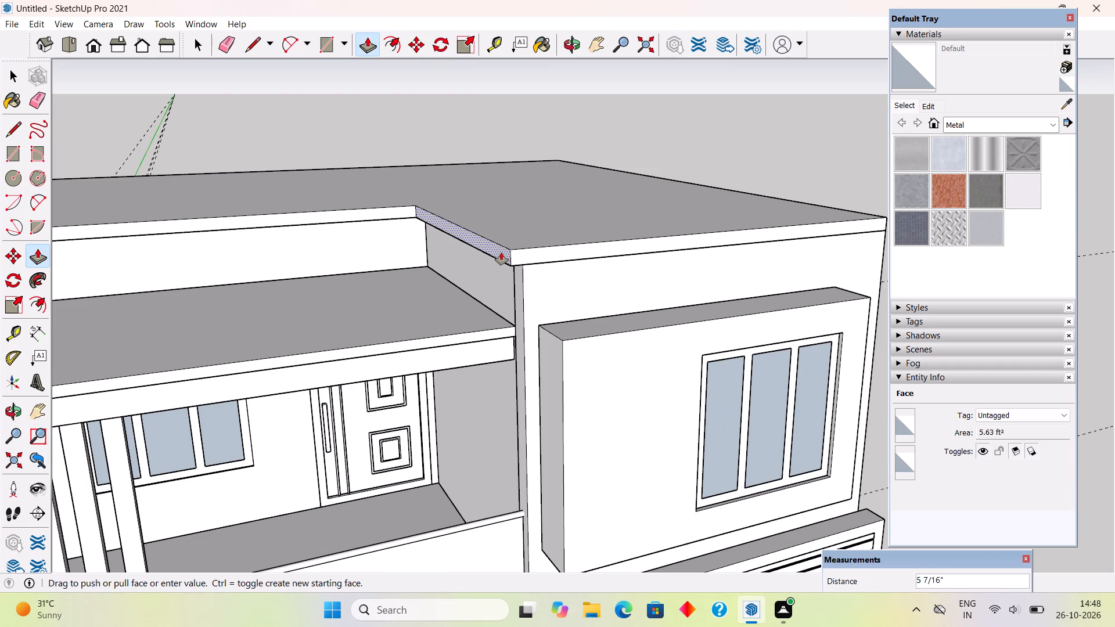
type("5\"")
key("Return")
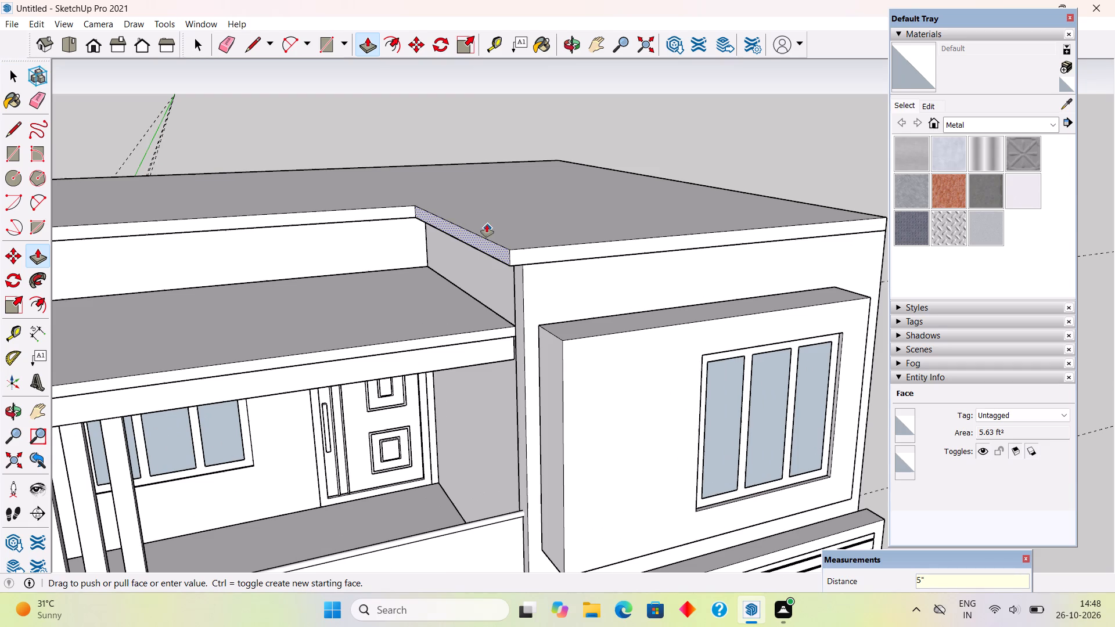
Push/Pull the roof slab's front edge above the projecting window box 5" outward.
key("space")
left_click(544, 258)
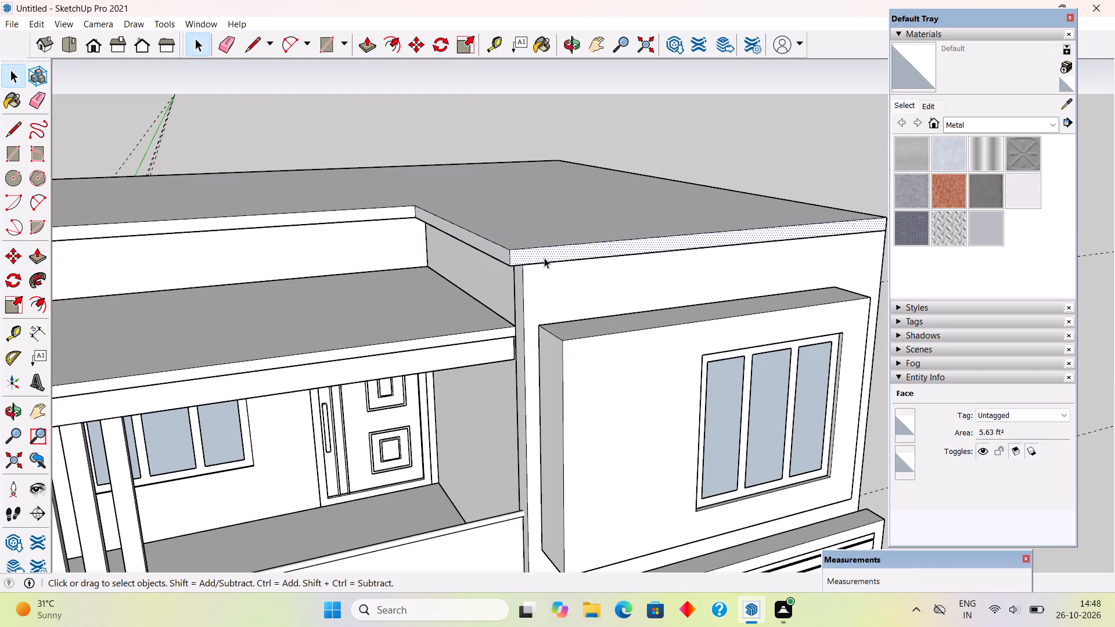
key("p")
left_click(544, 258)
type("5\"")
key("Return")
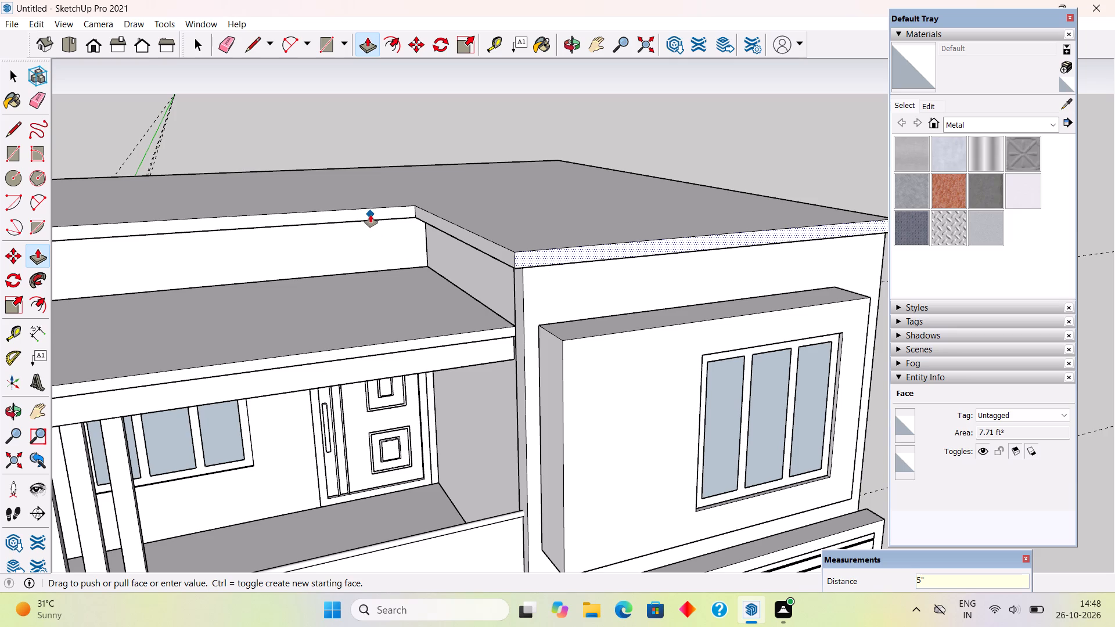
Push/Pull the recessed front edge of the roof slab behind the terrace roof 5" outward.
key("space")
left_click(371, 215)
key("p")
left_click(371, 215)
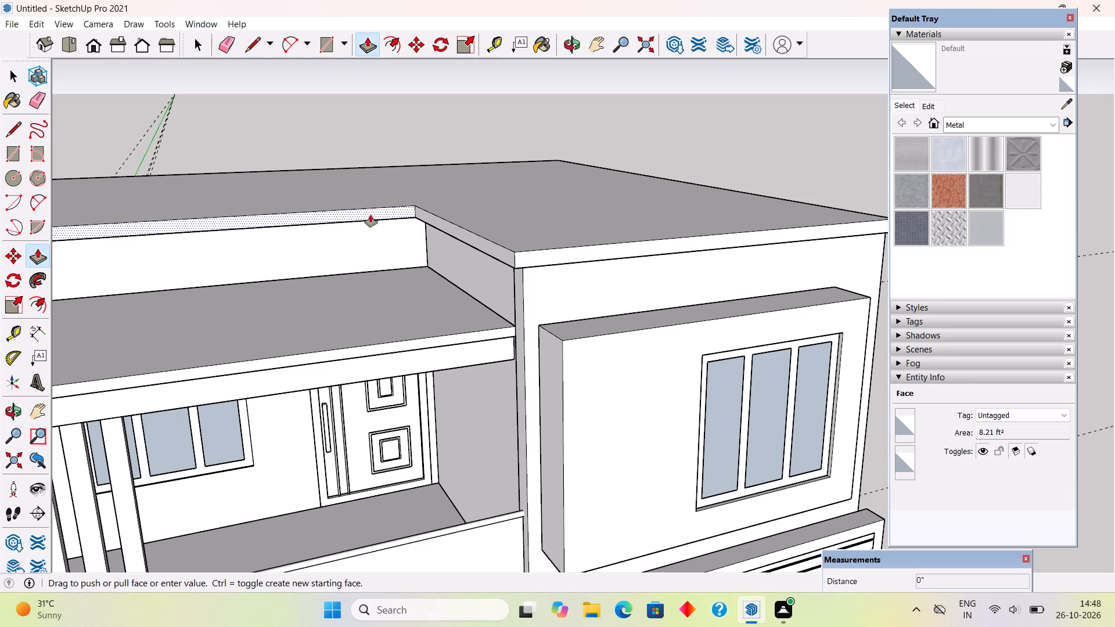
type("5\"")
key("Return")
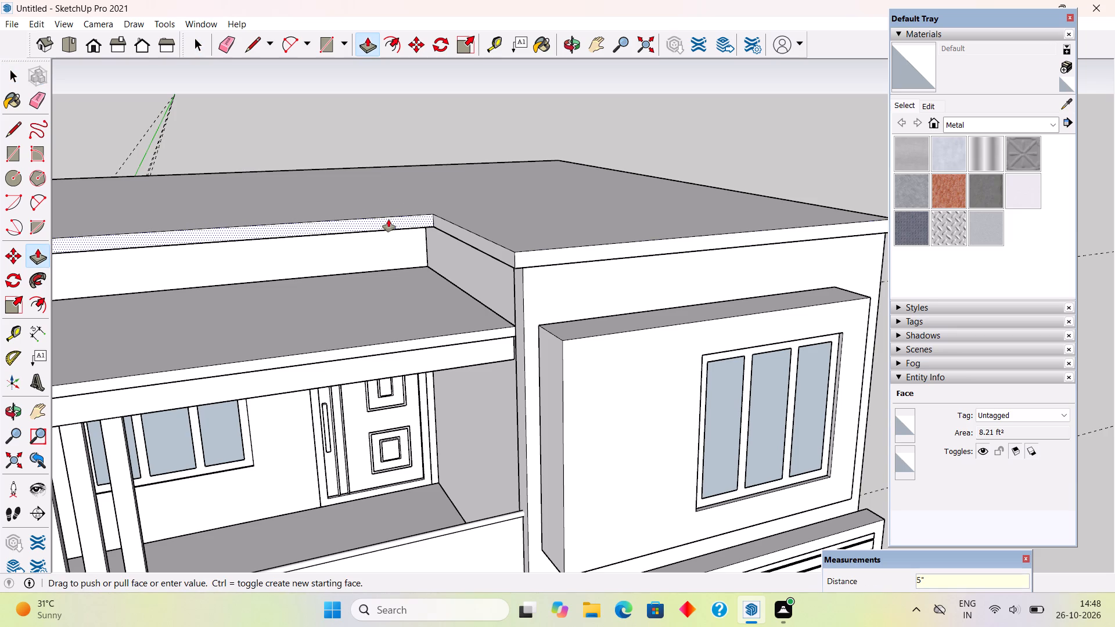
Push/Pull the roof slab's long outer edge above the plain side wall 5" outward.
scroll(389, 219, "down", 11)
middle_click_drag(614, 248, 237, 218)
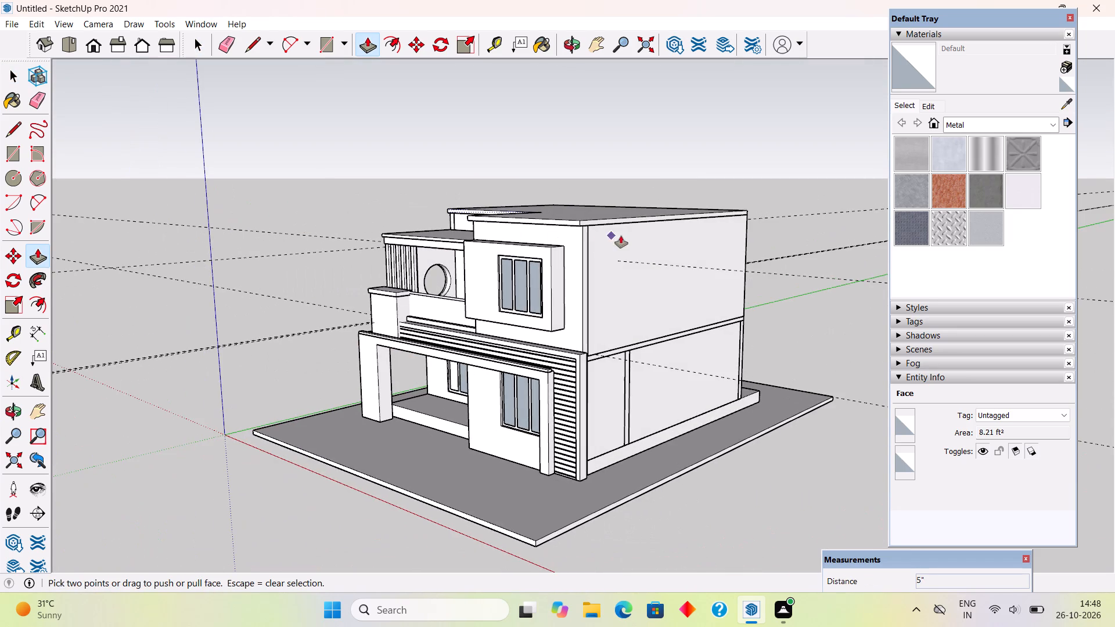
scroll(620, 226, "up", 5)
key("space")
left_click(616, 217)
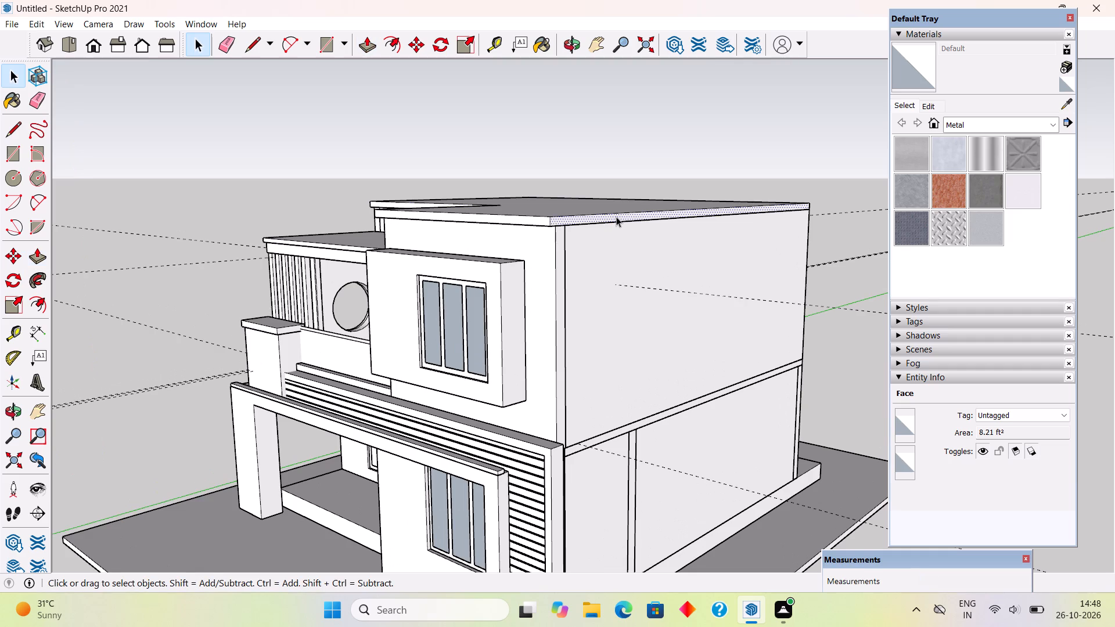
scroll(616, 217, "up", 4)
key("p")
left_click(616, 217)
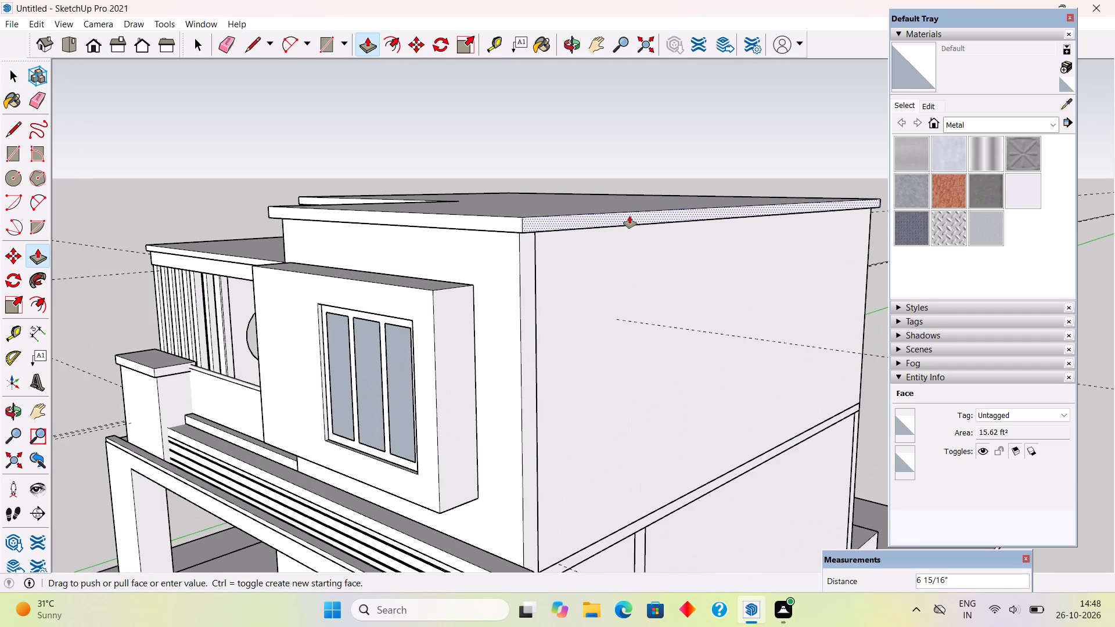
type("5\"")
key("Return")
Push/Pull the roof slab's opposite side edge, above the round-window wall, 5" outward.
scroll(449, 286, "down", 4)
middle_click_drag(369, 275, 563, 318)
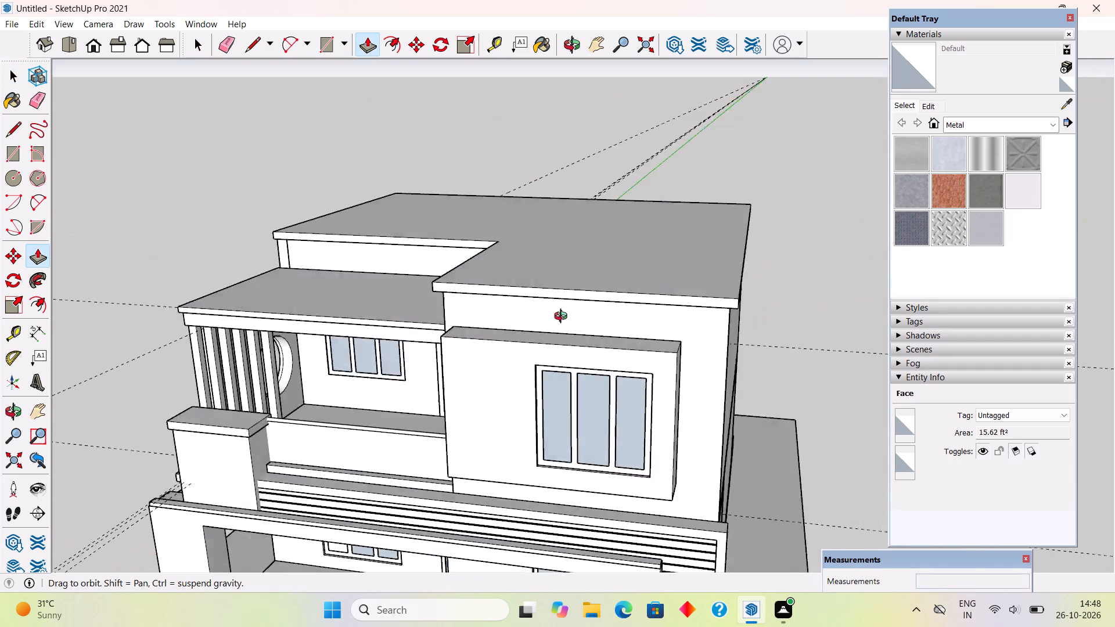
middle_click_drag(563, 318, 725, 308)
middle_click_drag(398, 280, 573, 261)
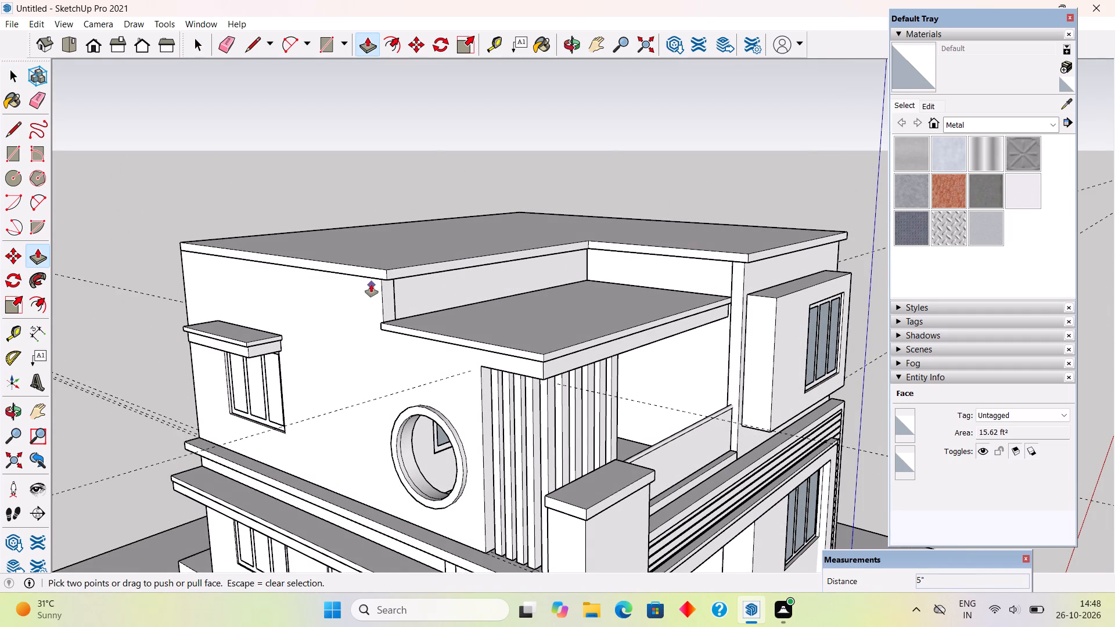
key("space")
left_click(370, 273)
scroll(370, 273, "up", 2)
key("p")
left_click(370, 273)
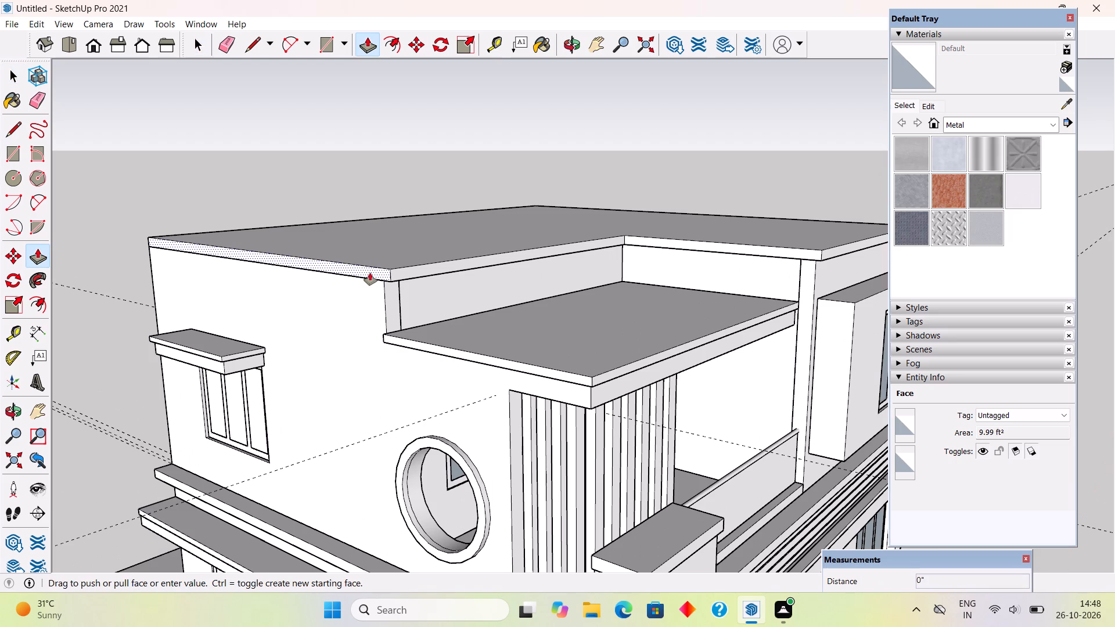
type("5\"")
key("Return")
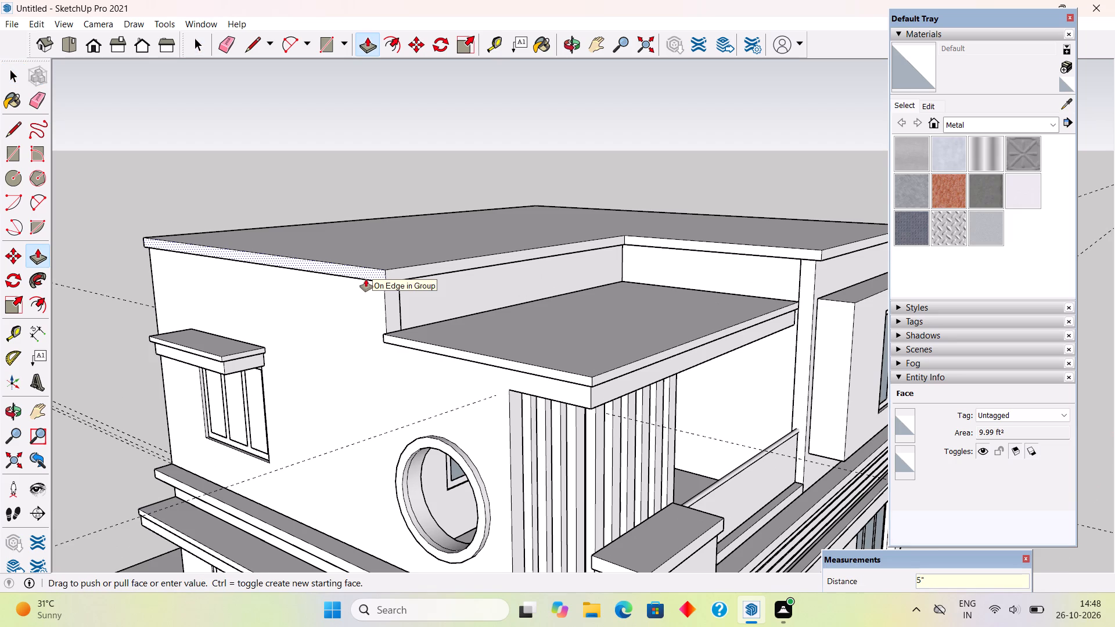
Make the entire roof slab, with all its connected faces and edges, a group.
key("space")
triple_click(389, 259)
right_click(389, 259)
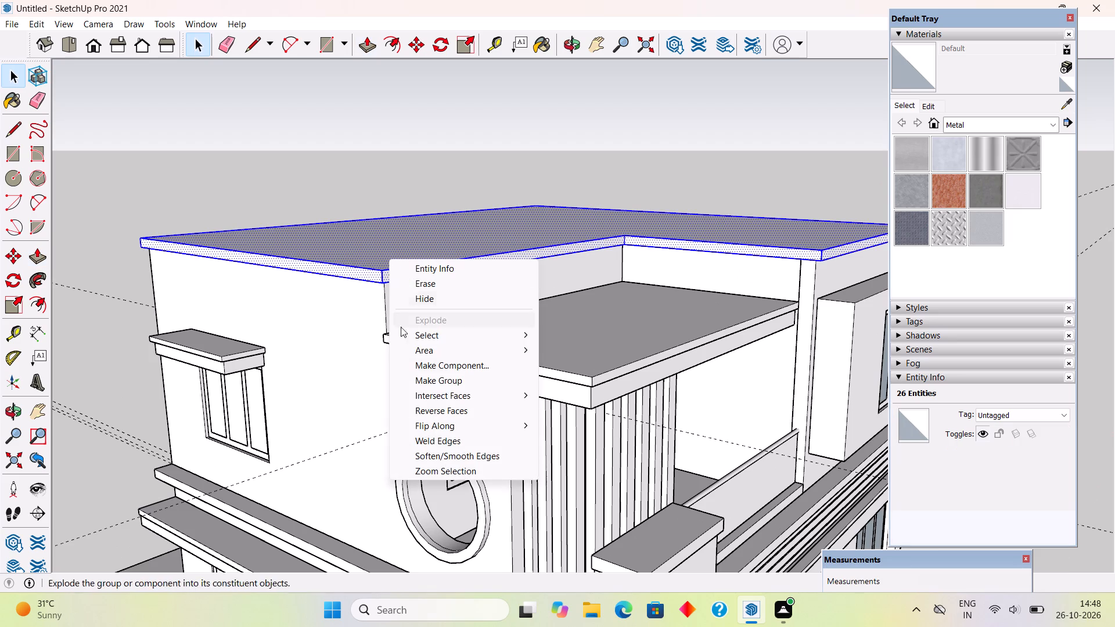
left_click(415, 383)
left_click(371, 164)
Examine the whole house exterior and its roof overhangs from the front, the round-window side and above.
middle_click_drag(519, 311, 262, 246)
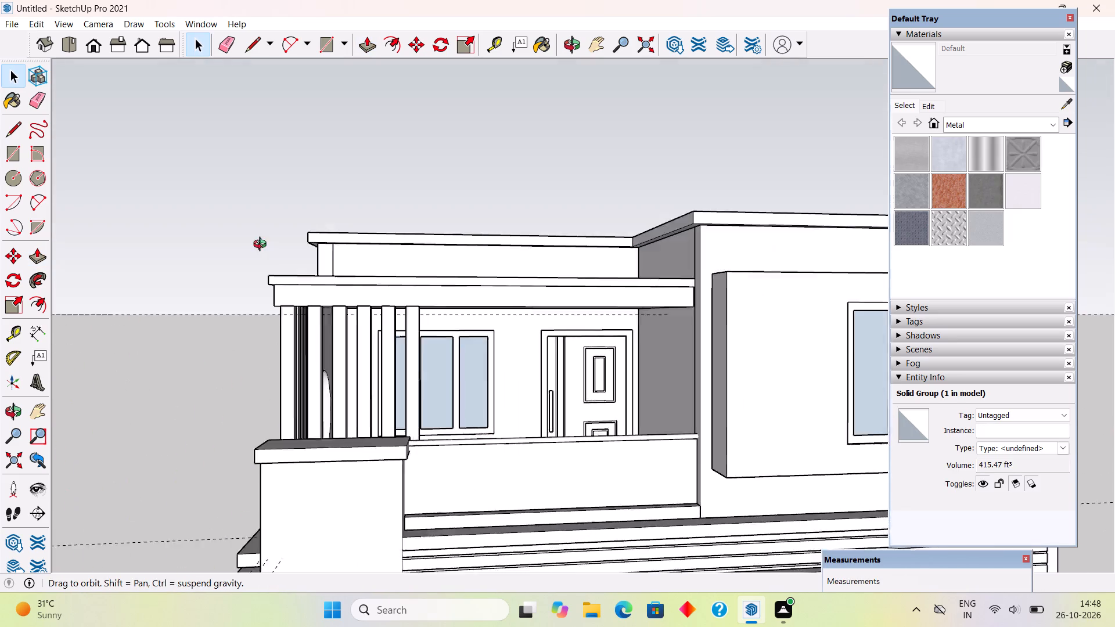
middle_click_drag(262, 246, 253, 245)
scroll(253, 245, "down", 8)
middle_click_drag(396, 254, 702, 280)
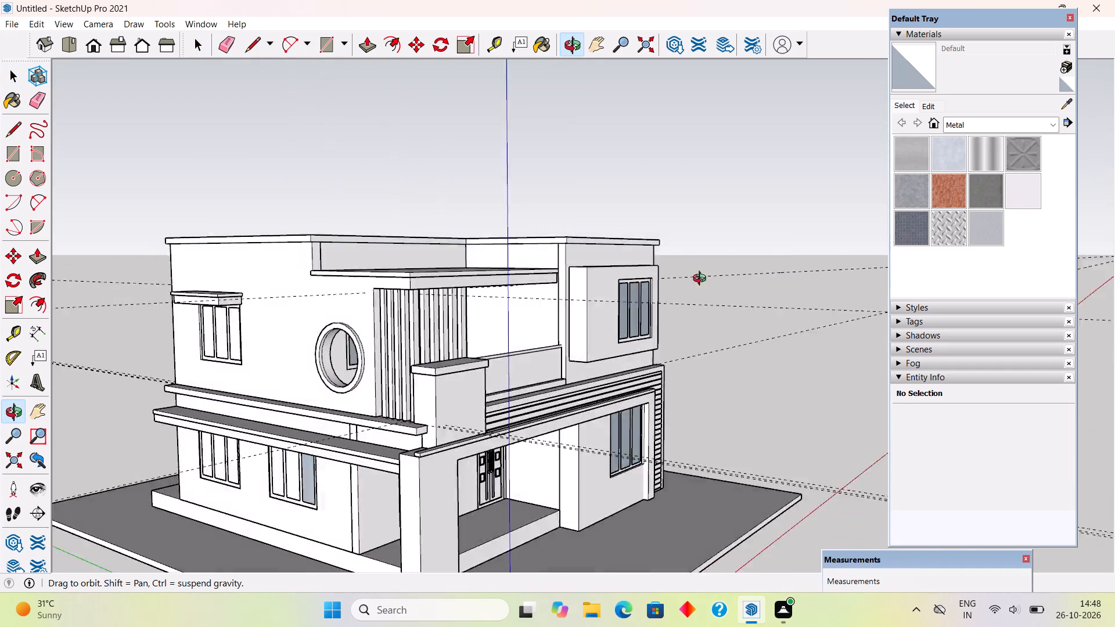
middle_click_drag(702, 280, 373, 265)
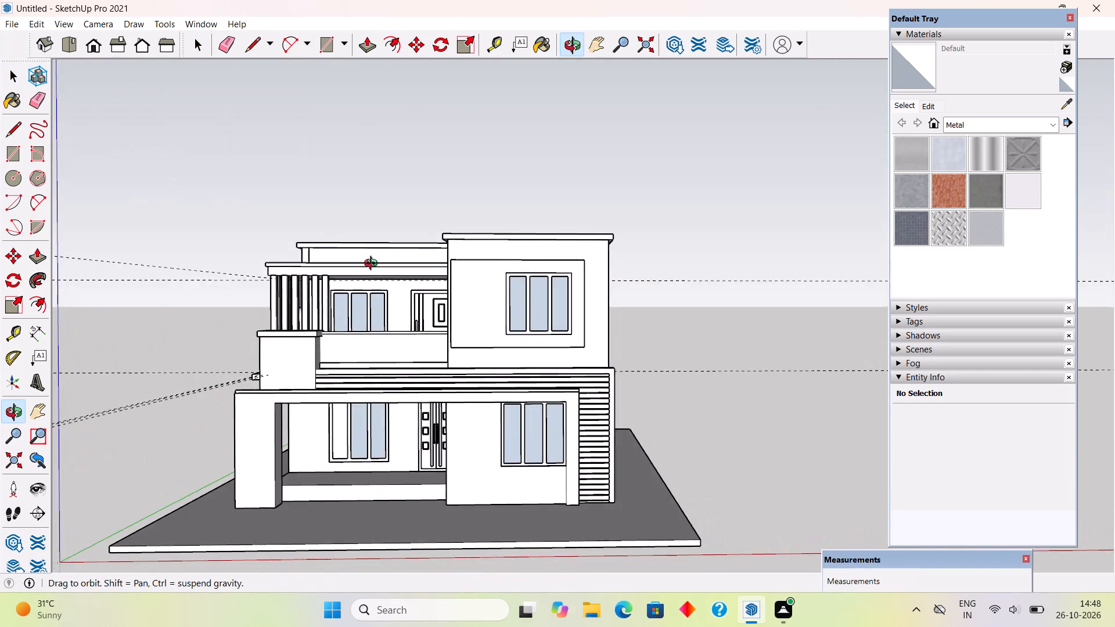
middle_click_drag(373, 265, 376, 279)
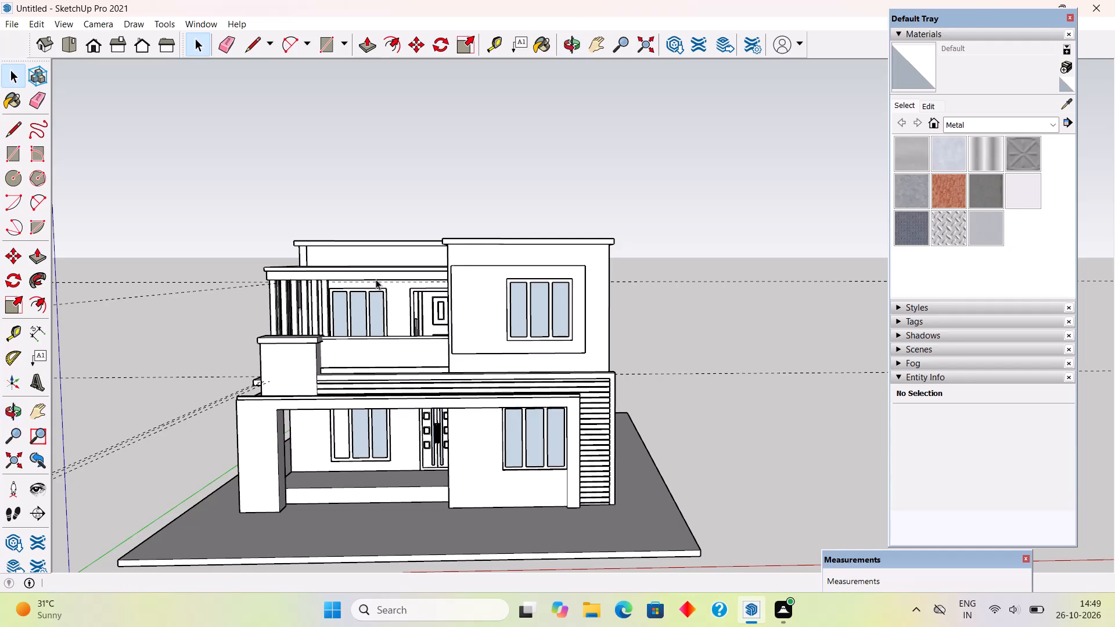
scroll(376, 285, "down", 3)
middle_click_drag(374, 286, 438, 230)
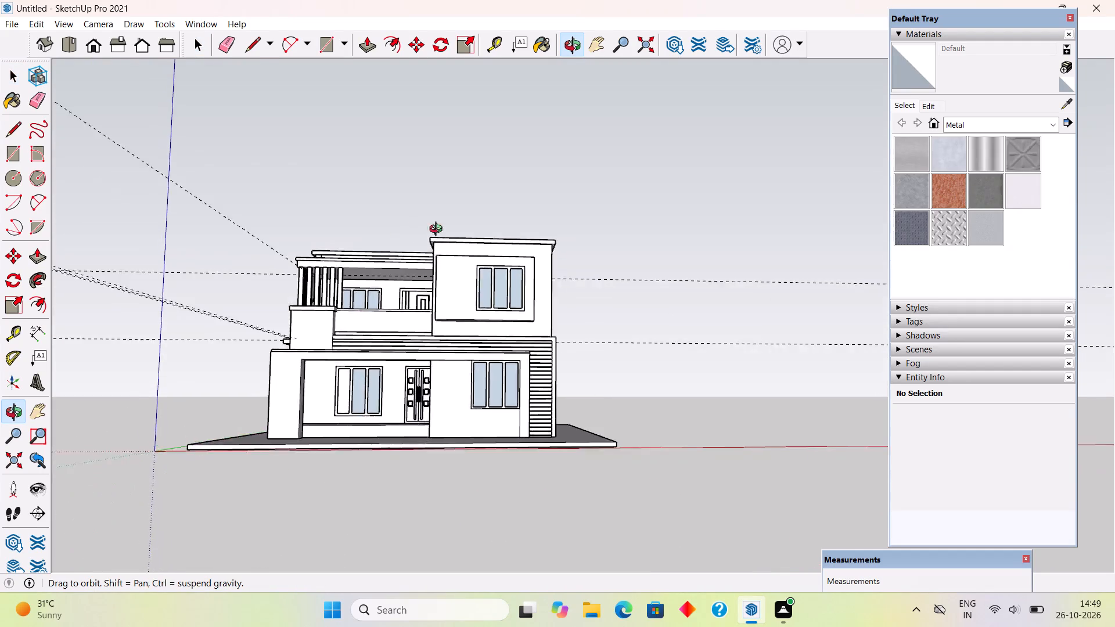
middle_click_drag(438, 230, 499, 320)
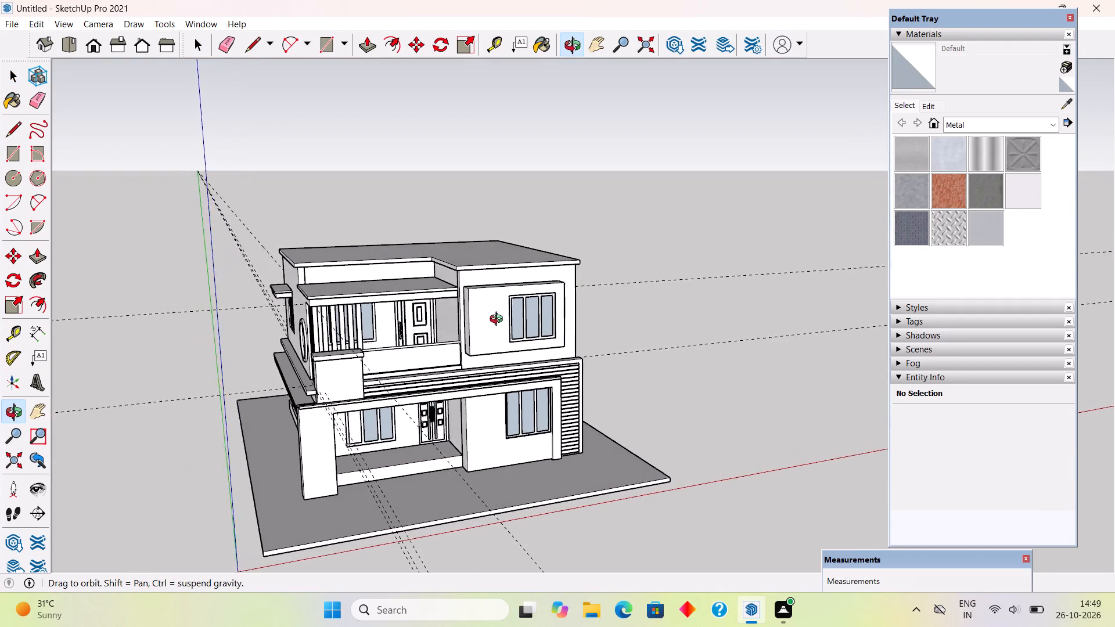
middle_click_drag(499, 320, 462, 374)
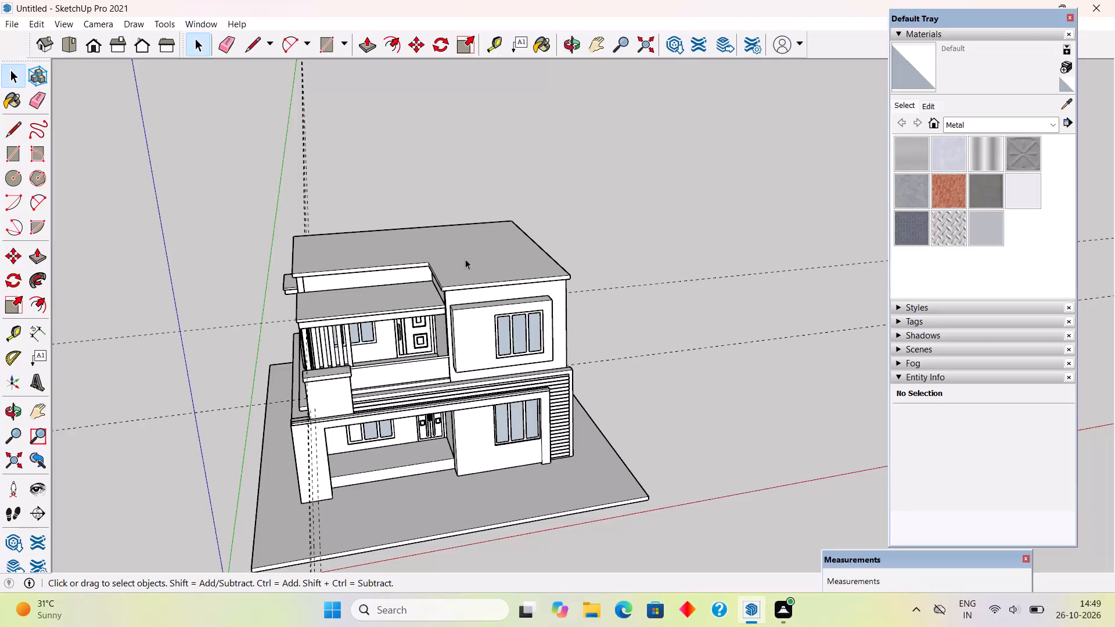
middle_click_drag(470, 334, 423, 334)
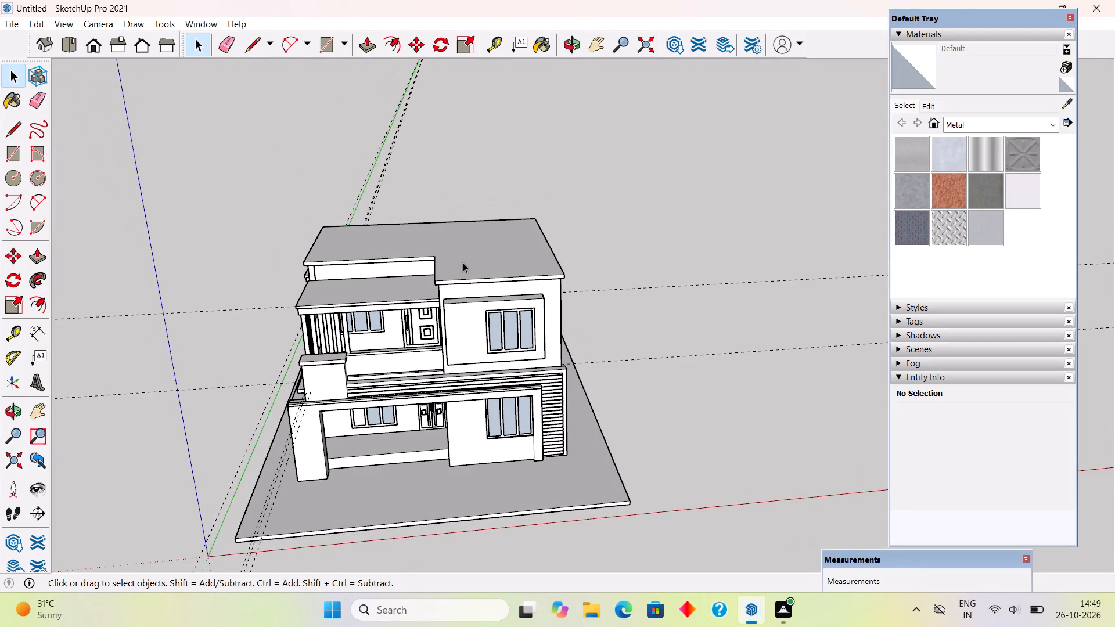
middle_click_drag(463, 261, 480, 240)
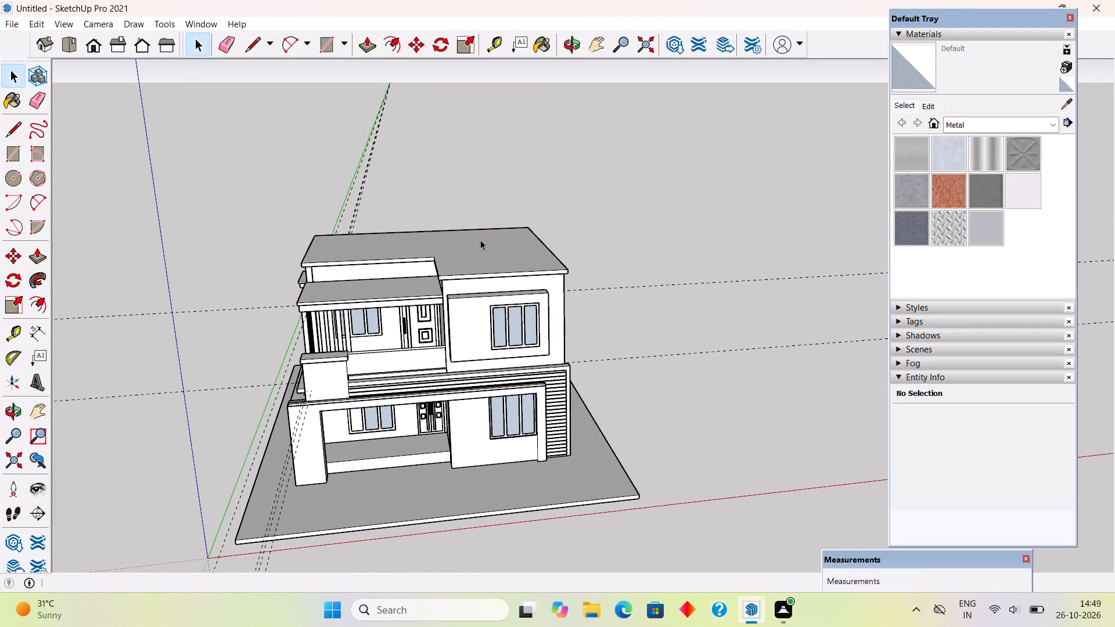
scroll(475, 277, "down", 1)
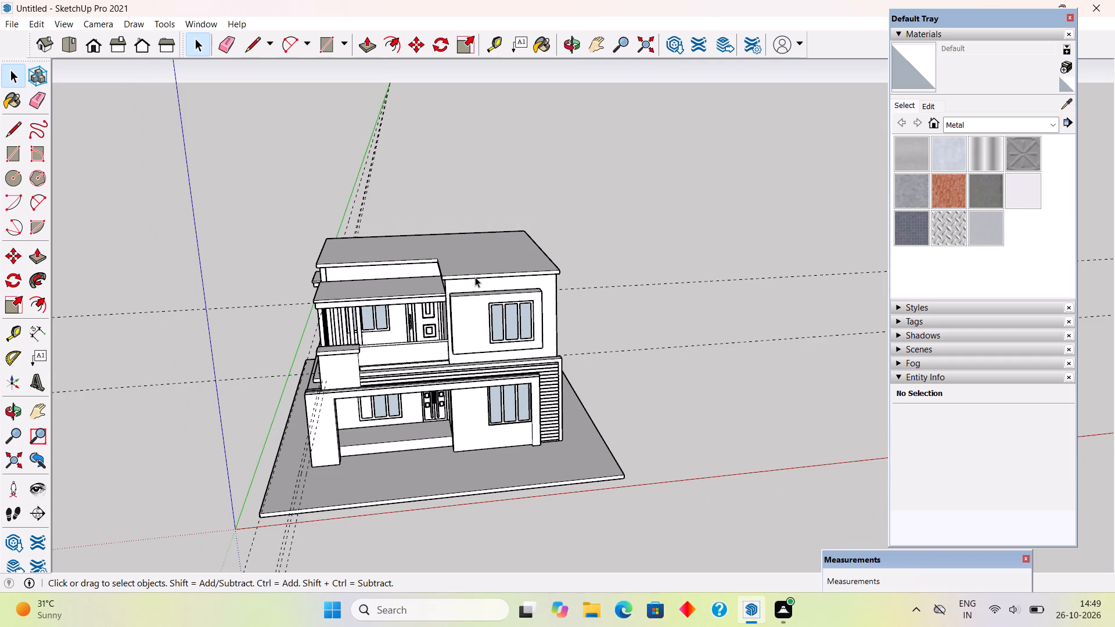
middle_click_drag(473, 278, 429, 279)
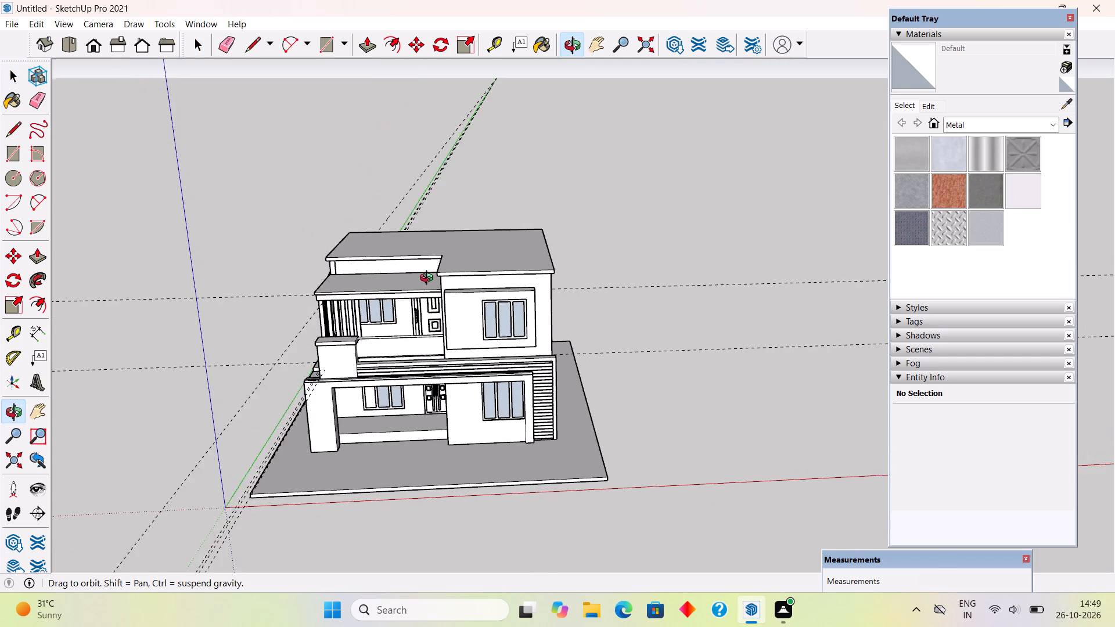
middle_click_drag(429, 279, 559, 310)
scroll(512, 304, "down", 1)
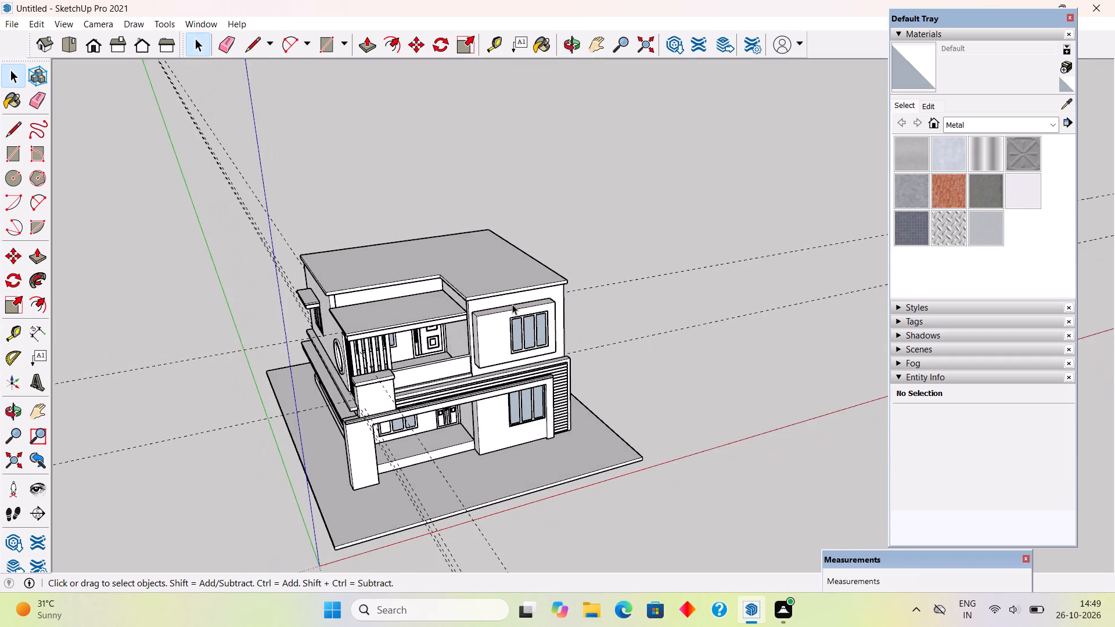
Place guides 3" in from the roof slab's recessed edge above the lower roof and its round-window side edge.
scroll(512, 304, "down", 2)
middle_click_drag(522, 313, 681, 278)
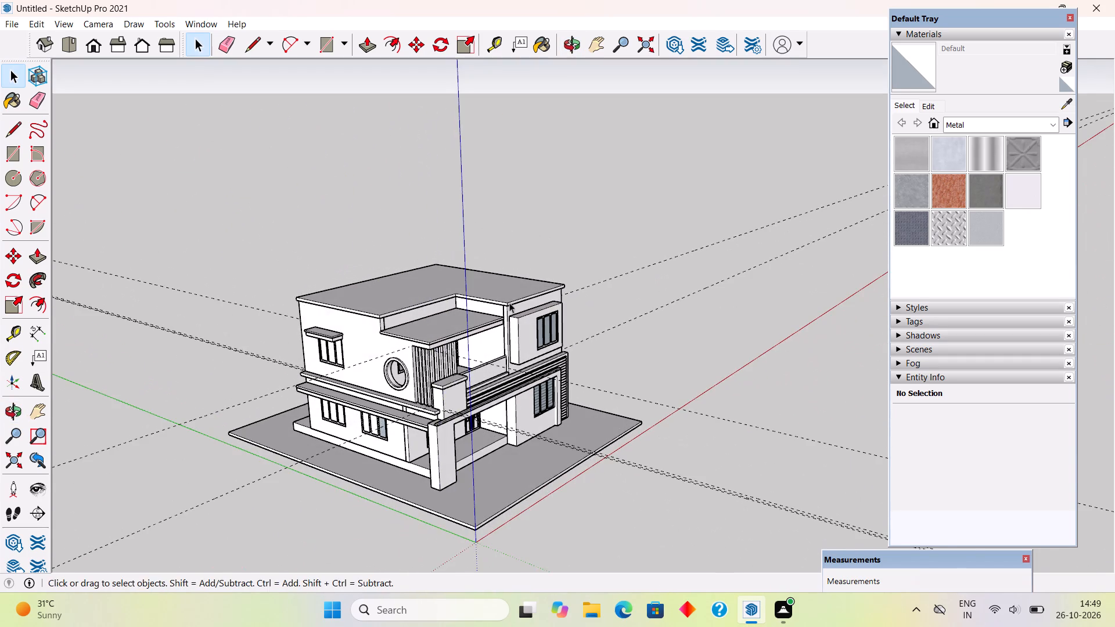
middle_click_drag(509, 302, 664, 294)
scroll(431, 318, "up", 11)
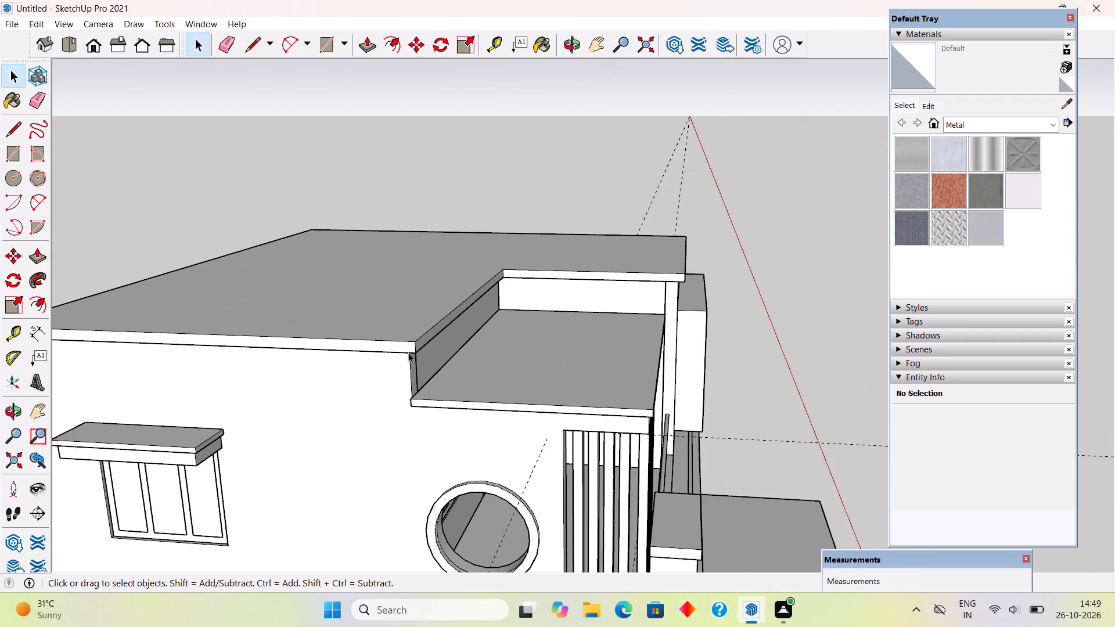
scroll(415, 378, "up", 1)
middle_click_drag(412, 378, 492, 408)
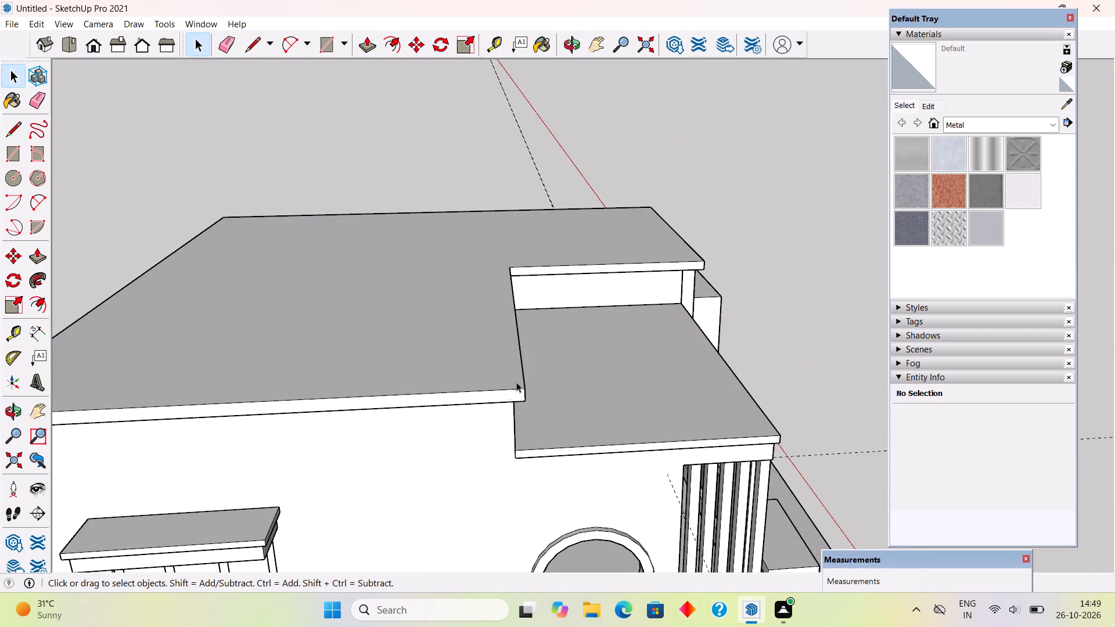
scroll(516, 382, "down", 2)
middle_click_drag(505, 347, 554, 401)
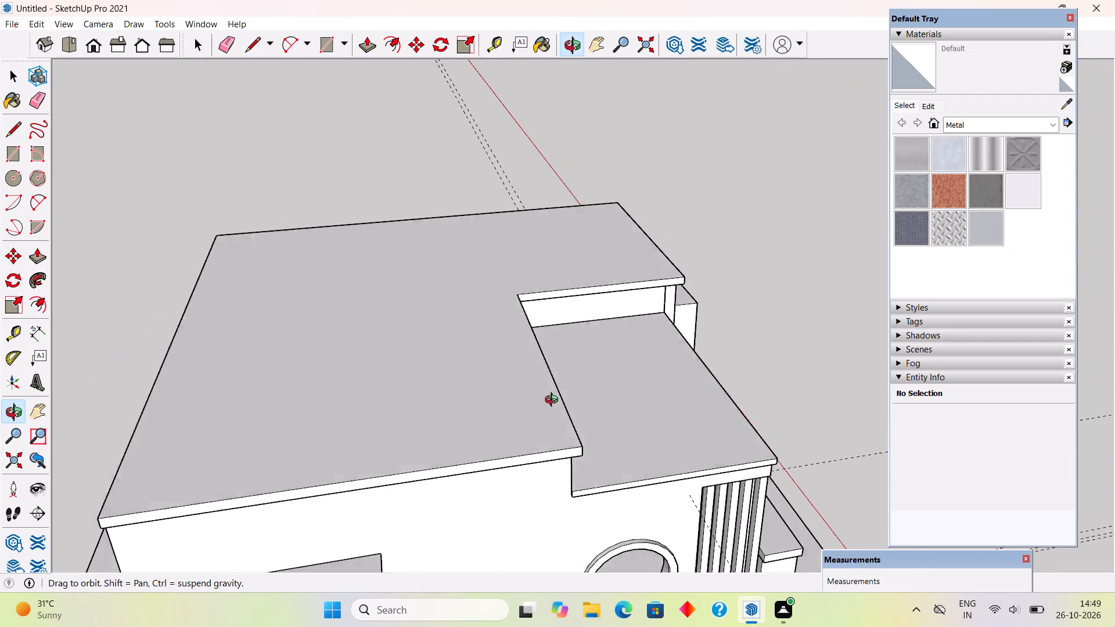
middle_click_drag(554, 401, 555, 403)
key("t")
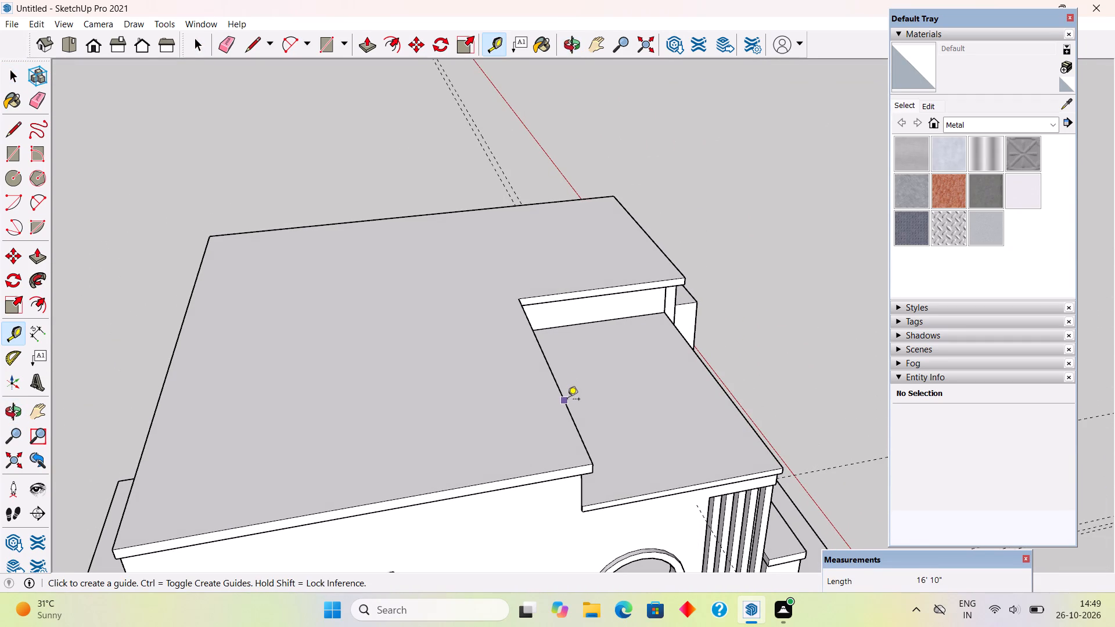
left_click(567, 401)
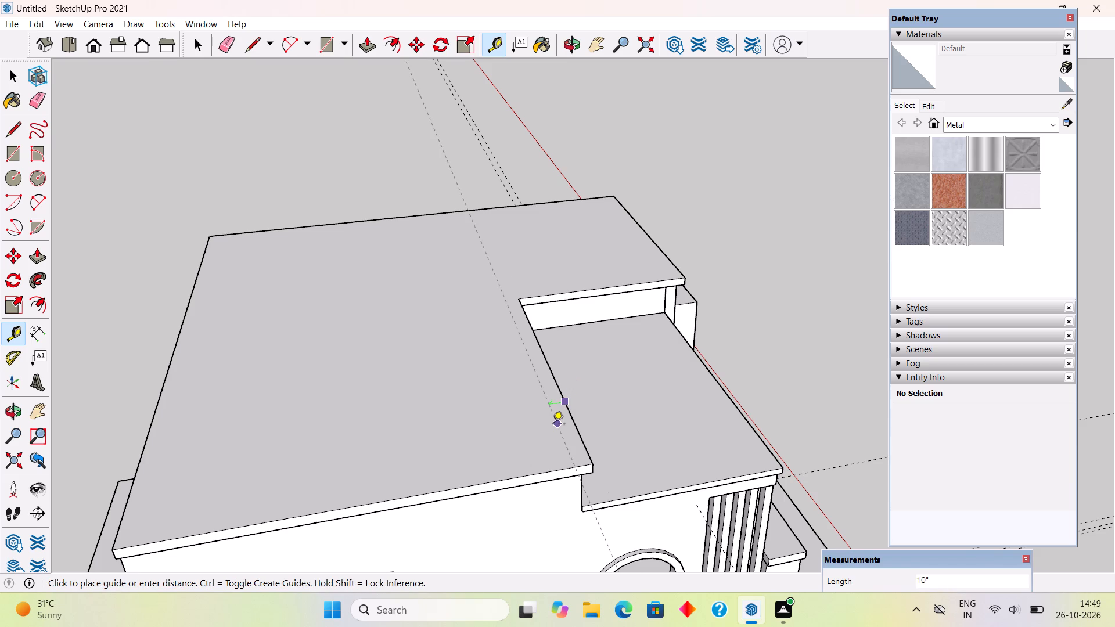
key("3")
key("shift+quotedbl")
key("Return")
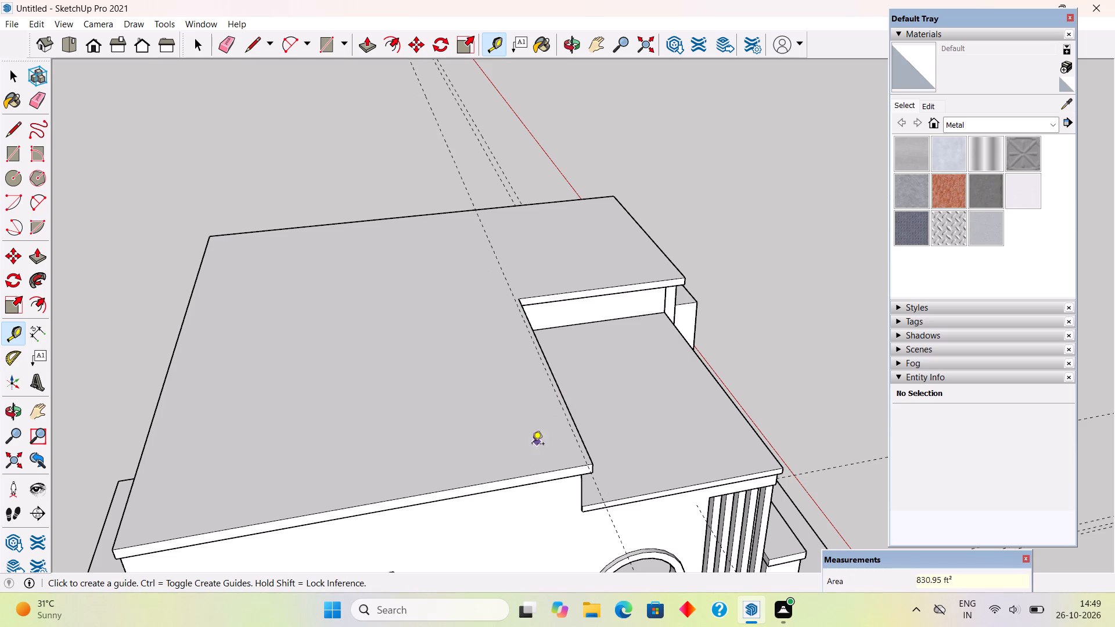
left_click(527, 473)
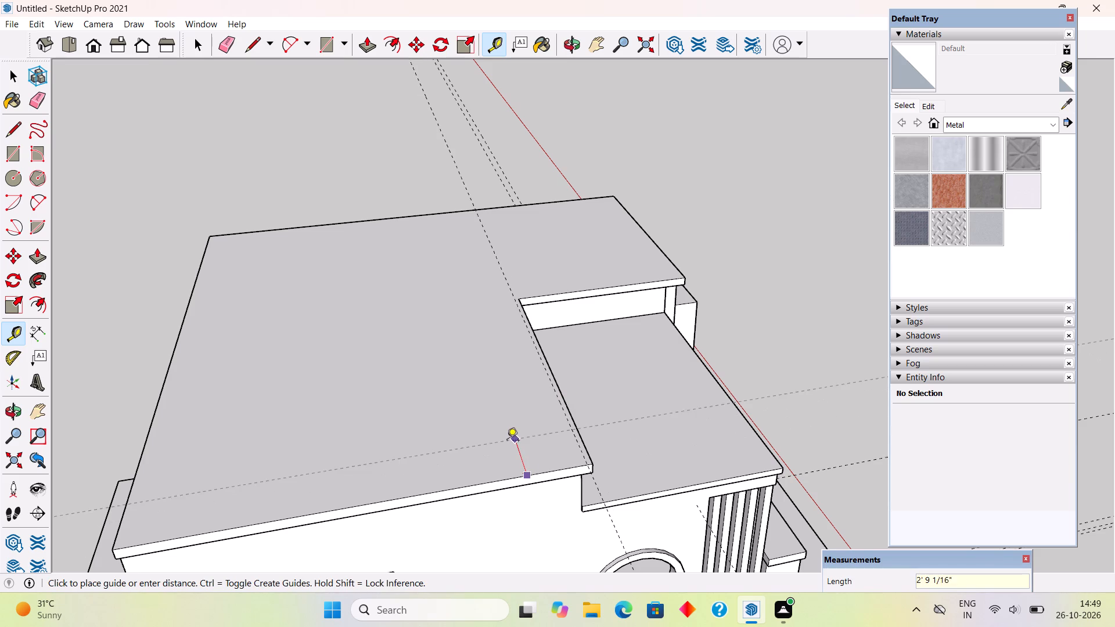
key("3")
key("shift+quotedbl")
key("Return")
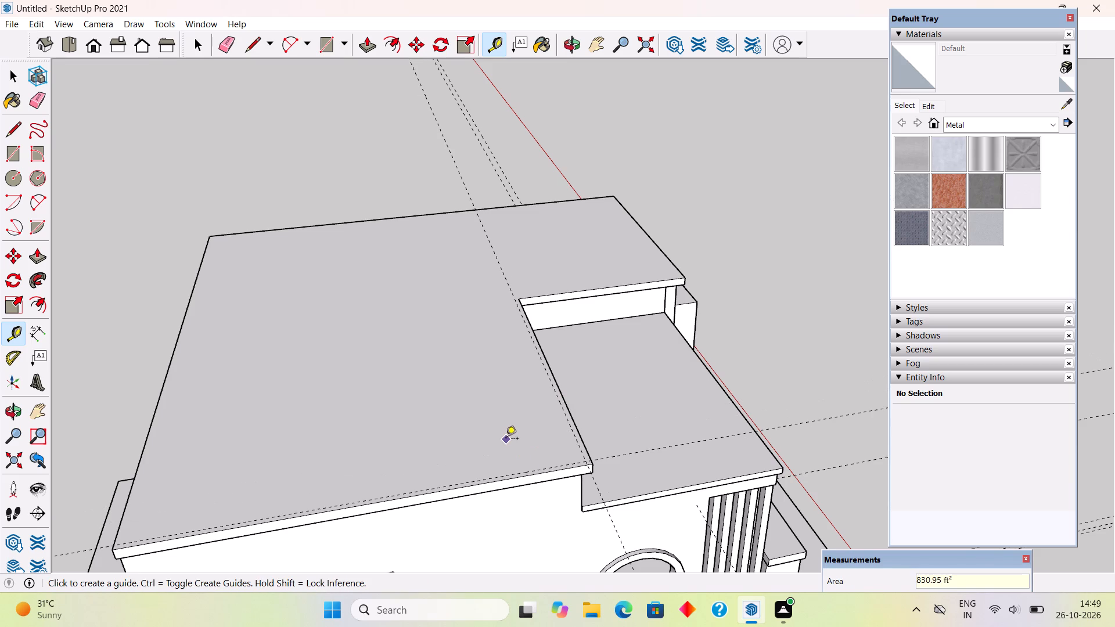
Place another guide 9" further in from each of the two 3" guides on the roof slab.
middle_click_drag(503, 440, 503, 444)
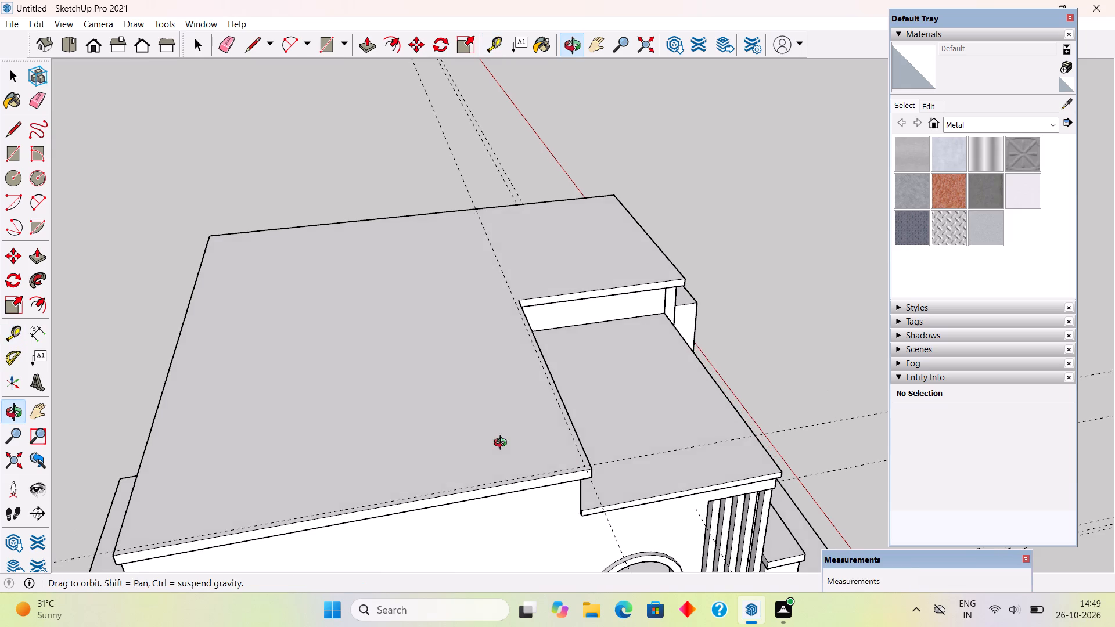
middle_click_drag(503, 444, 506, 445)
left_click(564, 403)
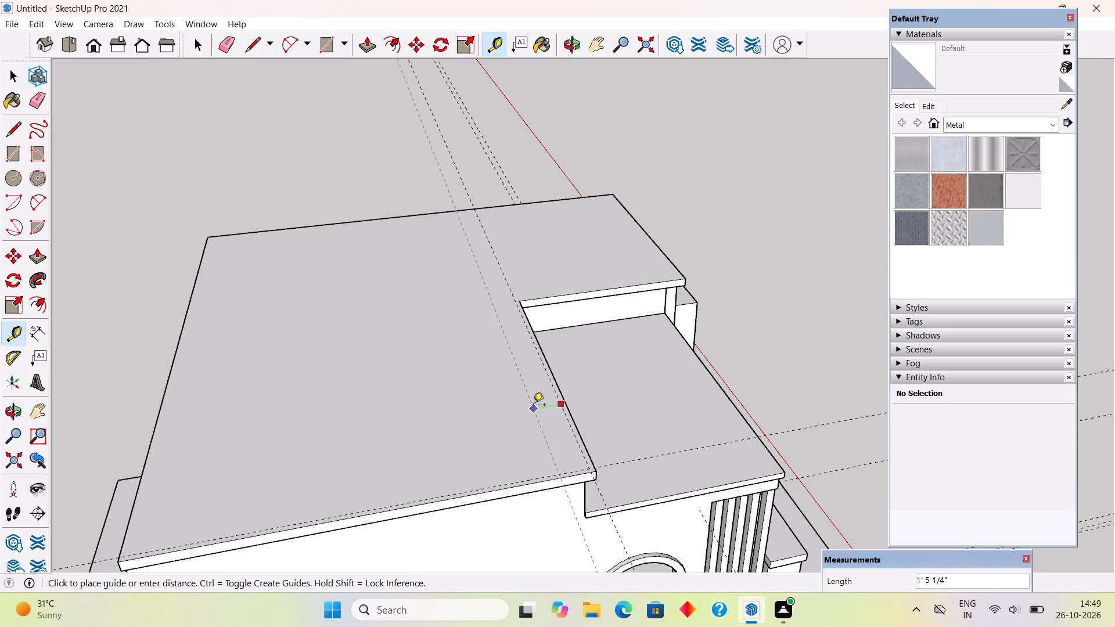
type("9\"")
key("Return")
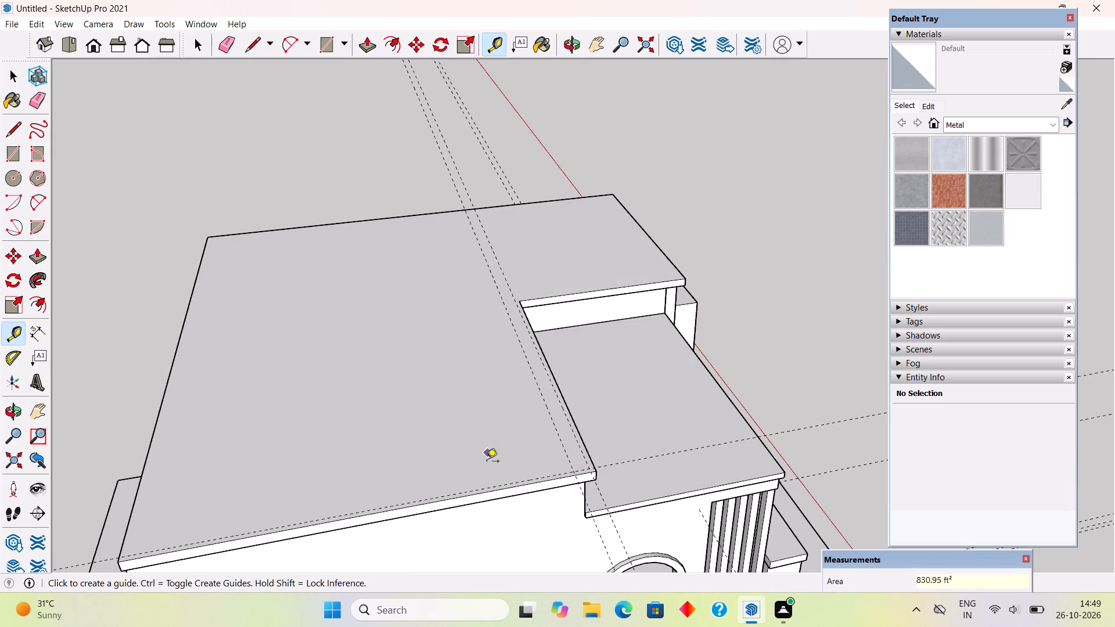
left_click(490, 487)
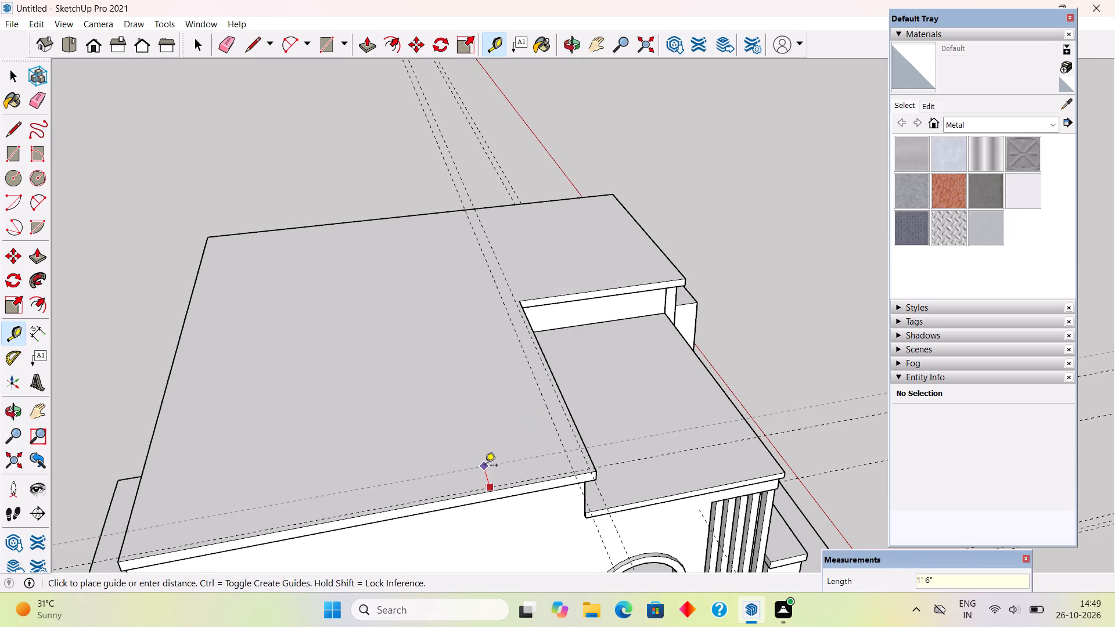
key("9")
key("shift+quotedbl")
key("Return")
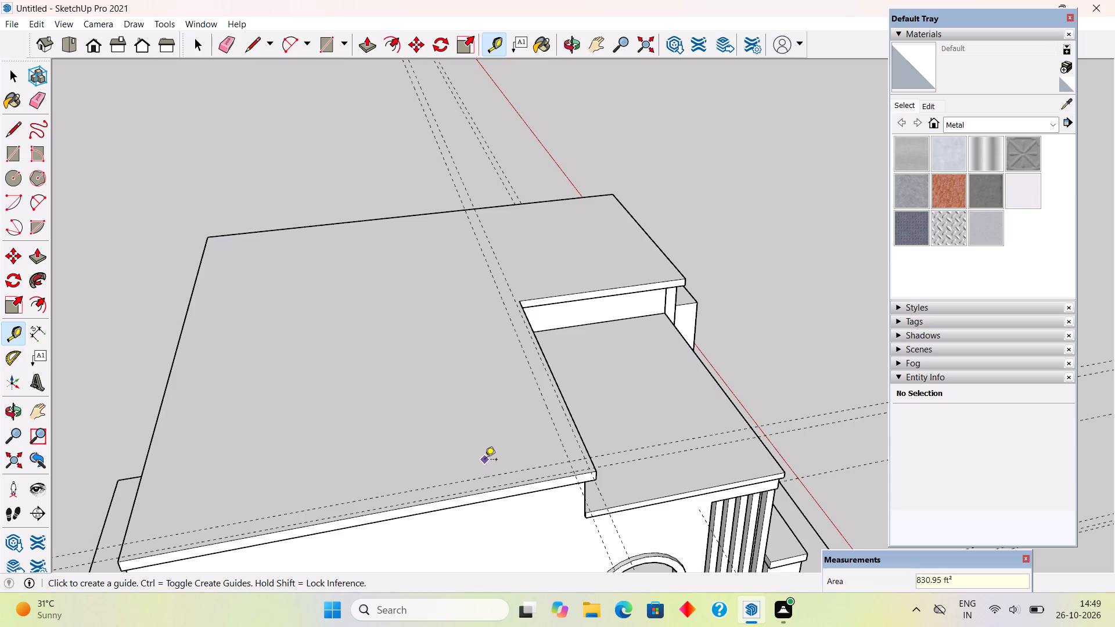
Place a guide 9" in from the roof slab's rear edge.
scroll(483, 435, "down", 4)
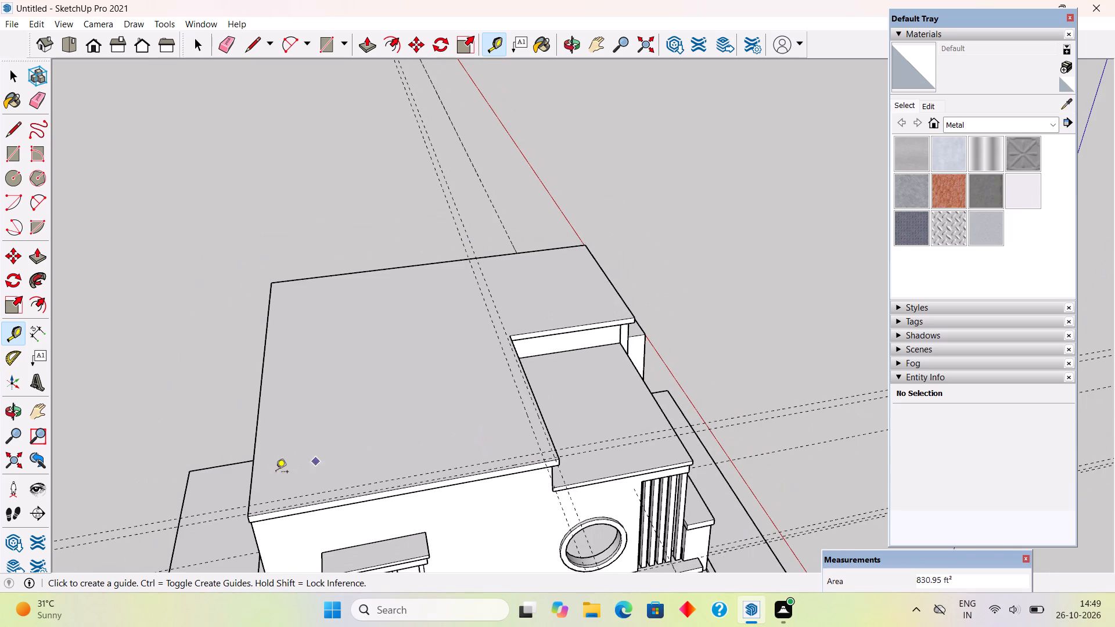
left_click(256, 477)
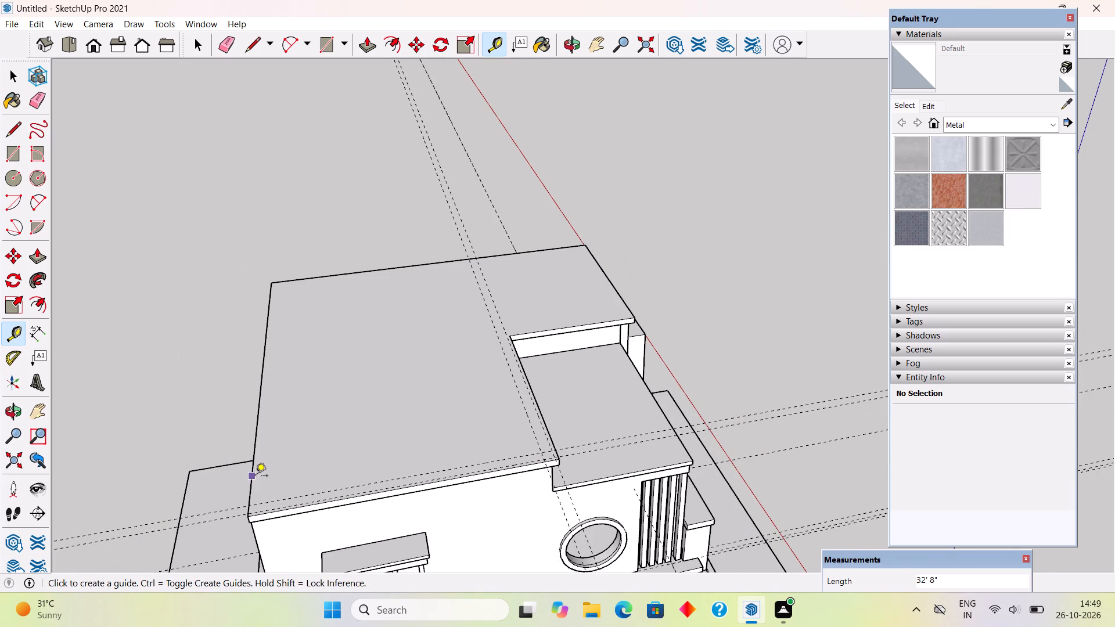
type("9\"")
key("Return")
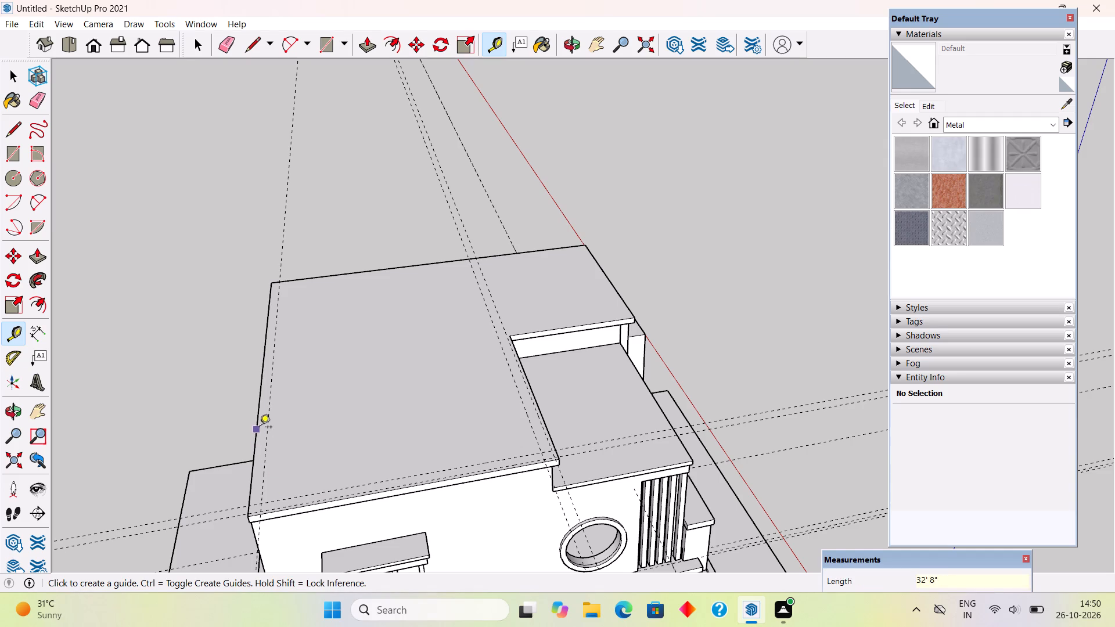
Draw a 9" wide rectangle about 18' 11 13/16" long between the round-window side's guides, from the rear edge to the recessed edge's 3" guide.
key("space")
middle_click_drag(318, 320, 316, 365)
scroll(290, 238, "down", 3)
scroll(249, 535, "up", 6)
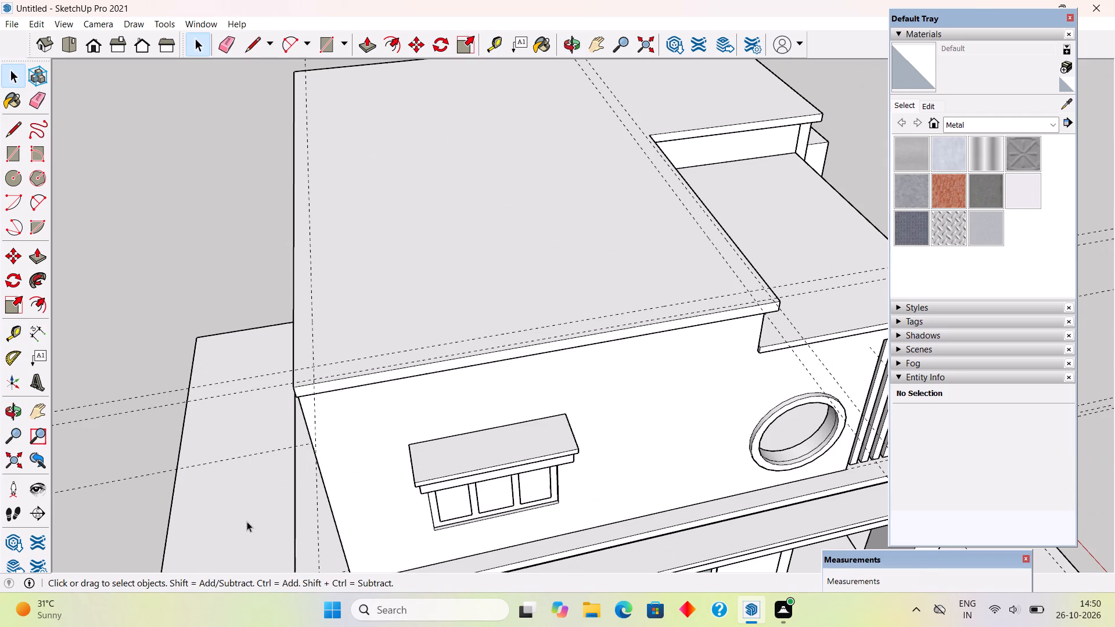
middle_click_drag(245, 533, 246, 583)
key("r")
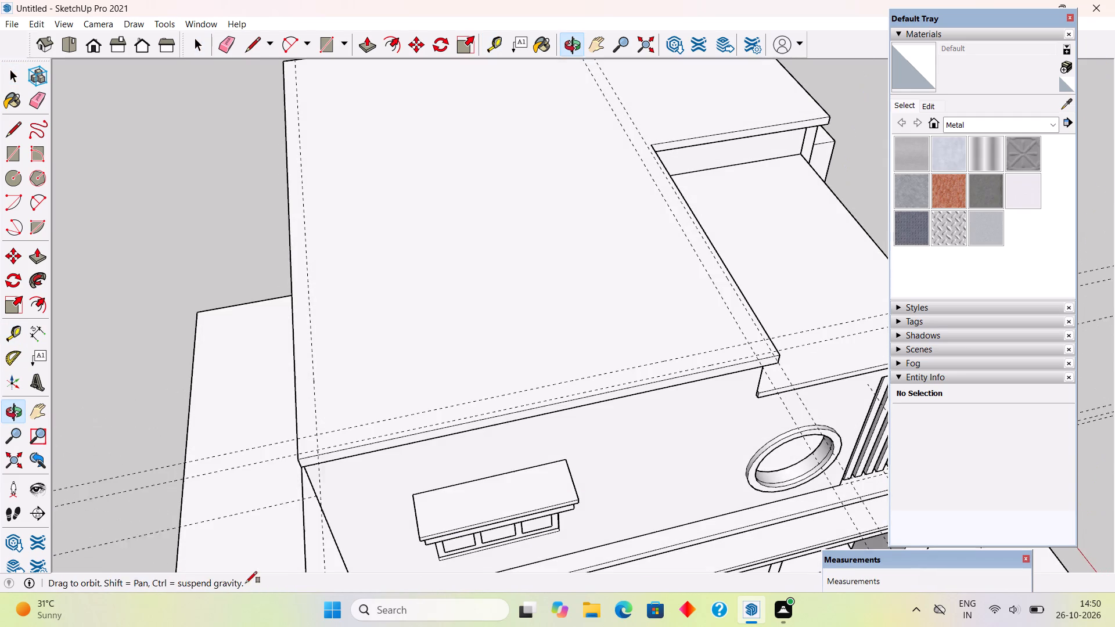
middle_click_drag(246, 583, 246, 586)
left_click(297, 442)
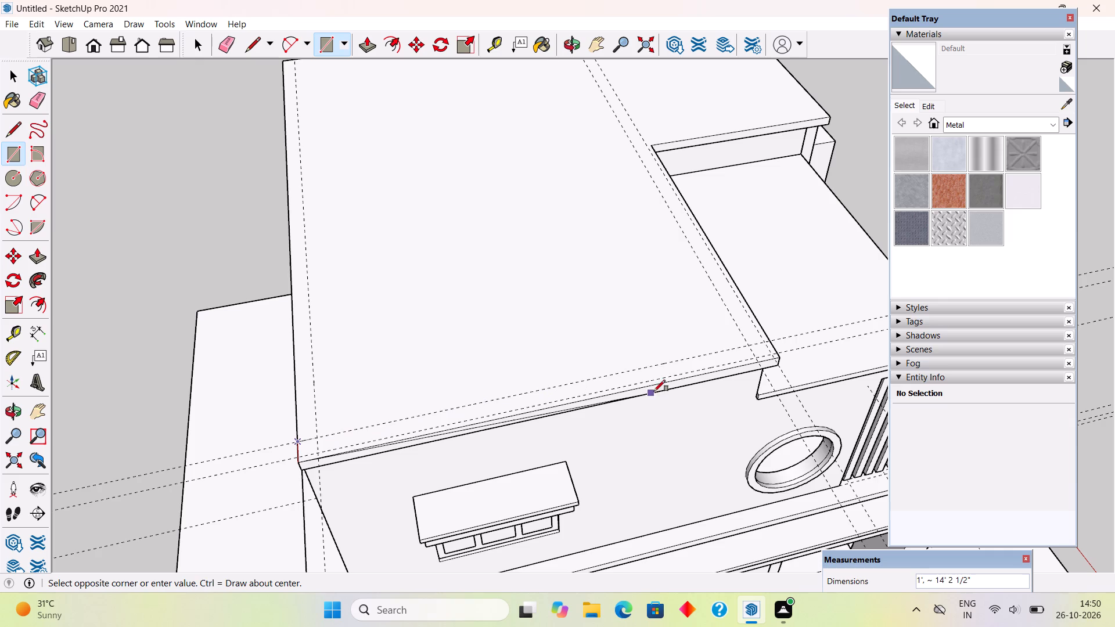
left_click(756, 356)
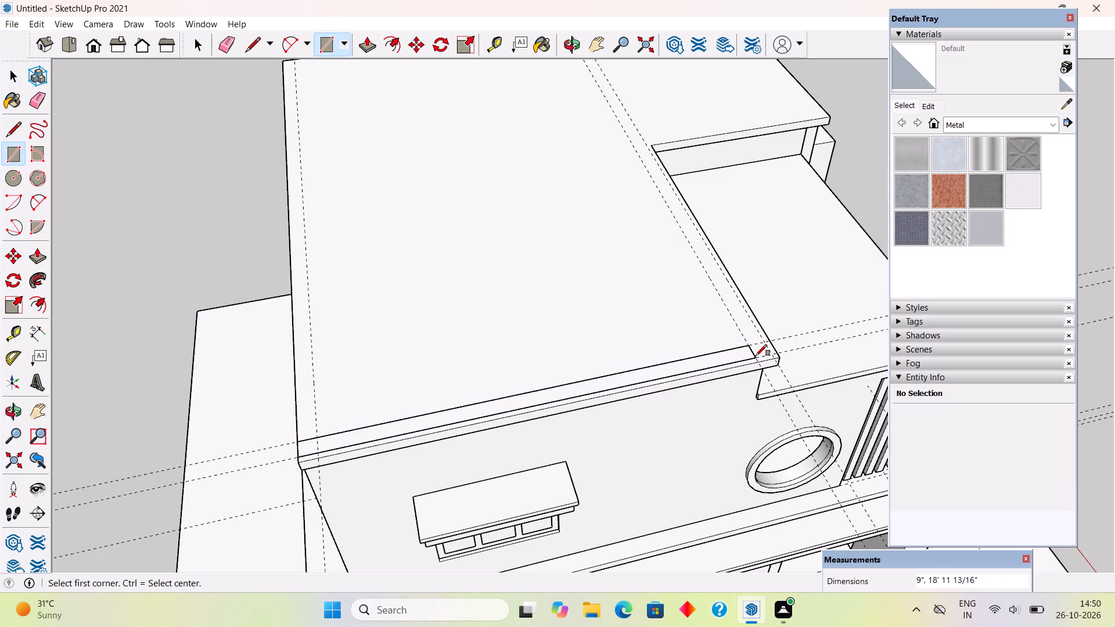
Push/Pull the 9" wide rectangle 1' upward, and raise its top face another 2' as a parapet wall.
key("p")
left_click(746, 351)
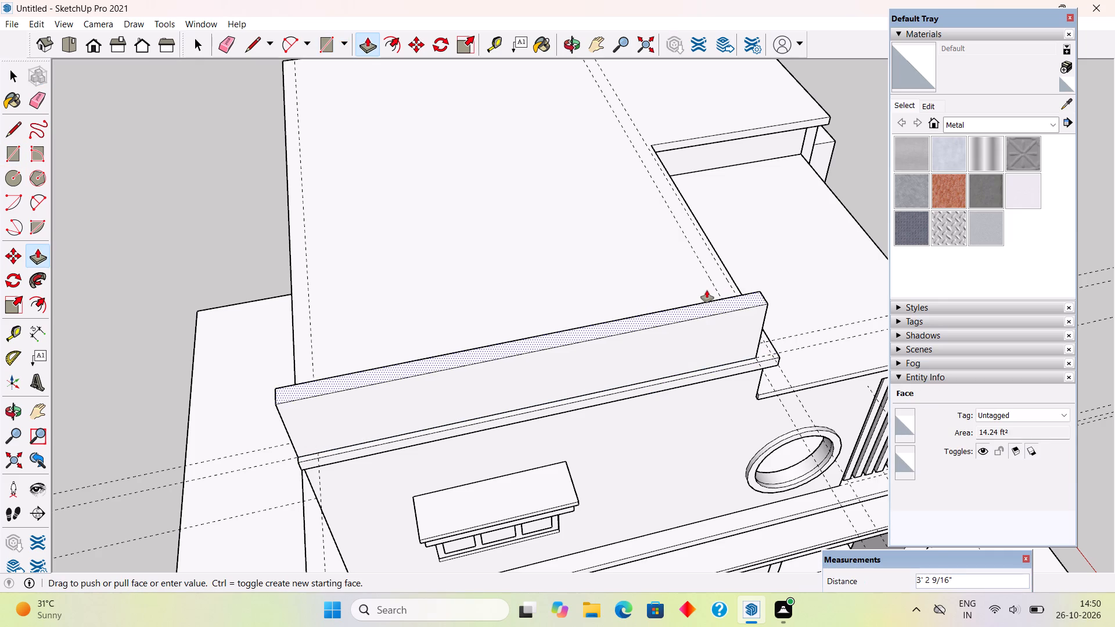
type("1'")
key("Return")
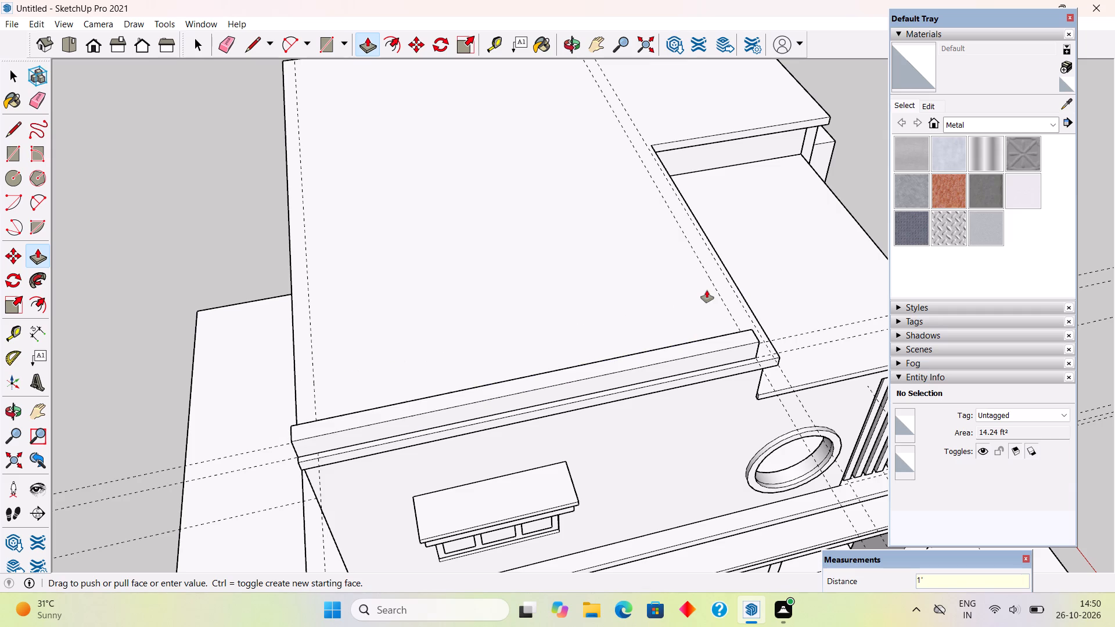
left_click(725, 338)
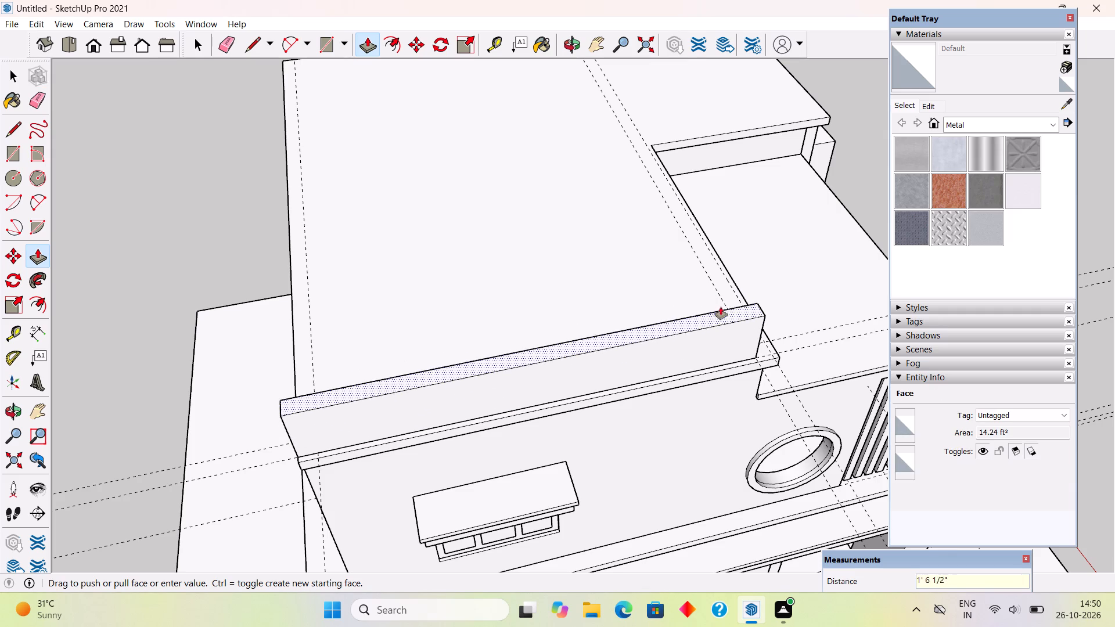
type("2'")
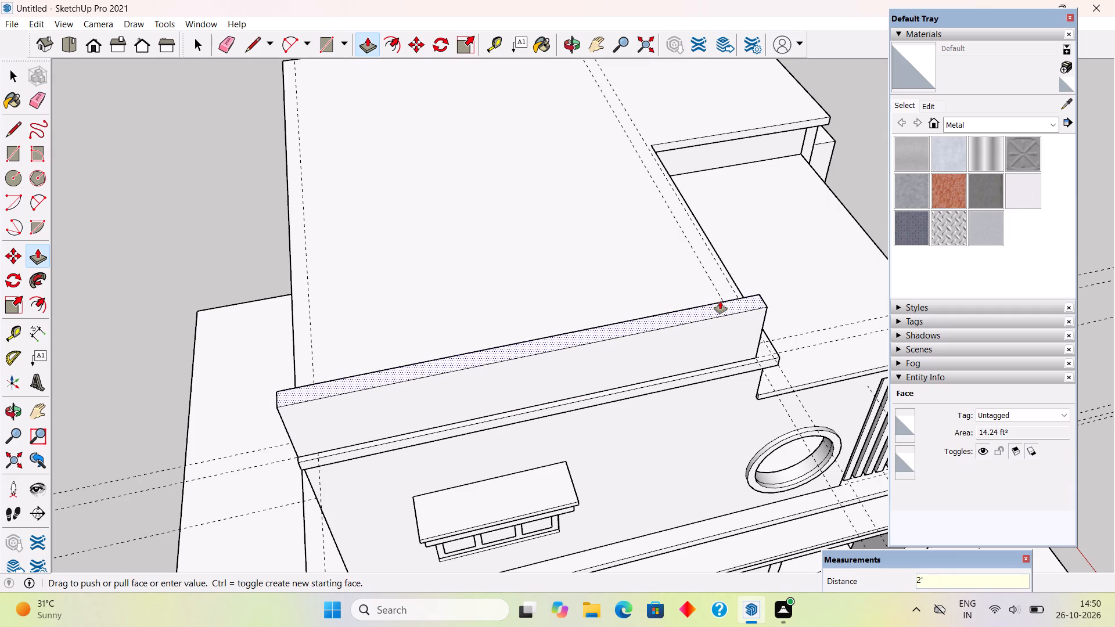
key("Return")
key("space")
Examine the parapet wall and its end above the lower roof from the front and from above.
scroll(720, 301, "down", 2)
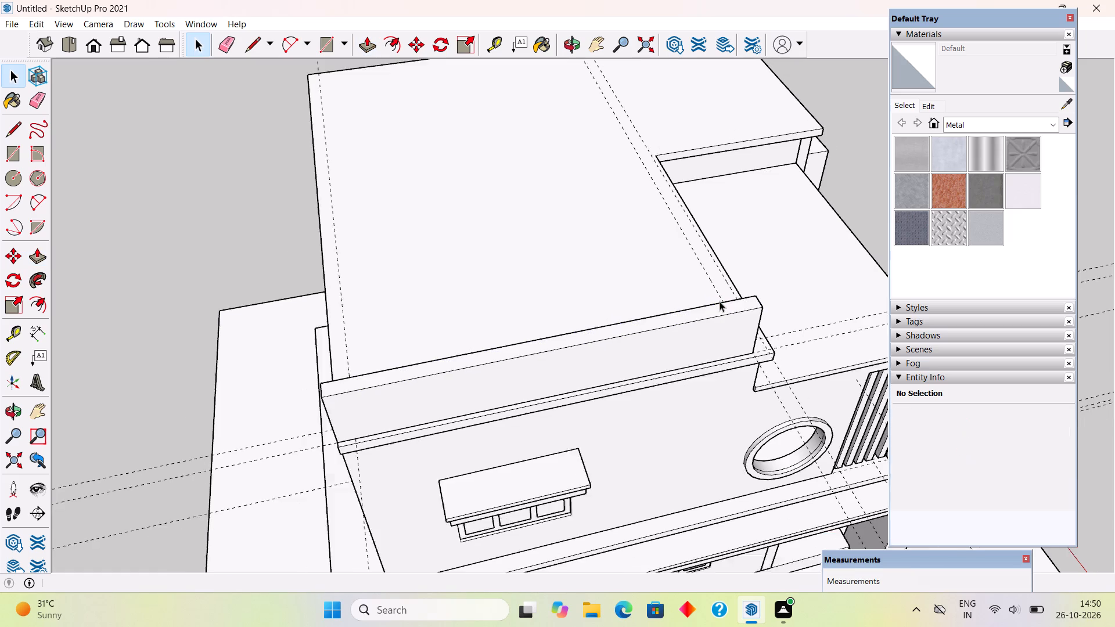
scroll(720, 301, "down", 3)
middle_click_drag(681, 254, 271, 171)
middle_click_drag(460, 250, 335, 214)
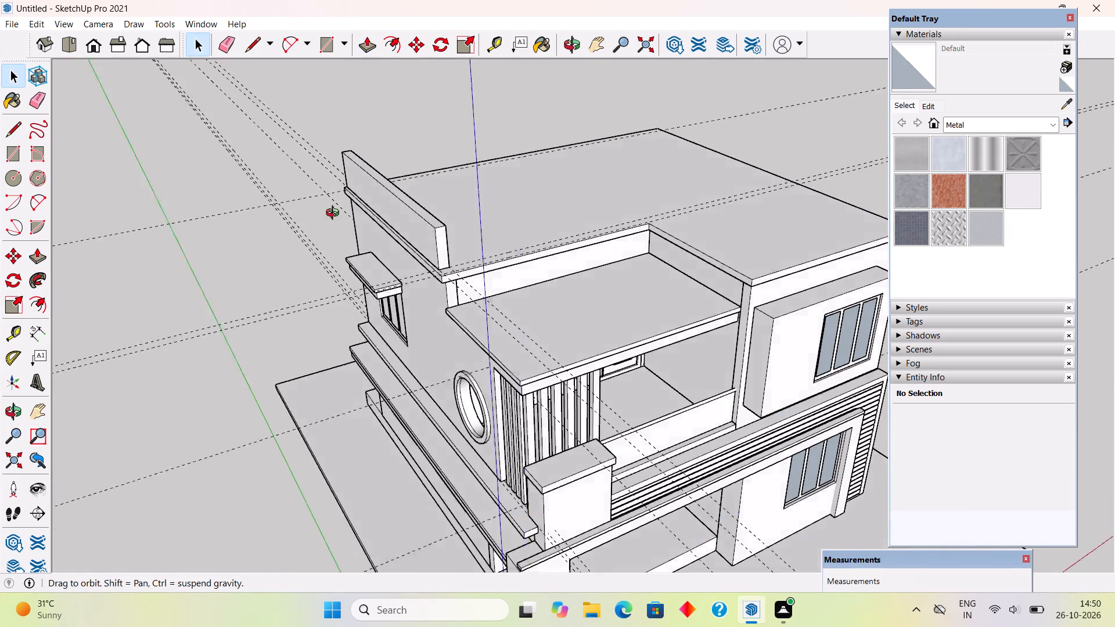
middle_click_drag(335, 214, 224, 361)
scroll(438, 268, "up", 4)
middle_click(438, 266)
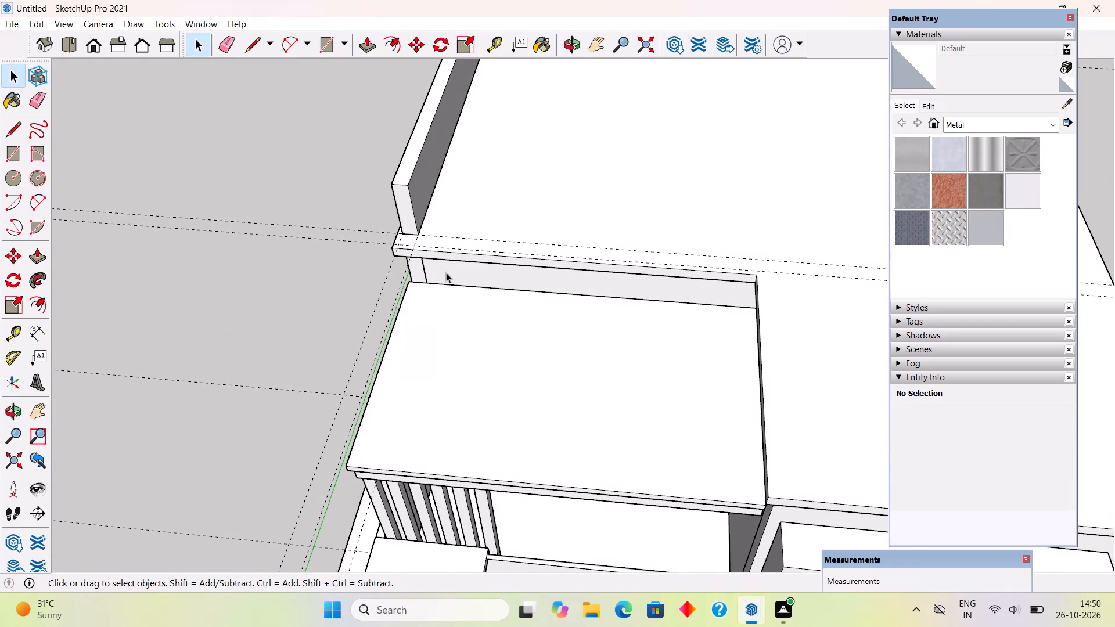
middle_click_drag(446, 273, 508, 177)
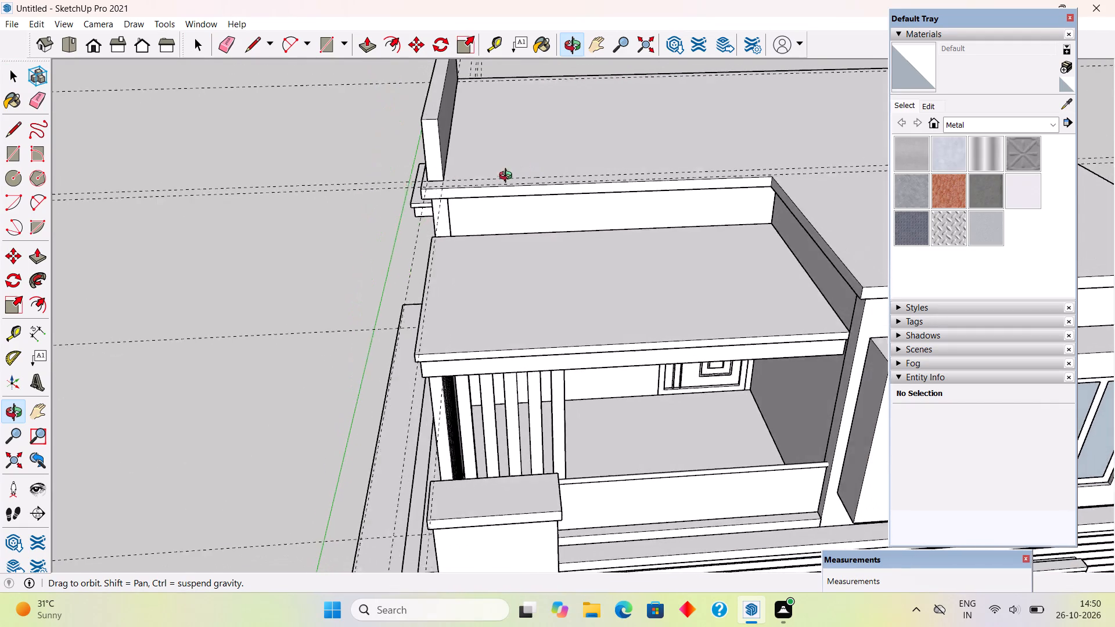
middle_click_drag(508, 177, 484, 209)
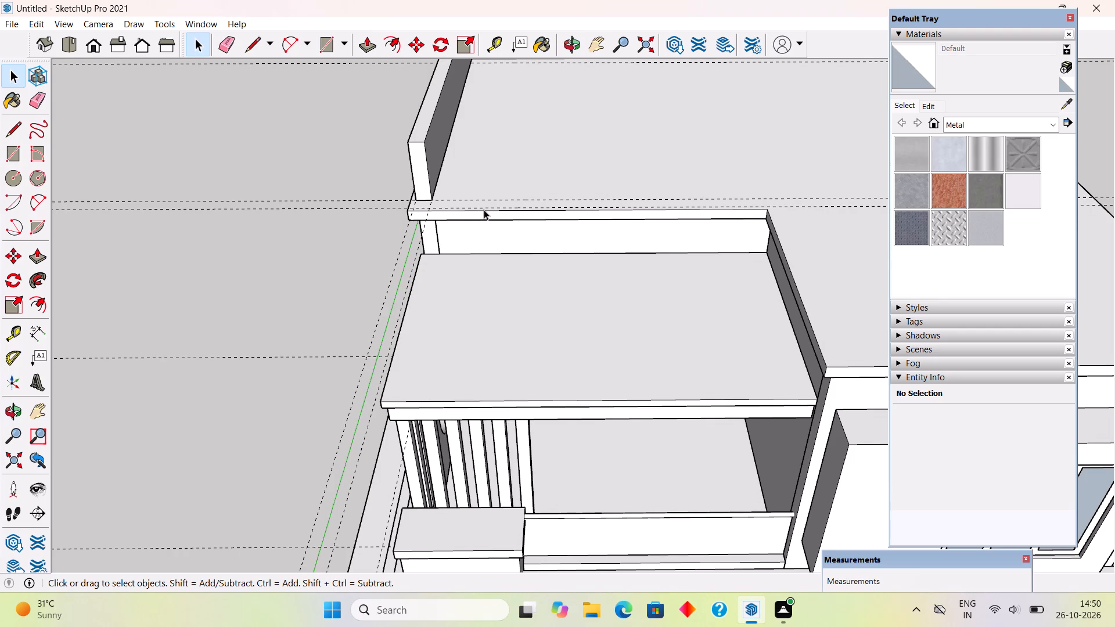
Place a guide 3" in from the upper roof slab's inner side edge beside the lower roof.
scroll(444, 186, "down", 5)
scroll(480, 223, "down", 4)
scroll(526, 279, "down", 2)
middle_click_drag(631, 247, 652, 448)
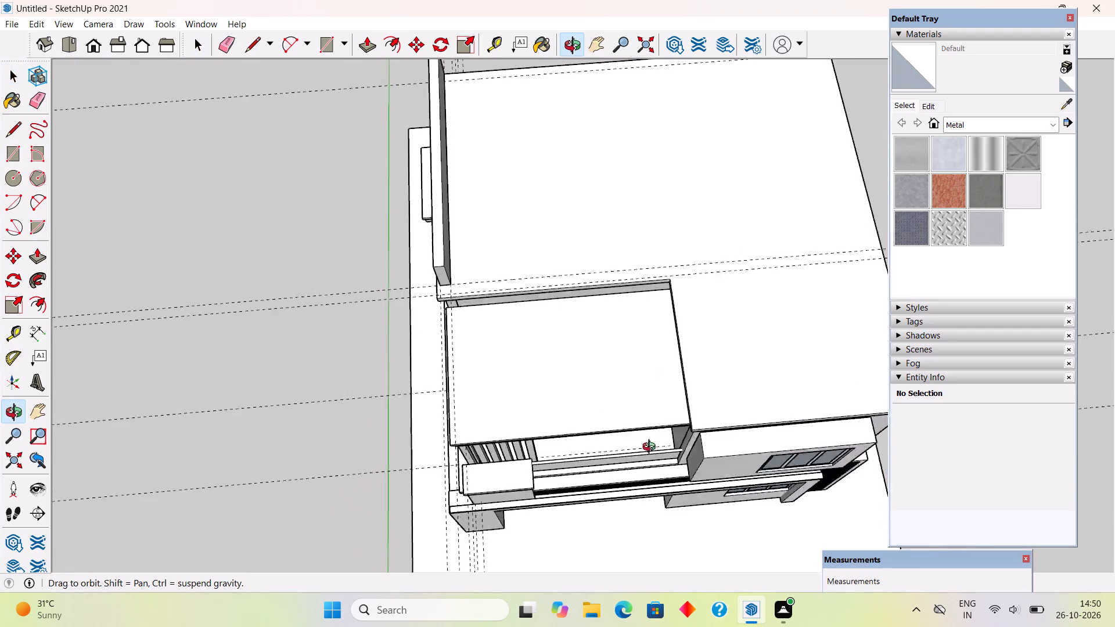
middle_click_drag(652, 448, 650, 428)
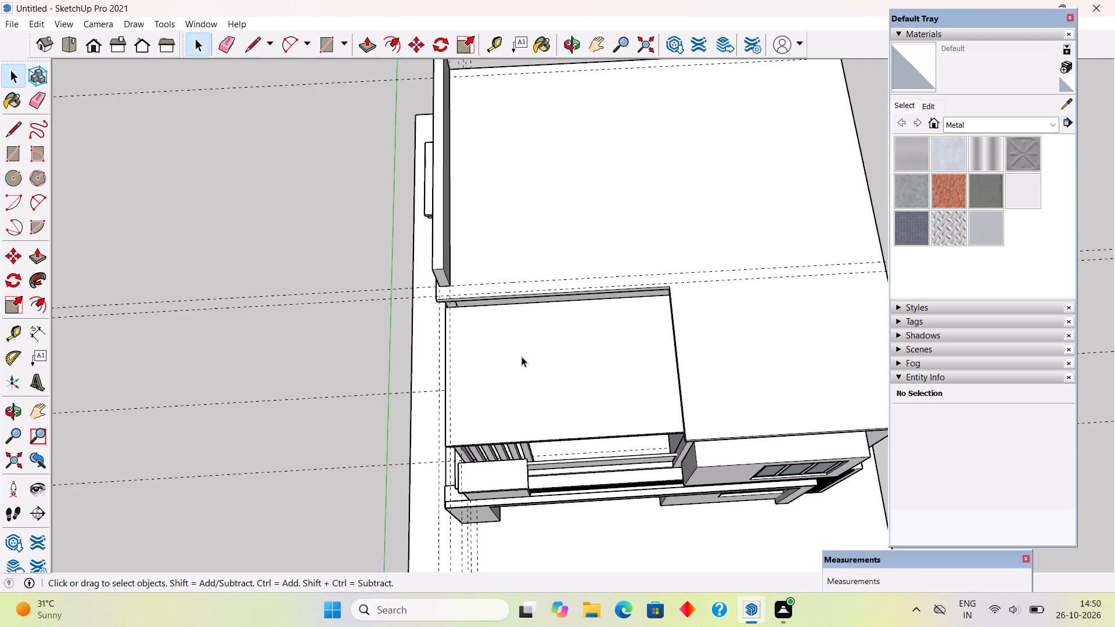
key("t")
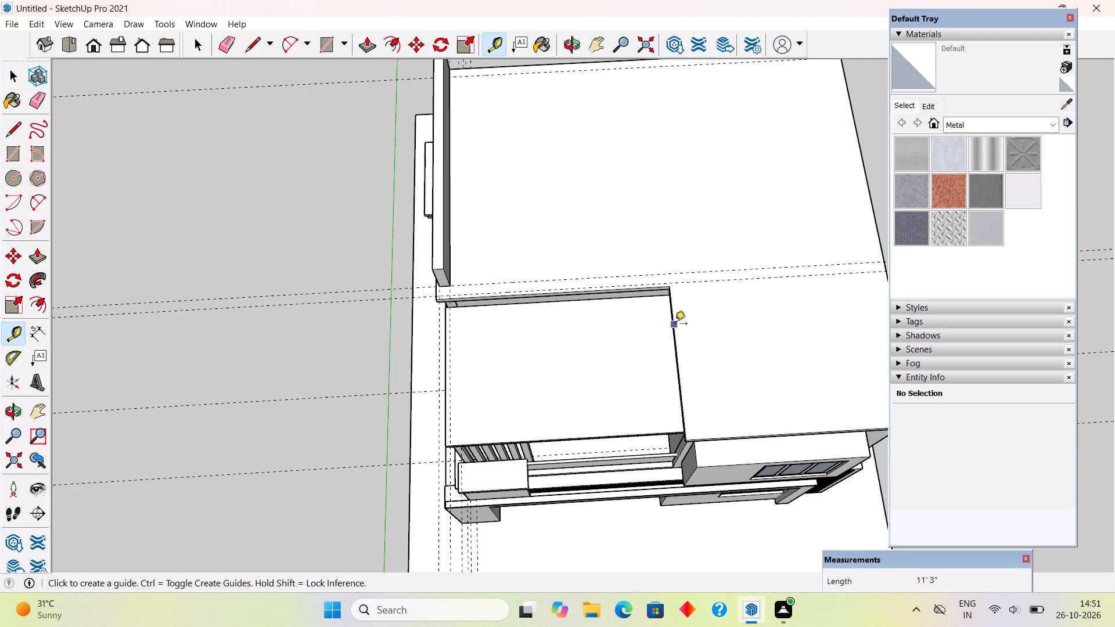
left_click(675, 325)
key("3")
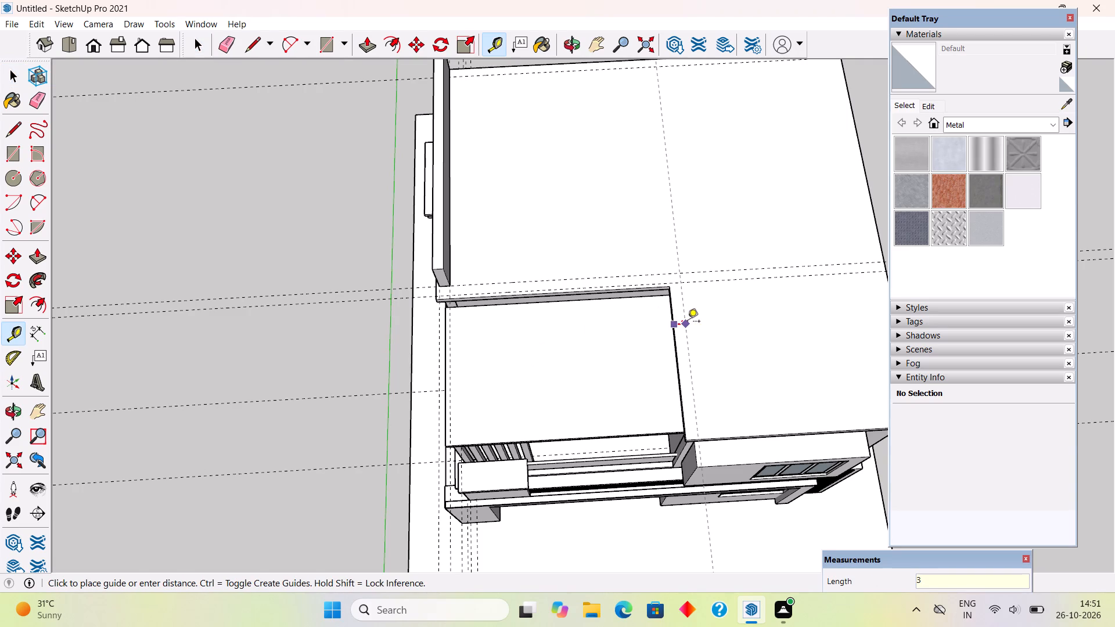
key("shift+quotedbl")
key("Return")
key("space")
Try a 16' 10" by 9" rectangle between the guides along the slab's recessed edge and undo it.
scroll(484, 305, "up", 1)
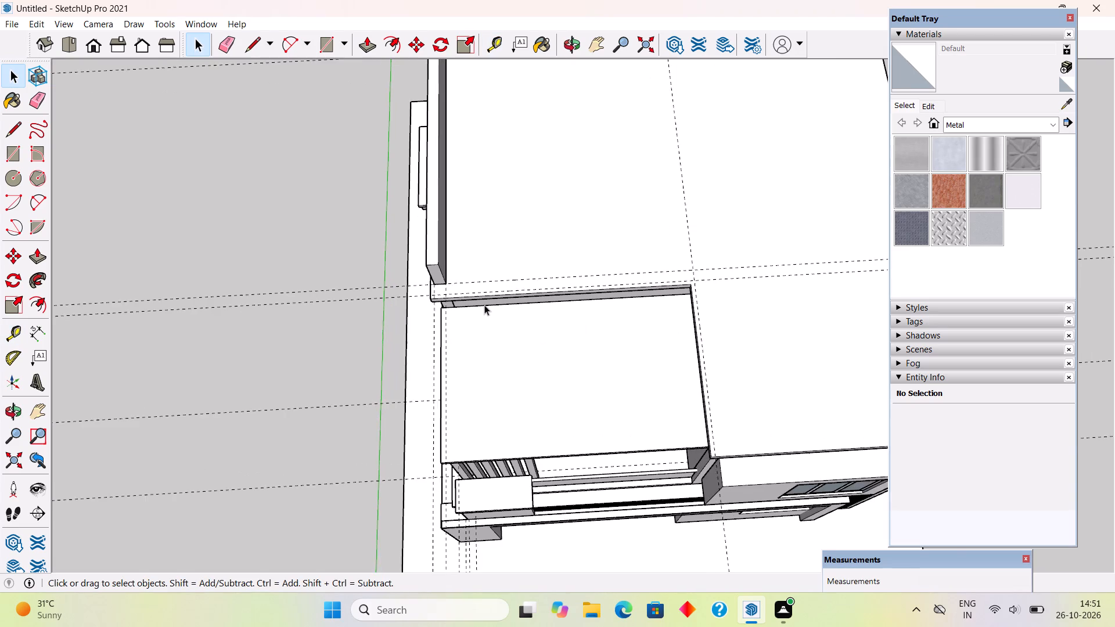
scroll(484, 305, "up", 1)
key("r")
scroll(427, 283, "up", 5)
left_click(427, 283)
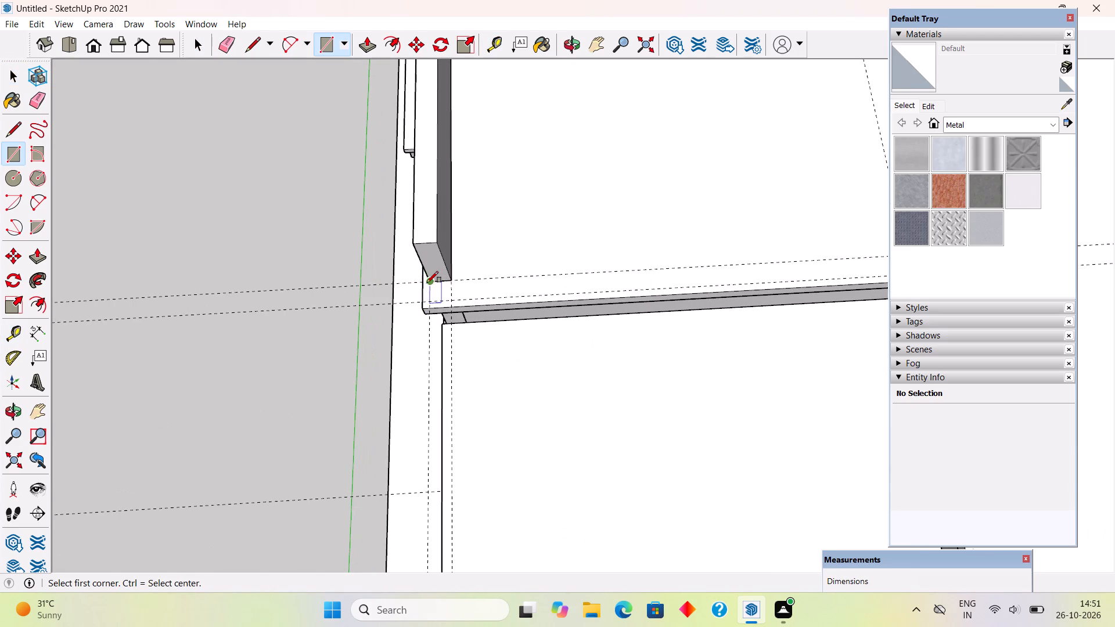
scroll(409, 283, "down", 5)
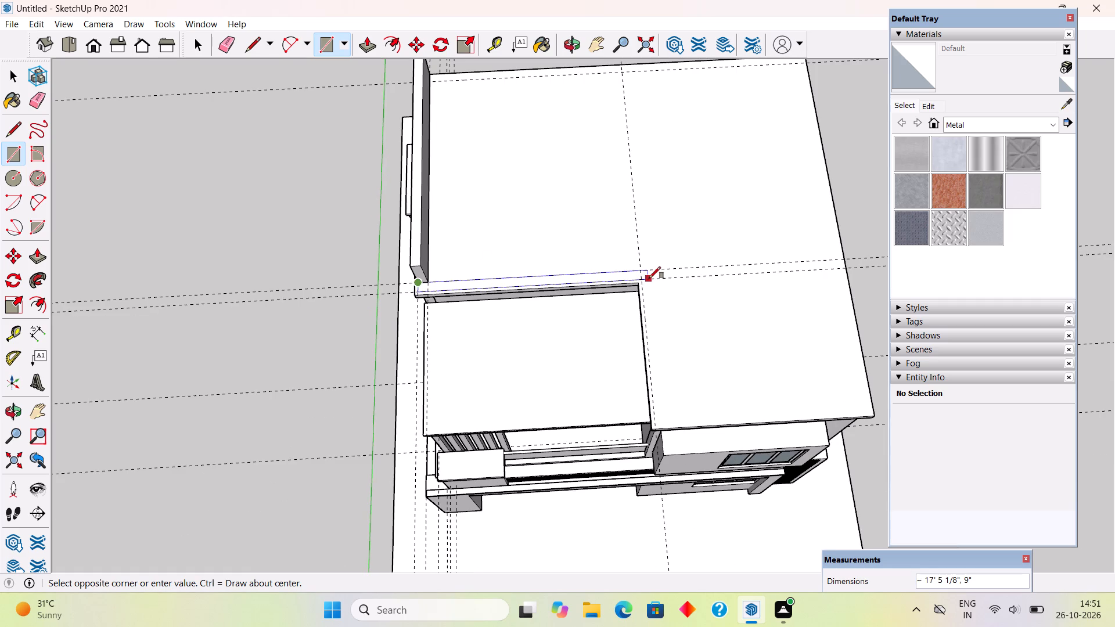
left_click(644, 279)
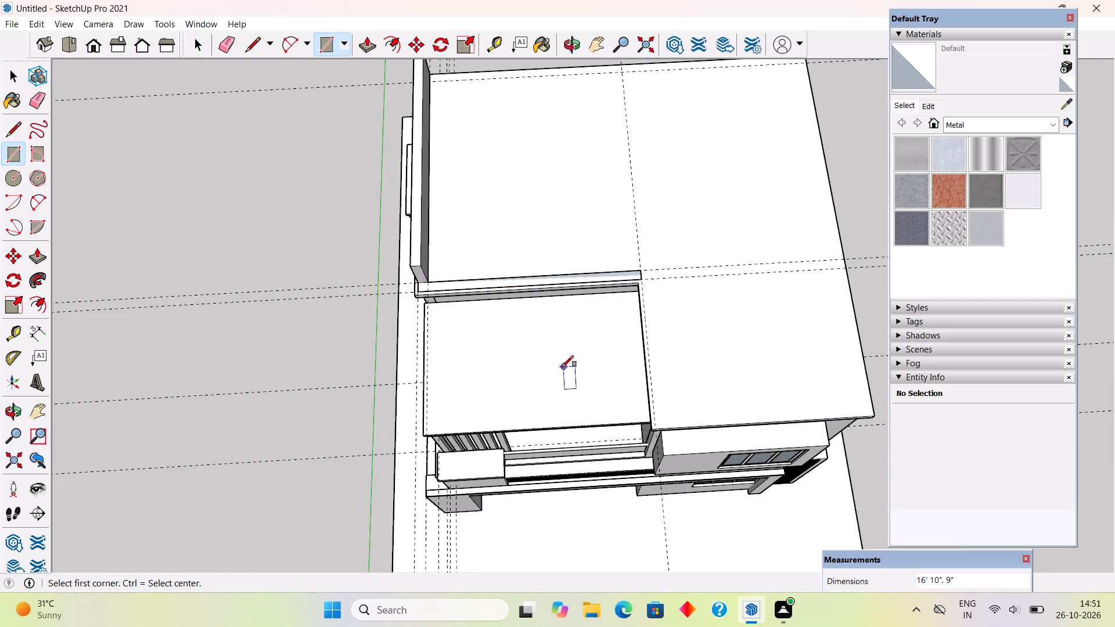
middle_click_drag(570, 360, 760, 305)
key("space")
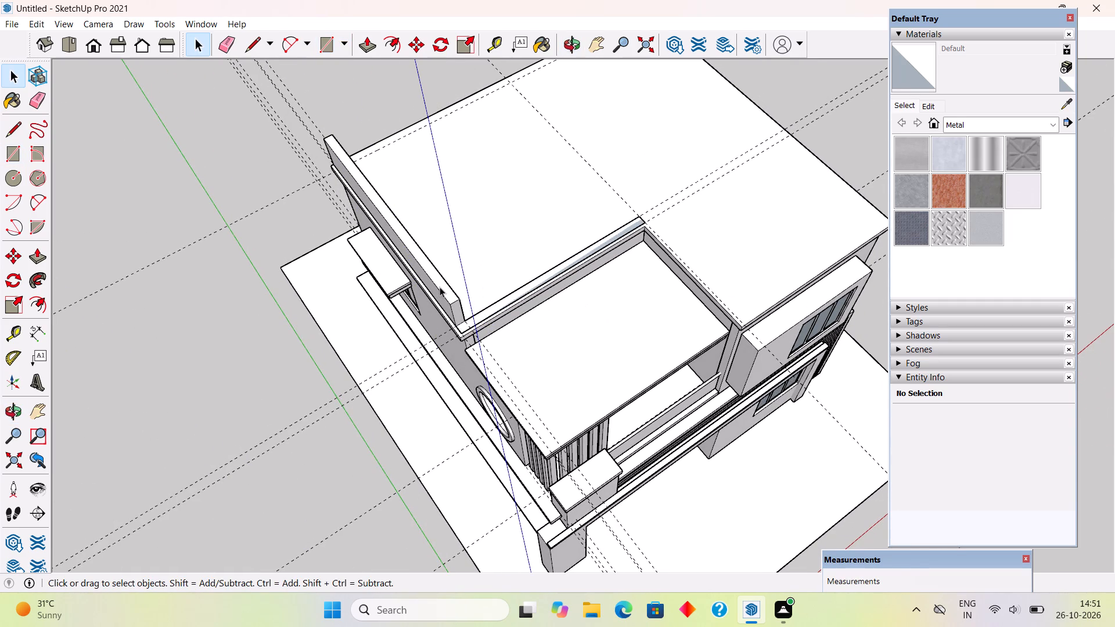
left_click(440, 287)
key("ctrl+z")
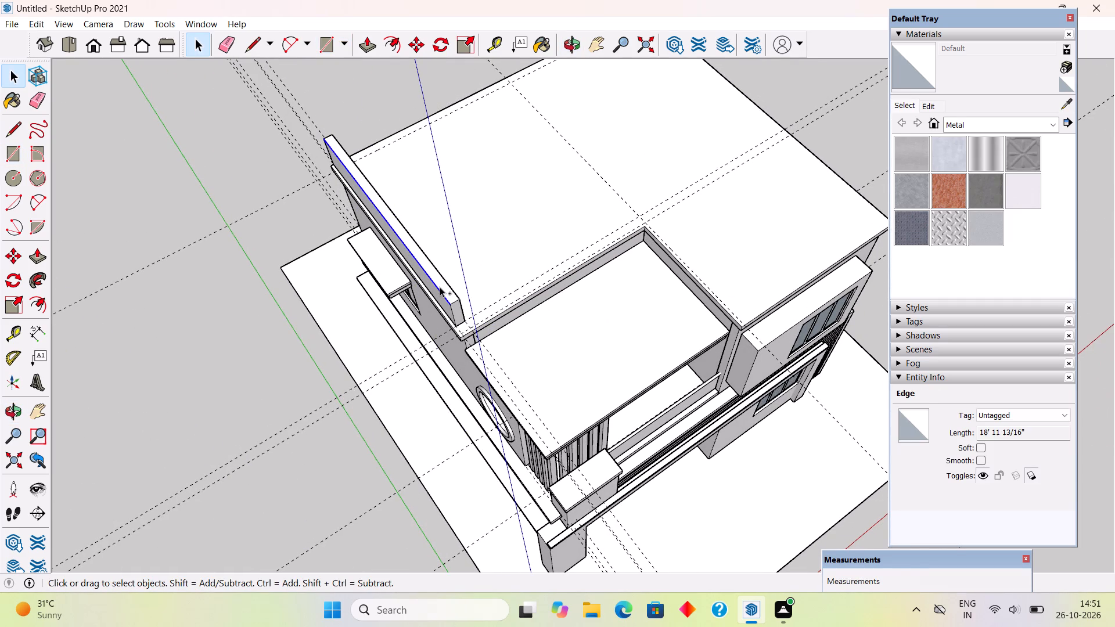
Make the existing parapet wall on the round-window side a group.
triple_click(451, 302)
right_click(451, 302)
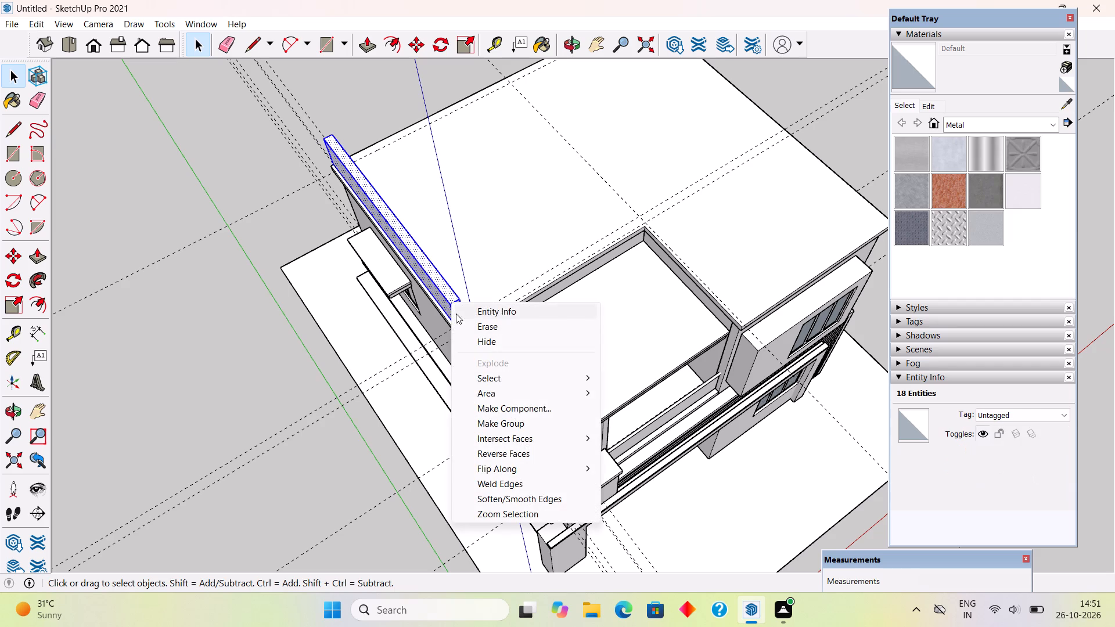
left_click(492, 419)
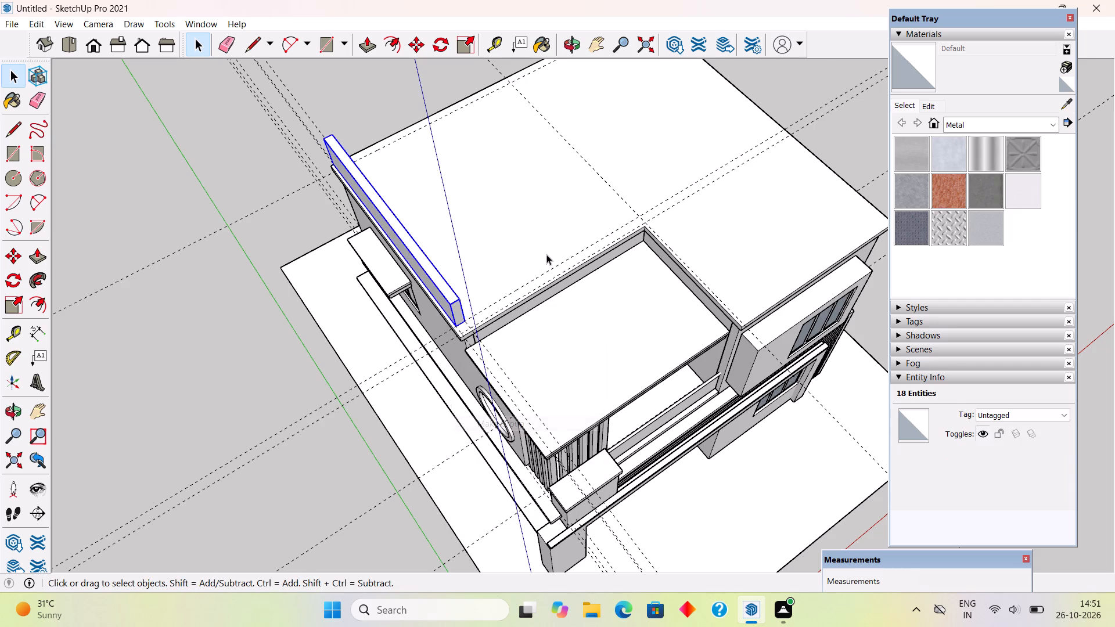
Draw a 16' 10" by 9" rectangle between the guides along the recessed edge, from the grouped parapet's outer corner to the inner side guide.
scroll(546, 254, "up", 5)
middle_click_drag(537, 292, 497, 322)
key("r")
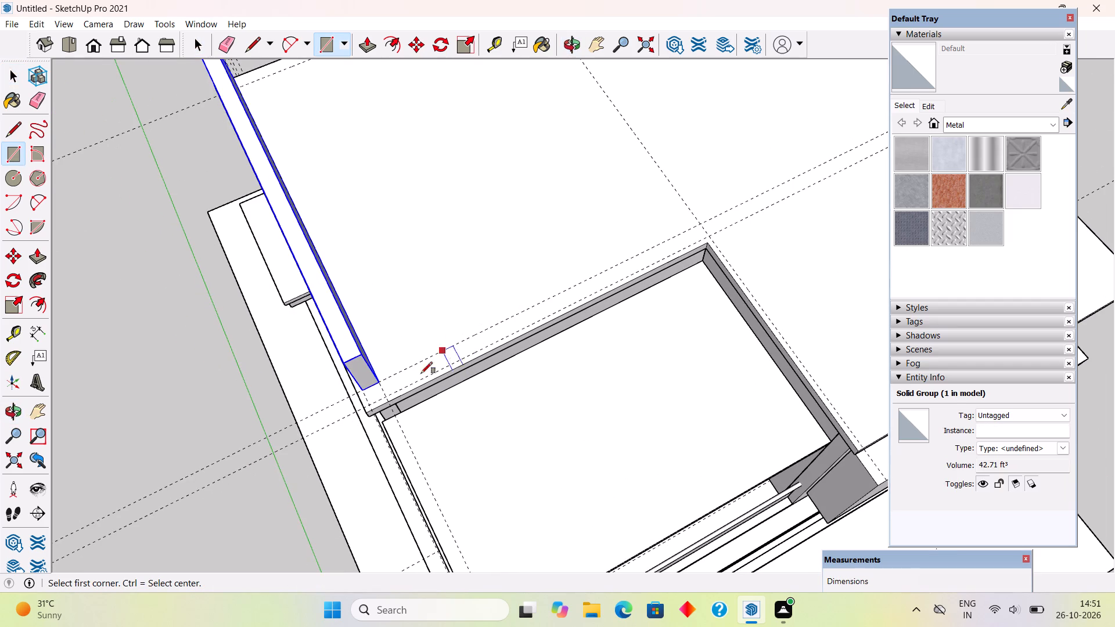
left_click(366, 388)
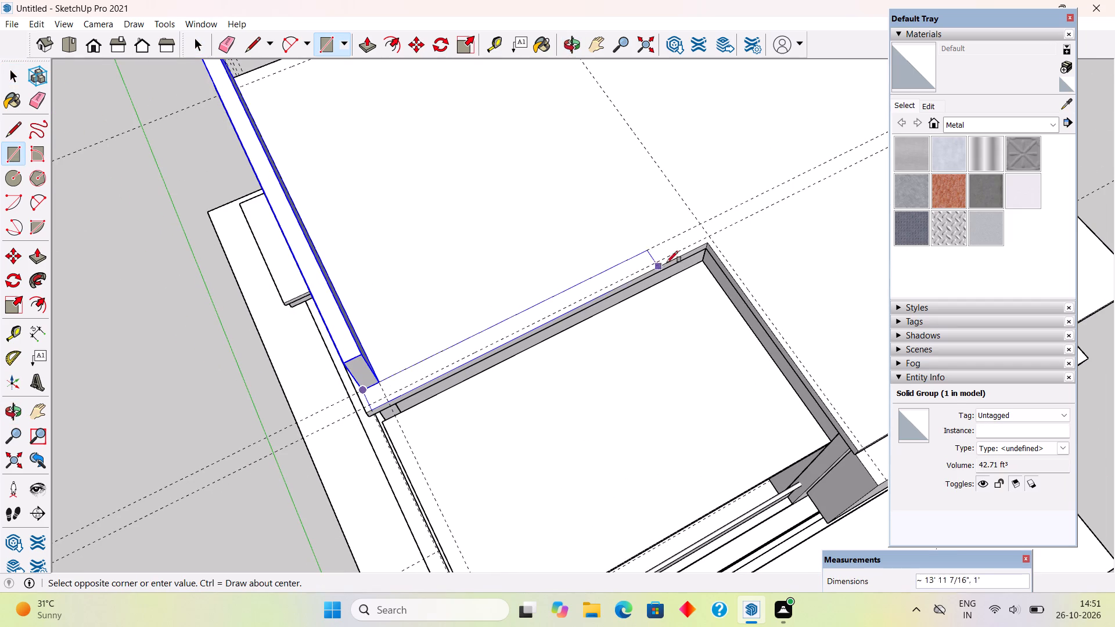
left_click(708, 237)
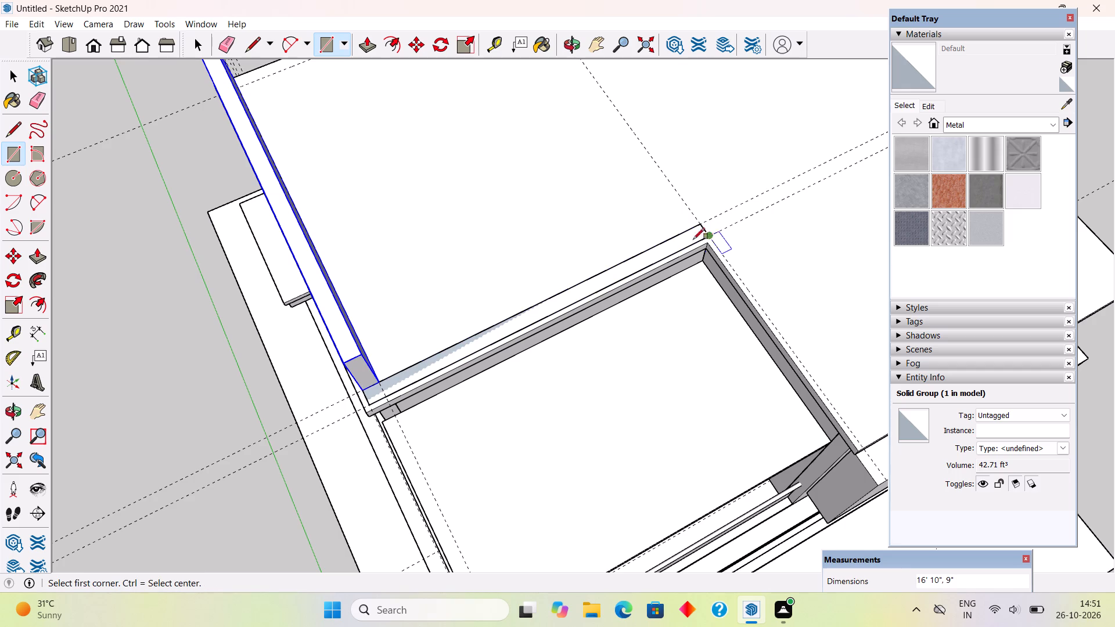
Push/Pull the recessed edge's rectangle 3' upward to match the adjoining parapet wall's height.
key("p")
left_click(371, 396)
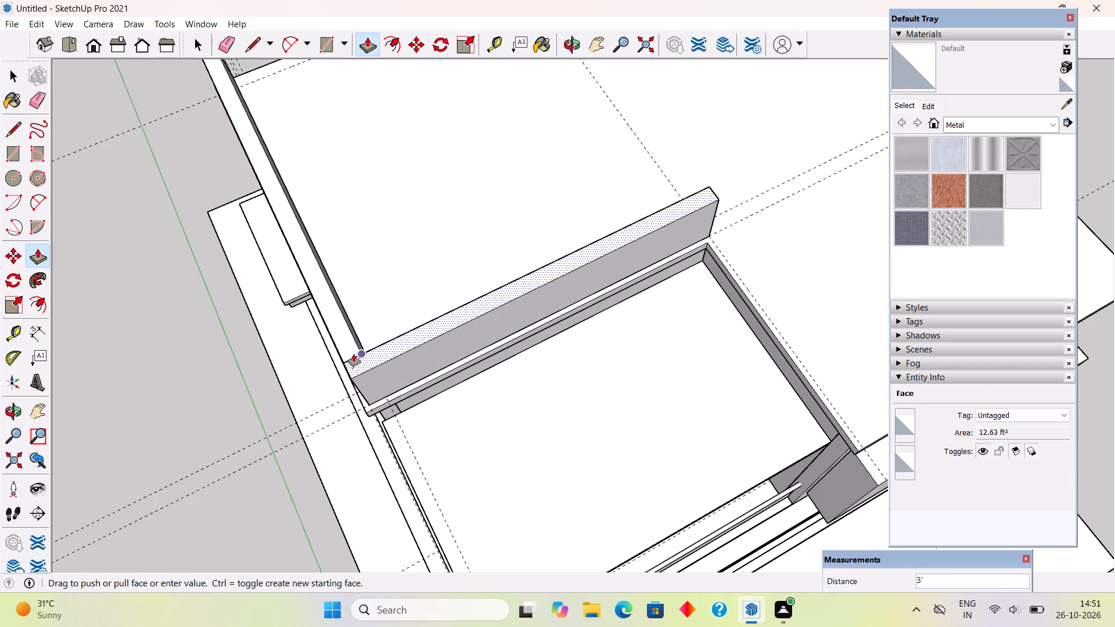
left_click(354, 354)
double_click(412, 365)
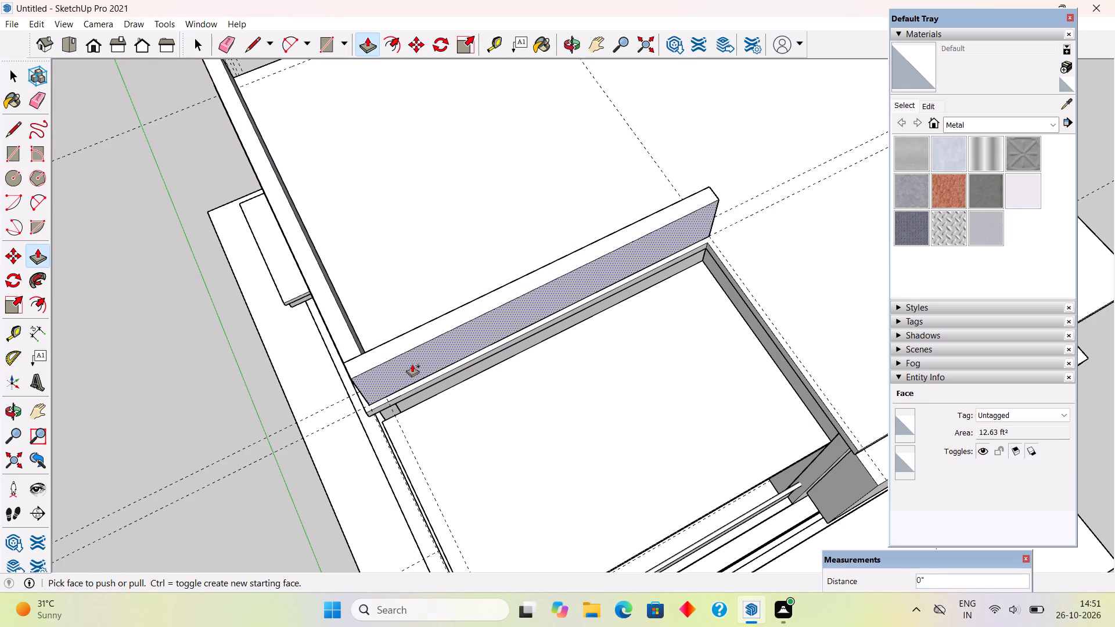
key("ctrl+z")
key("space")
Make the parapet wall along the recessed edge a group.
triple_click(412, 365)
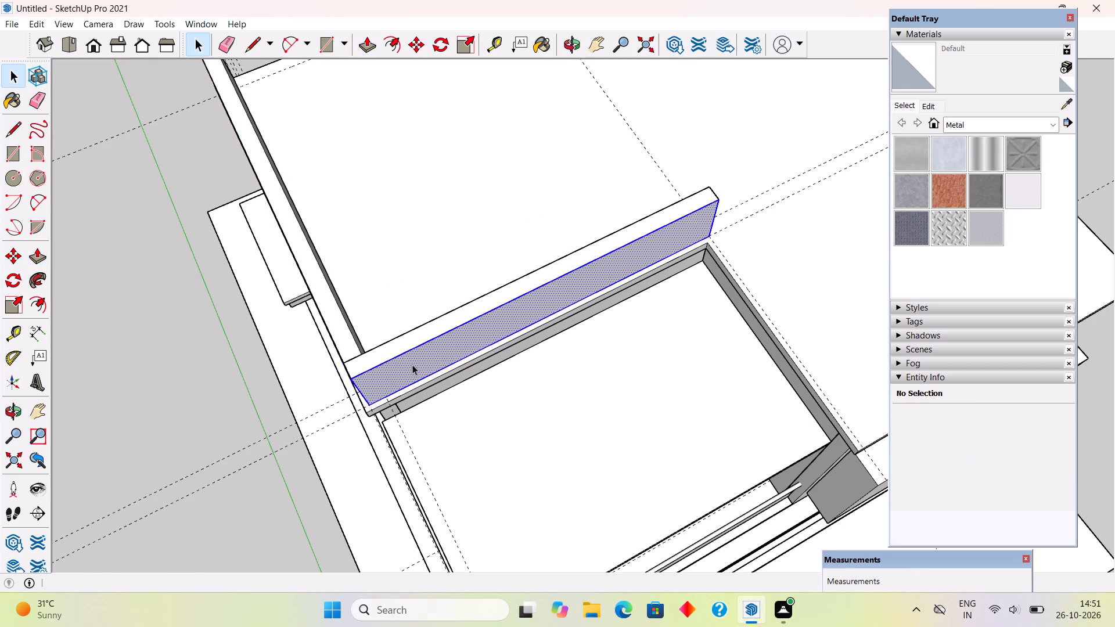
right_click(412, 365)
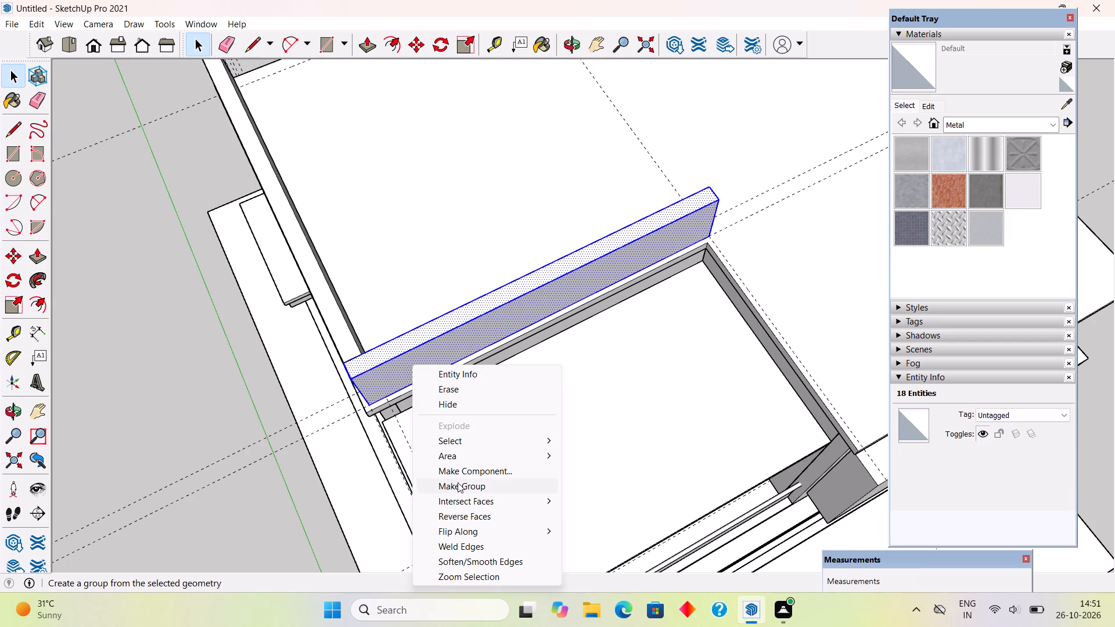
left_click(458, 482)
Place a guide 9" in from the inner side edge's 3" guide on the upper roof slab.
scroll(452, 458, "down", 2)
middle_click_drag(438, 417, 332, 264)
scroll(321, 265, "down", 4)
middle_click_drag(649, 312, 618, 403)
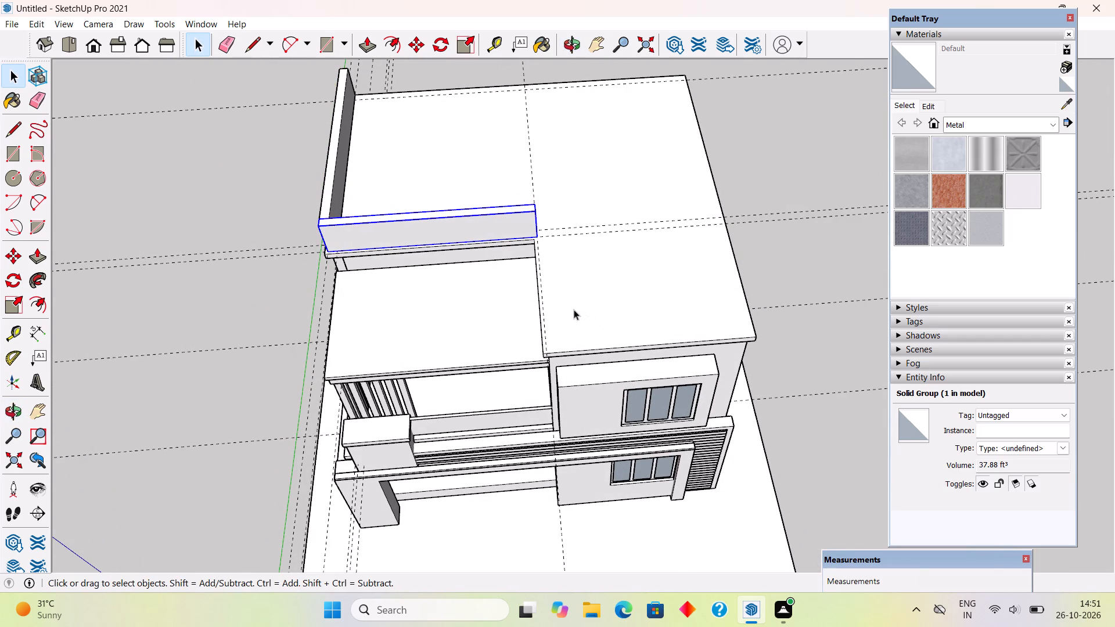
scroll(574, 309, "up", 3)
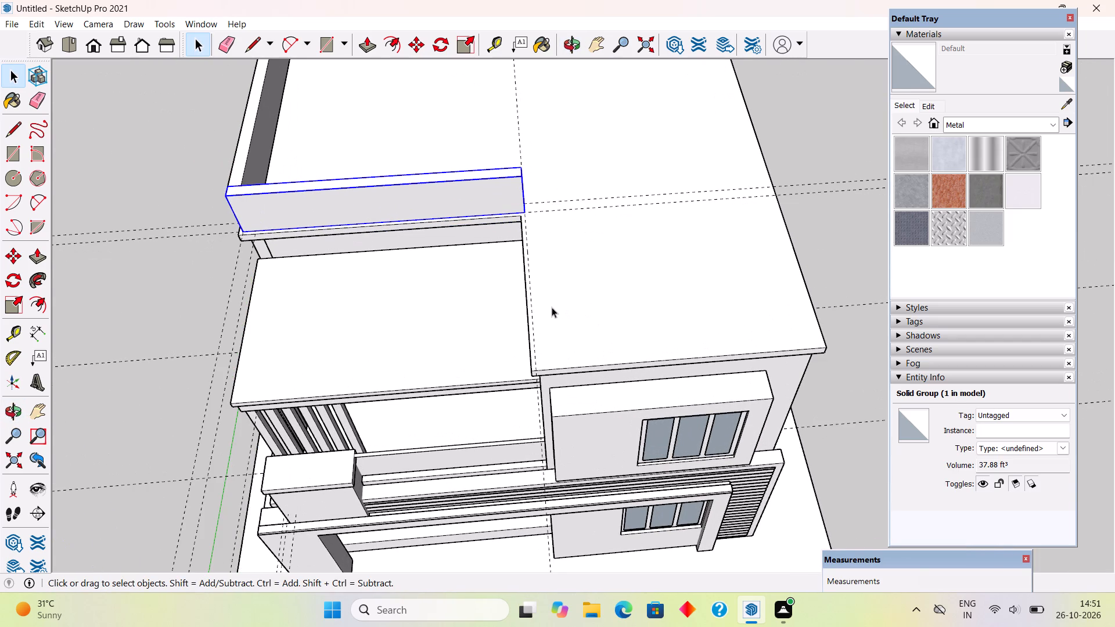
key("t")
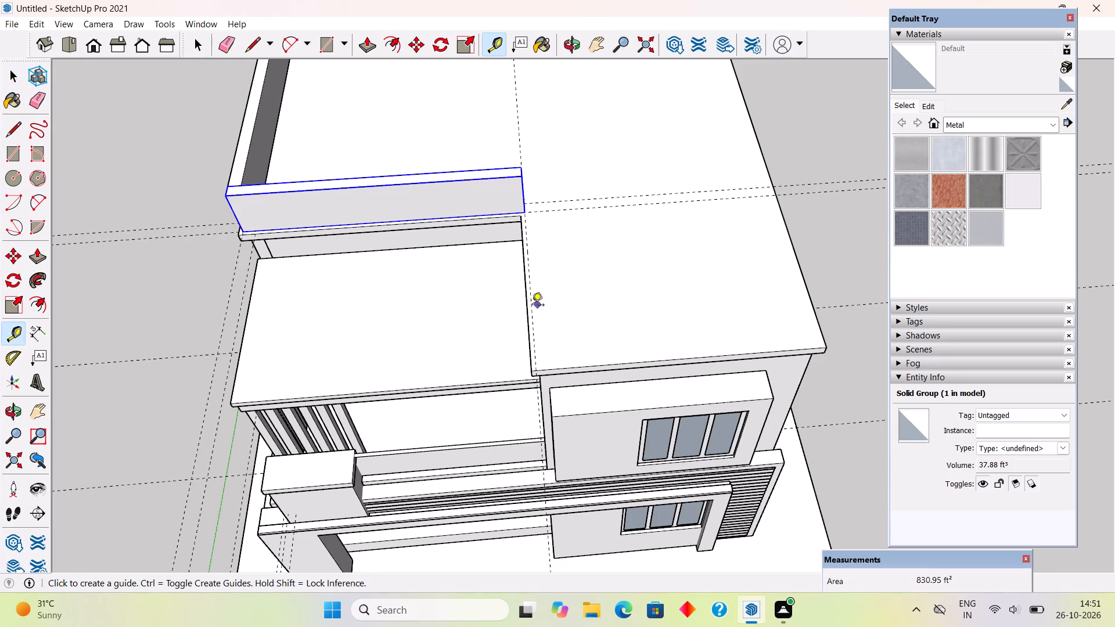
left_click(528, 310)
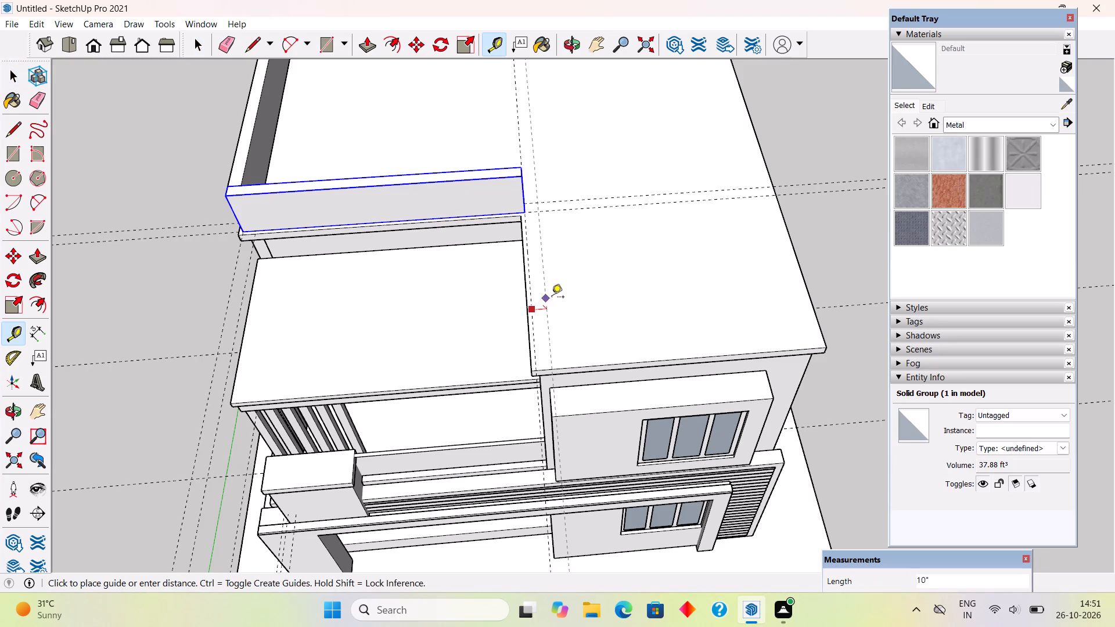
key("9")
key("shift+quotedbl")
key("Return")
Place a guide 3" in from the upper roof slab's front edge and another 9" beyond it.
middle_click_drag(555, 306, 553, 353)
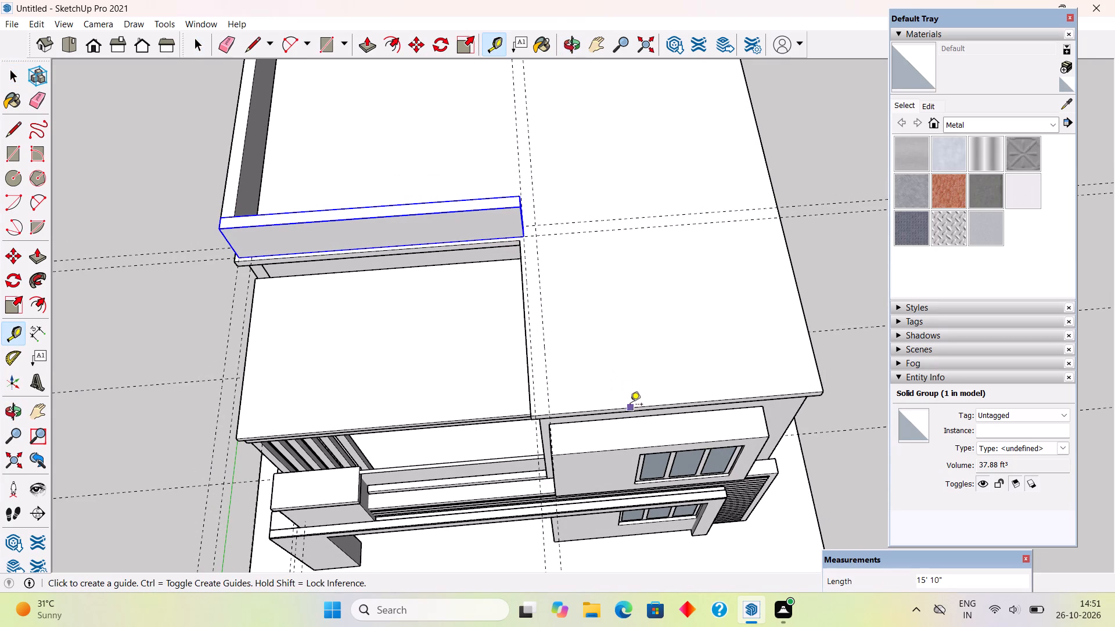
left_click(630, 405)
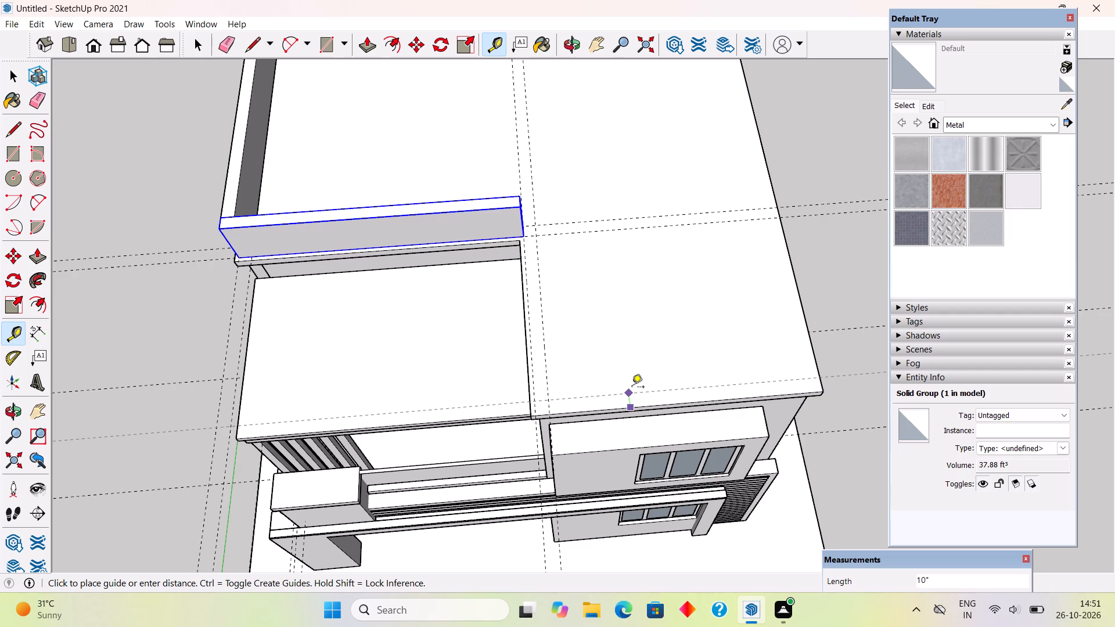
key("3")
key("shift+quotedbl")
key("Return")
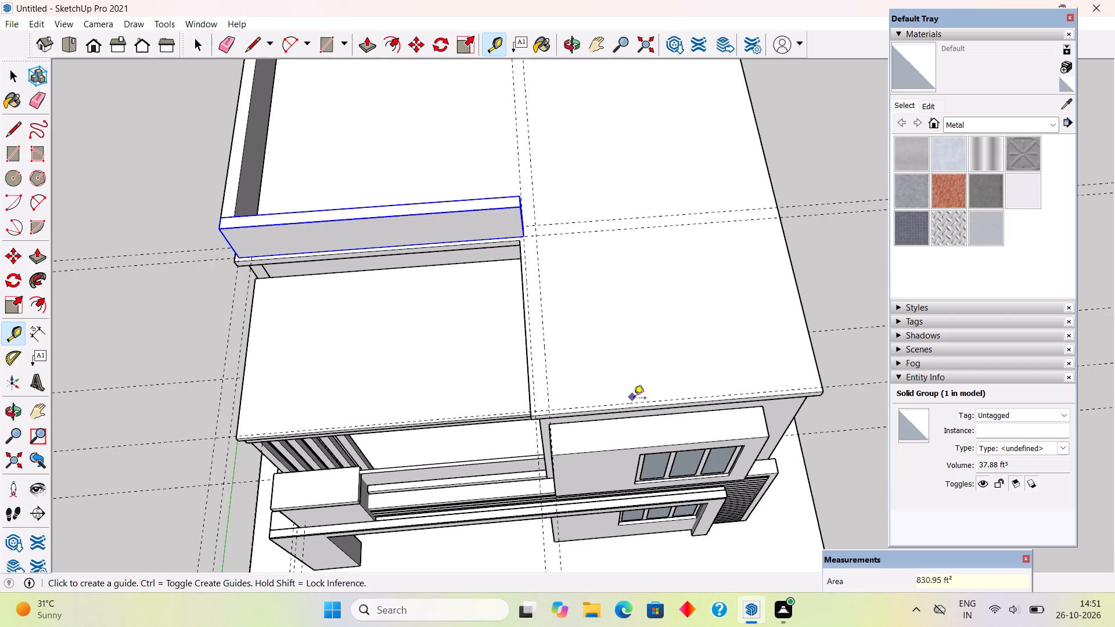
left_click(636, 402)
key("9")
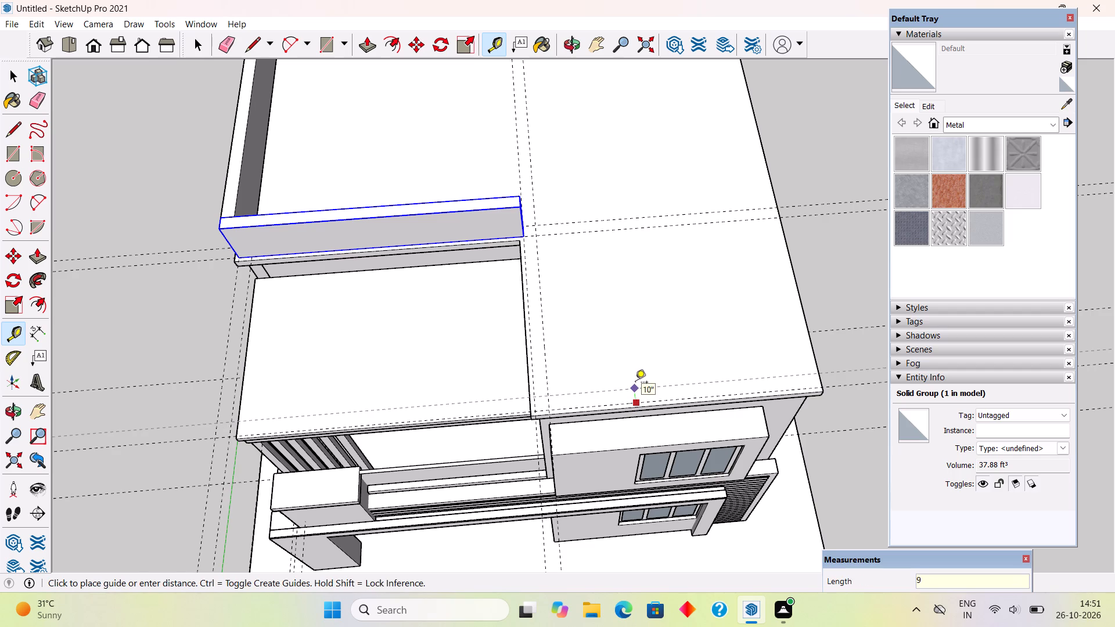
key("shift+quotedbl")
key("Return")
Place a guide 3" in from the slab's outer side edge, opposite the round-window side, and another 9" beyond it.
scroll(473, 335, "down", 4)
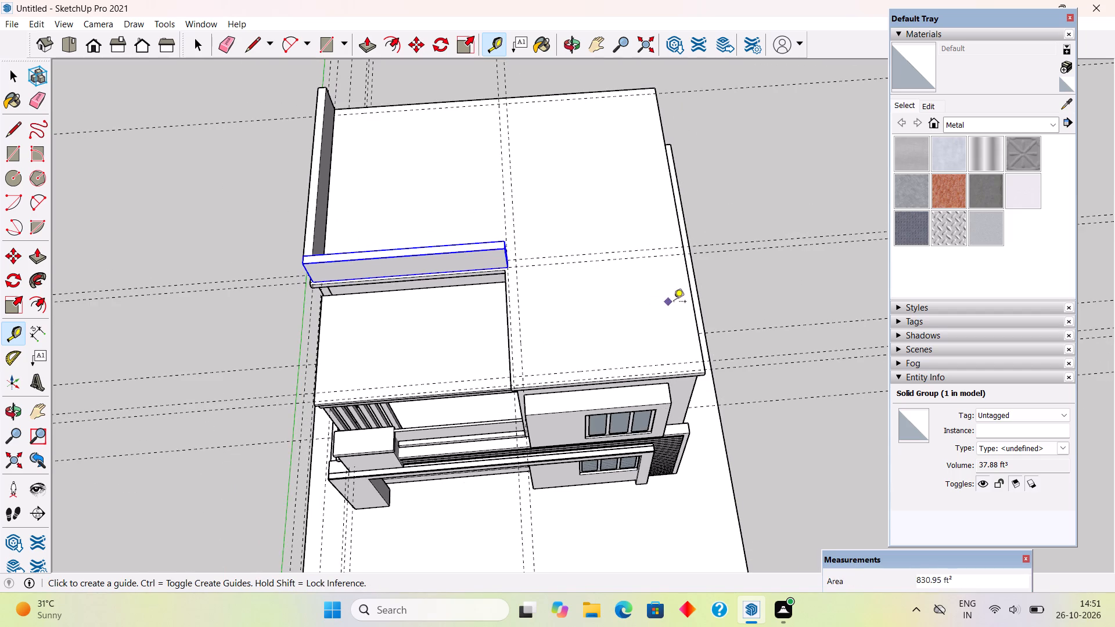
scroll(676, 303, "up", 3)
middle_click_drag(727, 308, 611, 99)
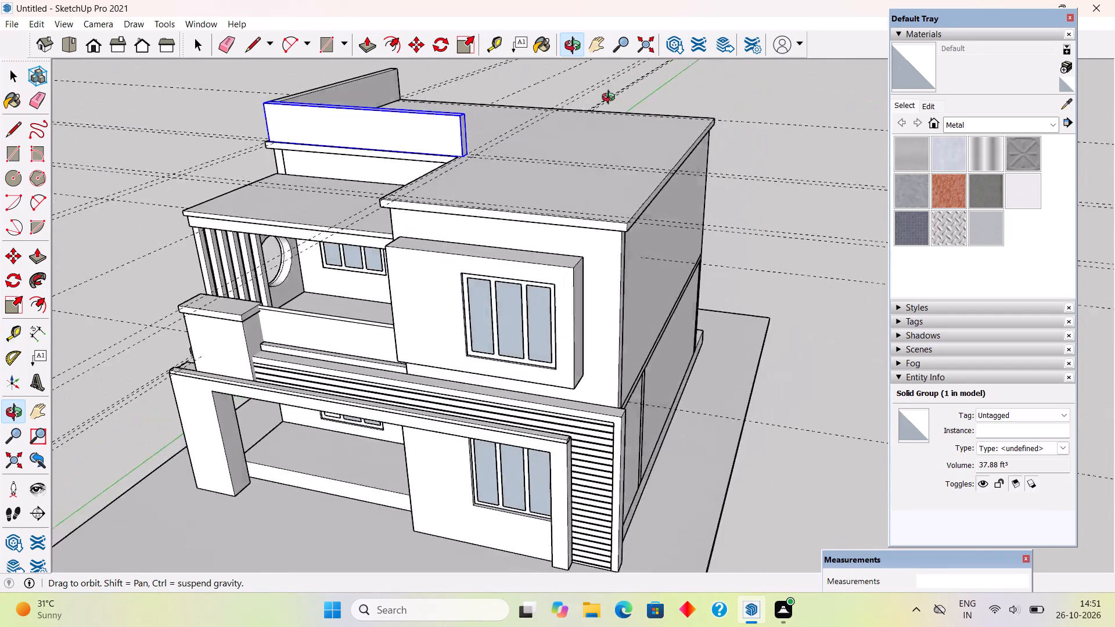
middle_click_drag(611, 99, 690, 89)
middle_click_drag(681, 262, 654, 391)
scroll(684, 265, "up", 3)
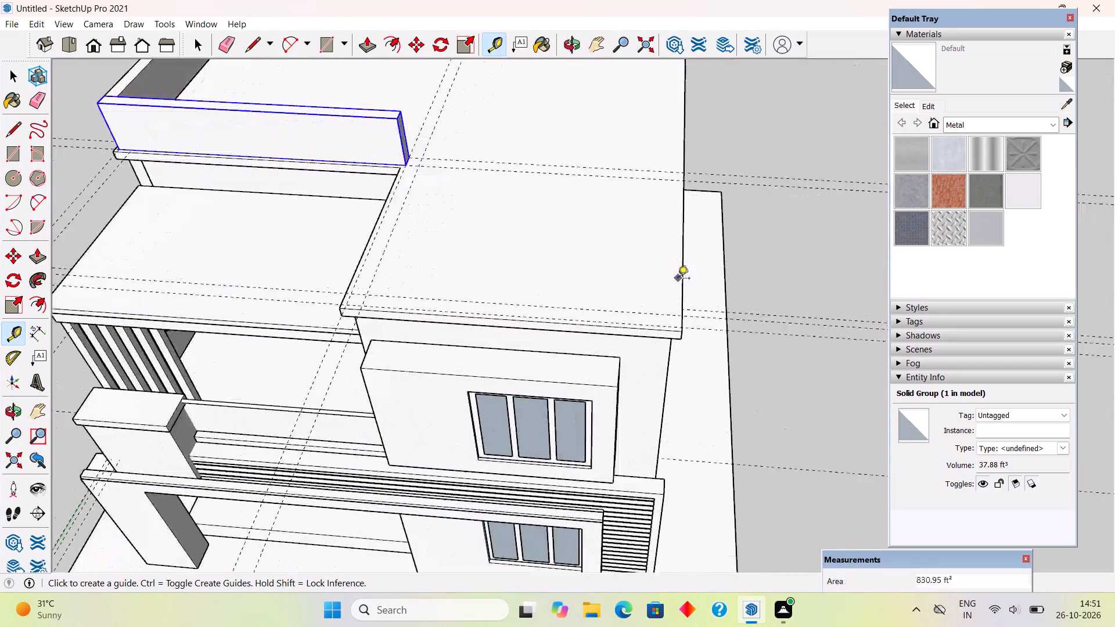
left_click(681, 272)
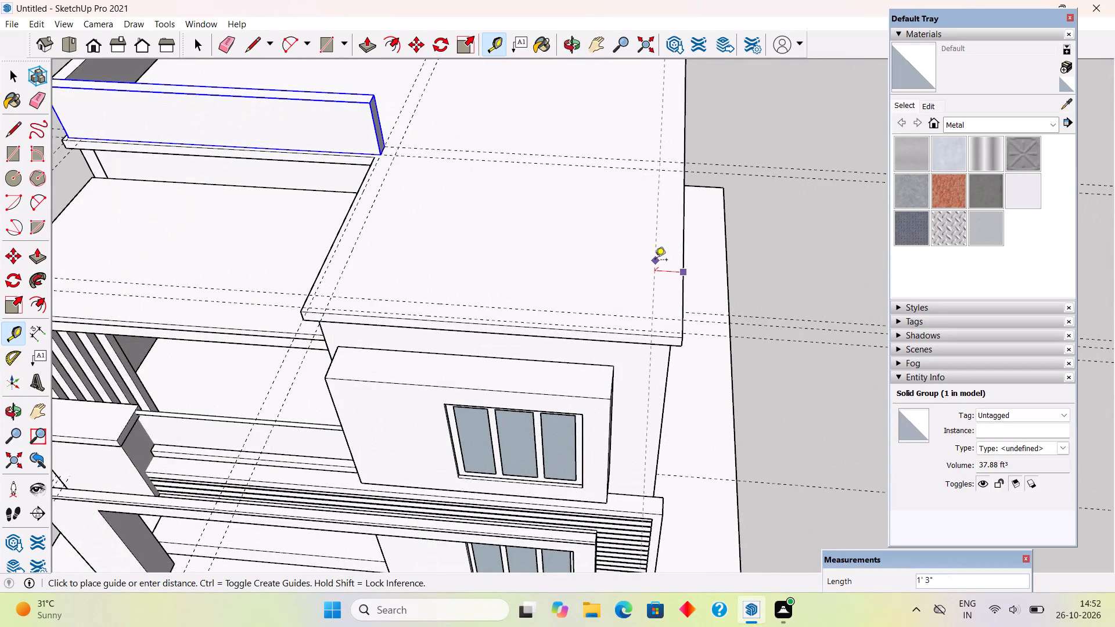
type("3\"")
key("Return")
left_click(677, 286)
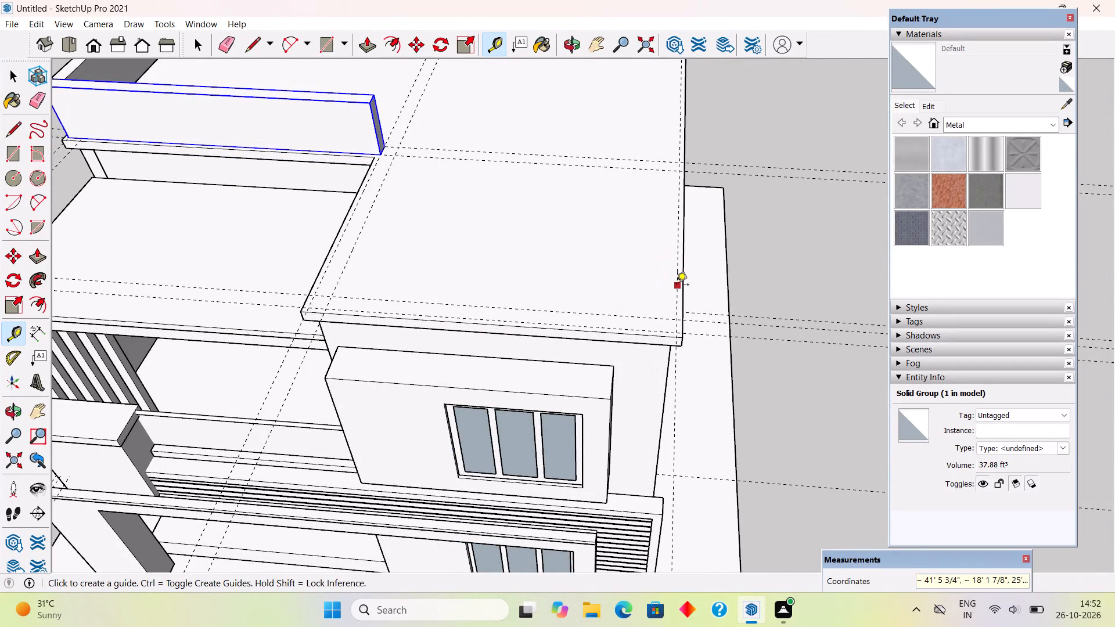
key("9")
key("shift+quotedbl")
key("Return")
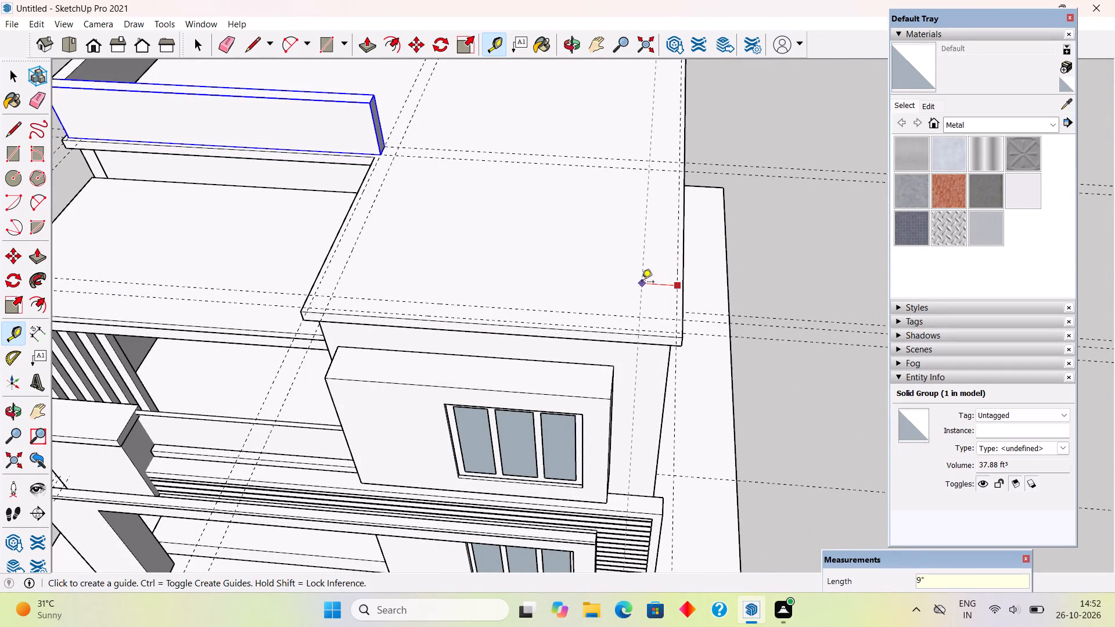
Draw a 15' 4" by 9" rectangle between the guides along the upper roof slab's front edge.
key("space")
middle_click_drag(597, 349, 597, 386)
key("r")
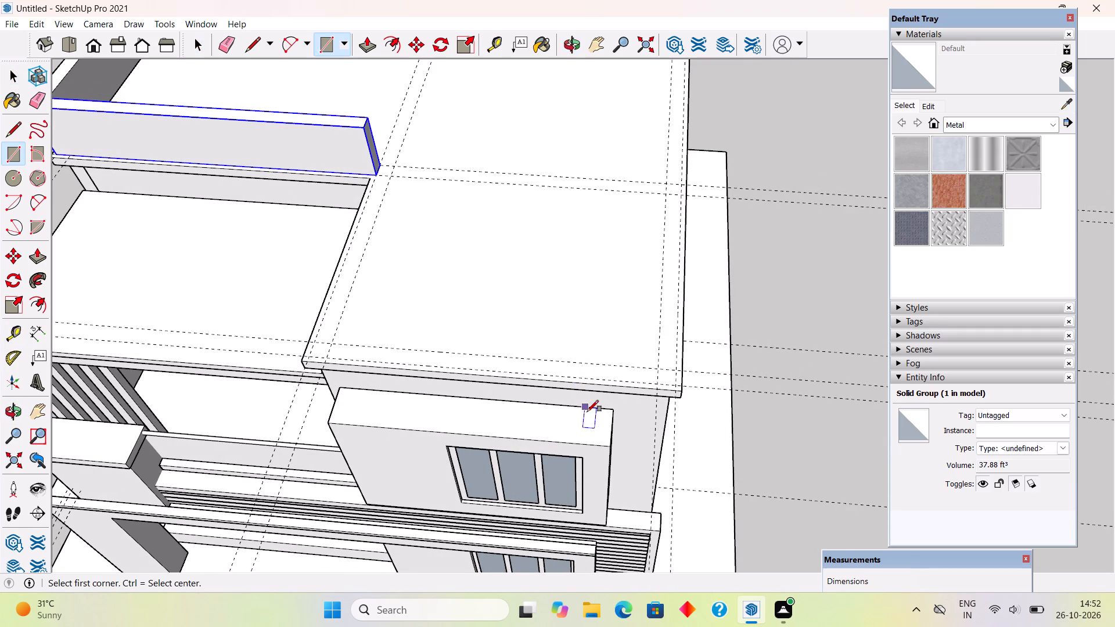
left_click(314, 343)
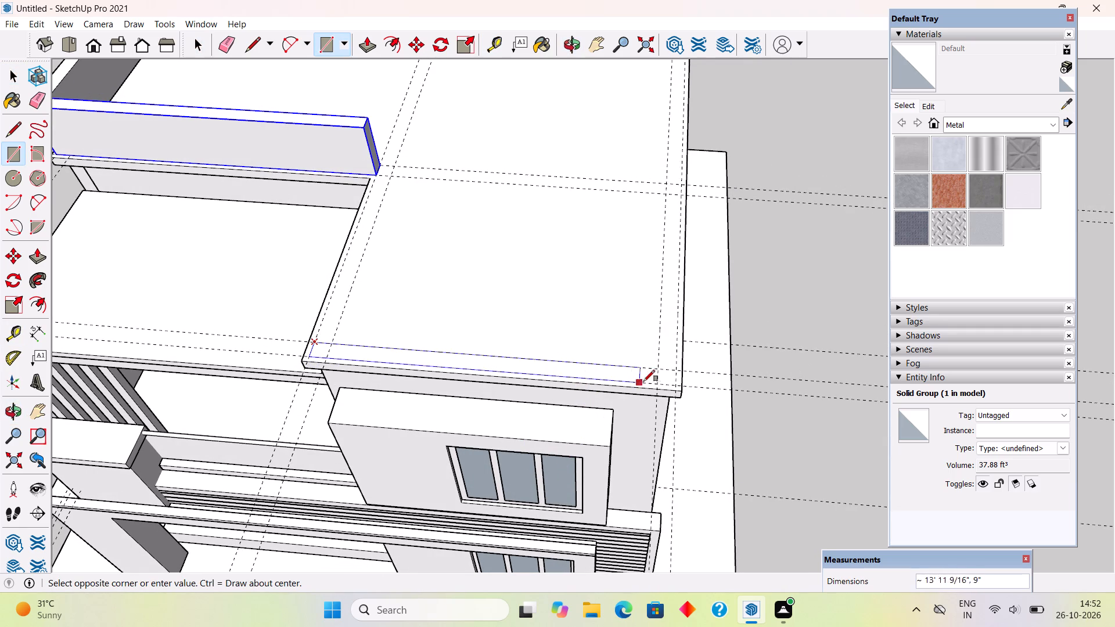
left_click(678, 385)
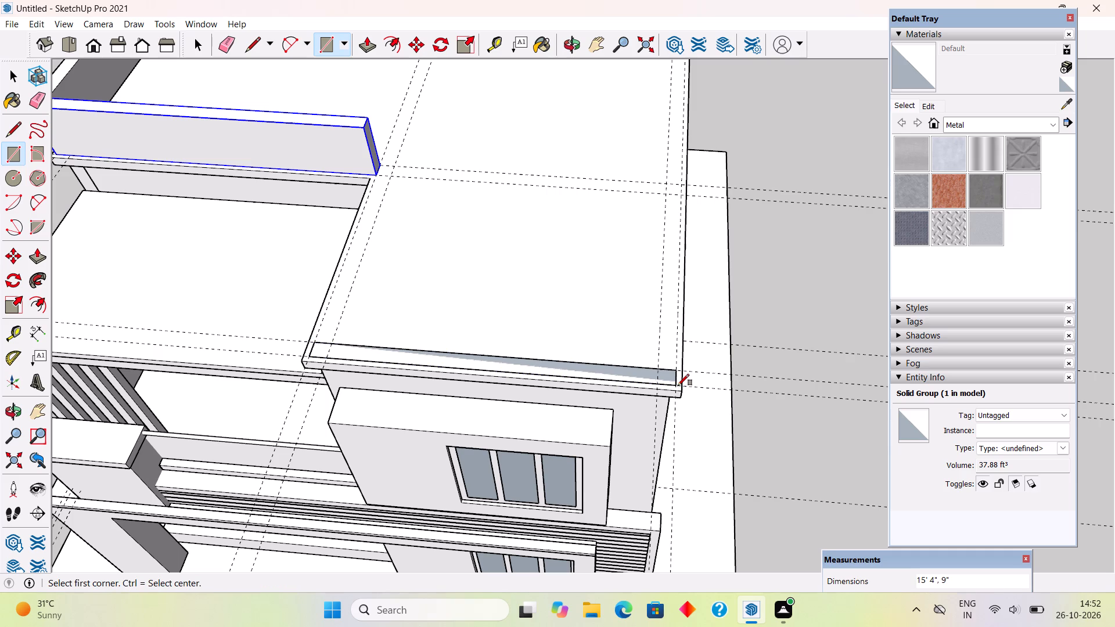
key("space")
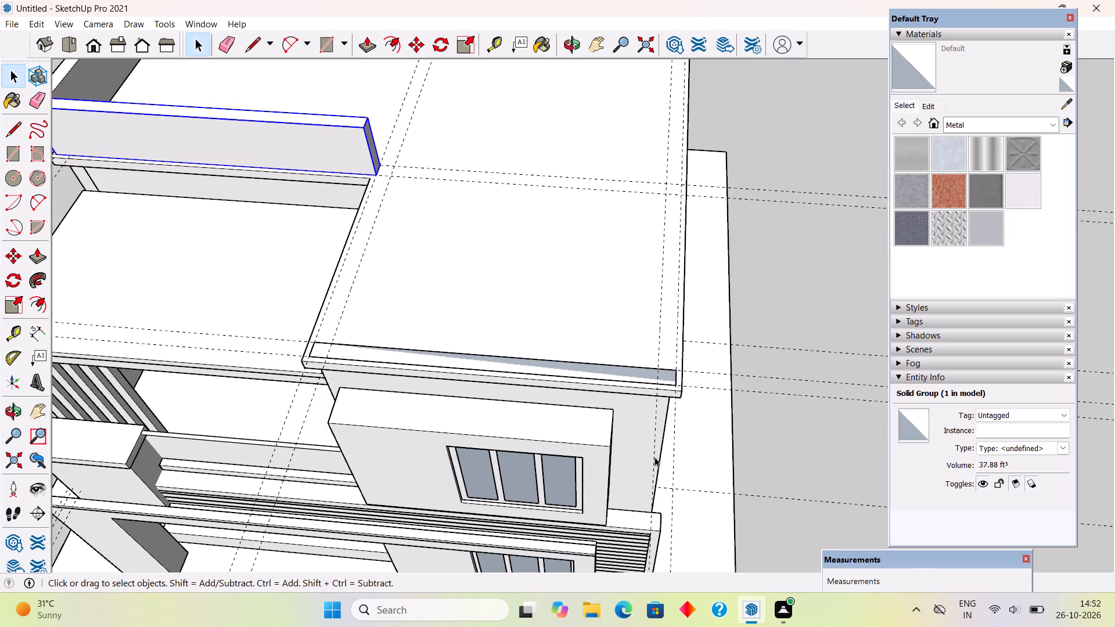
Push/Pull the 9" strip along the slab's front edge up 3' to form the front parapet wall.
middle_click_drag(657, 457, 877, 432)
key("p")
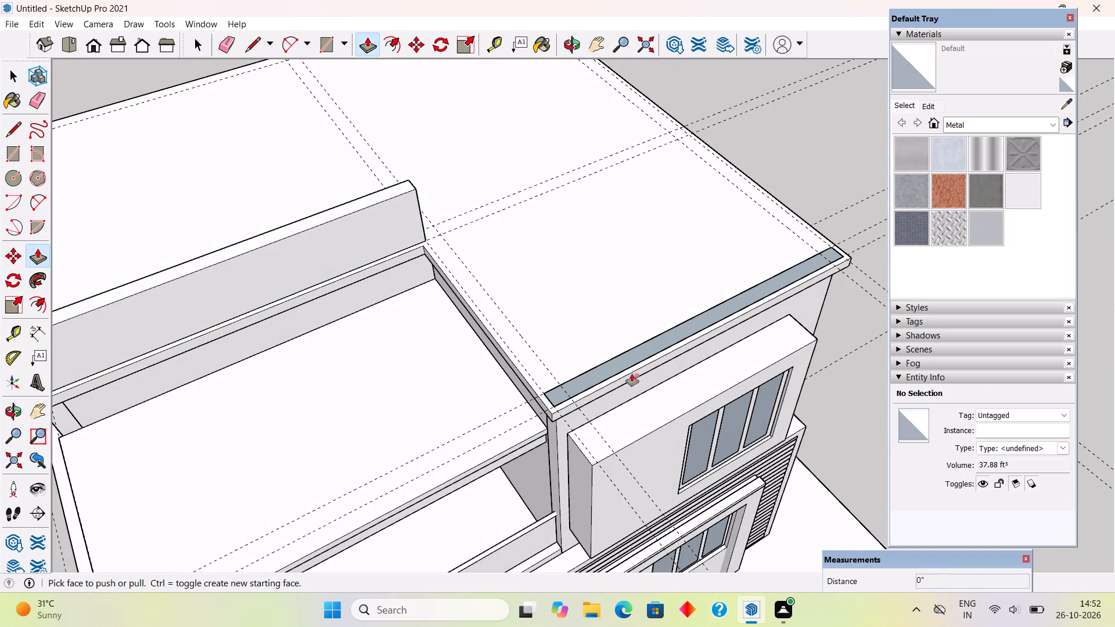
left_click(618, 363)
type("3'")
key("Return")
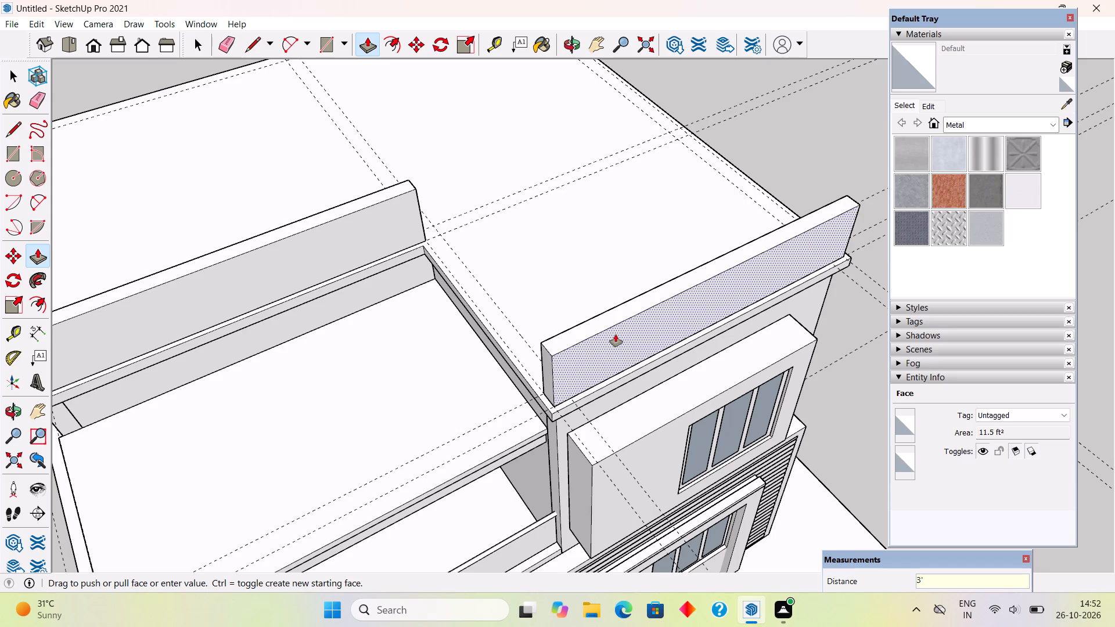
key("space")
Make the front parapet wall a group.
triple_click(618, 337)
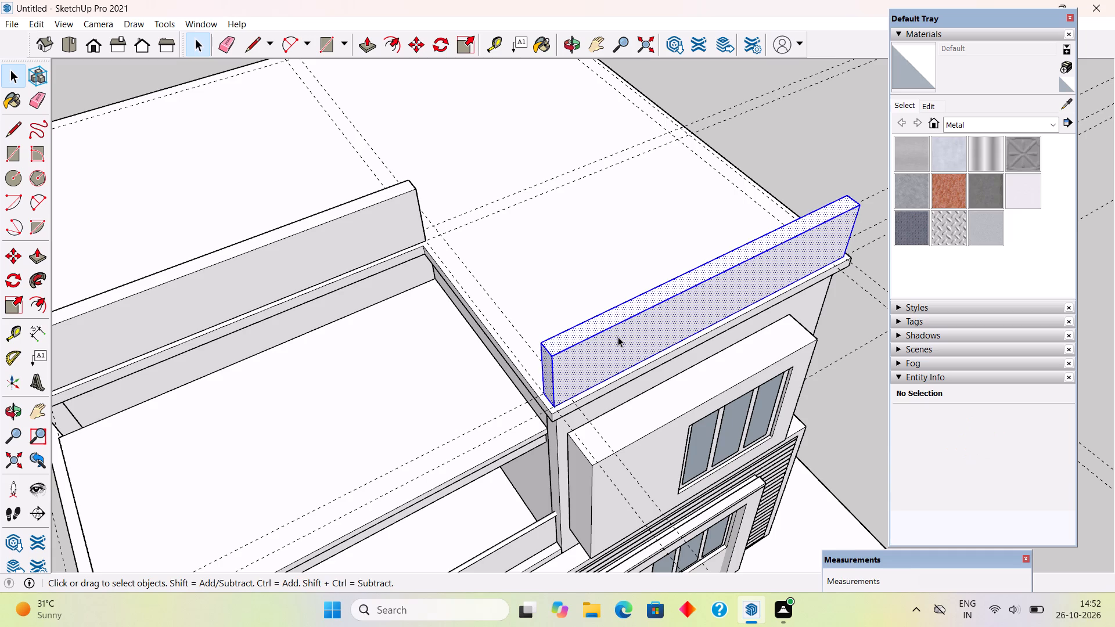
right_click(618, 337)
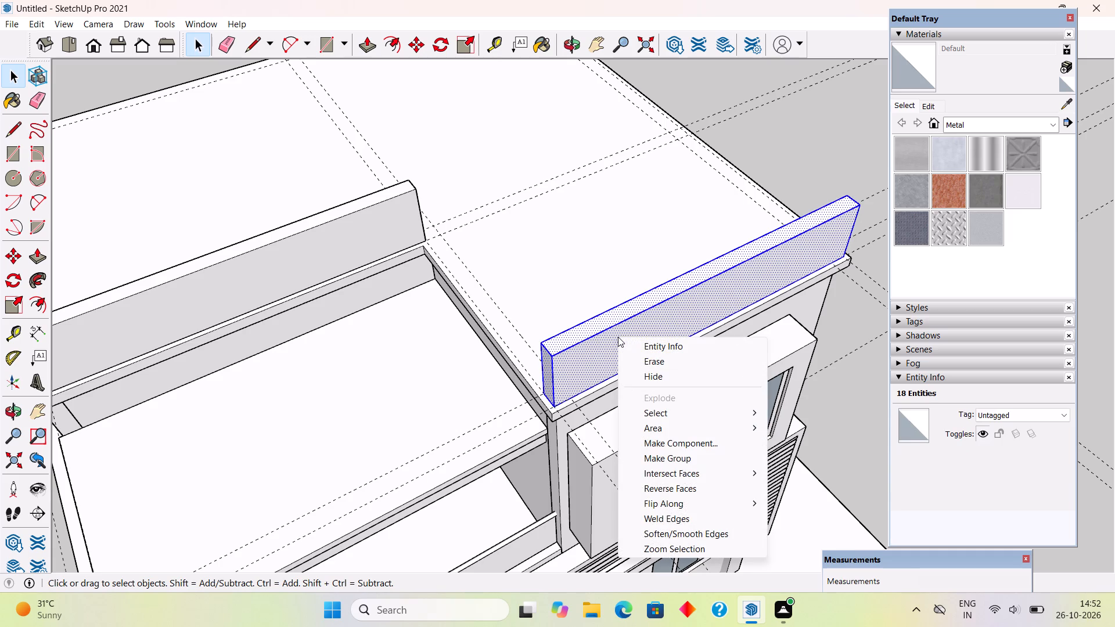
left_click(652, 454)
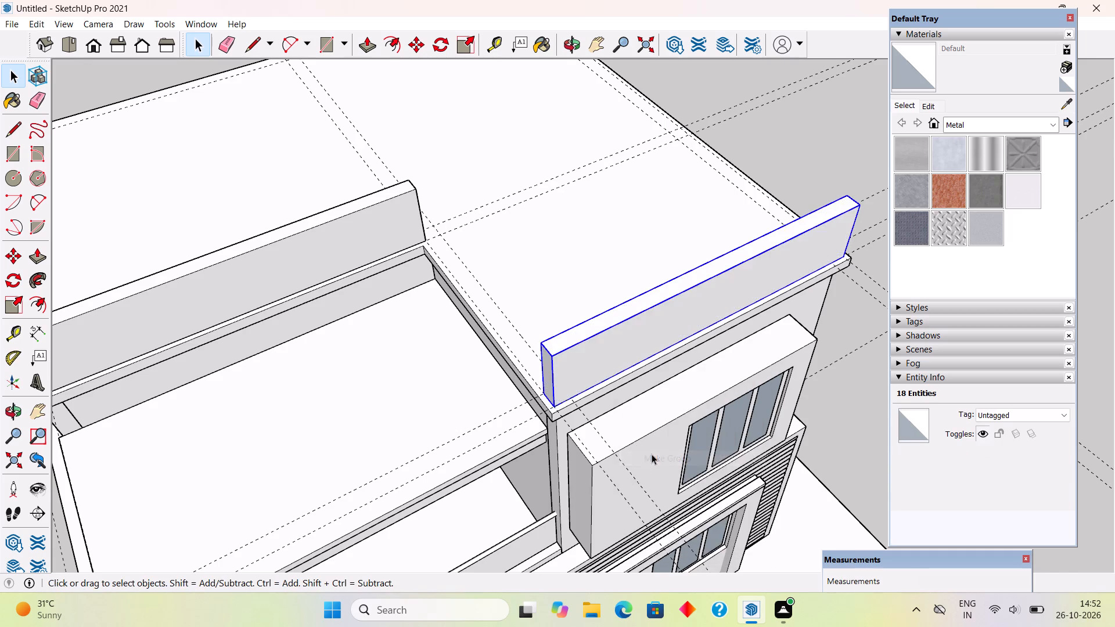
scroll(652, 454, "down", 4)
left_click(762, 217)
Place a vertical guide through the middle of the front parapet, 7' 8" from its outer end.
middle_click_drag(769, 338, 715, 244)
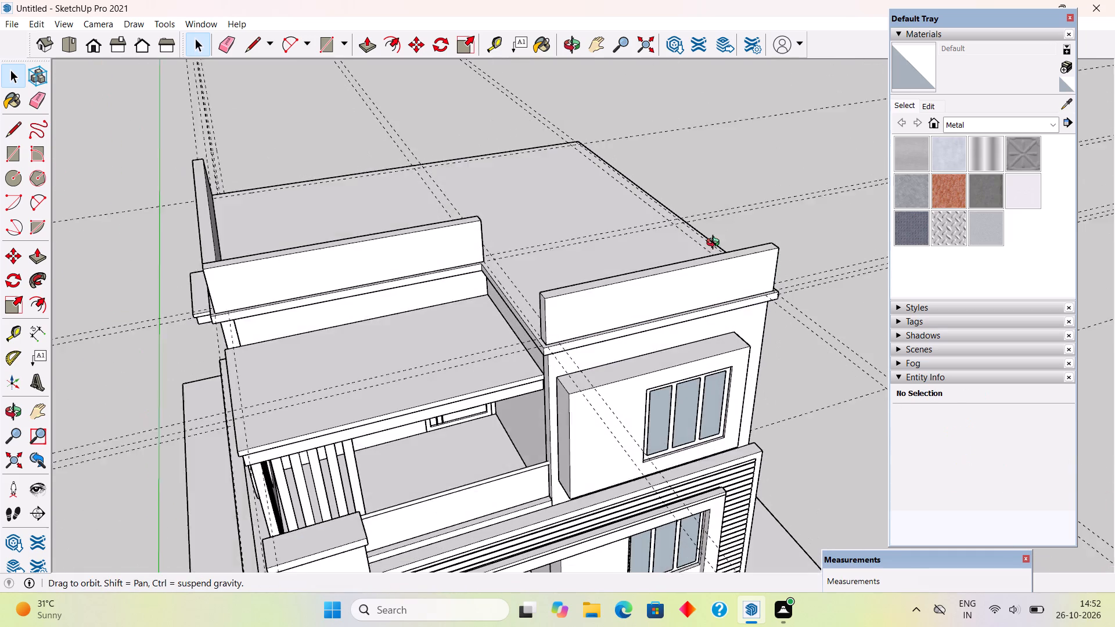
middle_click_drag(715, 244, 703, 231)
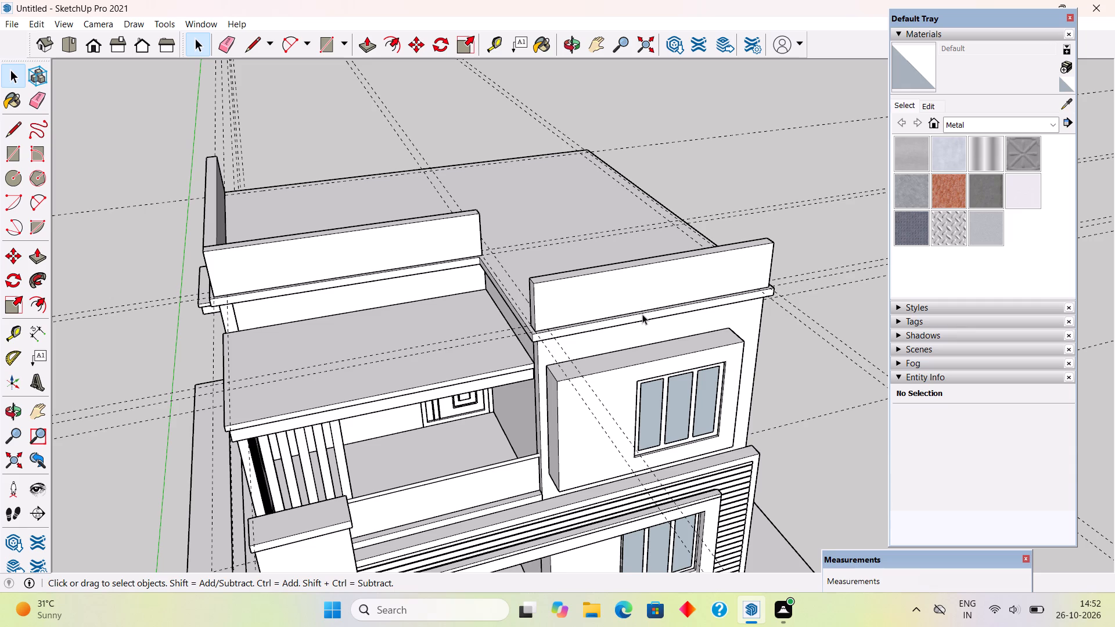
middle_click_drag(639, 320, 596, 383)
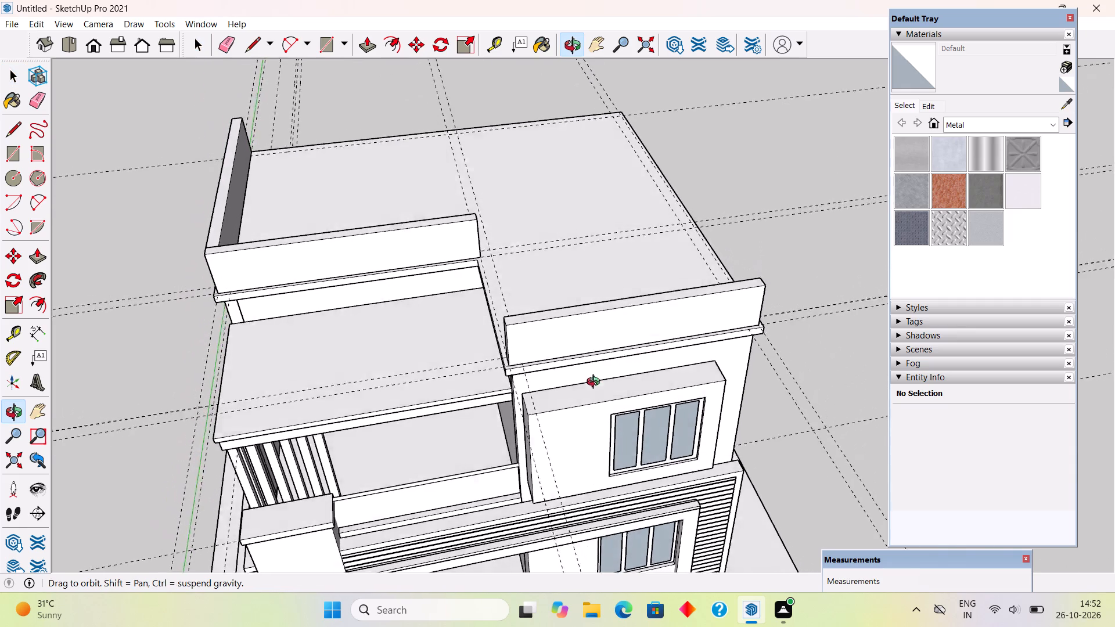
middle_click_drag(596, 383, 545, 481)
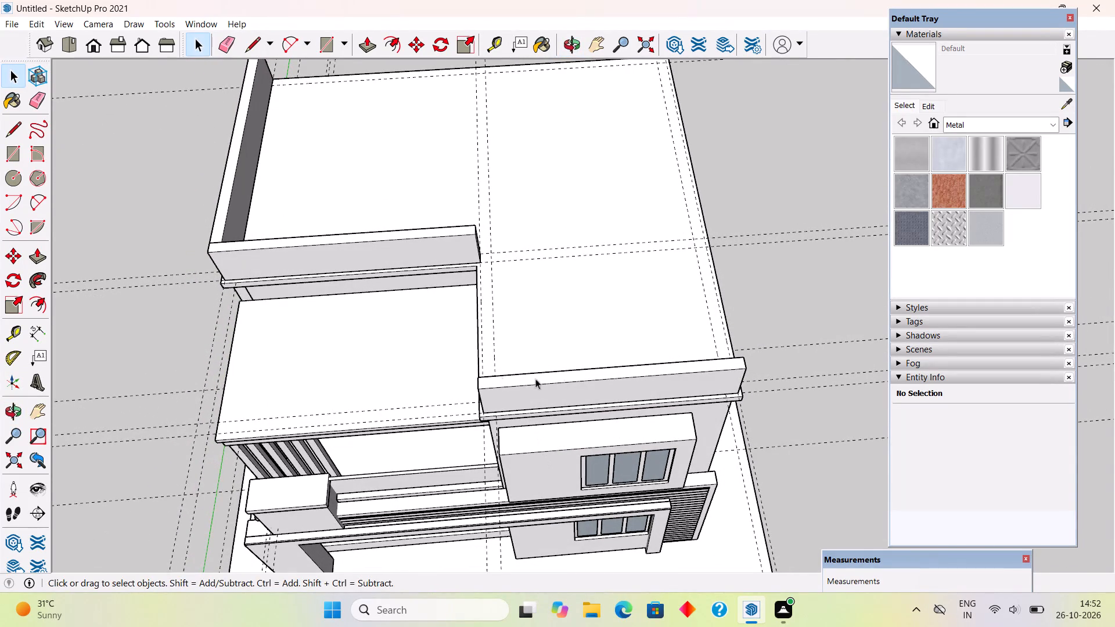
middle_click_drag(606, 344, 623, 255)
middle_click_drag(679, 293, 681, 251)
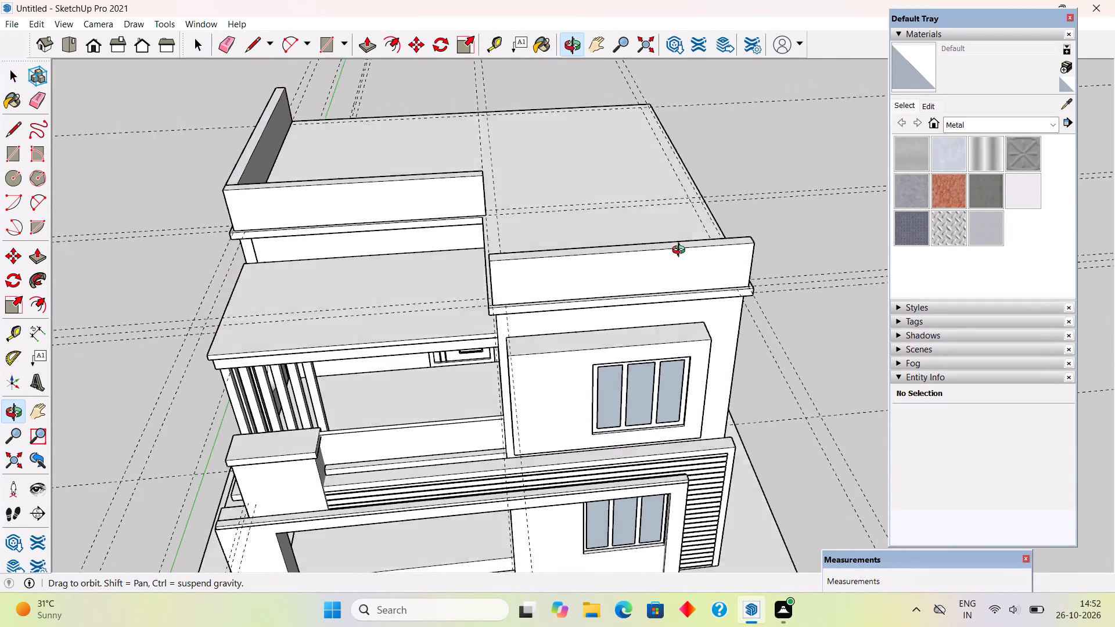
middle_click_drag(681, 251, 681, 249)
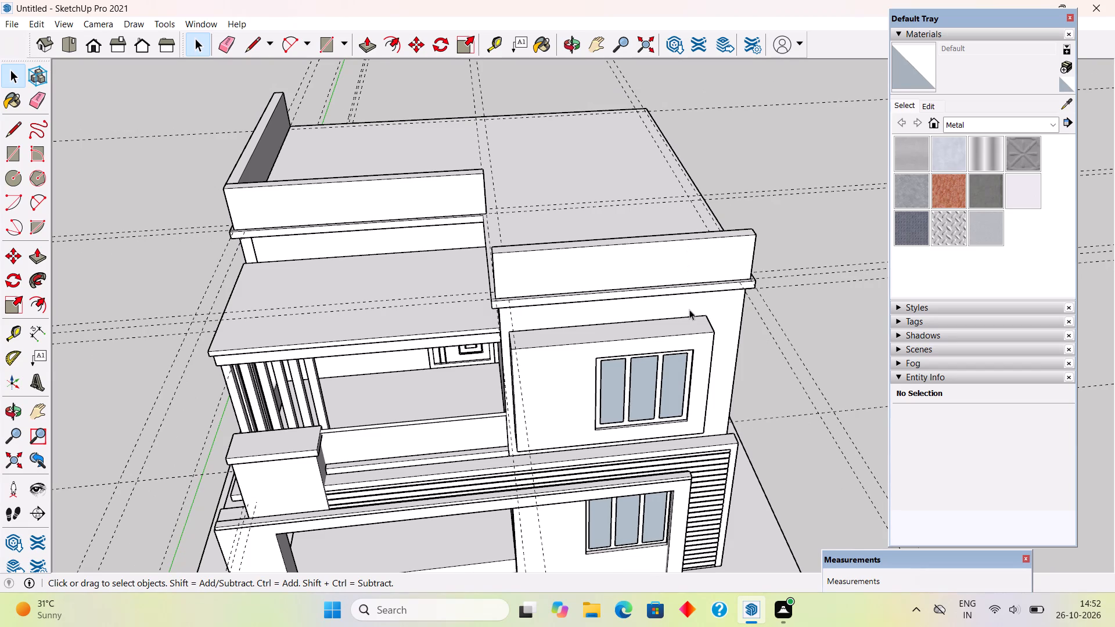
scroll(689, 309, "down", 1)
middle_click_drag(693, 287, 680, 212)
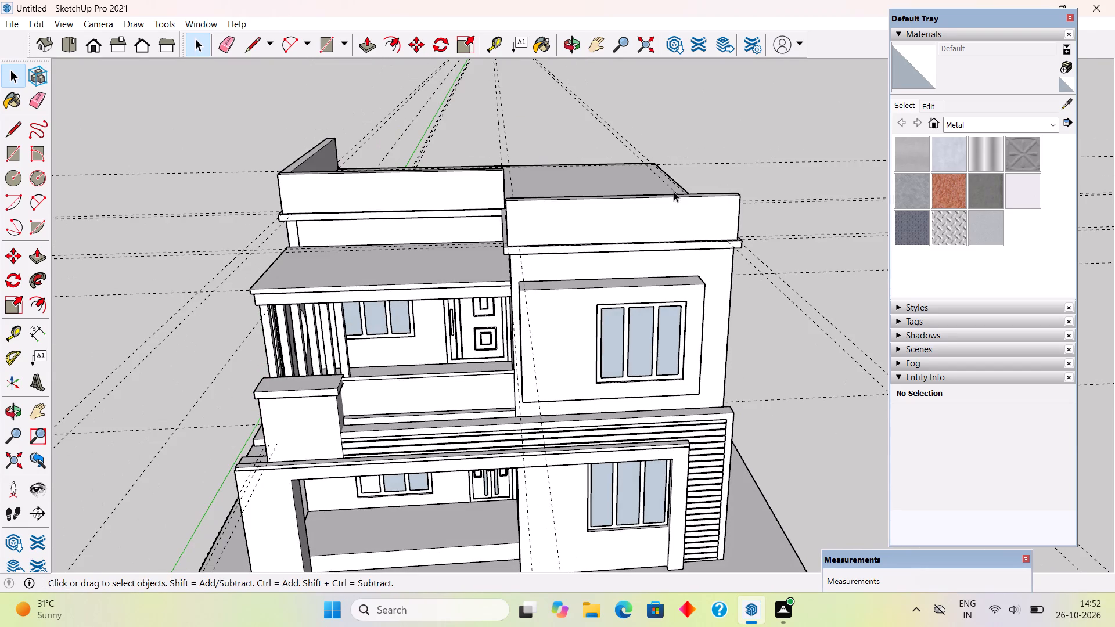
scroll(758, 190, "up", 3)
middle_click_drag(729, 271, 770, 275)
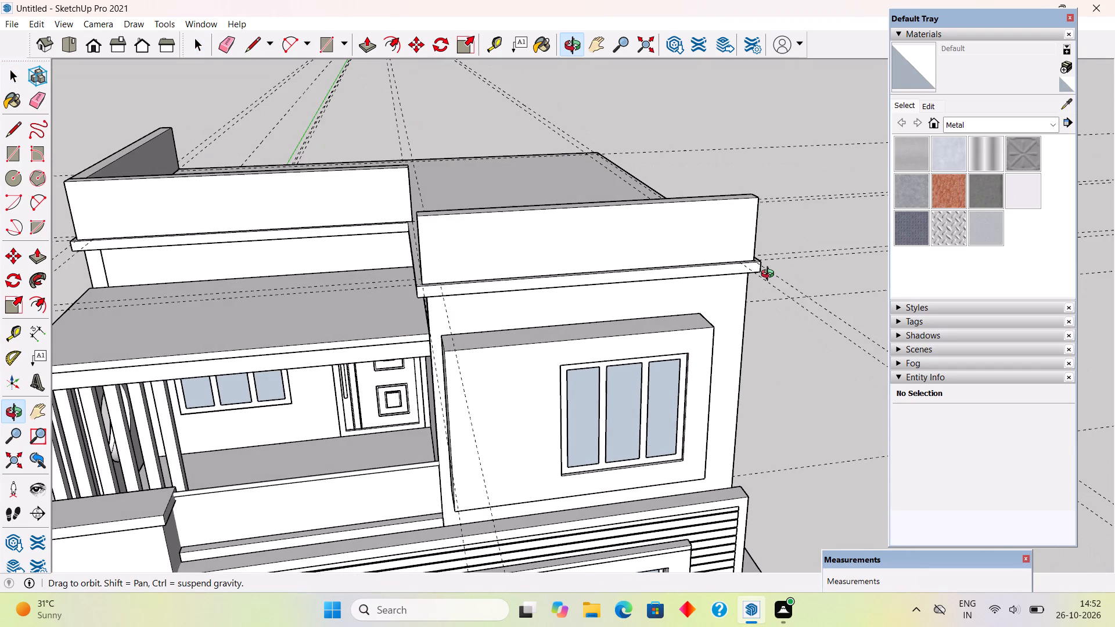
middle_click_drag(770, 275, 771, 276)
key("t")
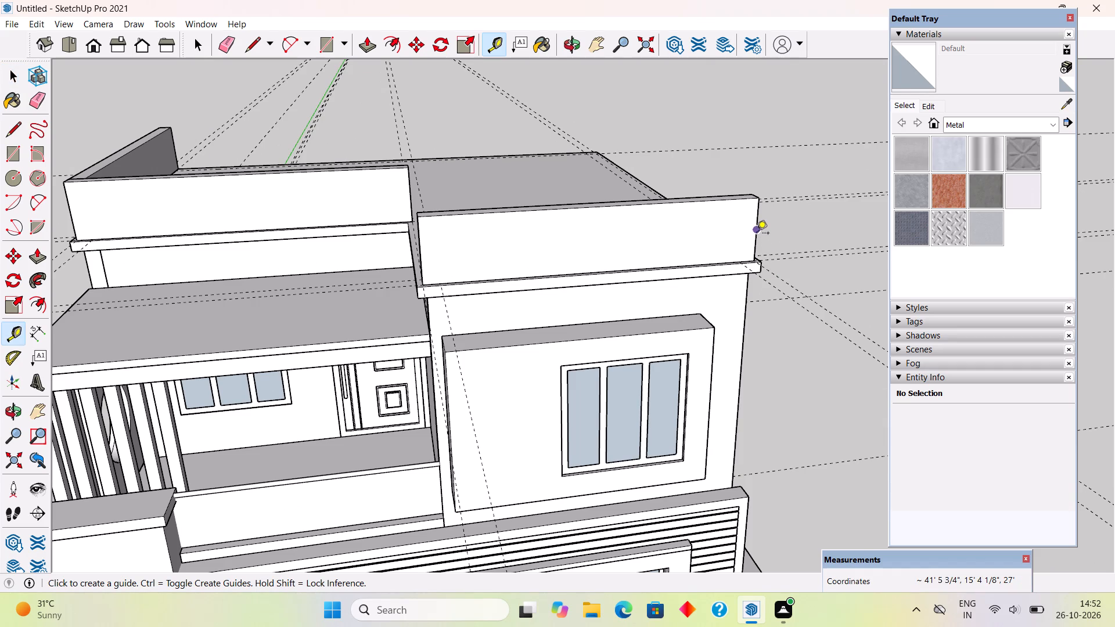
left_click(757, 234)
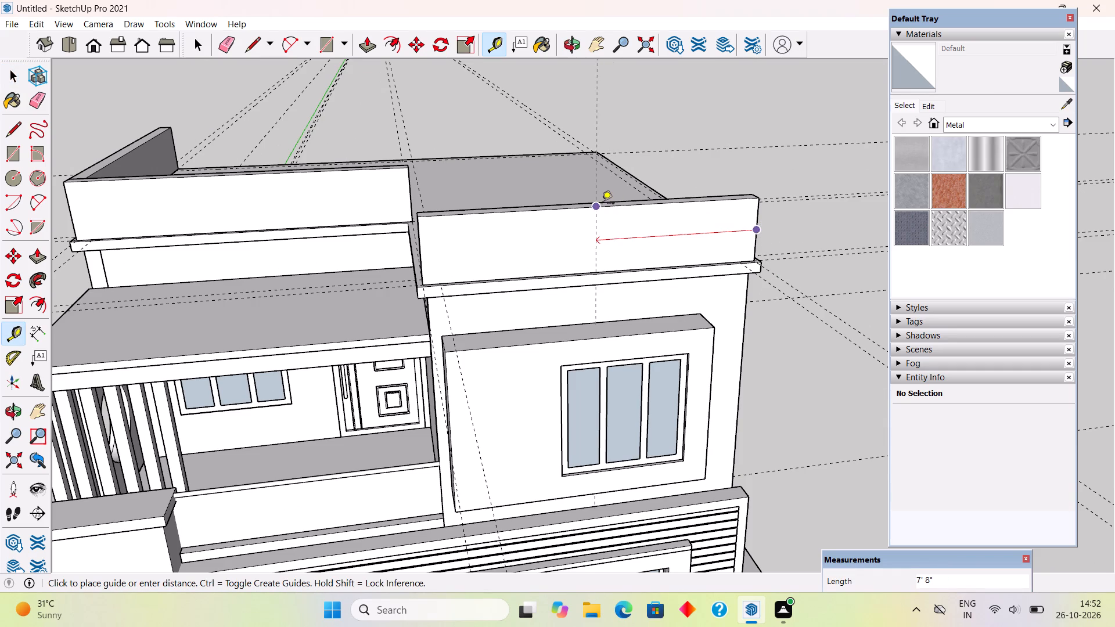
left_click(602, 204)
Place a horizontal guide 6' above the front parapet's top edge.
middle_click_drag(587, 270, 585, 277)
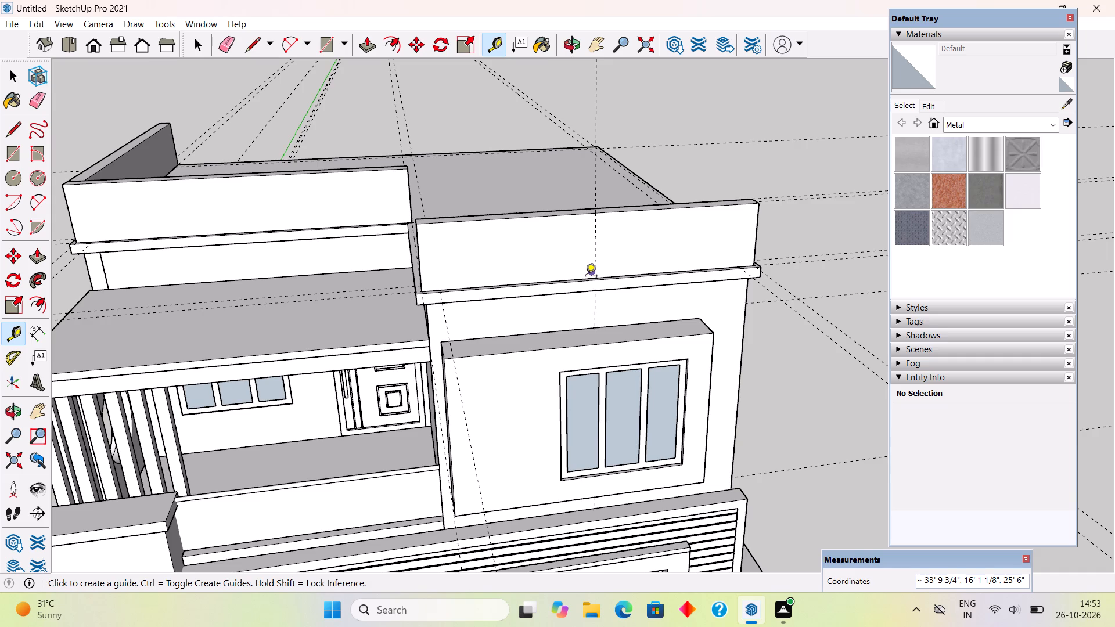
left_click(579, 218)
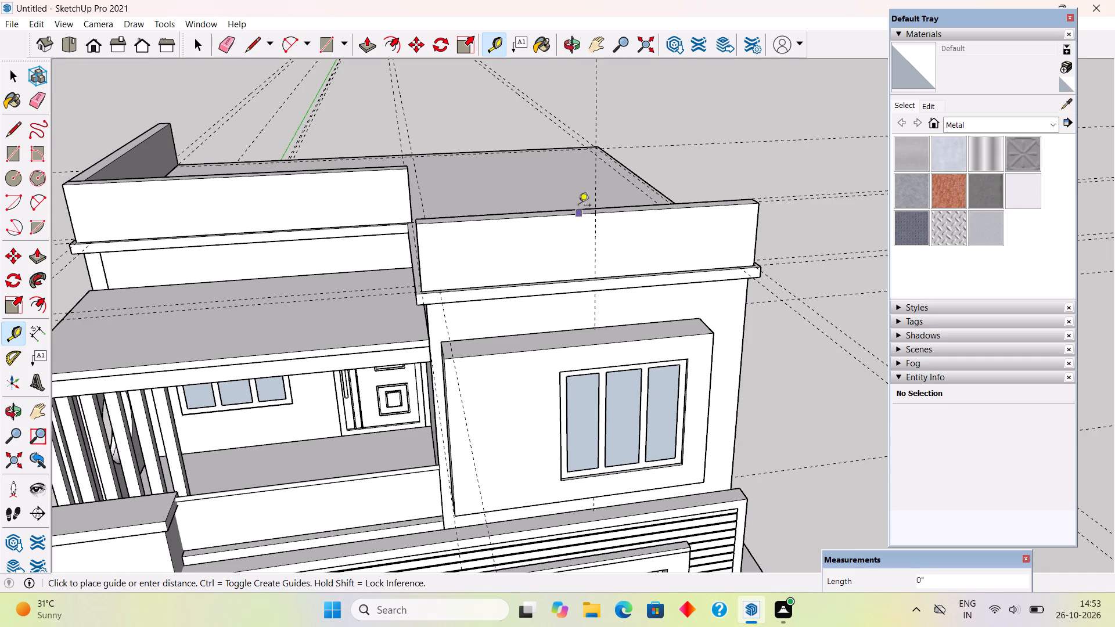
scroll(584, 135, "down", 4)
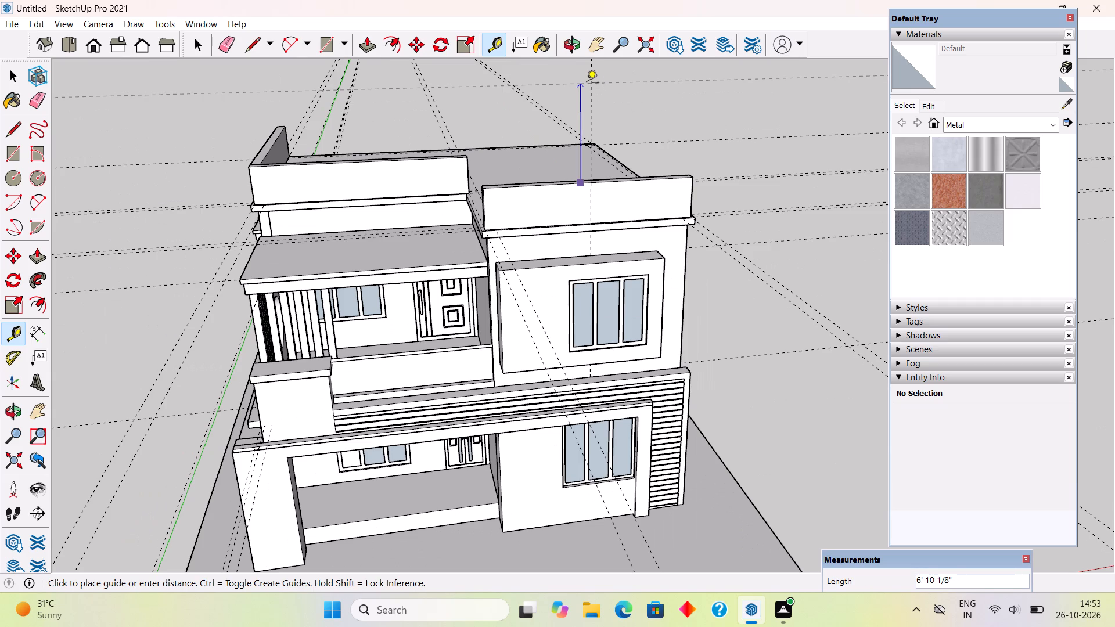
type("6'")
key("Return")
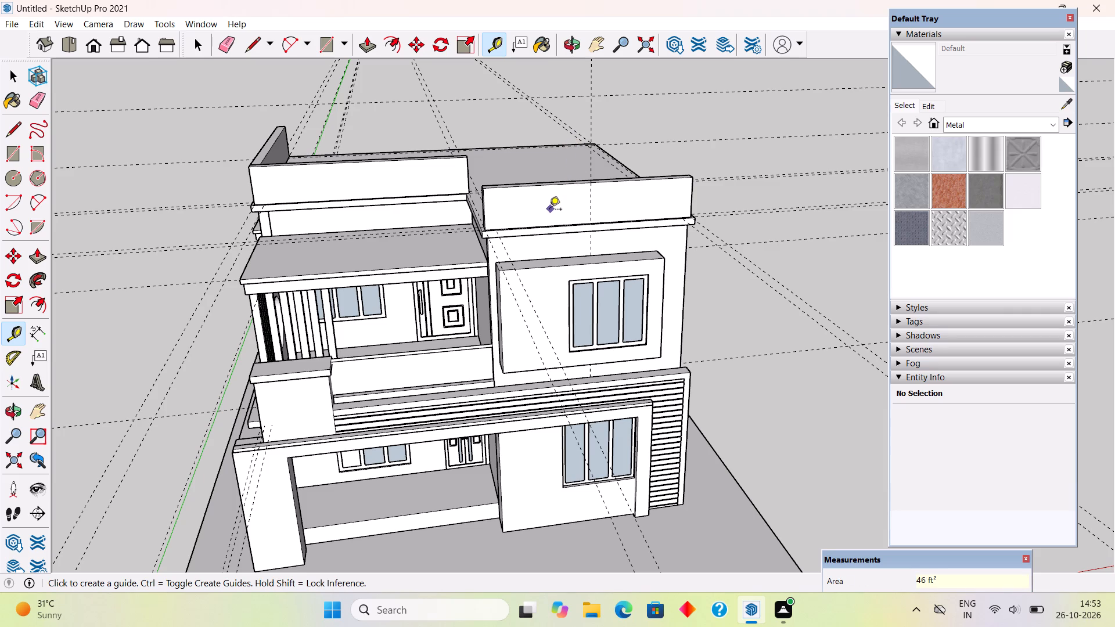
key("space")
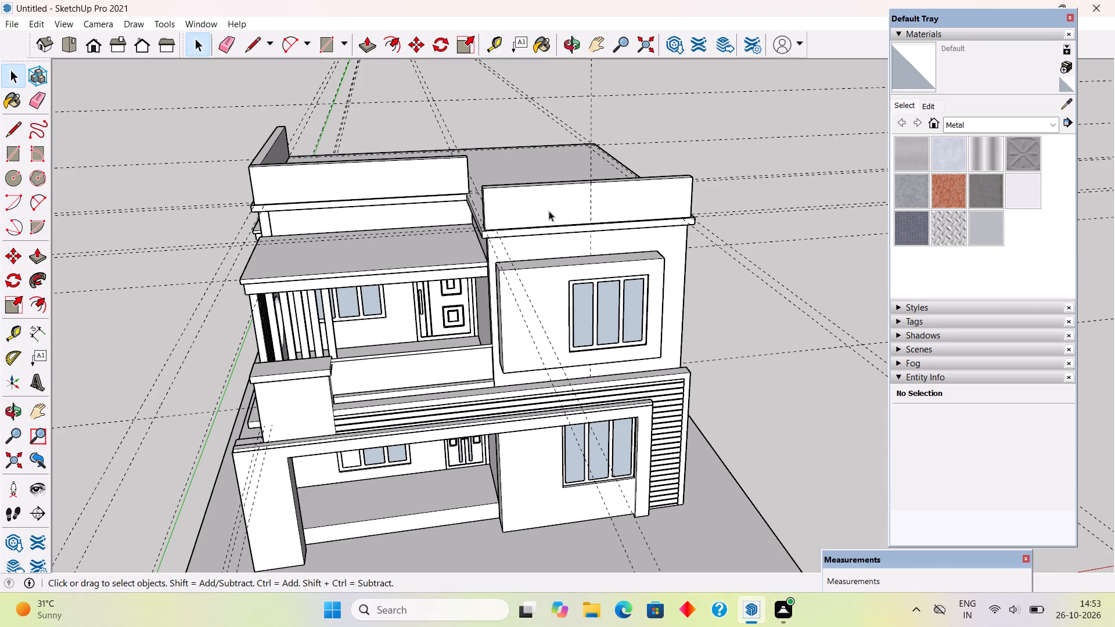
Draw a closed triangular gable from the front parapet's two top corners to the intersection of the centre and 6' guides.
middle_click_drag(508, 220, 491, 276)
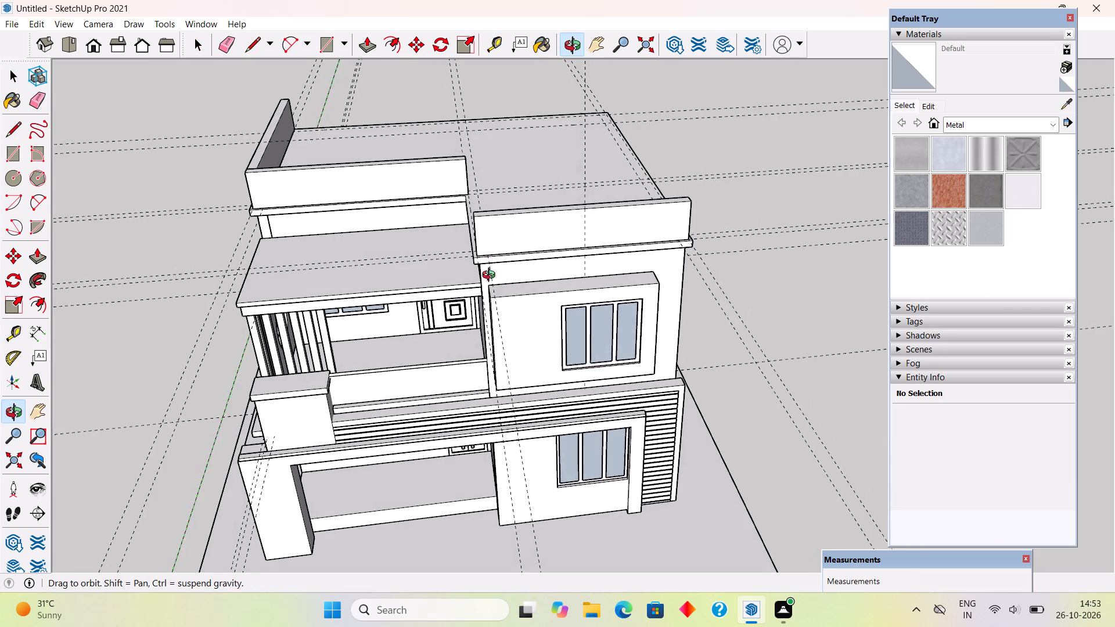
middle_click_drag(491, 276, 492, 278)
key("l")
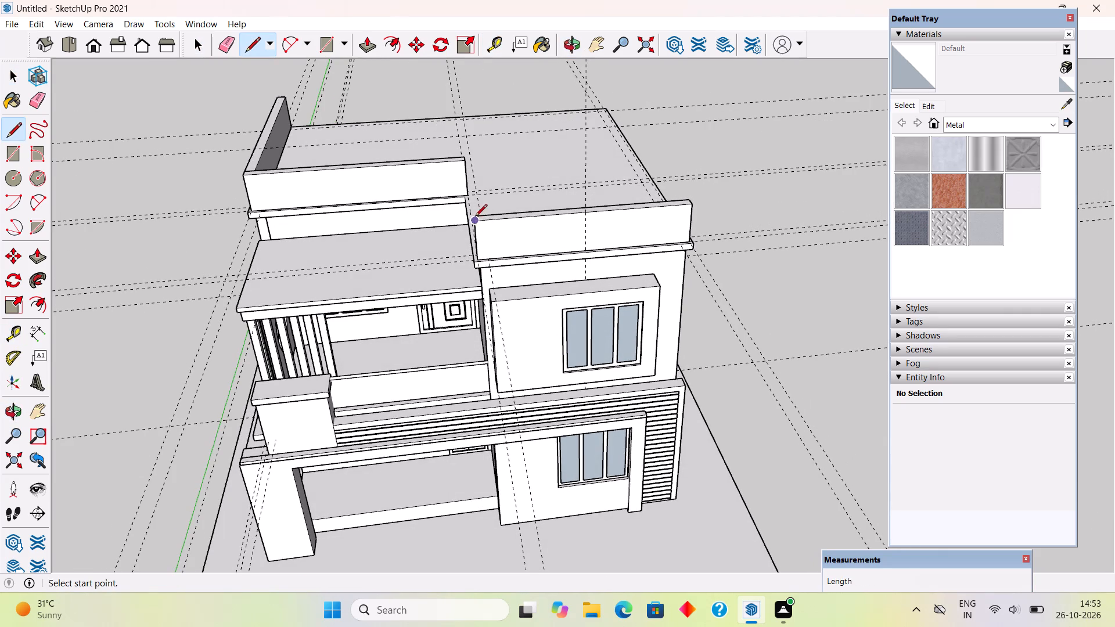
left_click(478, 224)
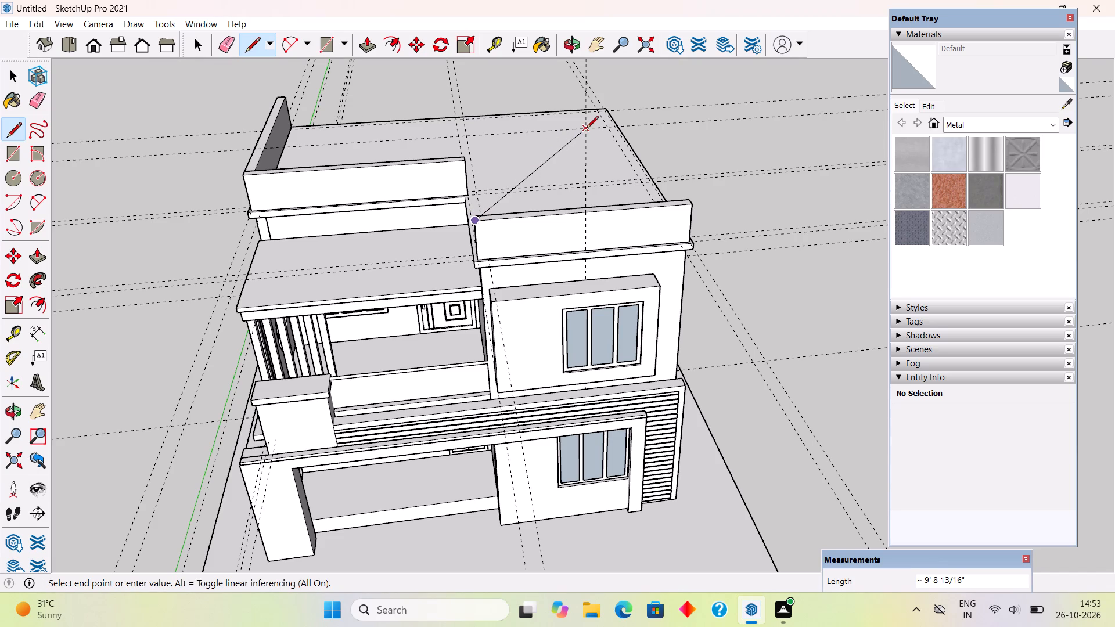
left_click(587, 129)
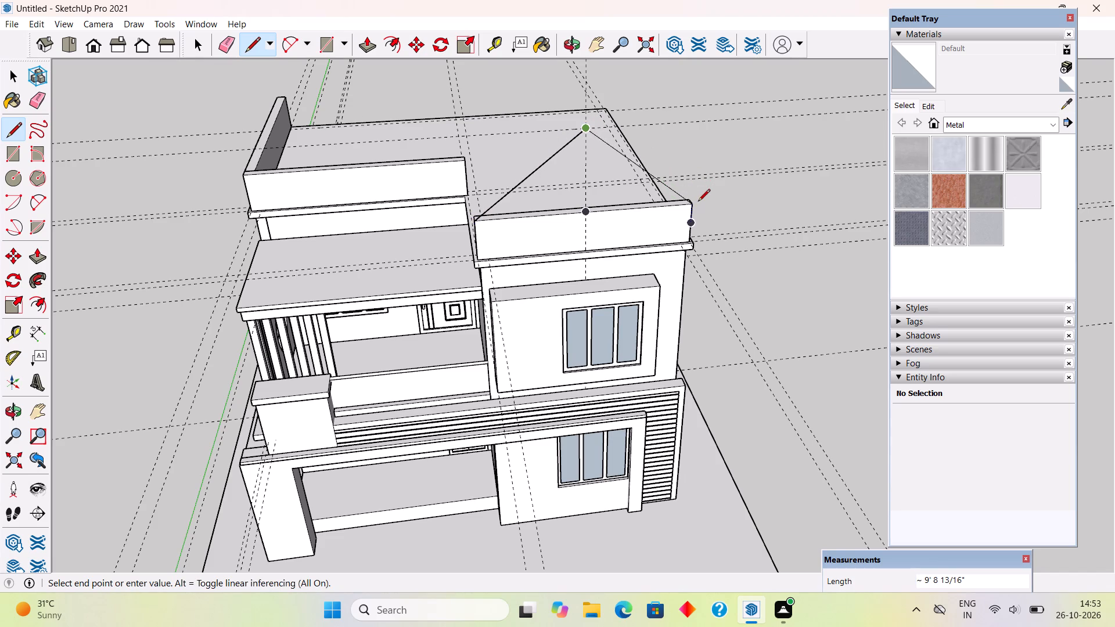
left_click(698, 203)
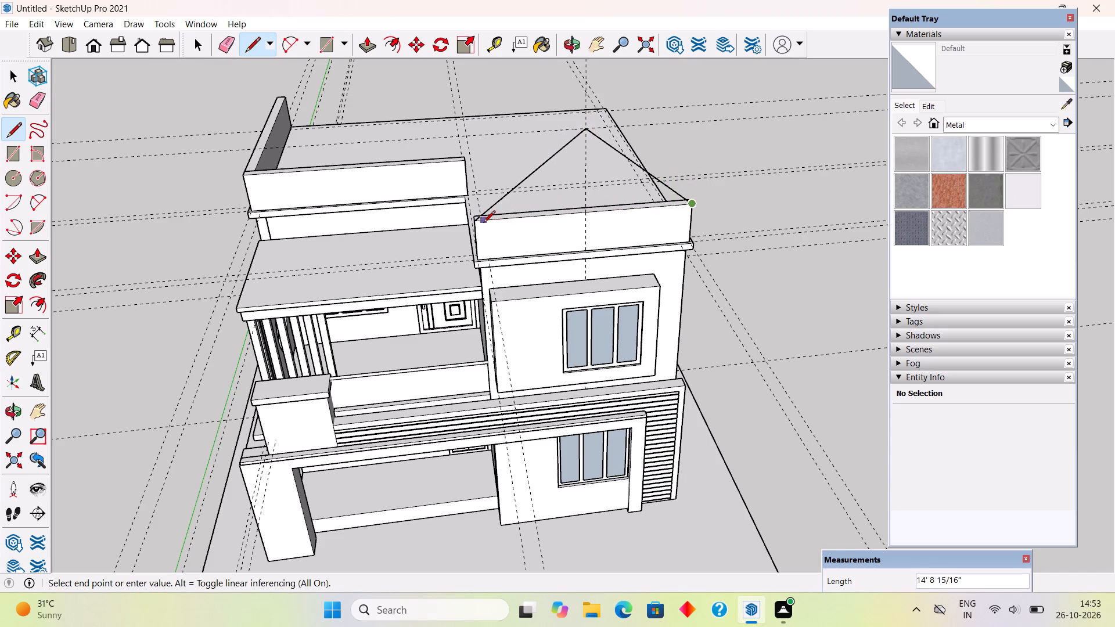
left_click(477, 225)
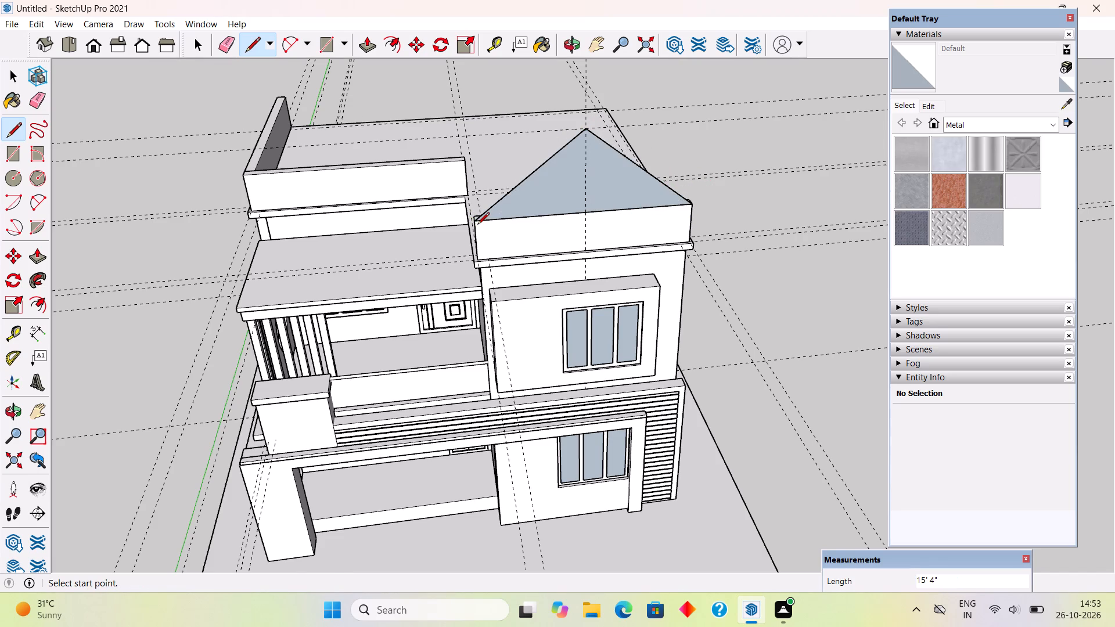
key("space")
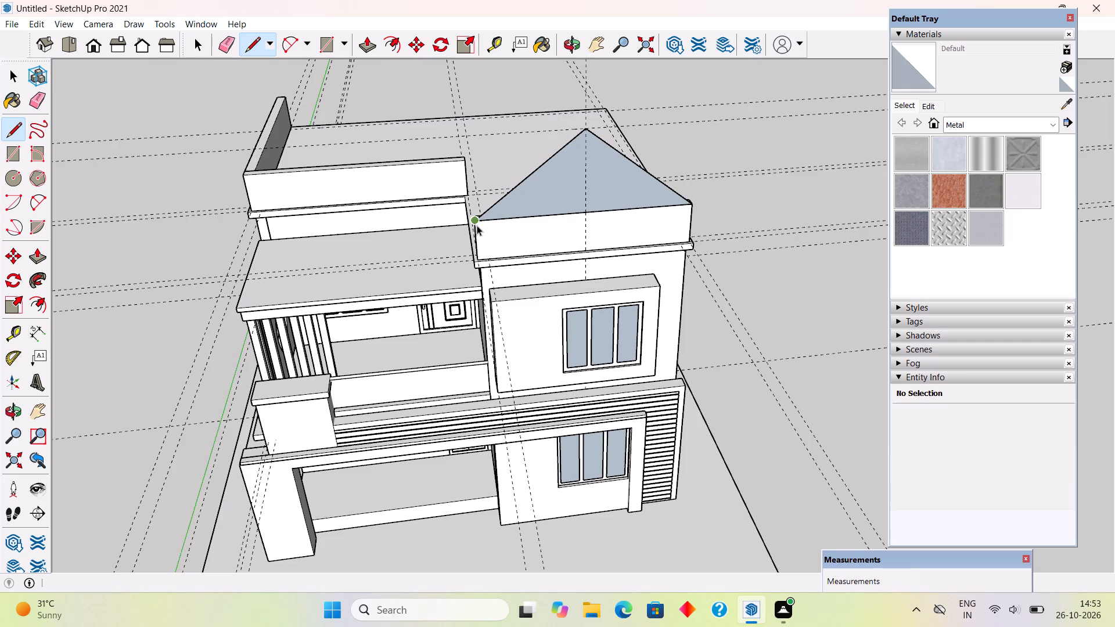
Offset the triangular gable face's outline outward by 10".
scroll(535, 221, "up", 1)
scroll(456, 228, "up", 2)
middle_click_drag(539, 194, 552, 171)
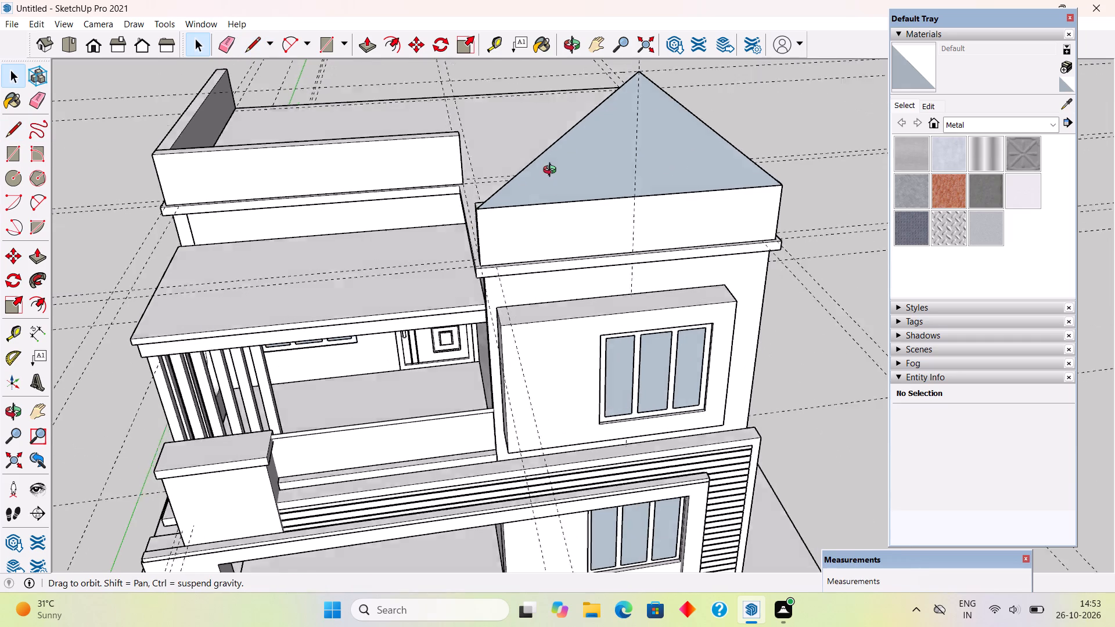
middle_click_drag(552, 171, 554, 170)
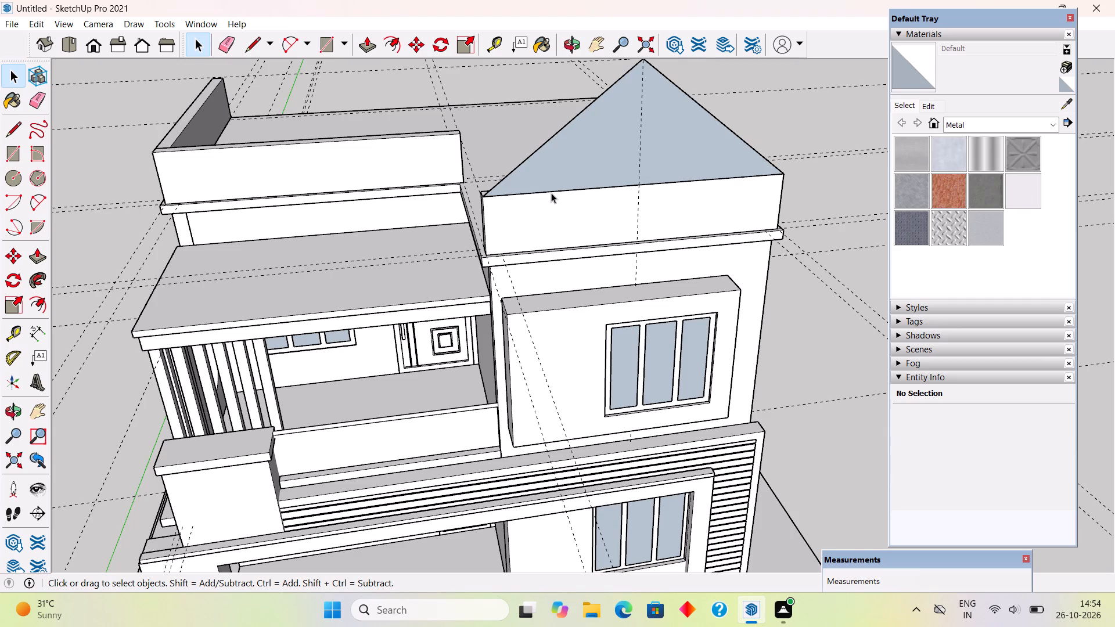
key("f")
left_click(566, 185)
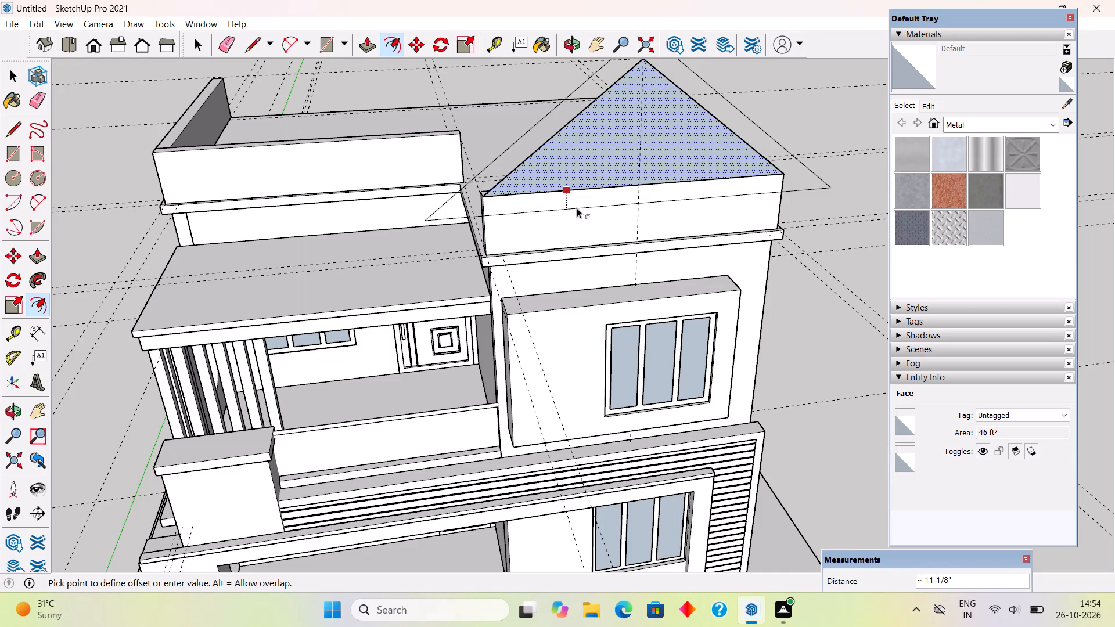
type("10\"")
key("Return")
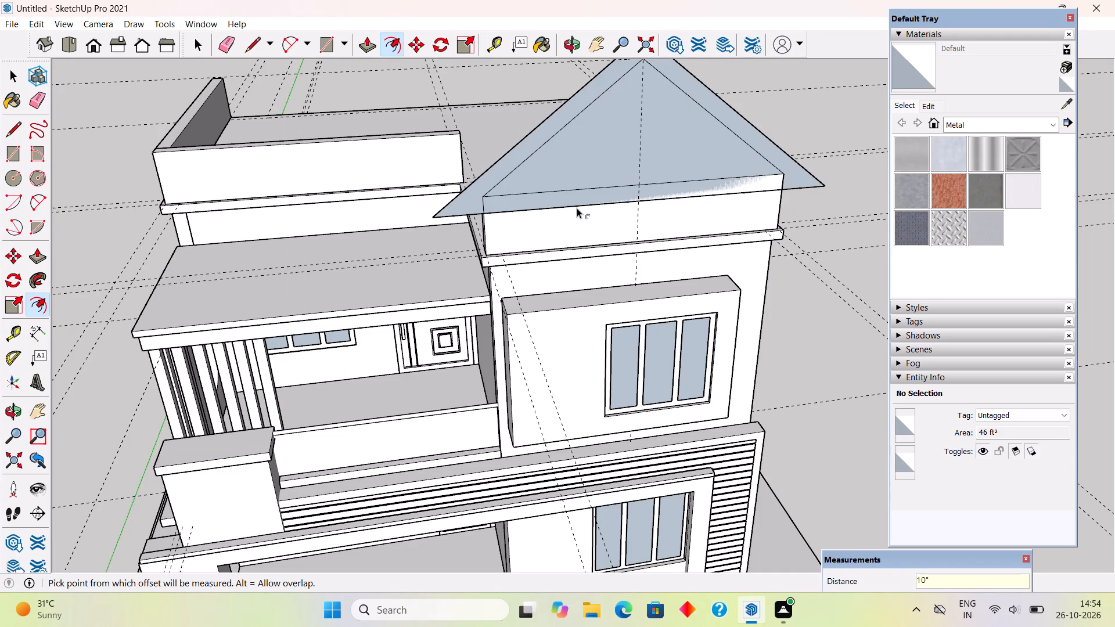
Draw lines of about 1' 4 1/4" extending both slopes of the inner triangle from its base corners to the border's bottom edge.
key("space")
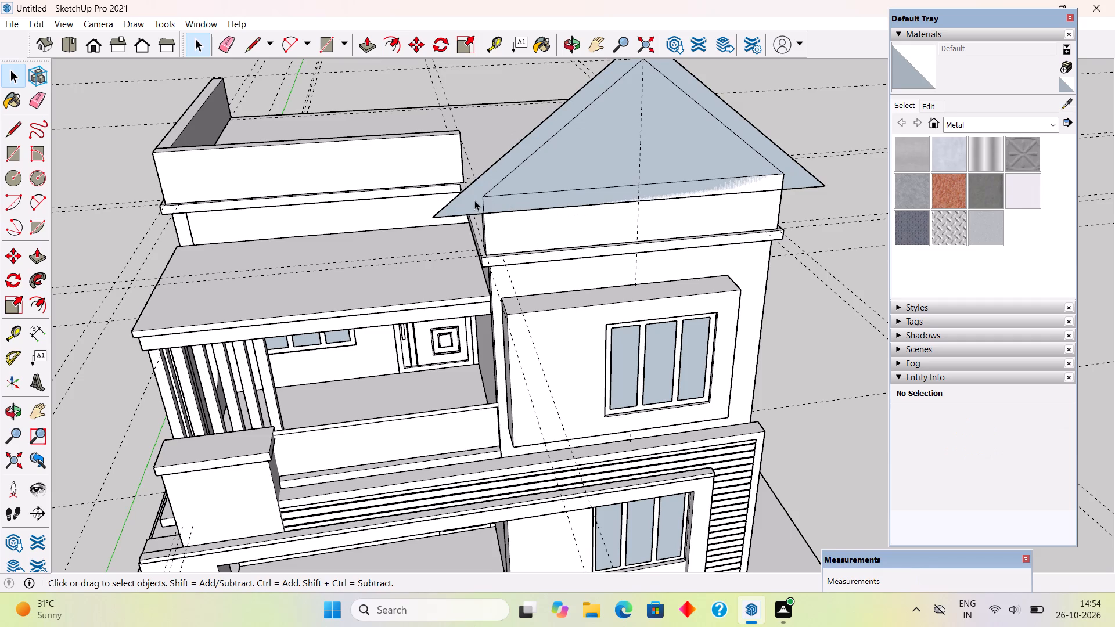
middle_click_drag(490, 192, 516, 195)
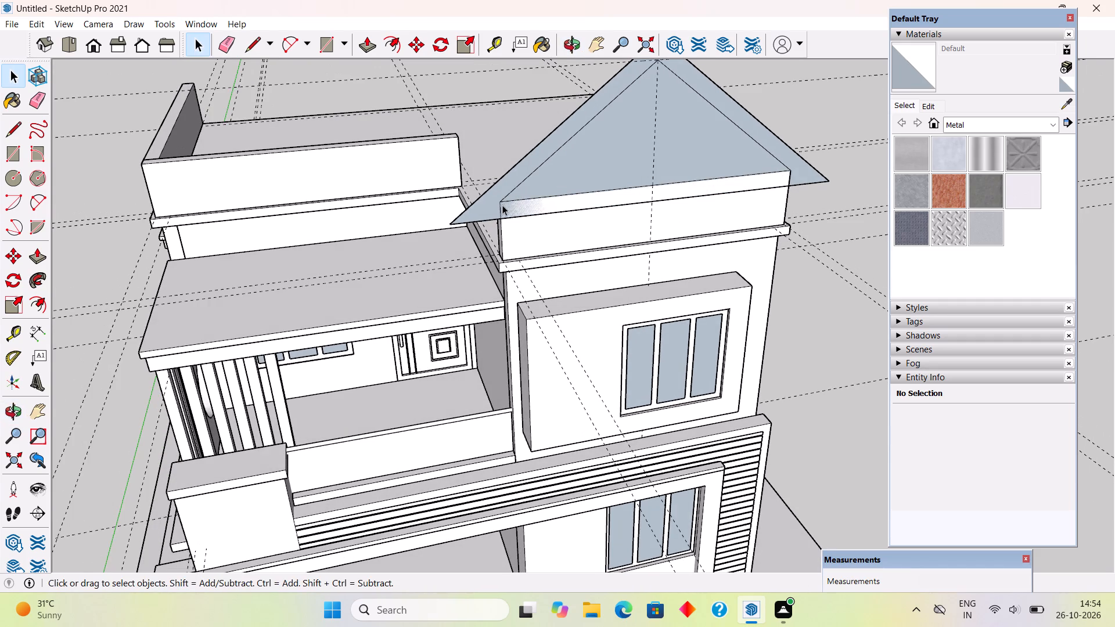
scroll(502, 205, "up", 1)
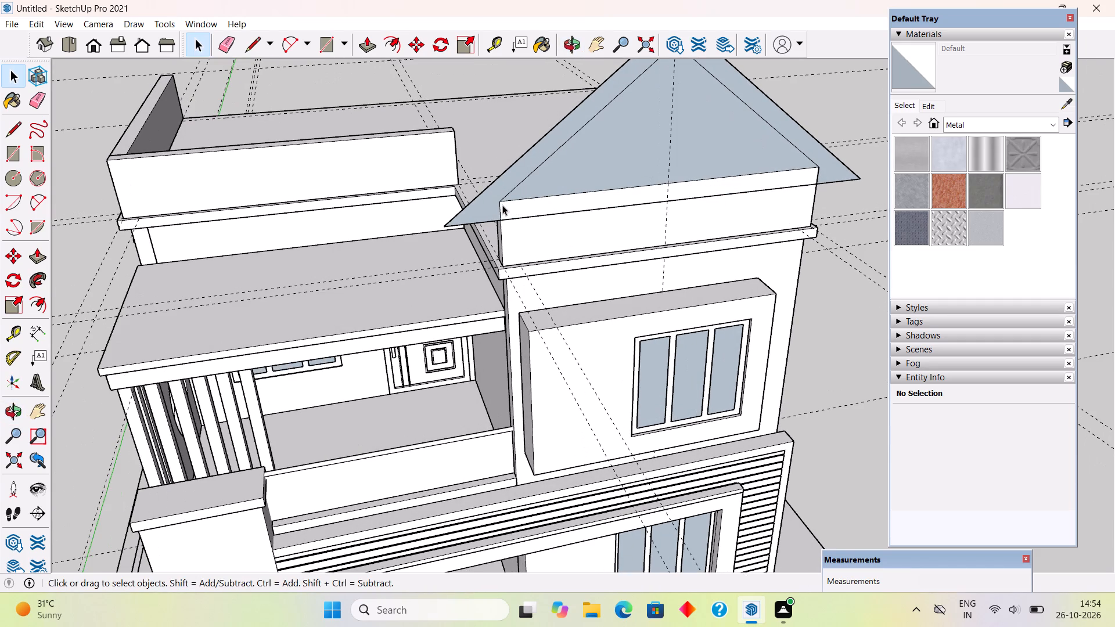
scroll(502, 205, "up", 1)
key("l")
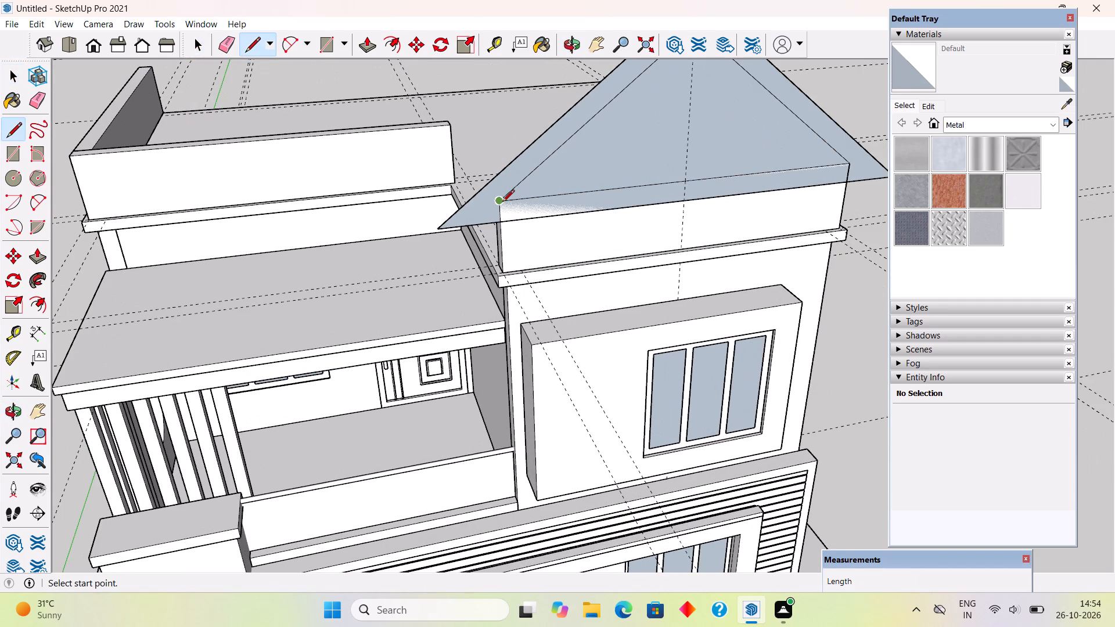
left_click(502, 203)
left_click(466, 225)
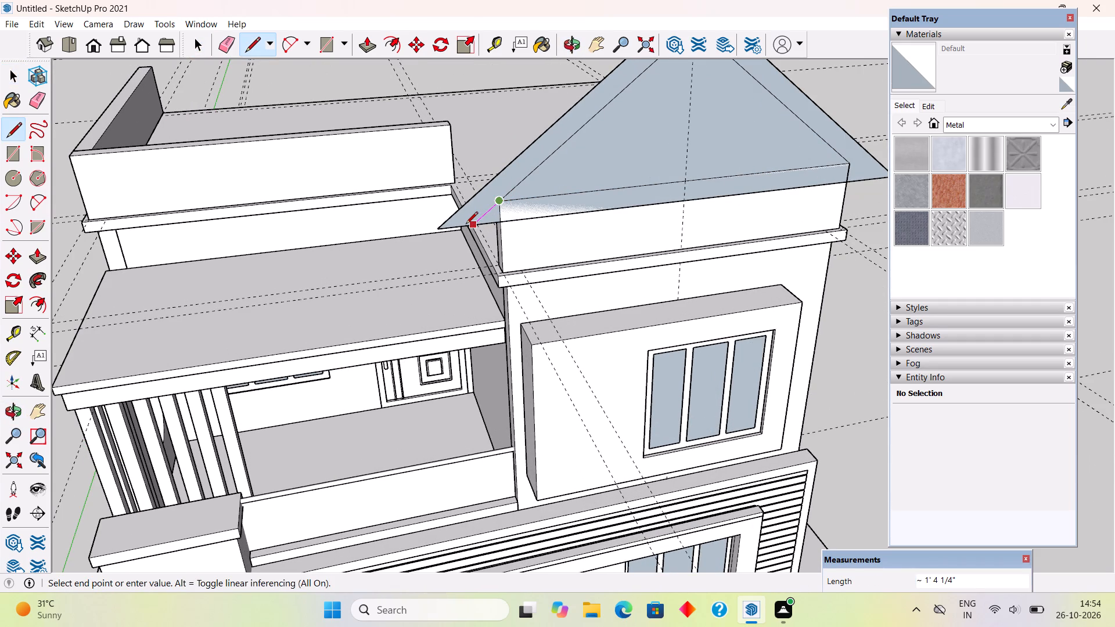
scroll(371, 275, "down", 3)
scroll(726, 189, "up", 2)
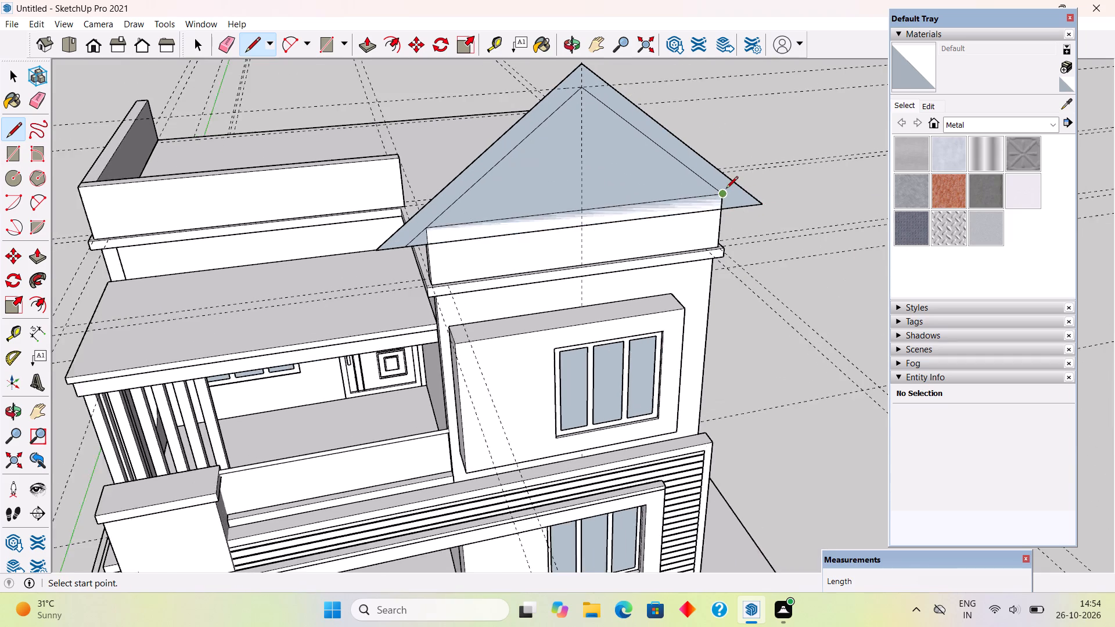
left_click(726, 189)
left_click(747, 208)
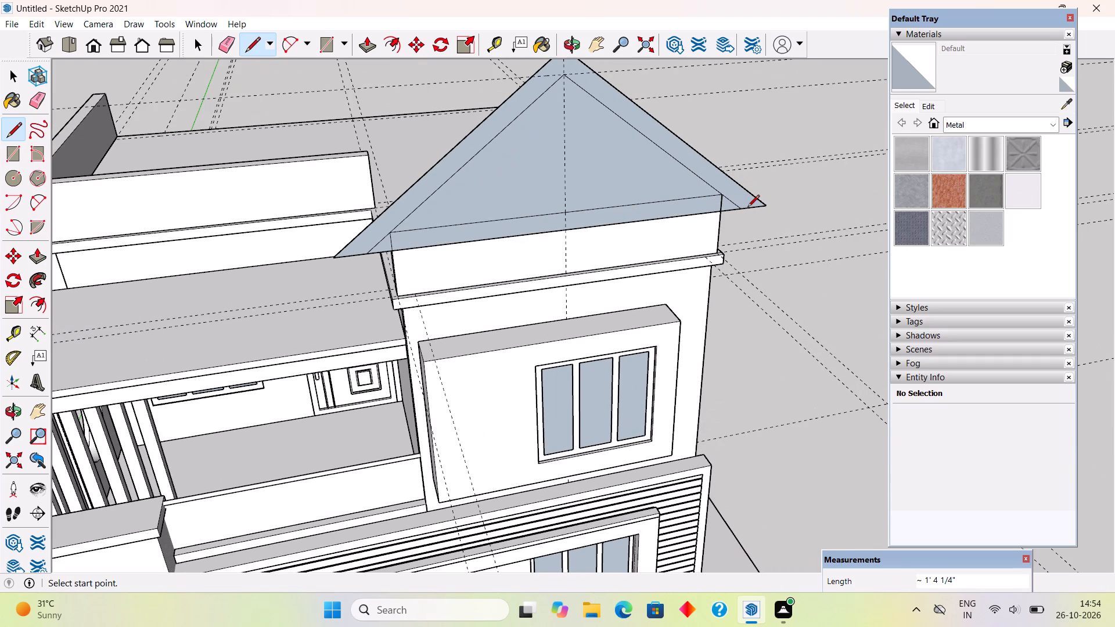
Delete the border's bottom strip between the two extended slopes, its lower edge, and the inner triangular face.
key("space")
left_click(387, 249)
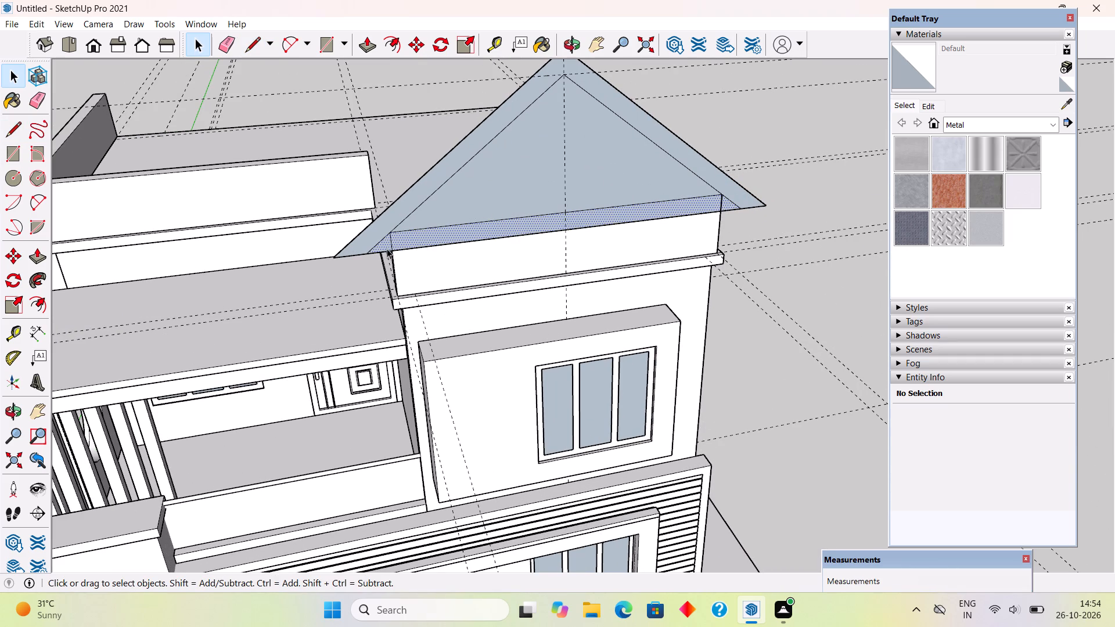
key("Delete")
left_click(387, 252)
key("Delete")
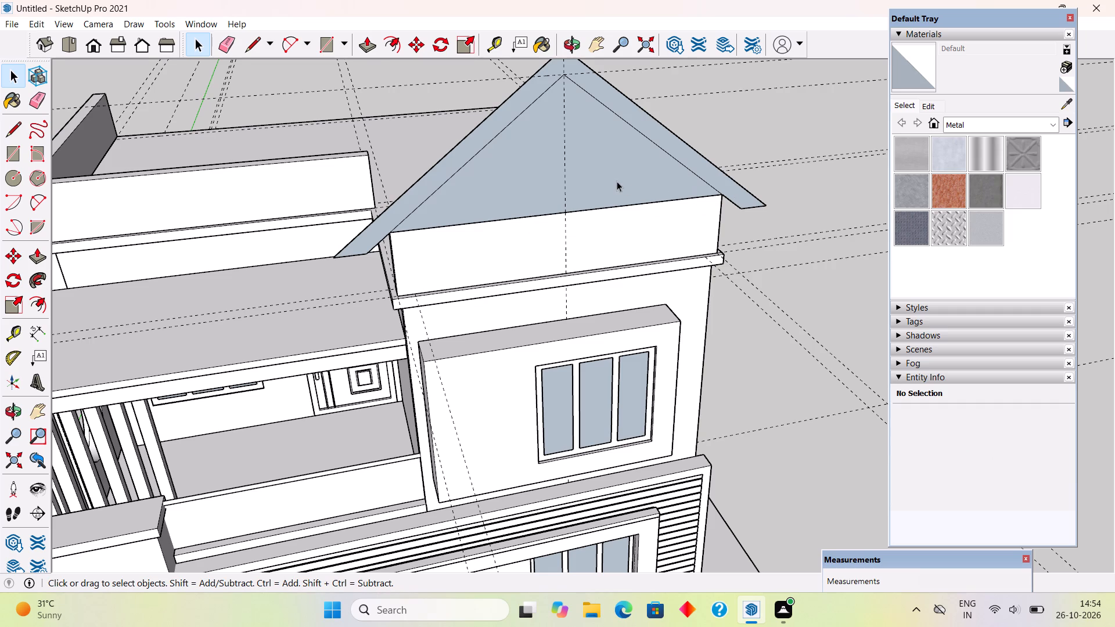
middle_click_drag(616, 192, 614, 197)
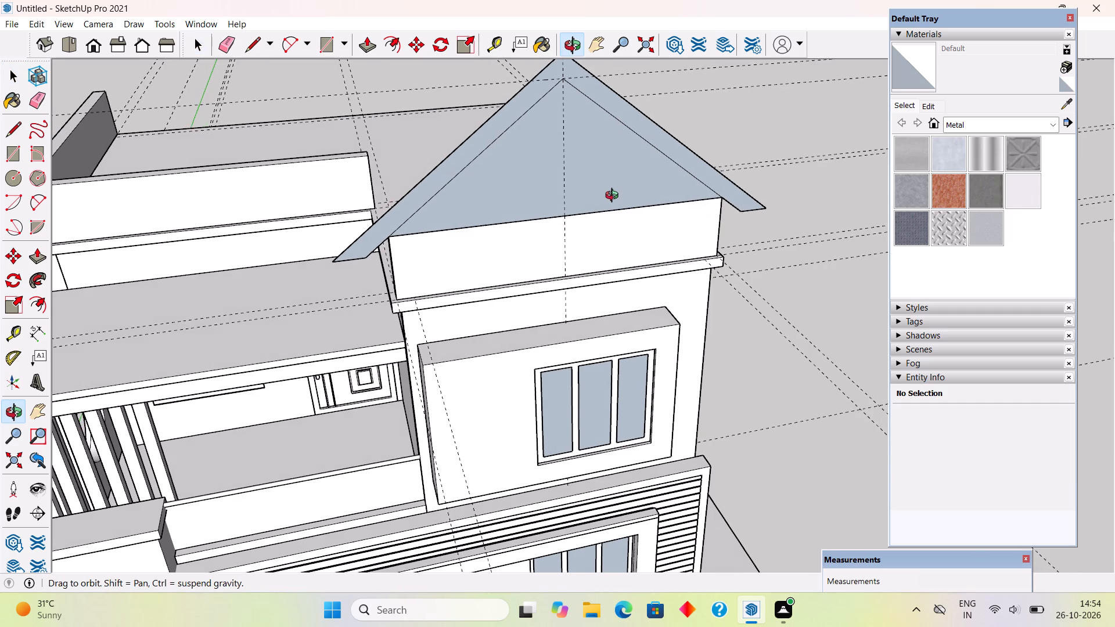
middle_click_drag(614, 197, 614, 218)
left_click(606, 197)
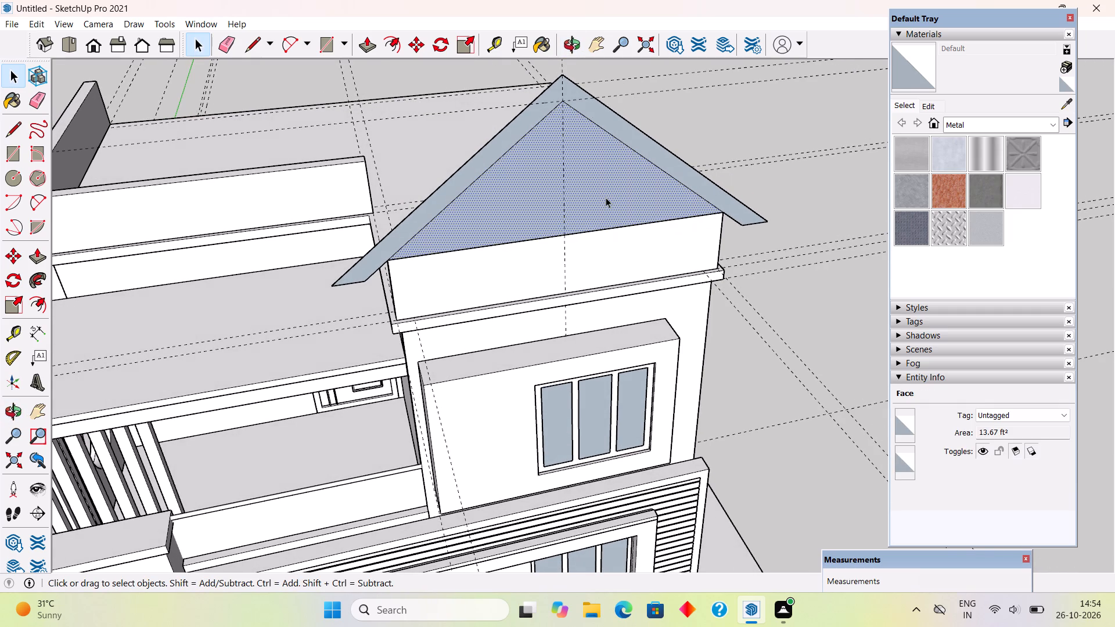
key("Delete")
Push/Pull the sloping gable band back over the house to the roof slab's rear edge, about 31' deep.
middle_click_drag(584, 250, 826, 282)
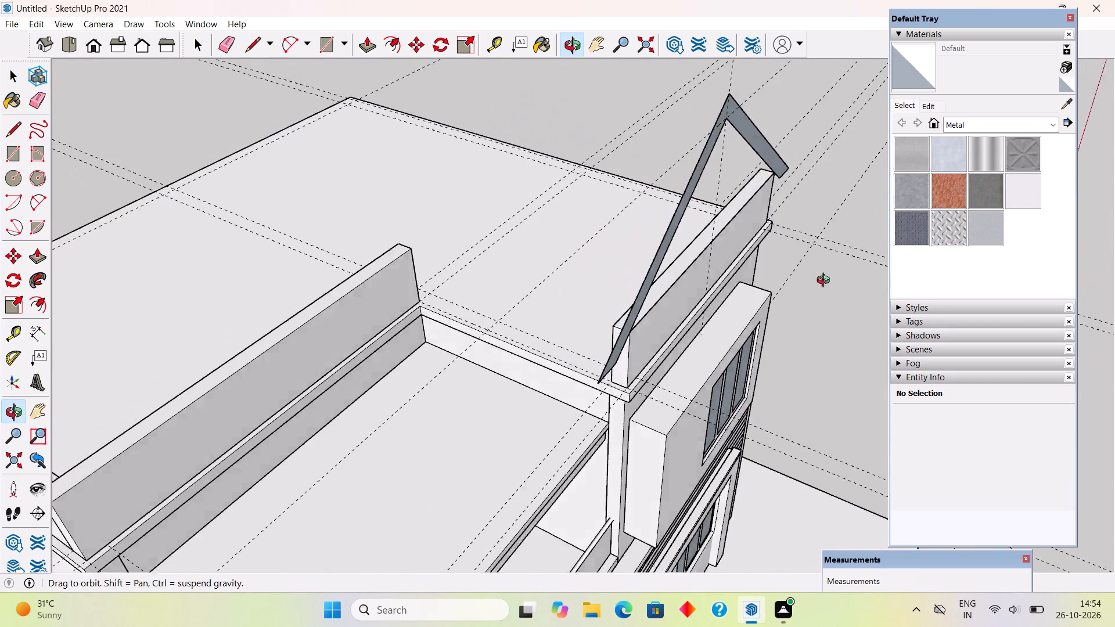
middle_click_drag(826, 282, 834, 281)
middle_click_drag(602, 302, 829, 307)
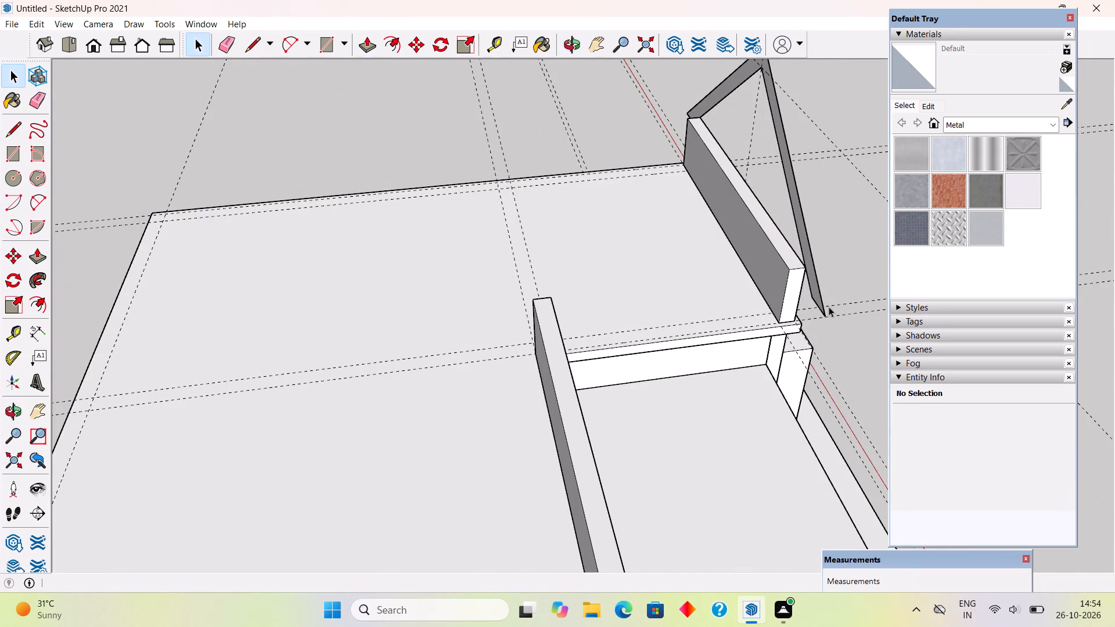
key("p")
left_click(812, 268)
scroll(628, 268, "down", 1)
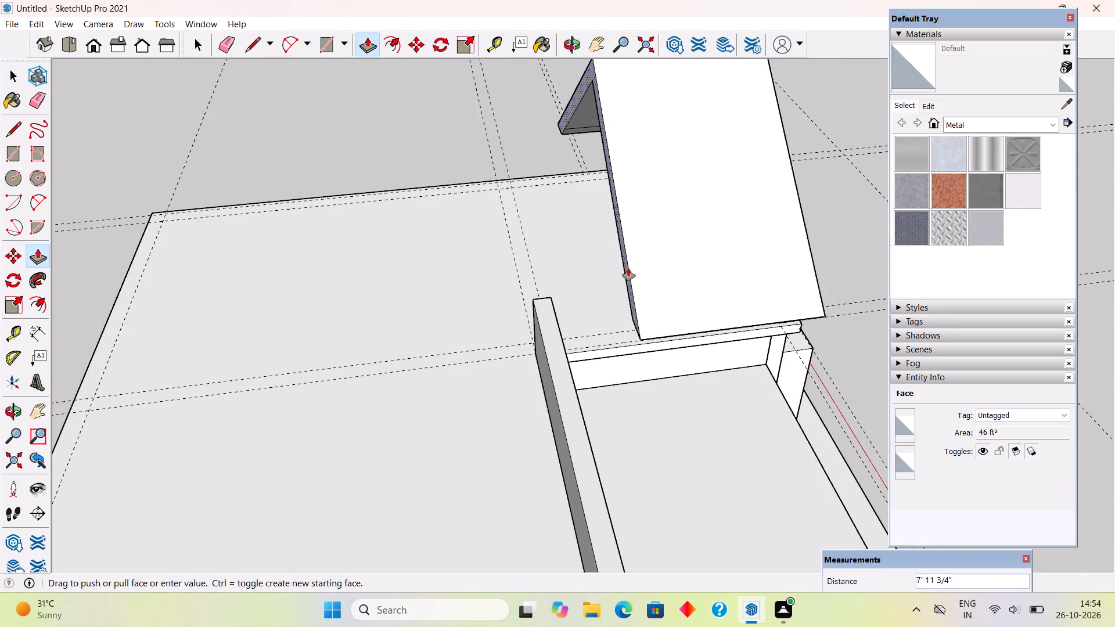
scroll(628, 268, "down", 5)
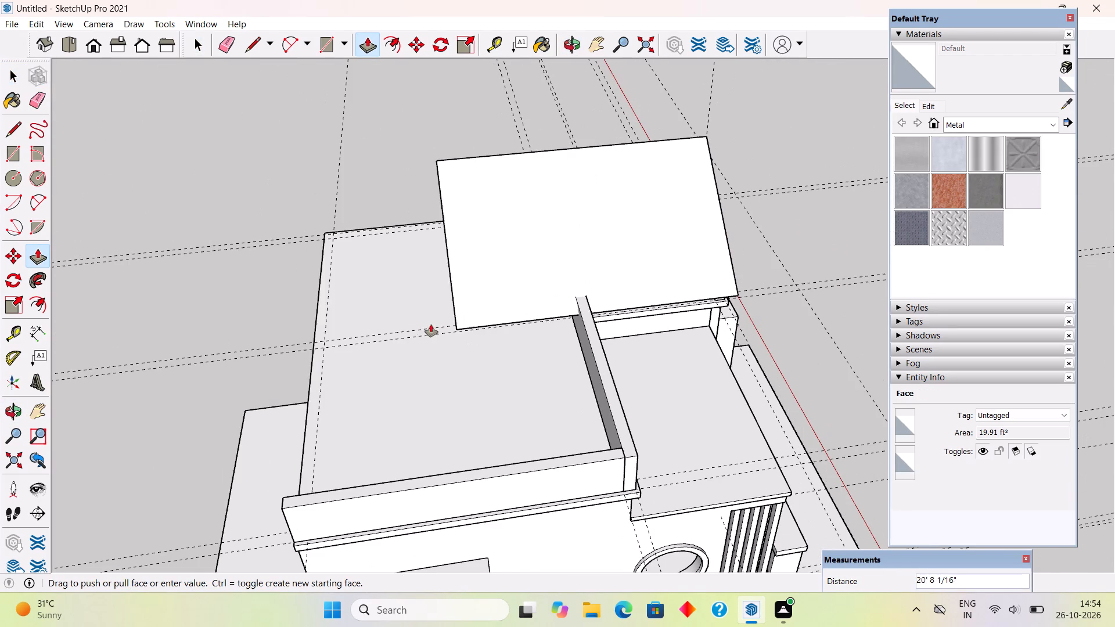
left_click(309, 358)
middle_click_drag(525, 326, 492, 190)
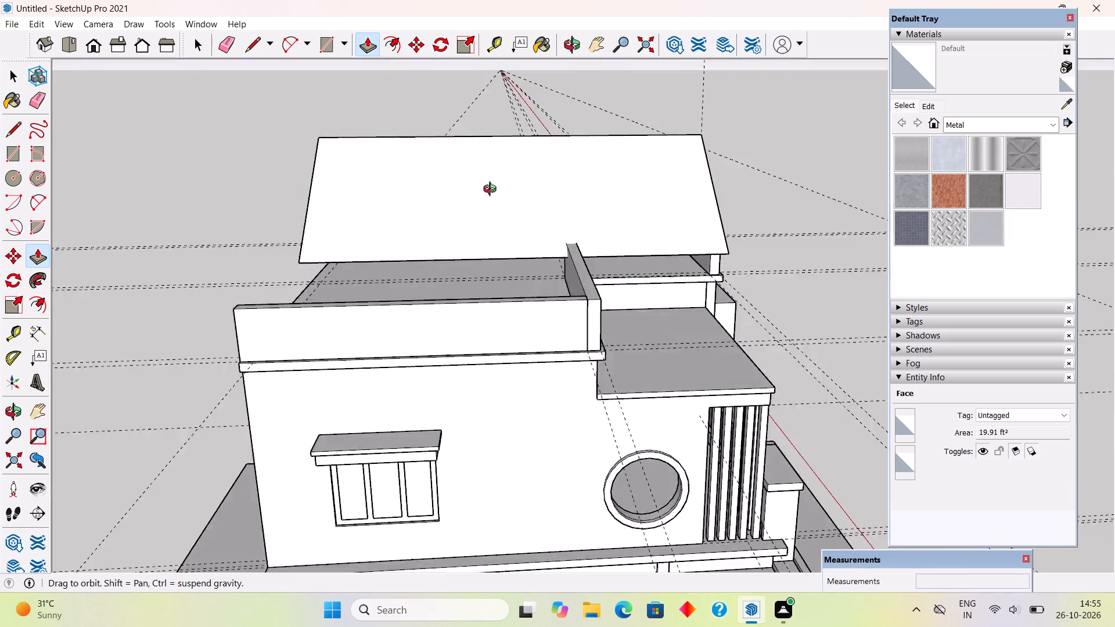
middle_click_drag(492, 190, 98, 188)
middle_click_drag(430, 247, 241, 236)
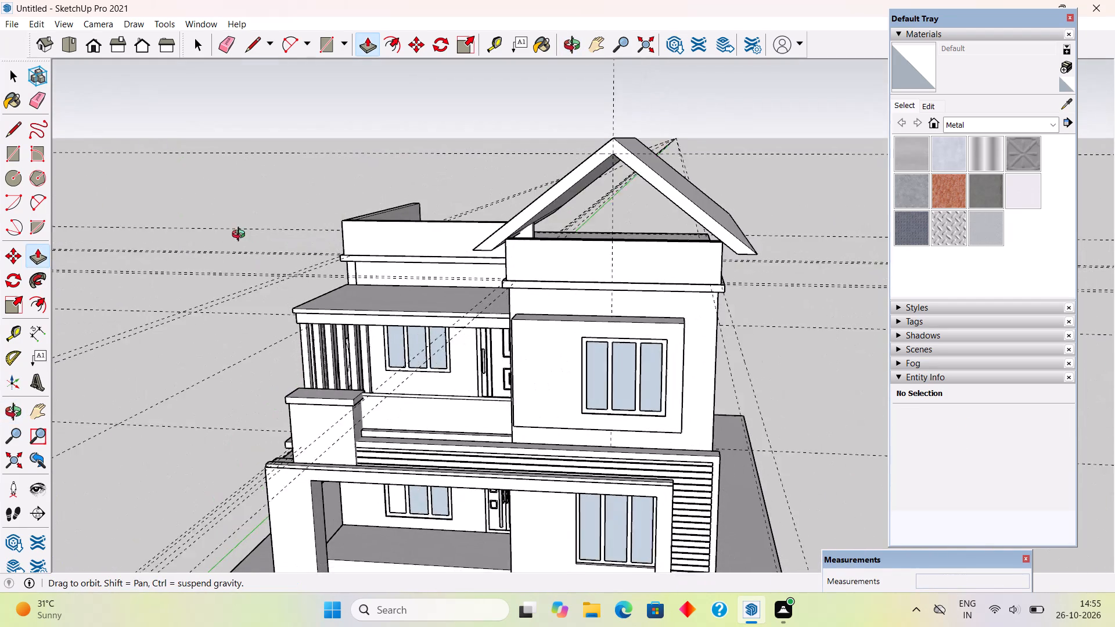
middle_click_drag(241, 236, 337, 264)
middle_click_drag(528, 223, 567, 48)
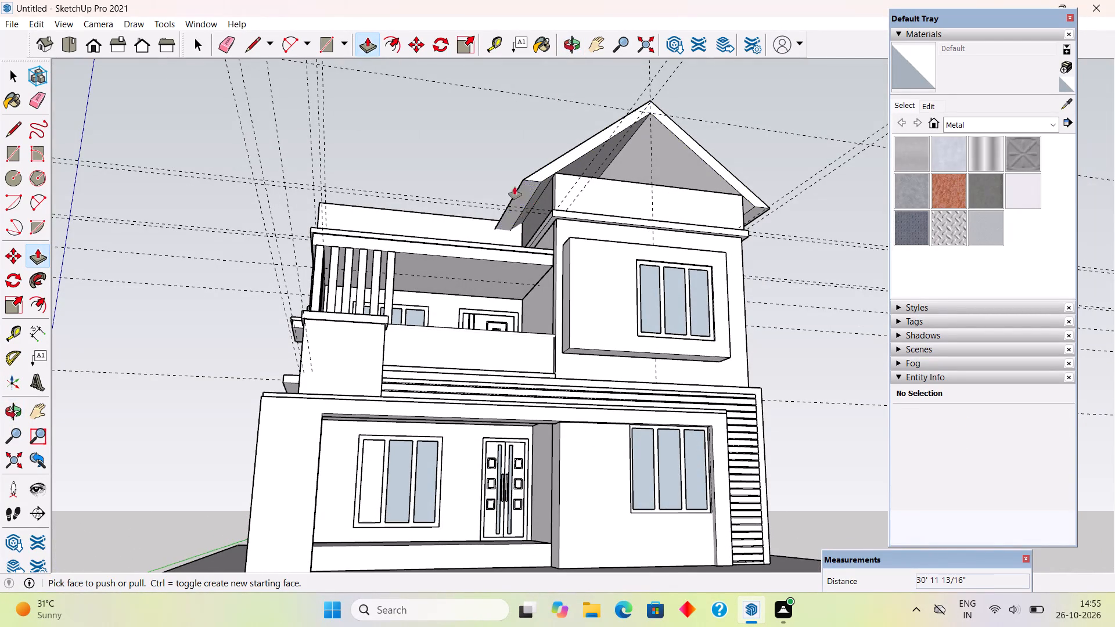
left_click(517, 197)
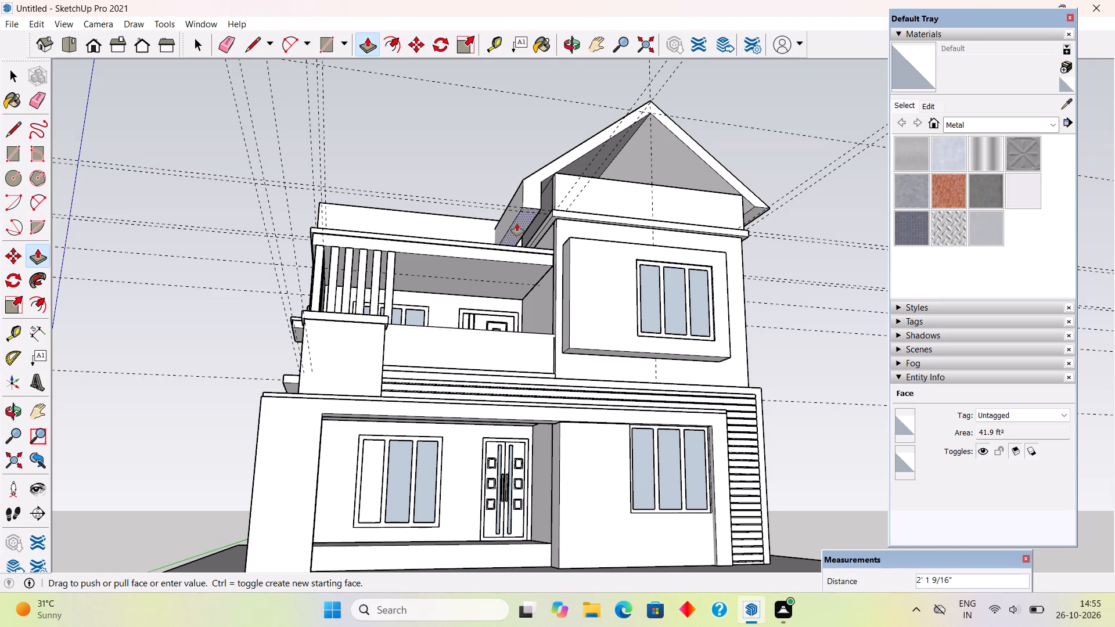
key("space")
Select all connected geometry of the extruded gable roof and make it a group.
middle_click_drag(610, 140, 447, 271)
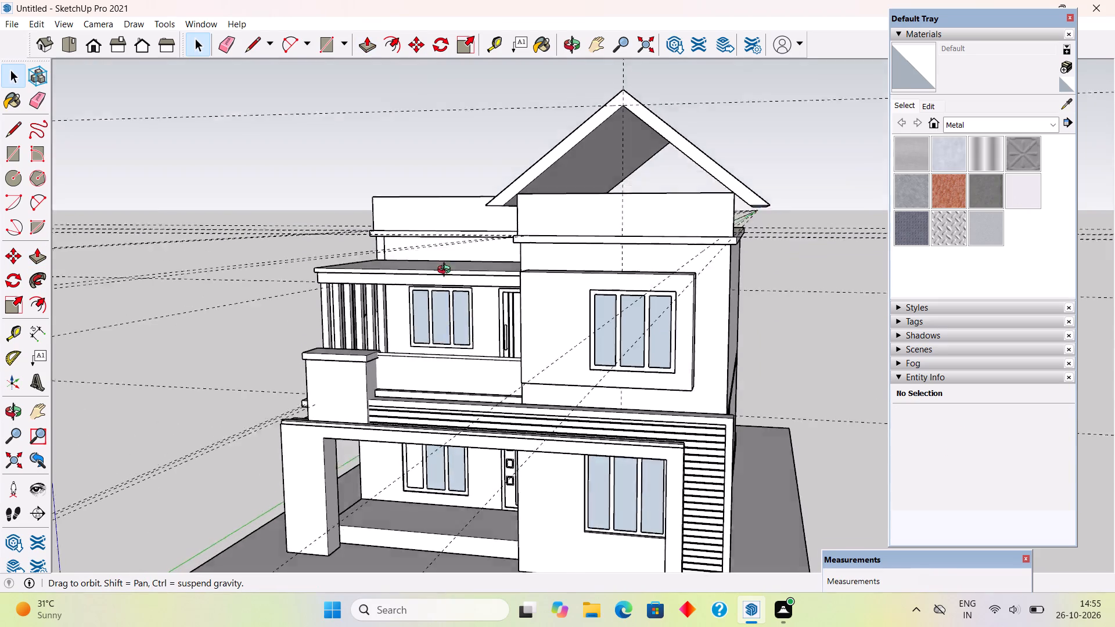
middle_click_drag(447, 271, 529, 341)
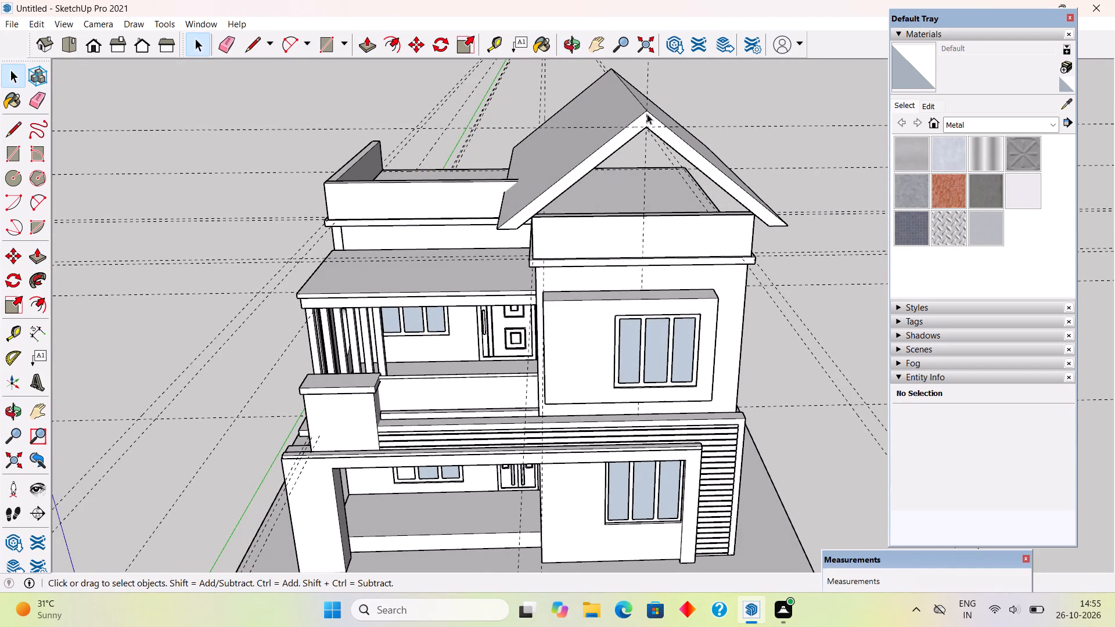
triple_click(647, 114)
right_click(647, 114)
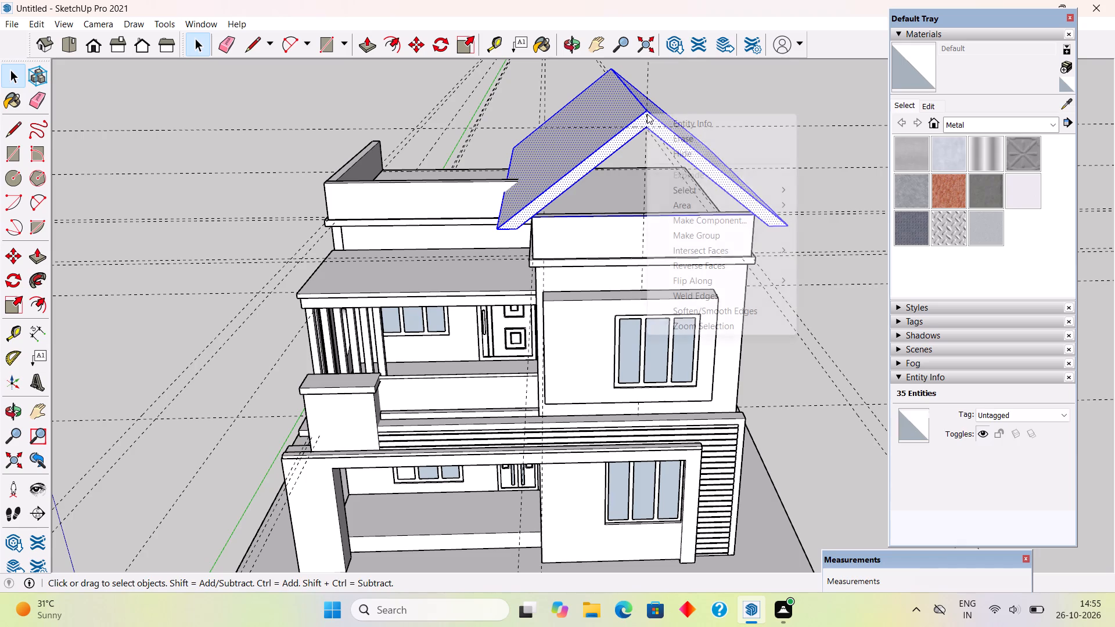
left_click(679, 238)
scroll(679, 238, "down", 4)
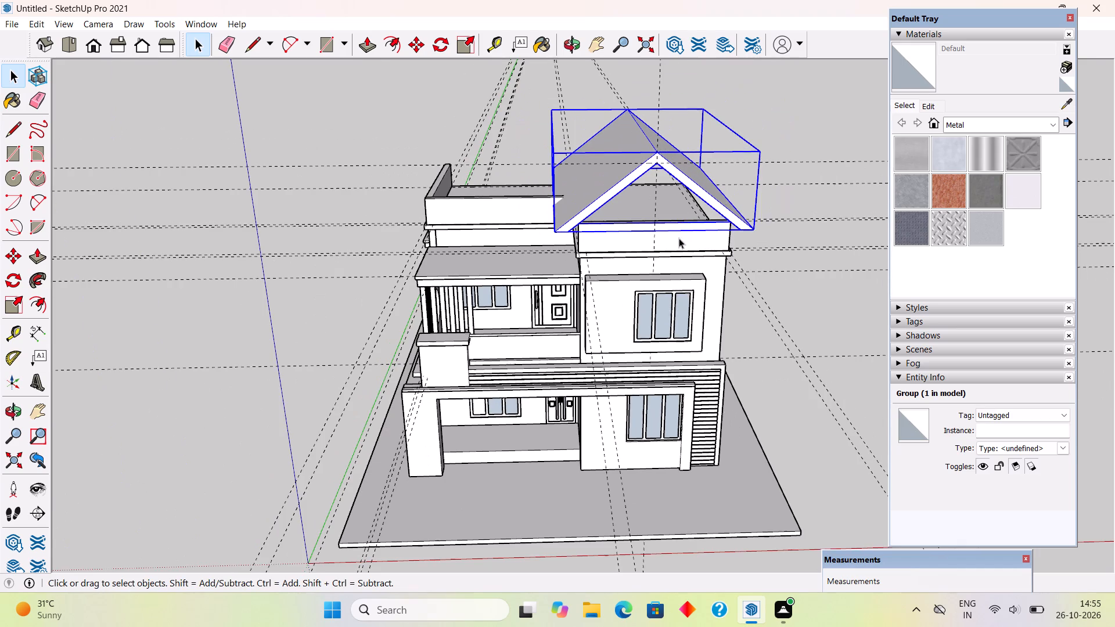
left_click(782, 129)
Examine the gable roof group from several angles, including its overhang and how it meets the front parapet's top corner.
middle_click_drag(732, 176, 743, 174)
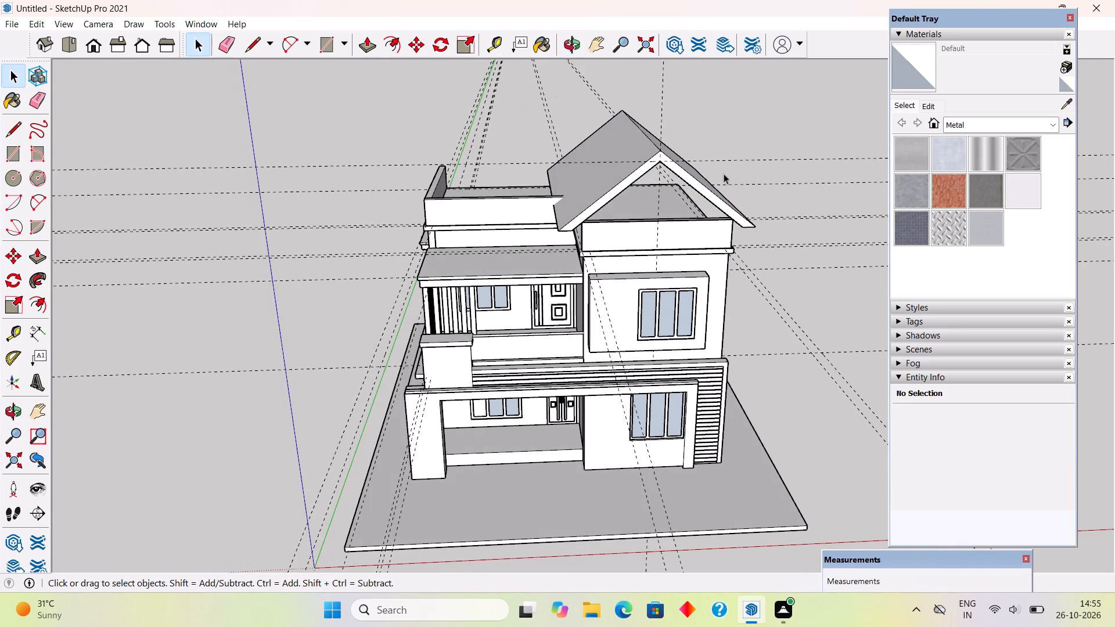
middle_click_drag(688, 164, 614, 229)
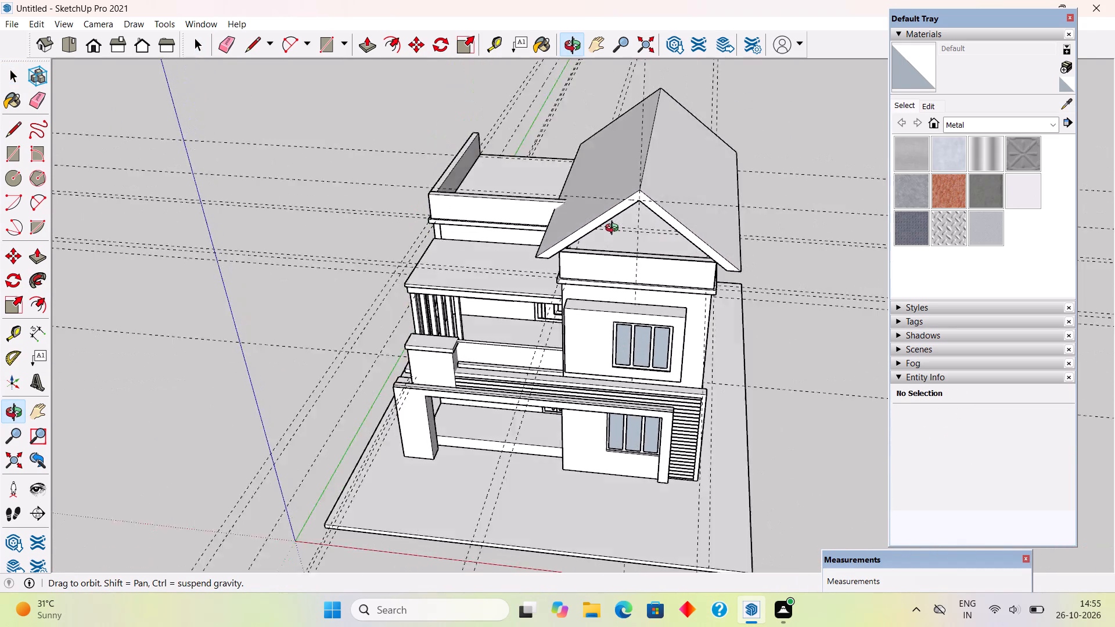
middle_click_drag(614, 229, 621, 110)
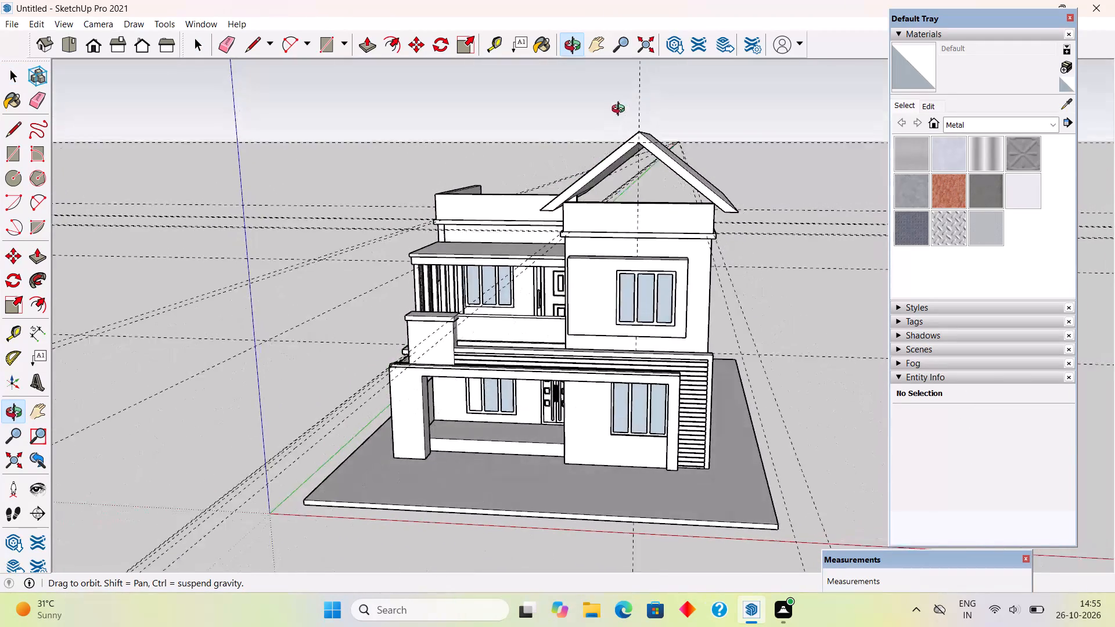
middle_click_drag(621, 110, 618, 109)
scroll(627, 183, "up", 4)
scroll(618, 239, "up", 2)
middle_click_drag(511, 209, 456, 190)
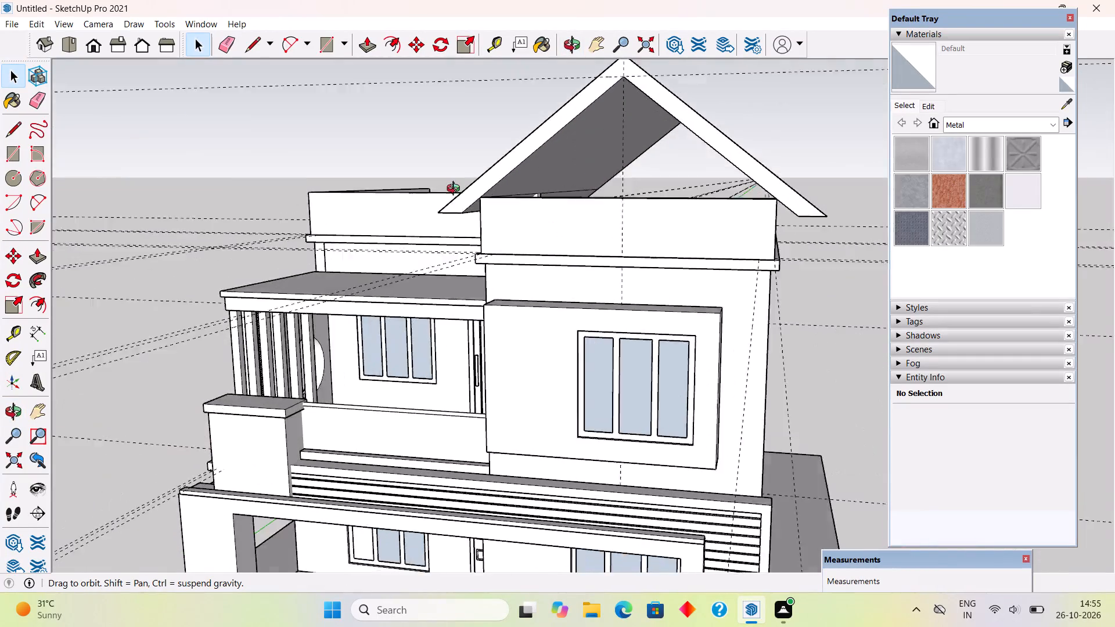
middle_click_drag(456, 190, 395, 166)
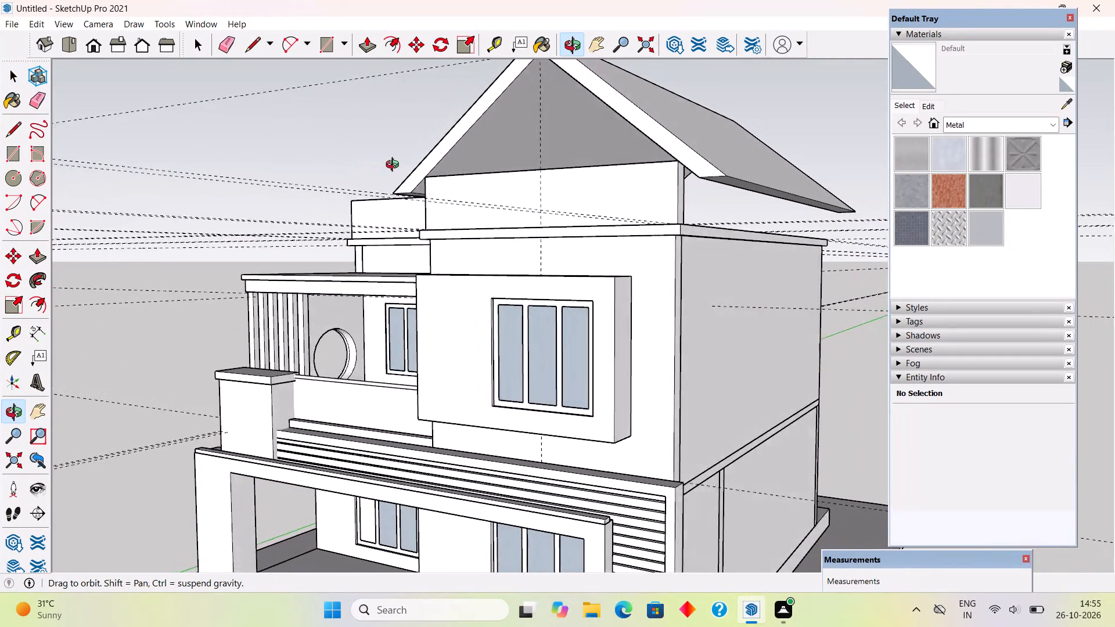
middle_click_drag(395, 166, 422, 218)
scroll(422, 218, "up", 2)
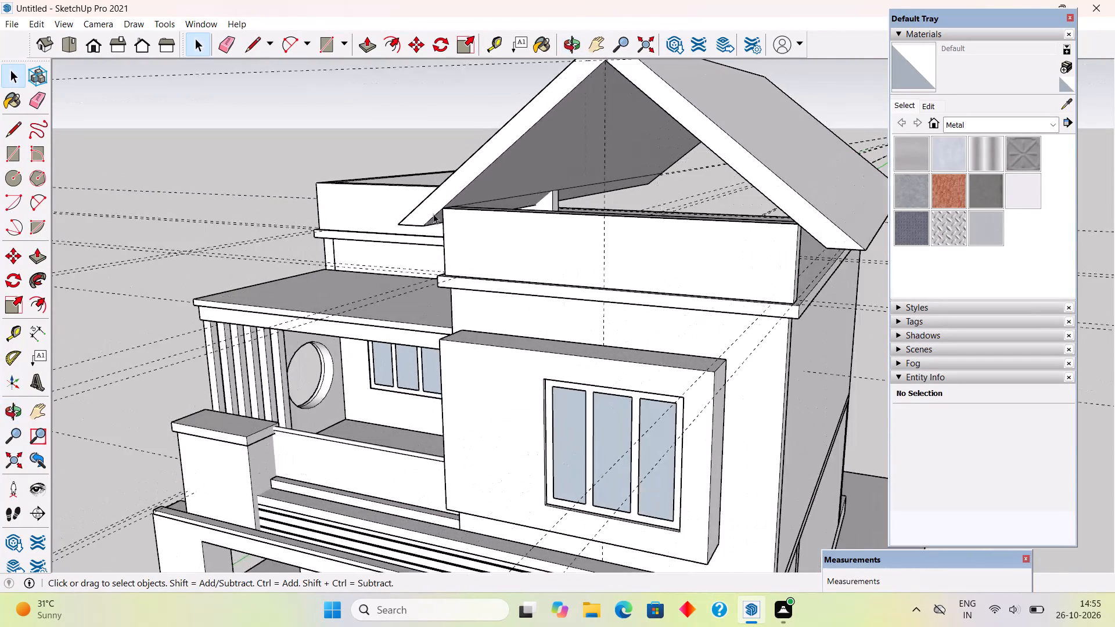
middle_click_drag(457, 194, 440, 146)
scroll(454, 158, "up", 9)
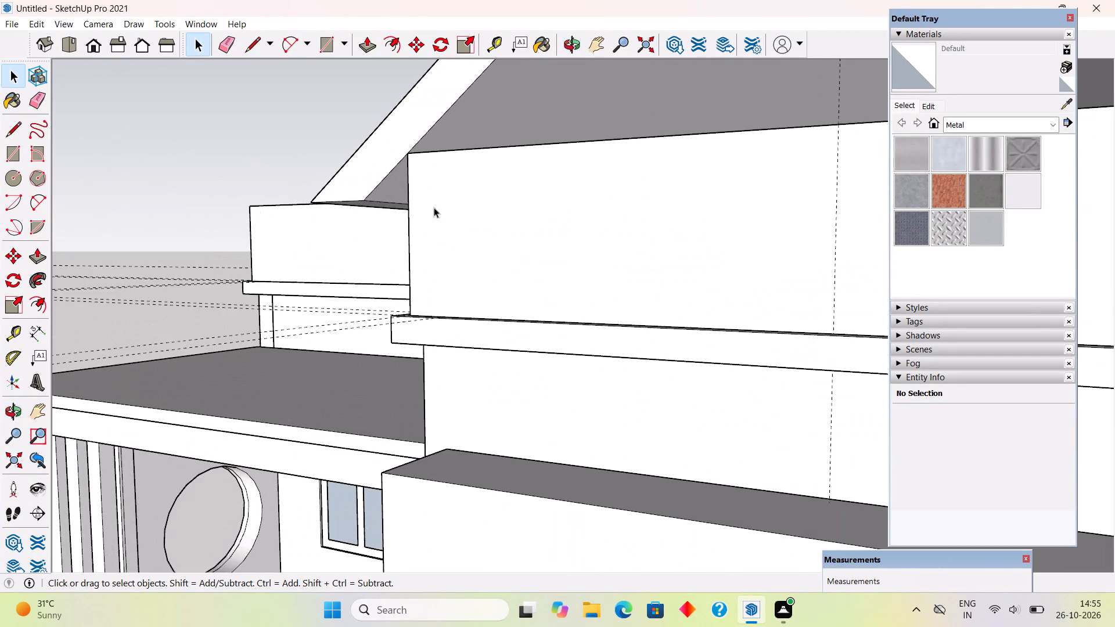
middle_click_drag(458, 241, 361, 340)
scroll(477, 306, "down", 1)
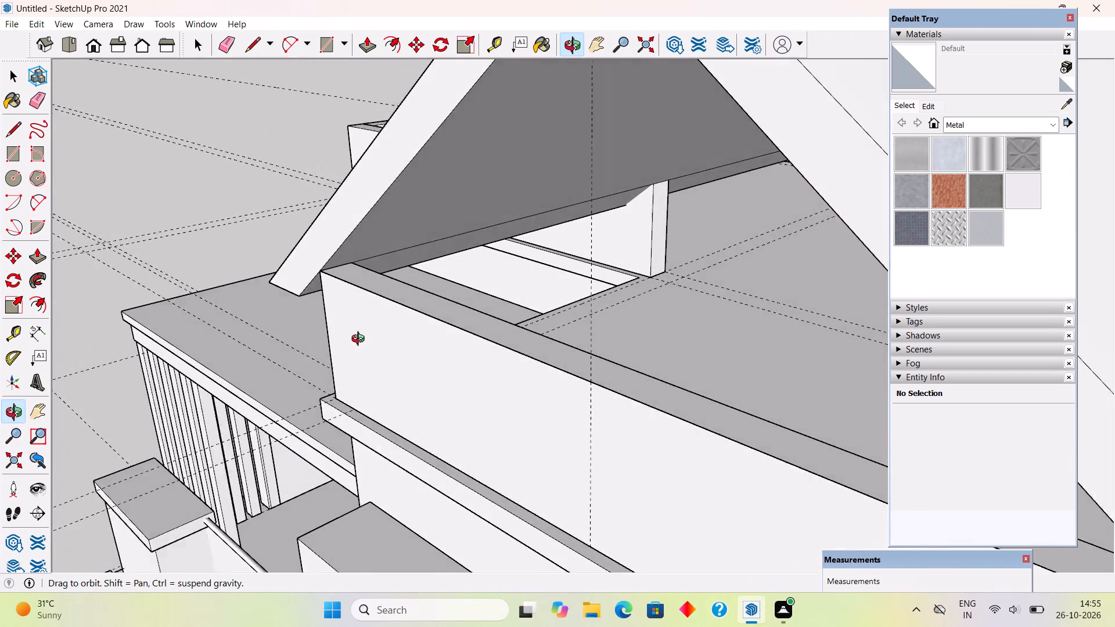
middle_click_drag(361, 340, 356, 345)
left_click(348, 278)
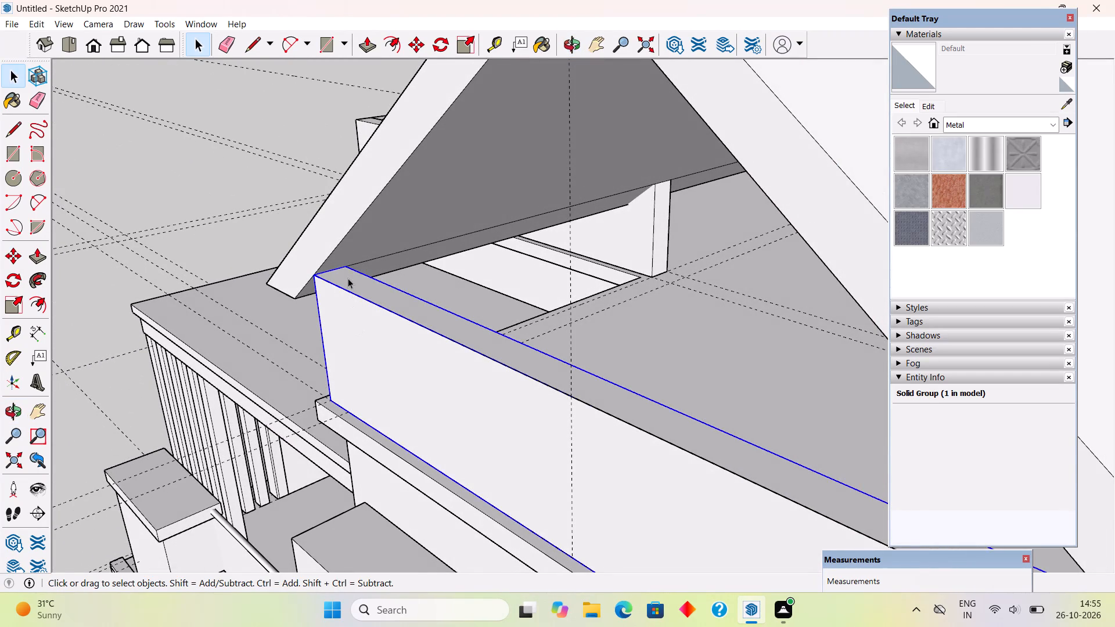
scroll(348, 278, "down", 3)
middle_click_drag(358, 293, 389, 299)
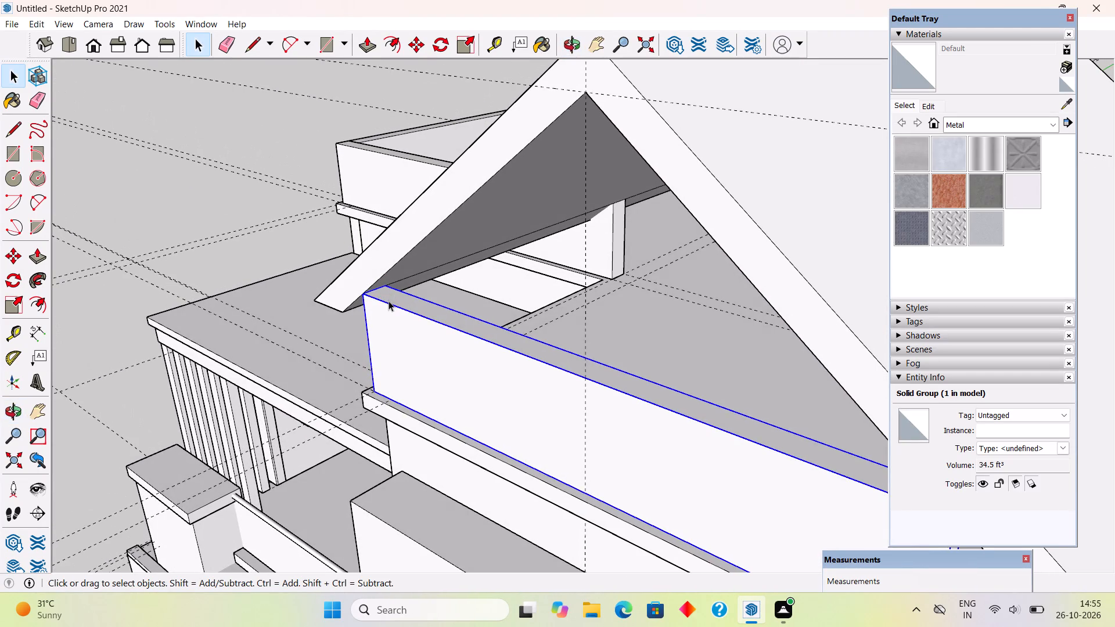
left_click(232, 193)
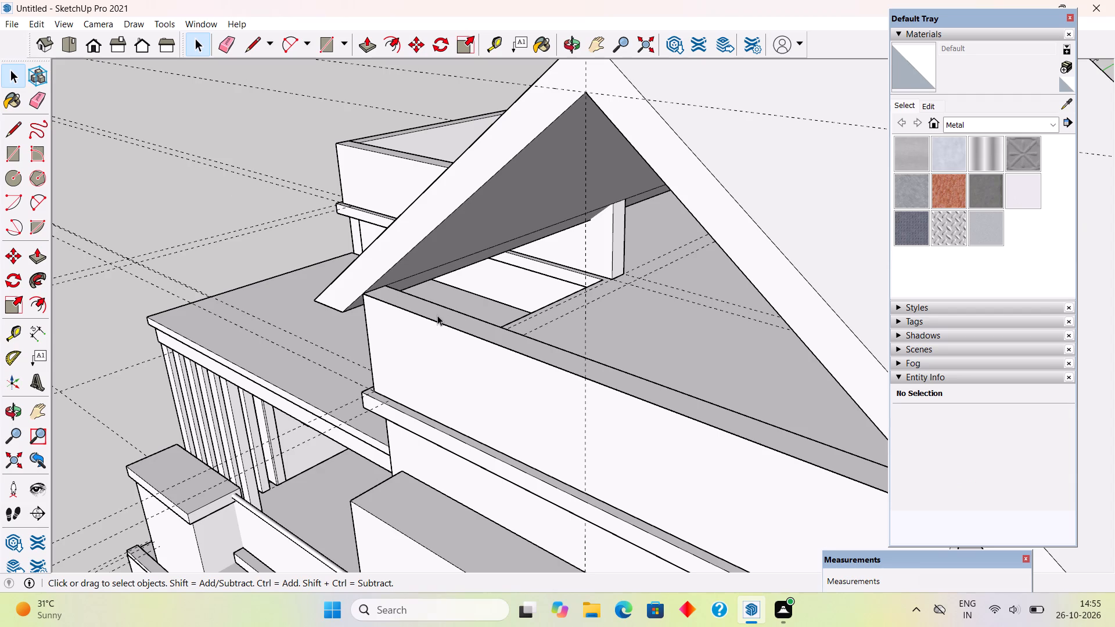
Draw a triangular face closing the gable front, from the front parapet's two top corners to the inner apex beneath the roof.
key("r")
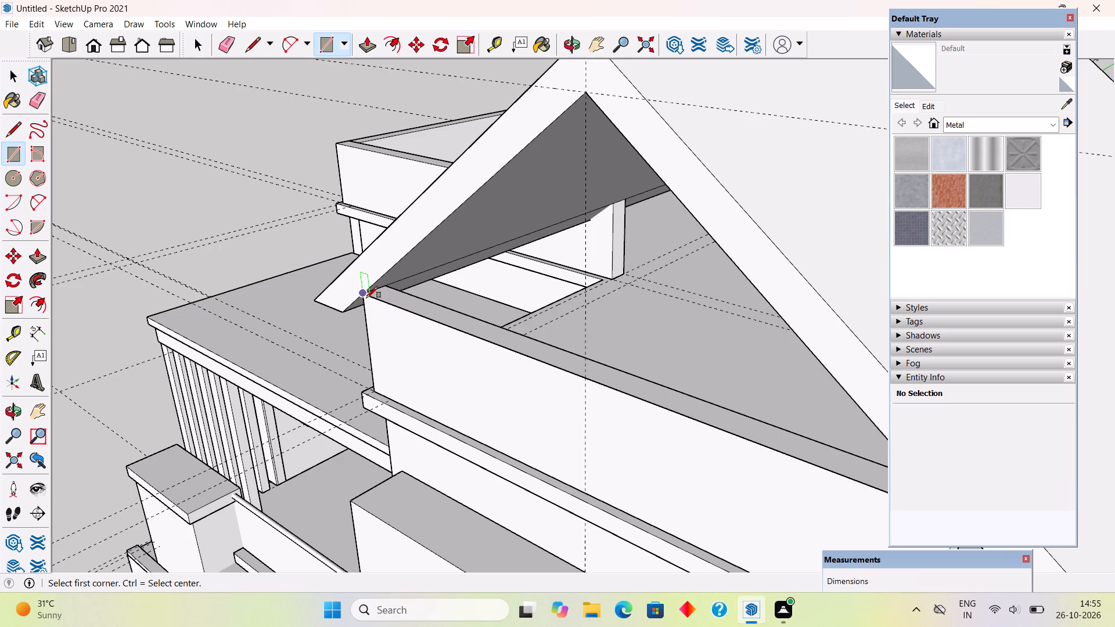
left_click(366, 296)
scroll(366, 296, "down", 5)
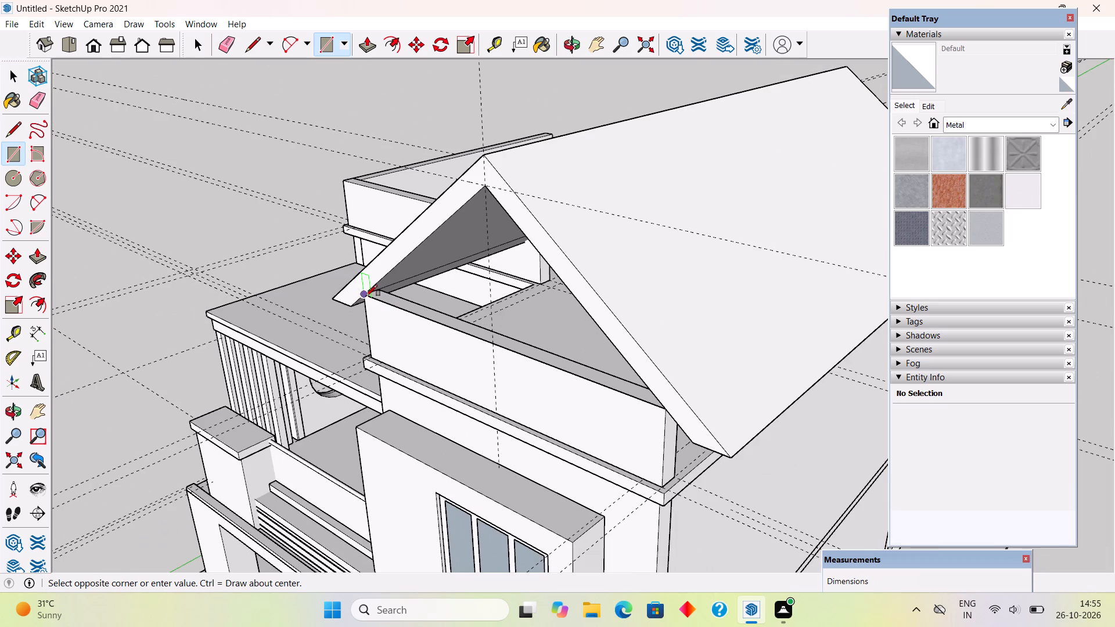
key("l")
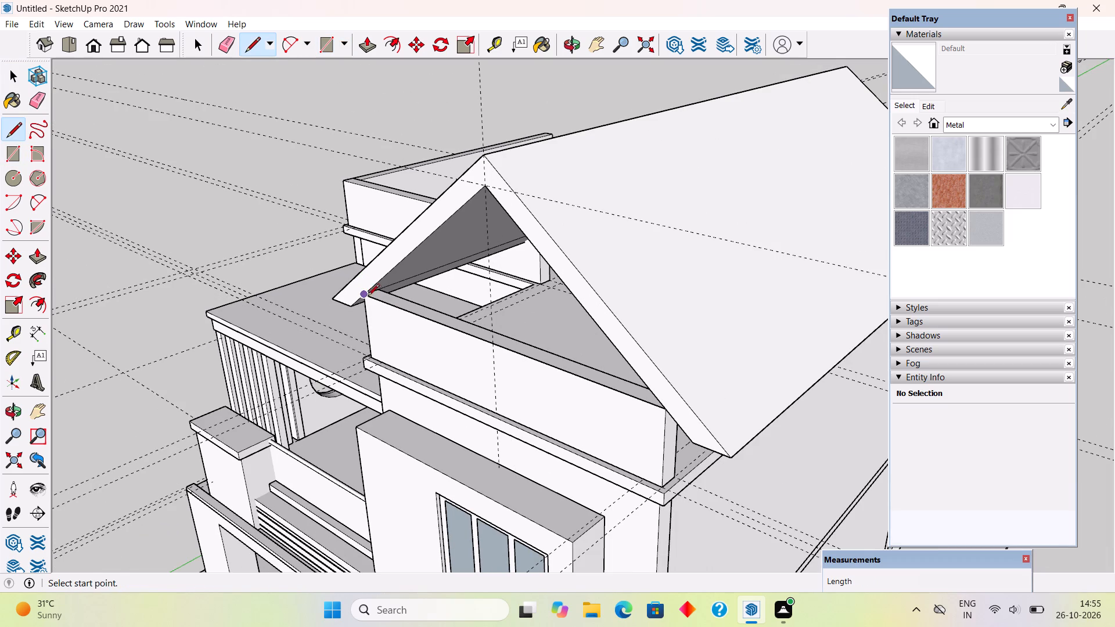
left_click(365, 293)
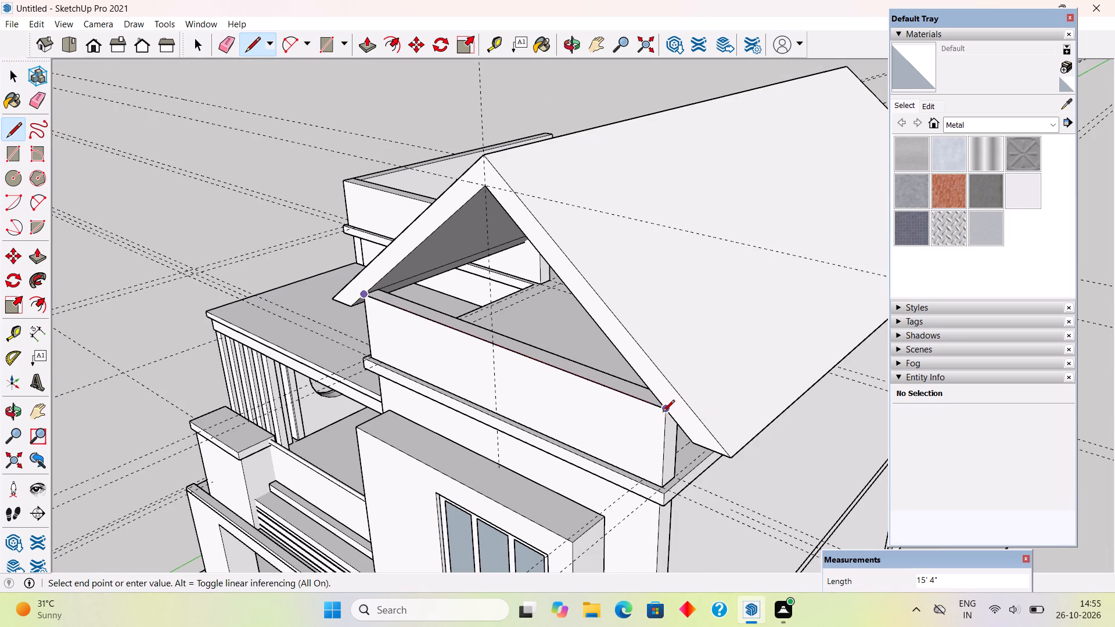
left_click(663, 413)
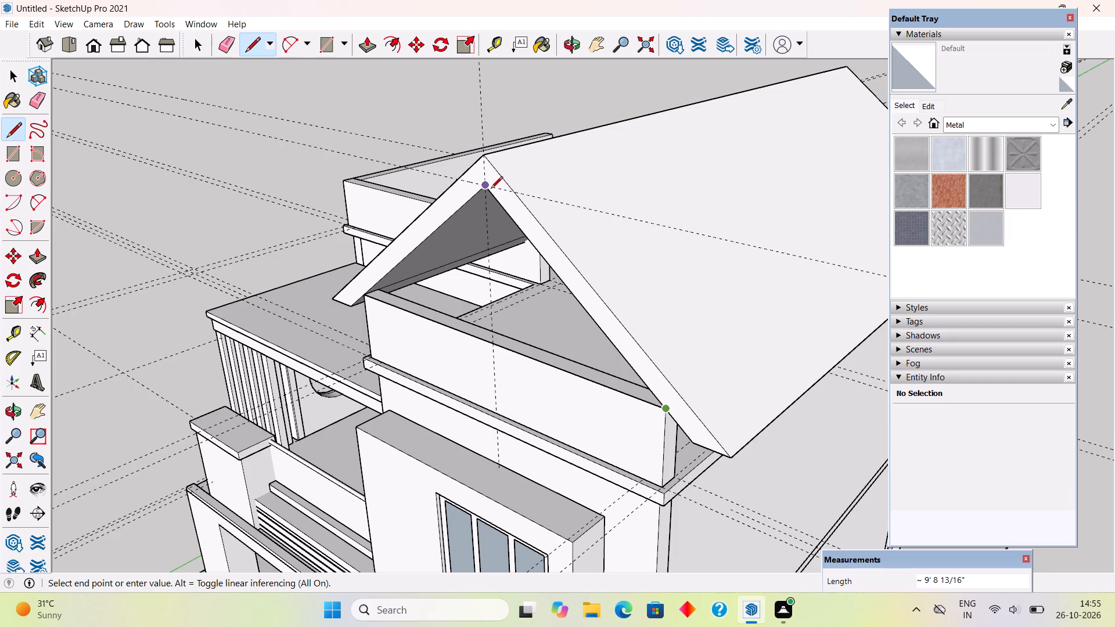
left_click(491, 189)
left_click(362, 297)
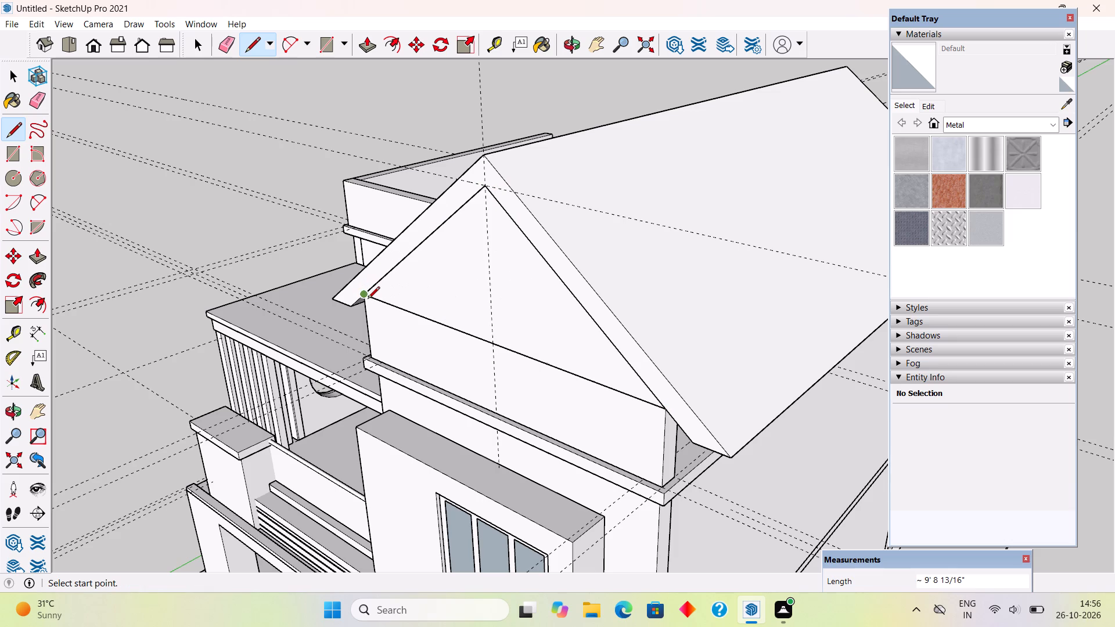
key("space")
Push/Pull the triangular gable face 9" from its rear side to give it wall thickness.
middle_click_drag(487, 361, 26, 241)
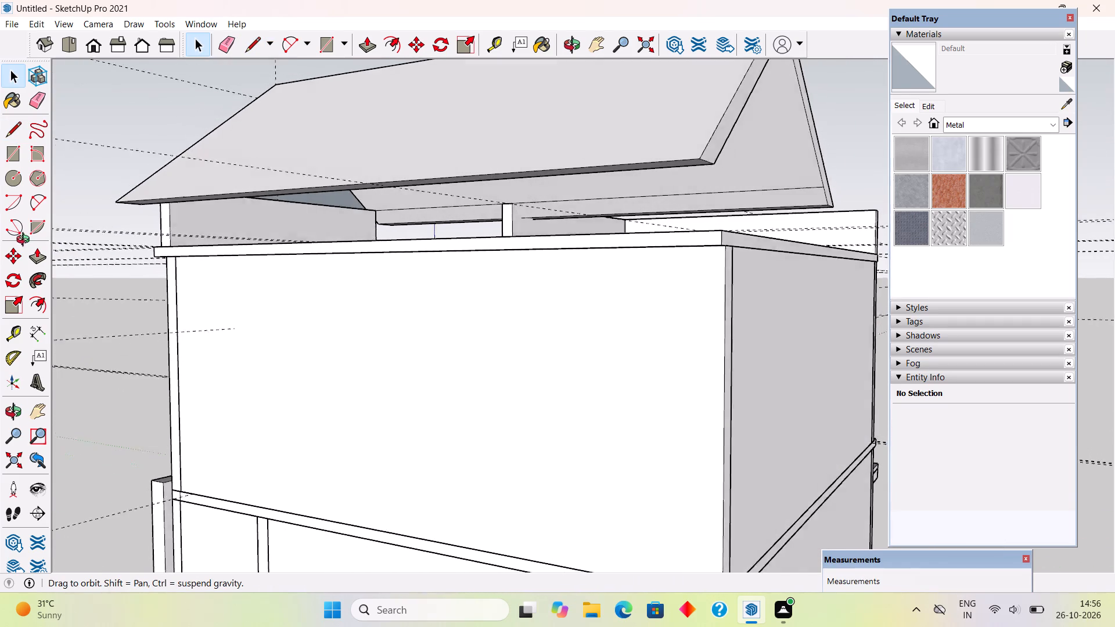
middle_click_drag(26, 241, 24, 241)
scroll(365, 211, "up", 8)
left_click(328, 193)
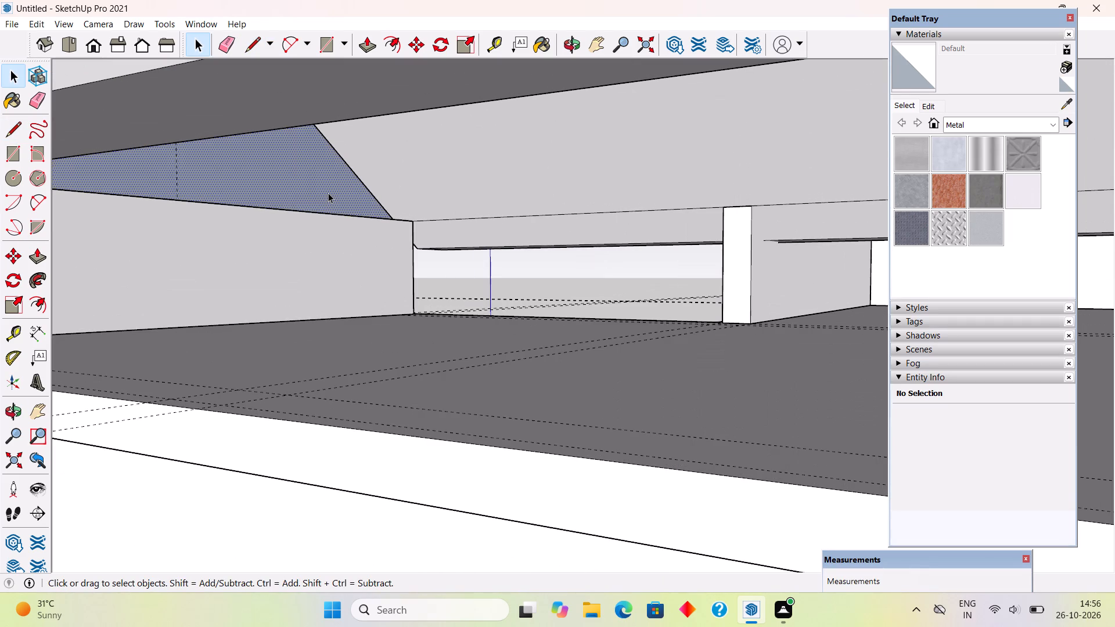
key("p")
left_click(328, 193)
left_click(331, 235)
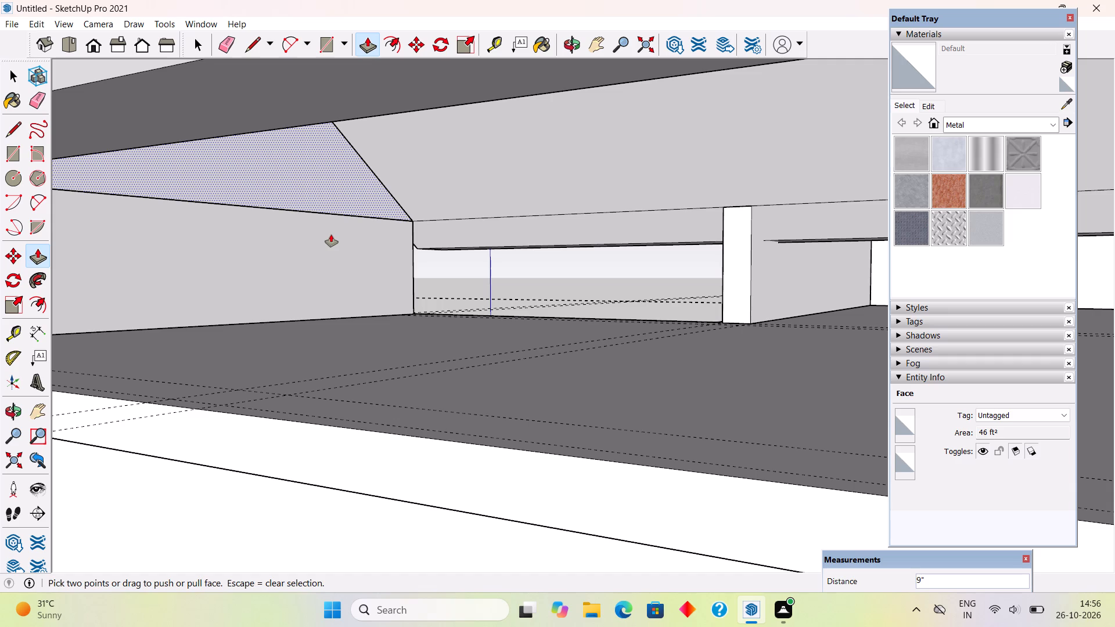
key("space")
Select all connected geometry of the thickened gable triangle and make it a group.
triple_click(355, 199)
right_click(355, 199)
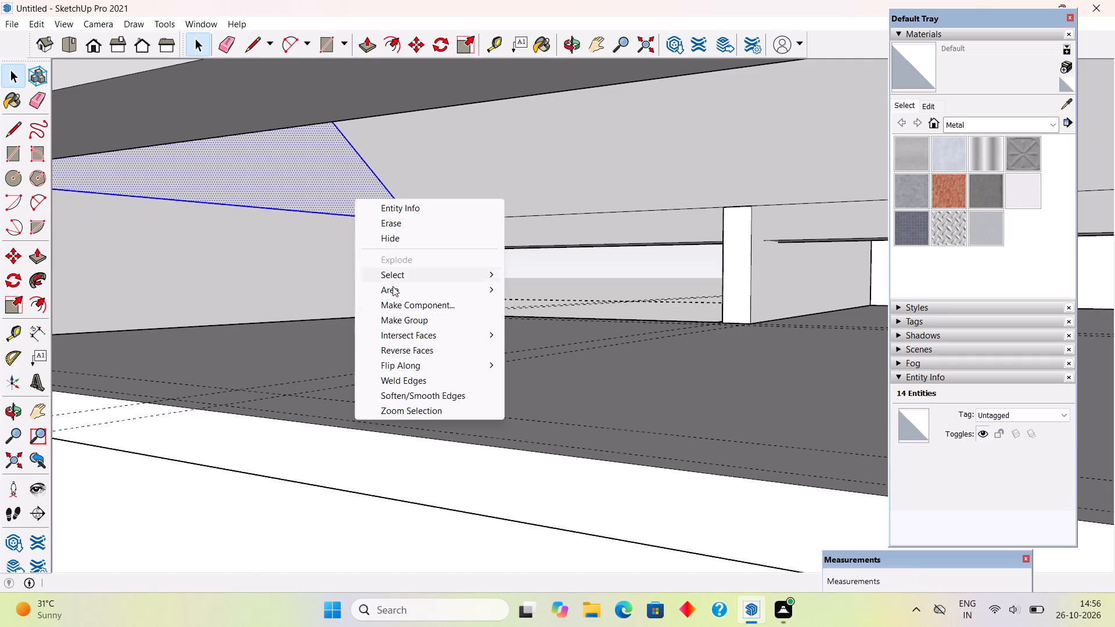
left_click(403, 322)
scroll(403, 322, "down", 10)
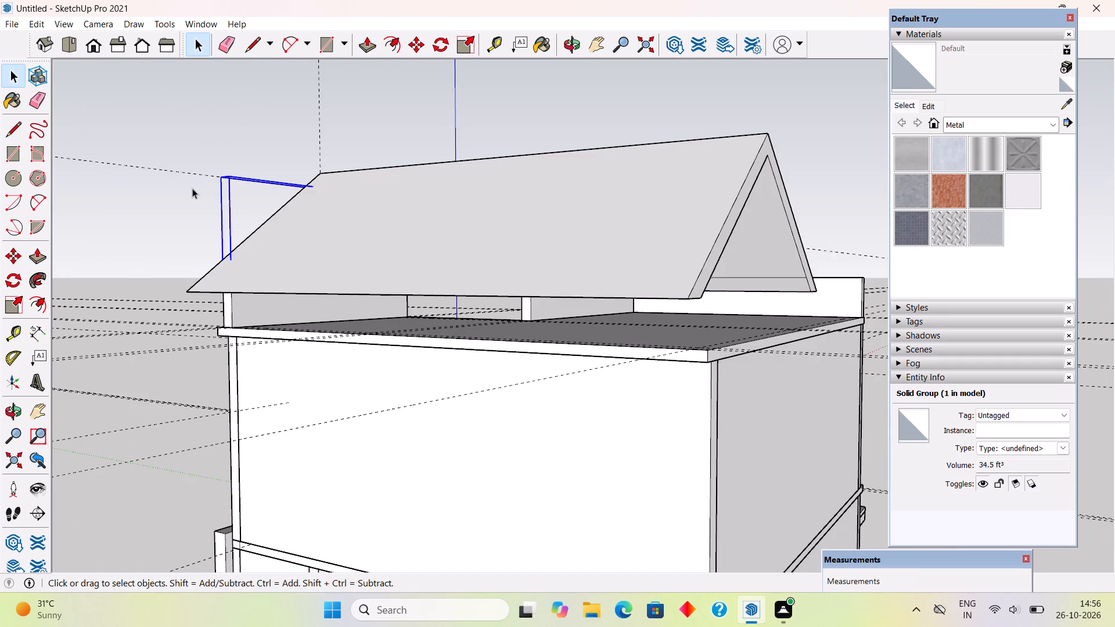
left_click(192, 188)
Delete the front parapet wall directly beneath the gable triangle.
middle_click_drag(286, 293, 779, 336)
scroll(779, 336, "down", 7)
middle_click_drag(447, 395, 628, 380)
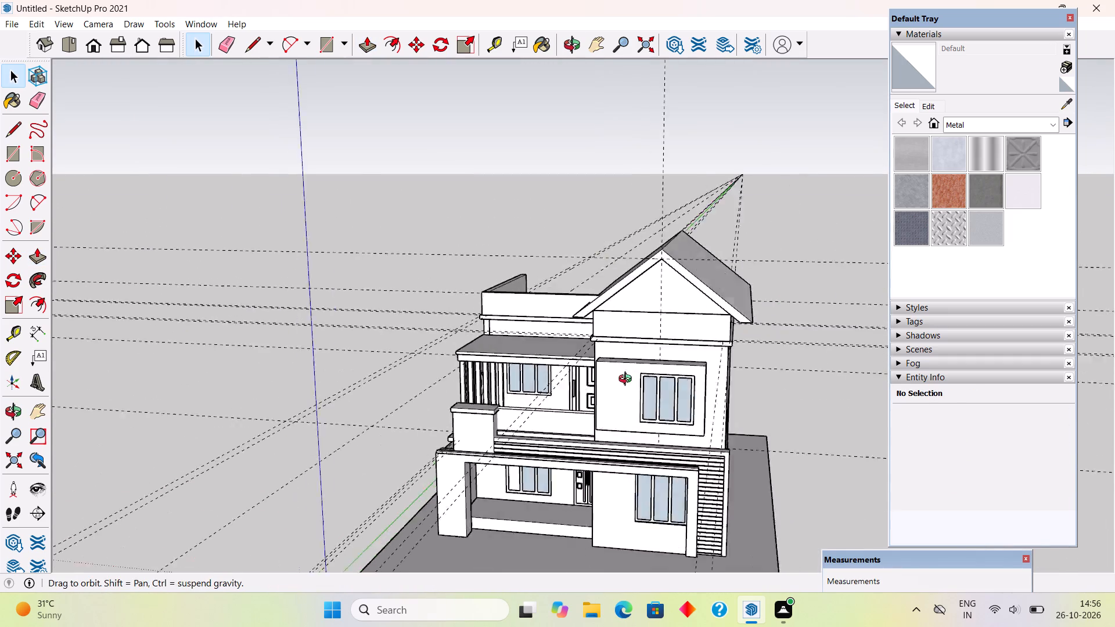
middle_click_drag(628, 380, 699, 348)
scroll(780, 294, "up", 3)
scroll(722, 314, "up", 3)
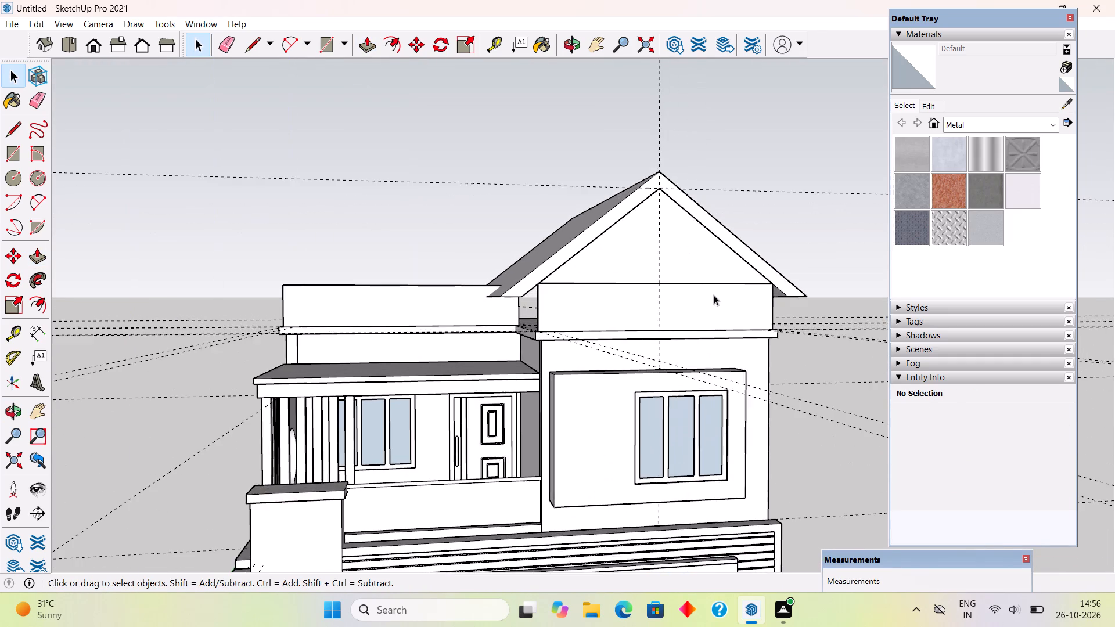
middle_click_drag(689, 283, 662, 234)
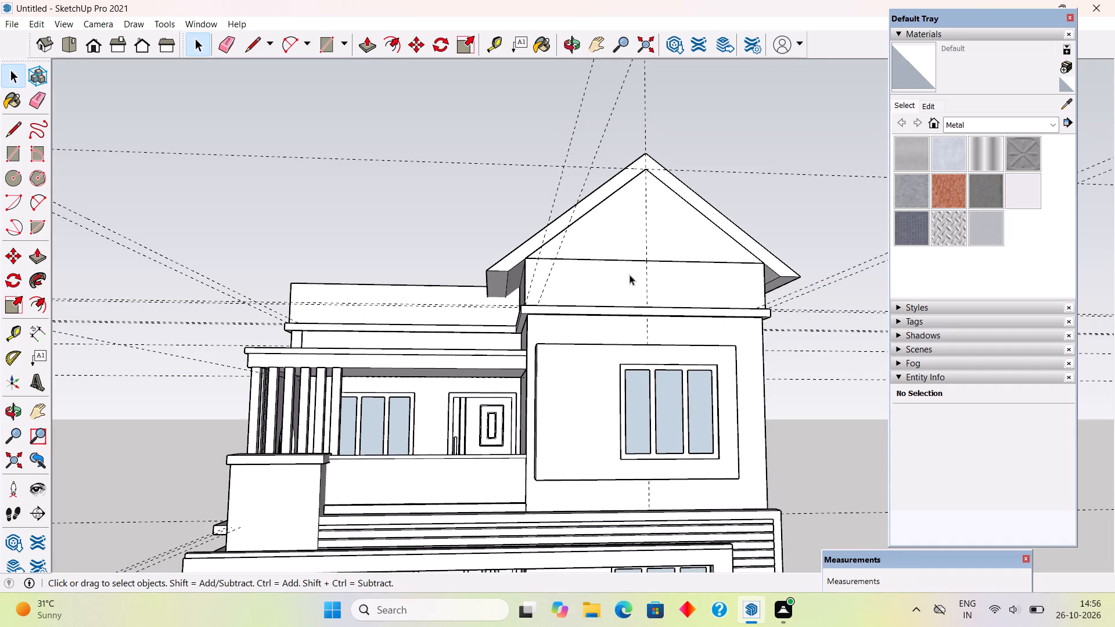
left_click(674, 289)
key("Delete")
Inside the gable triangle group, Push/Pull its underside down to the top of the projecting slab band over the front wall.
middle_click_drag(670, 271, 661, 232)
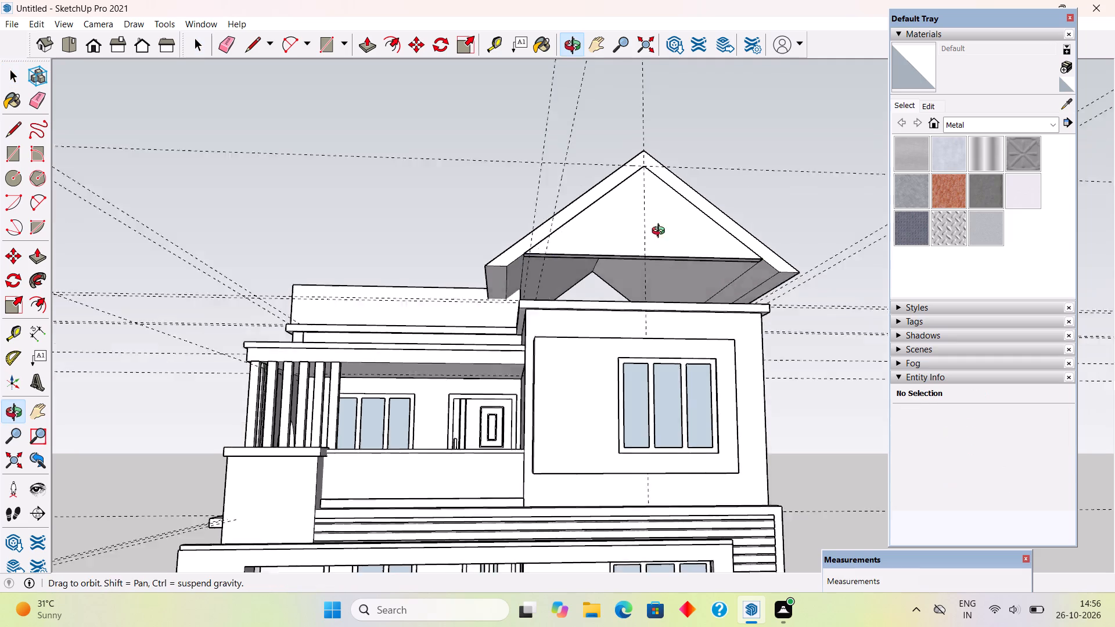
middle_click_drag(661, 232, 649, 165)
scroll(538, 254, "up", 5)
left_click(621, 211)
triple_click(621, 211)
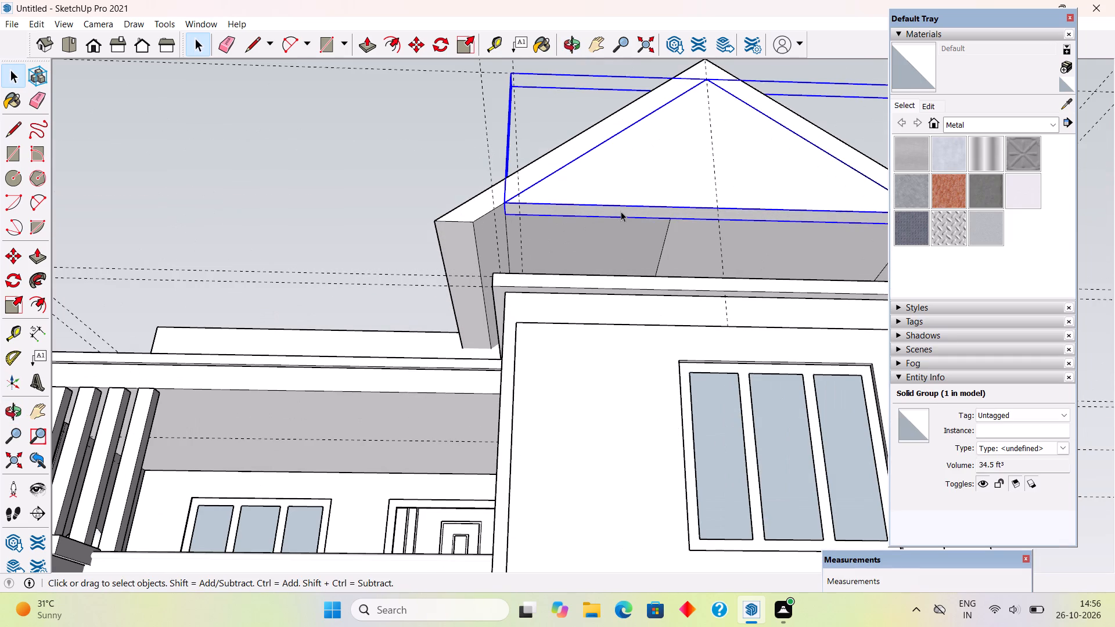
key("p")
left_click(634, 209)
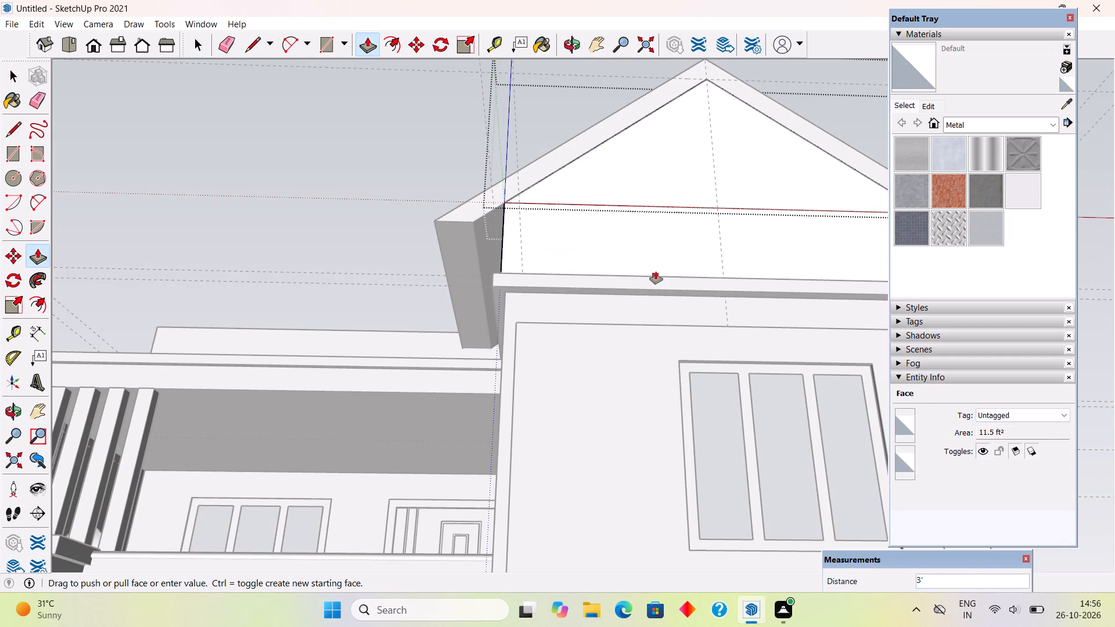
middle_click_drag(664, 277, 664, 397)
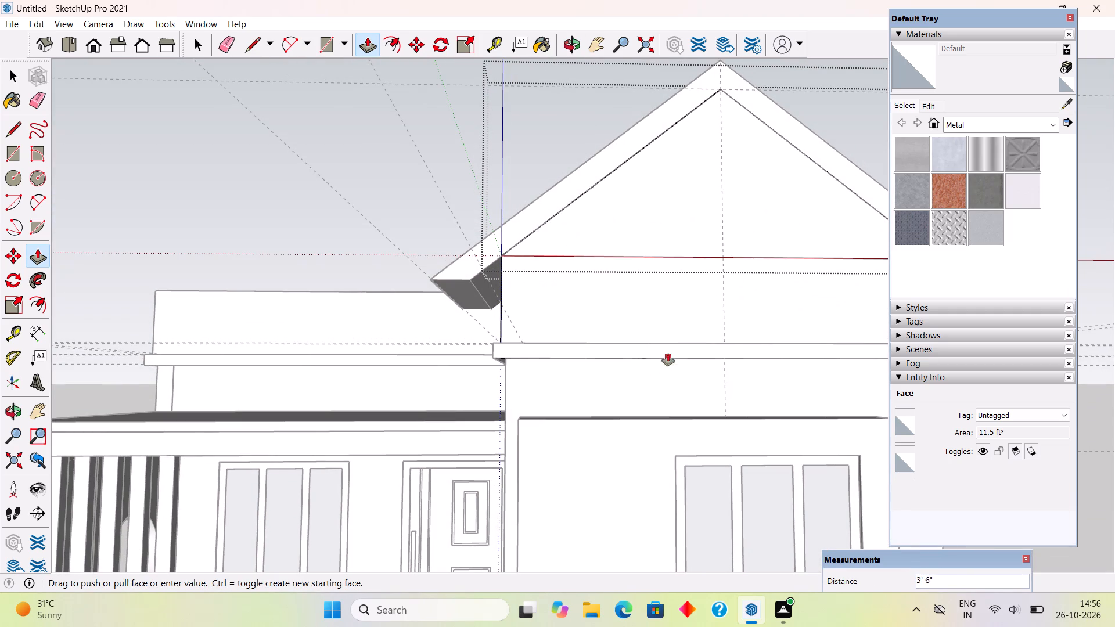
left_click(673, 344)
scroll(622, 383, "down", 9)
key("space")
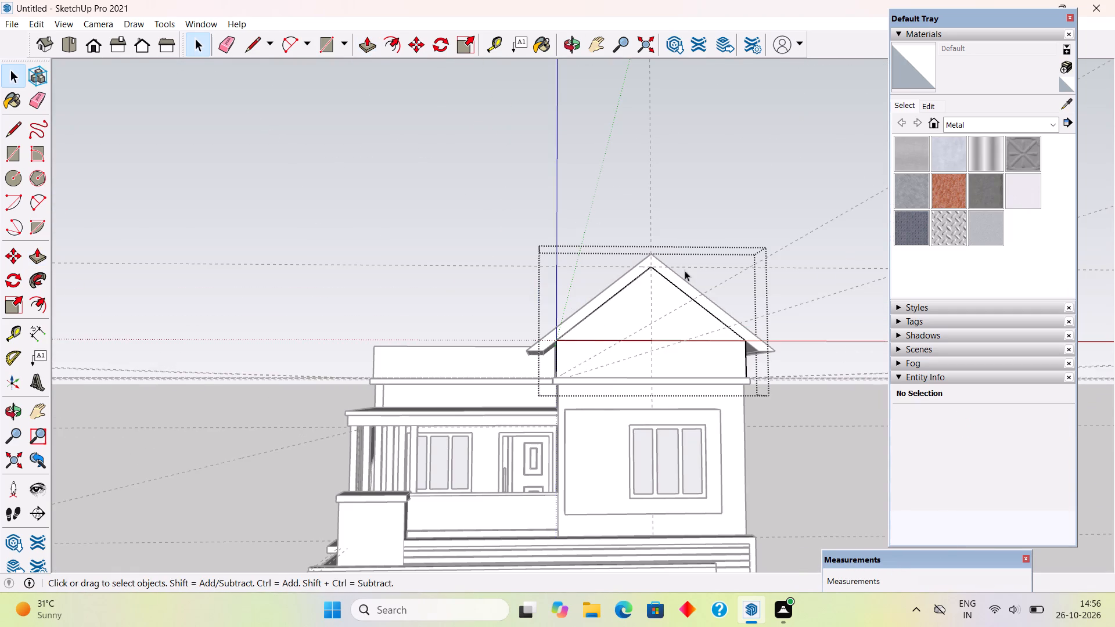
left_click(773, 143)
Delete the leftover horizontal edge across the gable wall at the base of the triangle, inside the roof group.
middle_click_drag(724, 331, 431, 287)
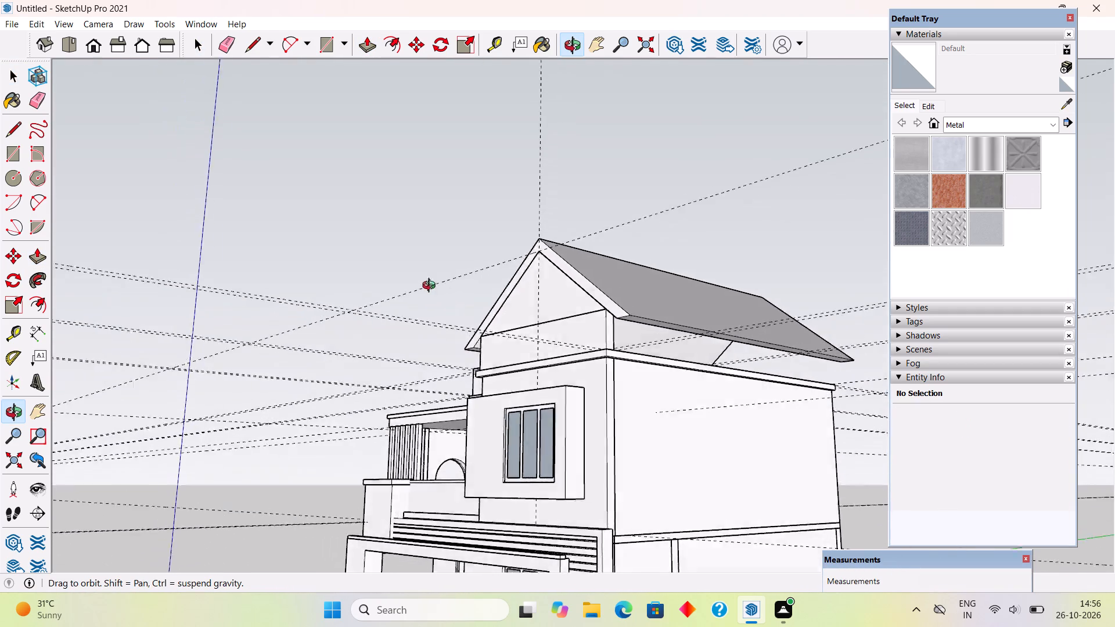
middle_click_drag(431, 287, 607, 354)
scroll(613, 348, "up", 4)
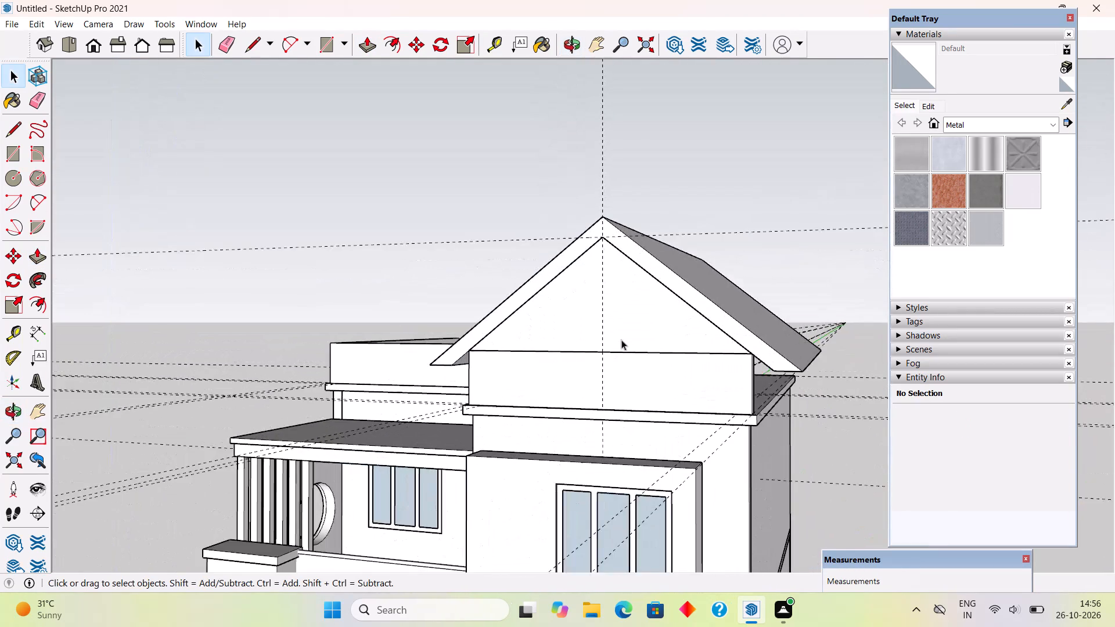
triple_click(643, 340)
scroll(643, 342, "up", 7)
middle_click_drag(633, 362, 584, 397)
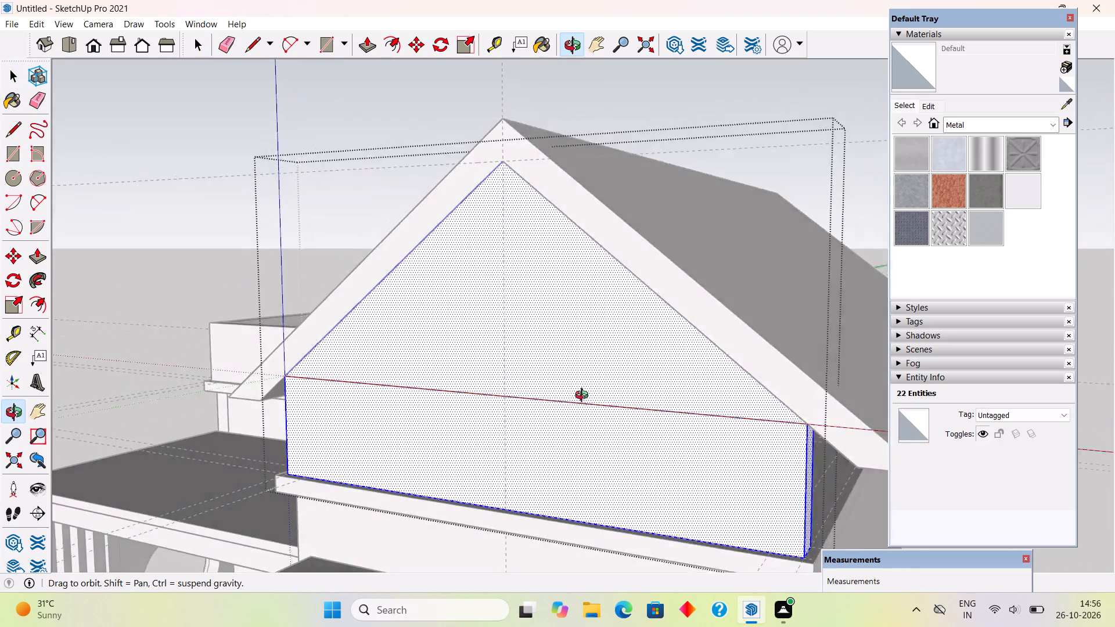
middle_click_drag(584, 397, 565, 413)
left_click(561, 433)
triple_click(561, 433)
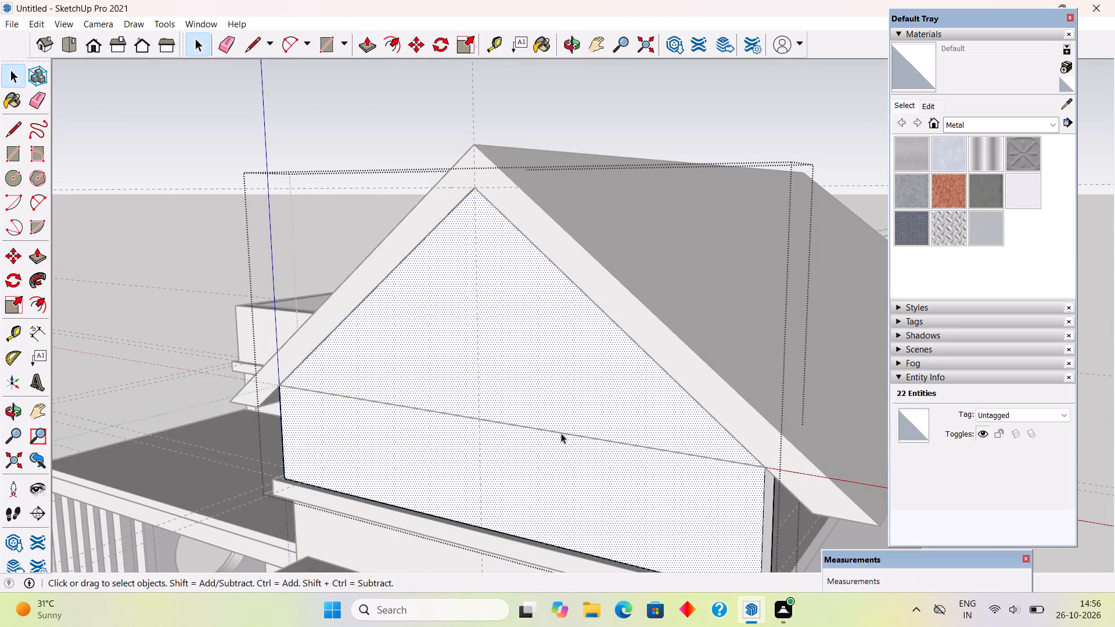
left_click(561, 433)
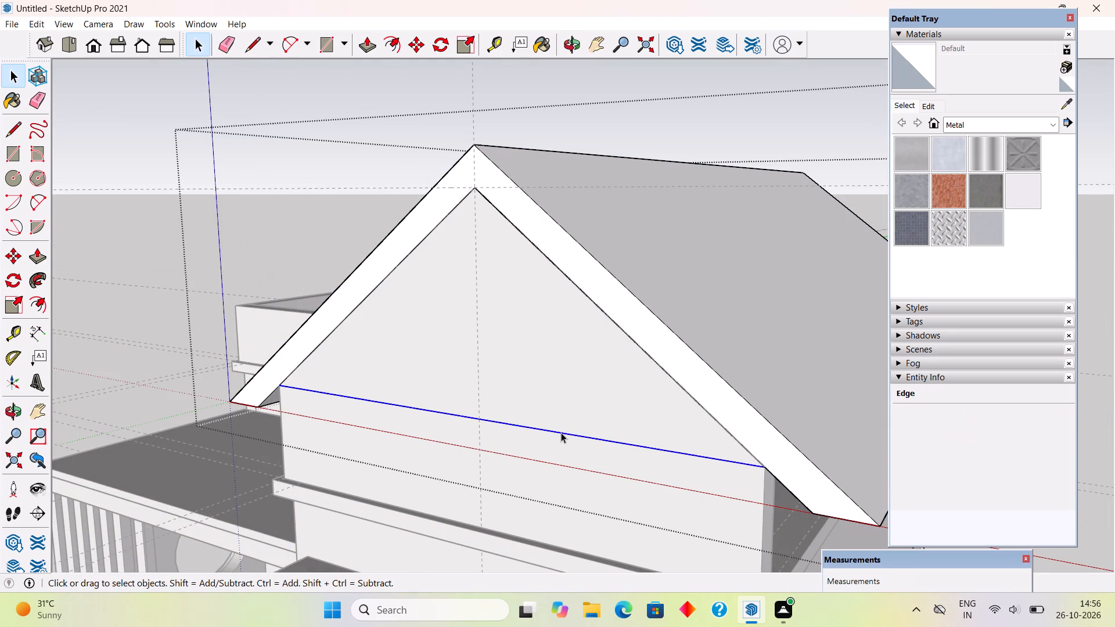
key("Delete")
middle_click_drag(547, 421, 602, 380)
key("space")
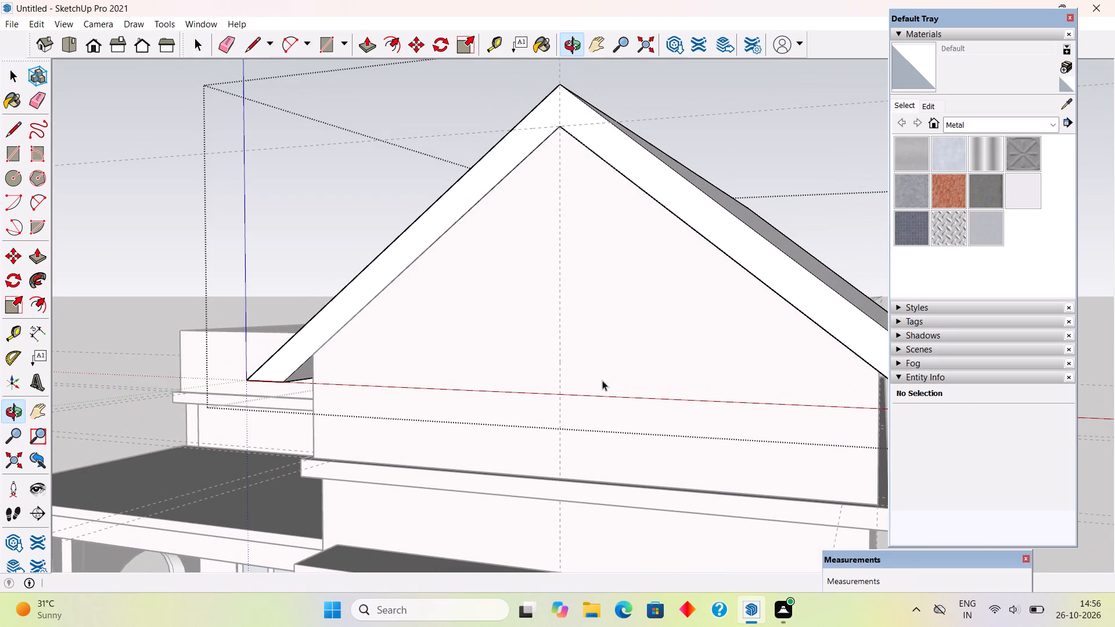
left_click(381, 192)
left_click(178, 229)
Examine the finished gable wall and roof from the front and side, including where the roof meets the neighbouring parapet.
scroll(178, 229, "down", 5)
middle_click_drag(312, 378, 509, 416)
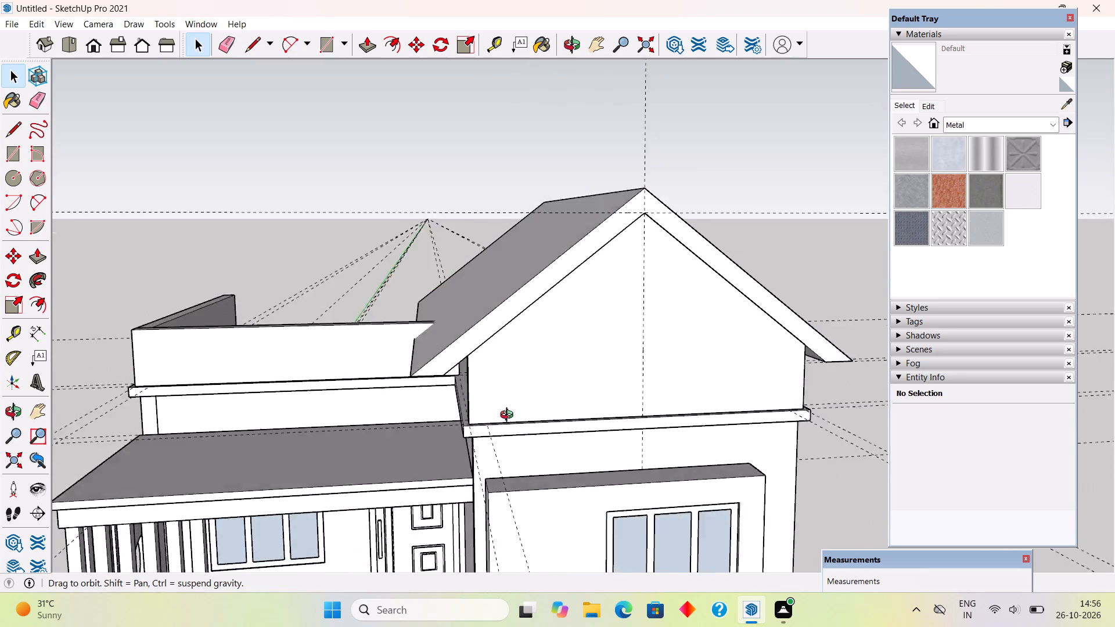
middle_click_drag(509, 416, 513, 416)
scroll(513, 415, "down", 1)
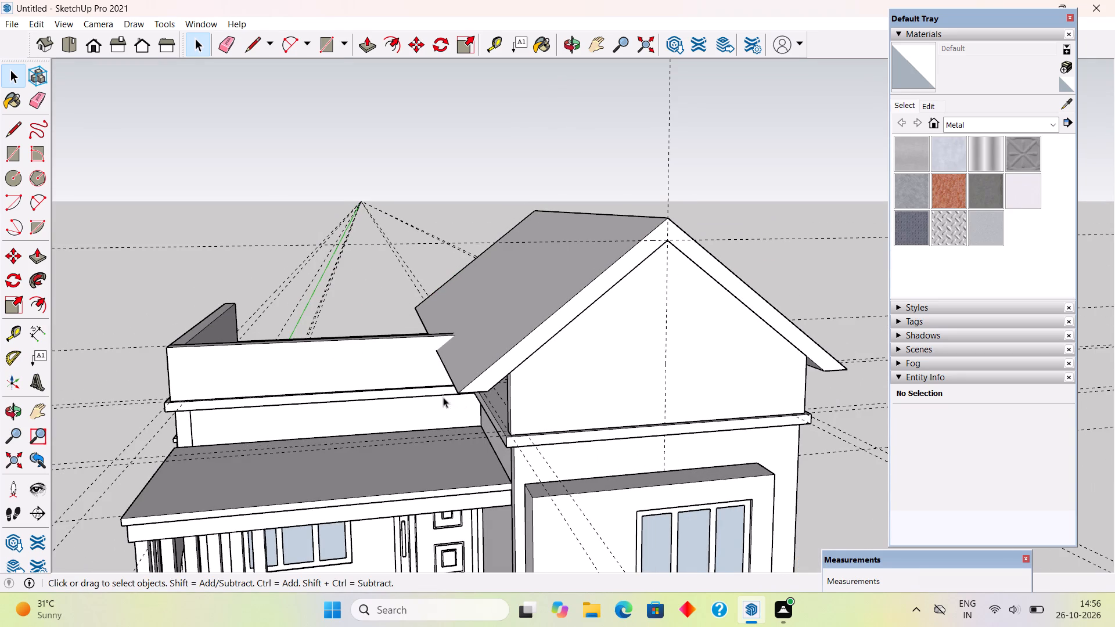
scroll(336, 334, "down", 3)
middle_click_drag(562, 395, 491, 348)
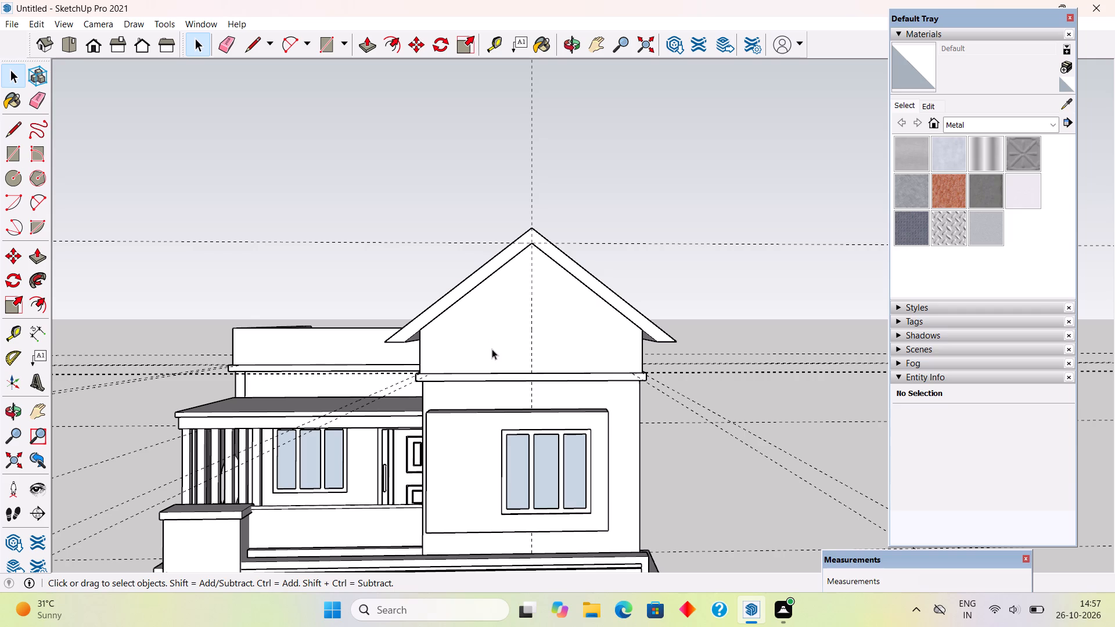
scroll(492, 351, "down", 3)
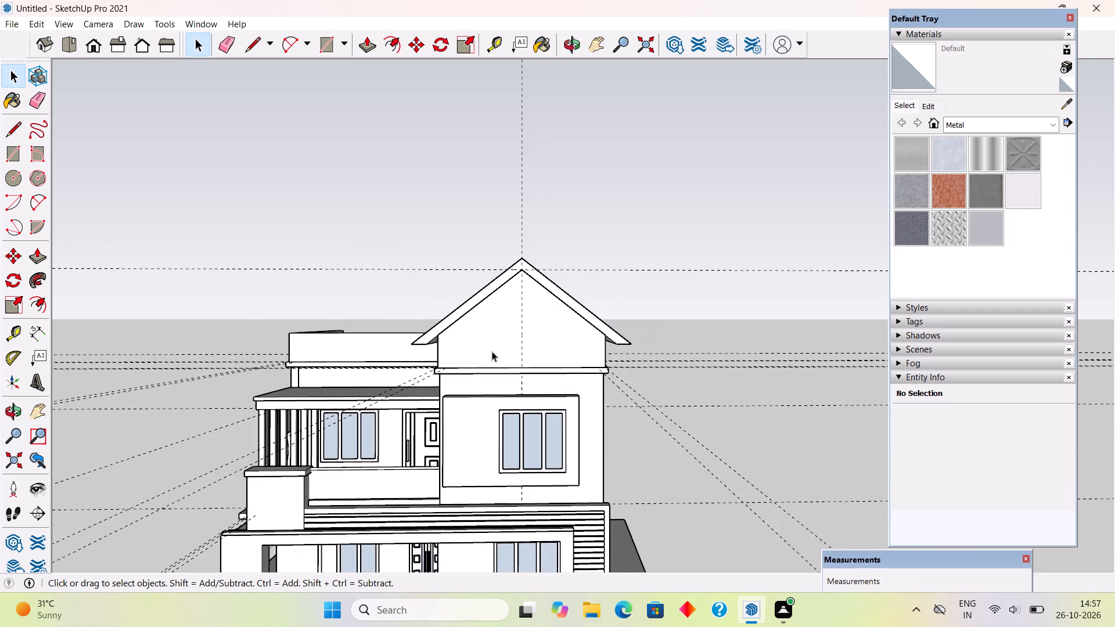
middle_click_drag(495, 351, 559, 402)
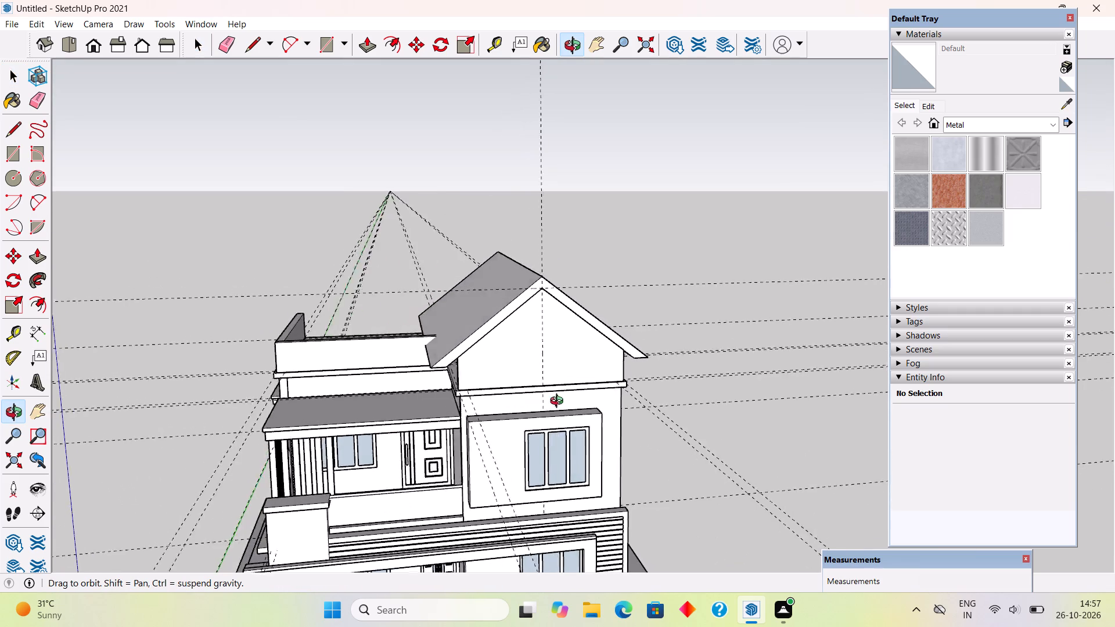
middle_click_drag(559, 402, 591, 367)
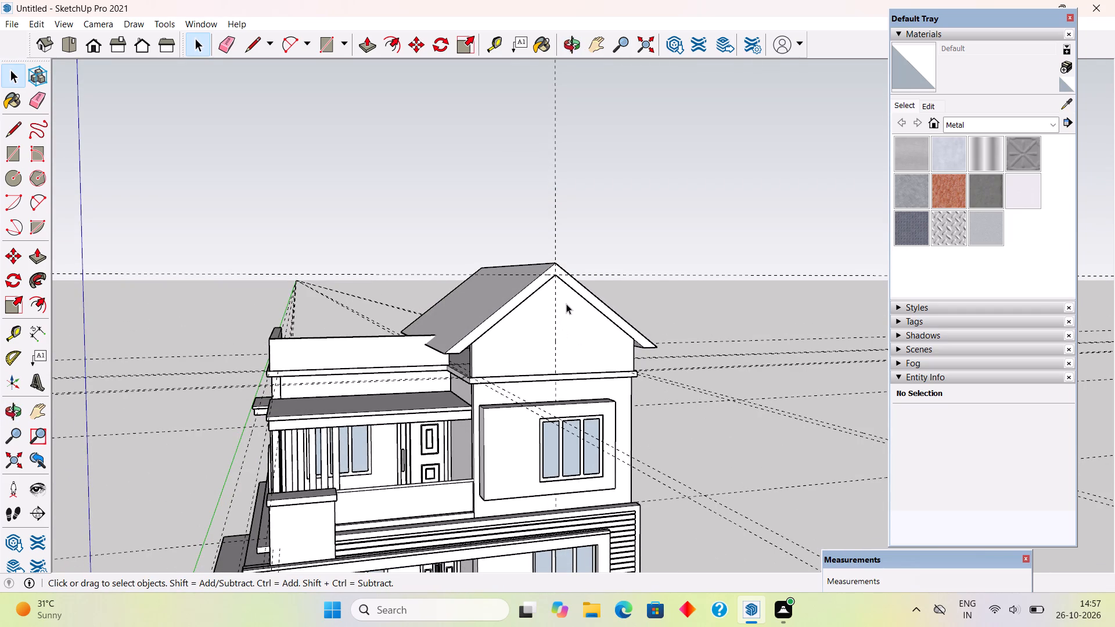
scroll(566, 304, "up", 3)
middle_click_drag(505, 404, 837, 403)
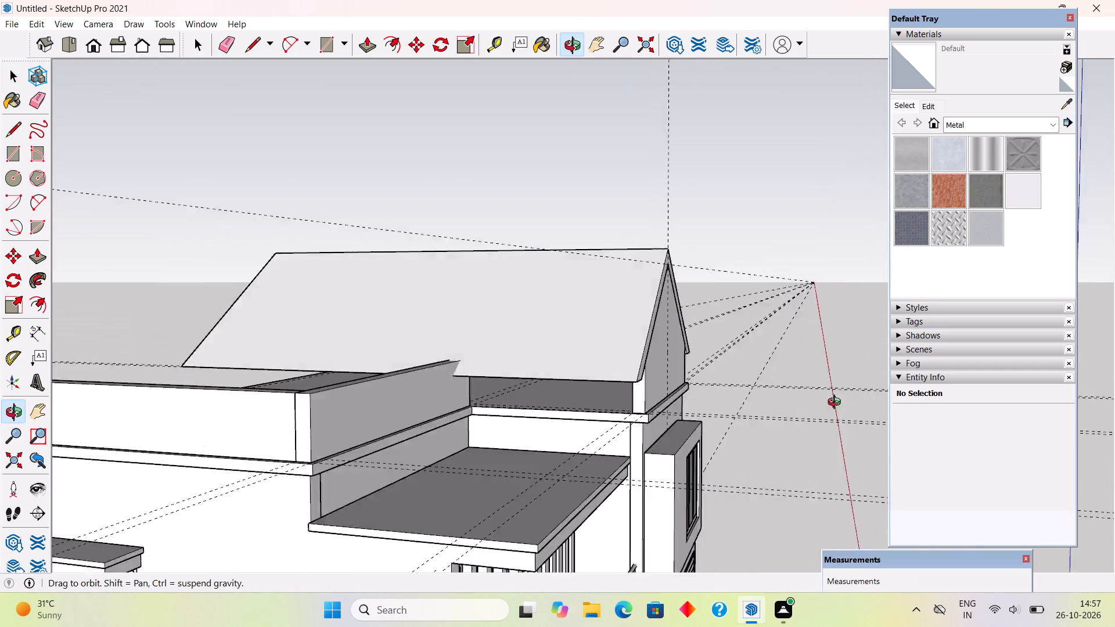
middle_click_drag(837, 403, 613, 427)
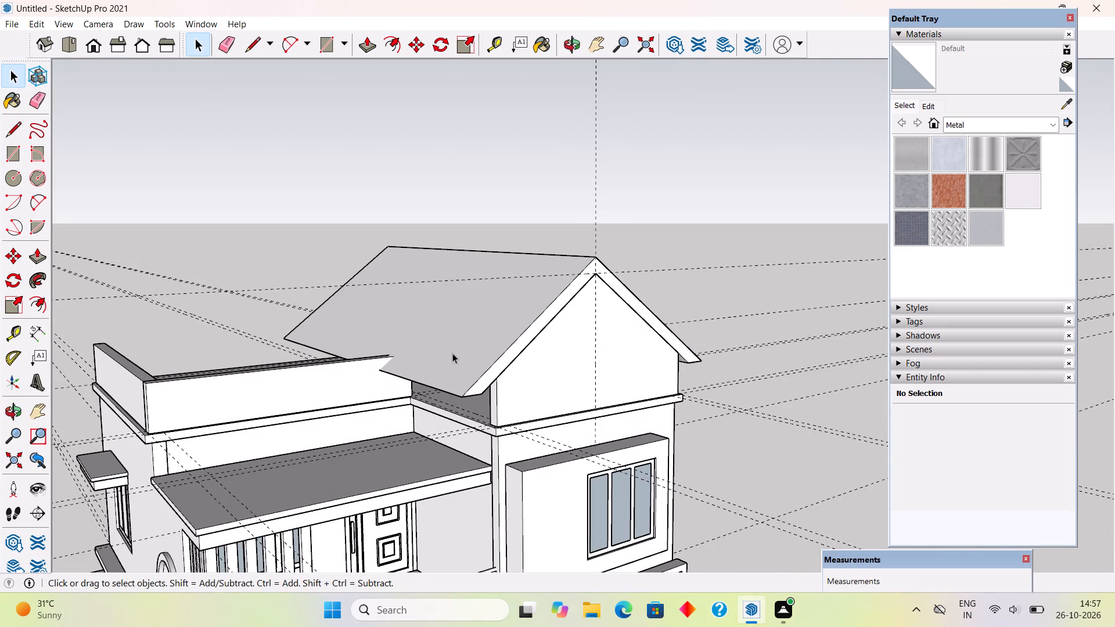
Inside the pitched roof group, Push/Pull the front gable-end face forward about 1' 8" to form an overhang.
left_click(452, 353)
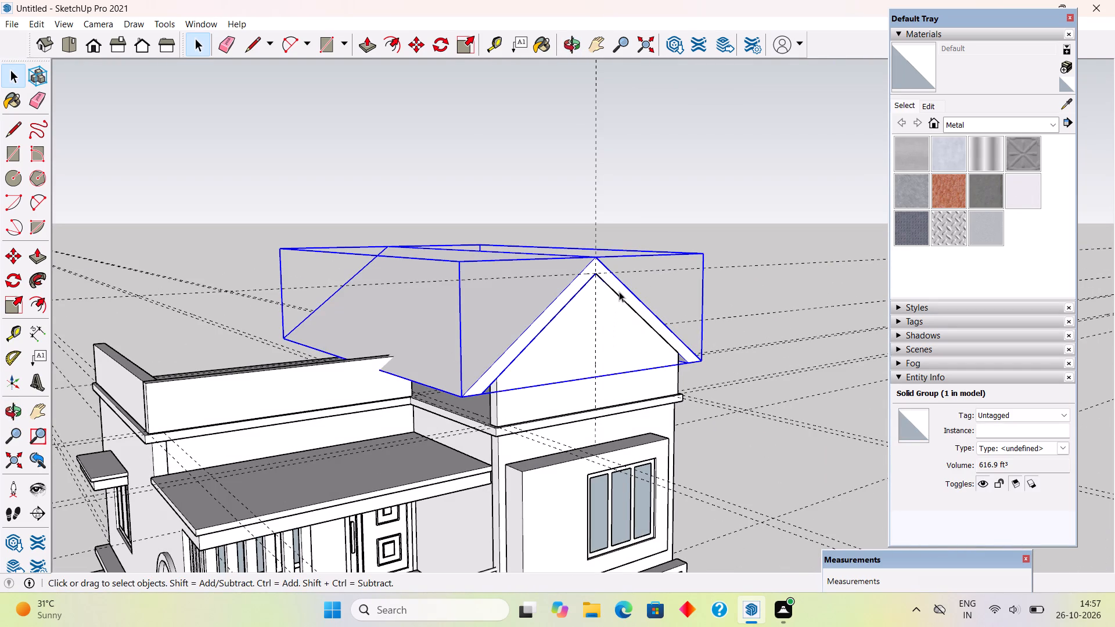
middle_click_drag(605, 293, 580, 240)
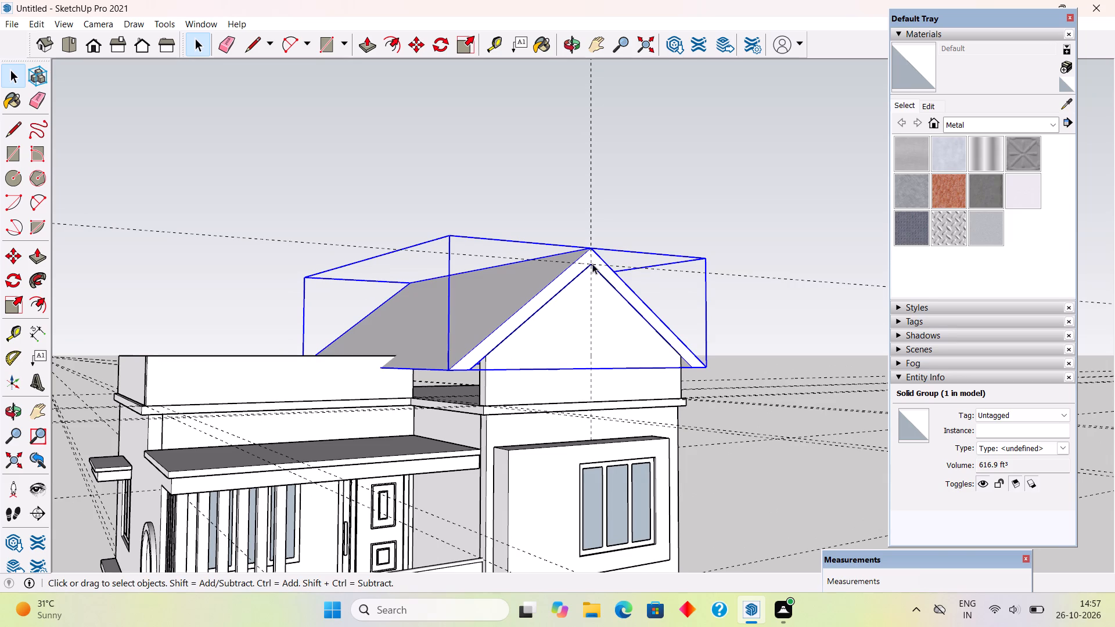
left_click(555, 290)
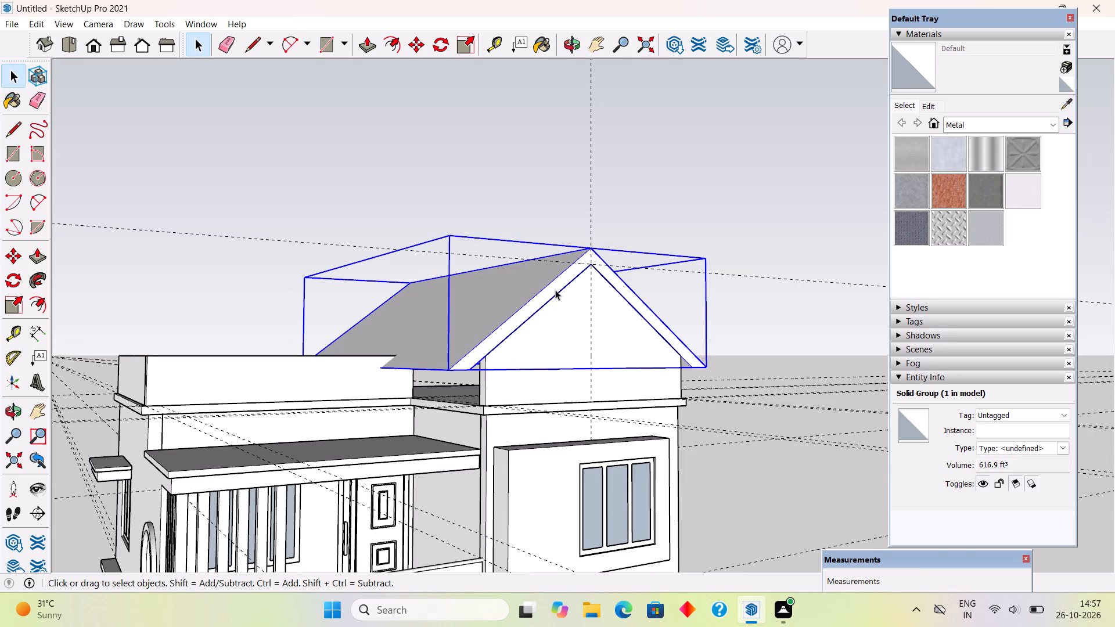
scroll(555, 290, "up", 2)
triple_click(556, 289)
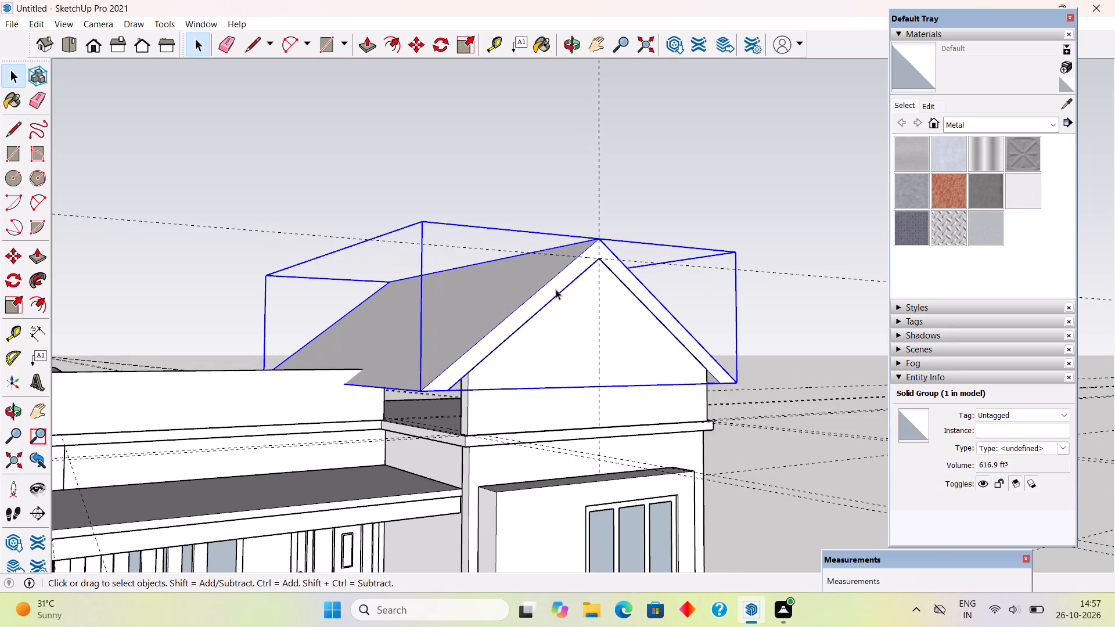
left_click(556, 289)
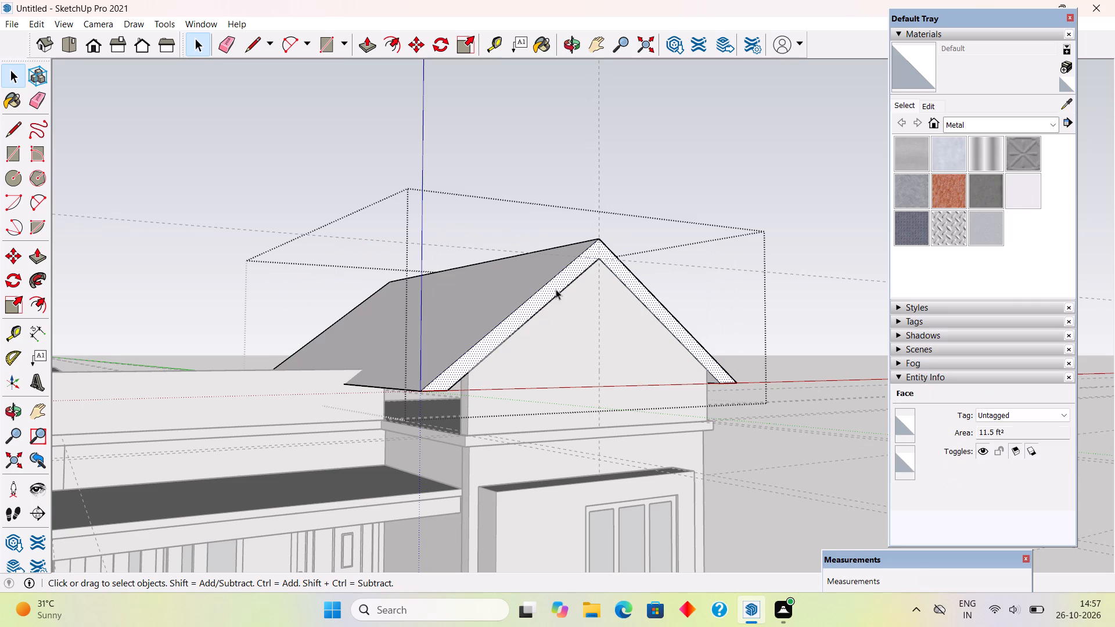
key("p")
left_click(556, 289)
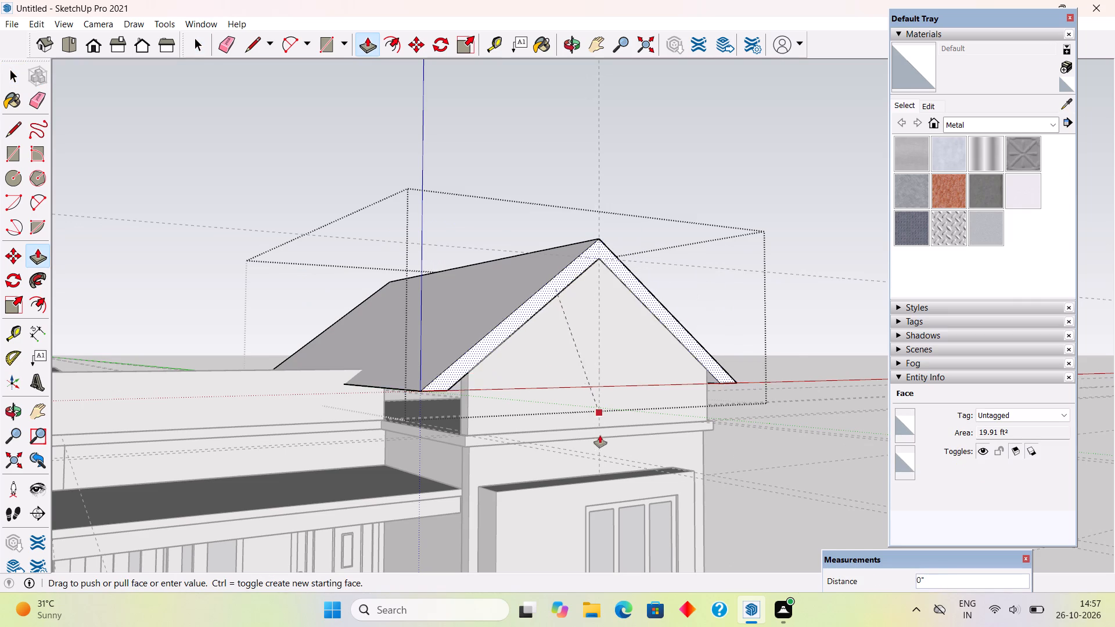
left_click(594, 485)
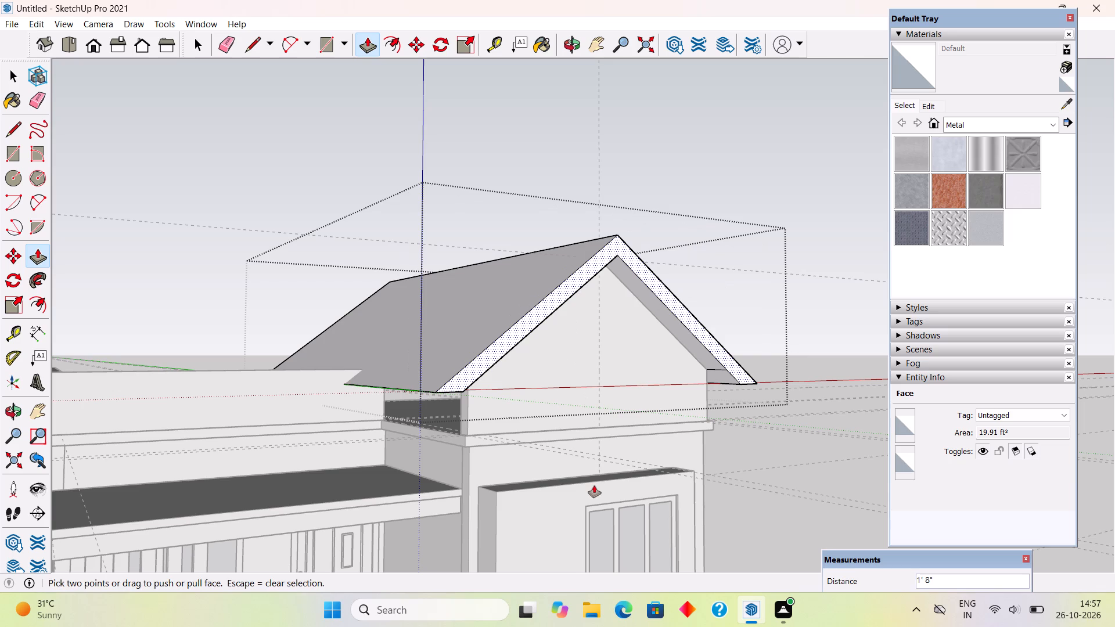
key("space")
left_click(635, 159)
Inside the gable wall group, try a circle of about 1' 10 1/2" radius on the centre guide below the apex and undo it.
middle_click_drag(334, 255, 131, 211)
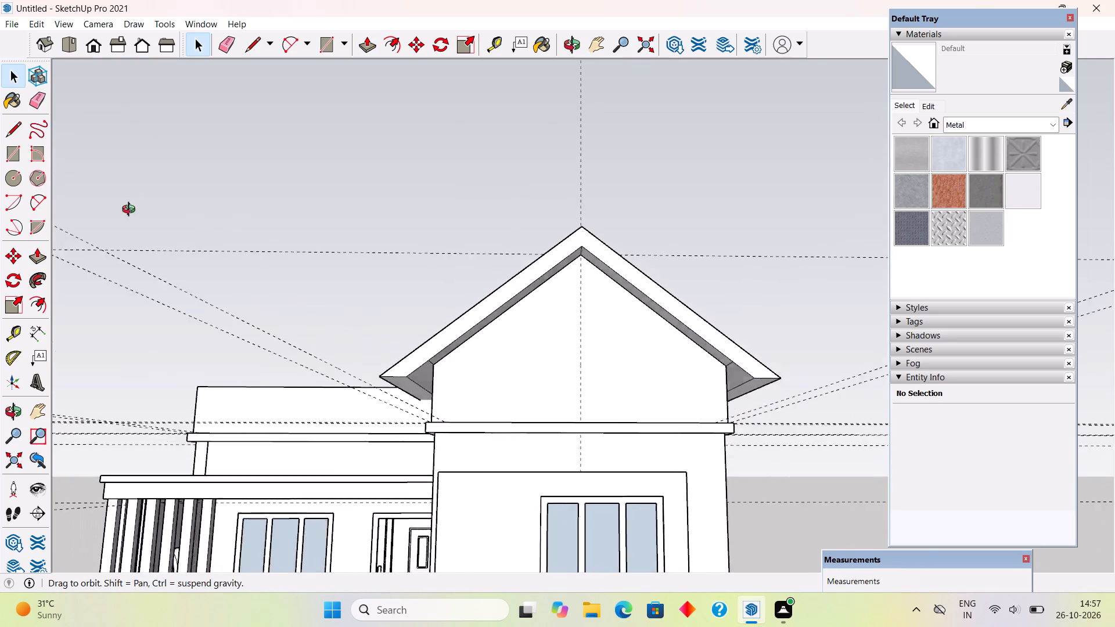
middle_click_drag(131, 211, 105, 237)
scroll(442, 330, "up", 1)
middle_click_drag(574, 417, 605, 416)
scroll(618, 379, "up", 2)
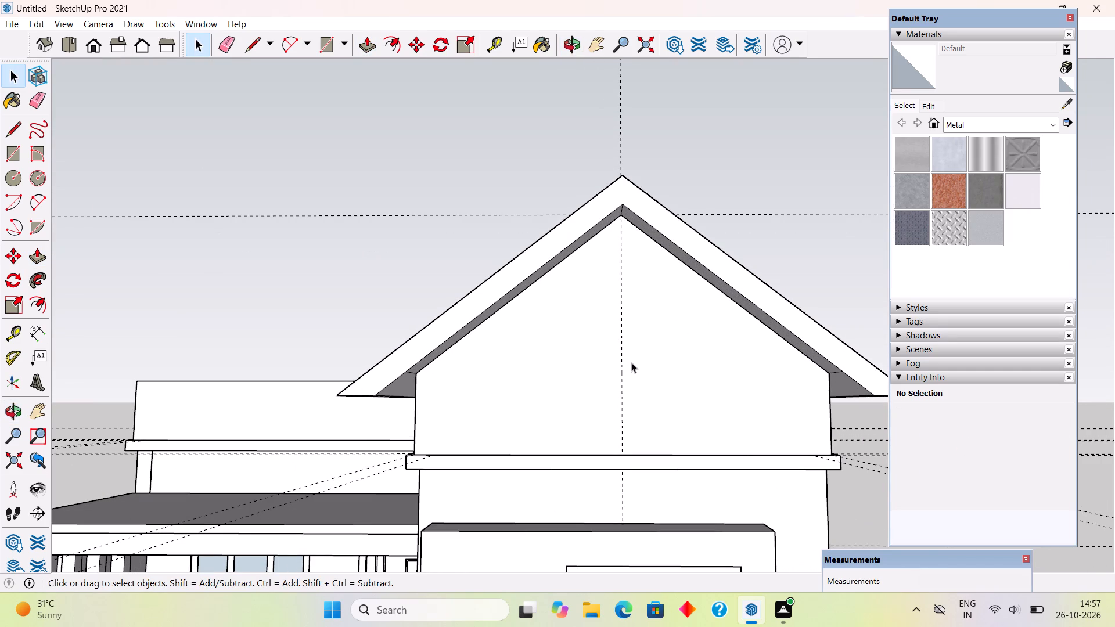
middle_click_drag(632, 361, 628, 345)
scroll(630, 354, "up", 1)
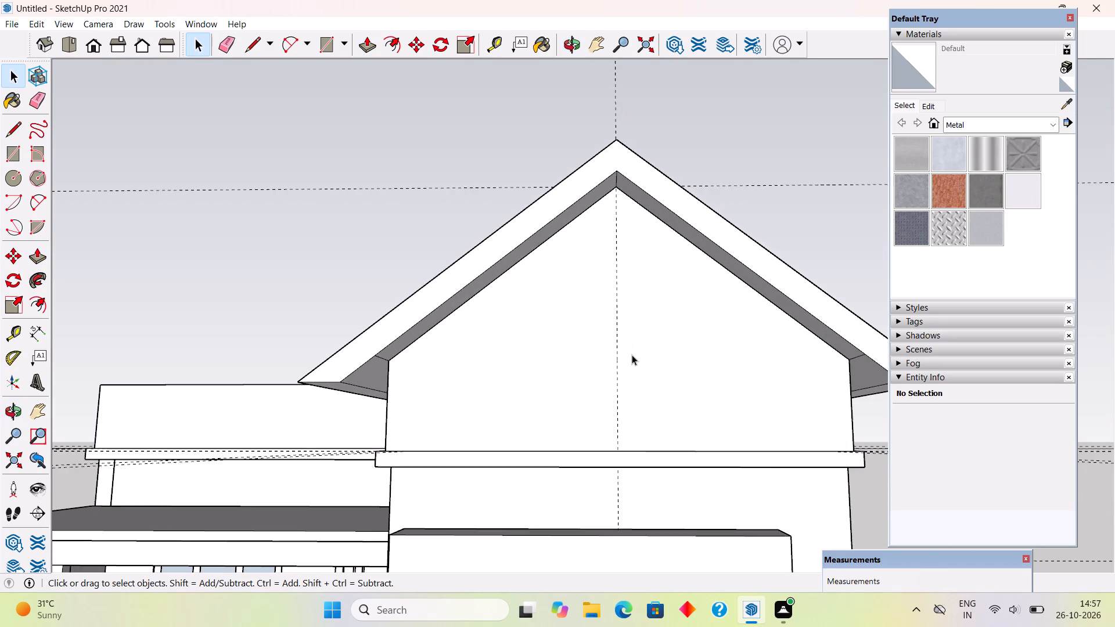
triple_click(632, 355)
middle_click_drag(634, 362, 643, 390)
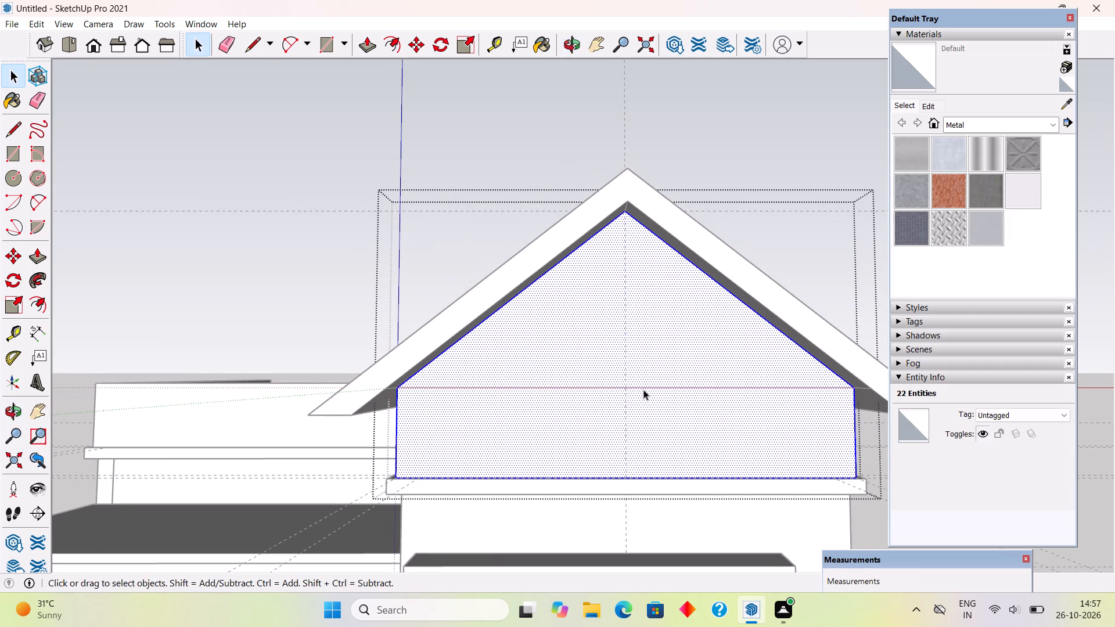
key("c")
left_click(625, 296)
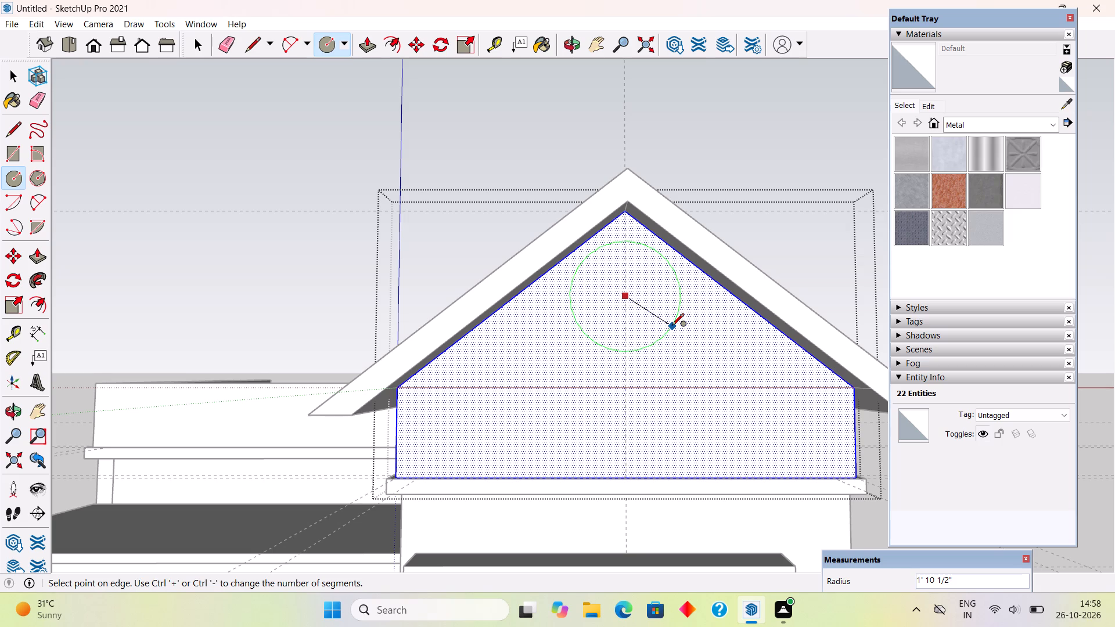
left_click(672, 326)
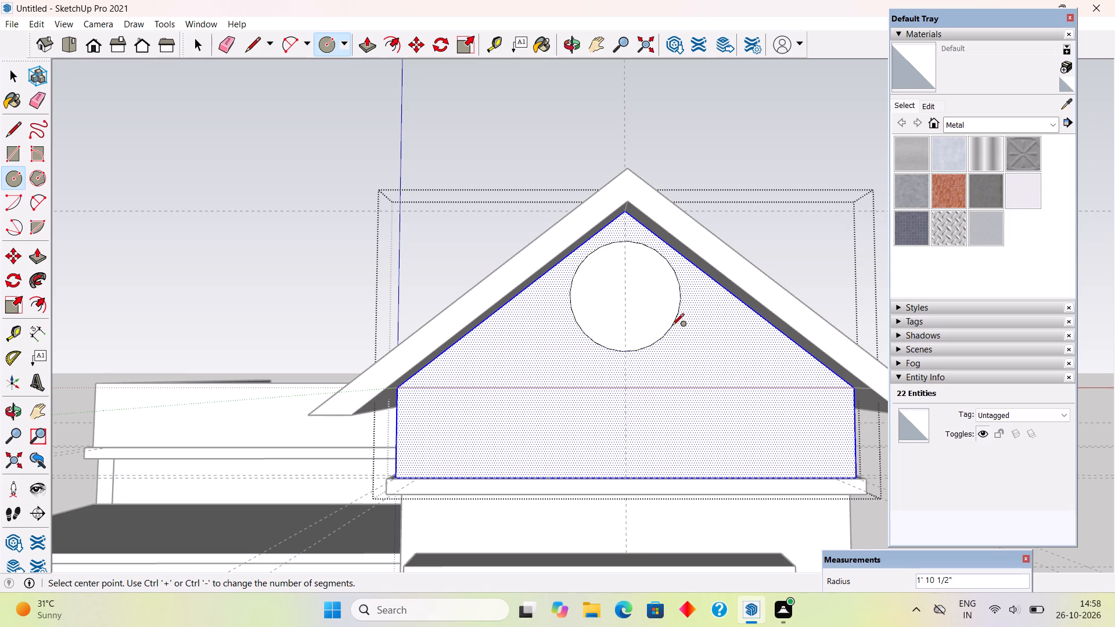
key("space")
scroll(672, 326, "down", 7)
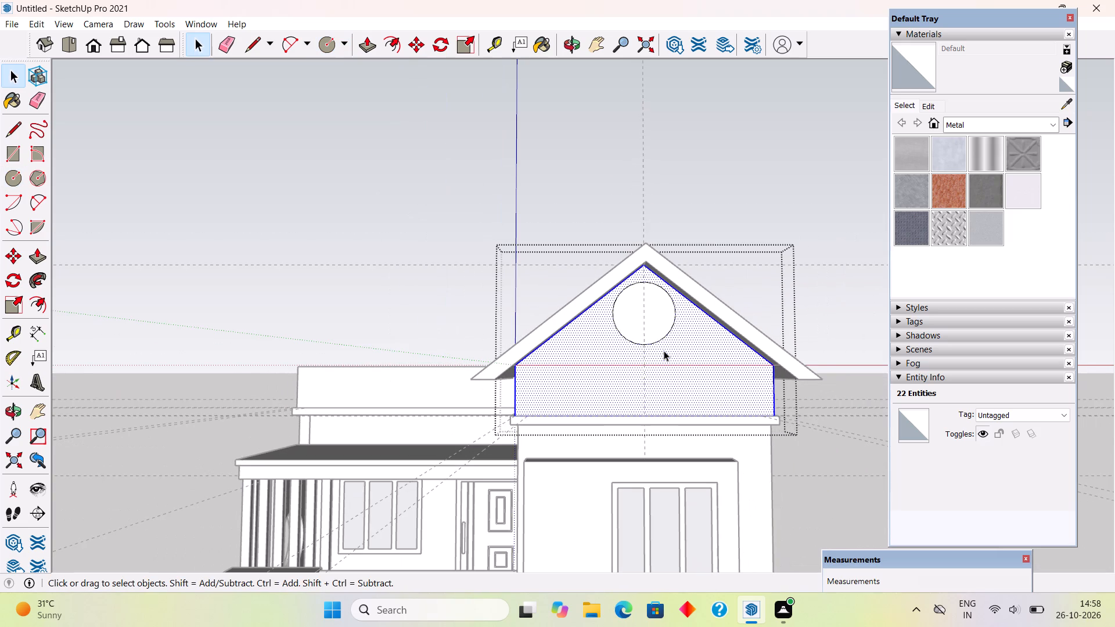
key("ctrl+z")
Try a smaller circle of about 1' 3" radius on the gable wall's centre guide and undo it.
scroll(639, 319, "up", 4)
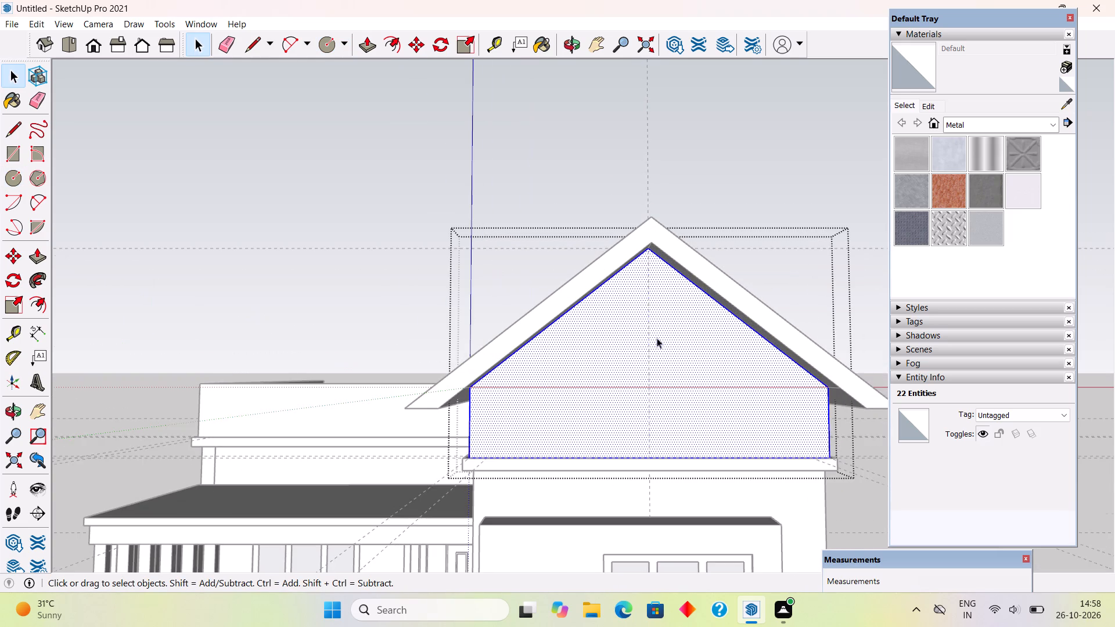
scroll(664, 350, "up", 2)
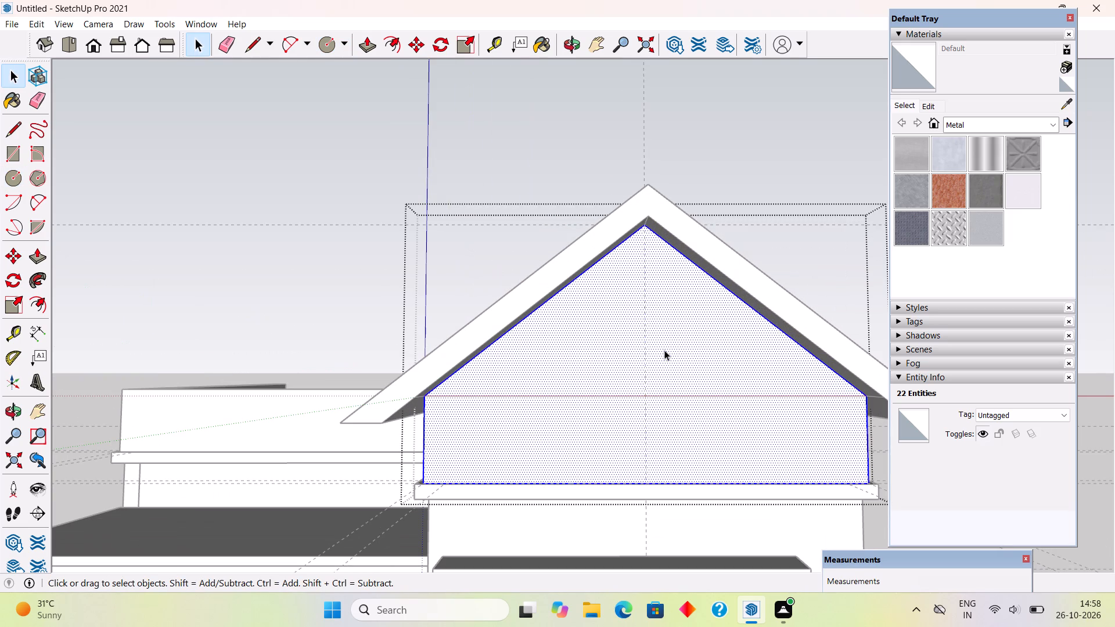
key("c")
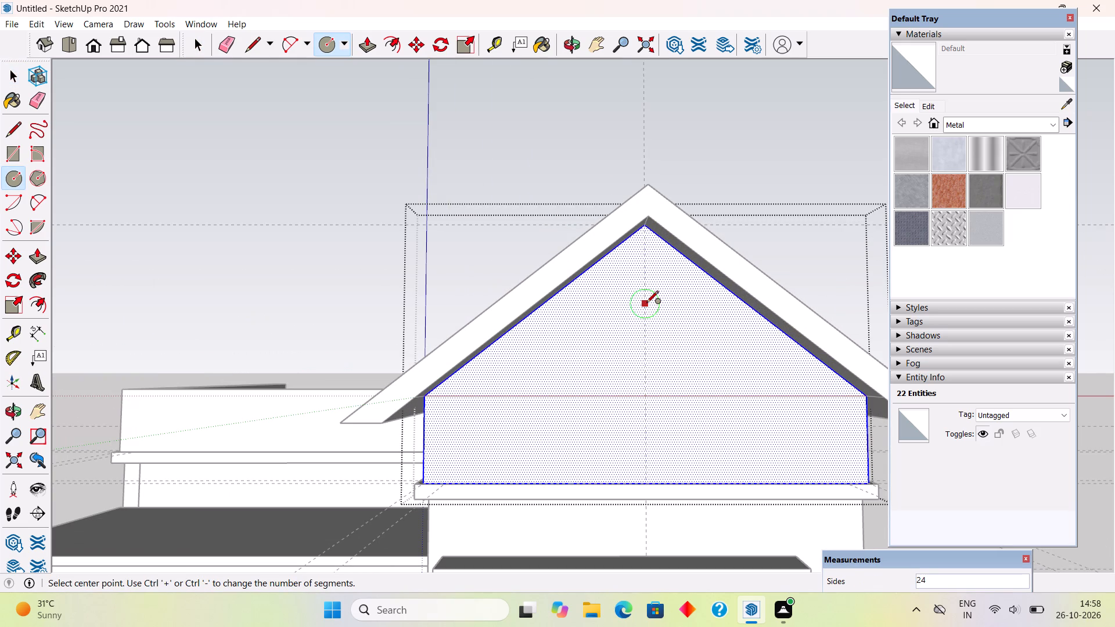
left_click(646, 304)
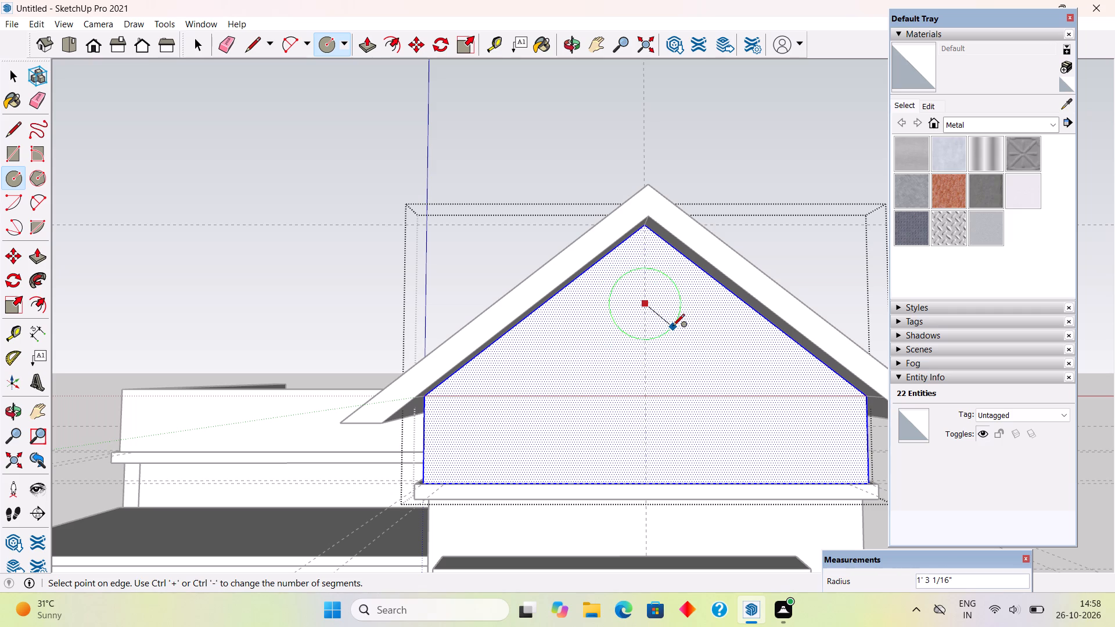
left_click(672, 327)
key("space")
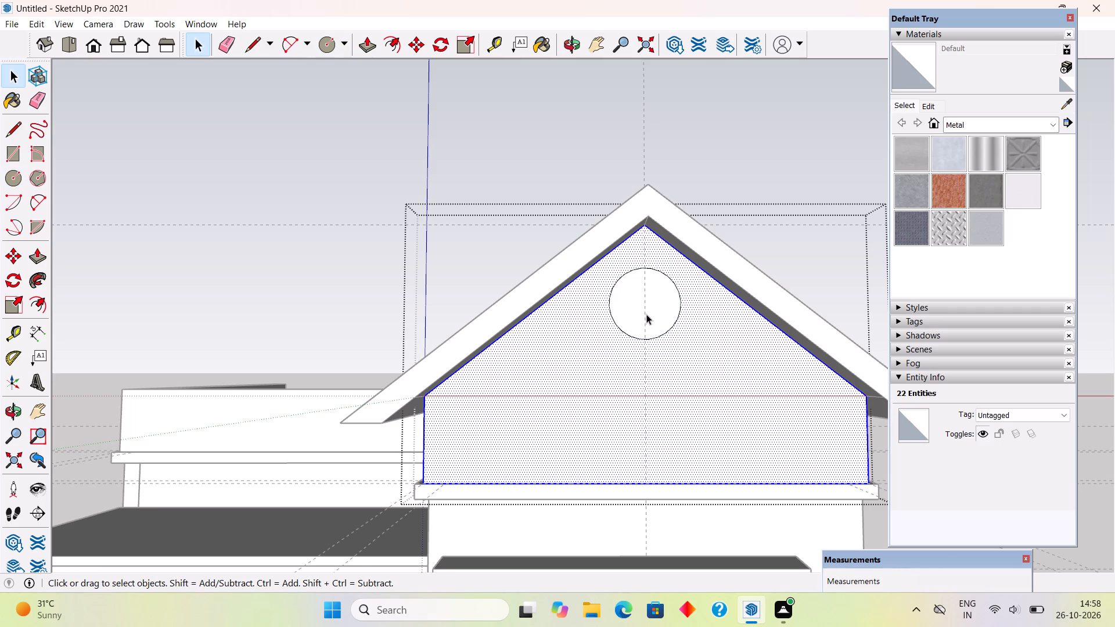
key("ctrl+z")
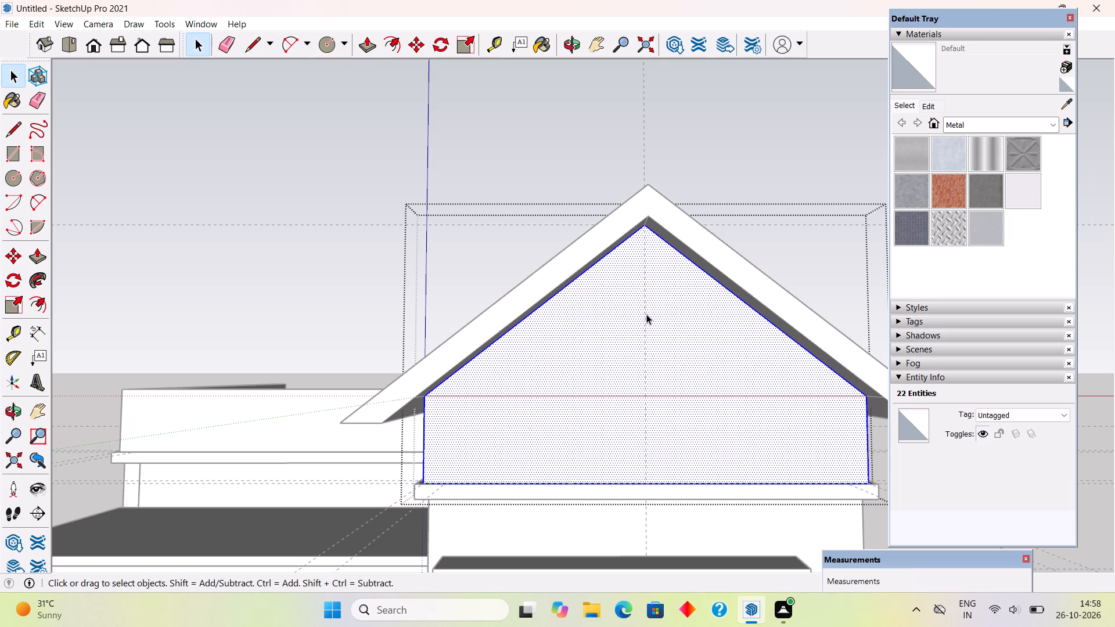
Draw a circle of 1.5' radius on the gable wall, centred on the vertical guide below the apex.
key("c")
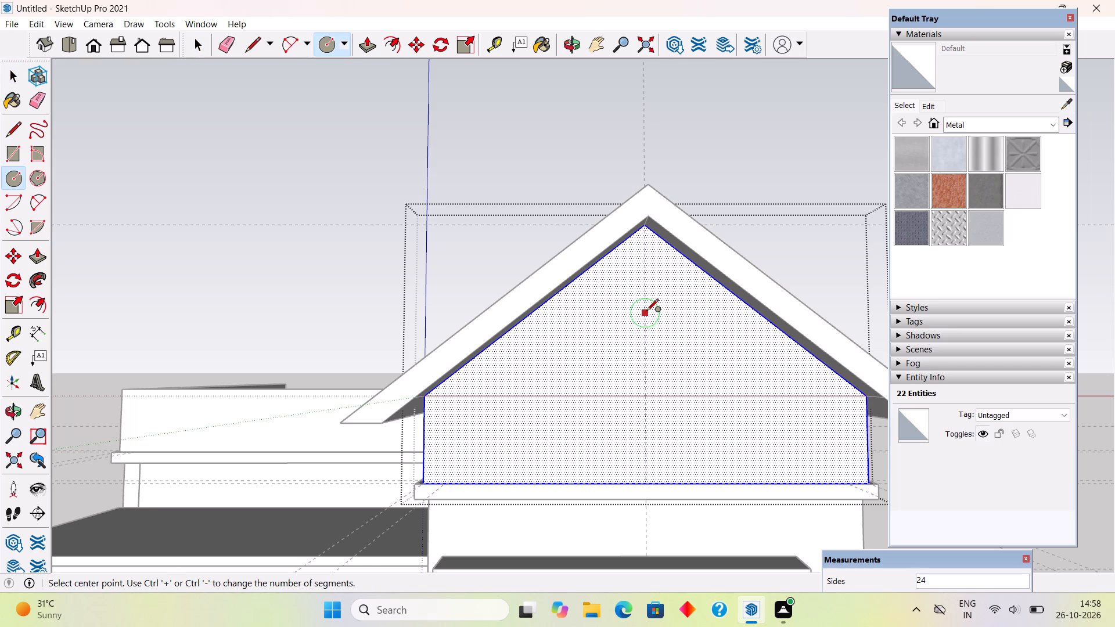
left_click(646, 312)
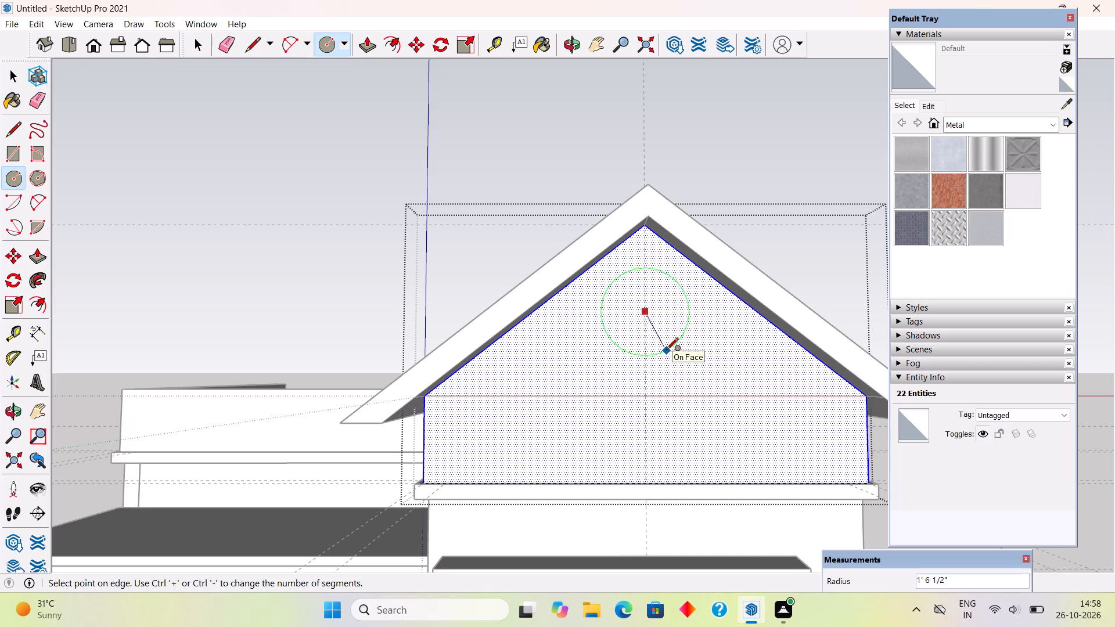
type("1.5'")
key("Return")
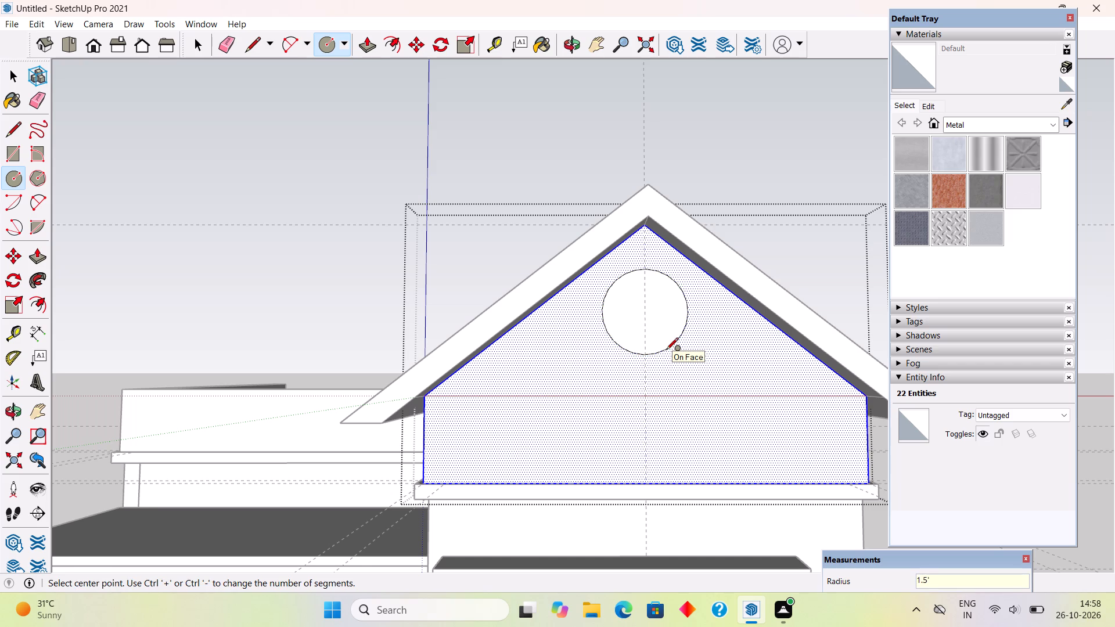
key("space")
Push/Pull the circular face 9" inward through the gable wall to cut a round opening, and leave the group.
left_click(667, 335)
middle_click_drag(679, 372, 727, 455)
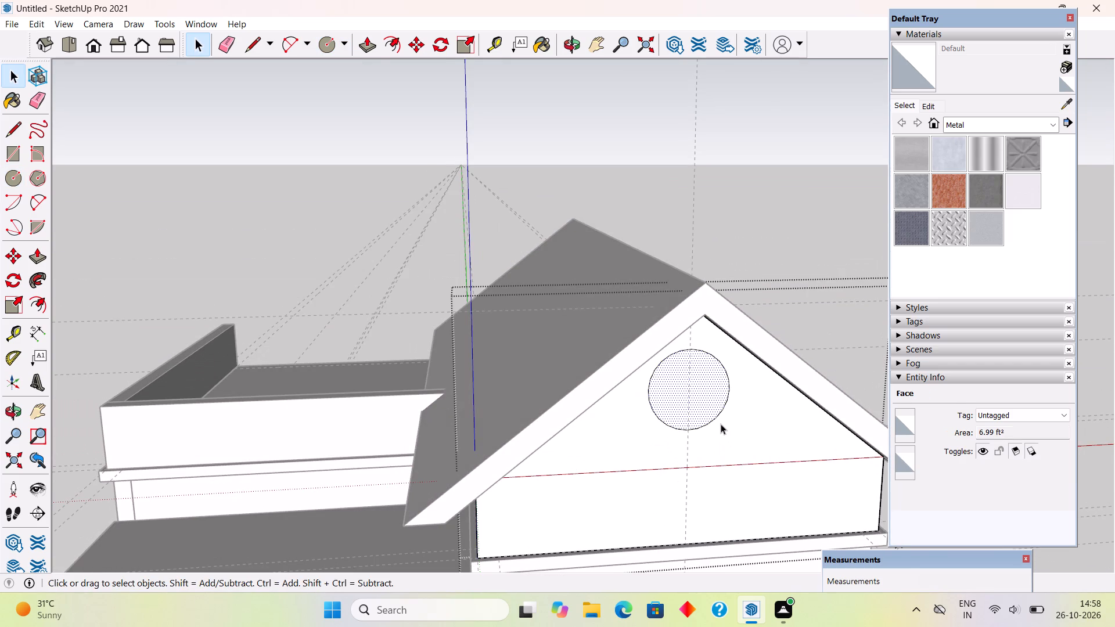
key("p")
left_click_drag(710, 407, 688, 383)
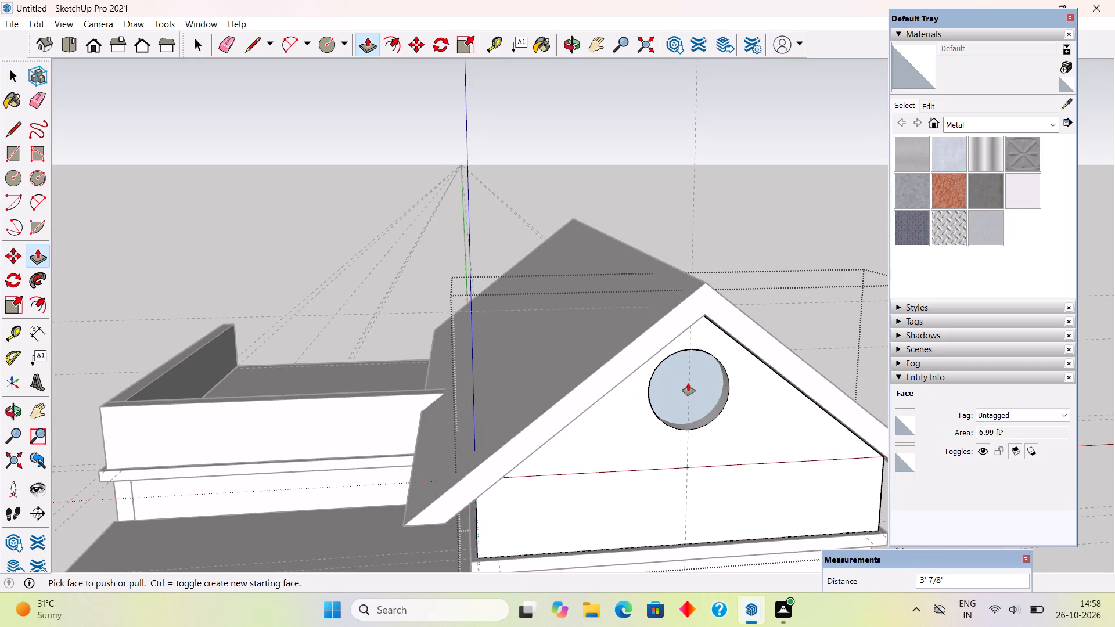
key("ctrl+z")
left_click_drag(707, 402, 700, 394)
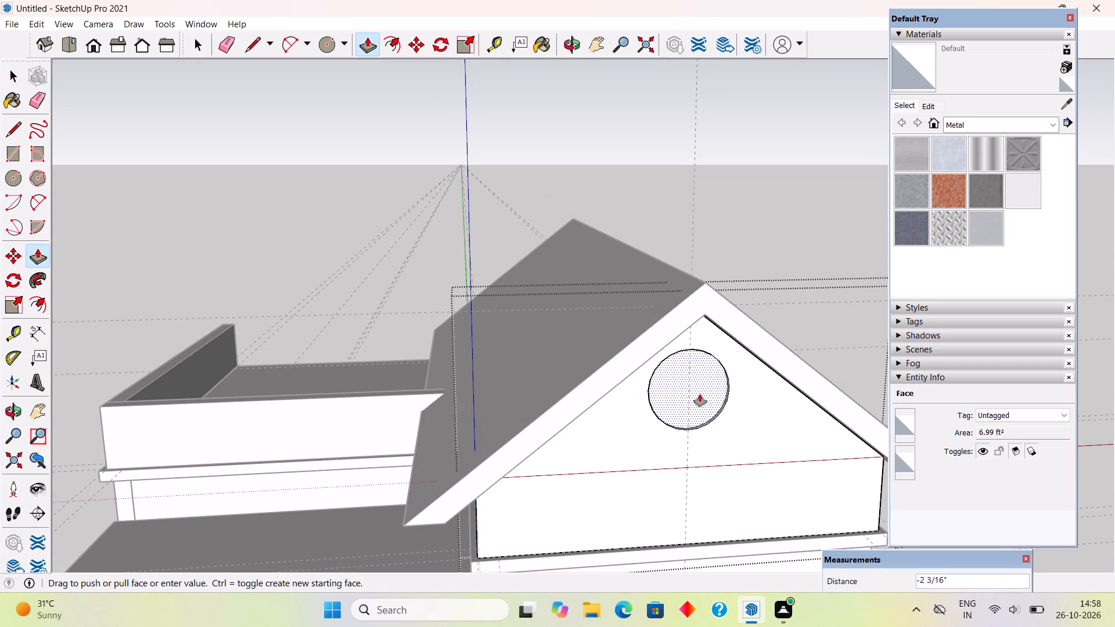
left_click_drag(700, 394, 661, 388)
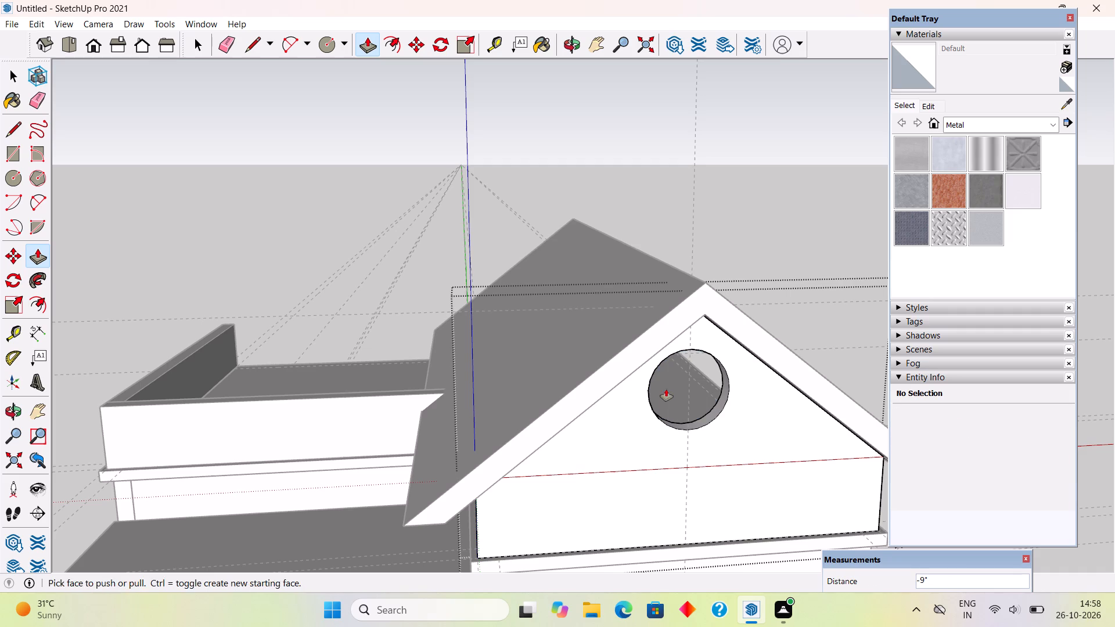
key("space")
scroll(666, 389, "down", 5)
left_click(693, 246)
Examine the round gable opening and roof overhang from the front and both sides, and the front of the whole house.
middle_click_drag(759, 445, 668, 364)
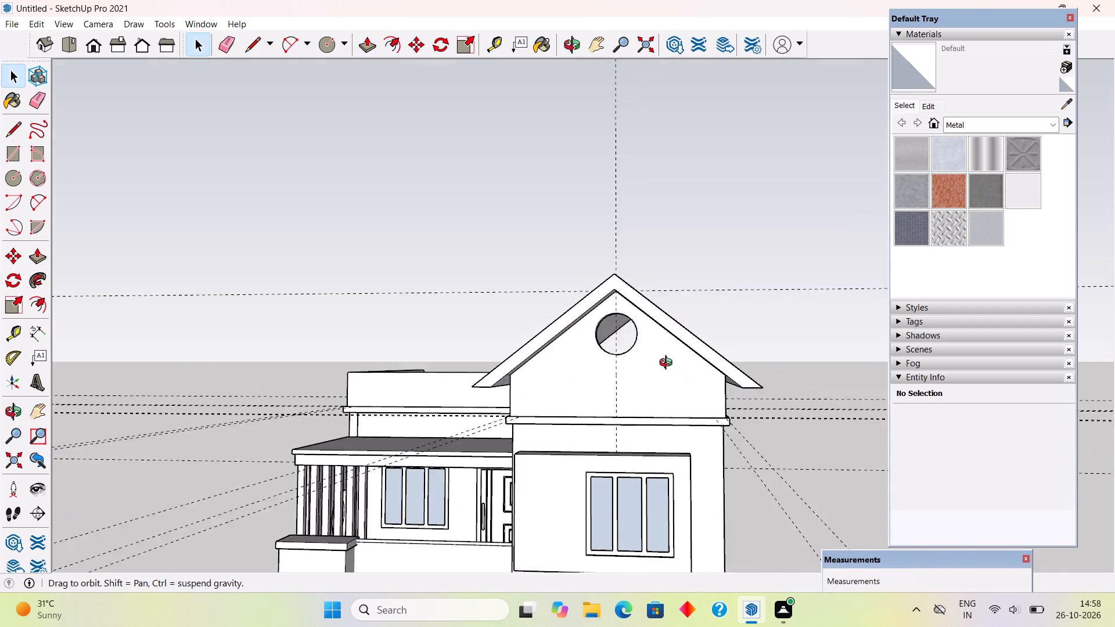
middle_click_drag(668, 364, 660, 362)
scroll(608, 403, "up", 3)
middle_click_drag(658, 442, 742, 474)
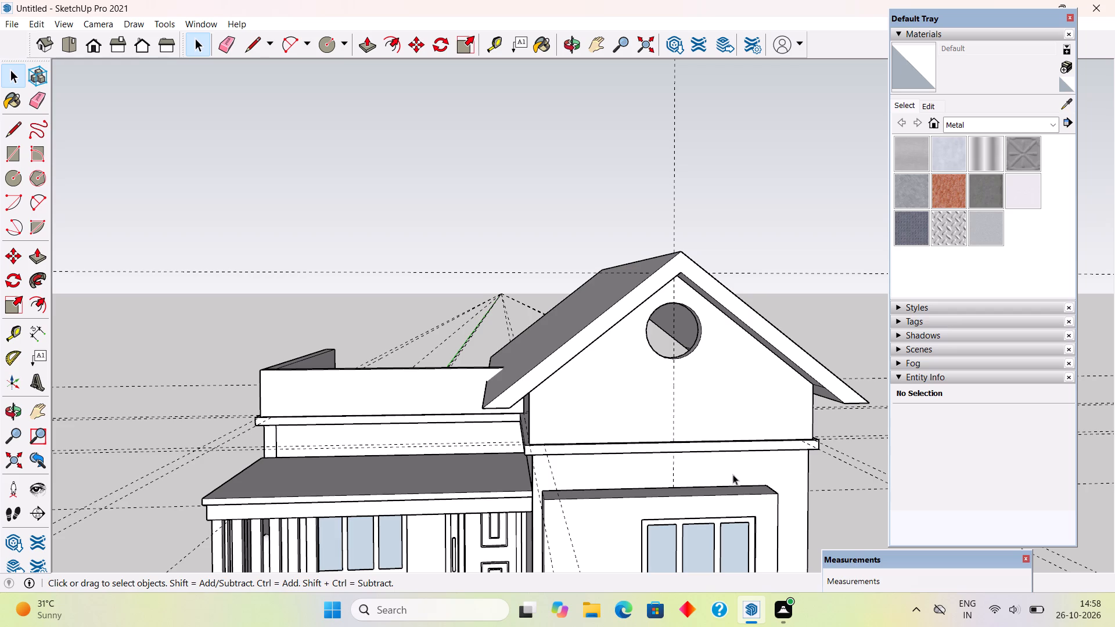
scroll(671, 370, "up", 2)
middle_click_drag(703, 381, 778, 399)
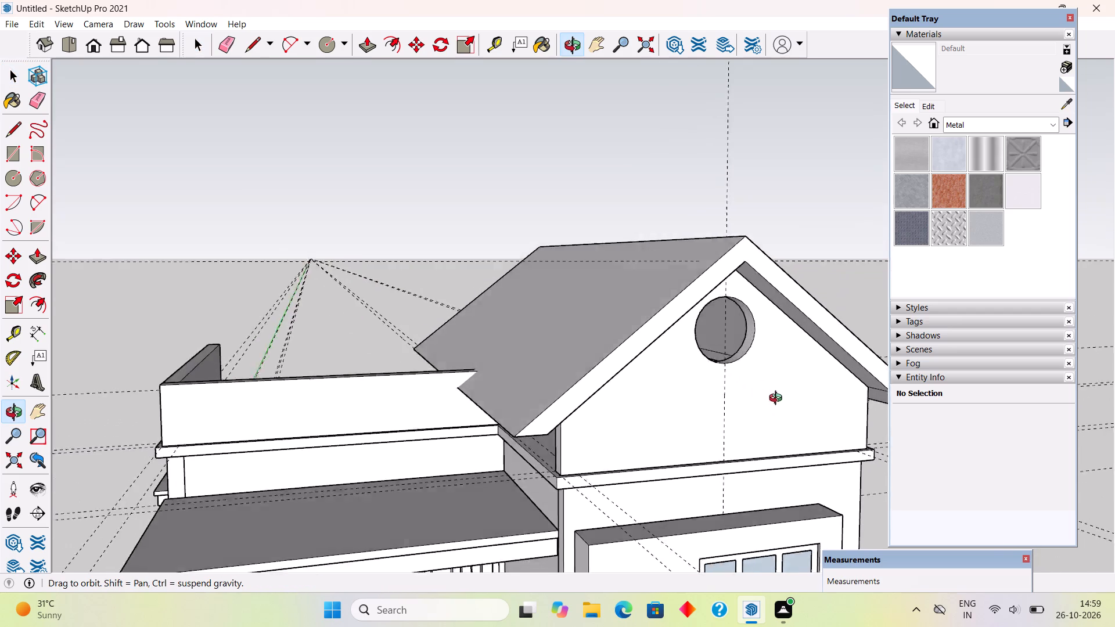
middle_click_drag(778, 399, 555, 444)
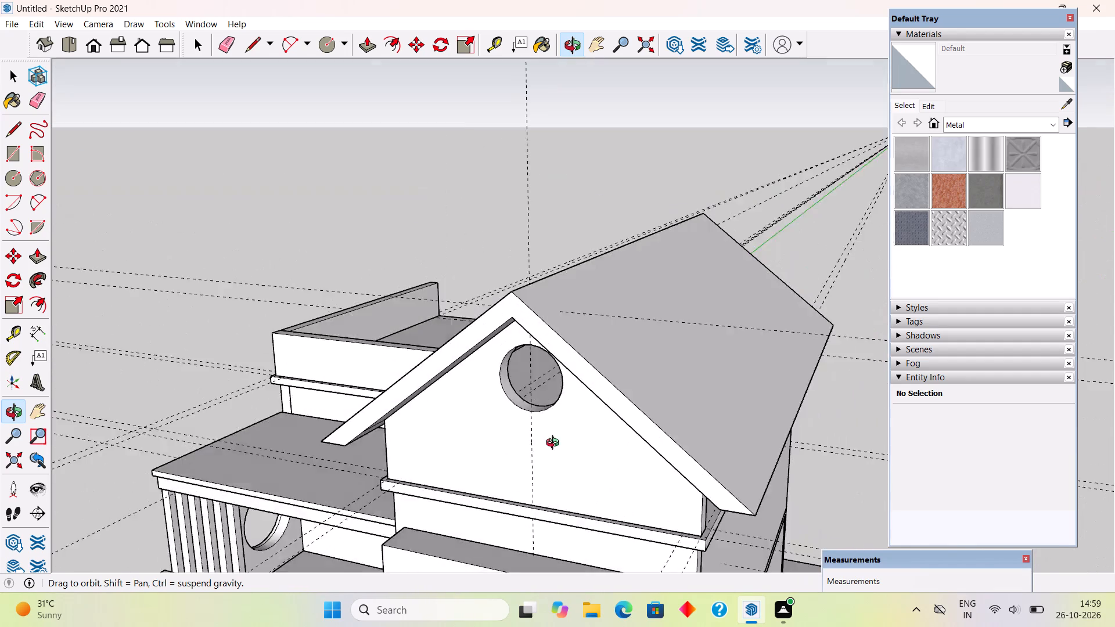
middle_click_drag(555, 444, 638, 423)
scroll(645, 368, "up", 3)
middle_click_drag(657, 457, 727, 430)
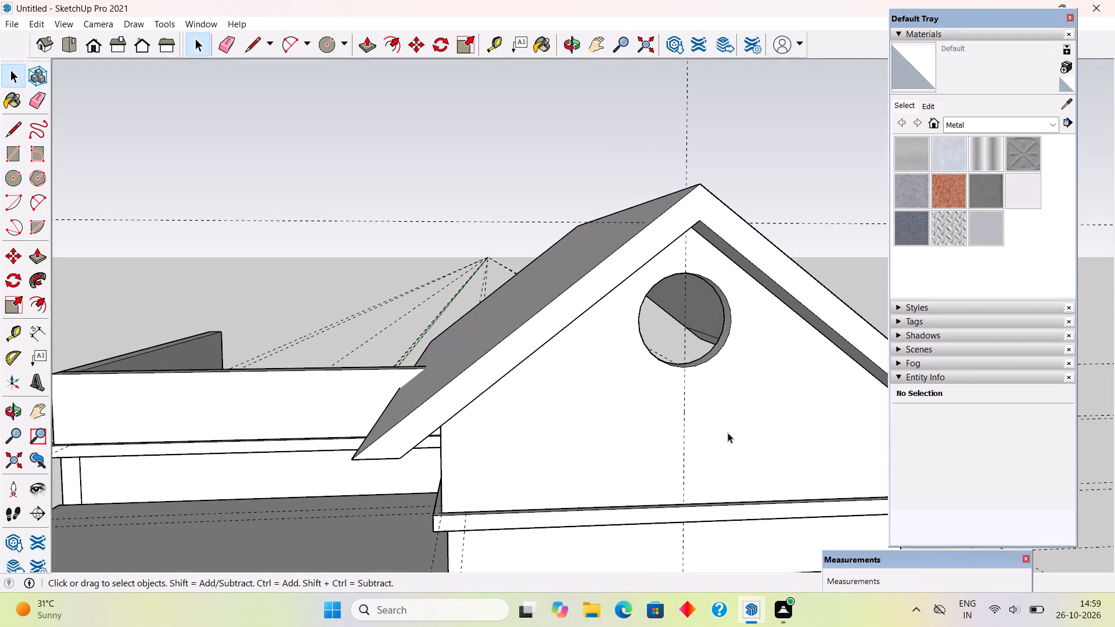
scroll(686, 350, "up", 1)
scroll(682, 352, "down", 9)
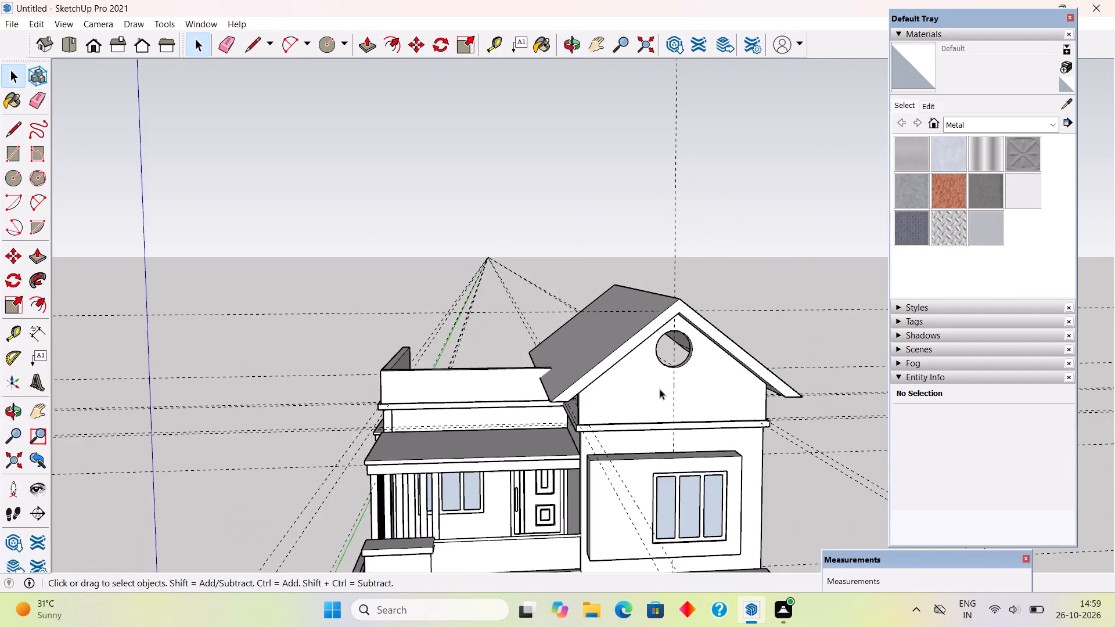
scroll(660, 389, "down", 9)
scroll(707, 477, "down", 3)
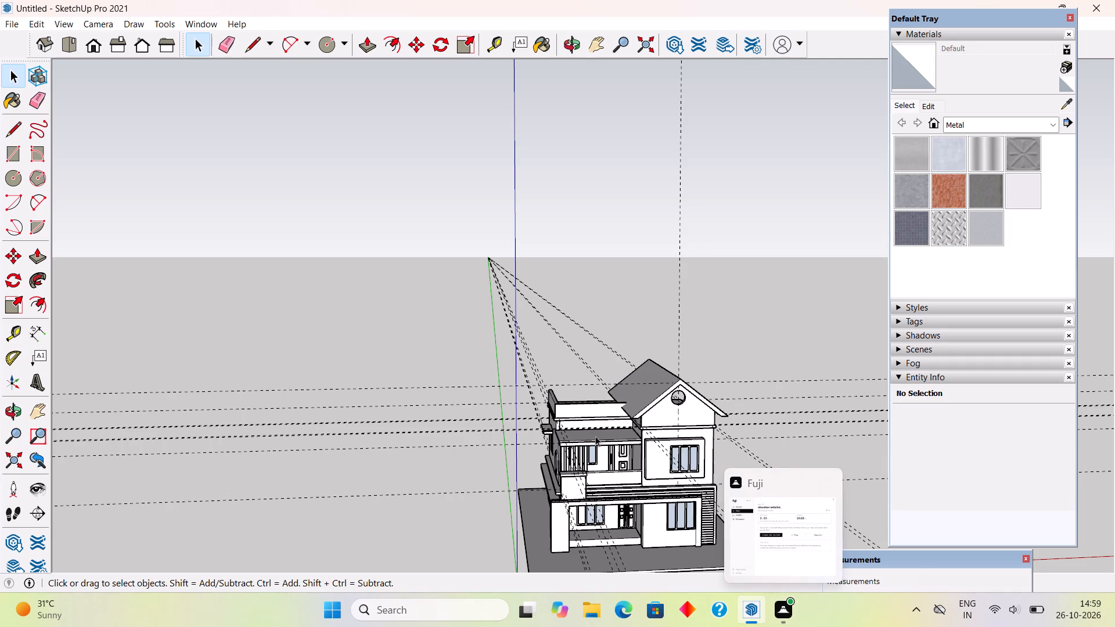
scroll(607, 361, "down", 3)
scroll(641, 511, "up", 5)
scroll(703, 437, "up", 5)
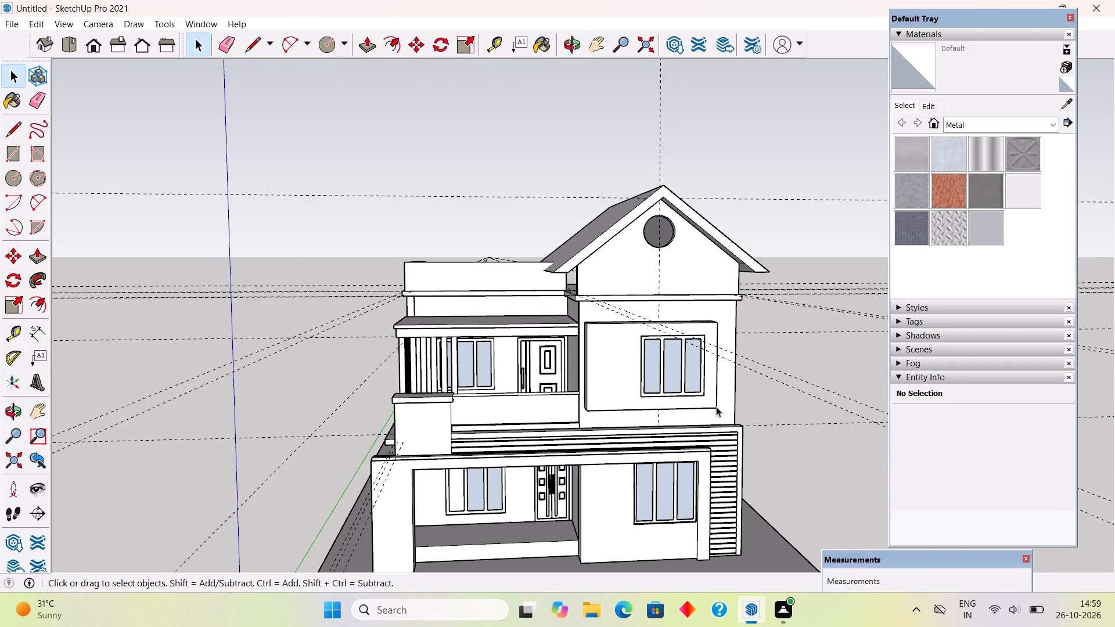
Isolate the gable wall with the round opening by inverting its selection and hiding everything else in the model.
scroll(740, 291, "up", 4)
scroll(667, 214, "up", 4)
middle_click_drag(648, 225, 636, 278)
scroll(581, 241, "up", 2)
middle_click_drag(672, 329, 787, 264)
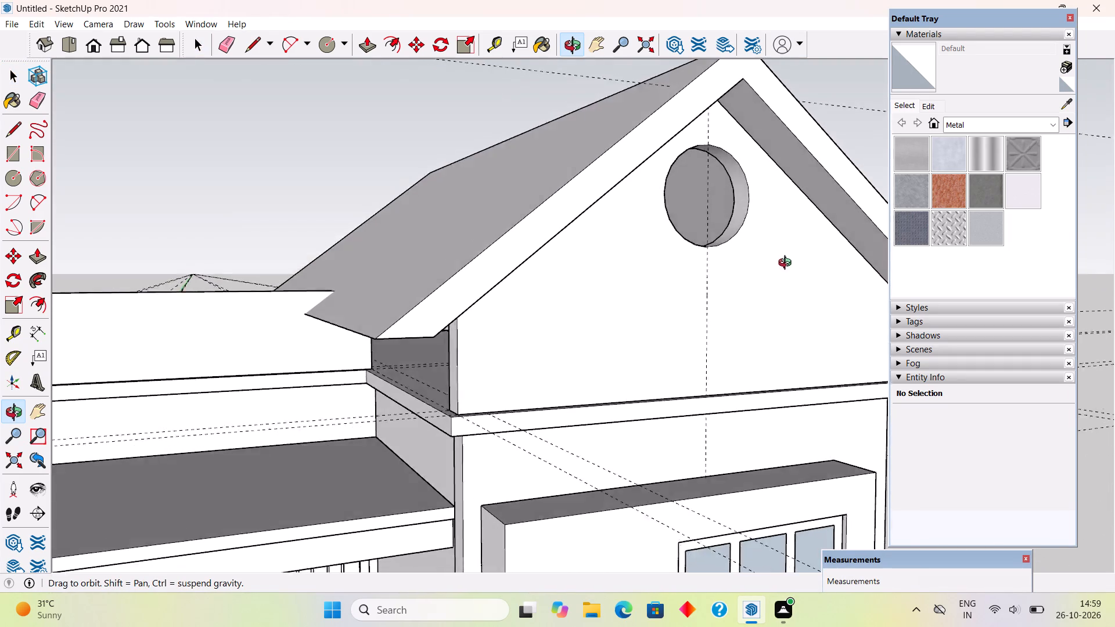
middle_click_drag(787, 264, 546, 341)
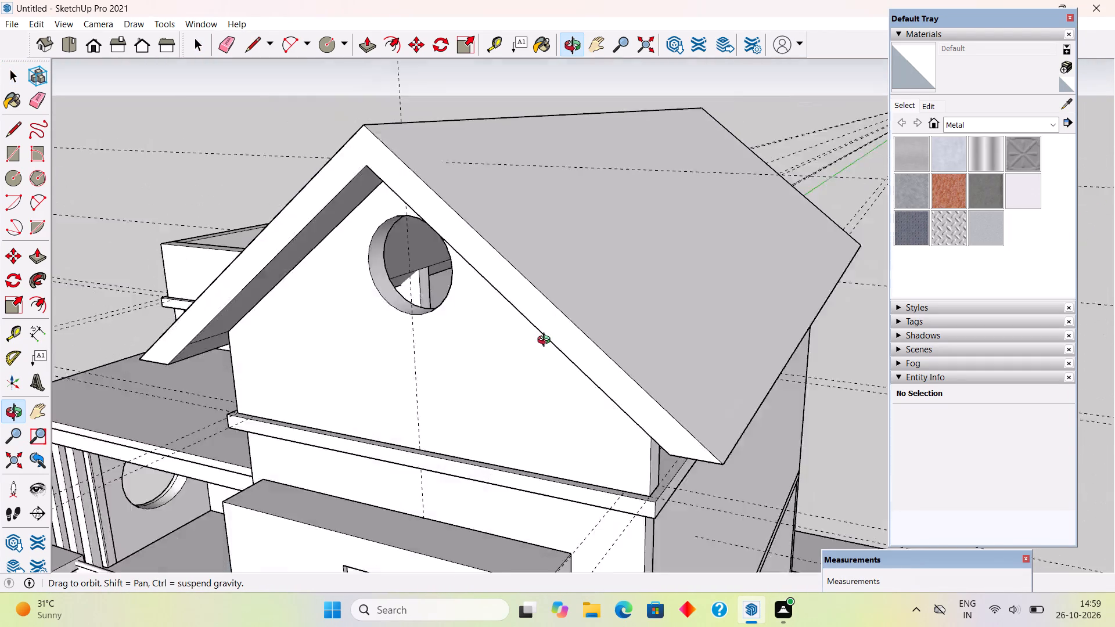
middle_click_drag(546, 341, 674, 337)
left_click(671, 341)
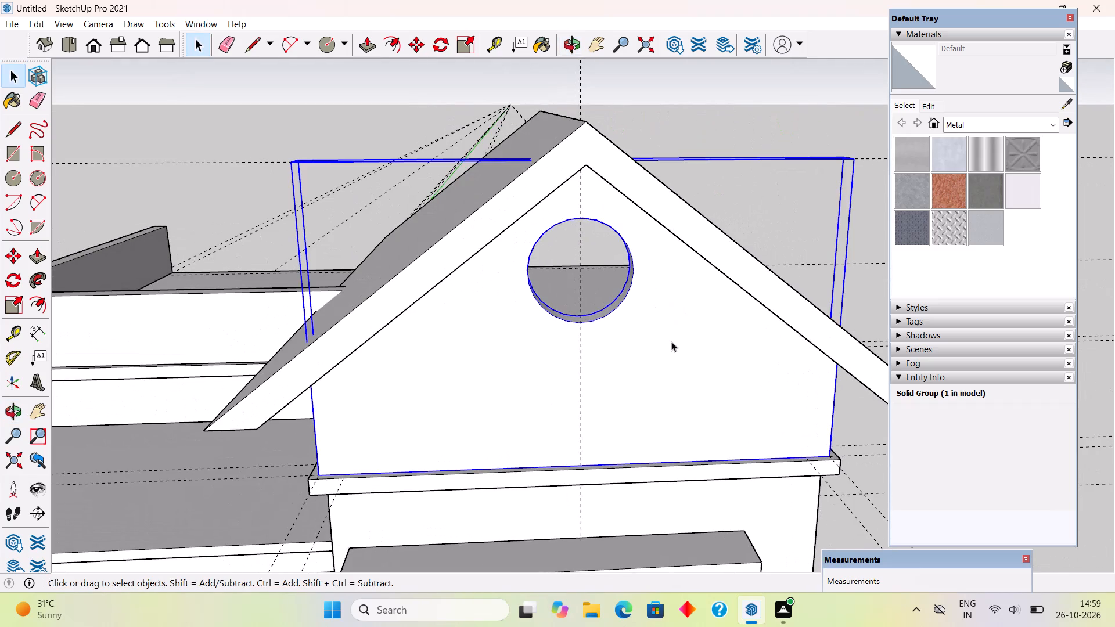
right_click(671, 341)
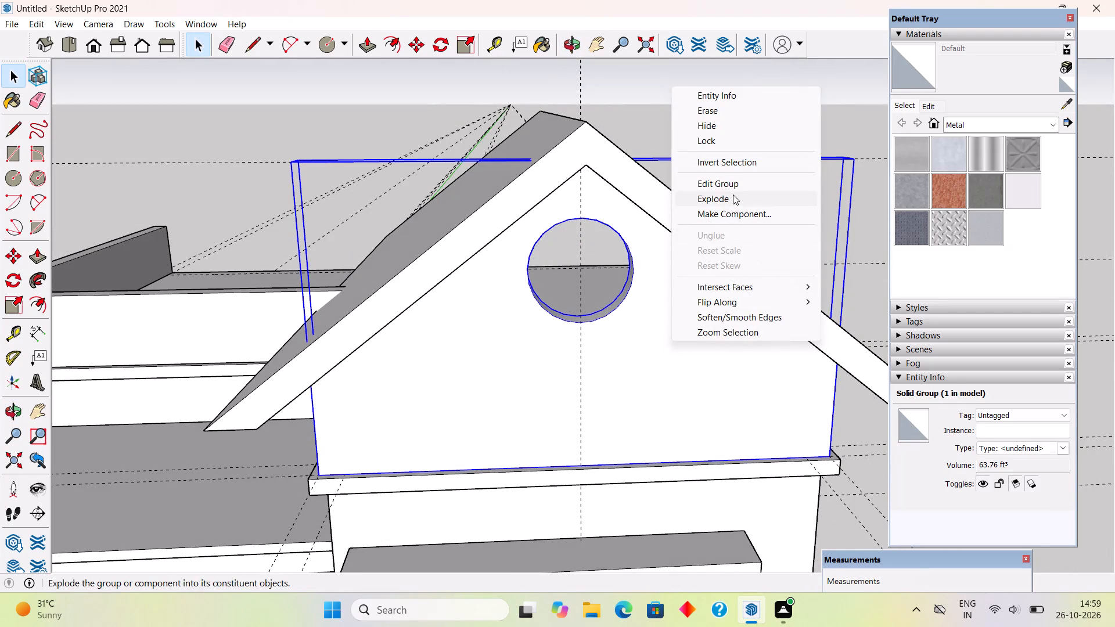
left_click(740, 164)
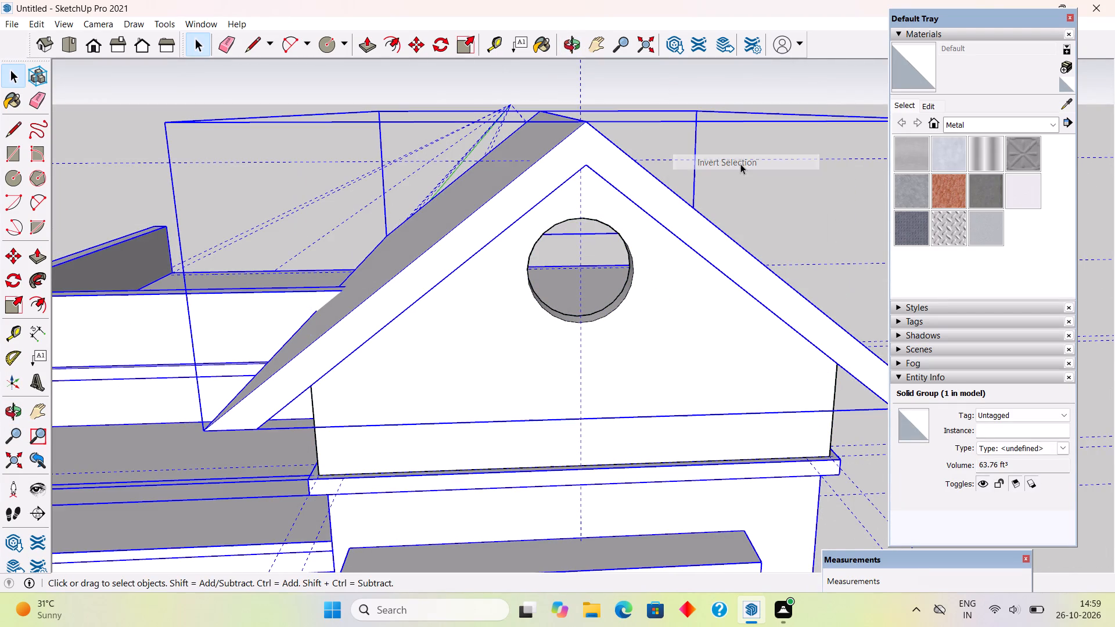
right_click(707, 218)
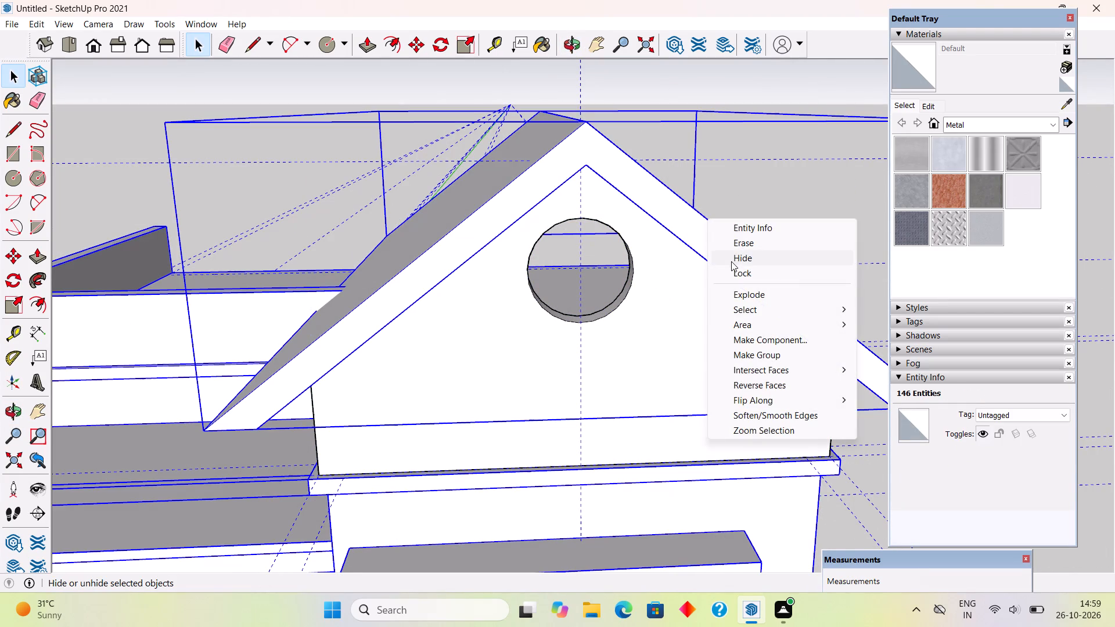
left_click(732, 261)
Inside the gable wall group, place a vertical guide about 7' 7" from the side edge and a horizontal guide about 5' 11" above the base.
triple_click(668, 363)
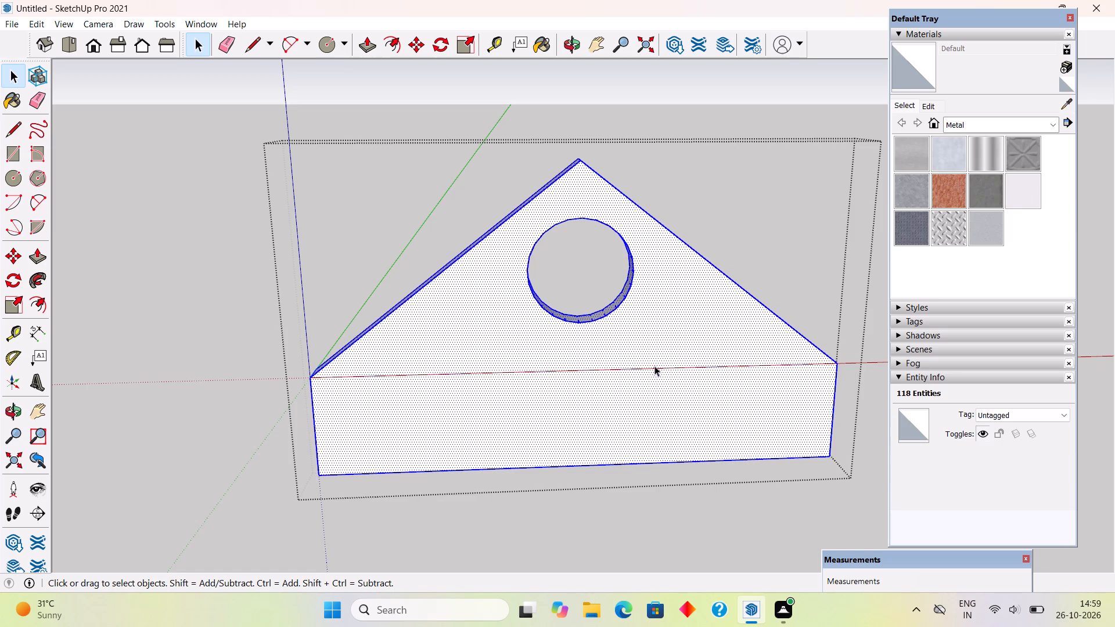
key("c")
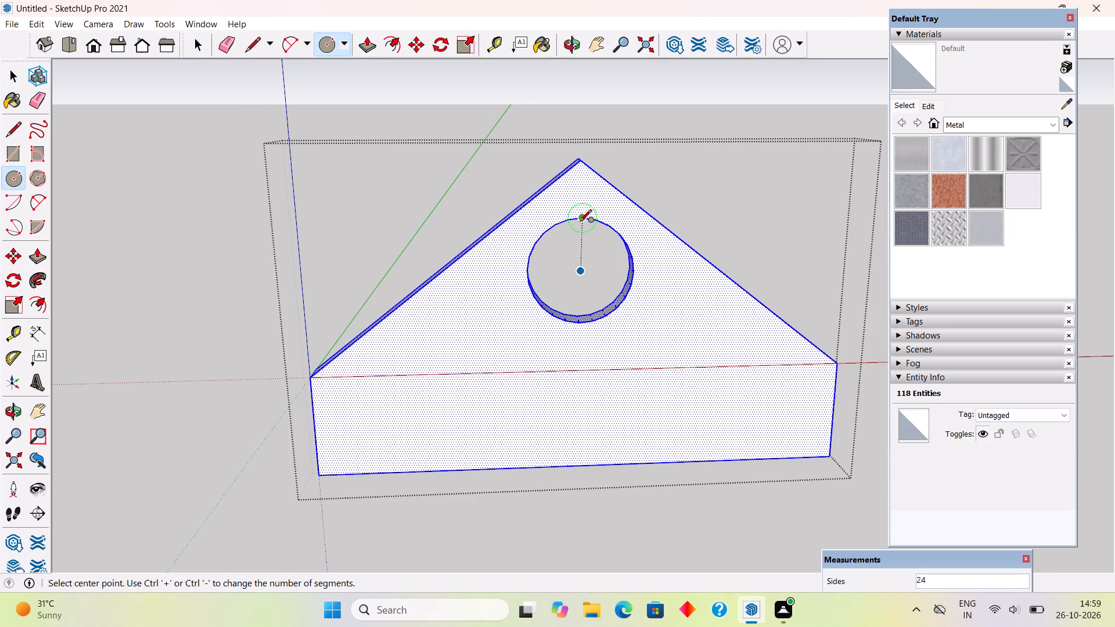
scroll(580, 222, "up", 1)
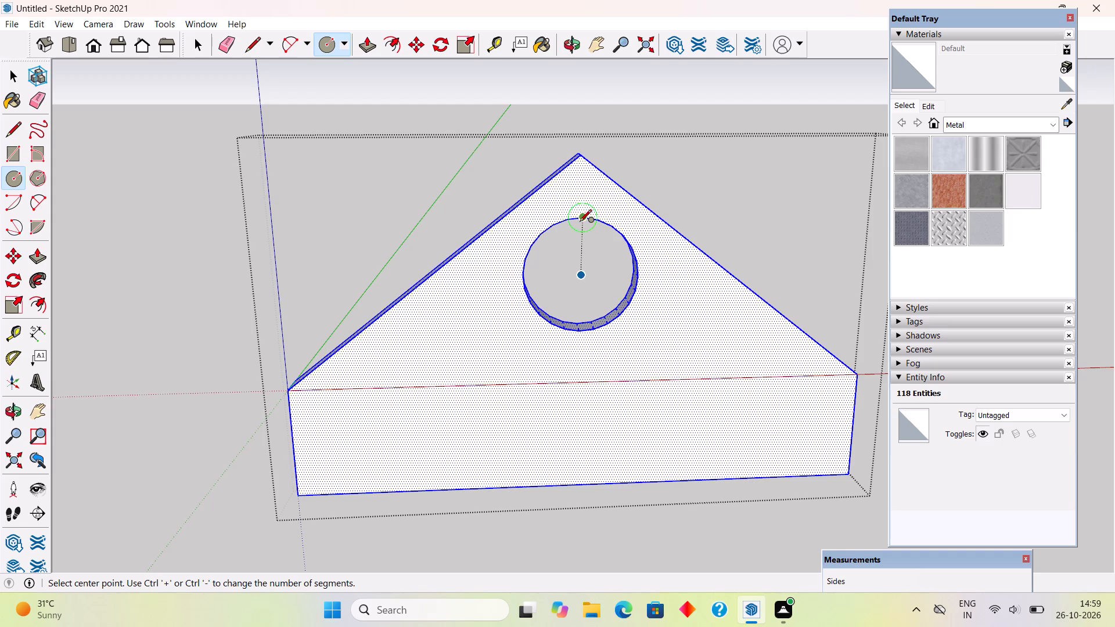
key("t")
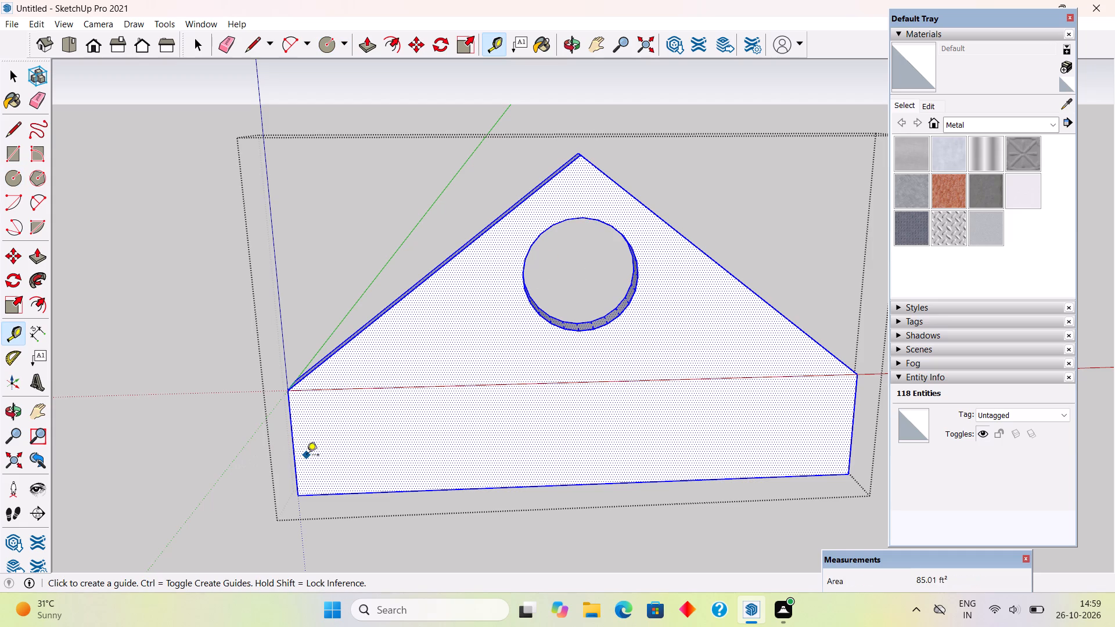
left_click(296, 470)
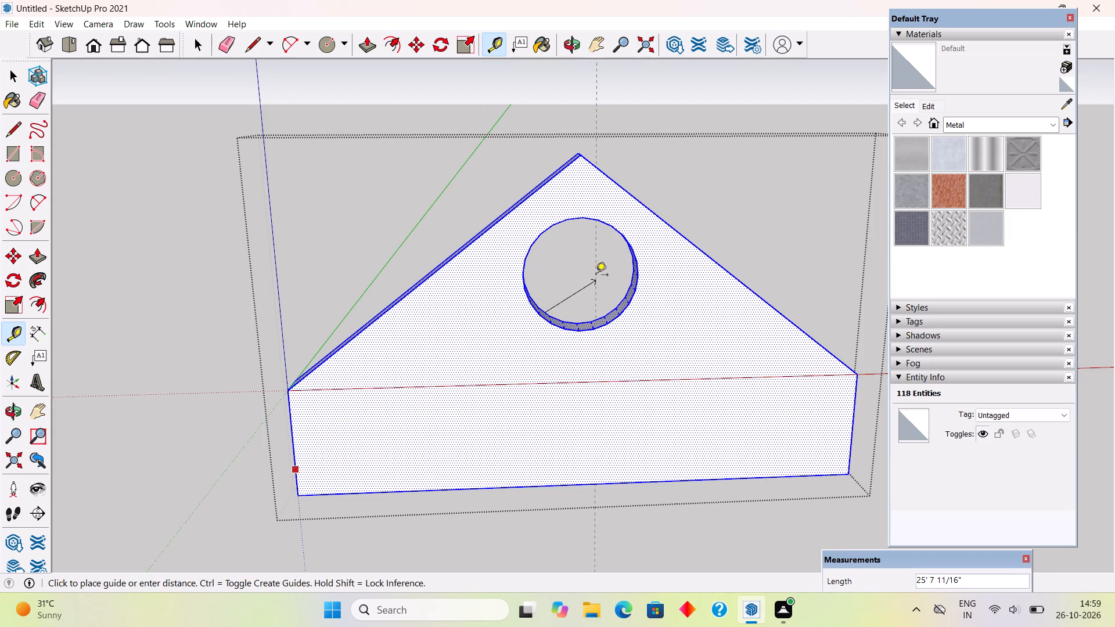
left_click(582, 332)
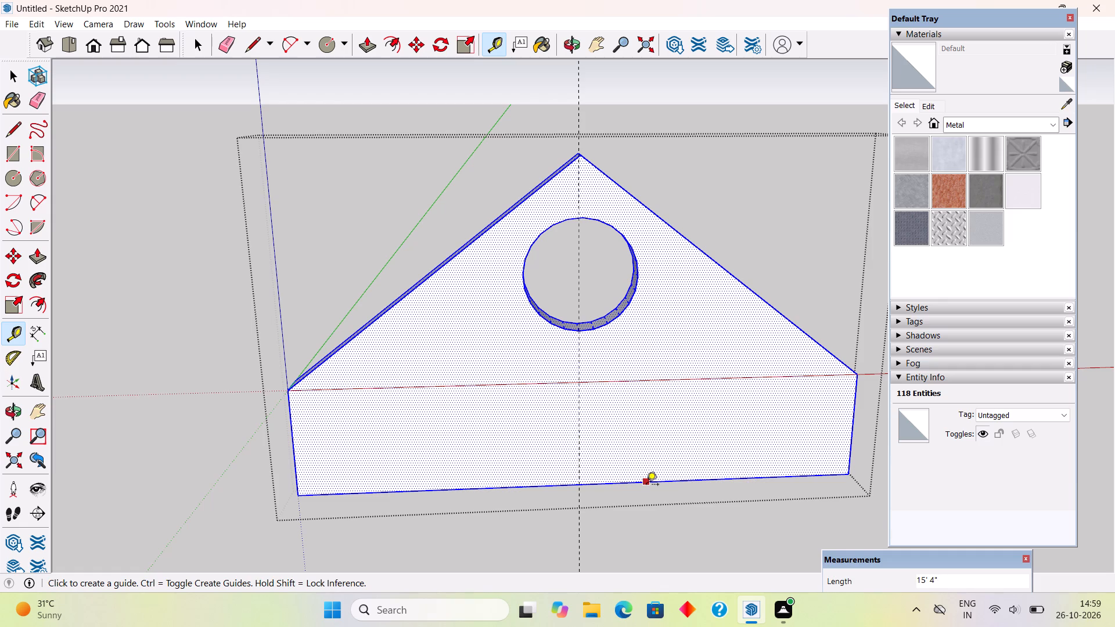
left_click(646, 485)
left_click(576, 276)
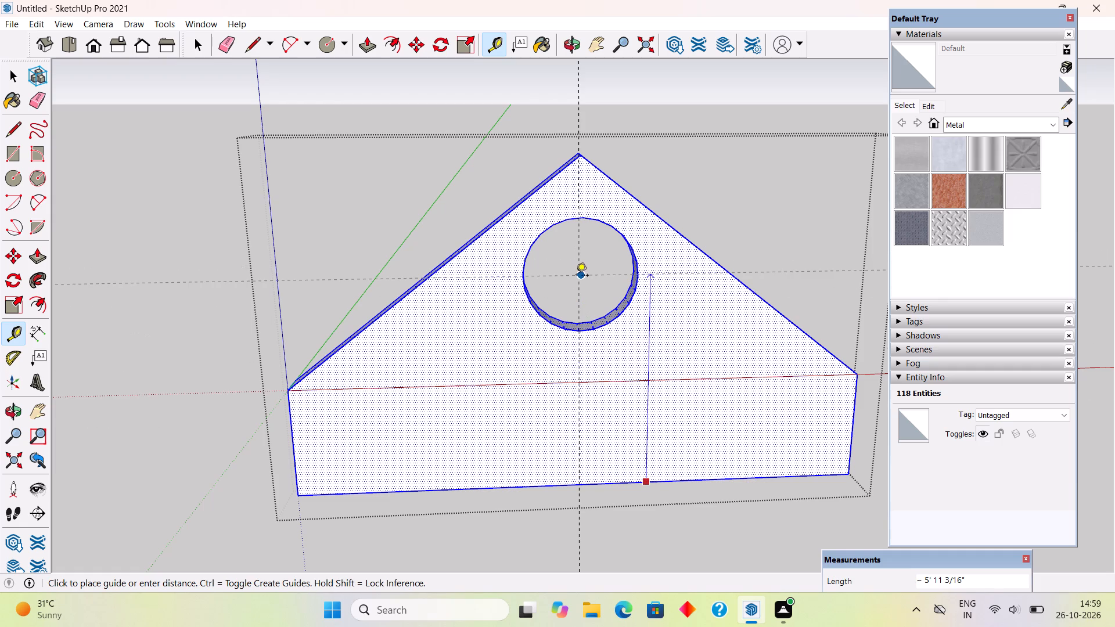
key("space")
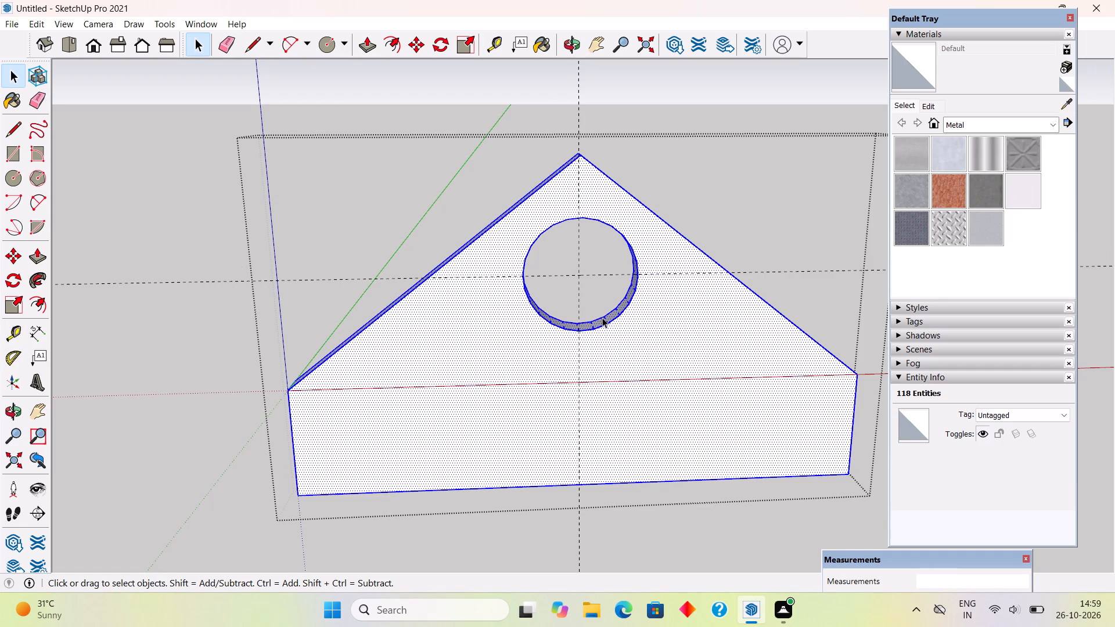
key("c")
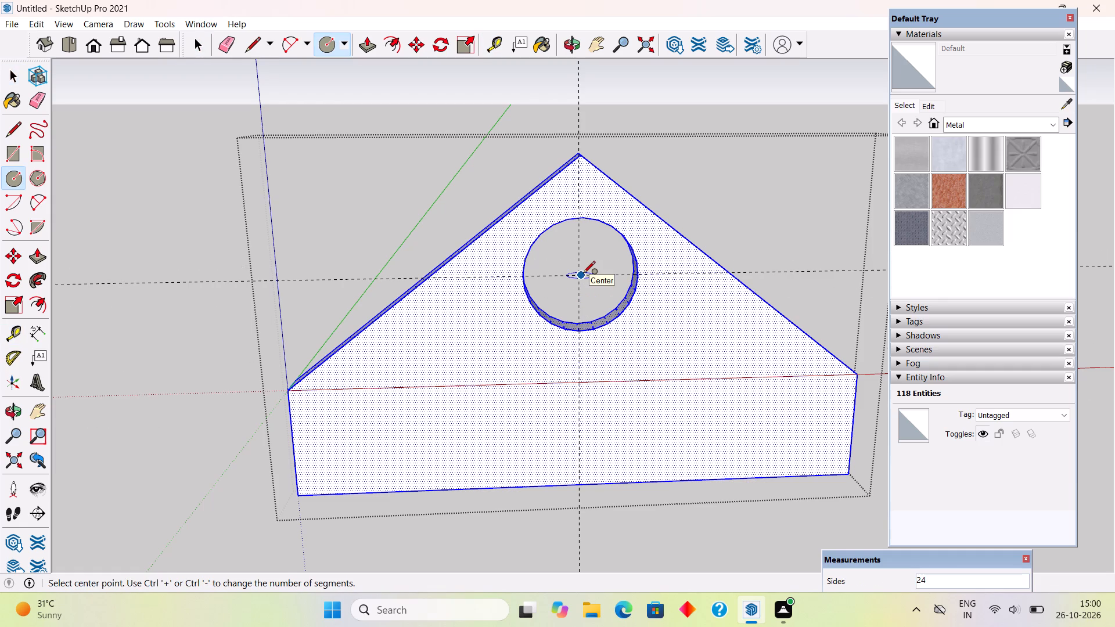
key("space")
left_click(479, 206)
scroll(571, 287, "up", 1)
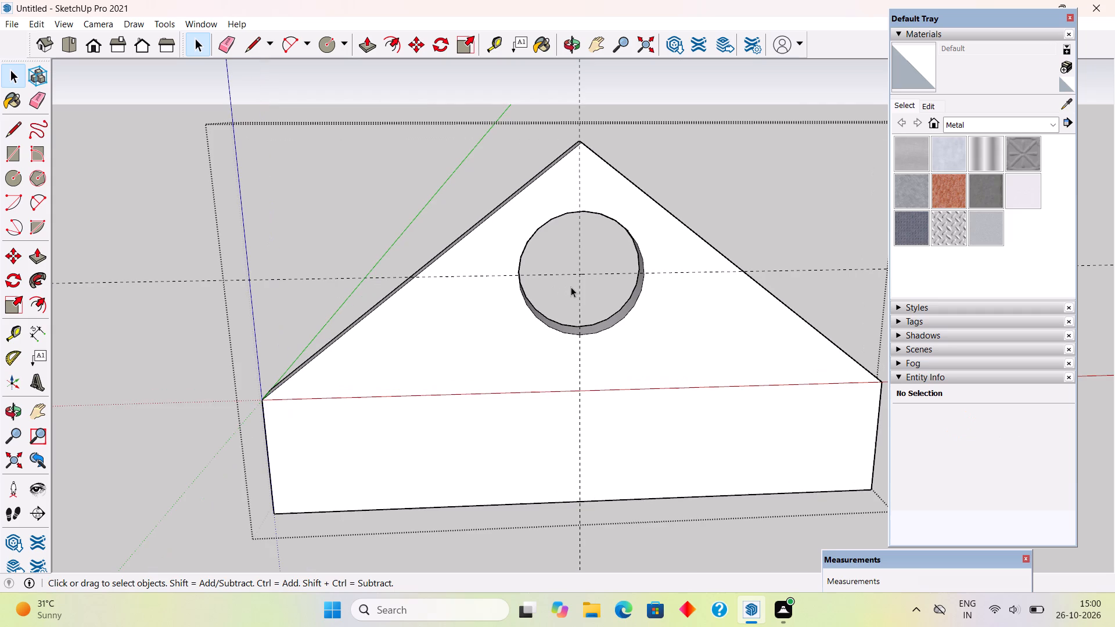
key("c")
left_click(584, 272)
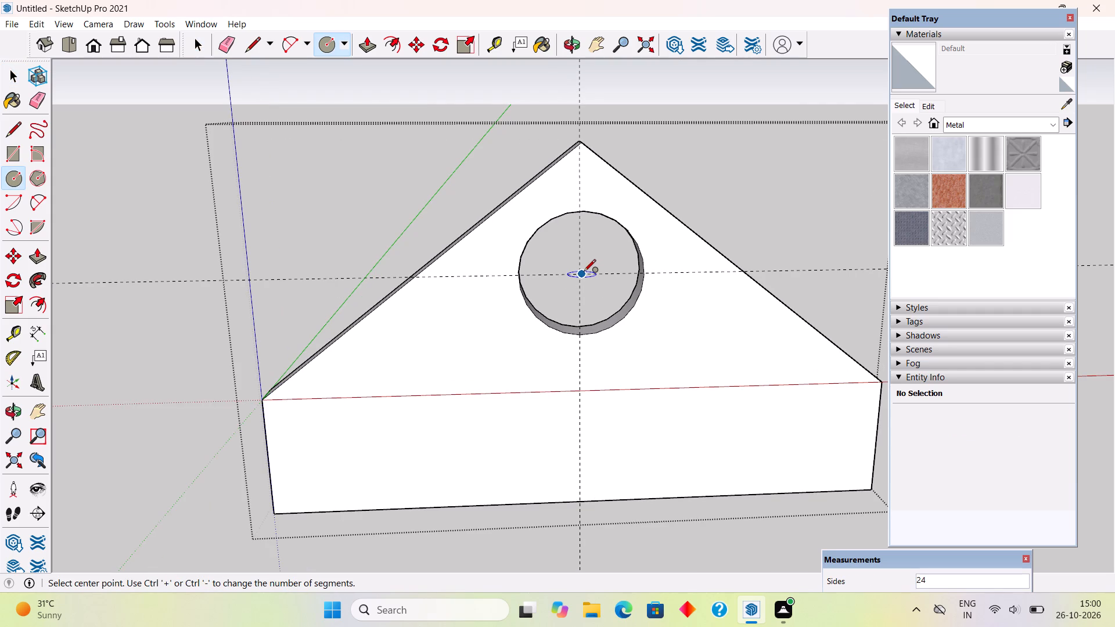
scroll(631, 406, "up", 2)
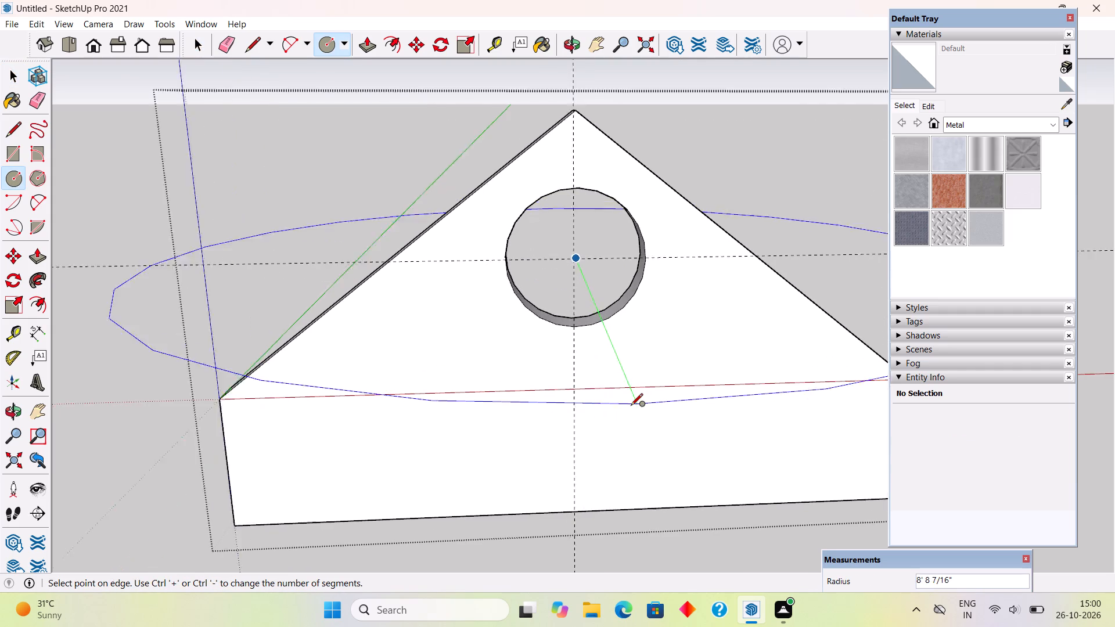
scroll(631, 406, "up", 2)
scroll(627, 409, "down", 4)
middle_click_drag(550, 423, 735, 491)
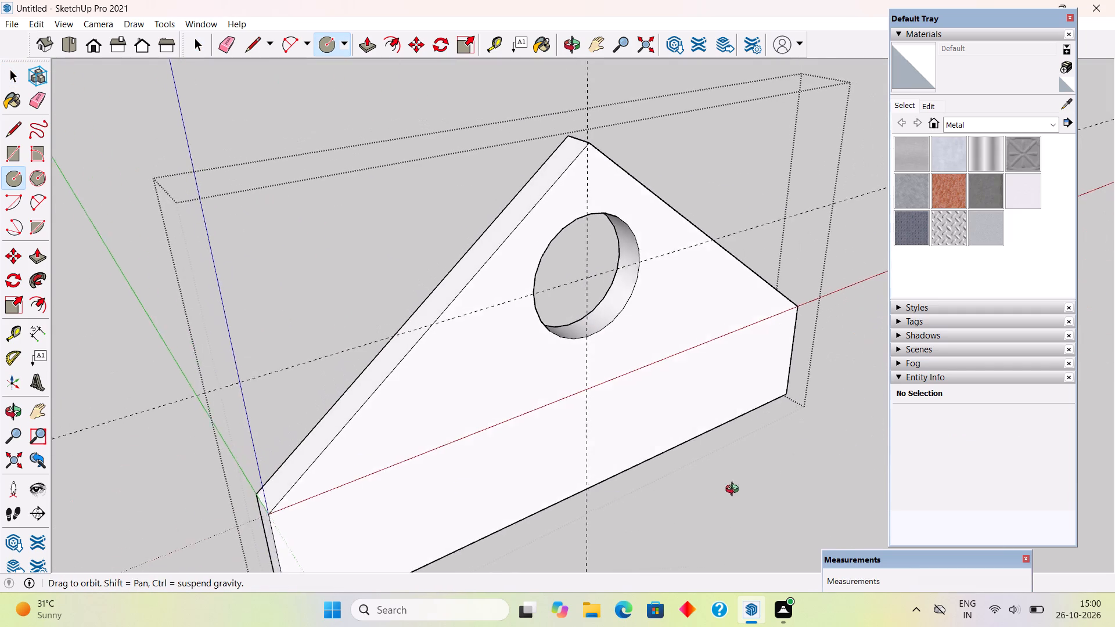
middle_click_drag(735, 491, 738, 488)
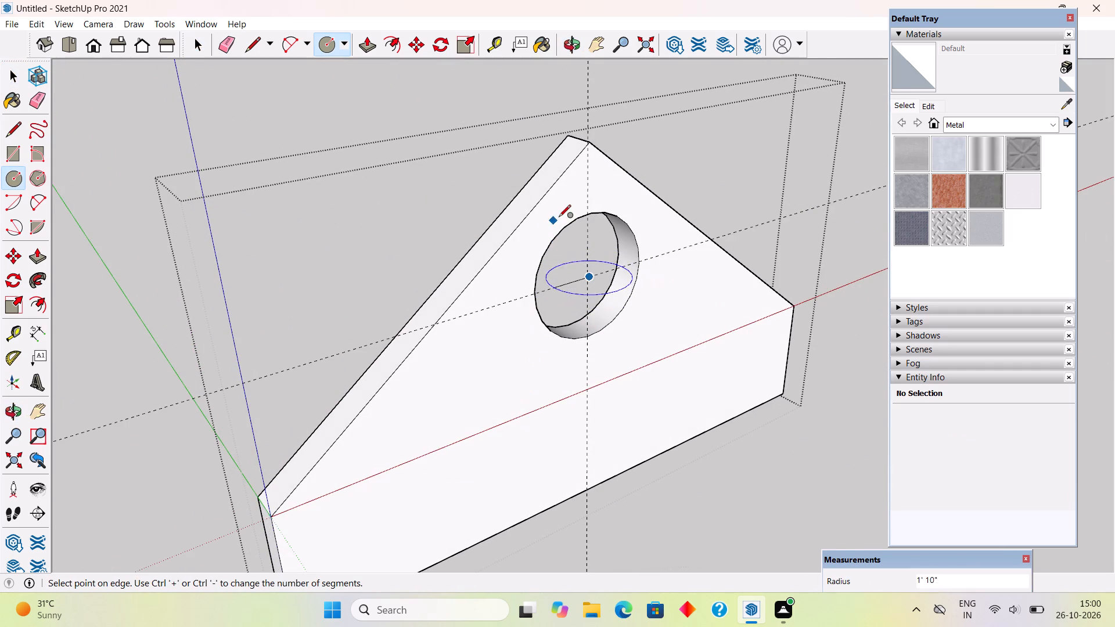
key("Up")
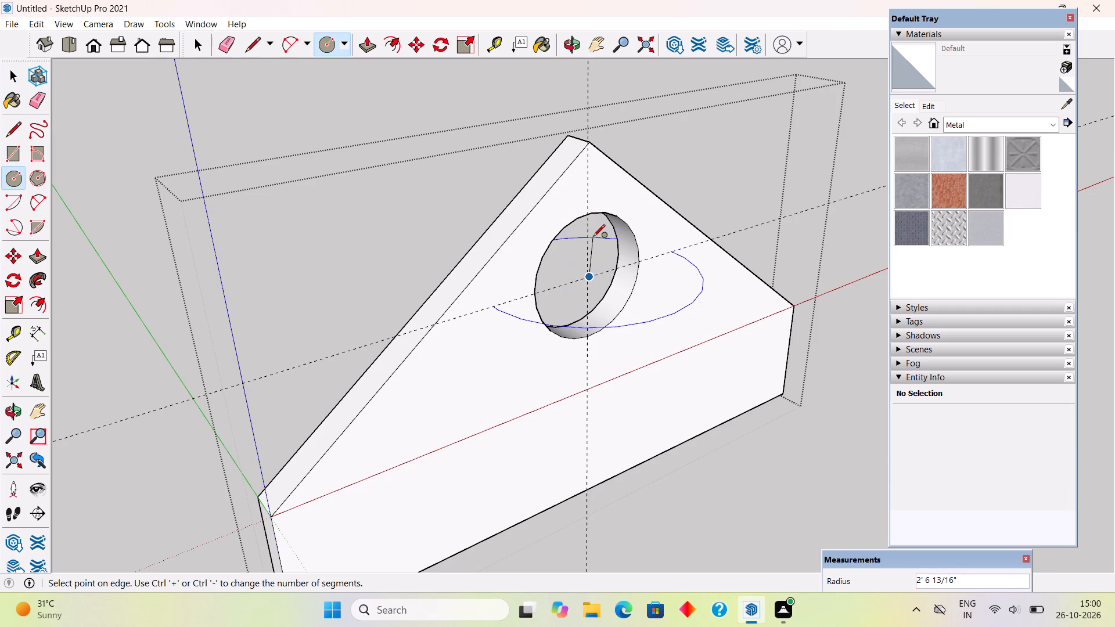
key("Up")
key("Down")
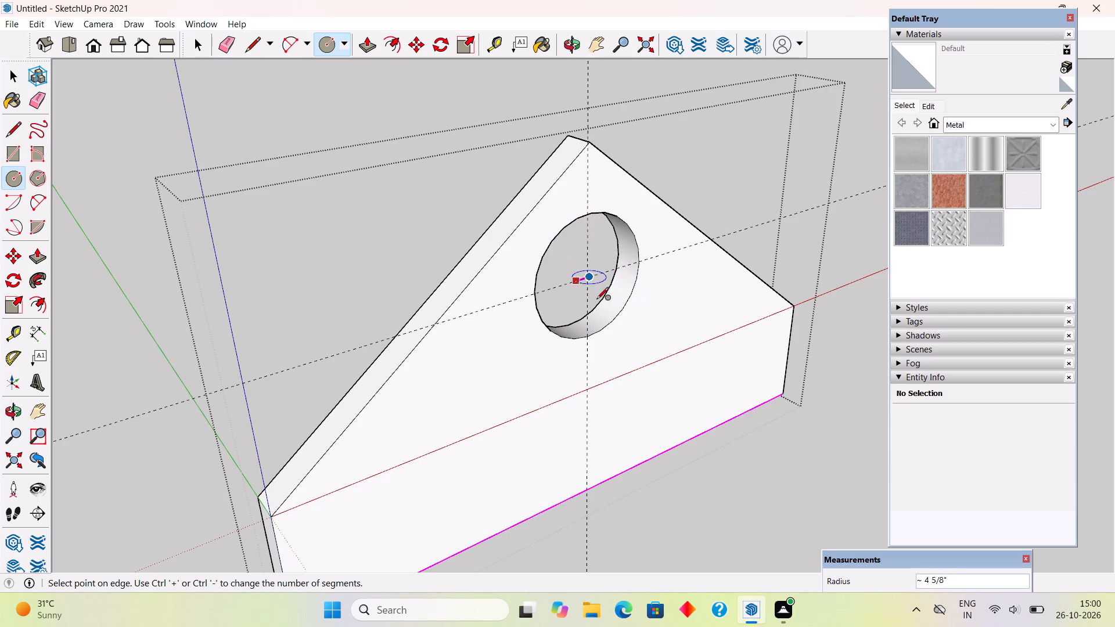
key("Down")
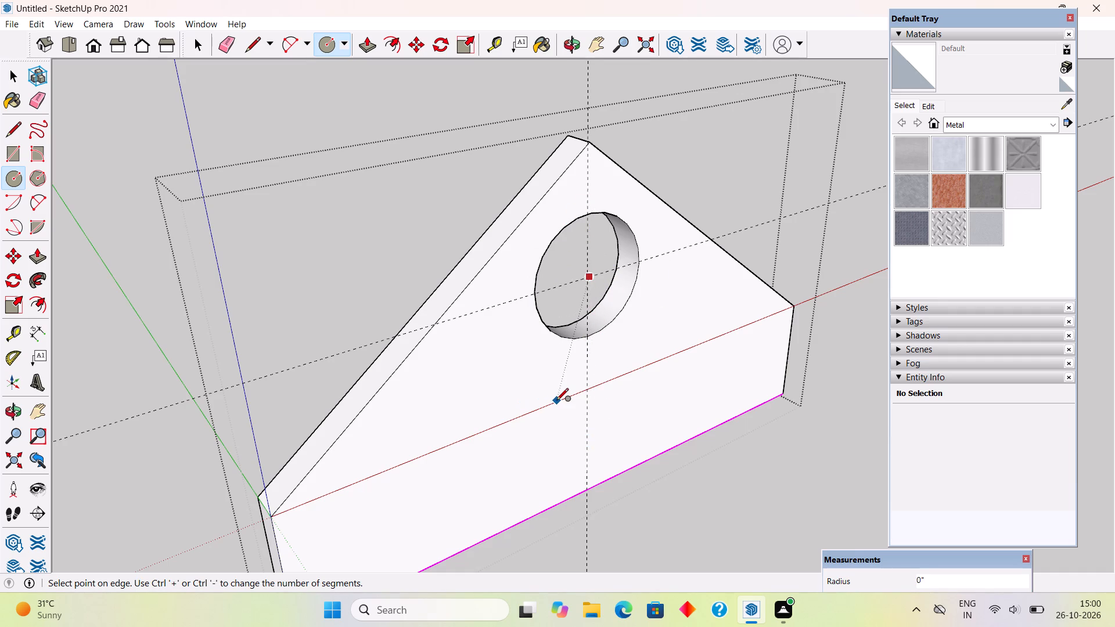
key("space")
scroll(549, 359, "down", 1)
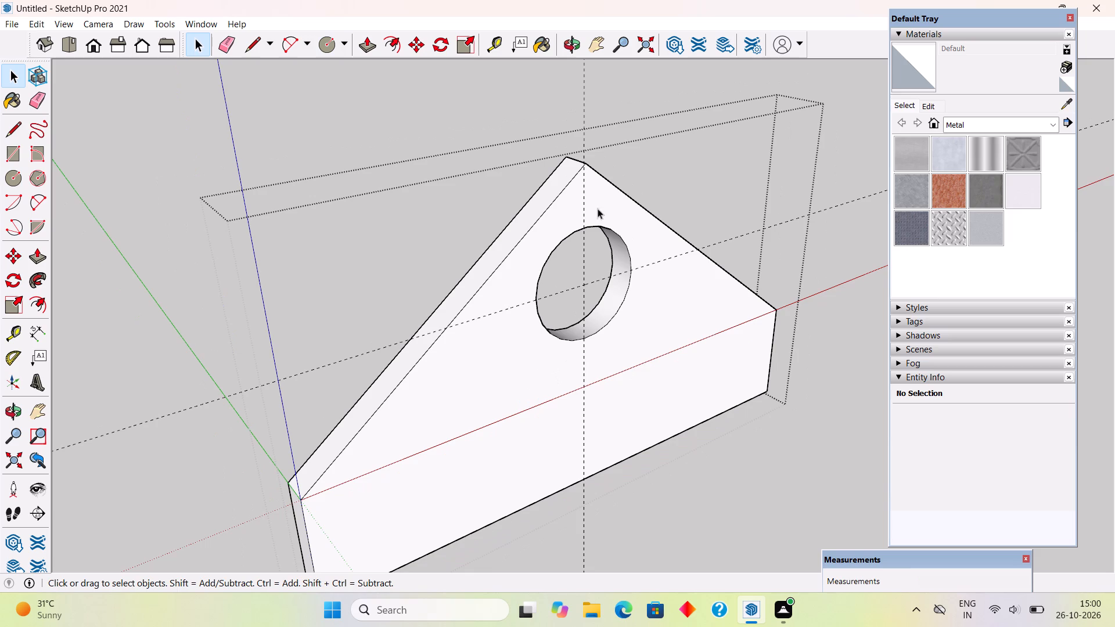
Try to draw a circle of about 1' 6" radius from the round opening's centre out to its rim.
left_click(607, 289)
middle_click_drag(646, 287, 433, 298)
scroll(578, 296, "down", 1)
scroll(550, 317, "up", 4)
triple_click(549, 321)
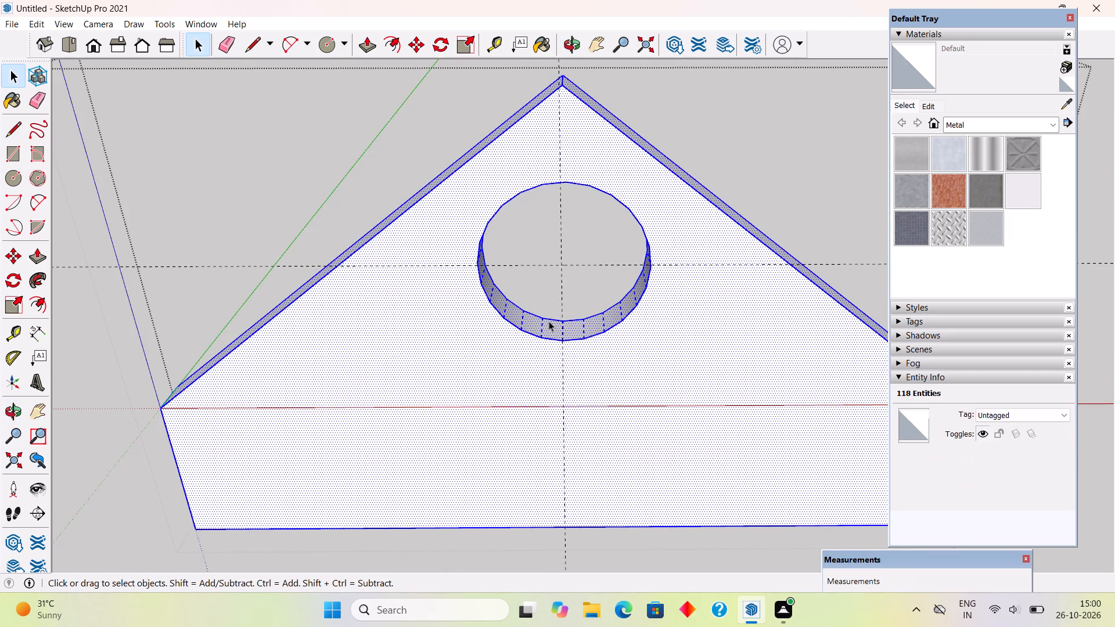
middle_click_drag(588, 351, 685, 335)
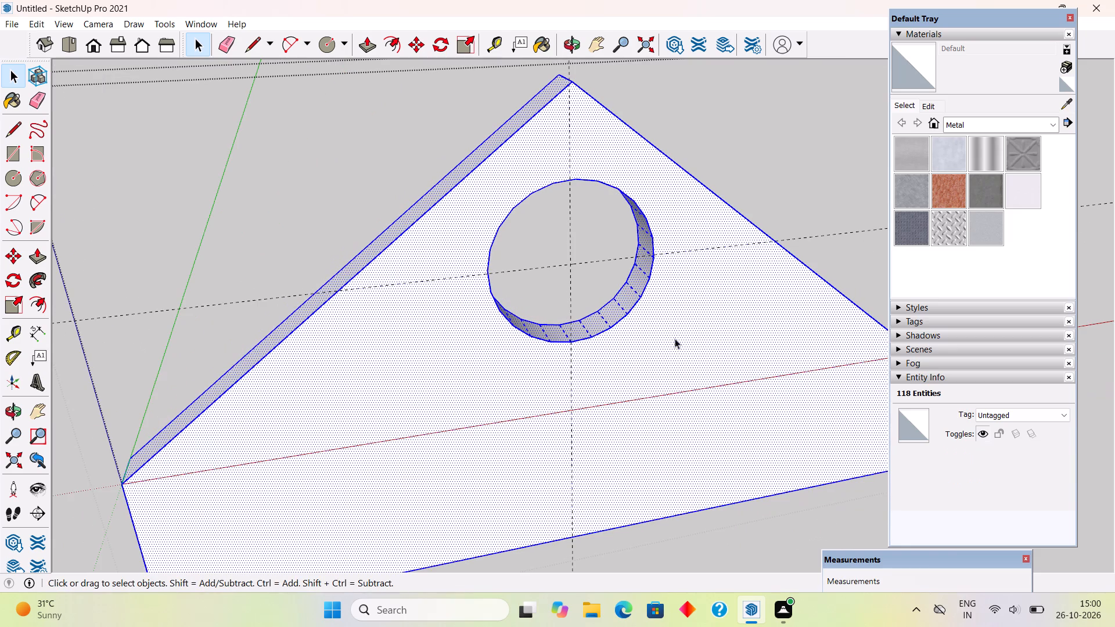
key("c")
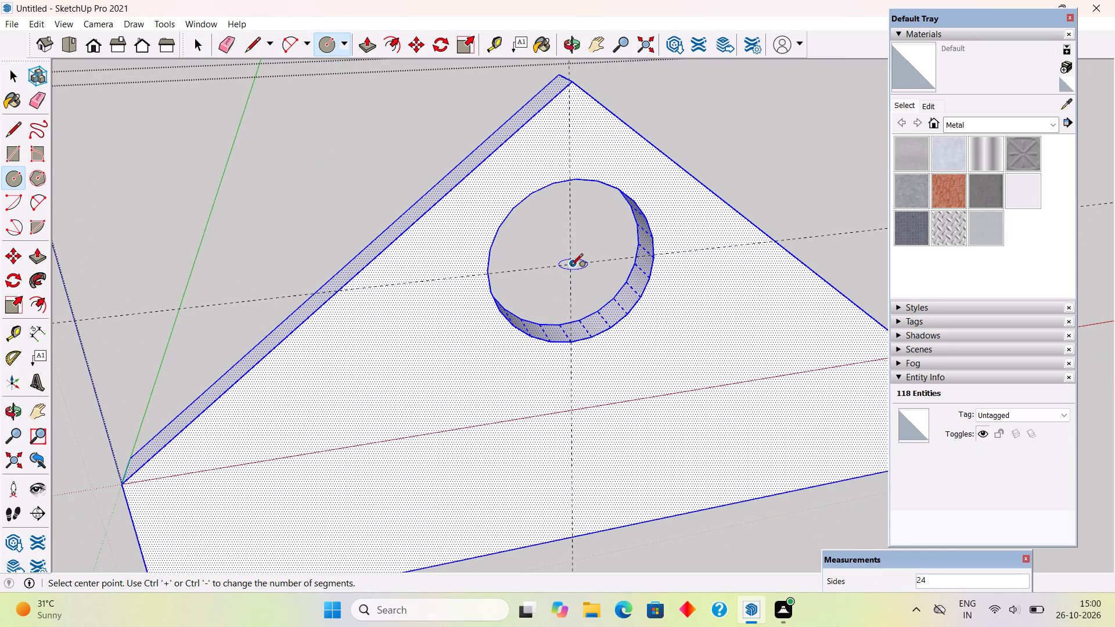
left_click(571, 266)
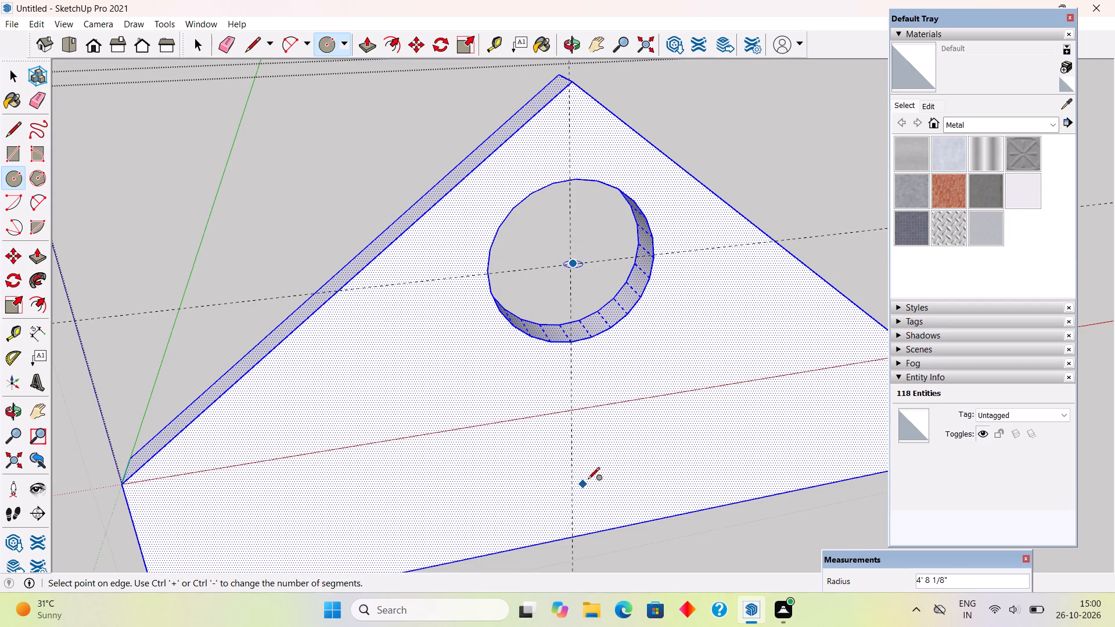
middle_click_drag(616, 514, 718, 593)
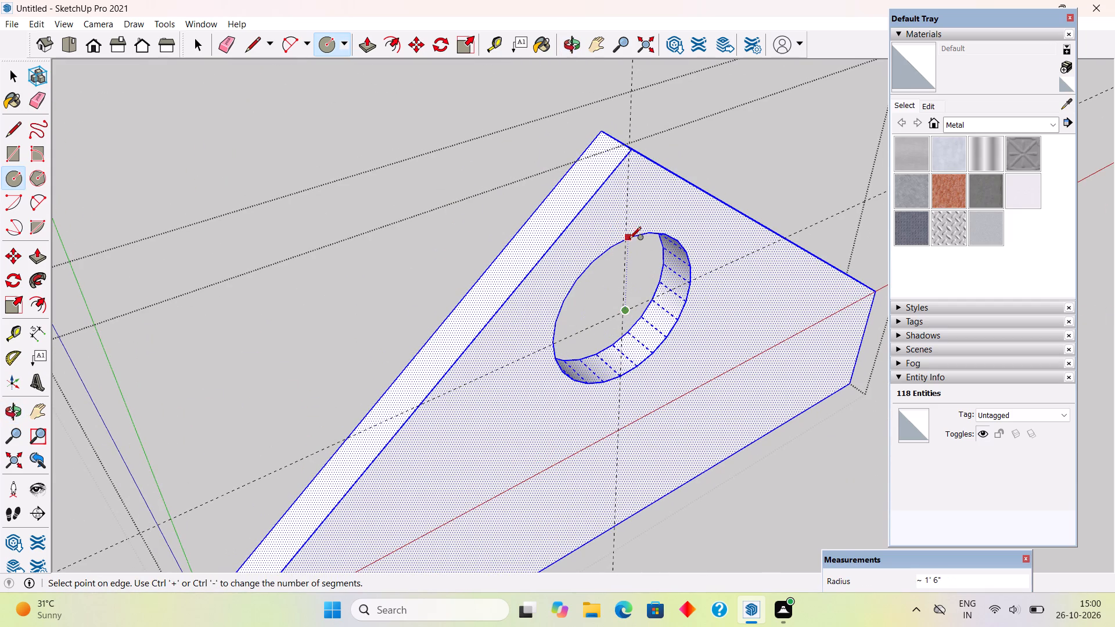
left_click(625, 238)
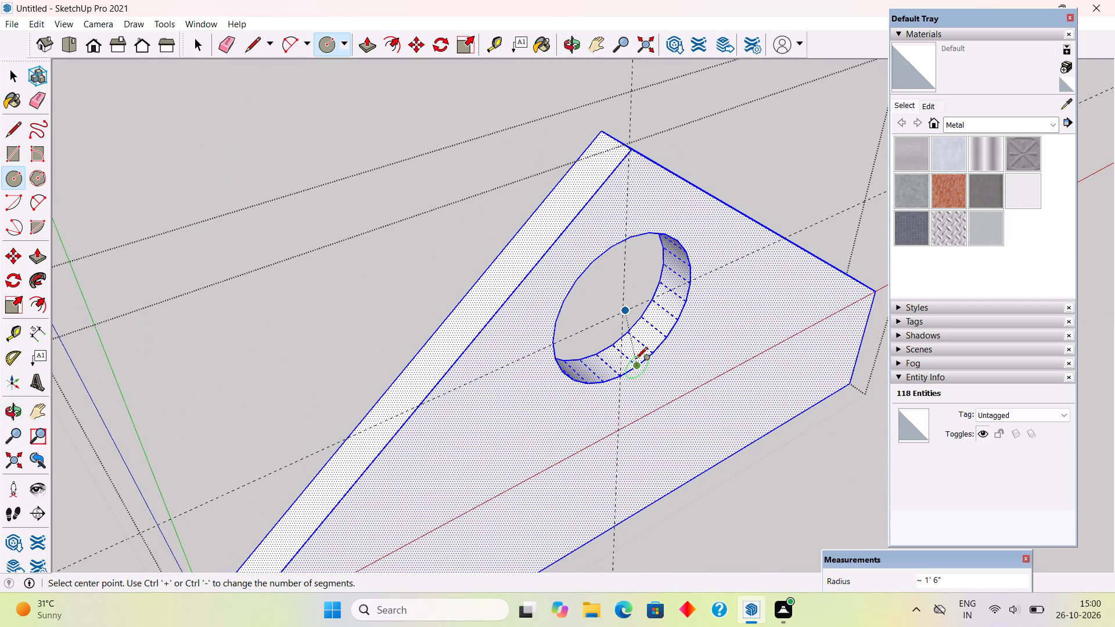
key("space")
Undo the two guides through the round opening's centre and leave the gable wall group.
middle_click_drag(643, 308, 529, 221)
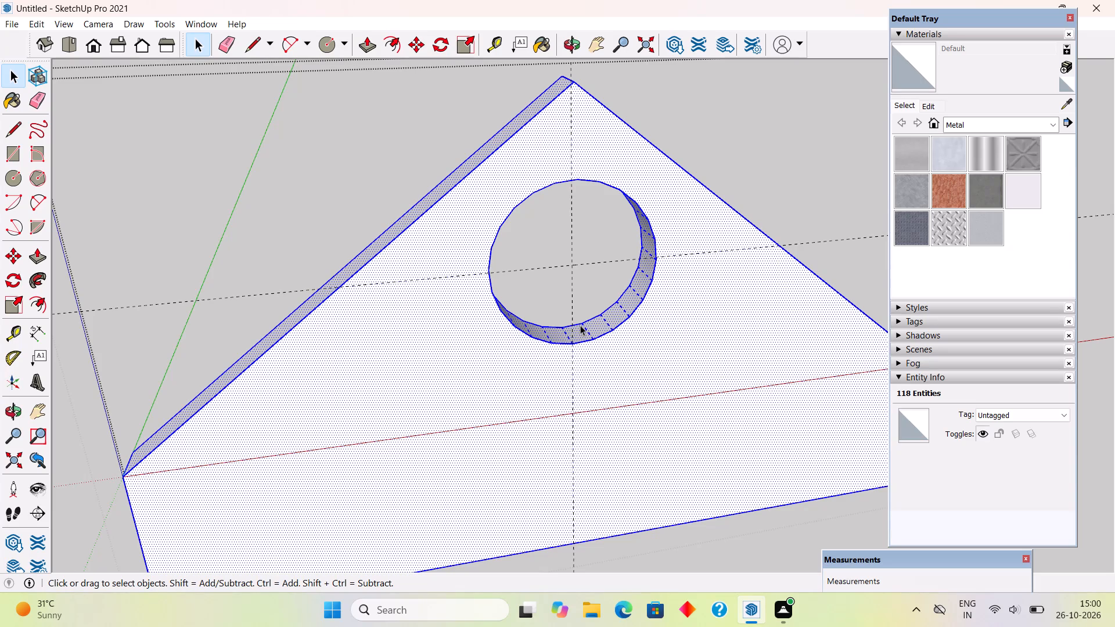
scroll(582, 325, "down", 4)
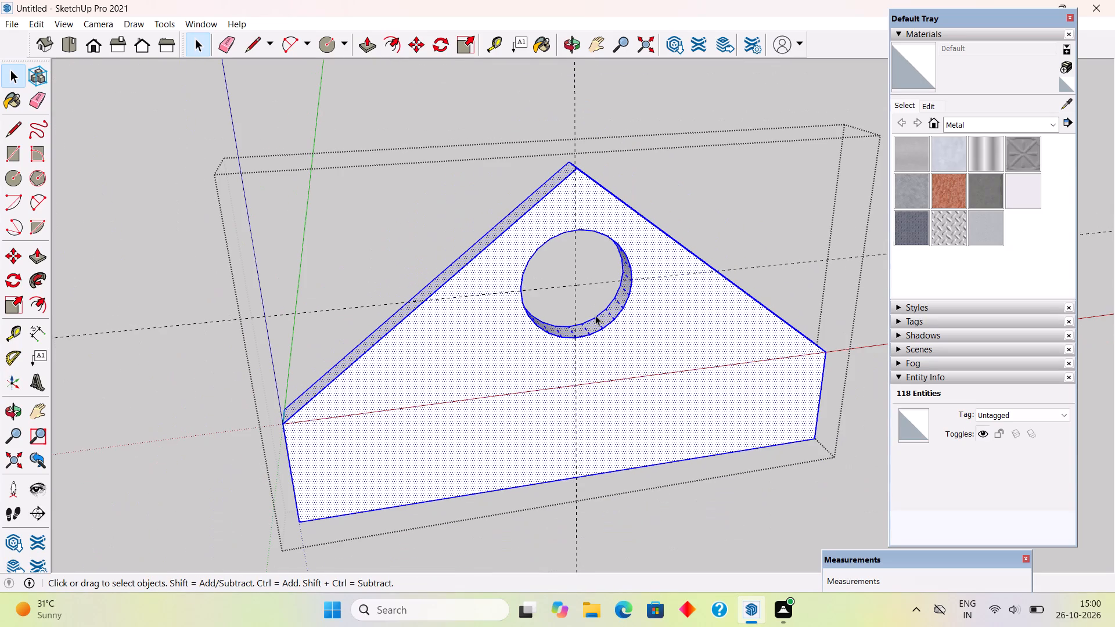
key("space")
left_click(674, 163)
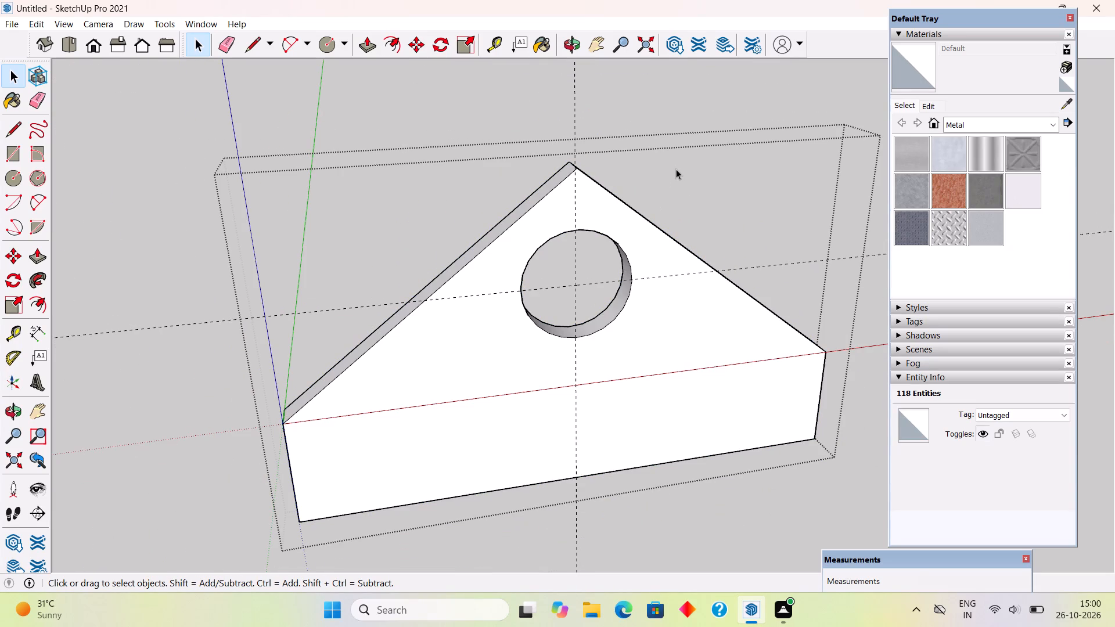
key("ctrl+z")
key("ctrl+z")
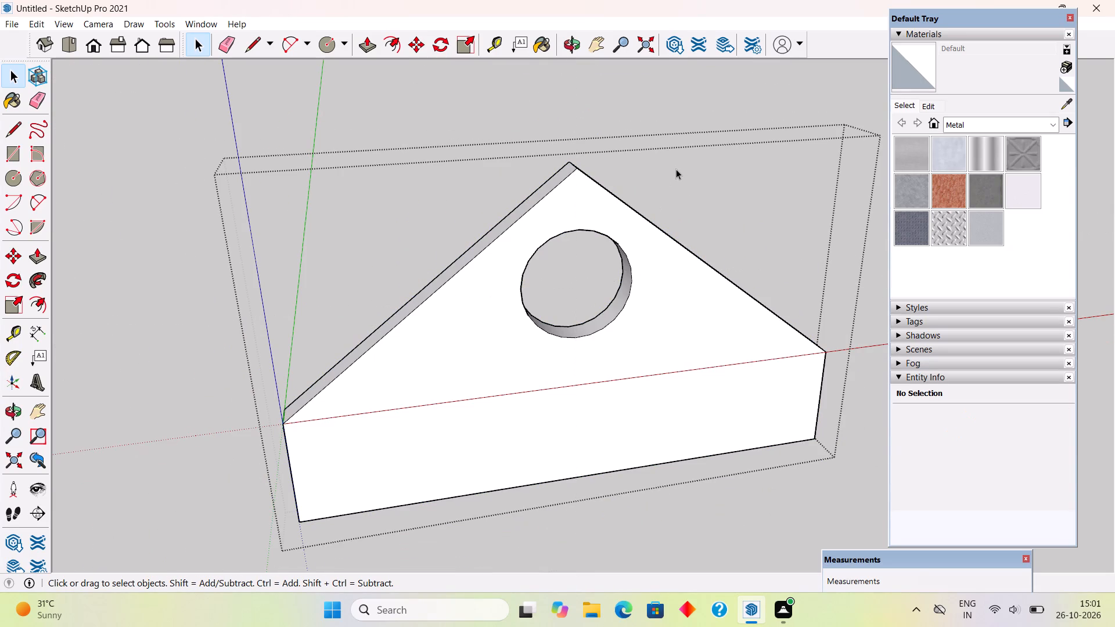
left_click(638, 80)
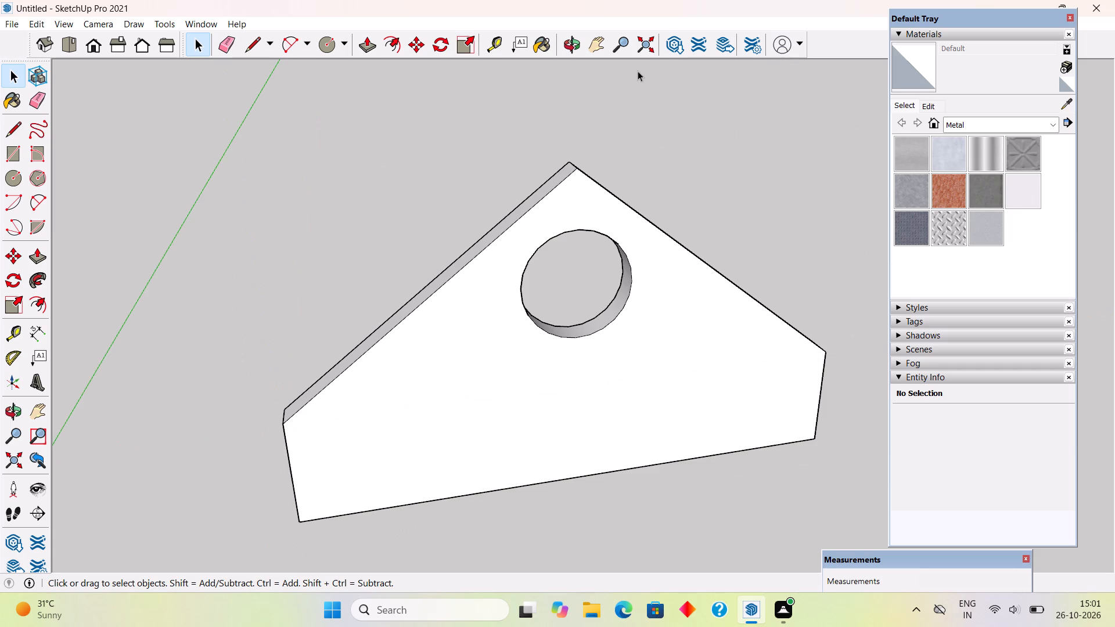
Place a vertical guide on the gable wall 2" in from its short side edge.
scroll(636, 70, "up", 1)
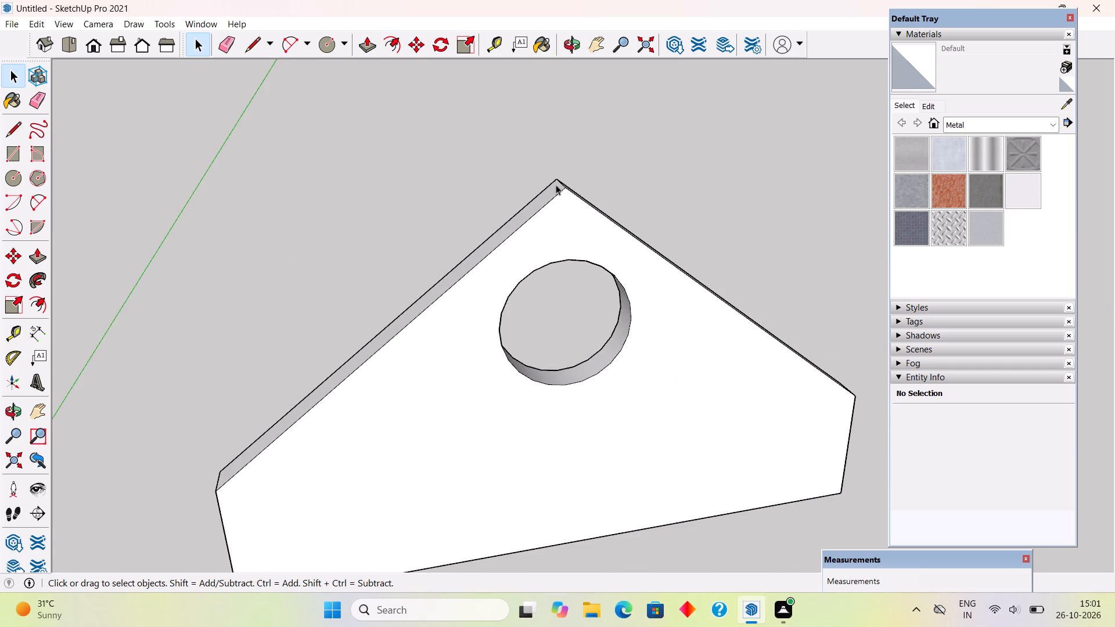
scroll(549, 214, "down", 7)
middle_click_drag(528, 325, 530, 275)
scroll(426, 439, "up", 4)
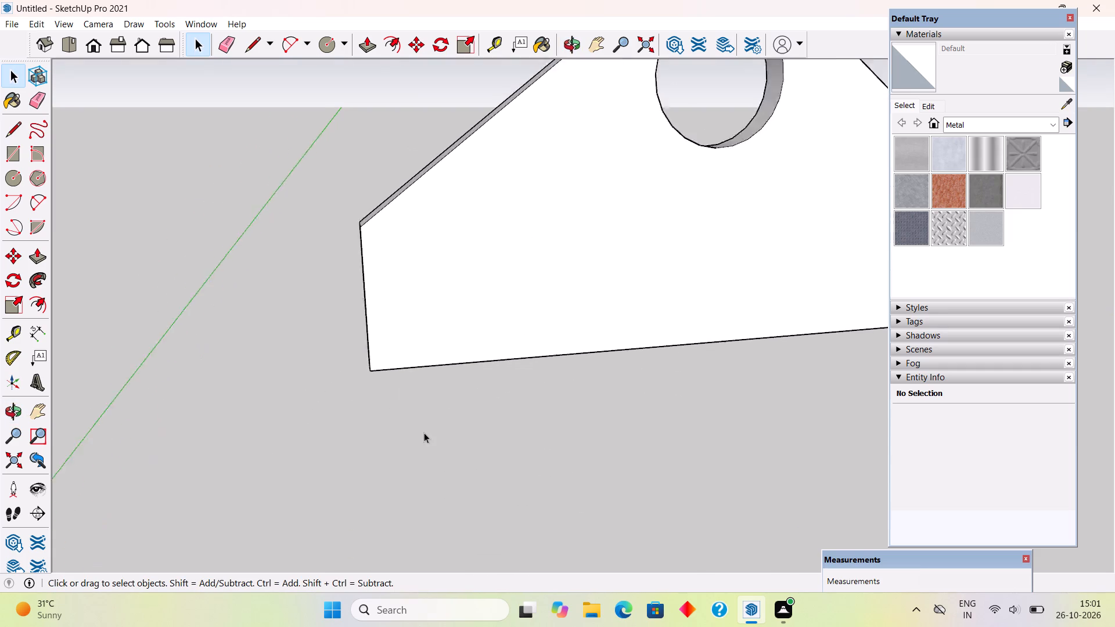
scroll(424, 433, "up", 2)
scroll(386, 340, "down", 4)
middle_click_drag(373, 329, 346, 342)
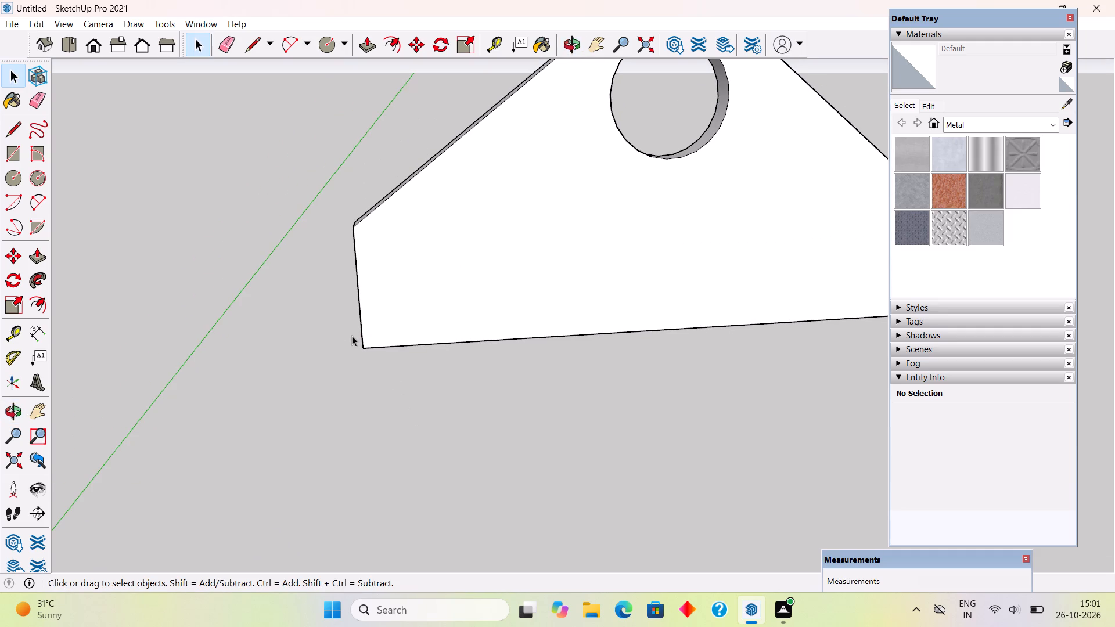
key("t")
left_click(362, 312)
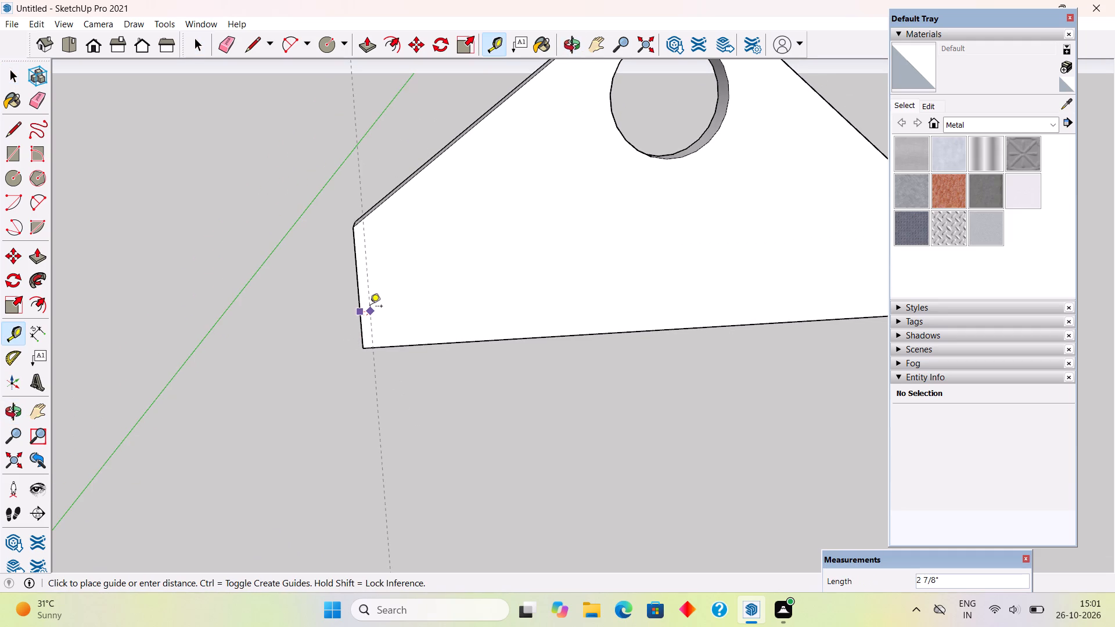
key("2")
key("shift+quotedbl")
key("Return")
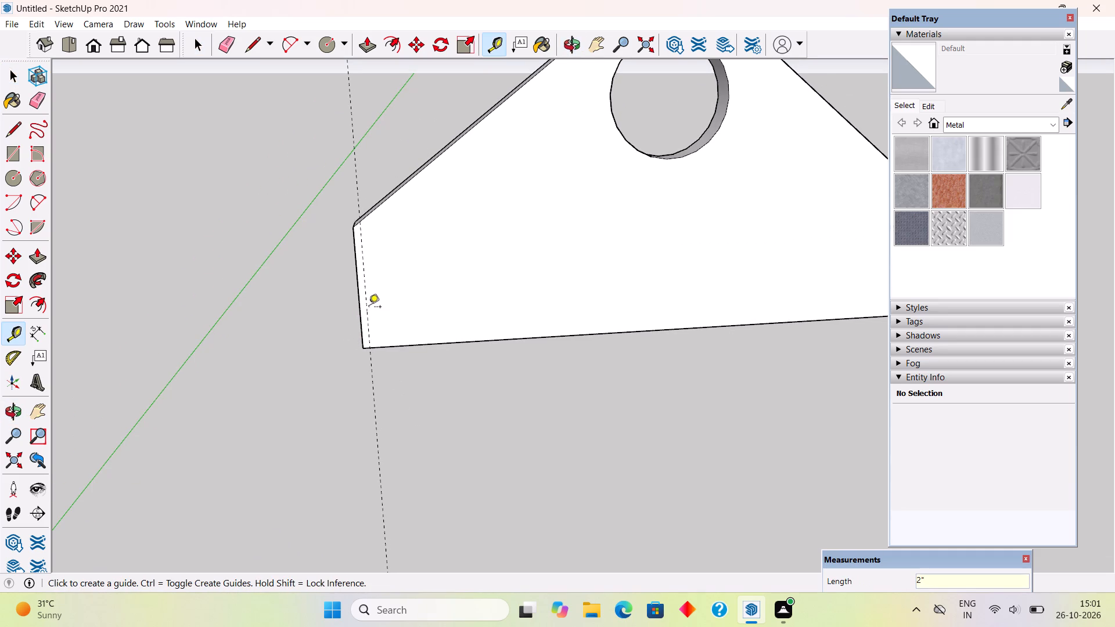
Place a second vertical guide 2" further in from the first guide on the gable wall.
left_click(364, 311)
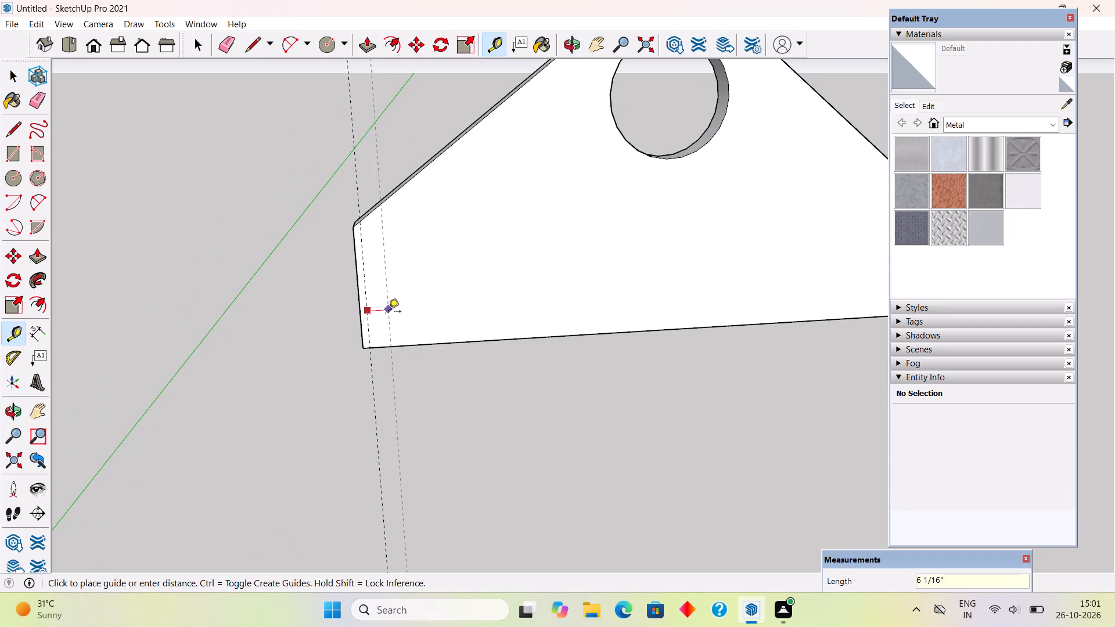
key("2")
key("shift+quotedbl")
key("Return")
key("space")
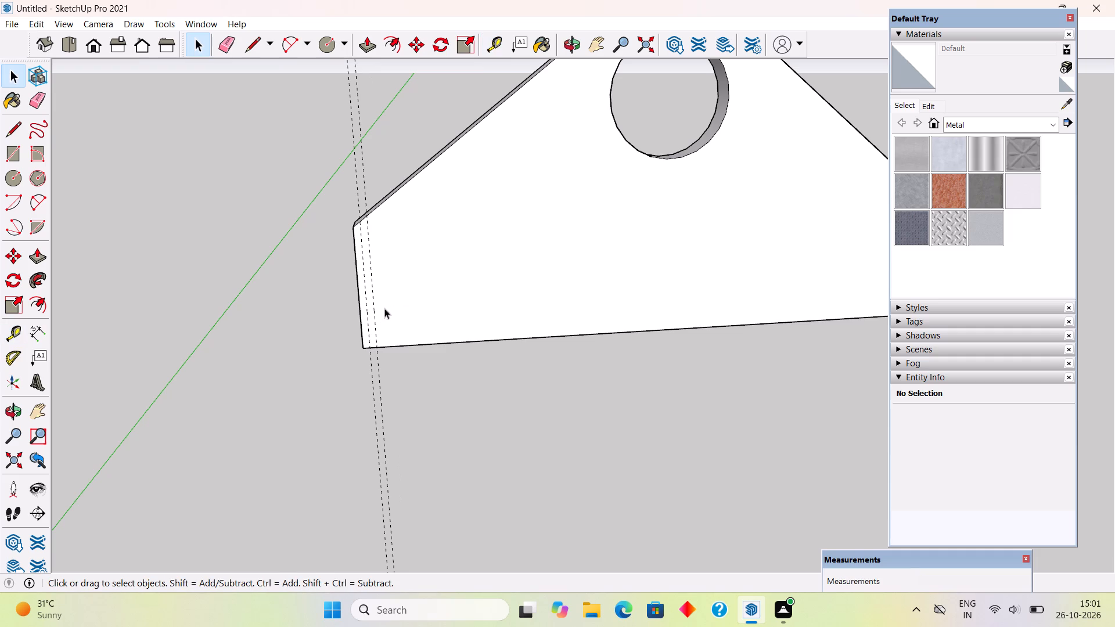
Copy the two vertical guides 2" along the gable wall and repeat the copy 100 times.
left_click(371, 340)
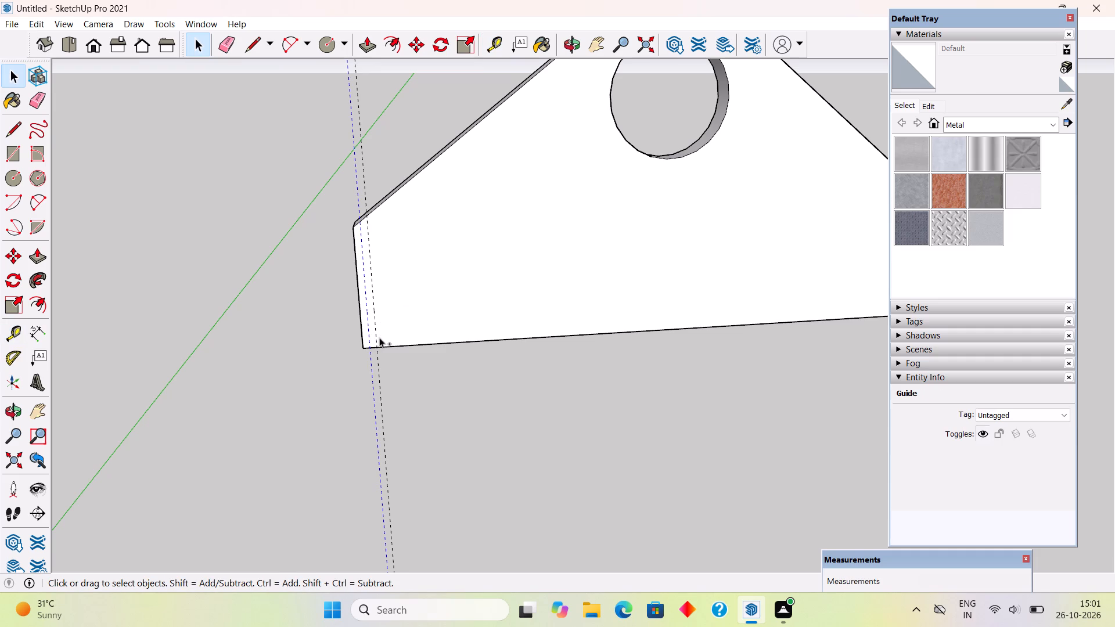
left_click(377, 341, "ctrl")
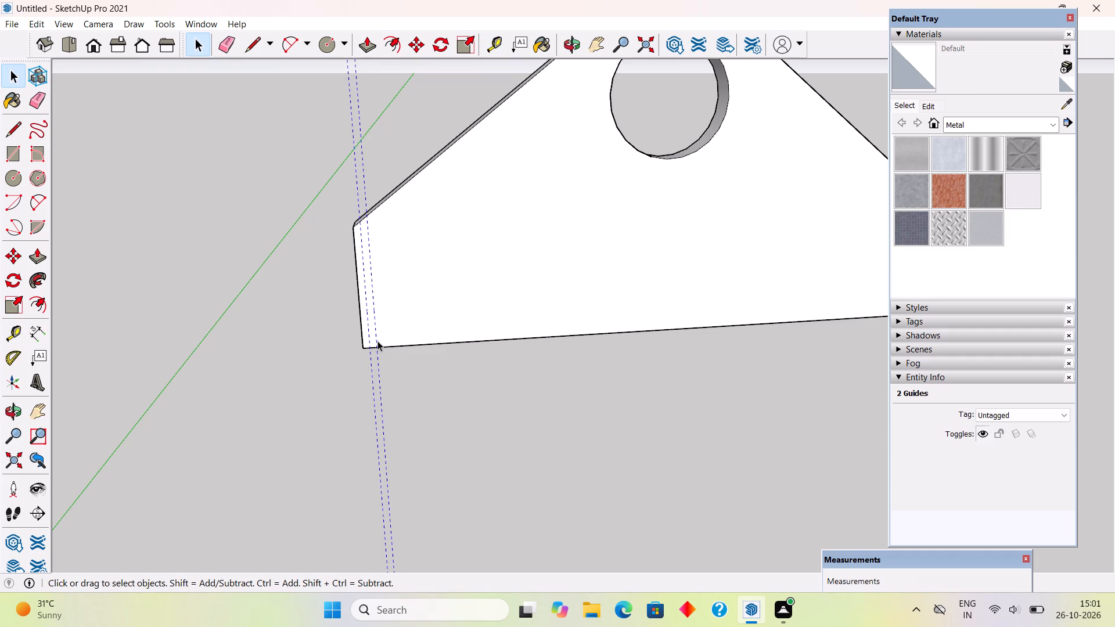
key("m")
left_click(377, 334)
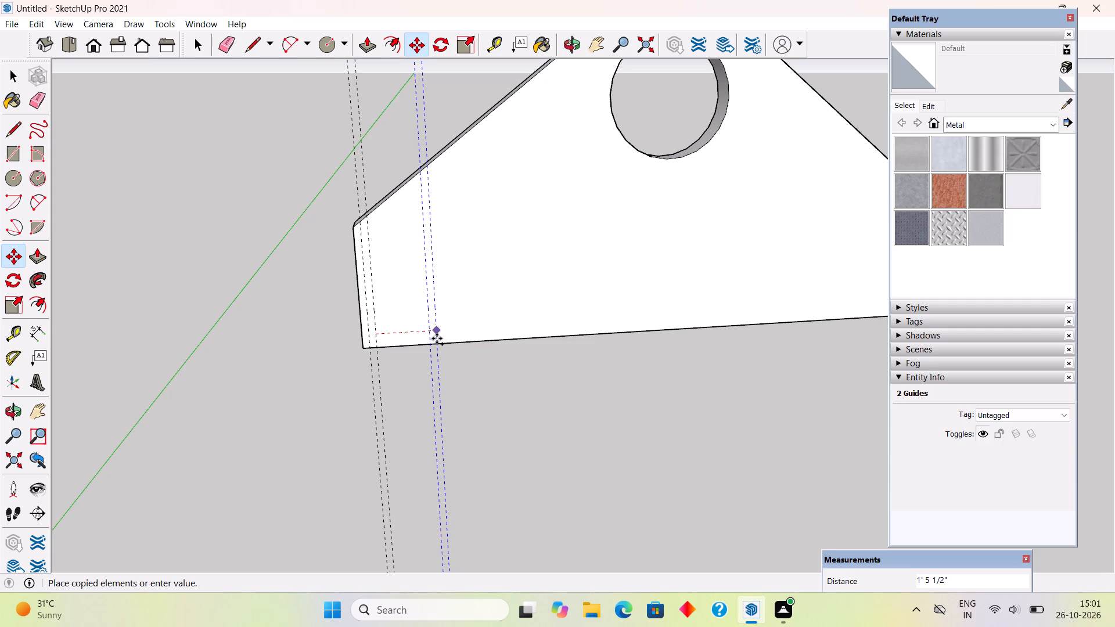
type("2\"")
key("Return")
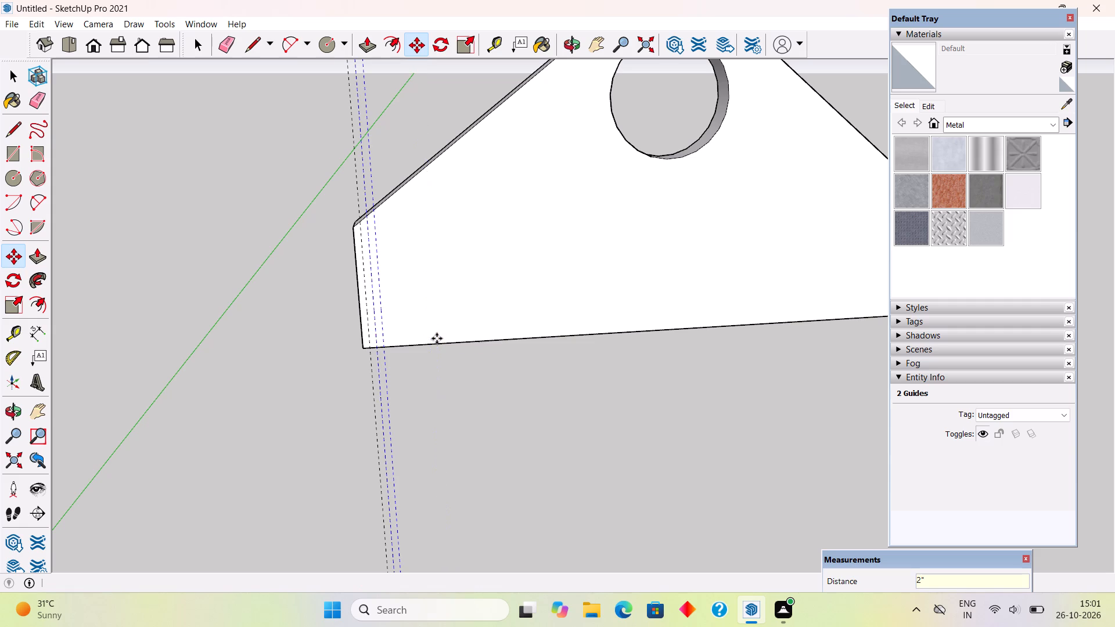
type("x100")
key("Return")
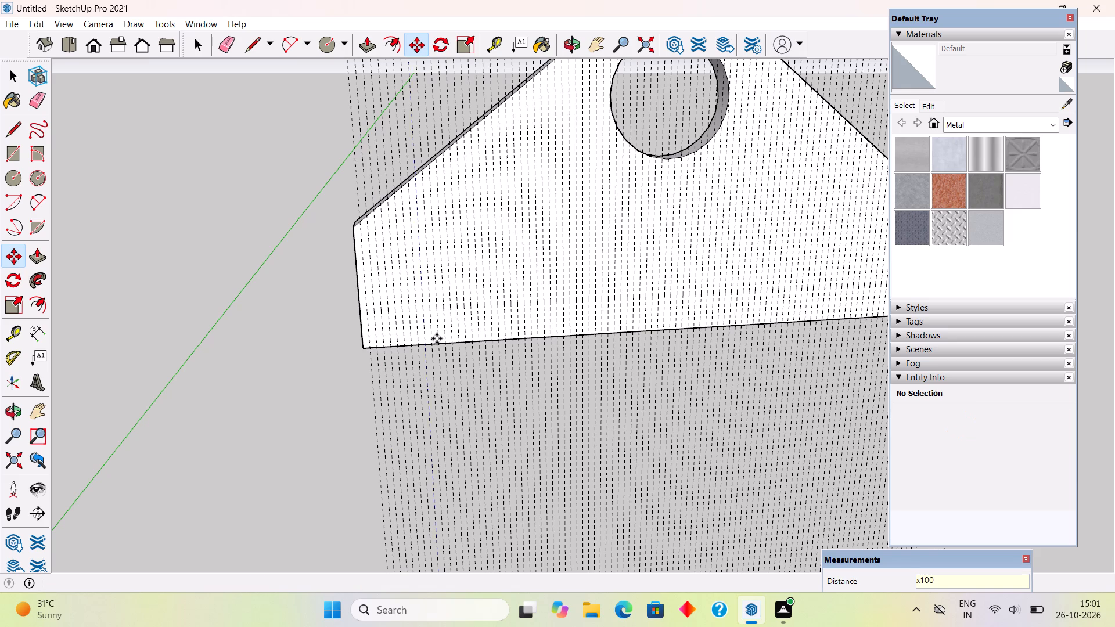
Examine how far the guide array extends across the gable wall towards its opposite side edge.
scroll(404, 305, "down", 7)
scroll(629, 306, "up", 6)
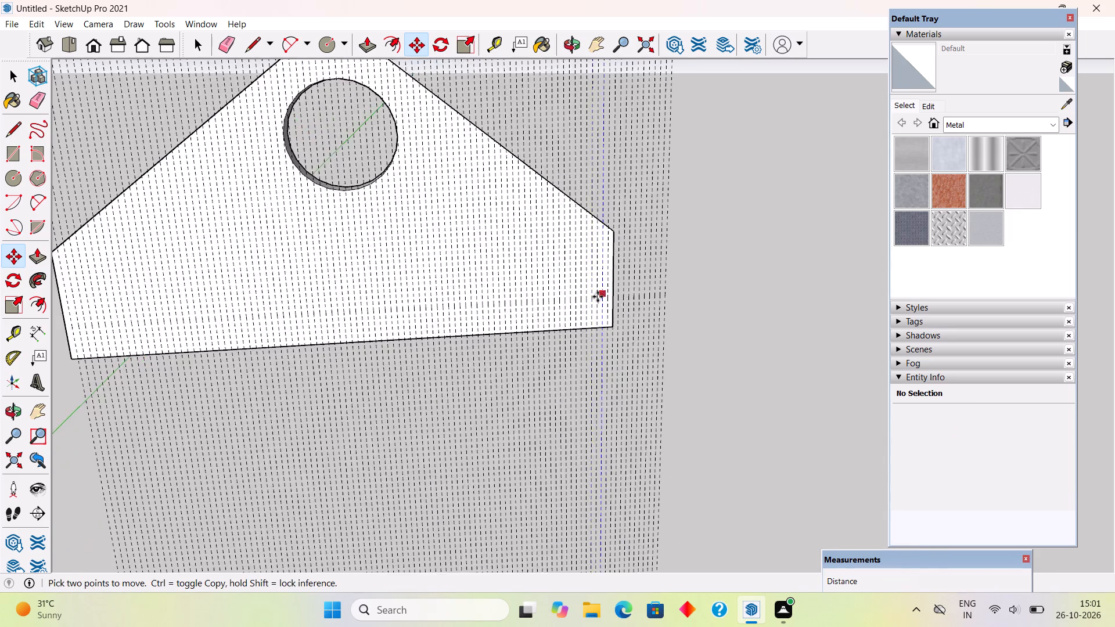
scroll(589, 309, "up", 5)
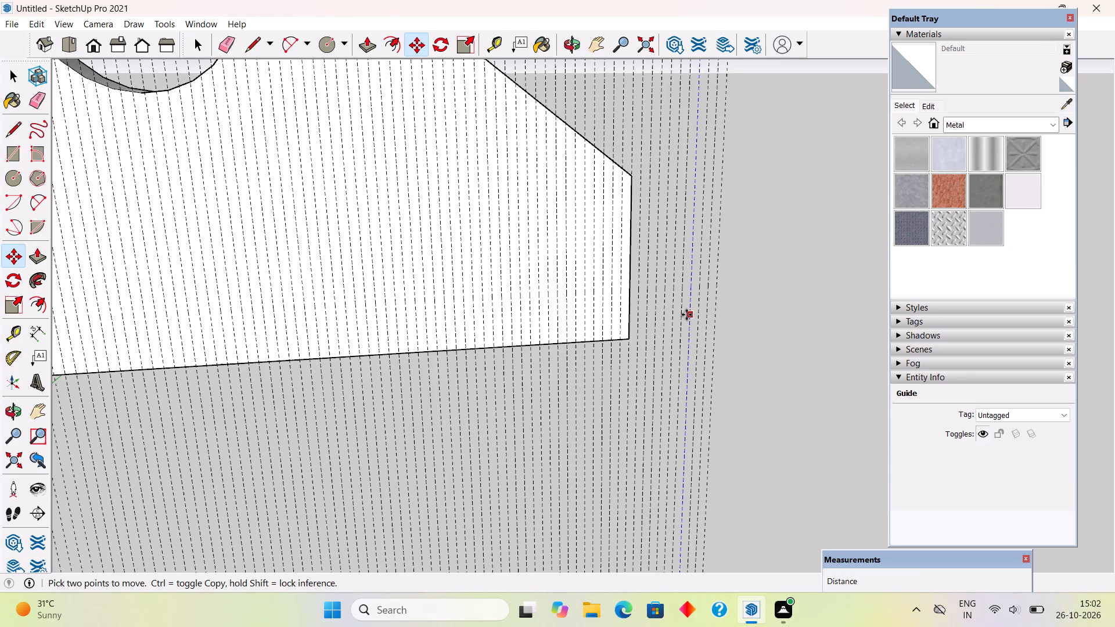
scroll(697, 324, "down", 2)
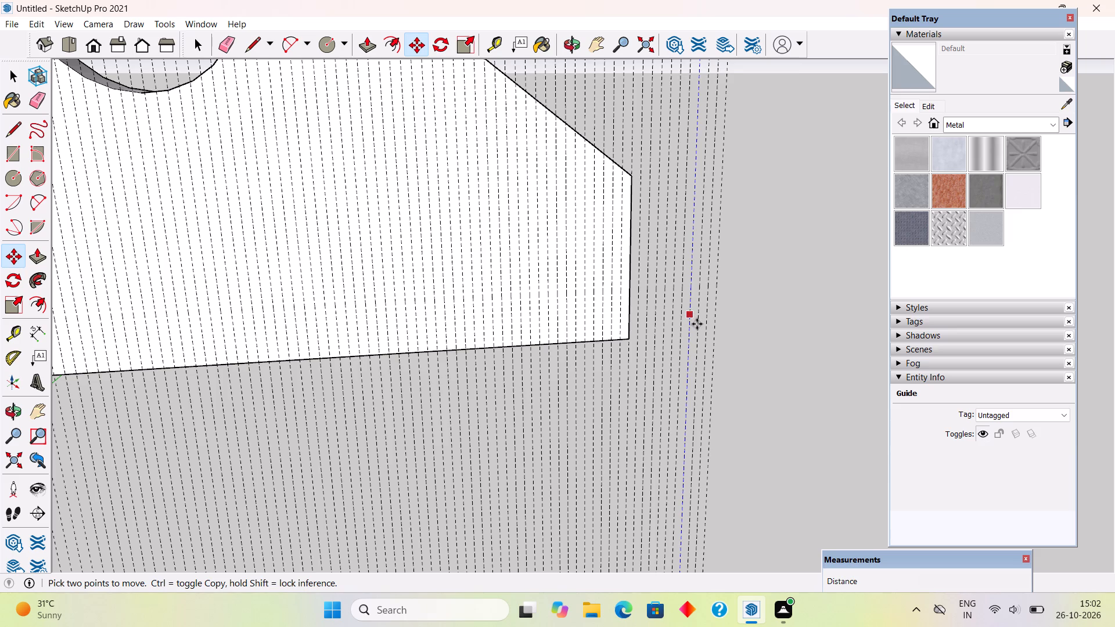
scroll(697, 324, "down", 2)
key("space")
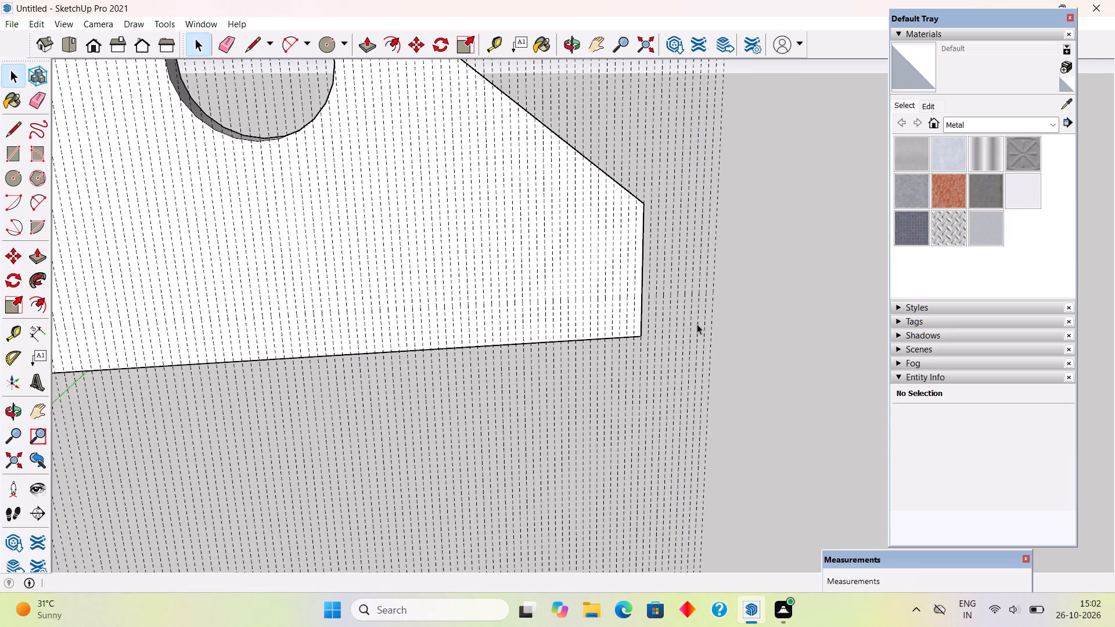
scroll(697, 325, "down", 4)
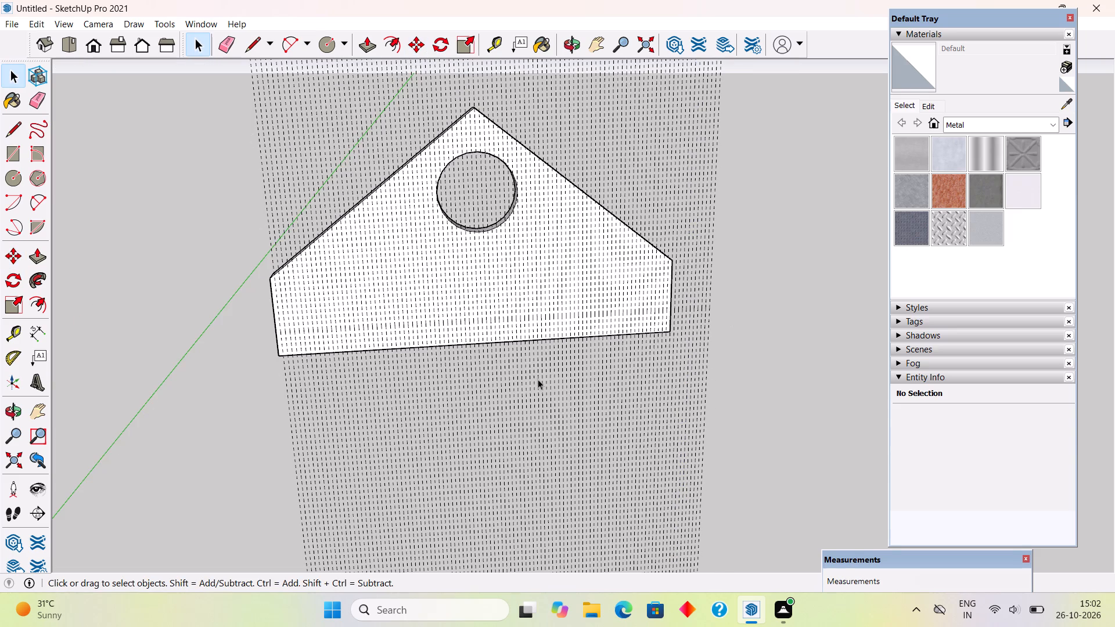
Inside the gable wall group, draw a line about 3' 1 9/16" long on the first guide, between the base and sloping edge.
scroll(248, 320, "up", 6)
scroll(329, 363, "down", 1)
middle_click_drag(391, 379, 431, 390)
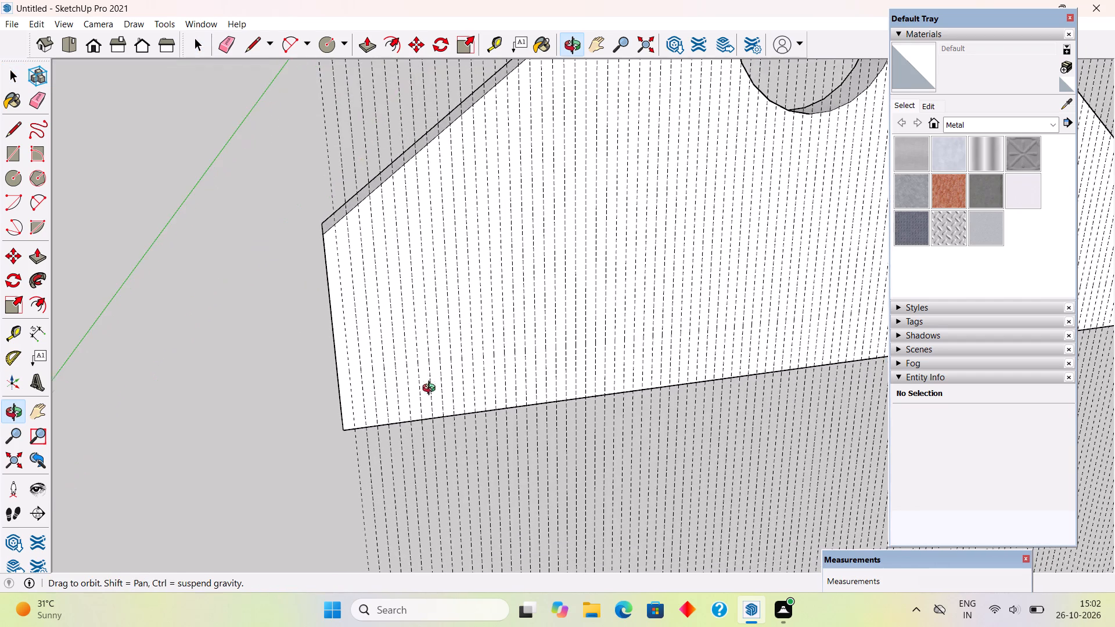
middle_click_drag(431, 390, 433, 390)
scroll(331, 249, "up", 5)
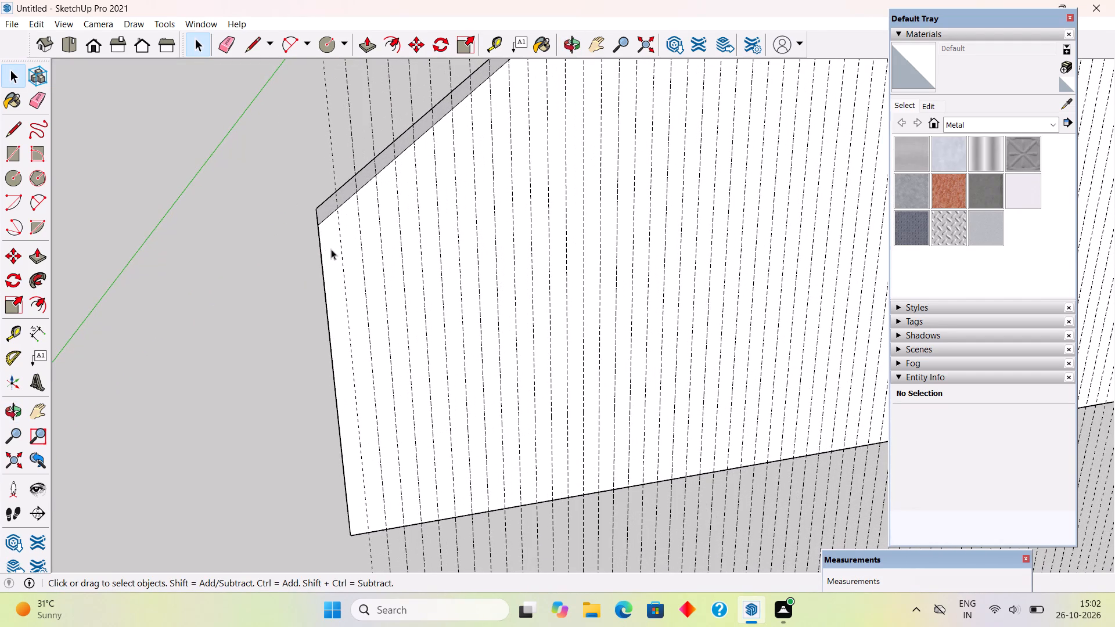
key("l")
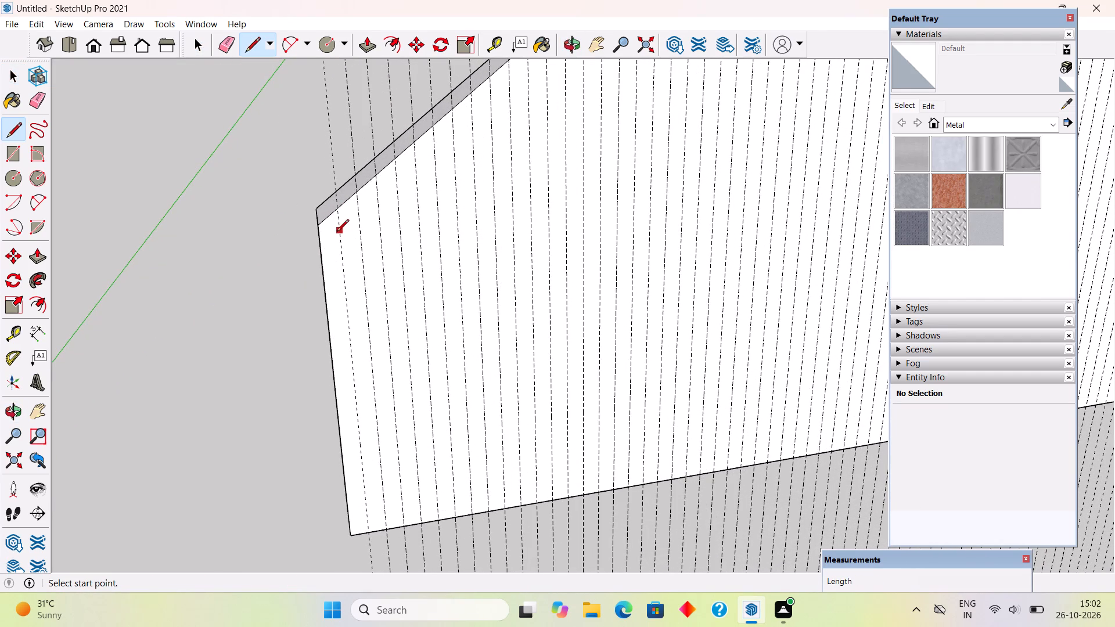
key("space")
triple_click(332, 261)
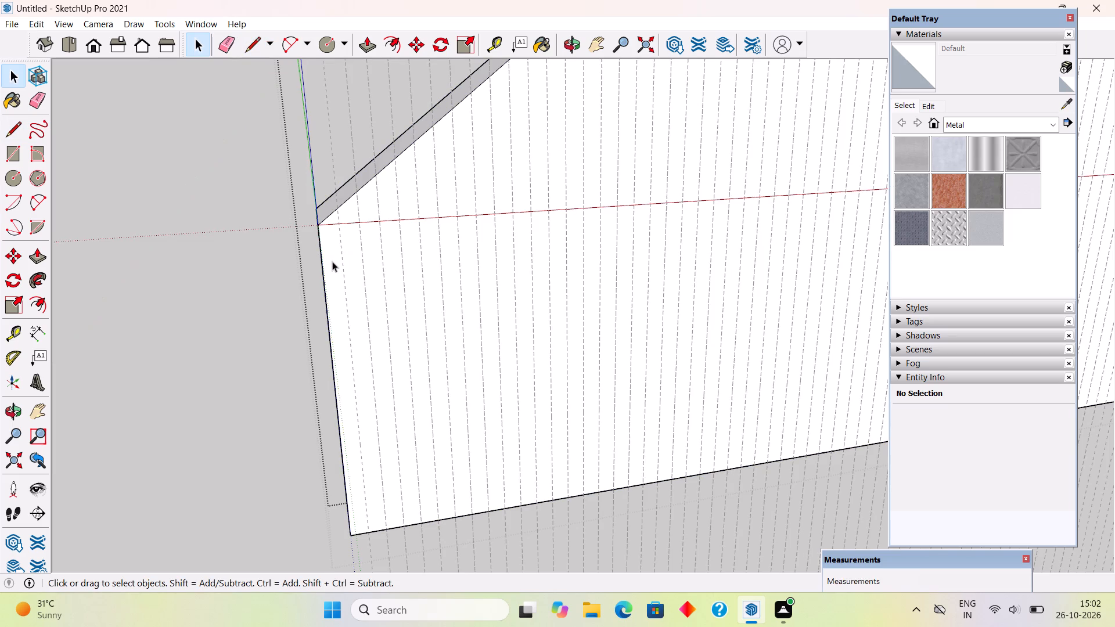
key("l")
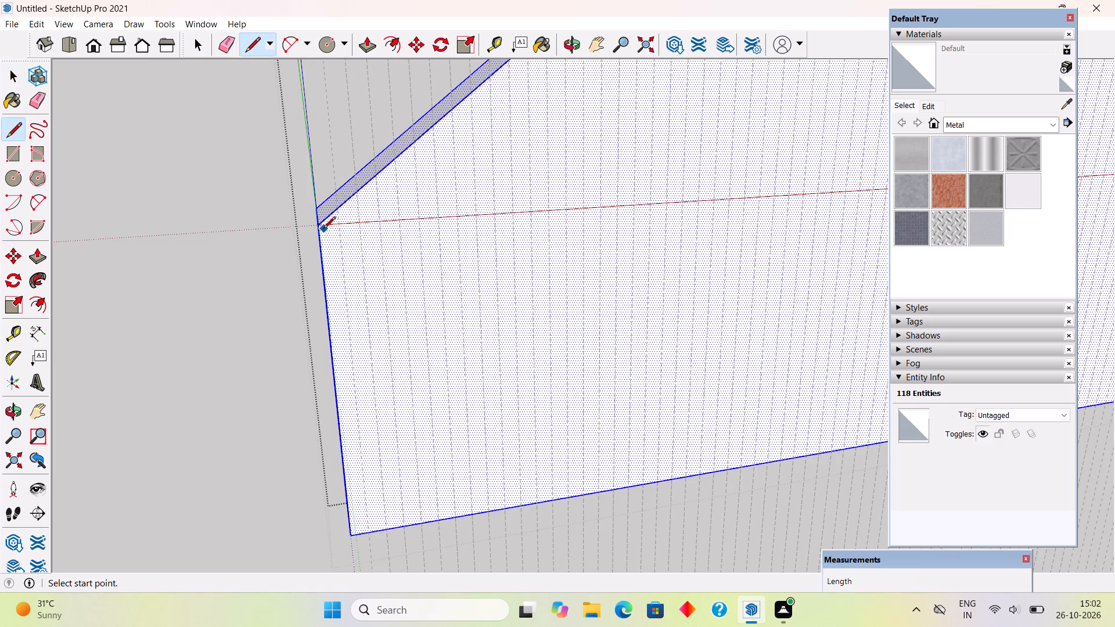
left_click(319, 228)
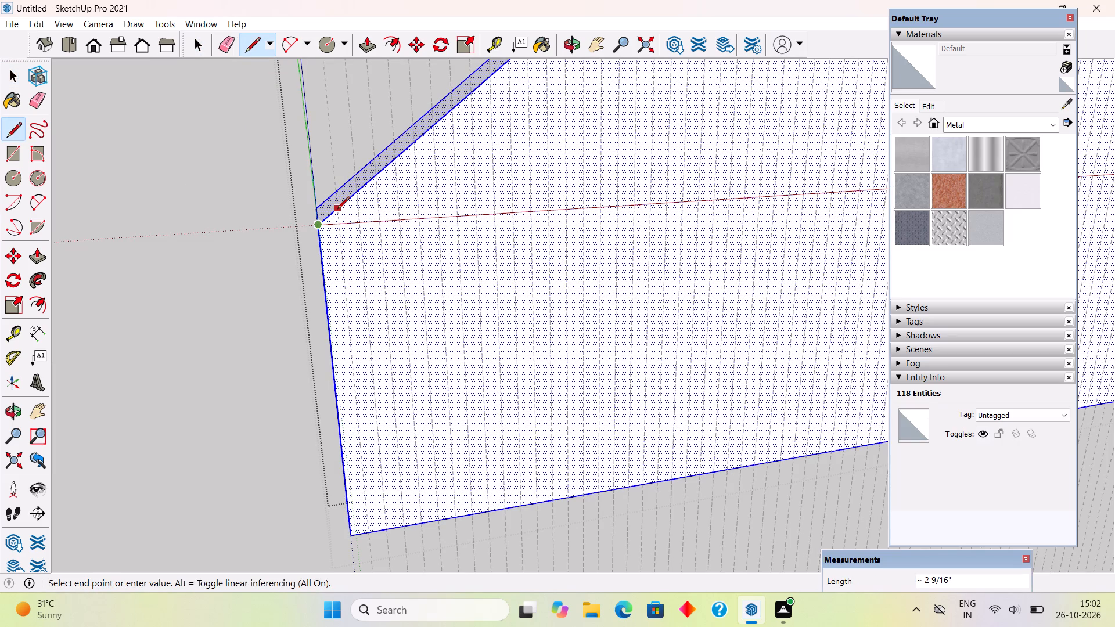
left_click(337, 210)
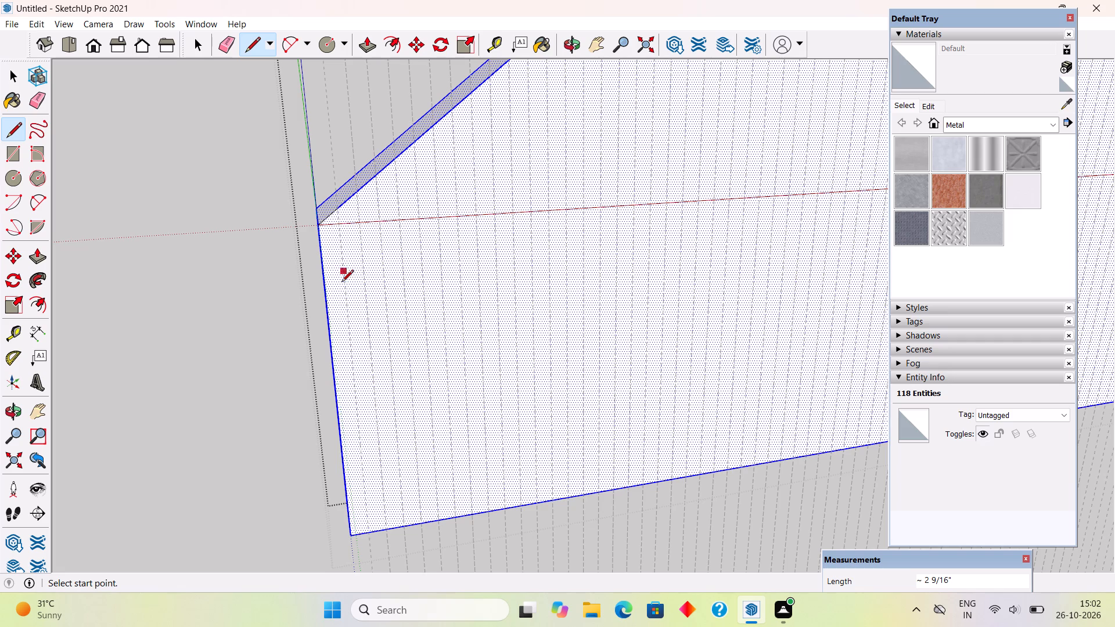
left_click(369, 534)
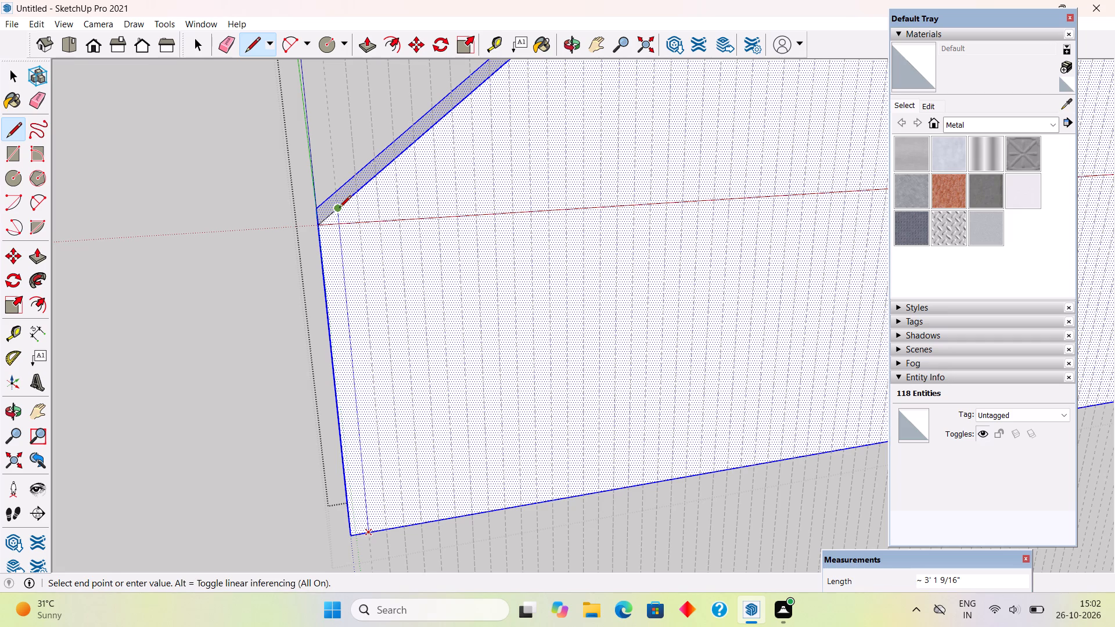
left_click(339, 208)
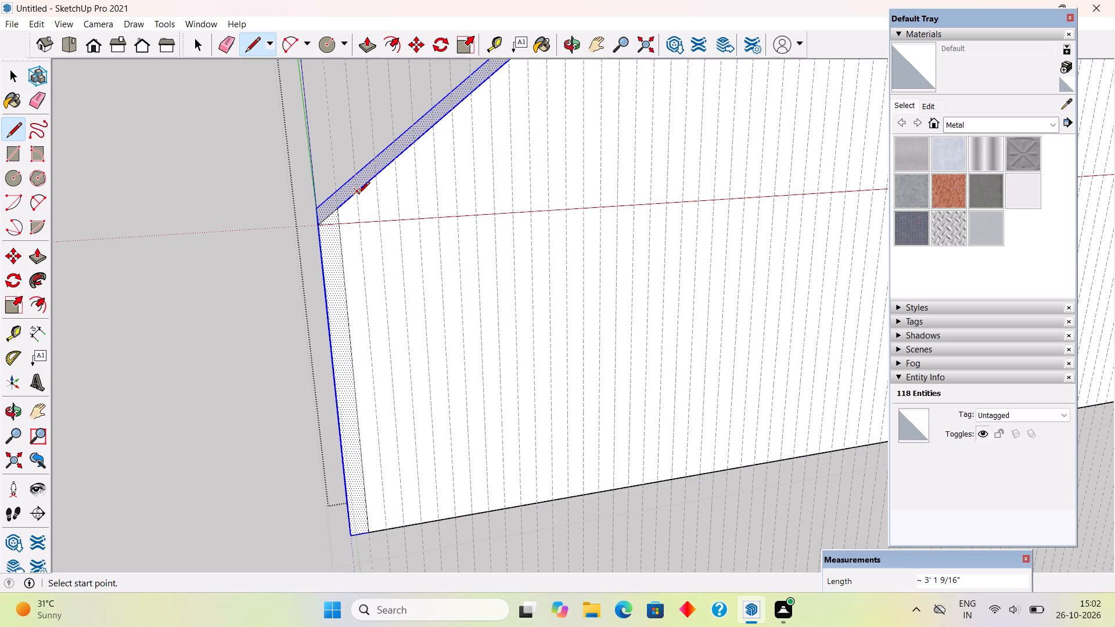
Draw lines on the second and third guides between sloping edge and base, about 3' 3 1/8" and 3' 4 11/16" long.
left_click(358, 194)
left_click(376, 181)
left_click(404, 524)
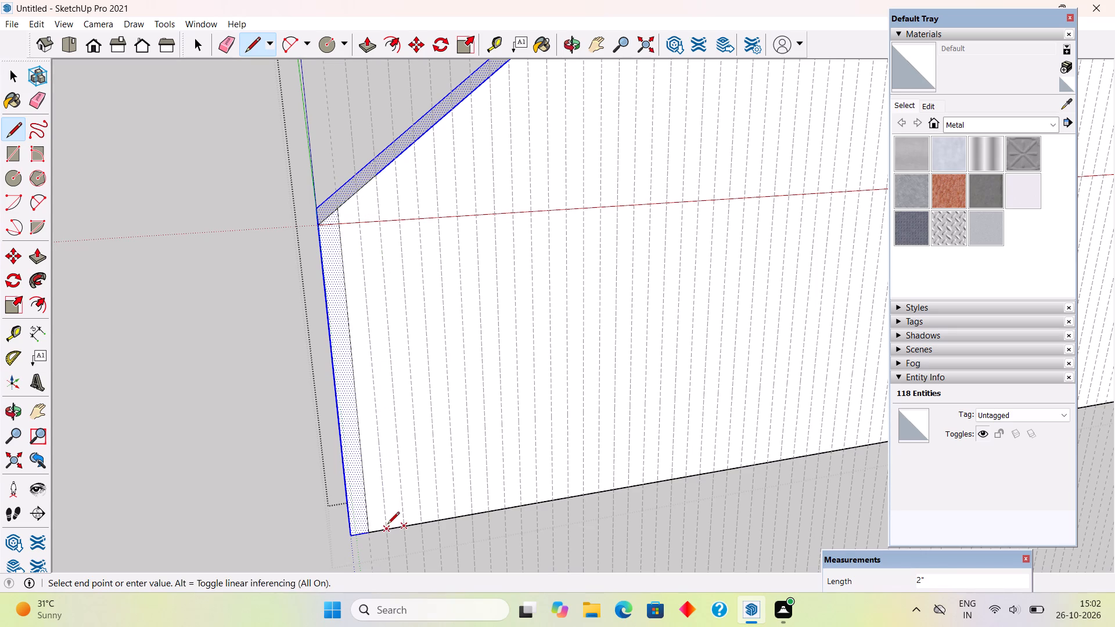
left_click(387, 525)
left_click(358, 196)
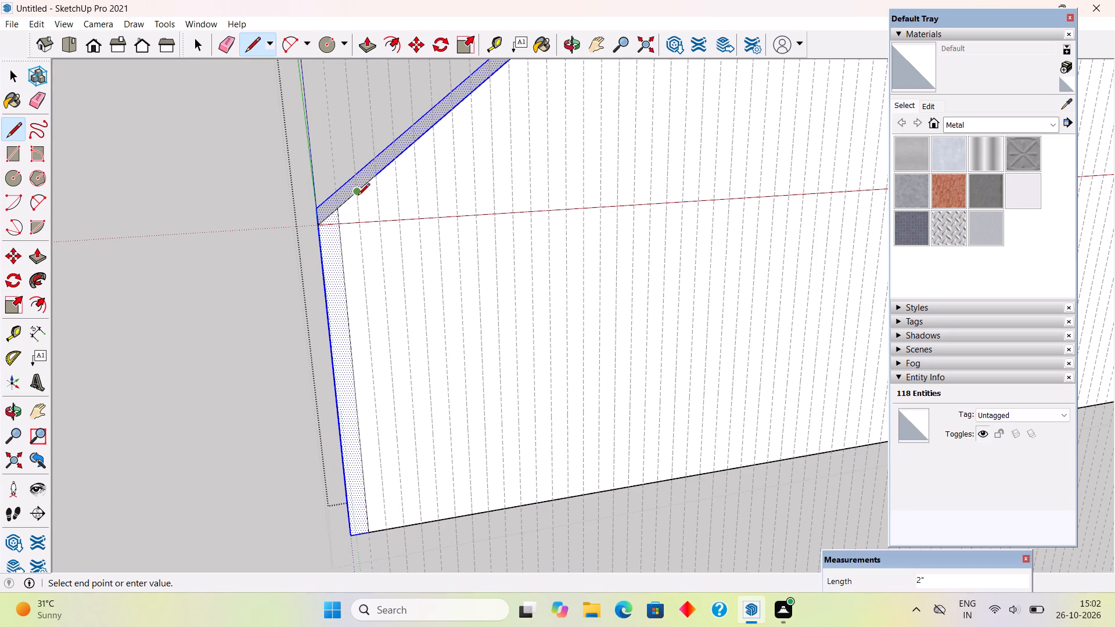
left_click(383, 534)
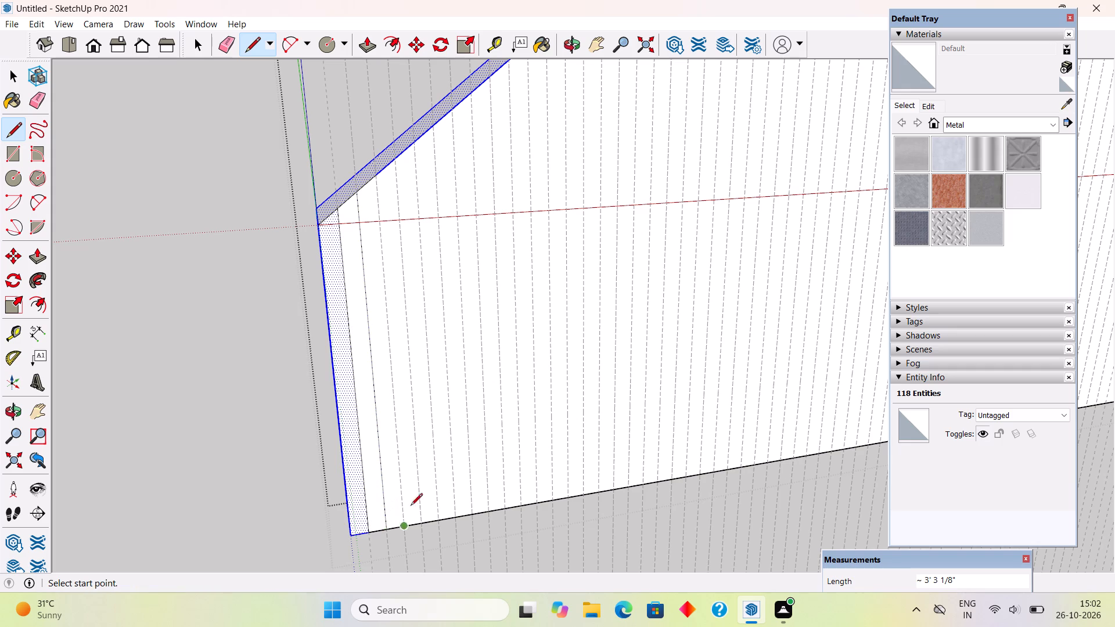
left_click(376, 174)
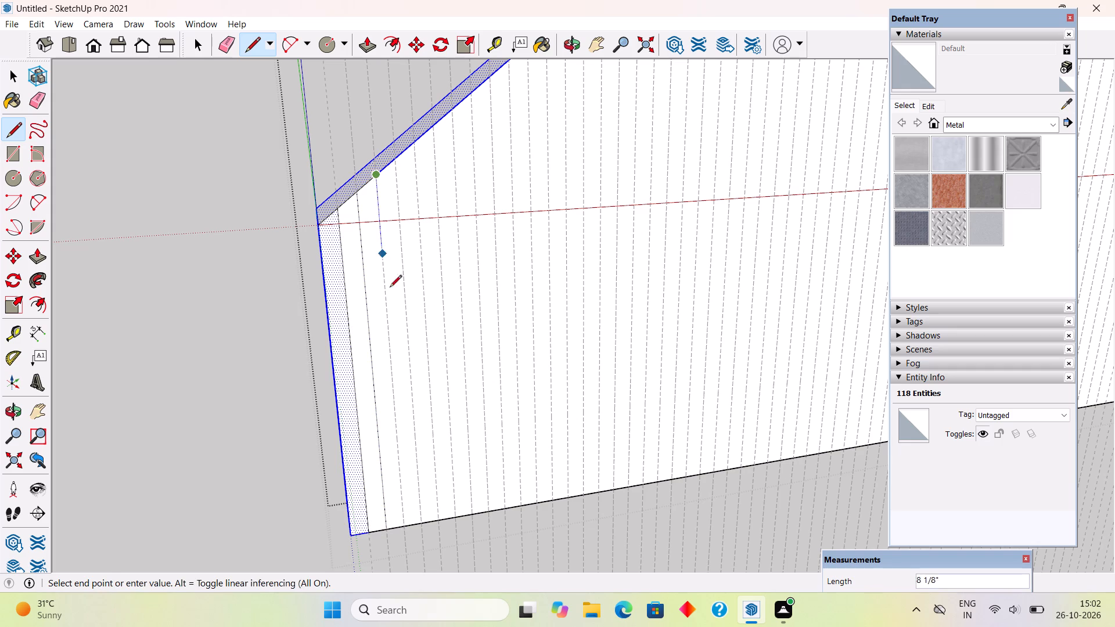
left_click(401, 529)
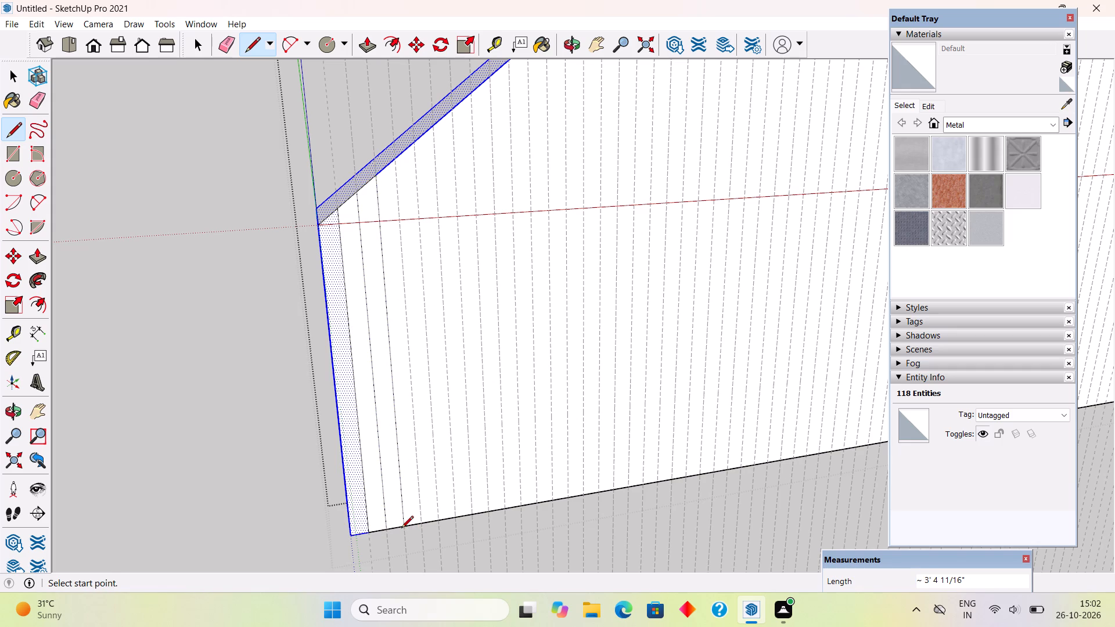
key("space")
Draw lines on the fourth, fifth and sixth guides between base and sloping edge, about 3' 6 1/4", 3' 7 13/16" and 3' 9 3/8" long.
middle_click_drag(351, 505, 390, 578)
scroll(423, 197, "up", 5)
middle_click_drag(358, 300, 354, 316)
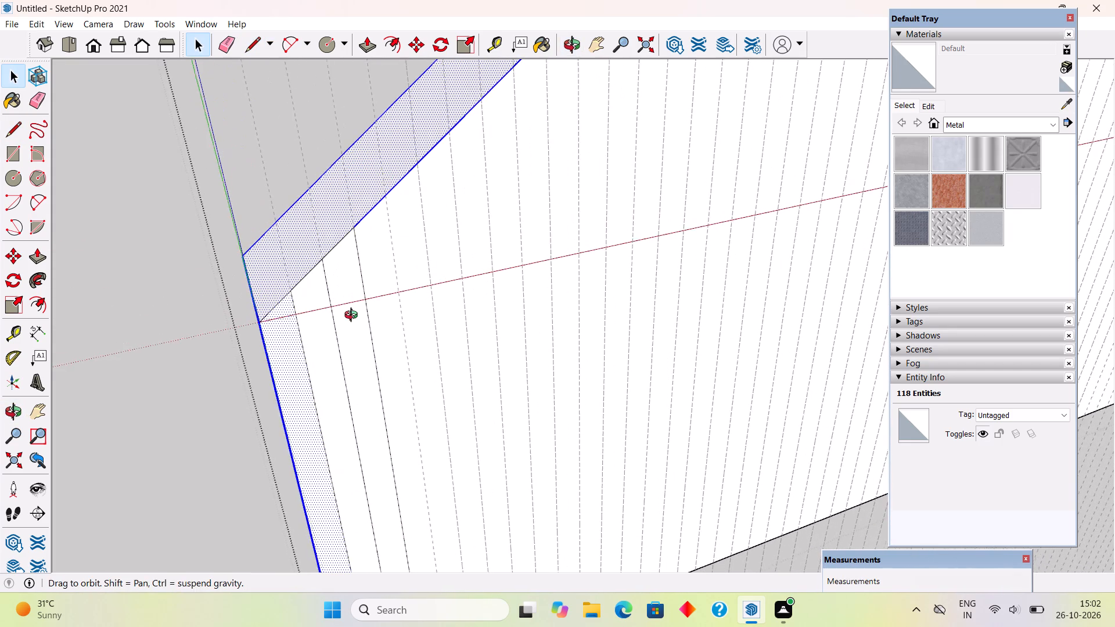
middle_click_drag(354, 316, 335, 356)
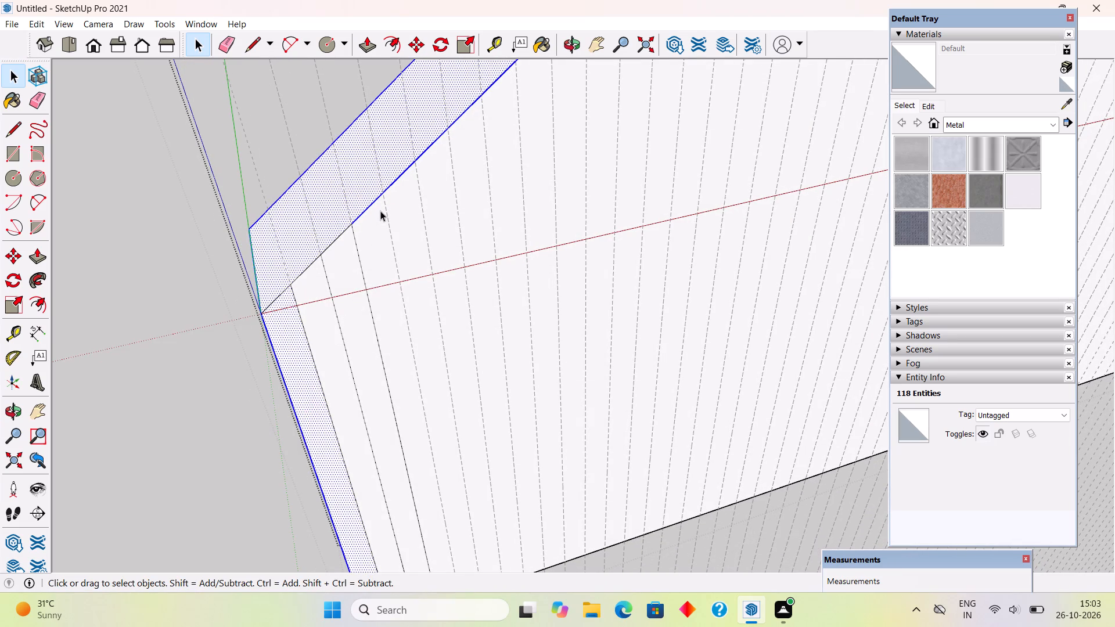
key("l")
scroll(393, 221, "down", 4)
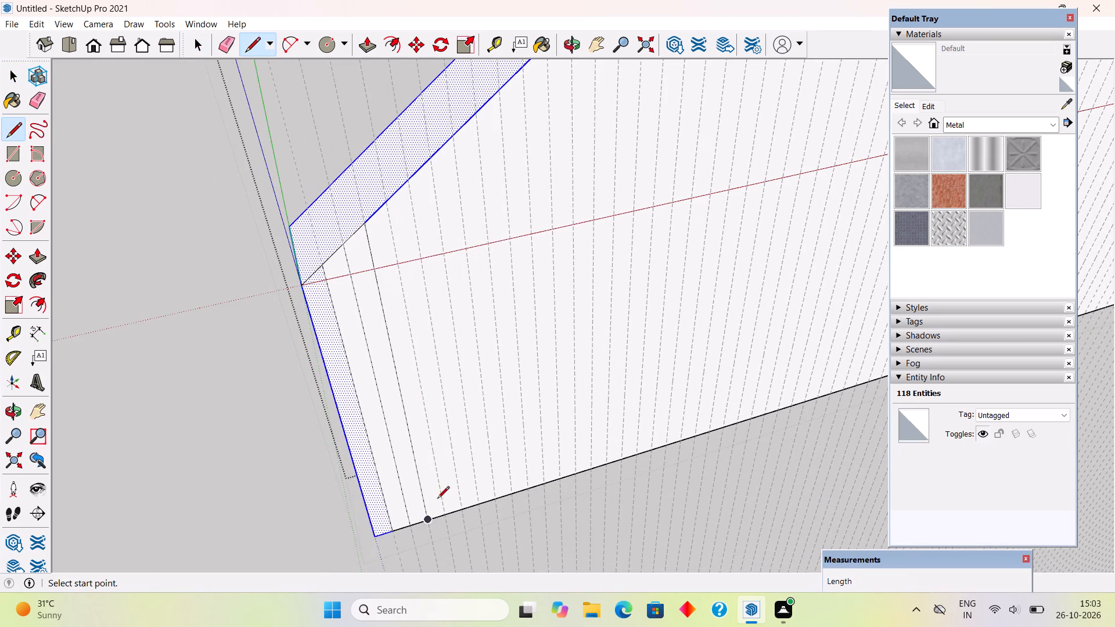
left_click(445, 513)
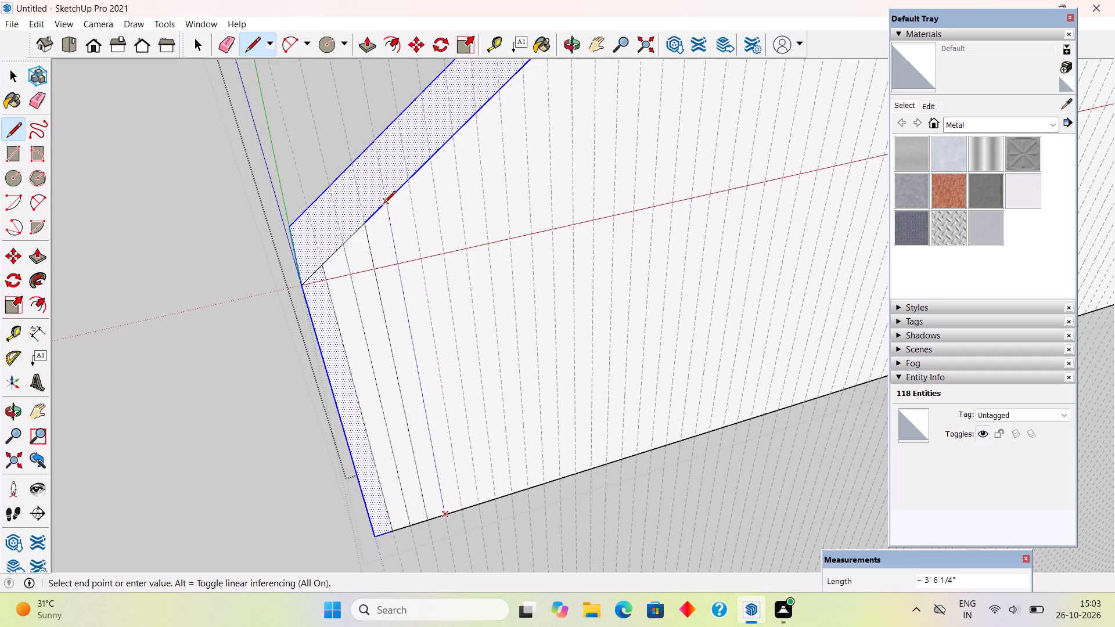
left_click(384, 204)
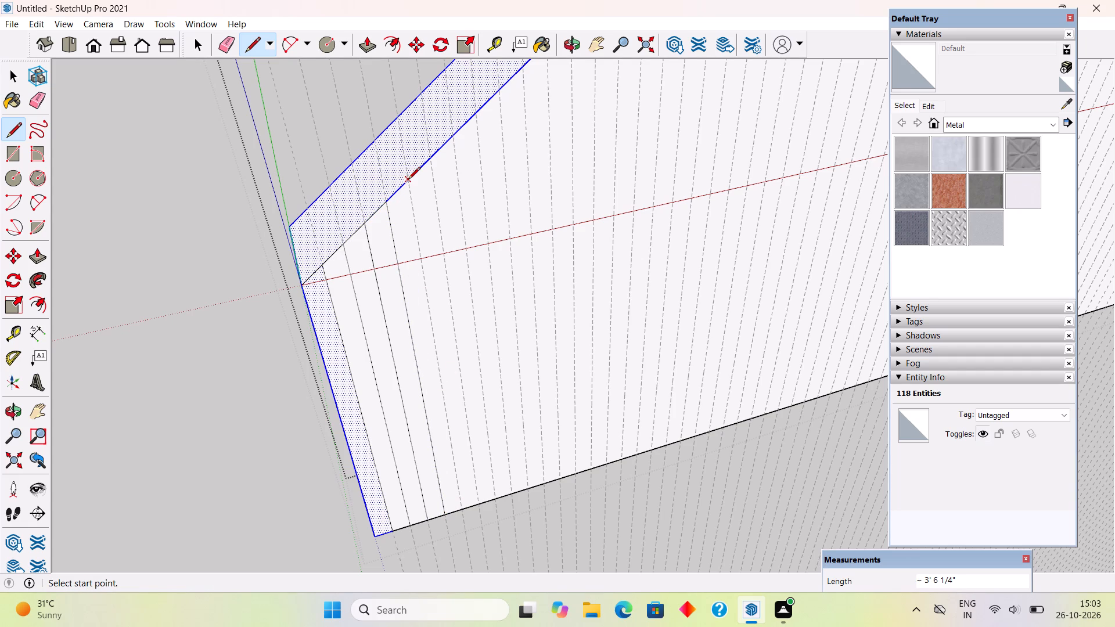
left_click(408, 180)
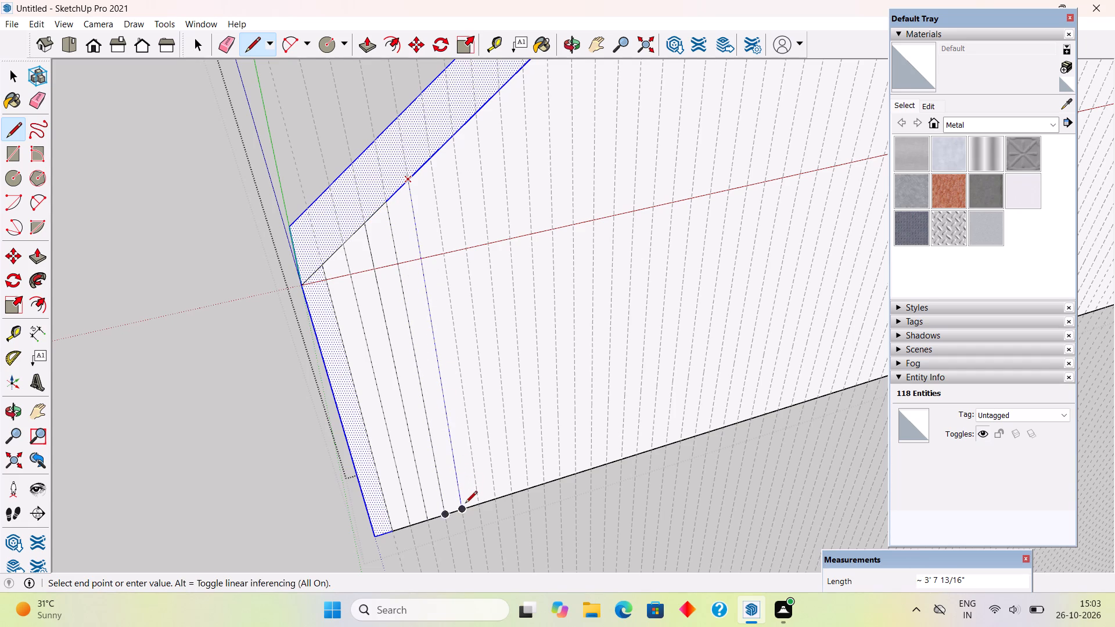
left_click(465, 507)
left_click(480, 503)
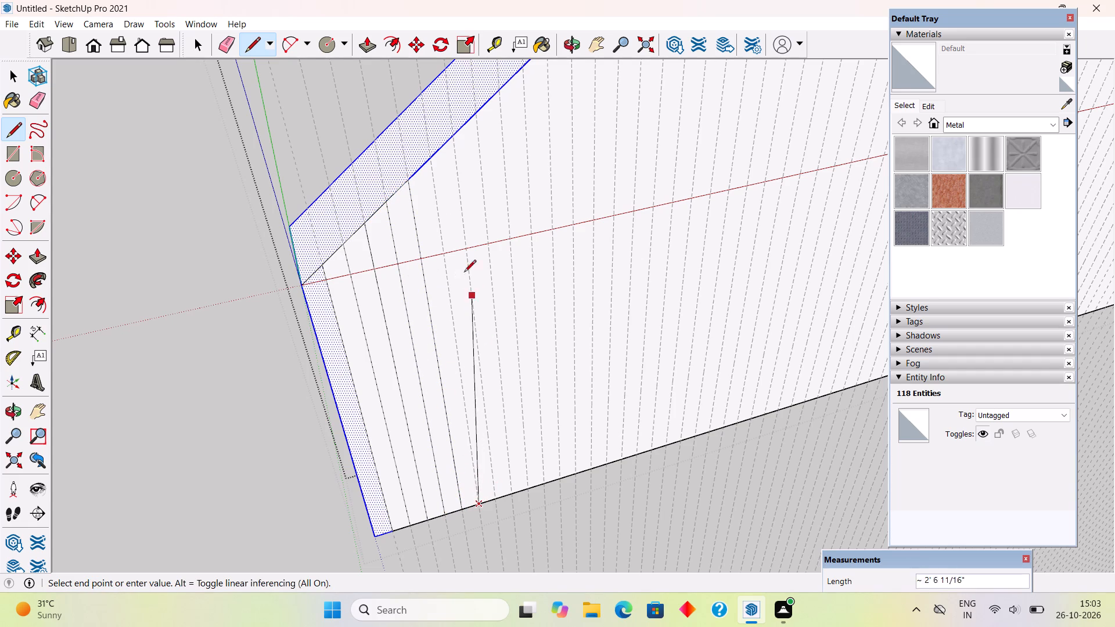
left_click(433, 156)
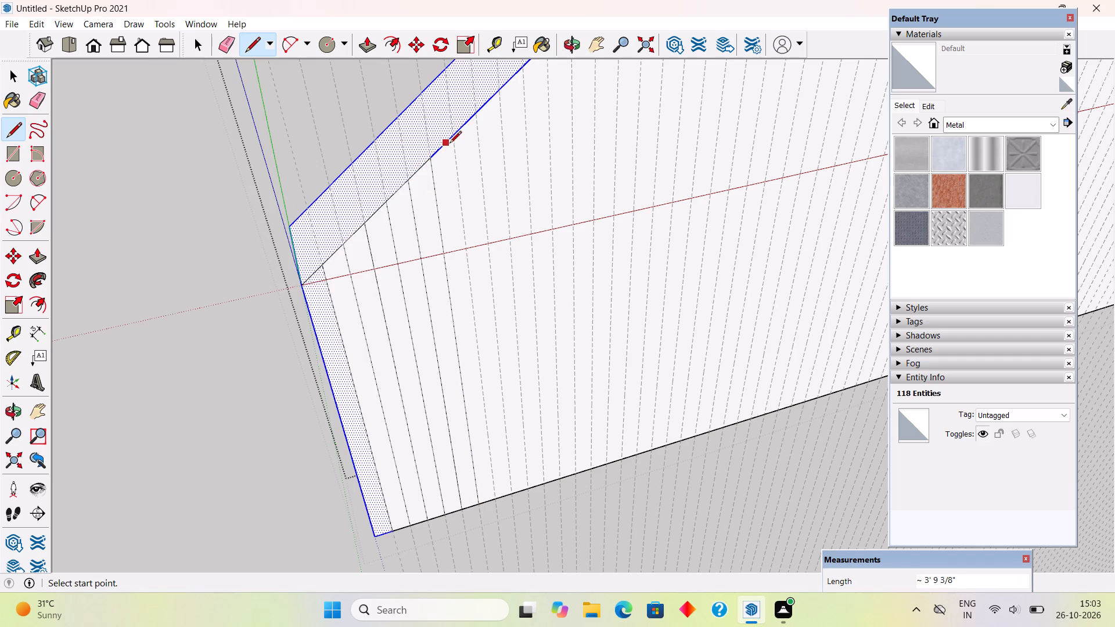
Draw lines on the seventh, eighth and ninth guides between the sloping edge and base, the eighth about 4' 1/2" long.
left_click(452, 136)
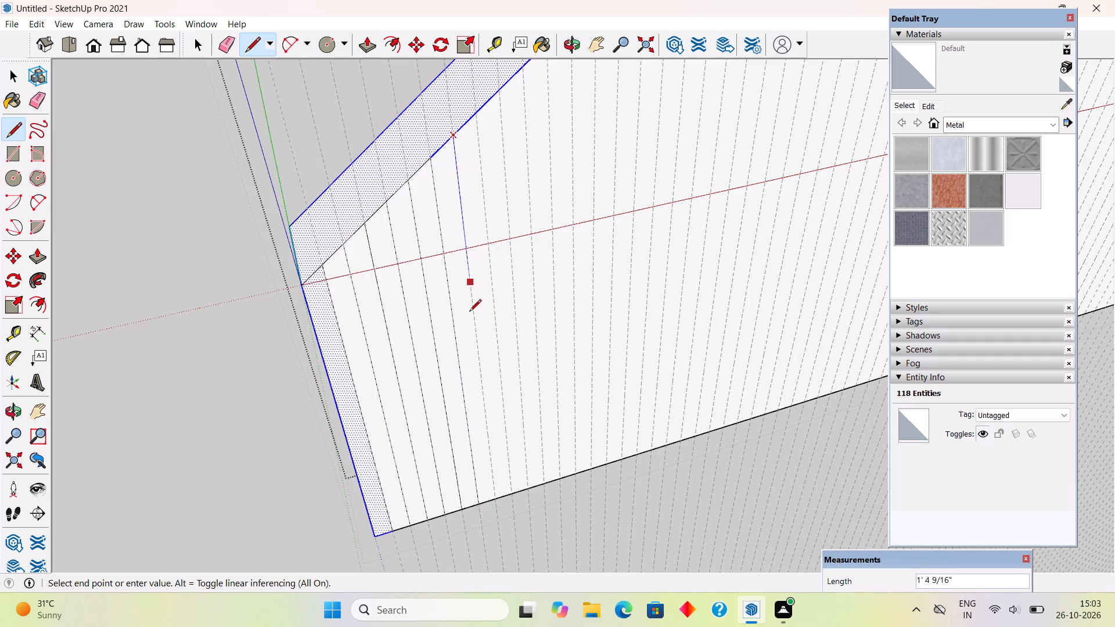
left_click(501, 504)
left_click(513, 491)
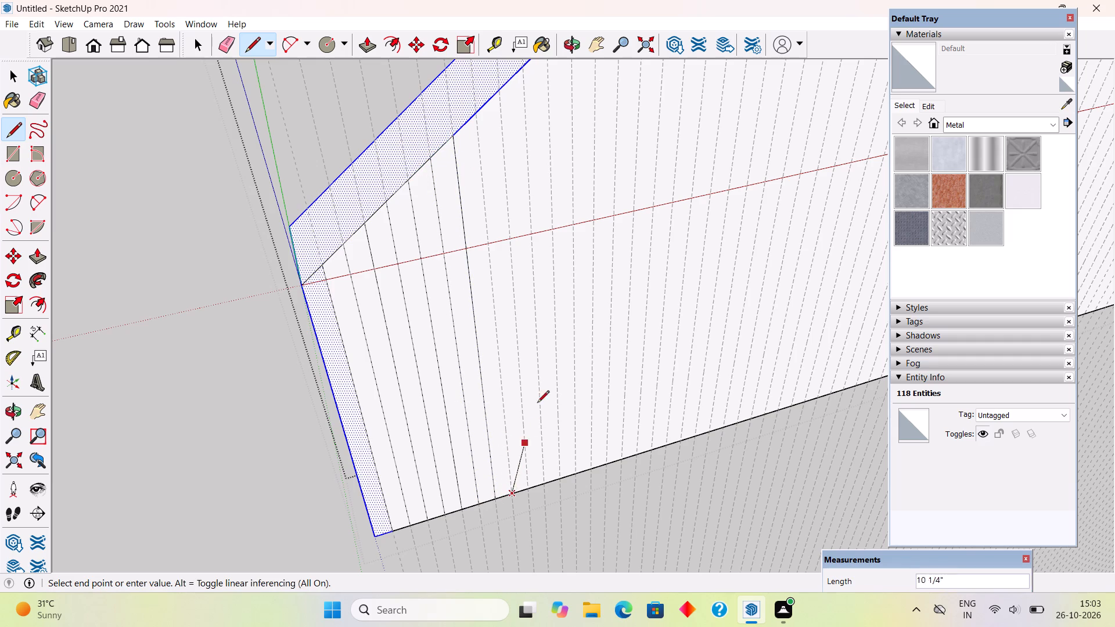
left_click(473, 113)
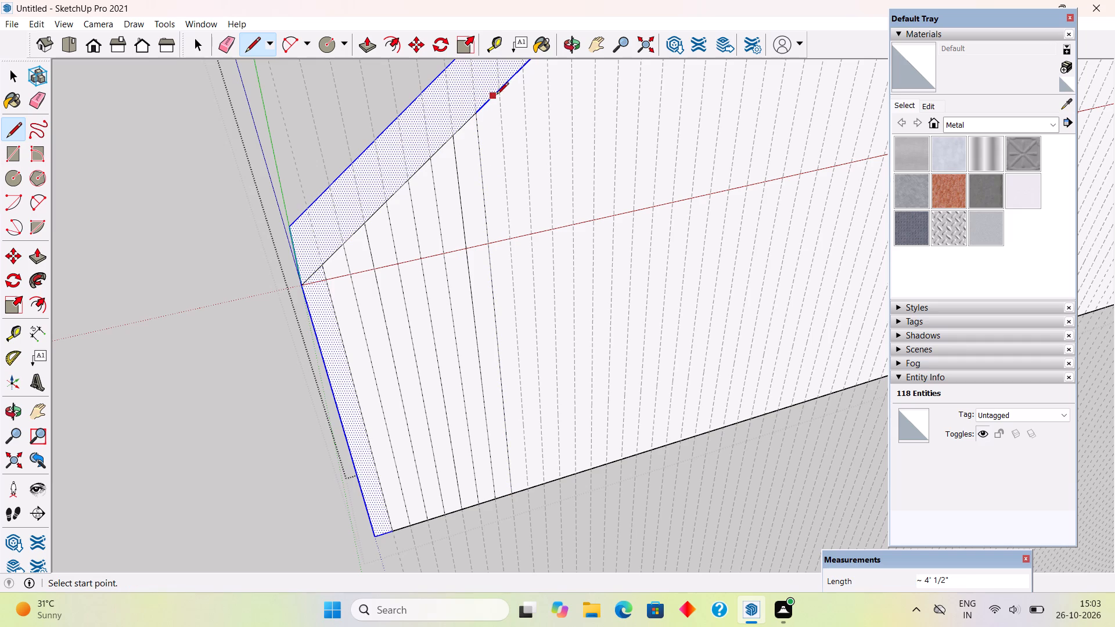
left_click(499, 91)
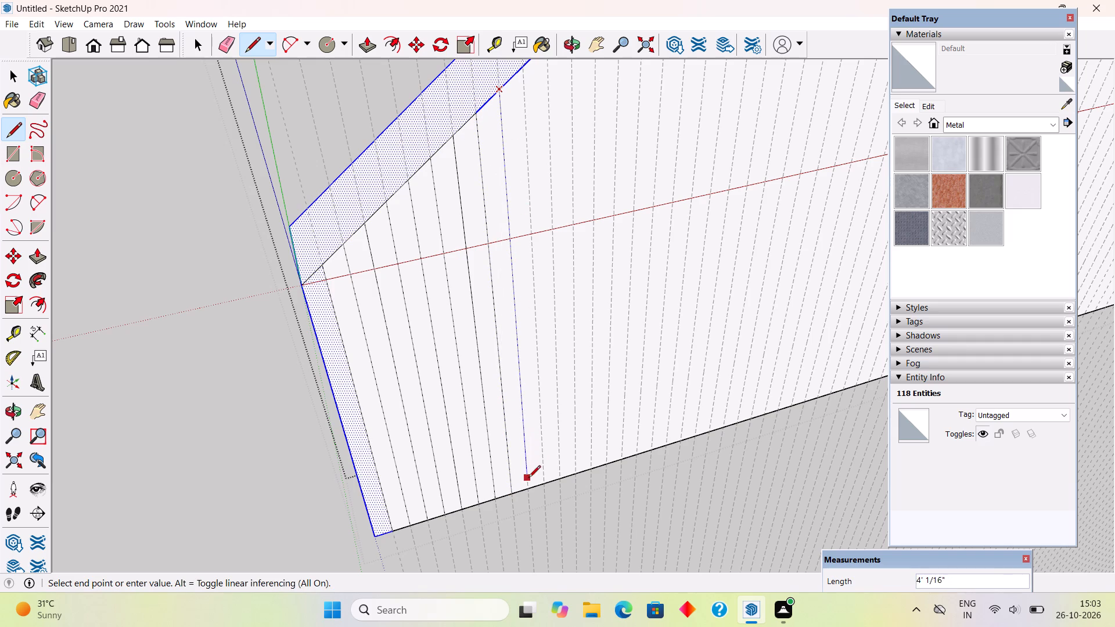
left_click(528, 492)
Draw lines on the tenth to thirteenth guides between base and sloping edge, increasing from about 4' 3 5/8" to 4' 8 3/8" long.
scroll(197, 413, "down", 5)
scroll(113, 411, "down", 2)
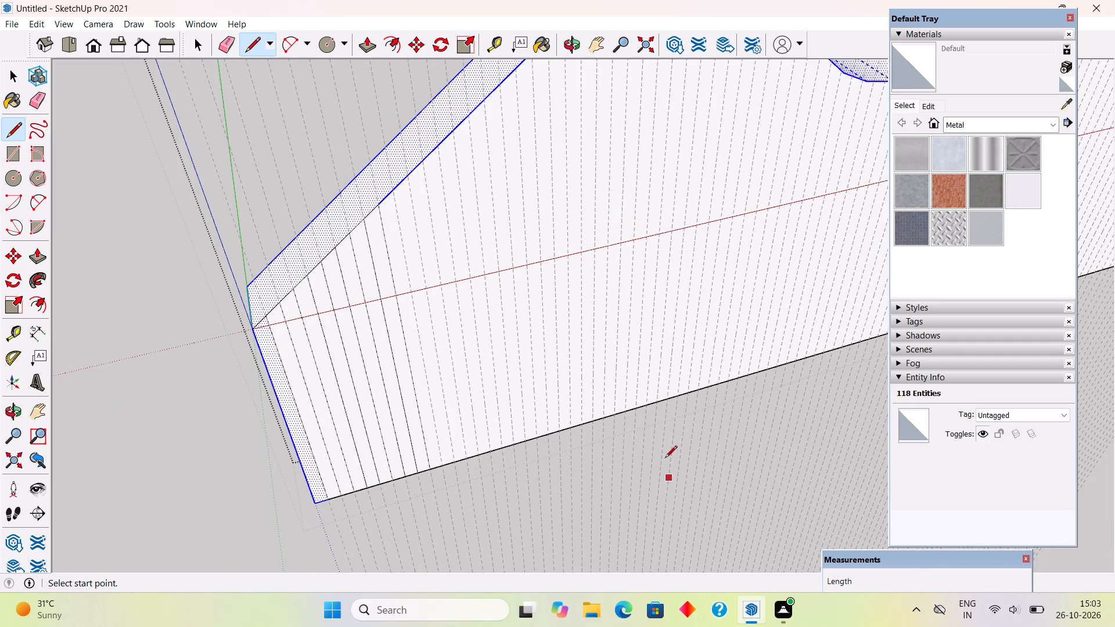
scroll(740, 290, "up", 3)
scroll(740, 290, "down", 1)
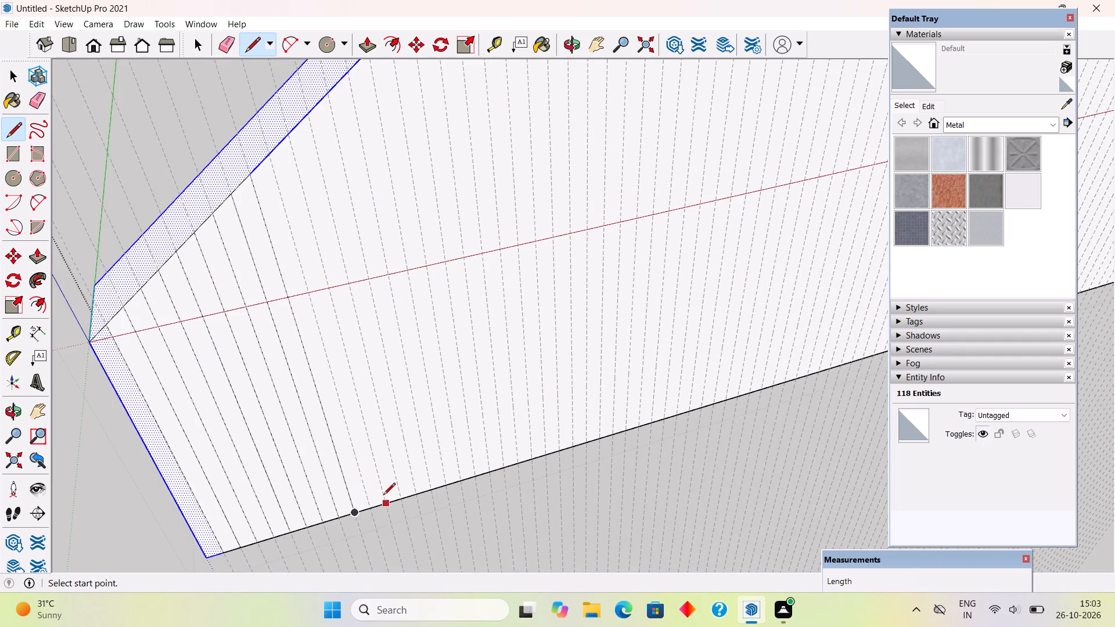
left_click(369, 507)
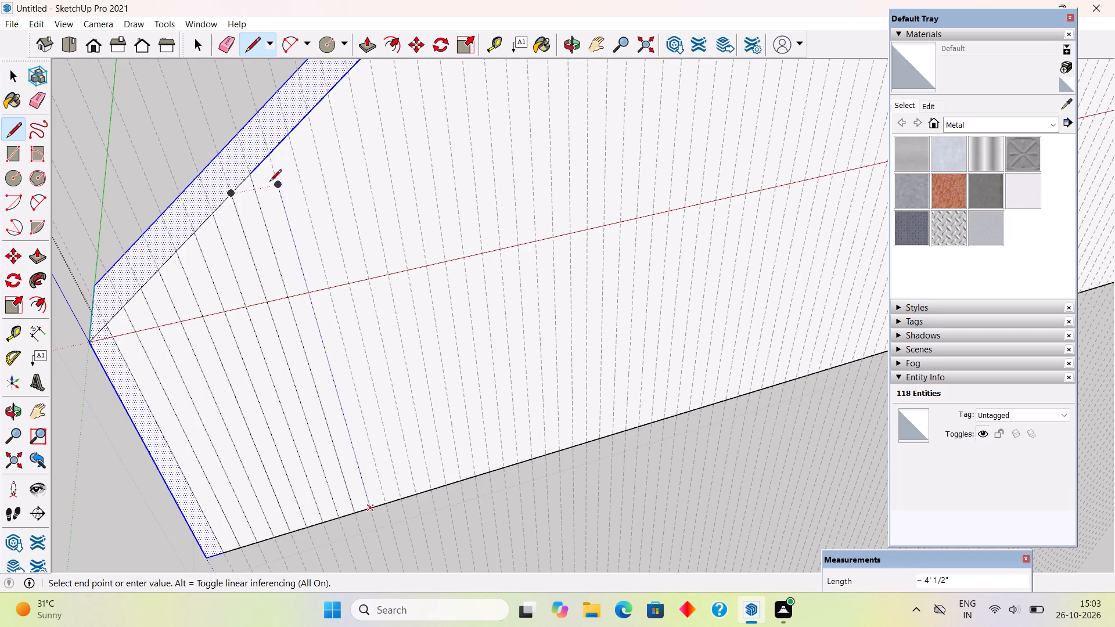
left_click(269, 156)
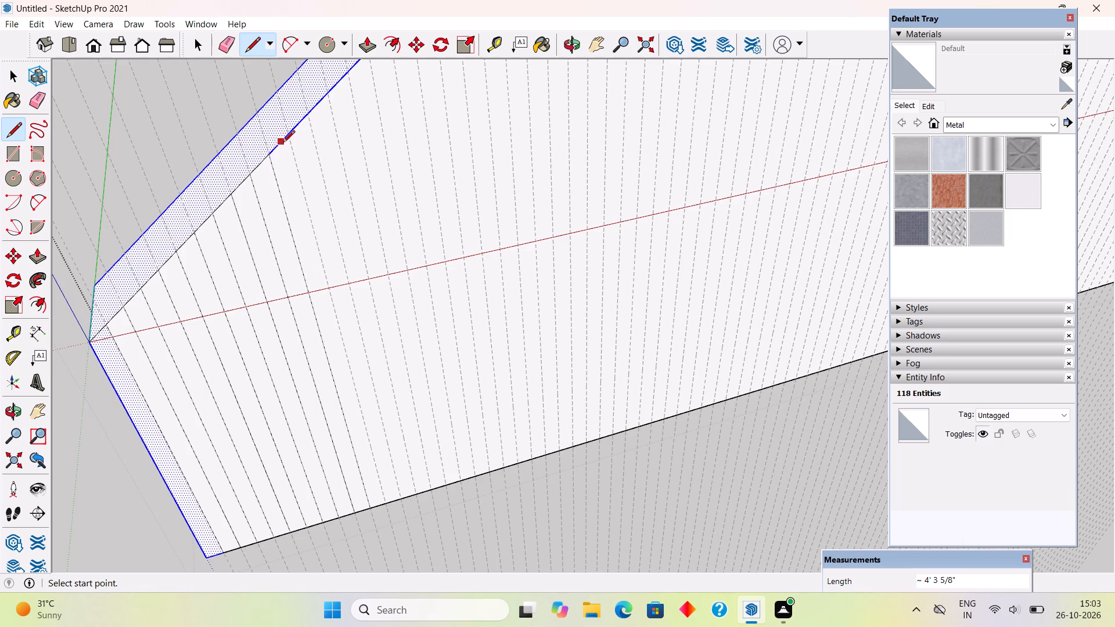
left_click(290, 135)
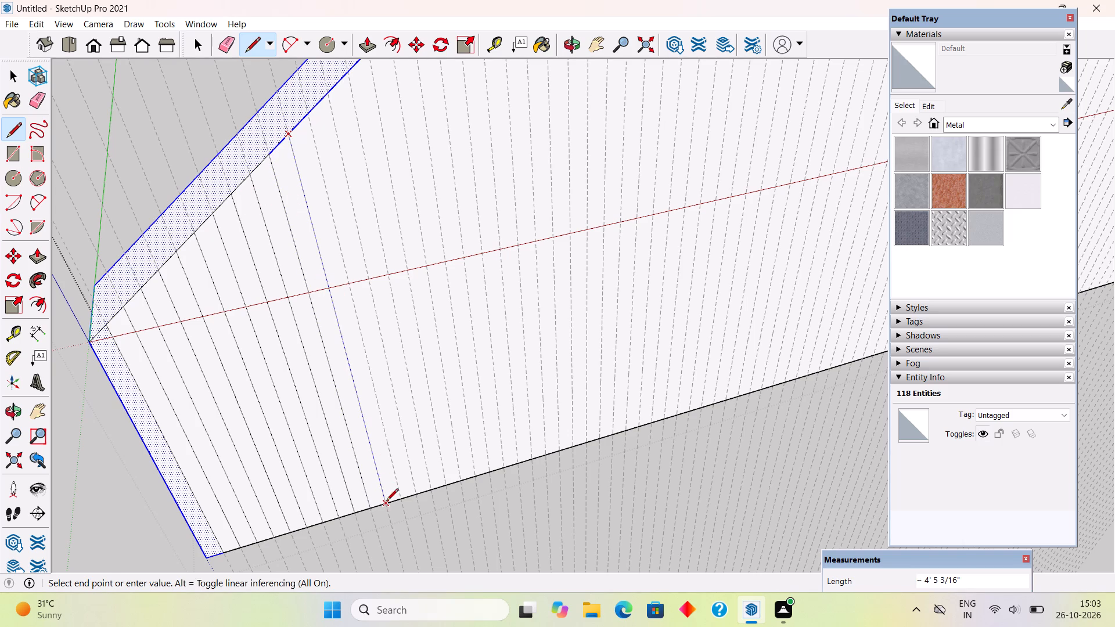
left_click(386, 502)
left_click(399, 499)
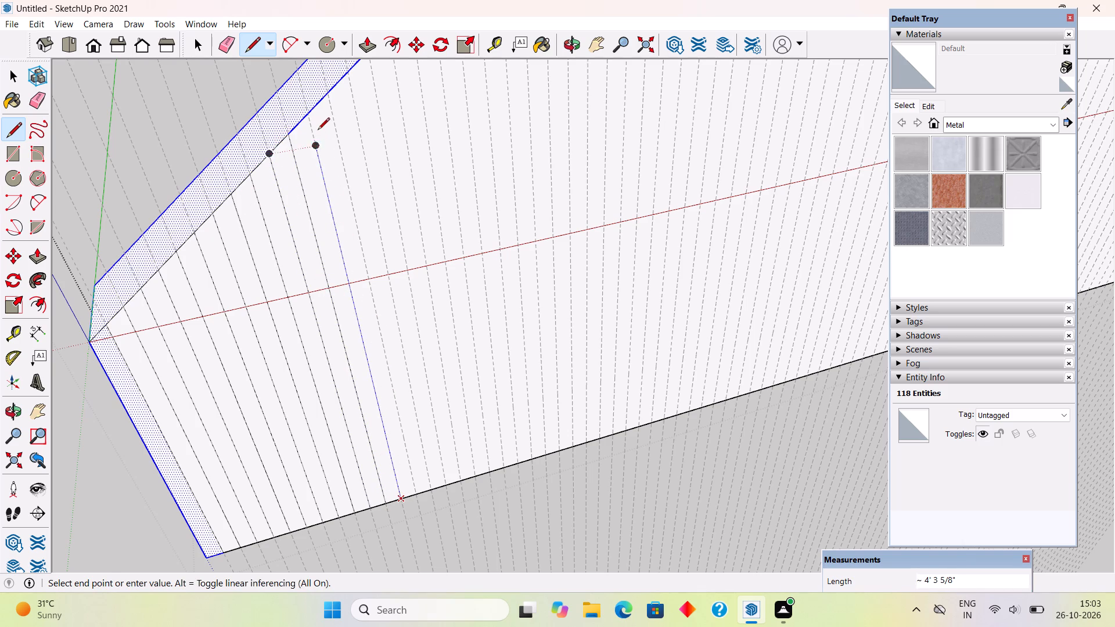
left_click(309, 111)
left_click(329, 95)
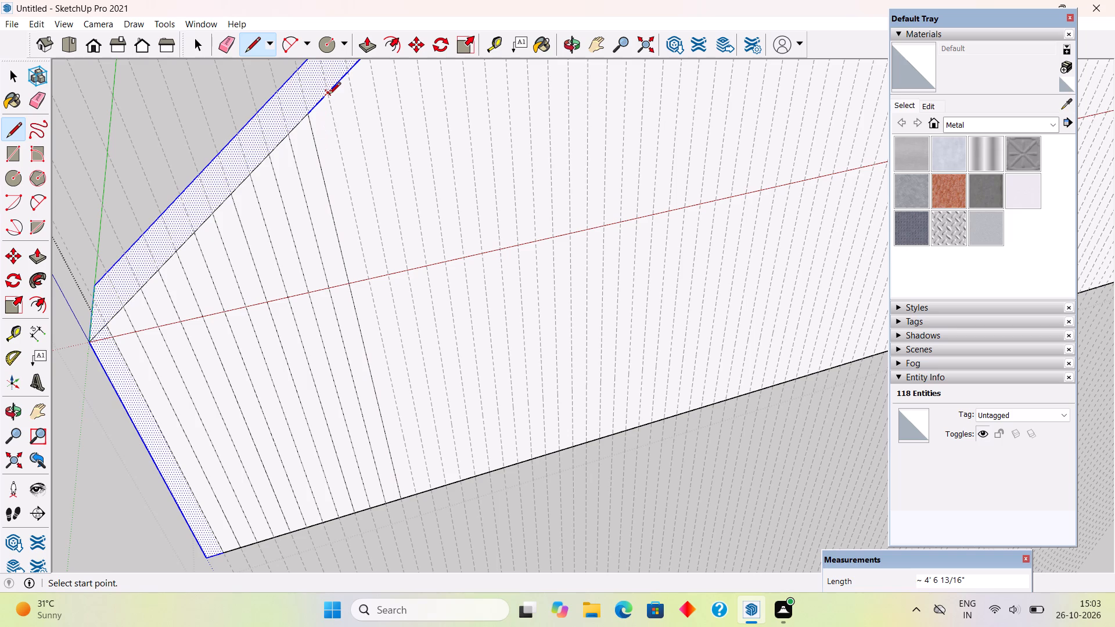
left_click(418, 498)
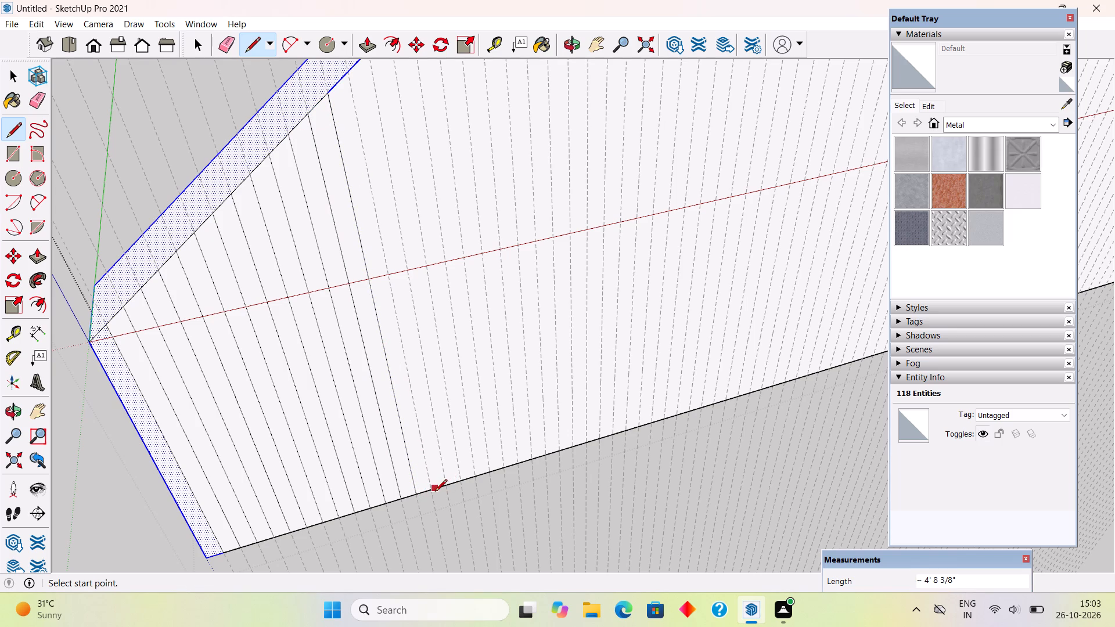
Draw lines on the fourteenth to seventeenth guides between base and sloping edge, the first about 4' 9 15/16" long.
left_click(430, 489)
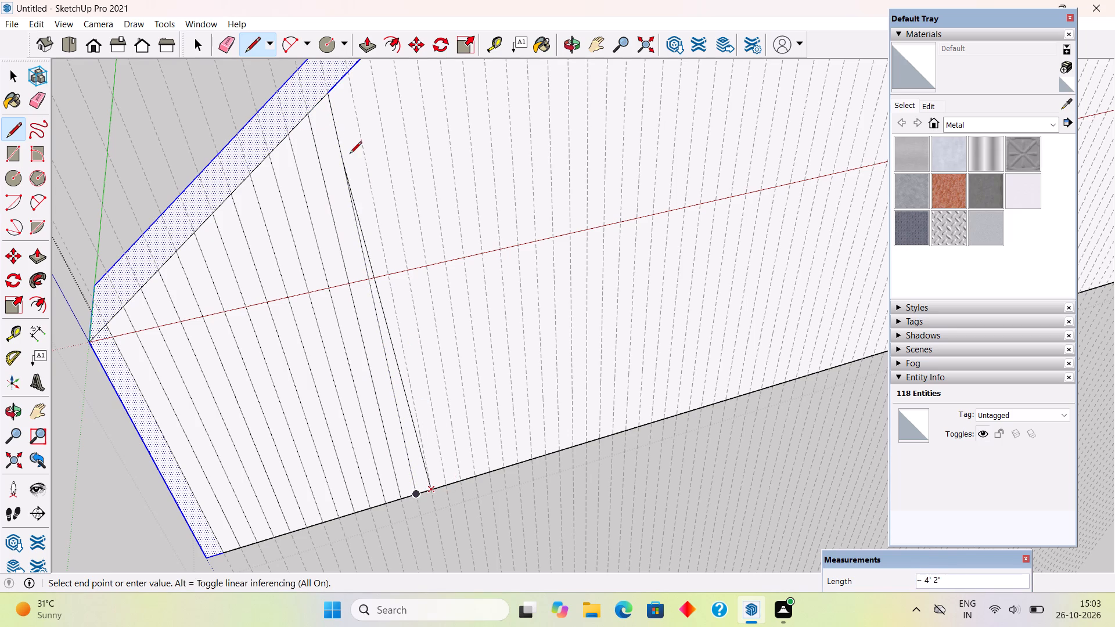
scroll(400, 329, "down", 4)
scroll(377, 177, "up", 2)
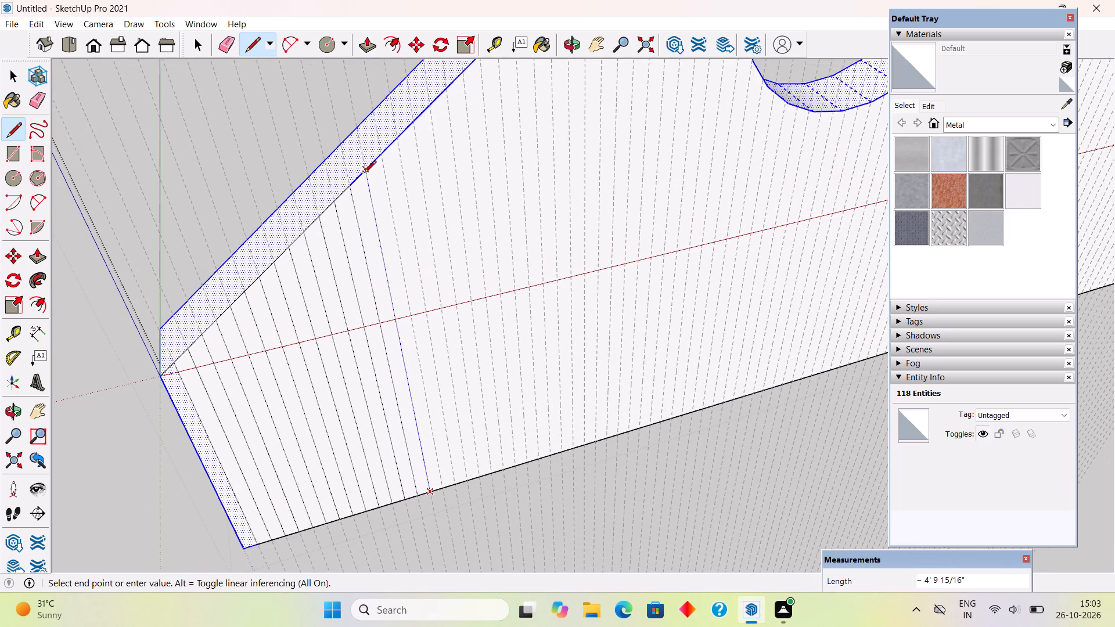
left_click(364, 174)
left_click(382, 155)
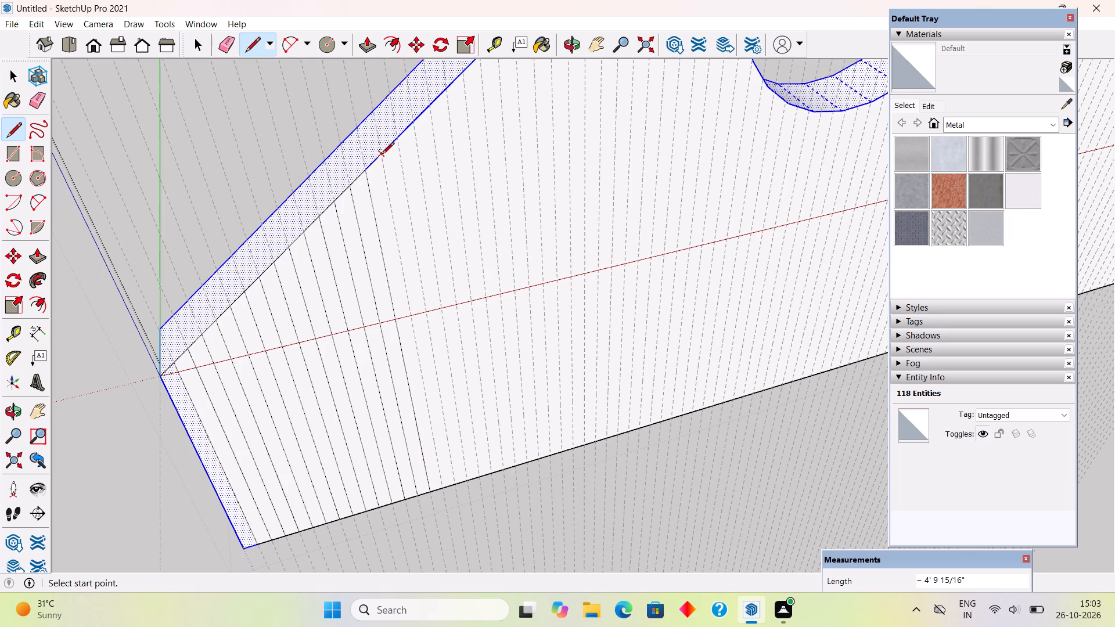
left_click(447, 491)
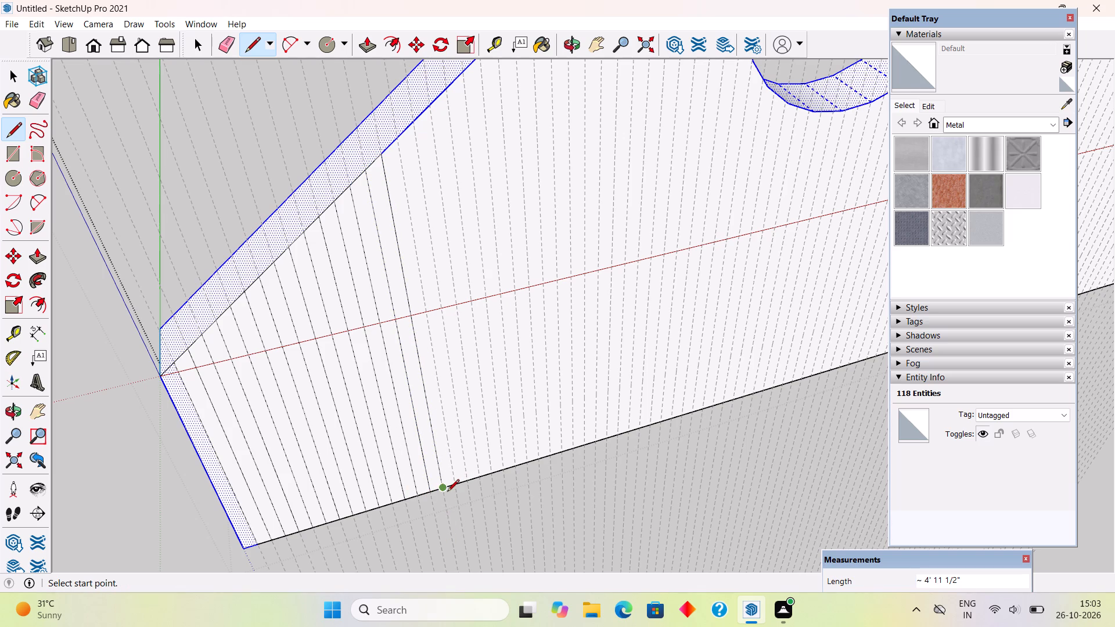
left_click(455, 484)
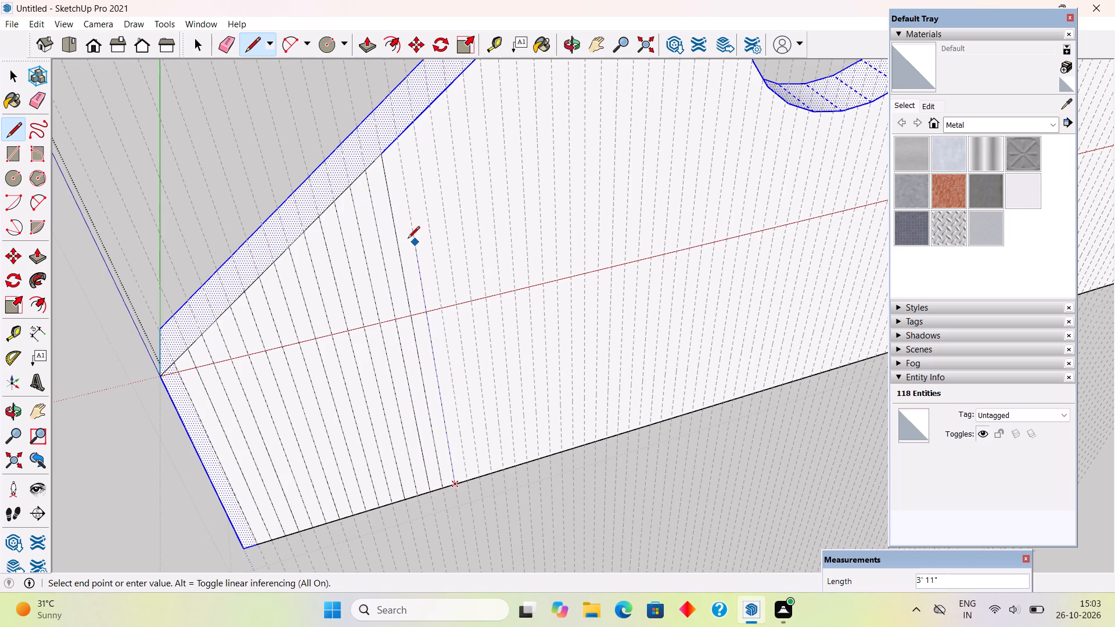
left_click(399, 142)
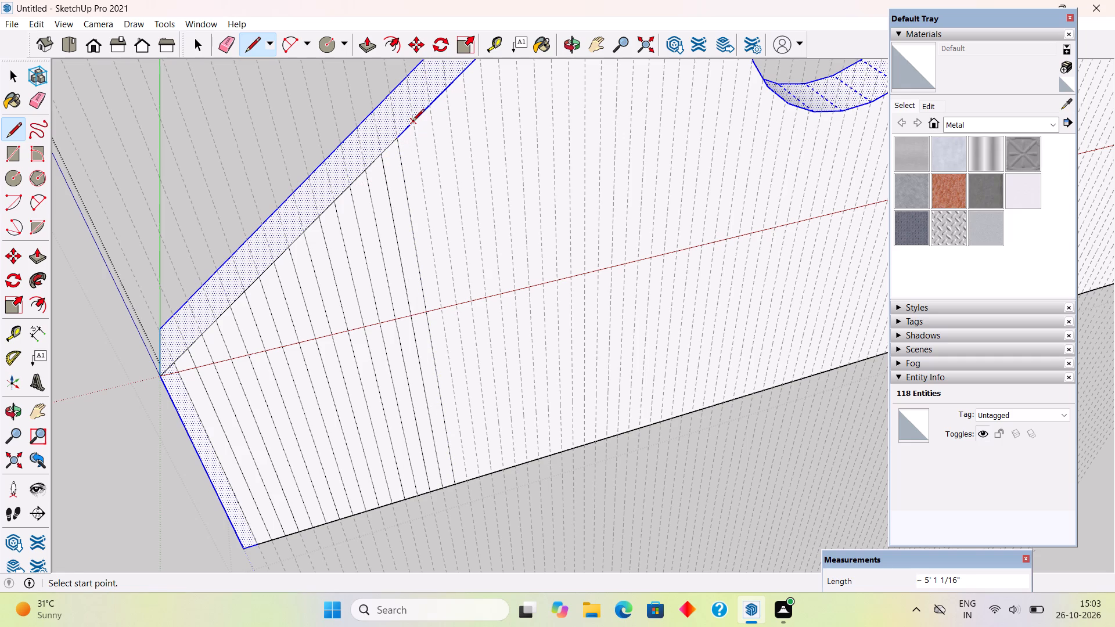
left_click(417, 120)
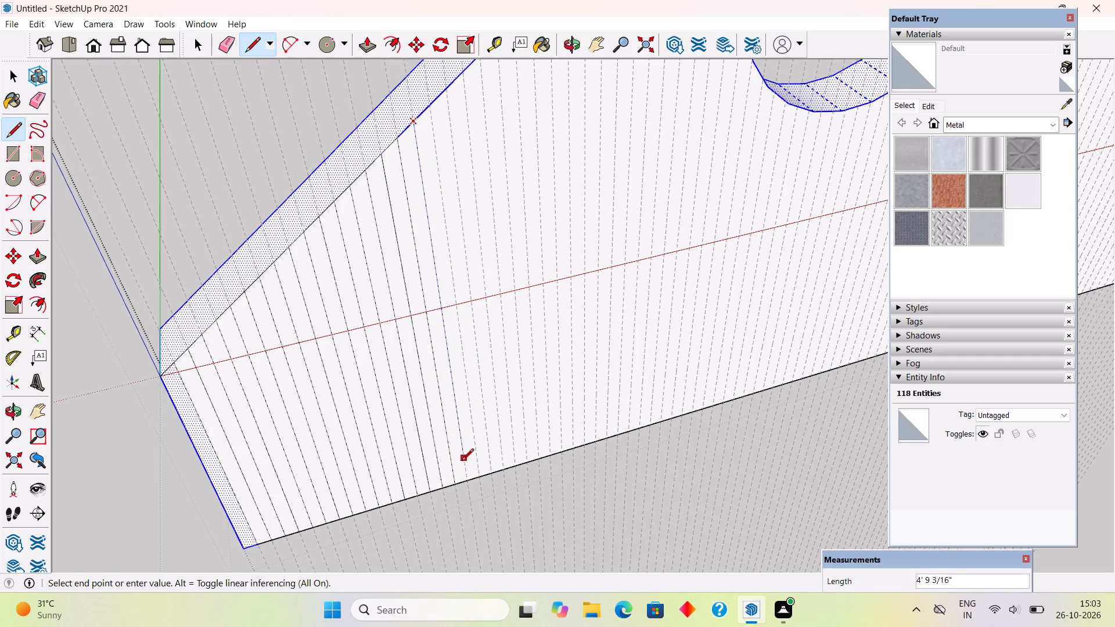
left_click(465, 482)
Draw lines on the eighteenth, nineteenth and twentieth guides between base and sloping edge, about 5' 4 3/16", 5' 5 3/4" and 5' 7 5/16" long.
scroll(317, 470, "down", 5)
scroll(271, 459, "down", 3)
scroll(628, 421, "up", 4)
scroll(286, 507, "up", 2)
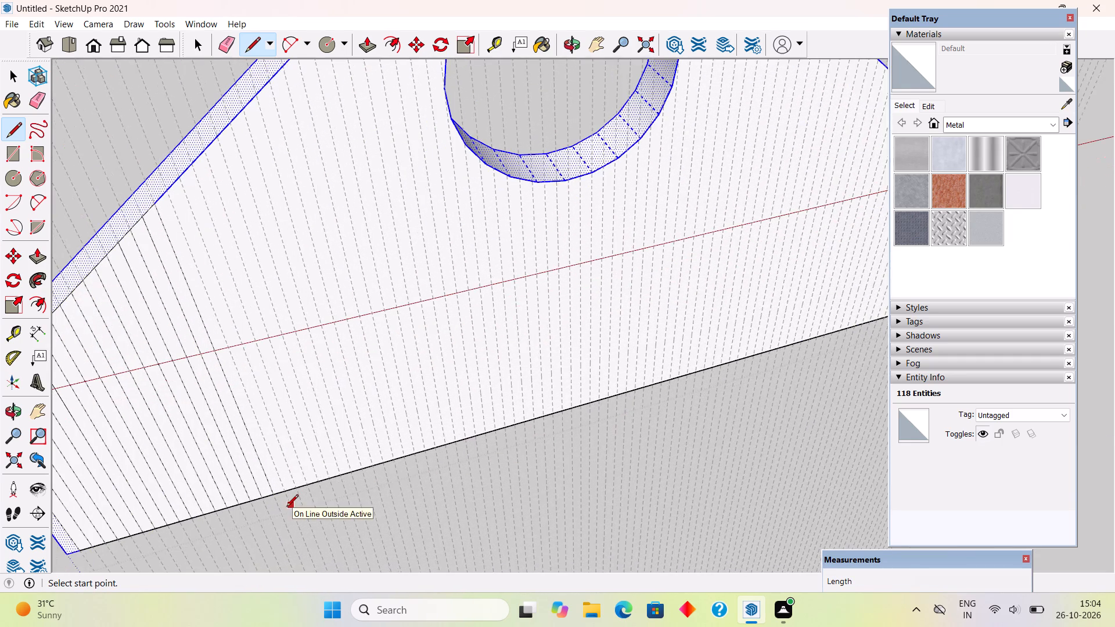
left_click(286, 493)
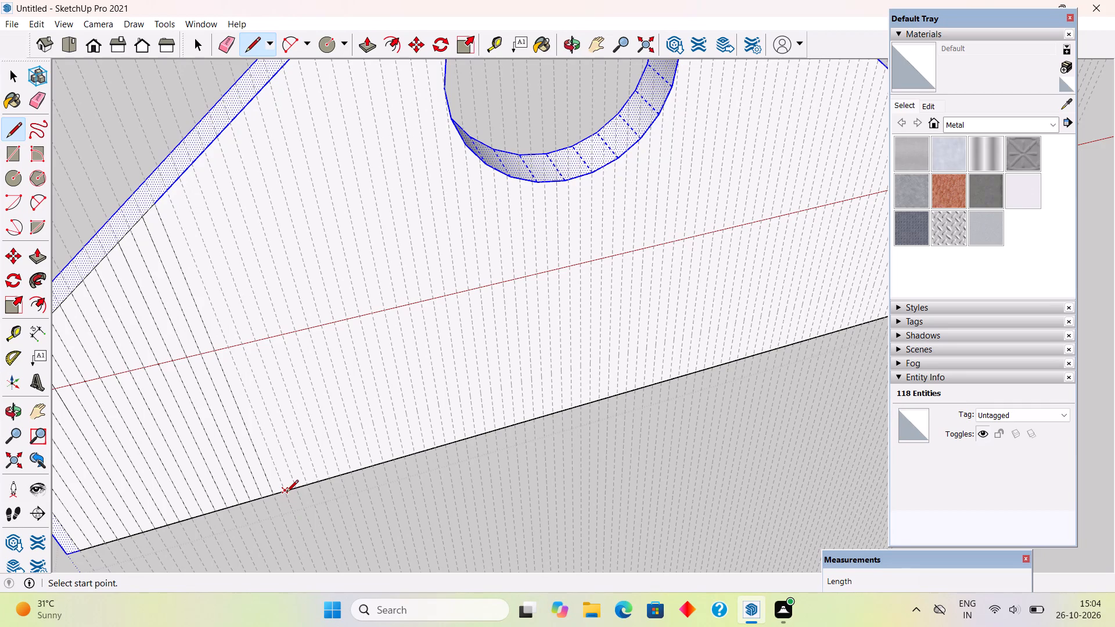
left_click(168, 189)
left_click(180, 181)
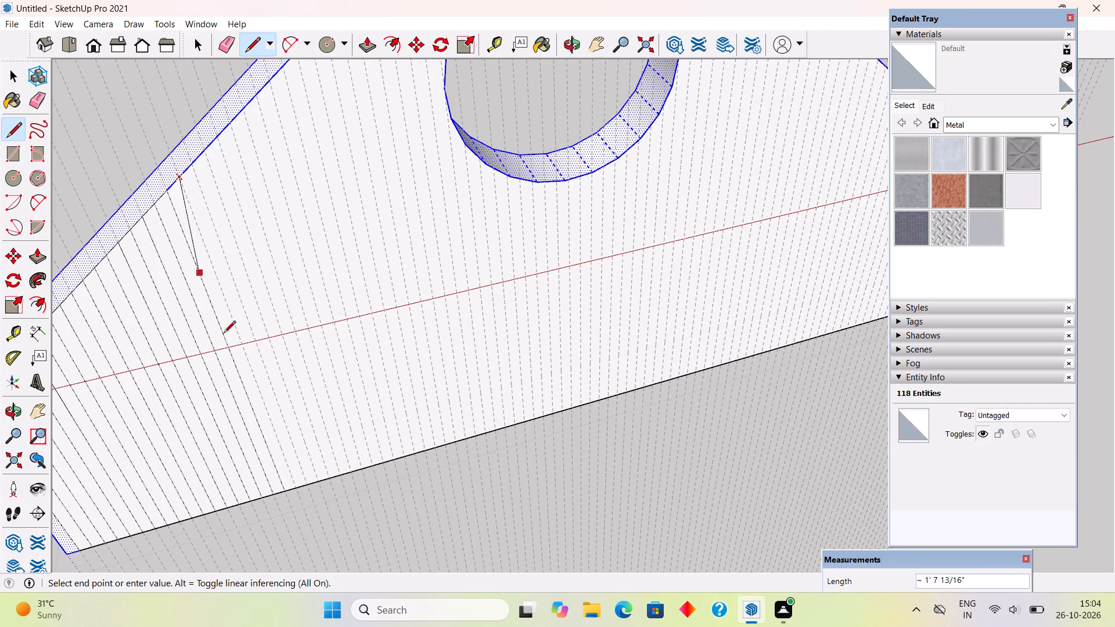
left_click(296, 495)
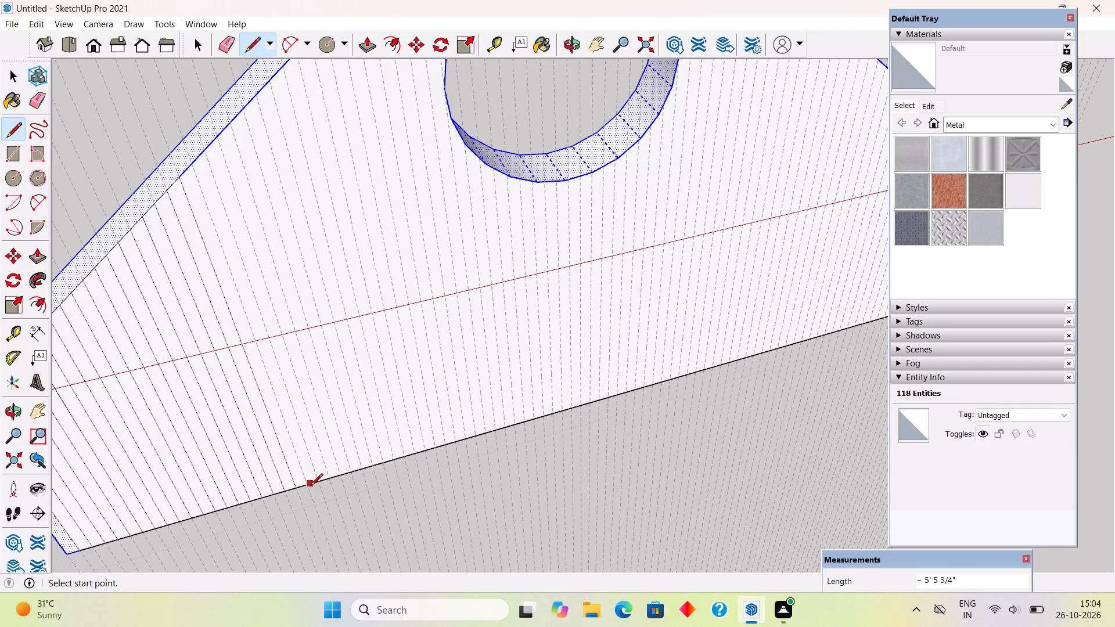
left_click(307, 485)
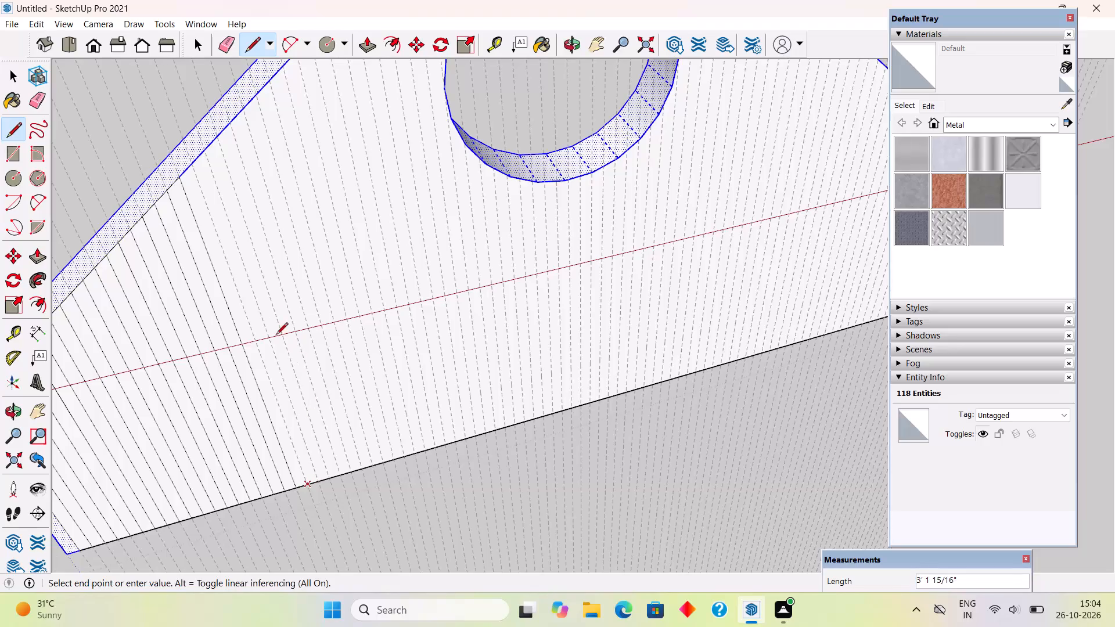
left_click(193, 164)
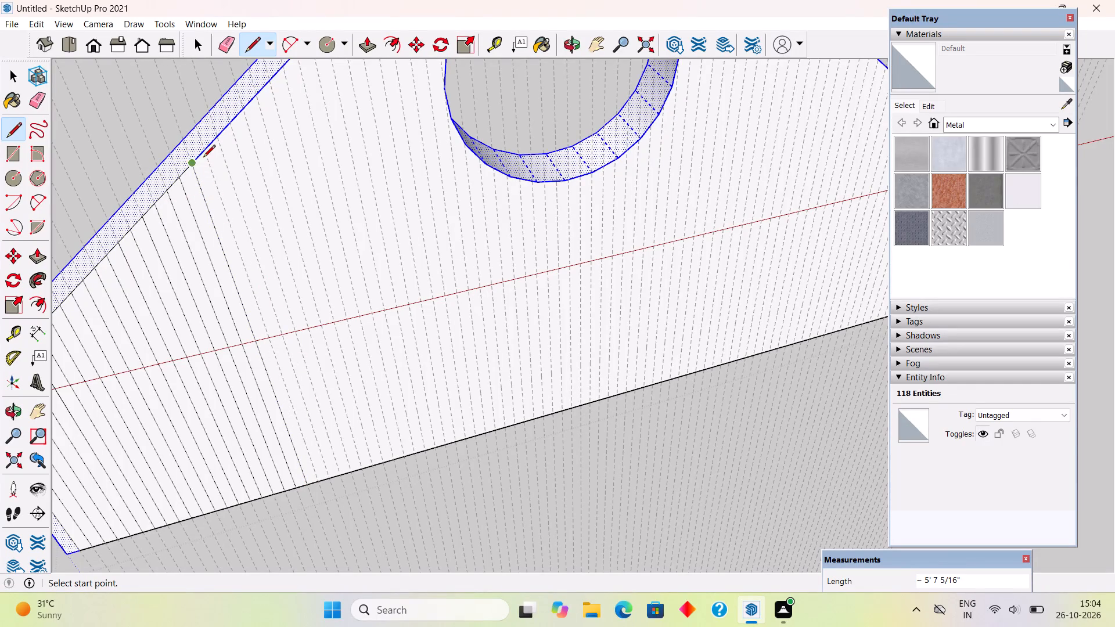
Draw lines on the twenty-first to twenty-third guides between the sloping edge and base, the last two about 5' 10 7/16" and 6' long.
left_click(206, 146)
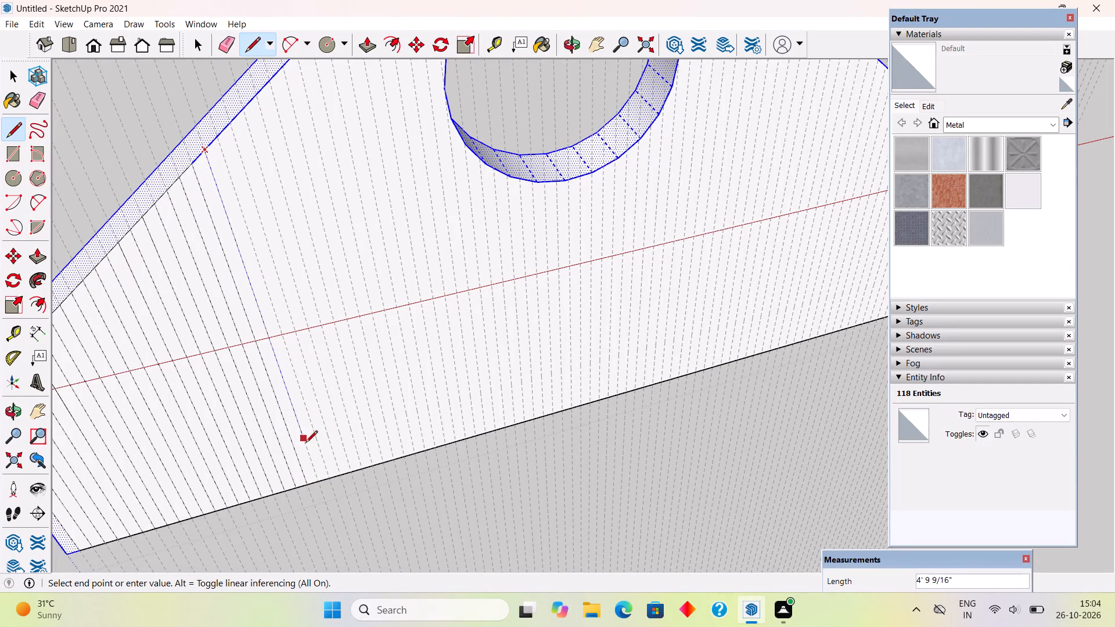
left_click(319, 480)
left_click(329, 477)
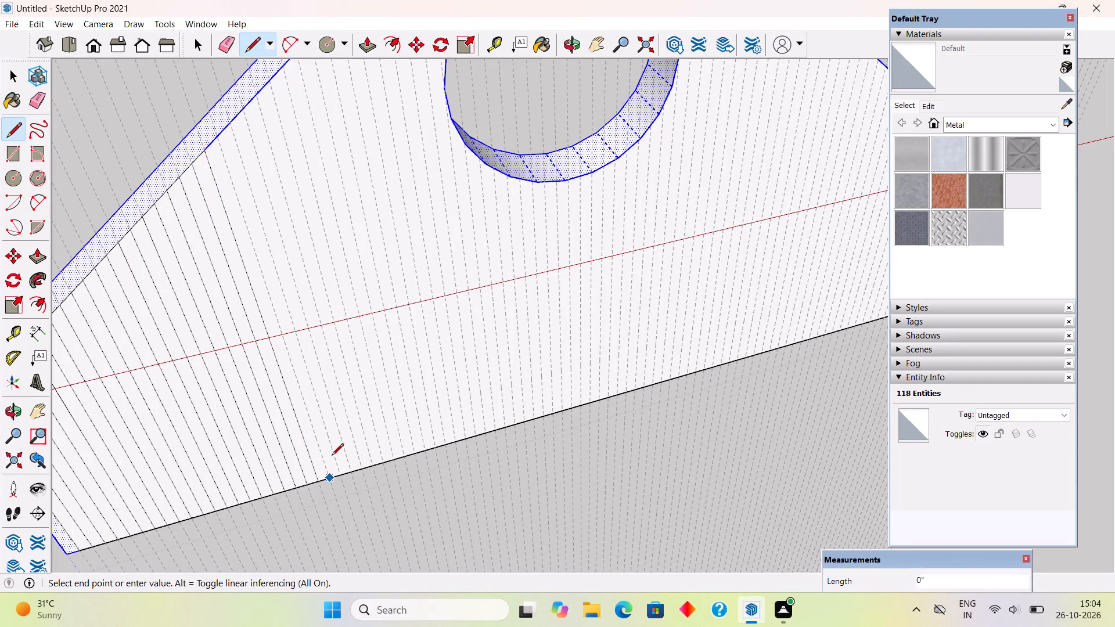
left_click(220, 136)
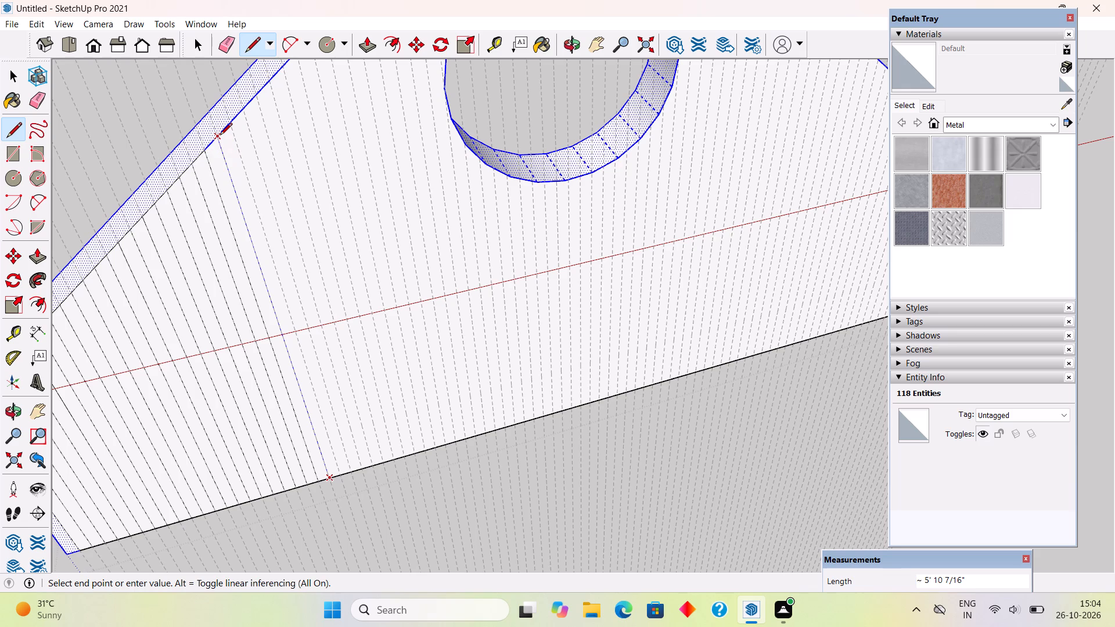
left_click(229, 123)
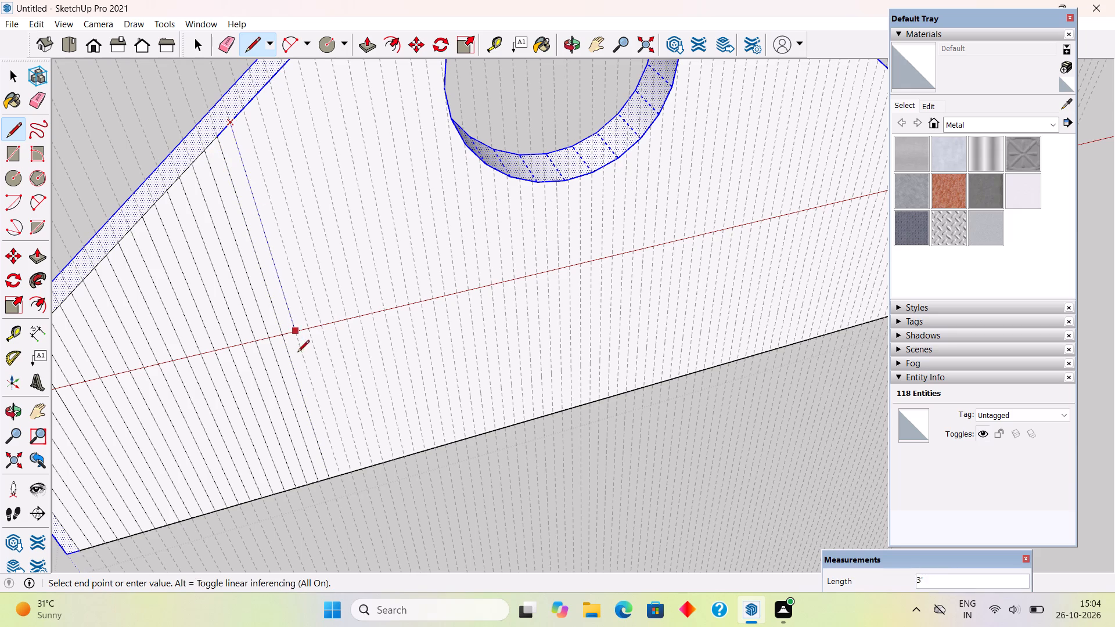
left_click(341, 475)
Draw lines on the twenty-fourth to twenty-sixth guides between base and sloping edge, about 6' 1 9/16", 6' 3 1/8" and 6' 4 11/16" long.
scroll(308, 500, "down", 2)
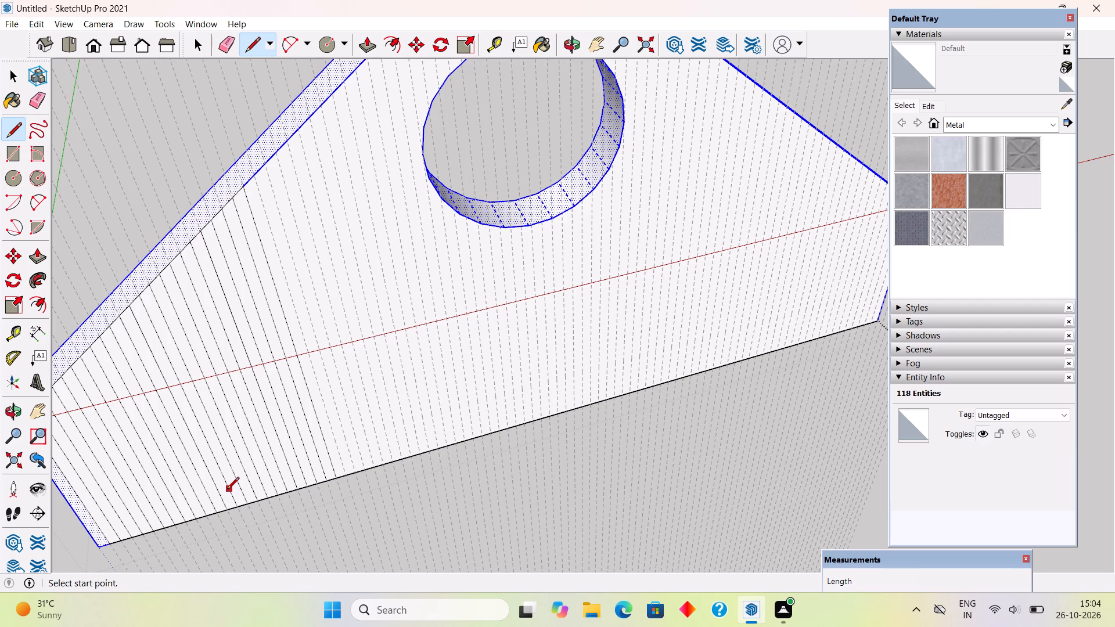
left_click(348, 475)
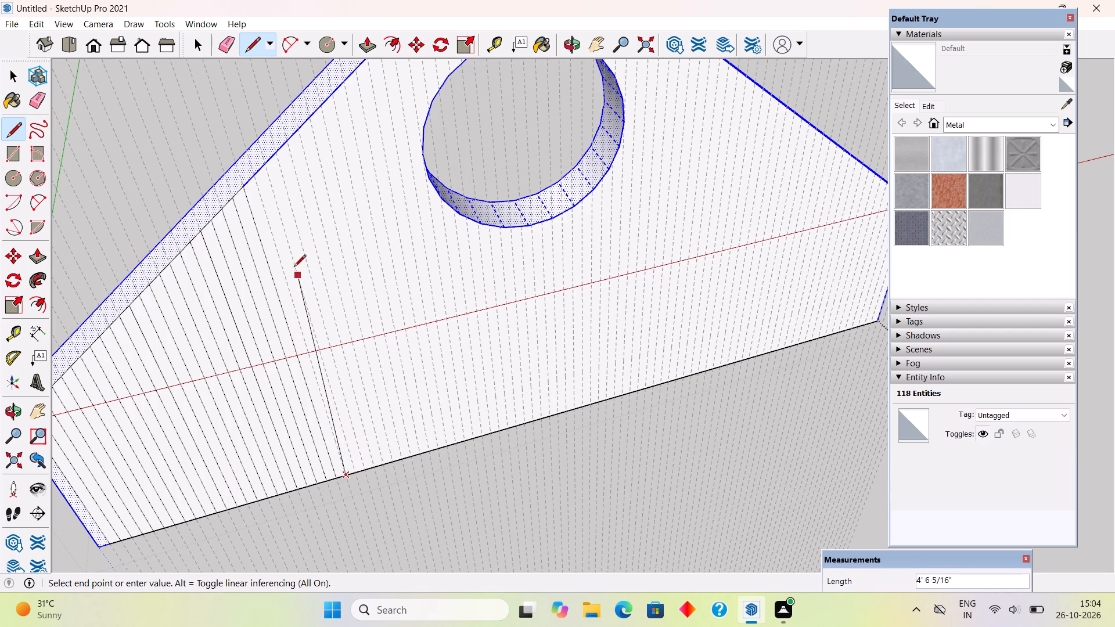
left_click(258, 176)
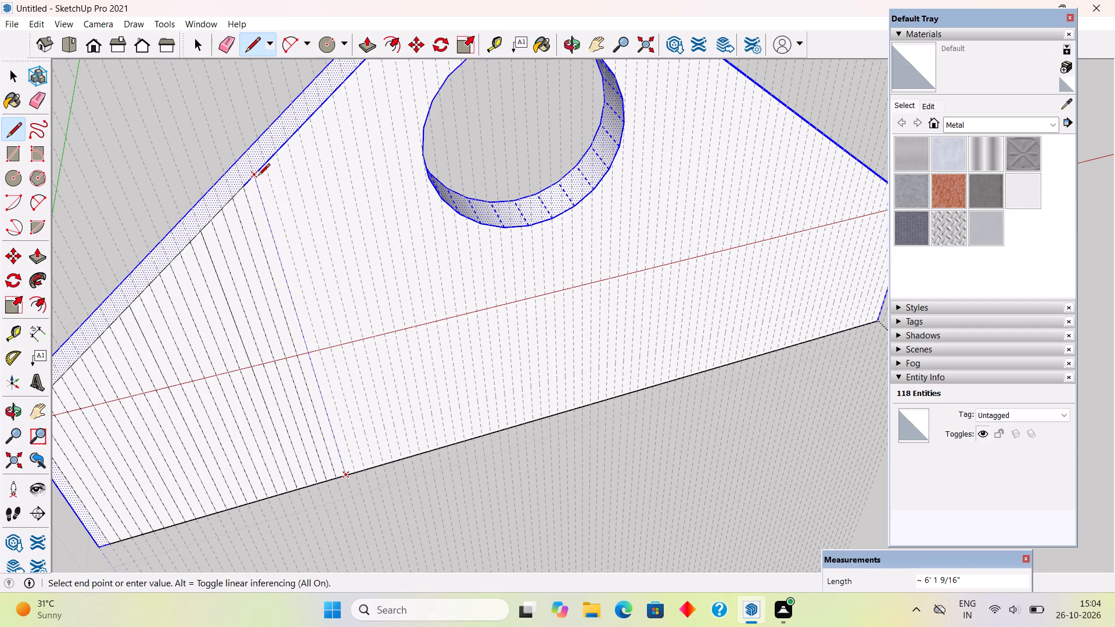
left_click(268, 161)
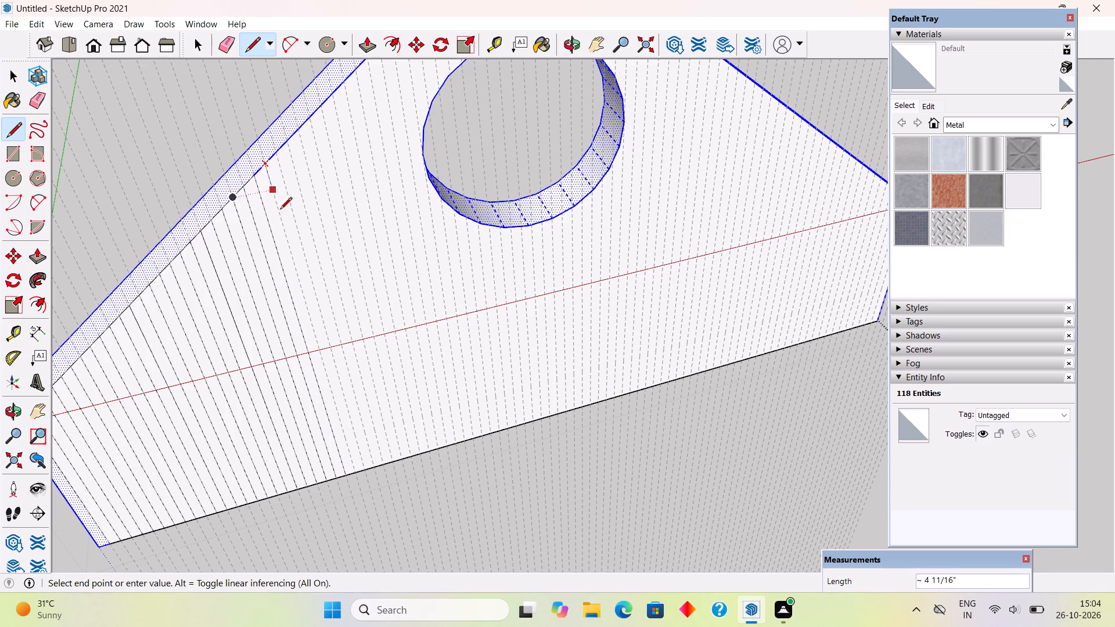
left_click(357, 479)
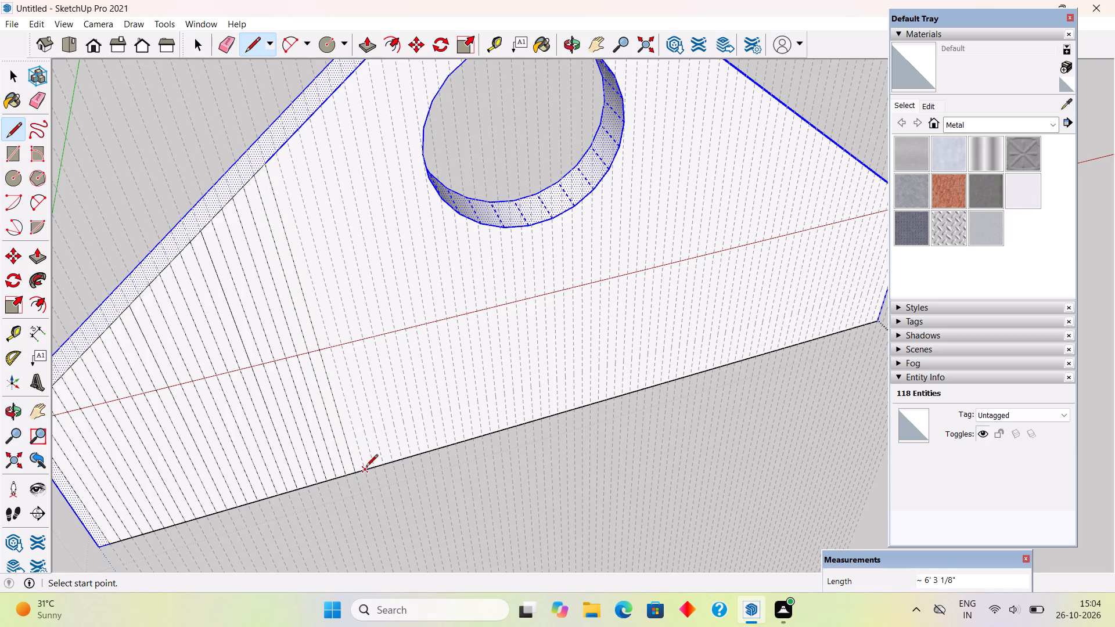
left_click(366, 467)
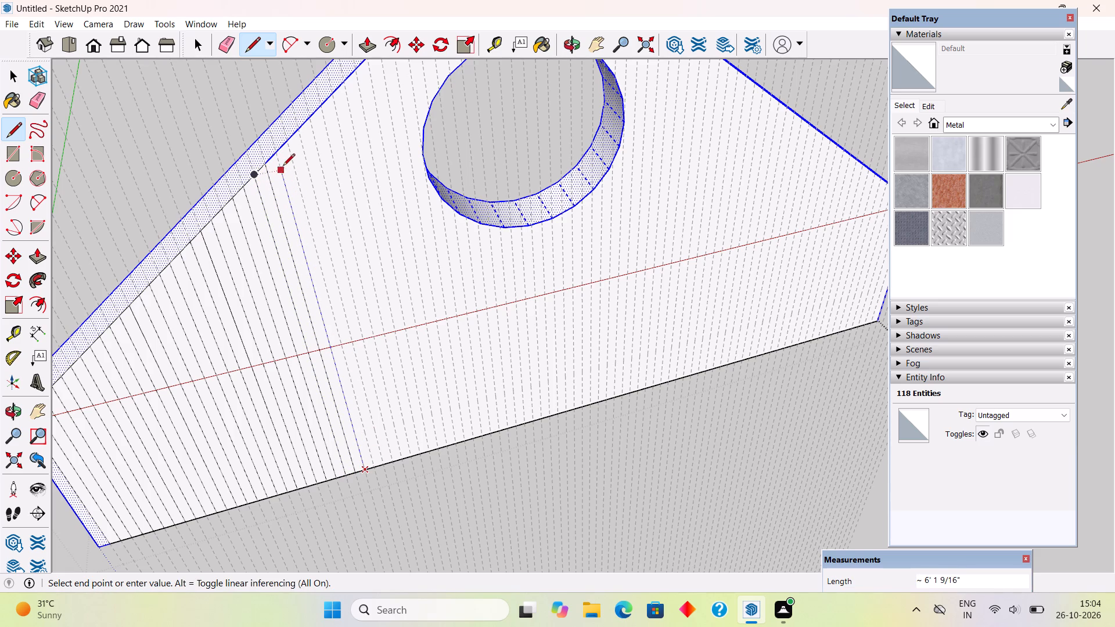
left_click(278, 154)
Draw lines on the twenty-seventh and twenty-eighth guides, about 6' 6 1/4" and 6' 7 13/16" long, and start the twenty-ninth from the sloping edge.
left_click(288, 145)
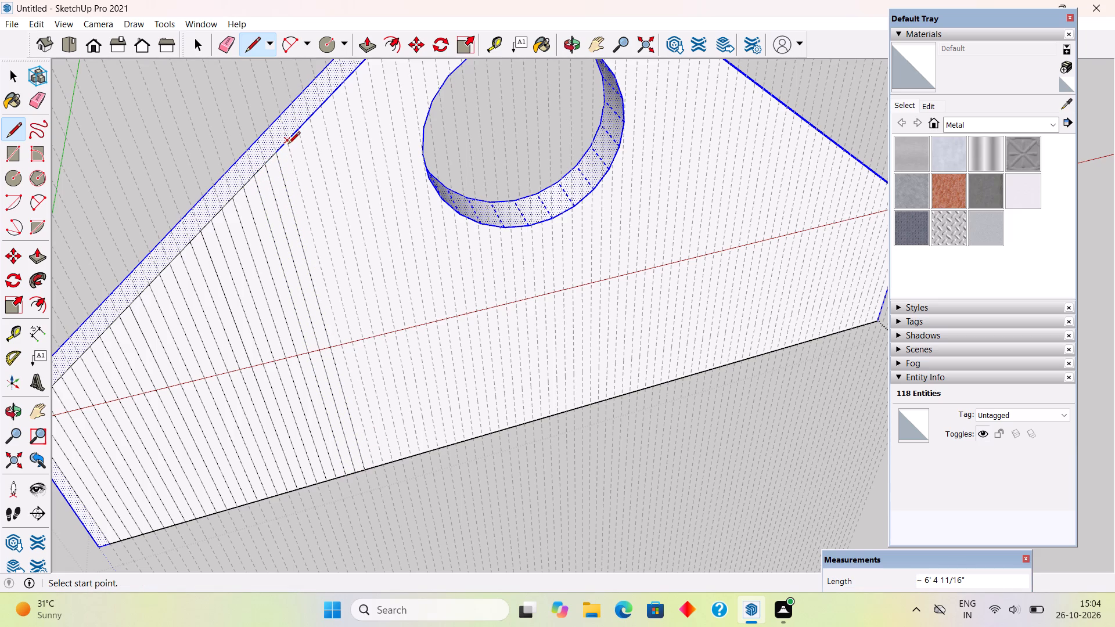
left_click(377, 469)
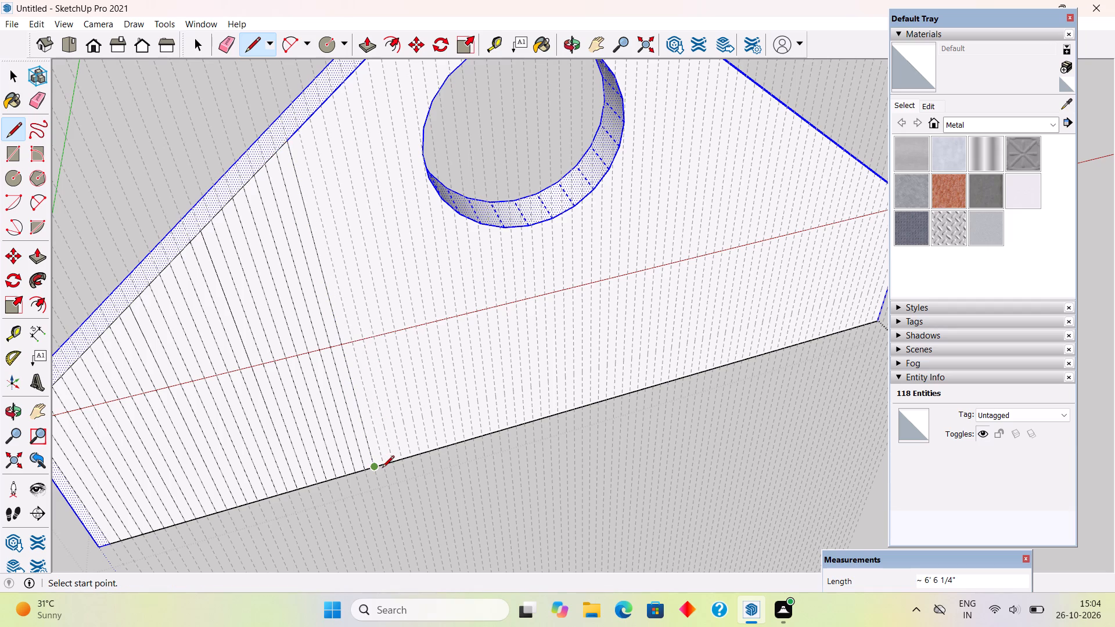
left_click(386, 462)
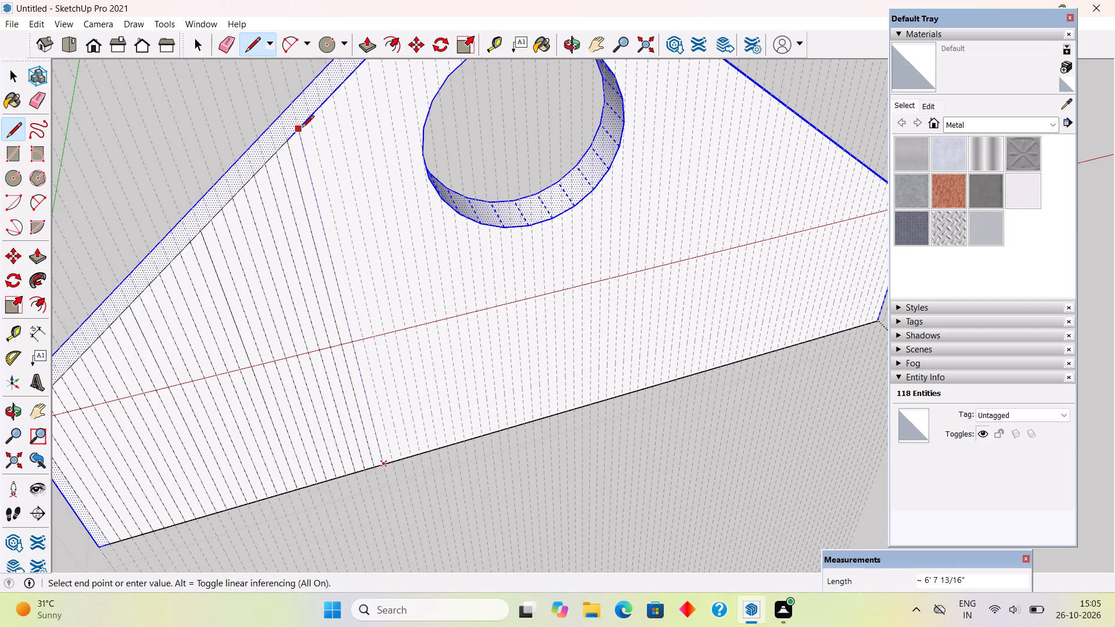
left_click(302, 128)
left_click(310, 118)
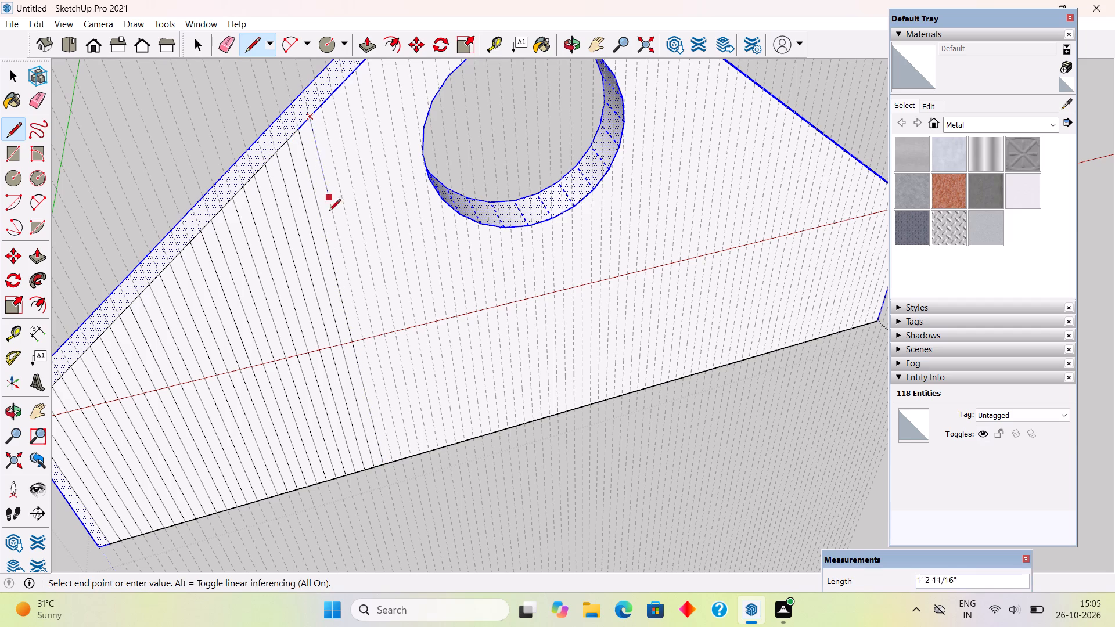